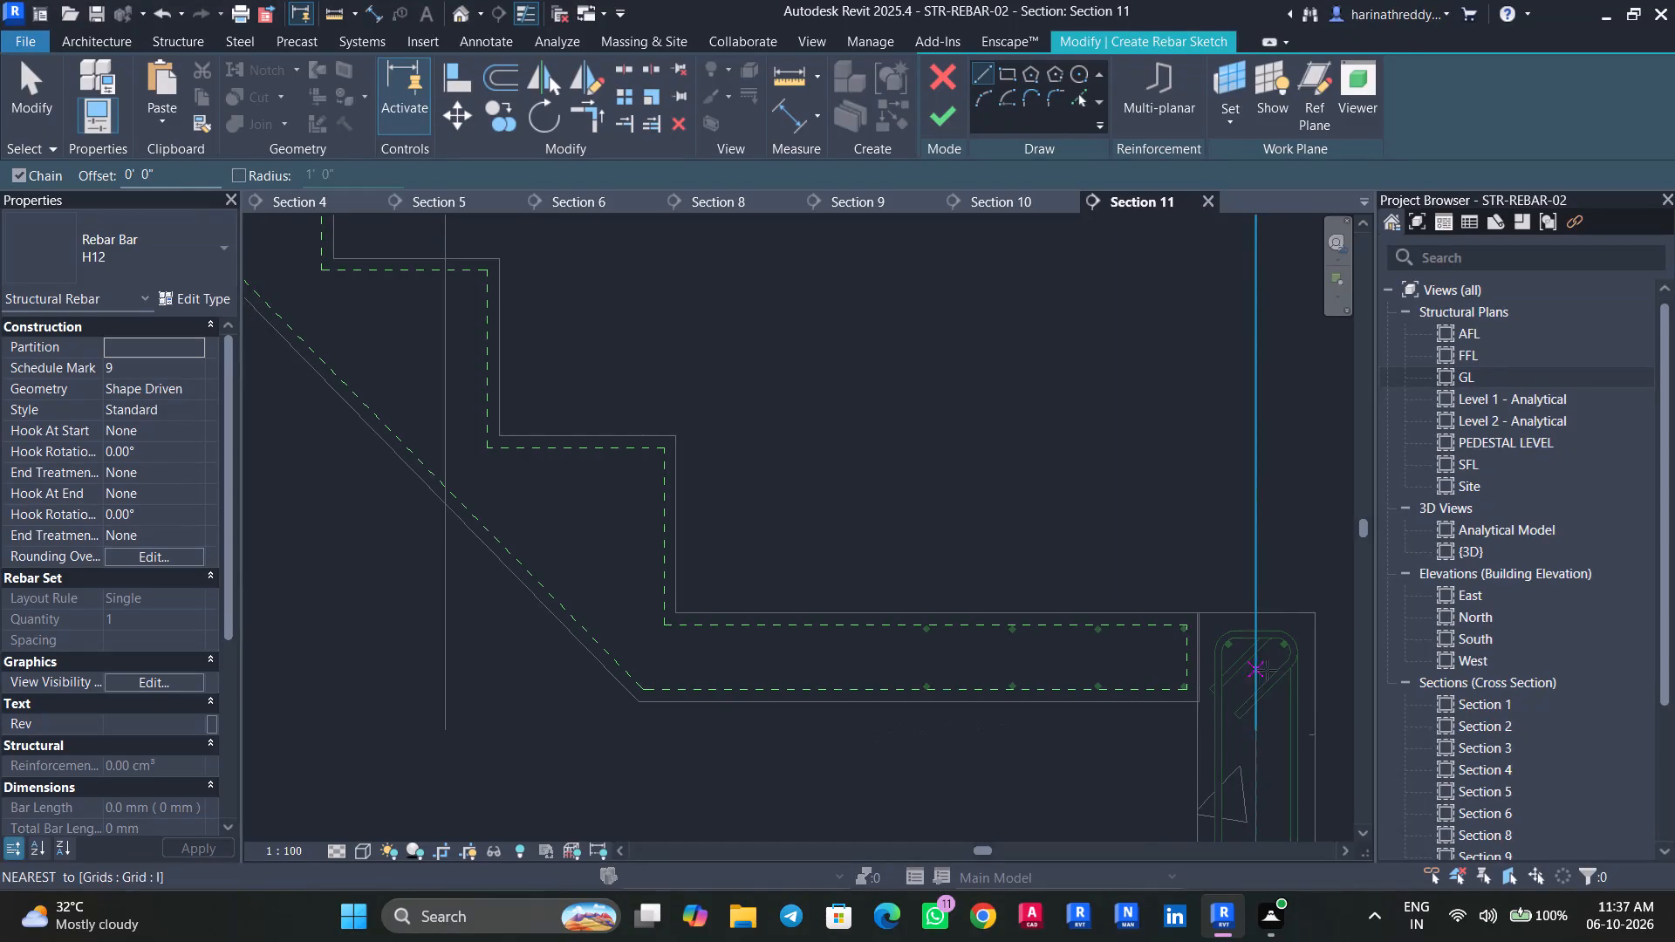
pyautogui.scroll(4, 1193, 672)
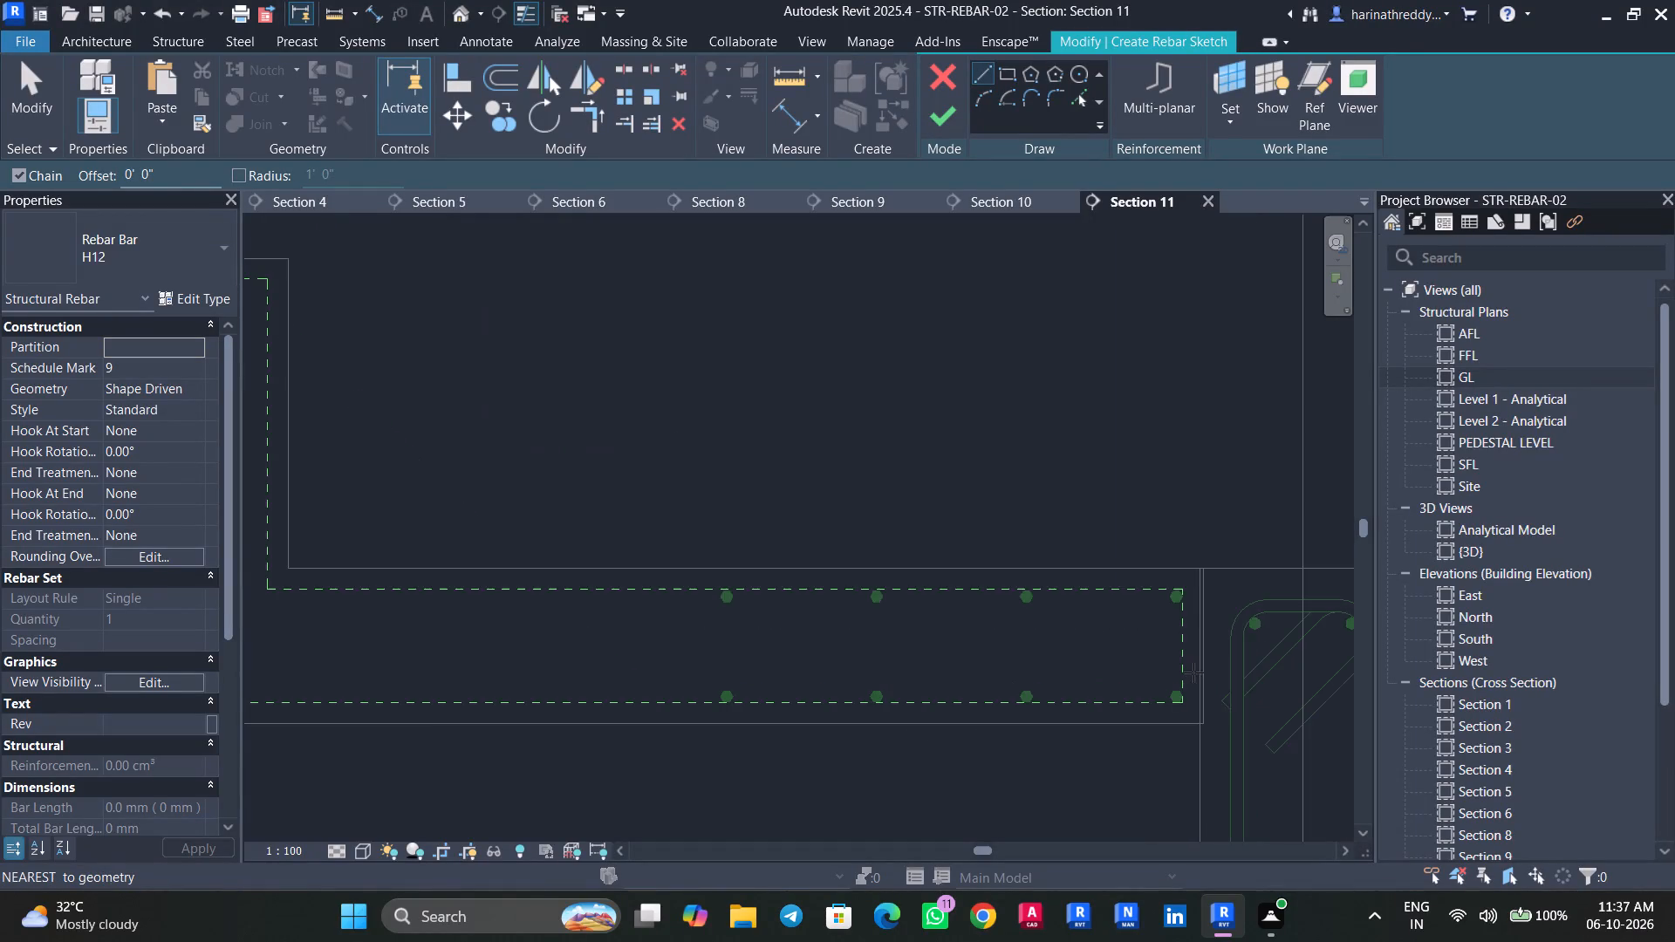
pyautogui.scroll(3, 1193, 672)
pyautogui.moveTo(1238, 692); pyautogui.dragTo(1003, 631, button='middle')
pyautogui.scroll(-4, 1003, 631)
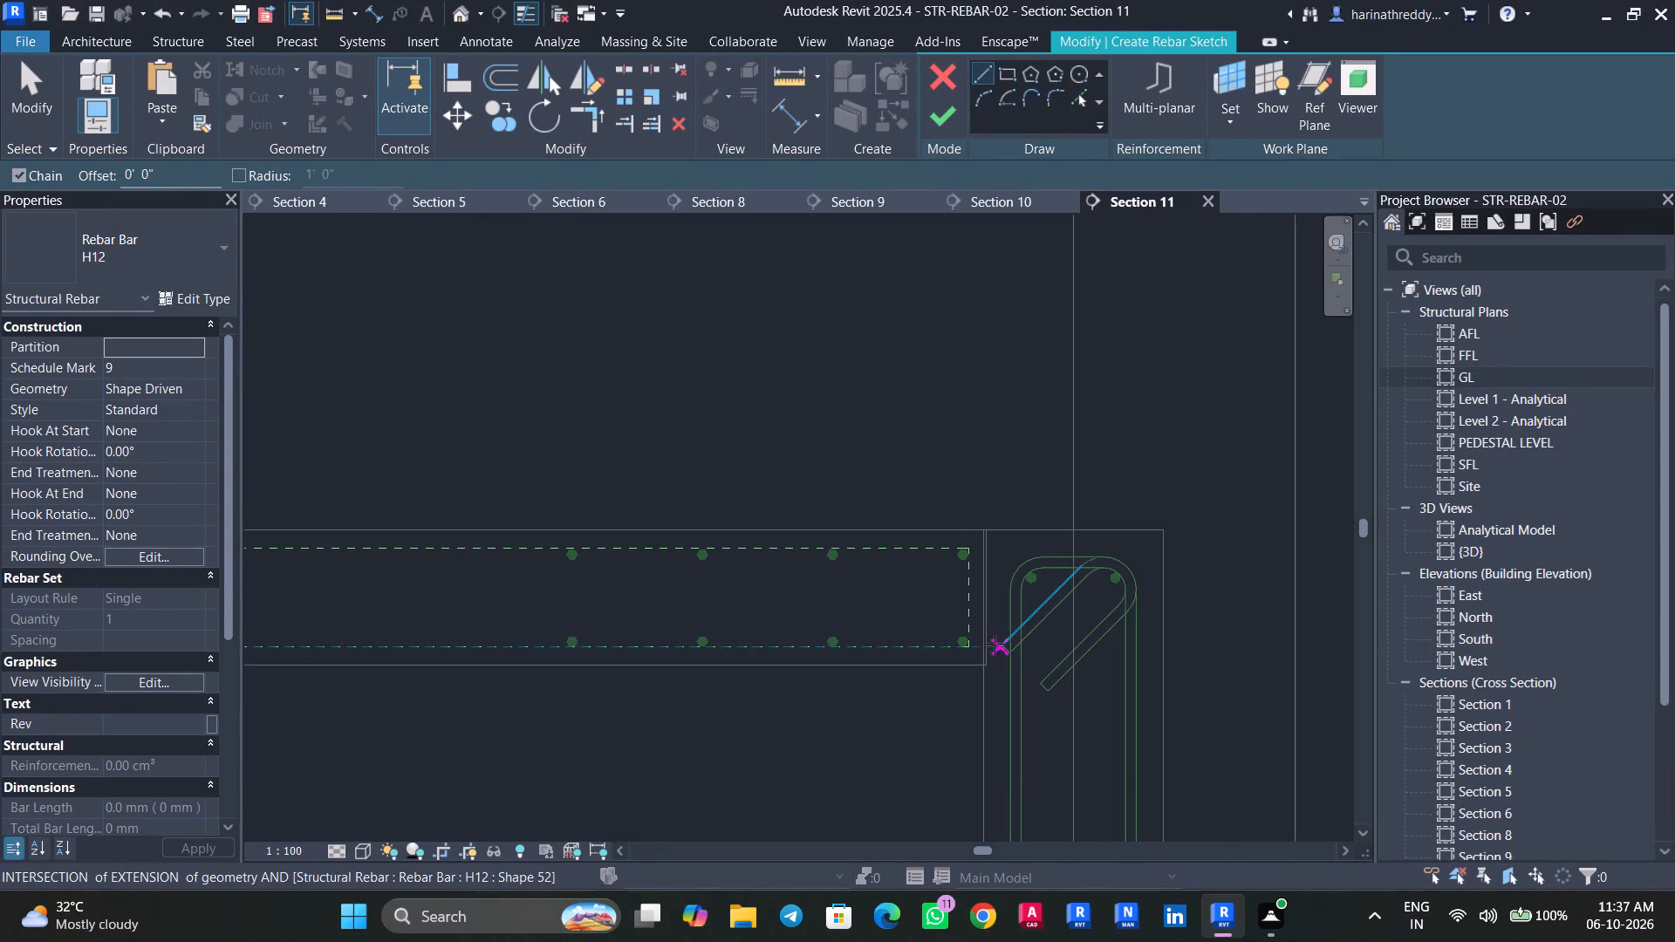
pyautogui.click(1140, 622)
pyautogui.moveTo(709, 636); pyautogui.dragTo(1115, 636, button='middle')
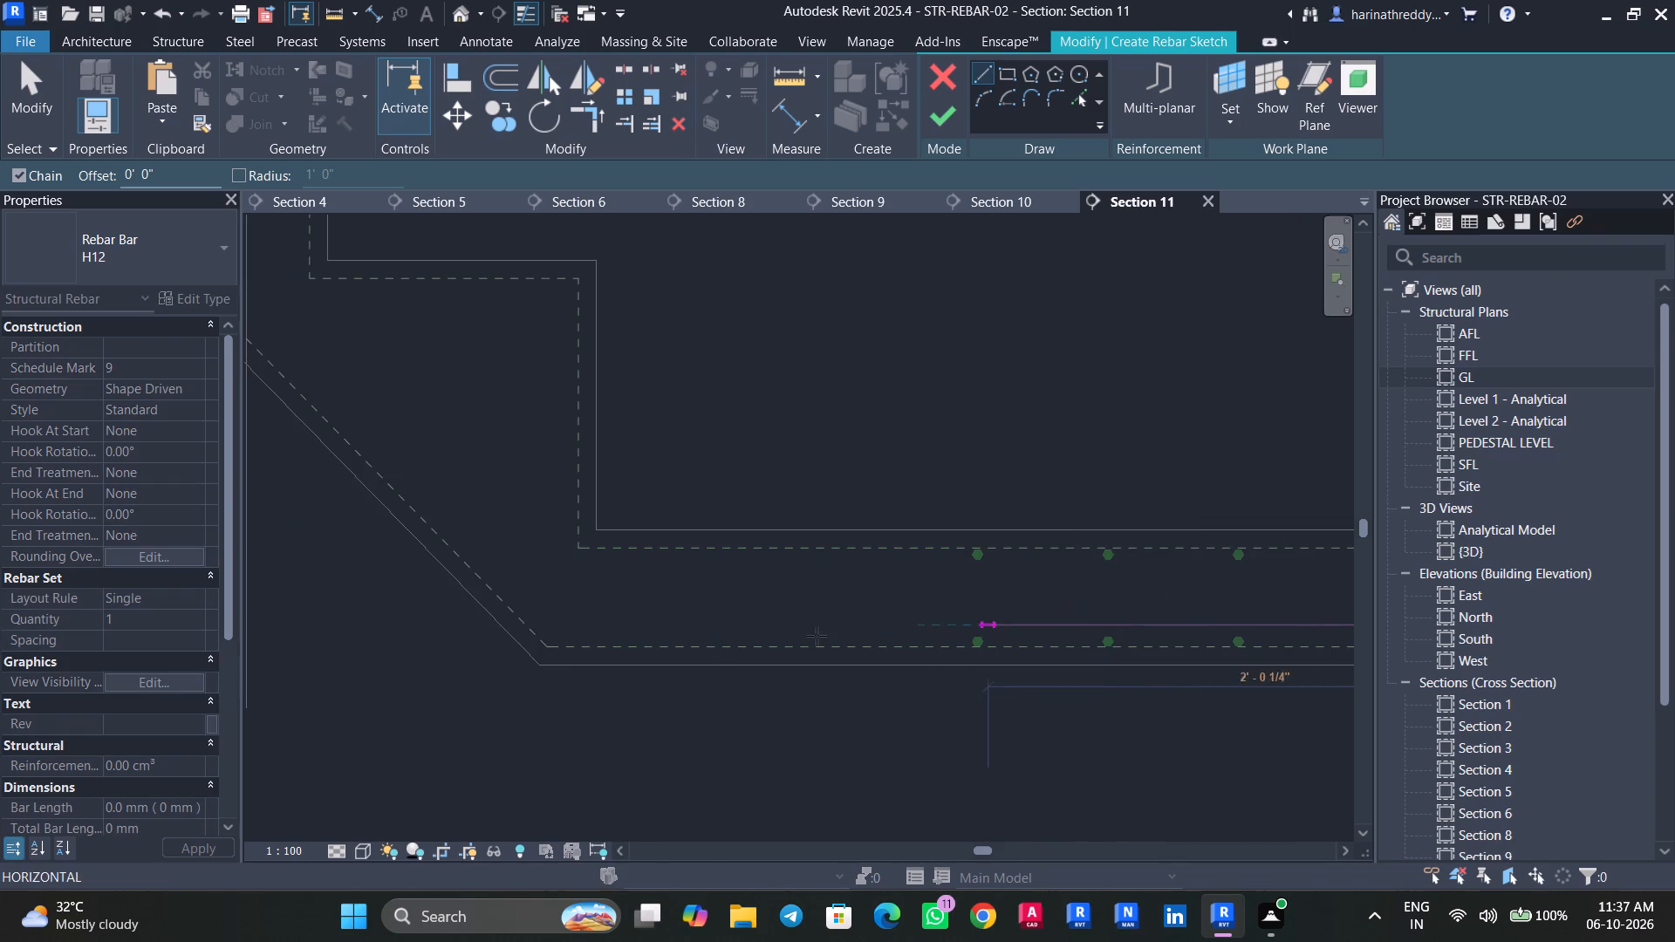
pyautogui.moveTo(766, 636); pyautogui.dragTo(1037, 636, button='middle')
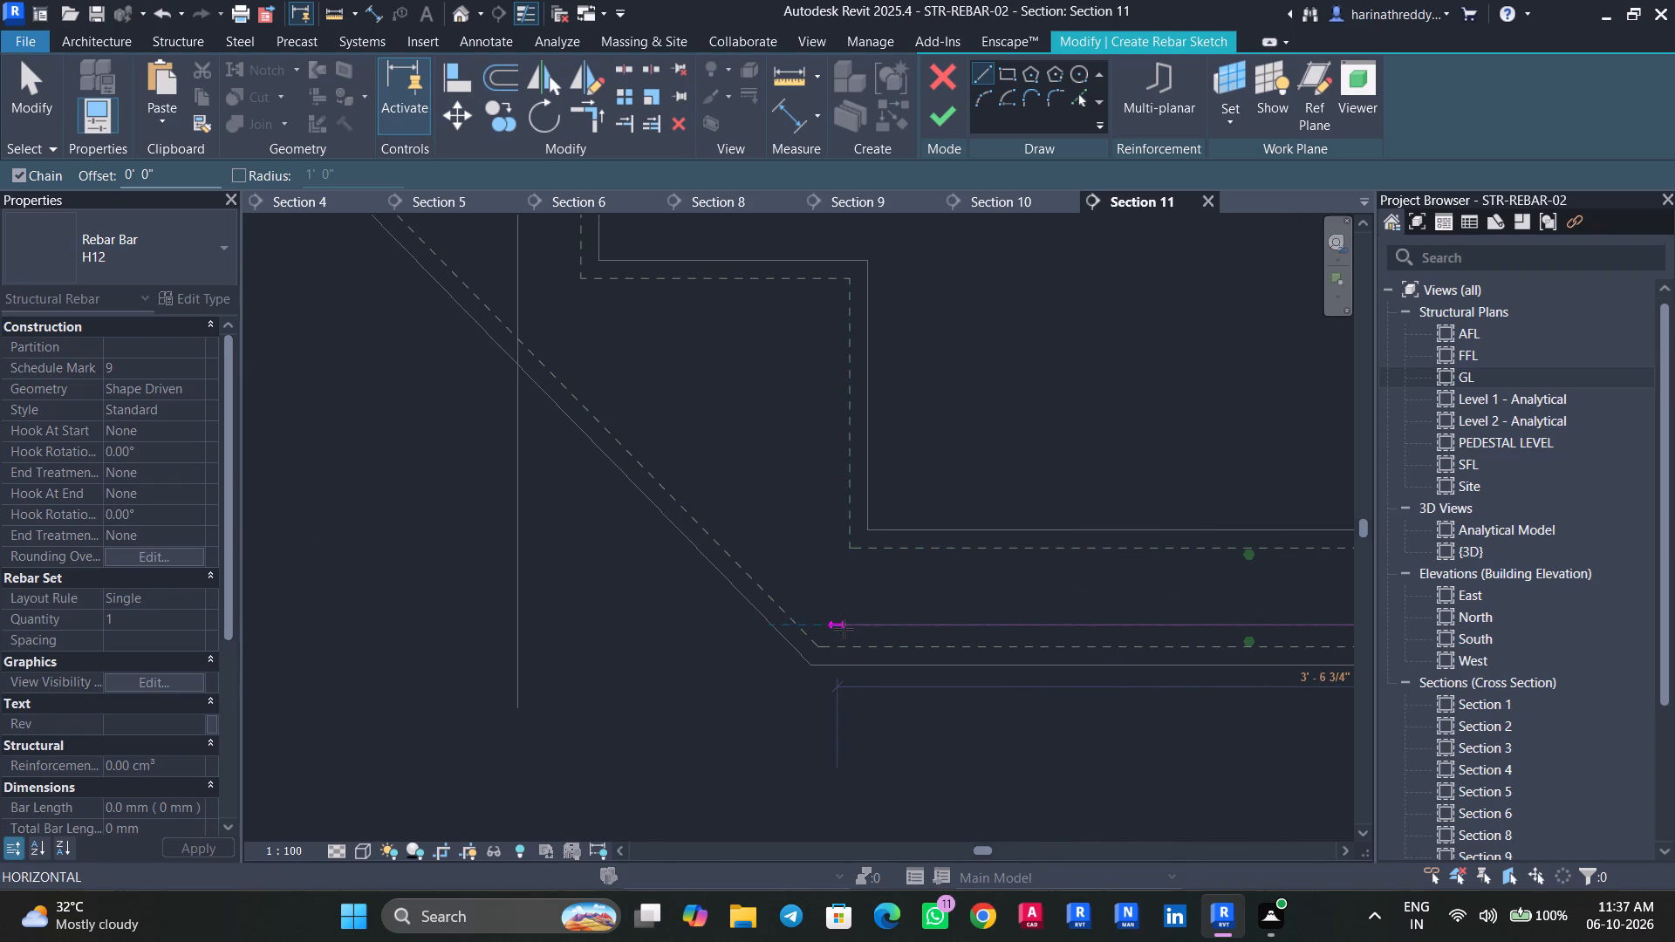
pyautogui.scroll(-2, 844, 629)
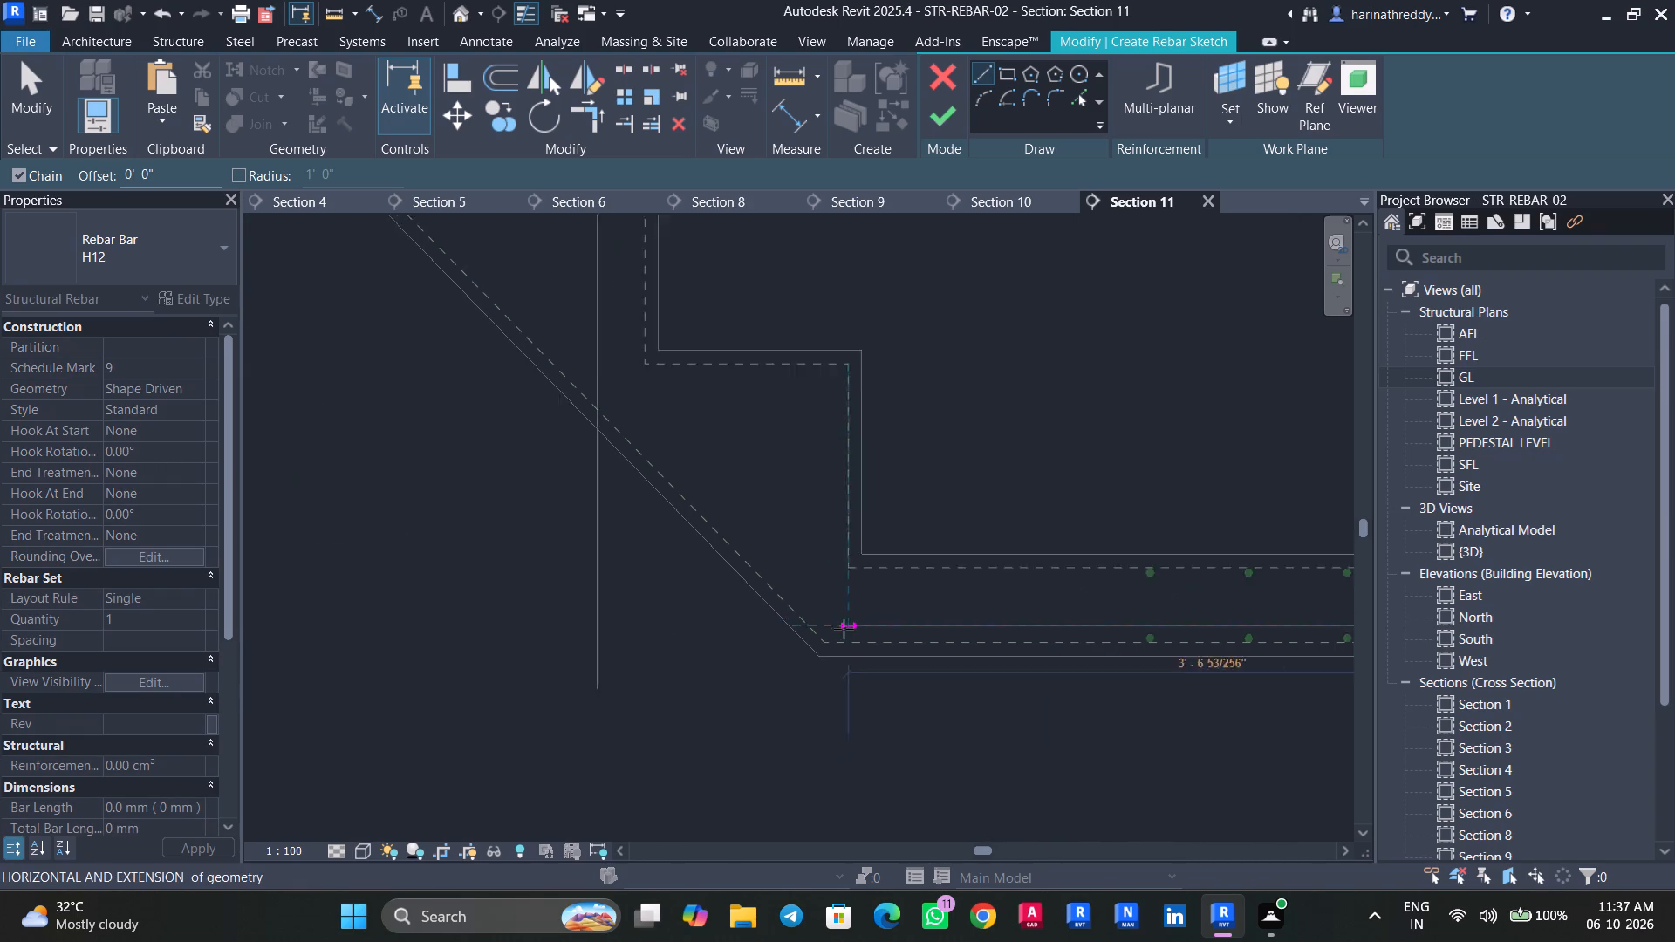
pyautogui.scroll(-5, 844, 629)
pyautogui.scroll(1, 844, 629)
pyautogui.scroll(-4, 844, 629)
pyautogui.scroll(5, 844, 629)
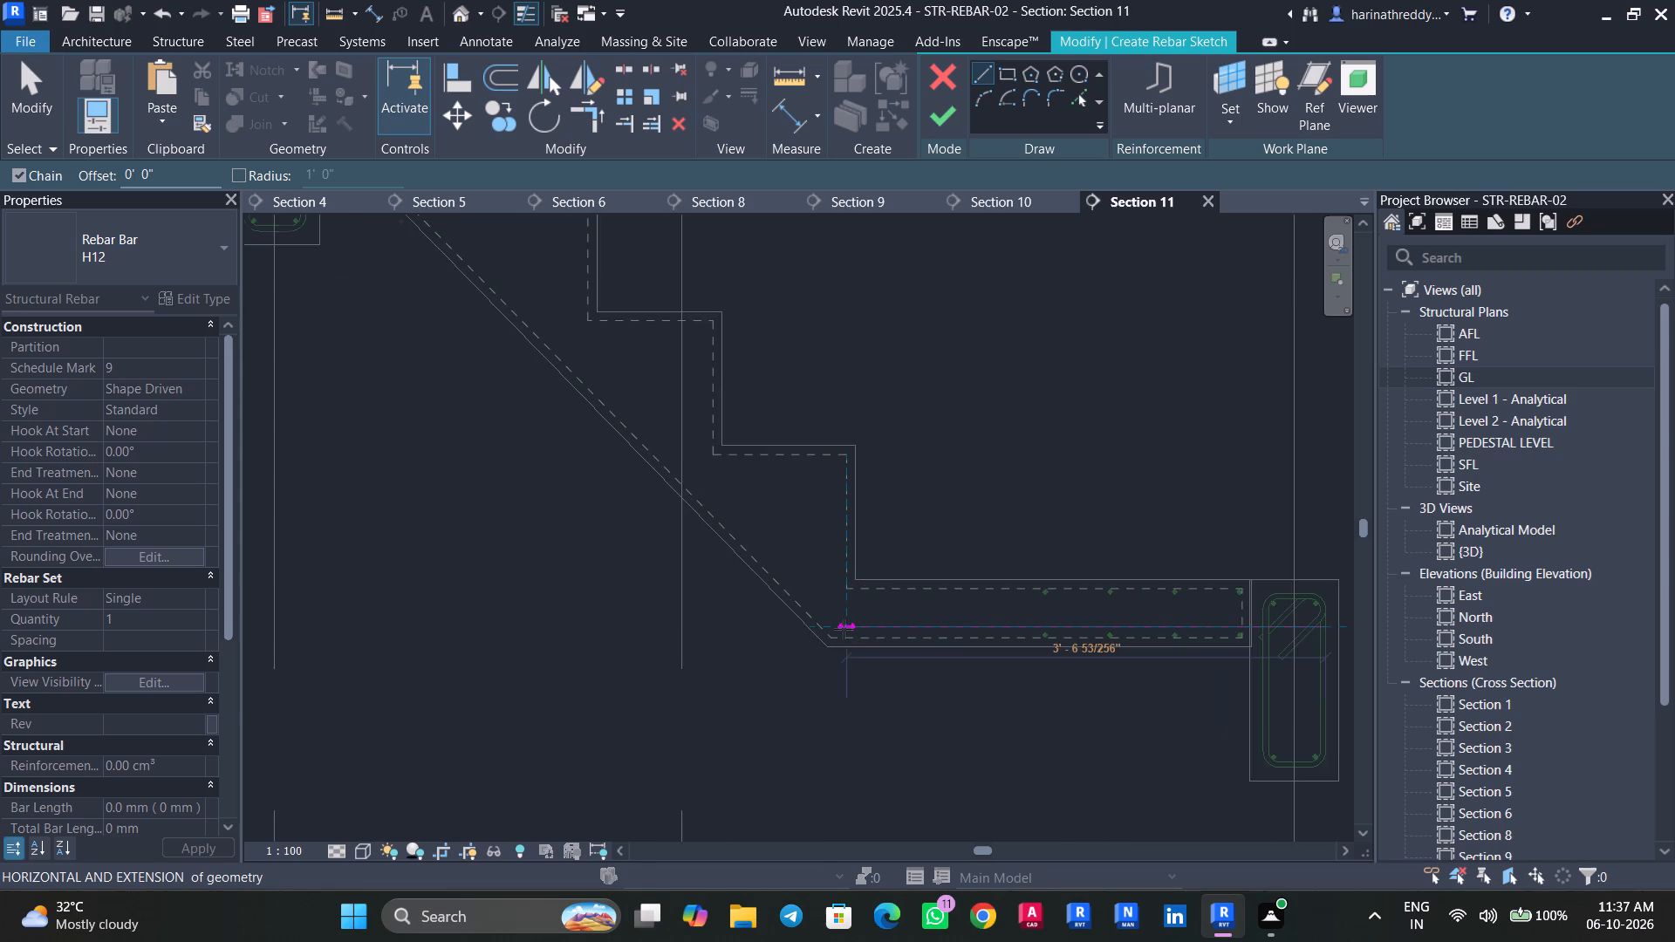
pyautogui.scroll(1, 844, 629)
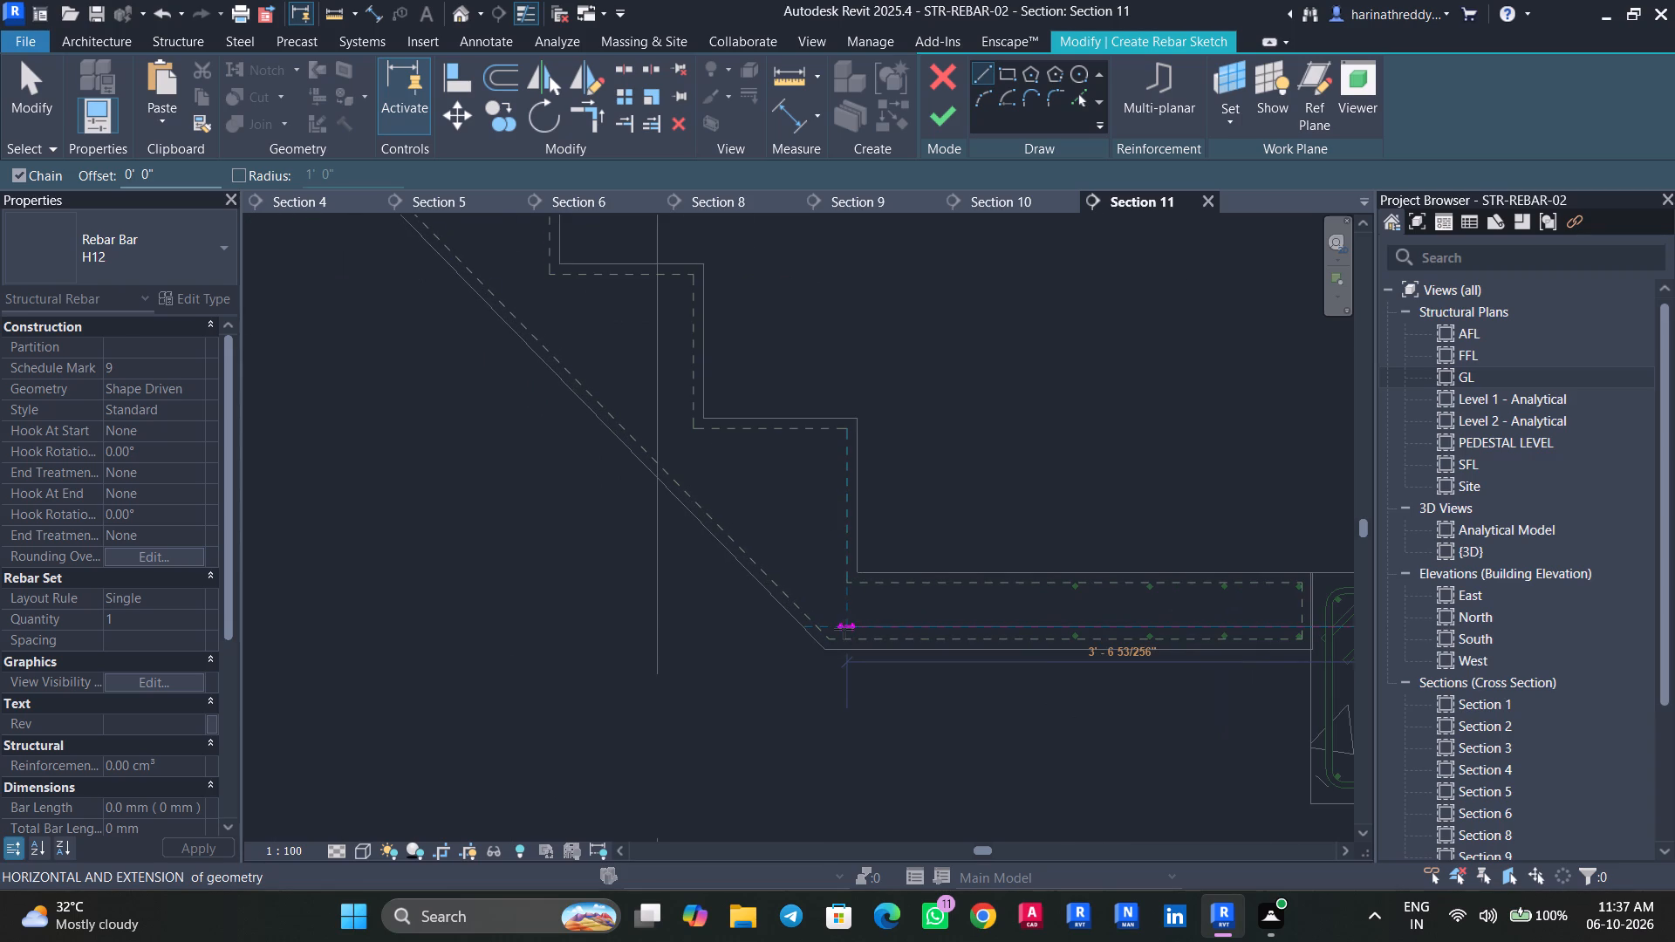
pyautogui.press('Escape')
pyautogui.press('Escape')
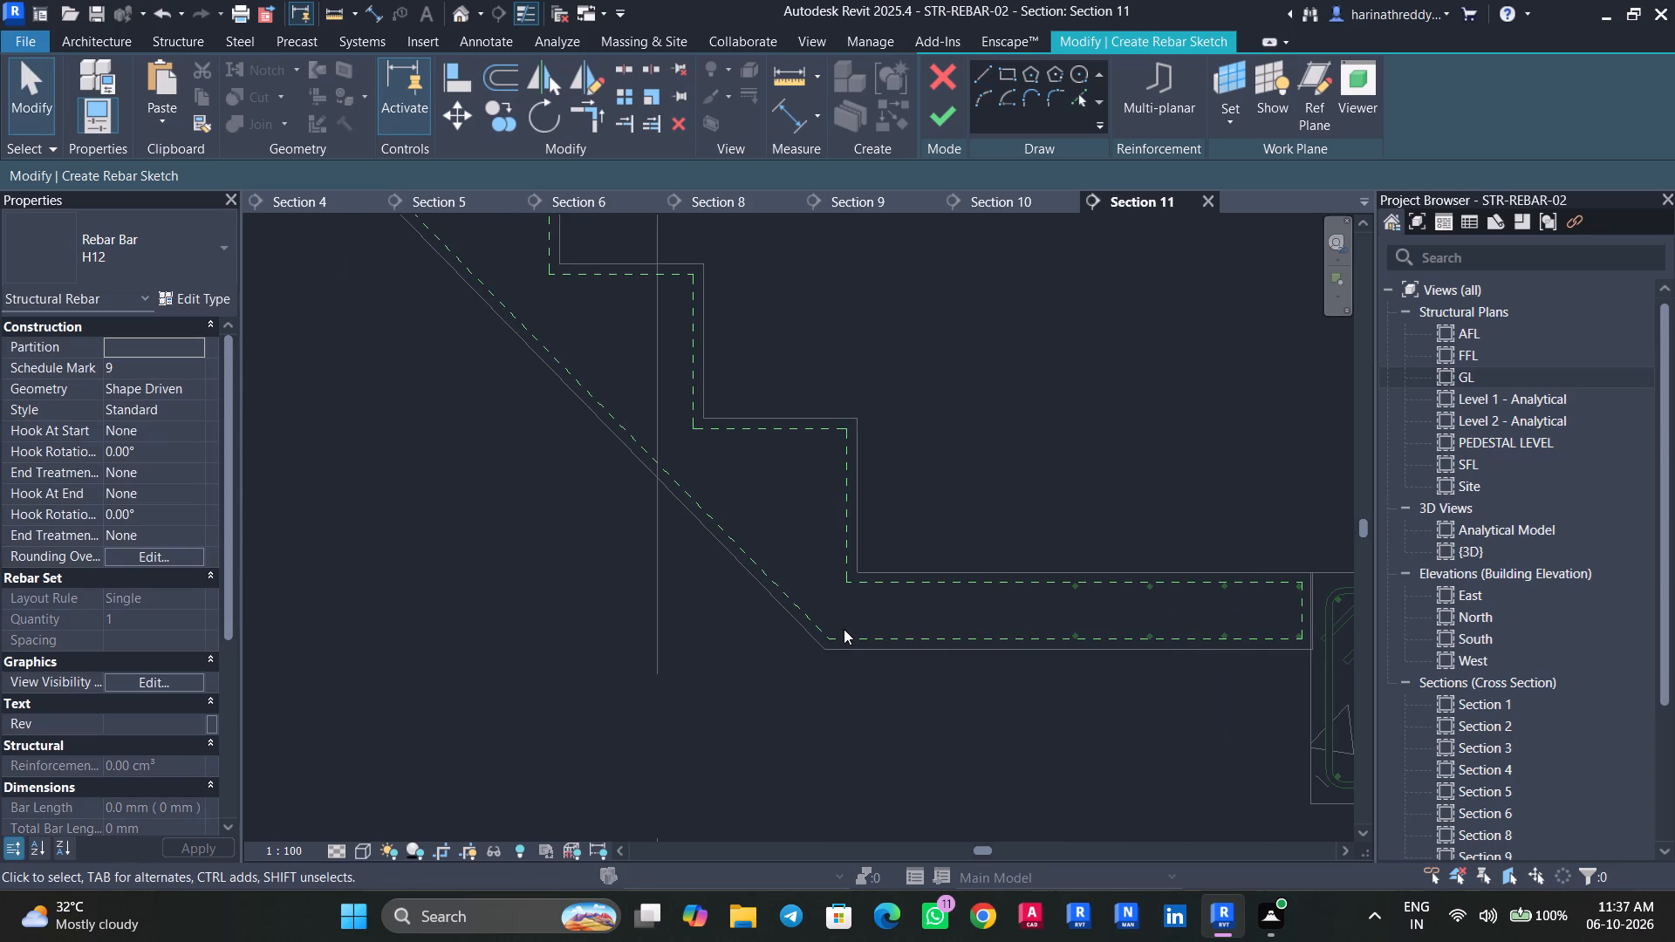
# Save the project.
pyautogui.hotkey('ctrl', 's')
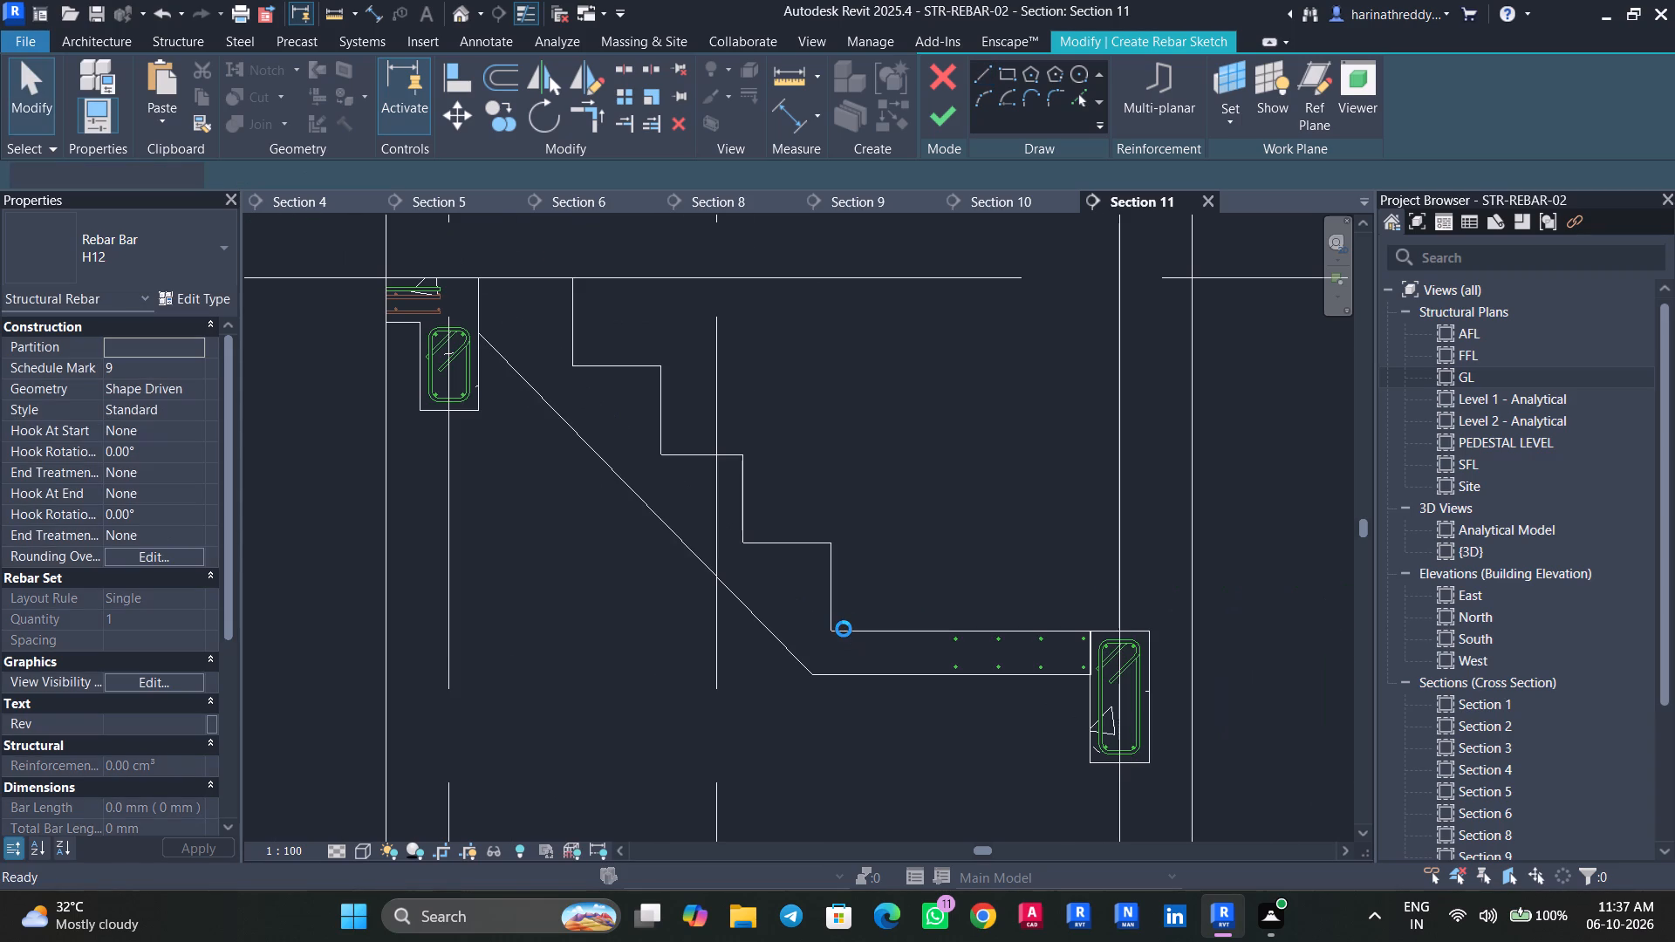
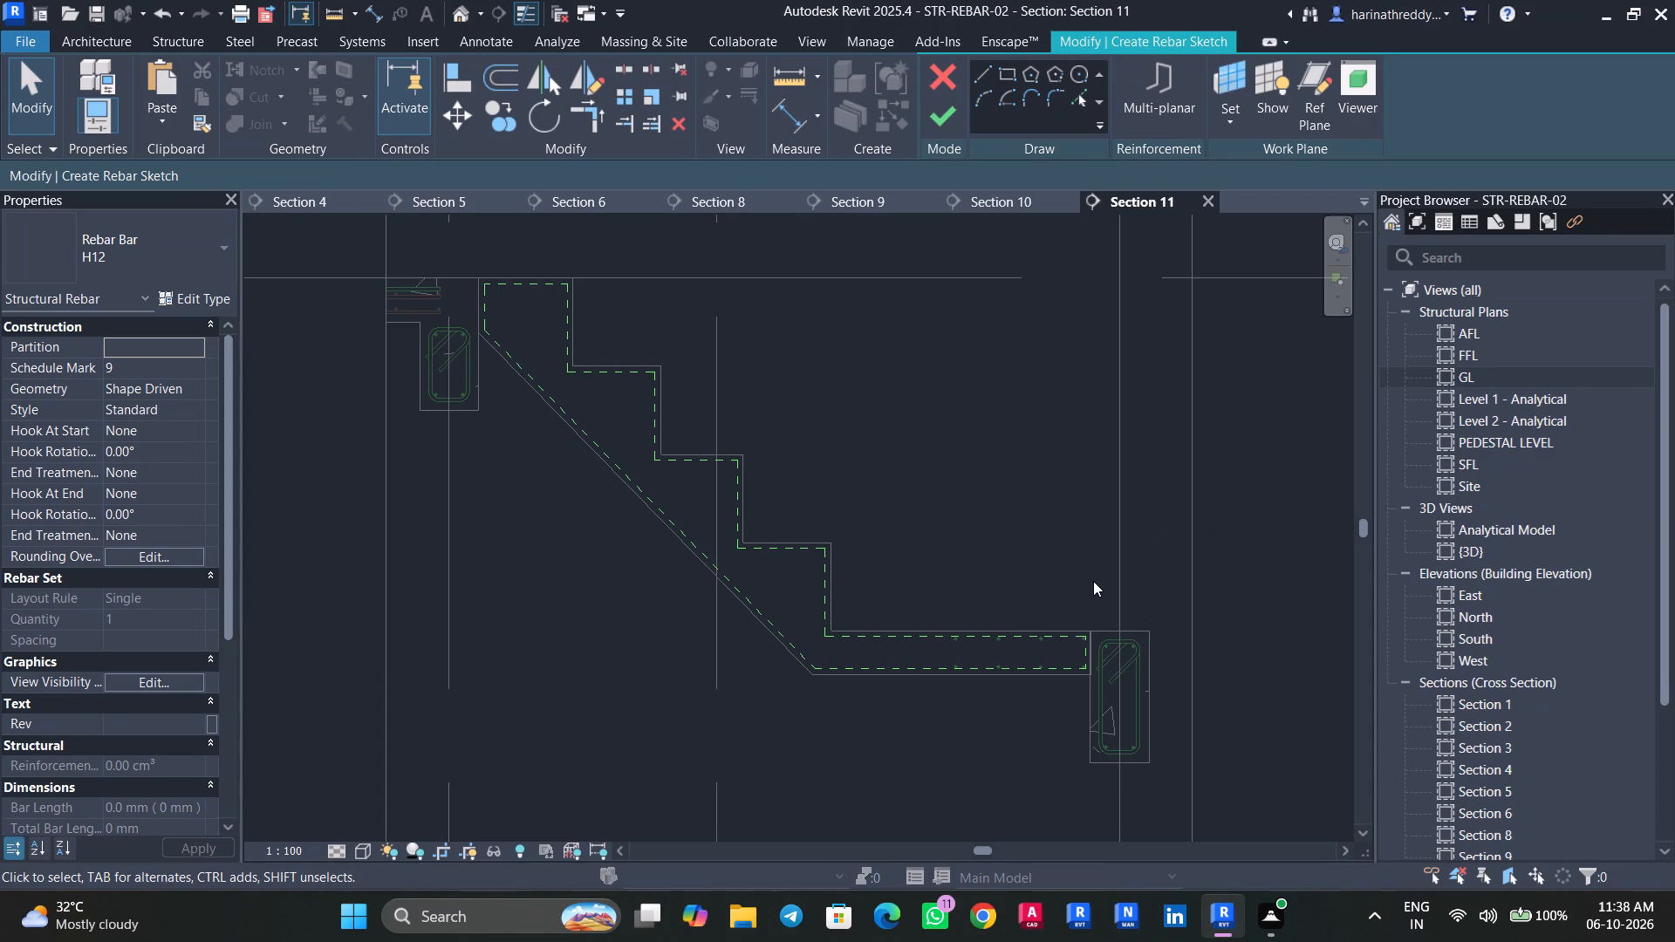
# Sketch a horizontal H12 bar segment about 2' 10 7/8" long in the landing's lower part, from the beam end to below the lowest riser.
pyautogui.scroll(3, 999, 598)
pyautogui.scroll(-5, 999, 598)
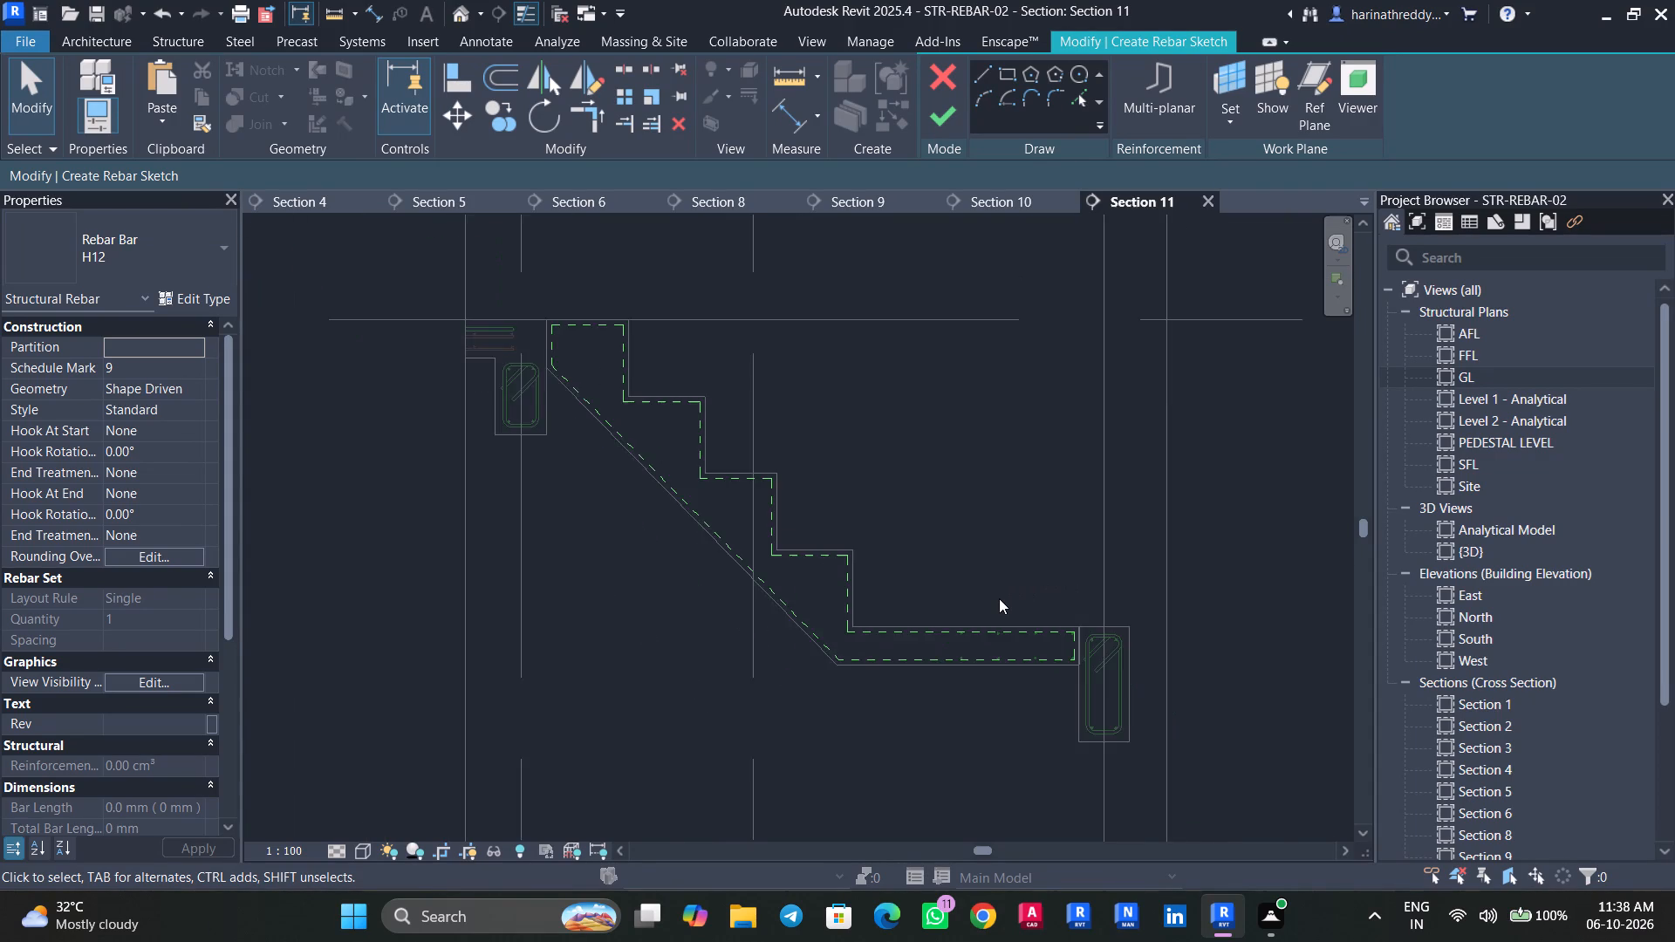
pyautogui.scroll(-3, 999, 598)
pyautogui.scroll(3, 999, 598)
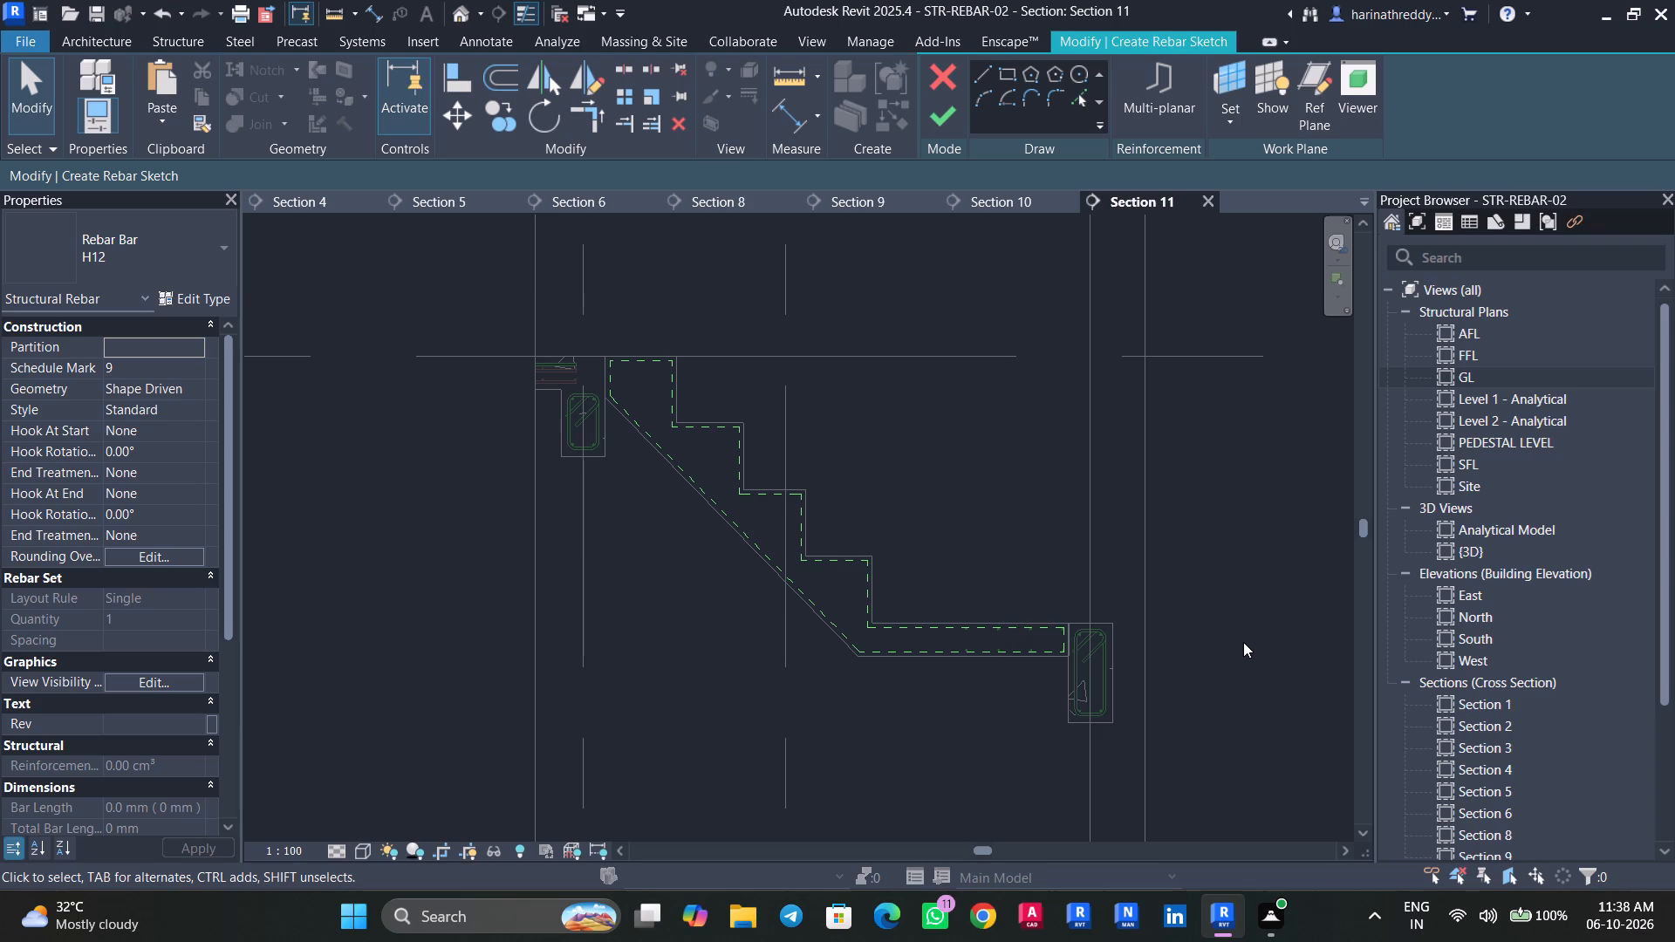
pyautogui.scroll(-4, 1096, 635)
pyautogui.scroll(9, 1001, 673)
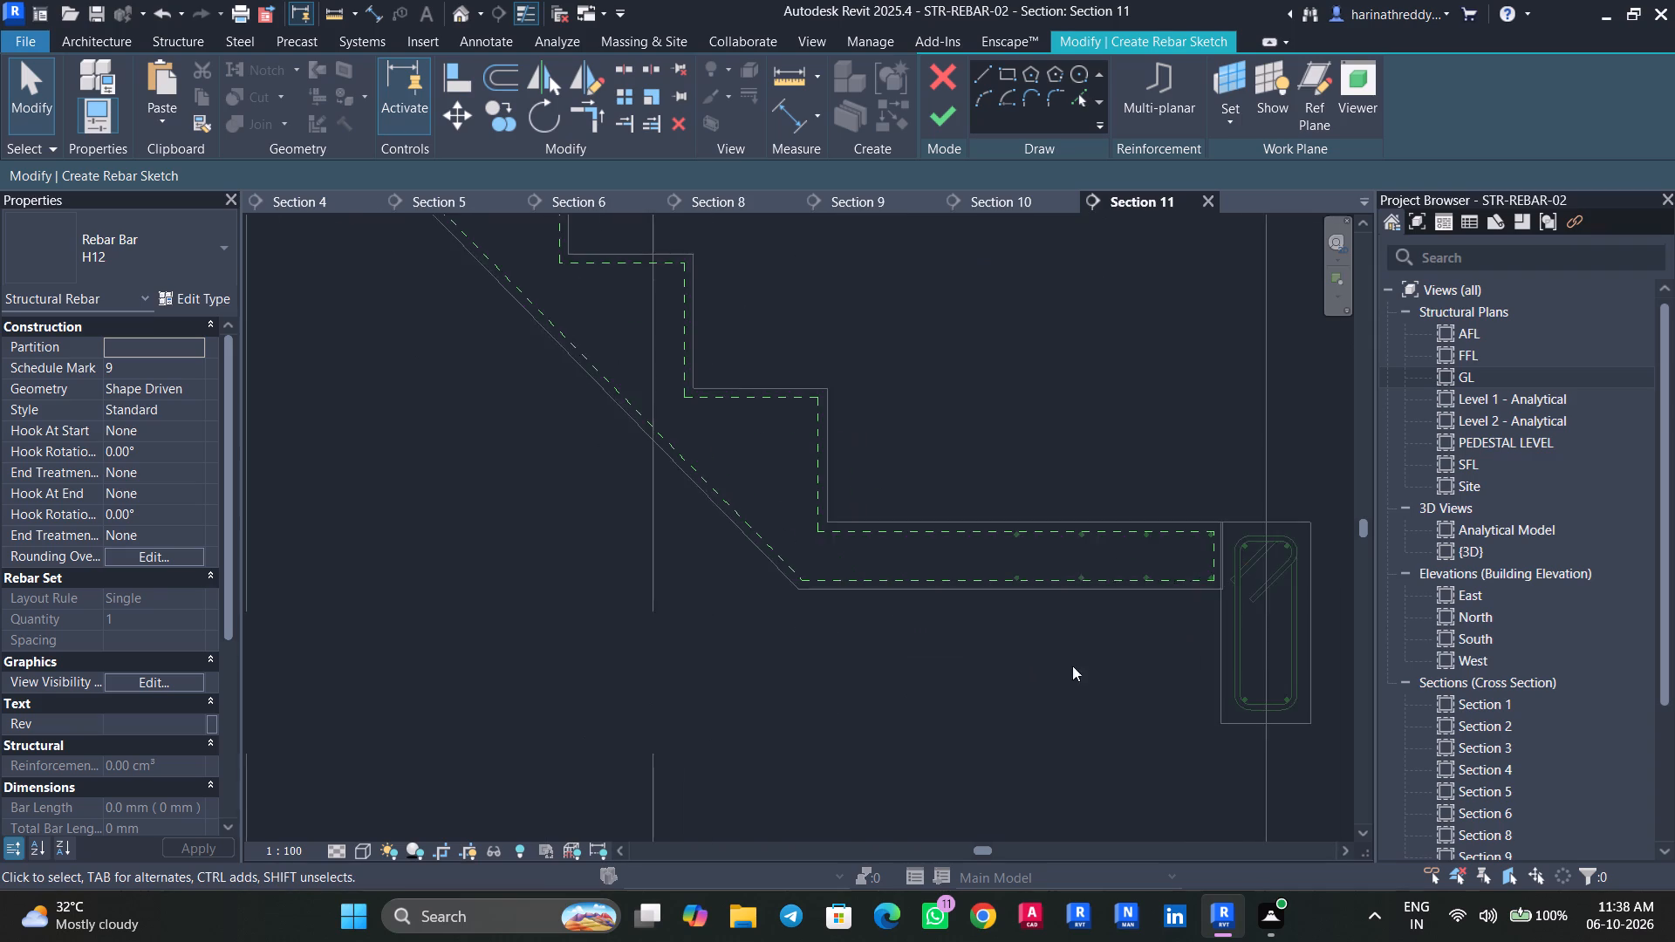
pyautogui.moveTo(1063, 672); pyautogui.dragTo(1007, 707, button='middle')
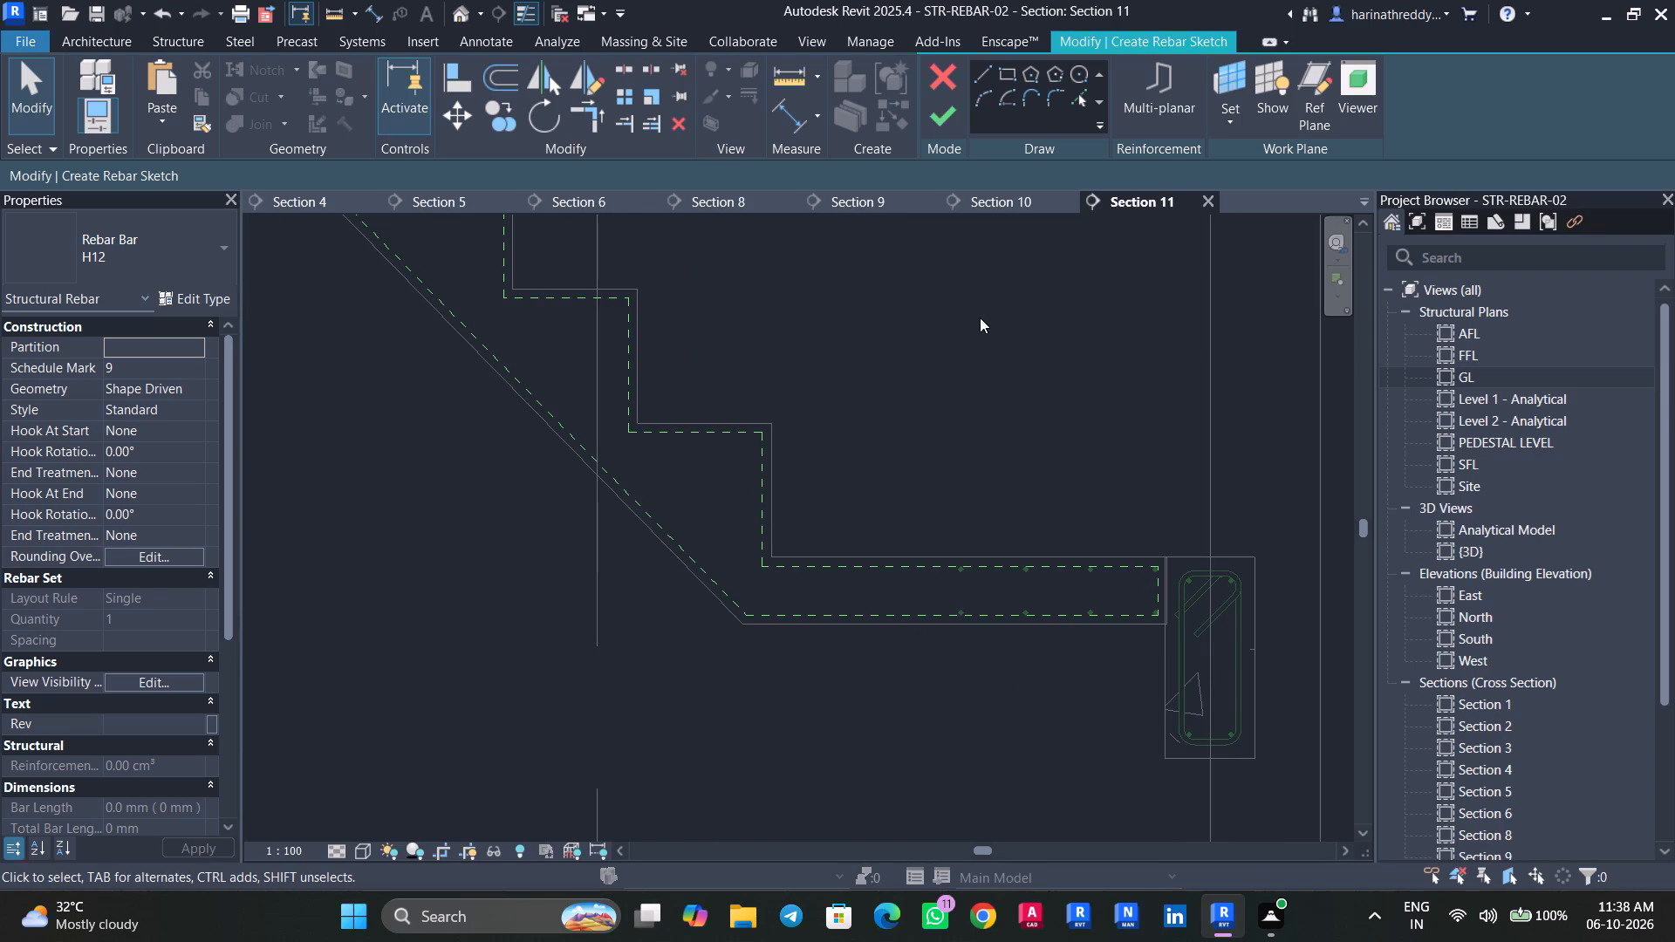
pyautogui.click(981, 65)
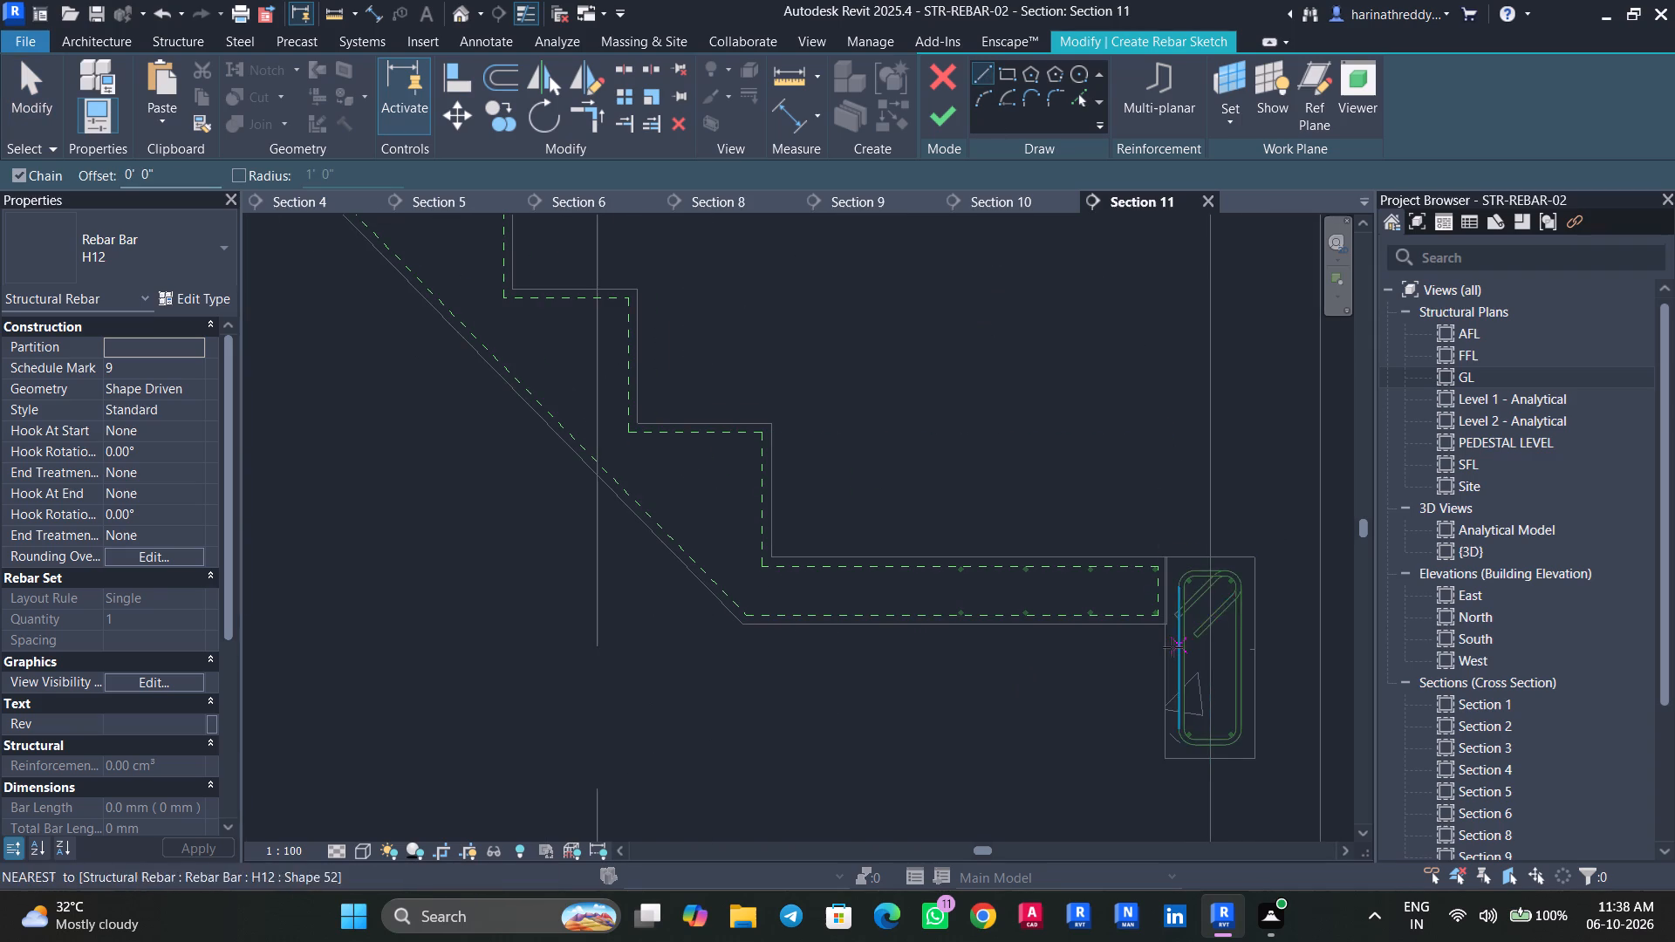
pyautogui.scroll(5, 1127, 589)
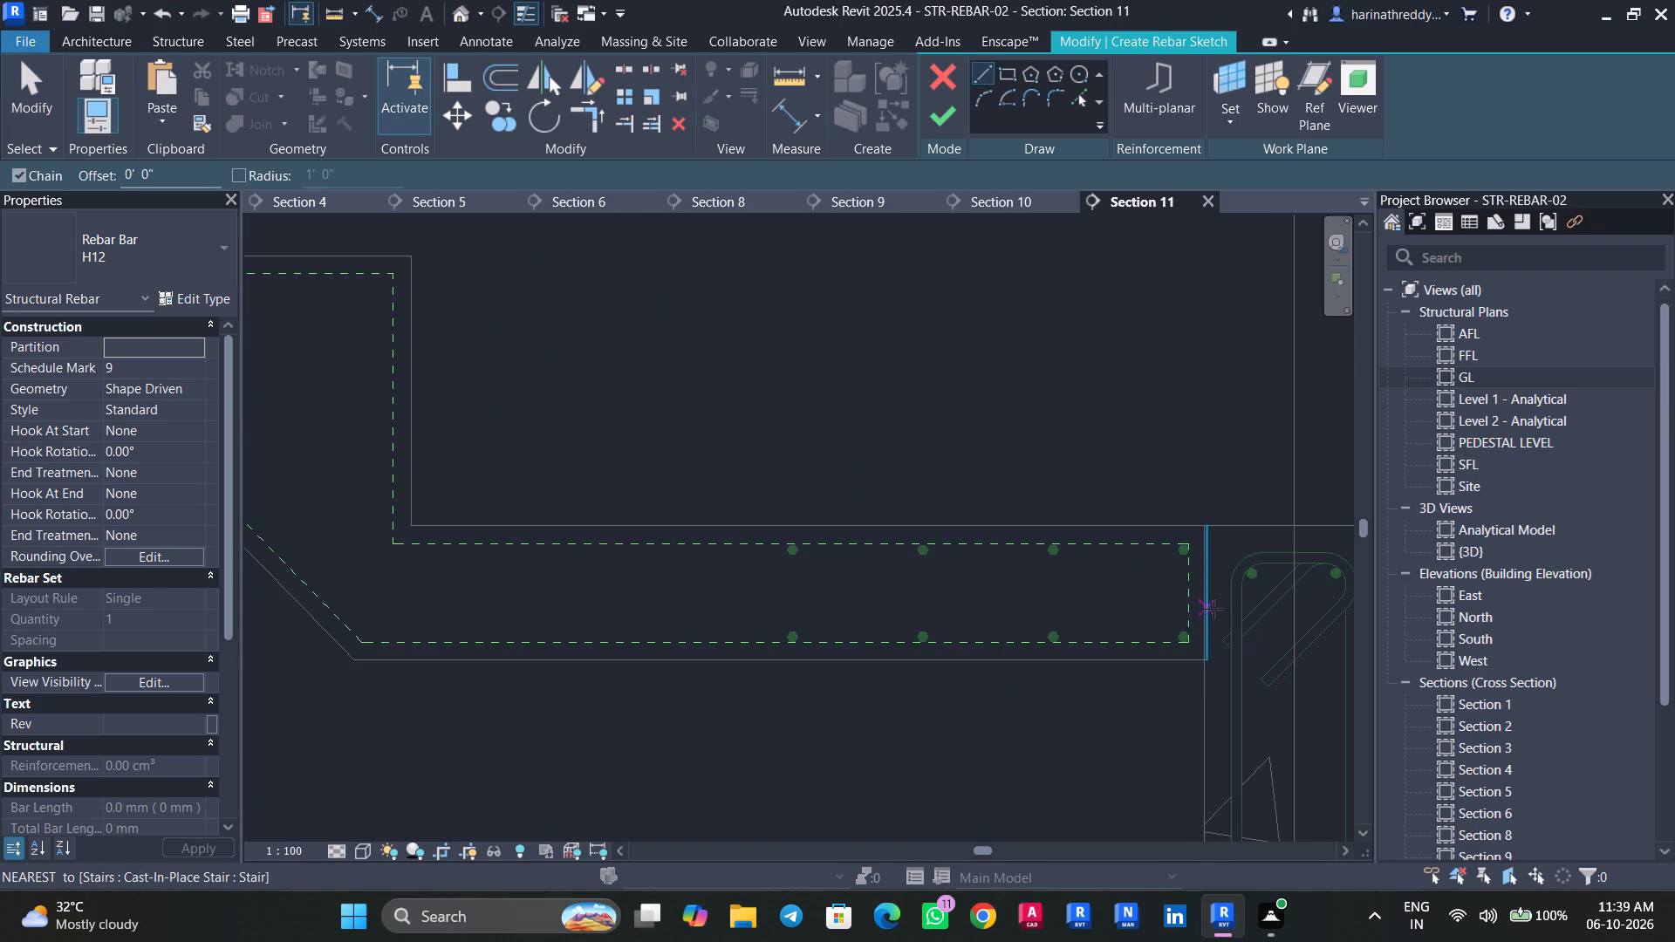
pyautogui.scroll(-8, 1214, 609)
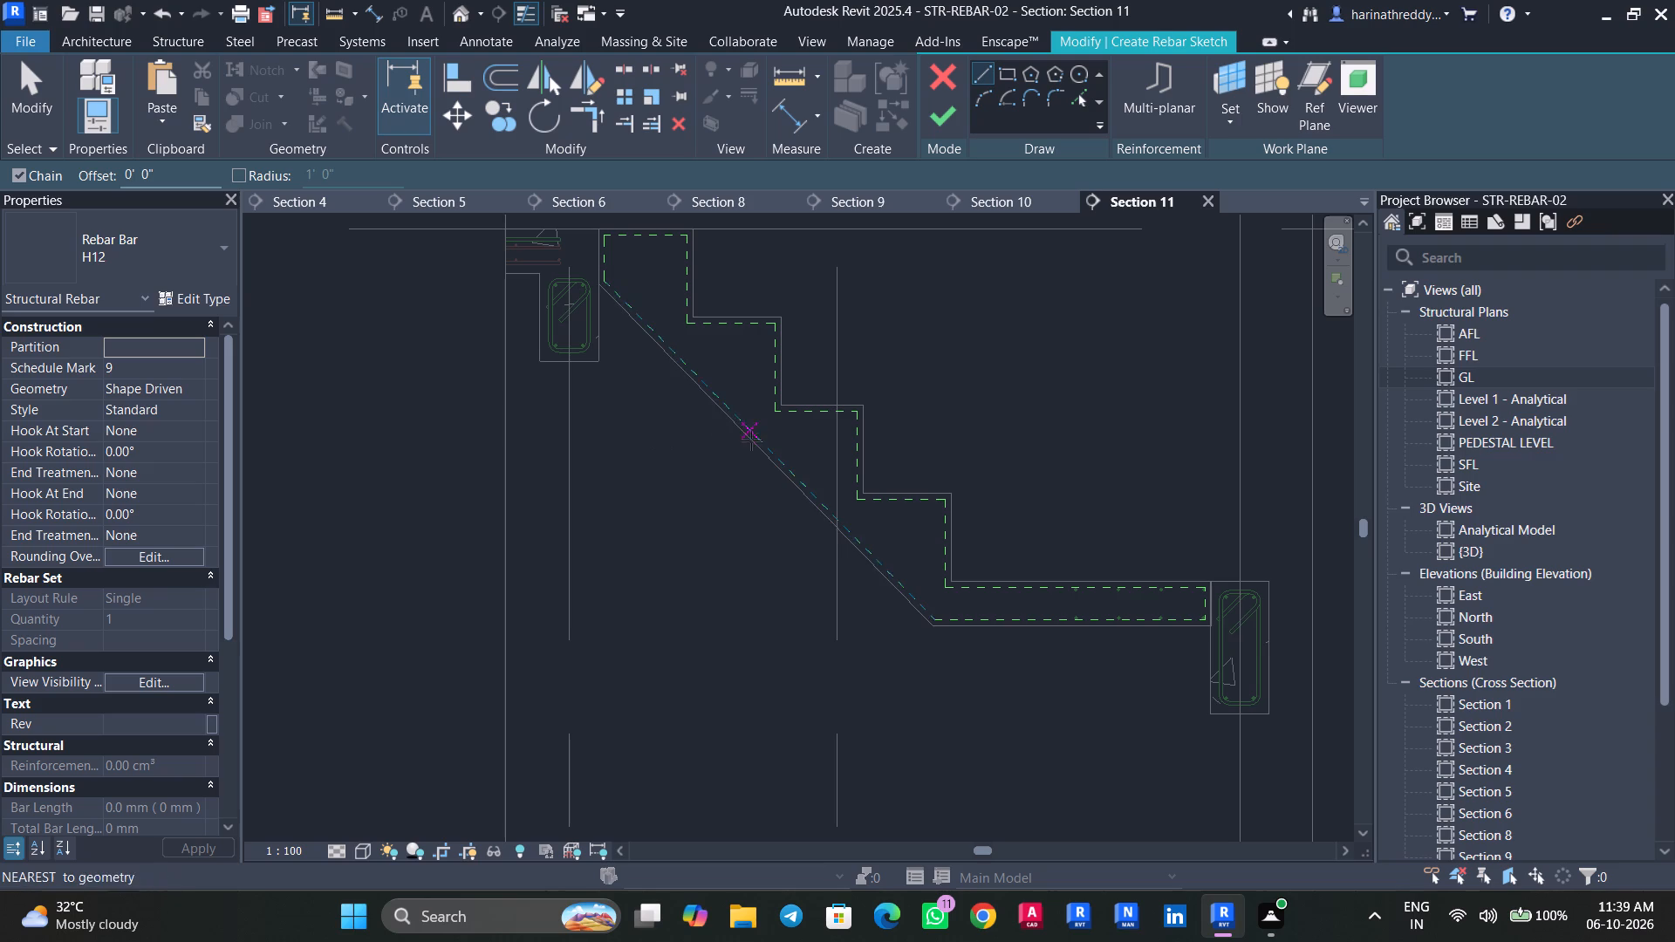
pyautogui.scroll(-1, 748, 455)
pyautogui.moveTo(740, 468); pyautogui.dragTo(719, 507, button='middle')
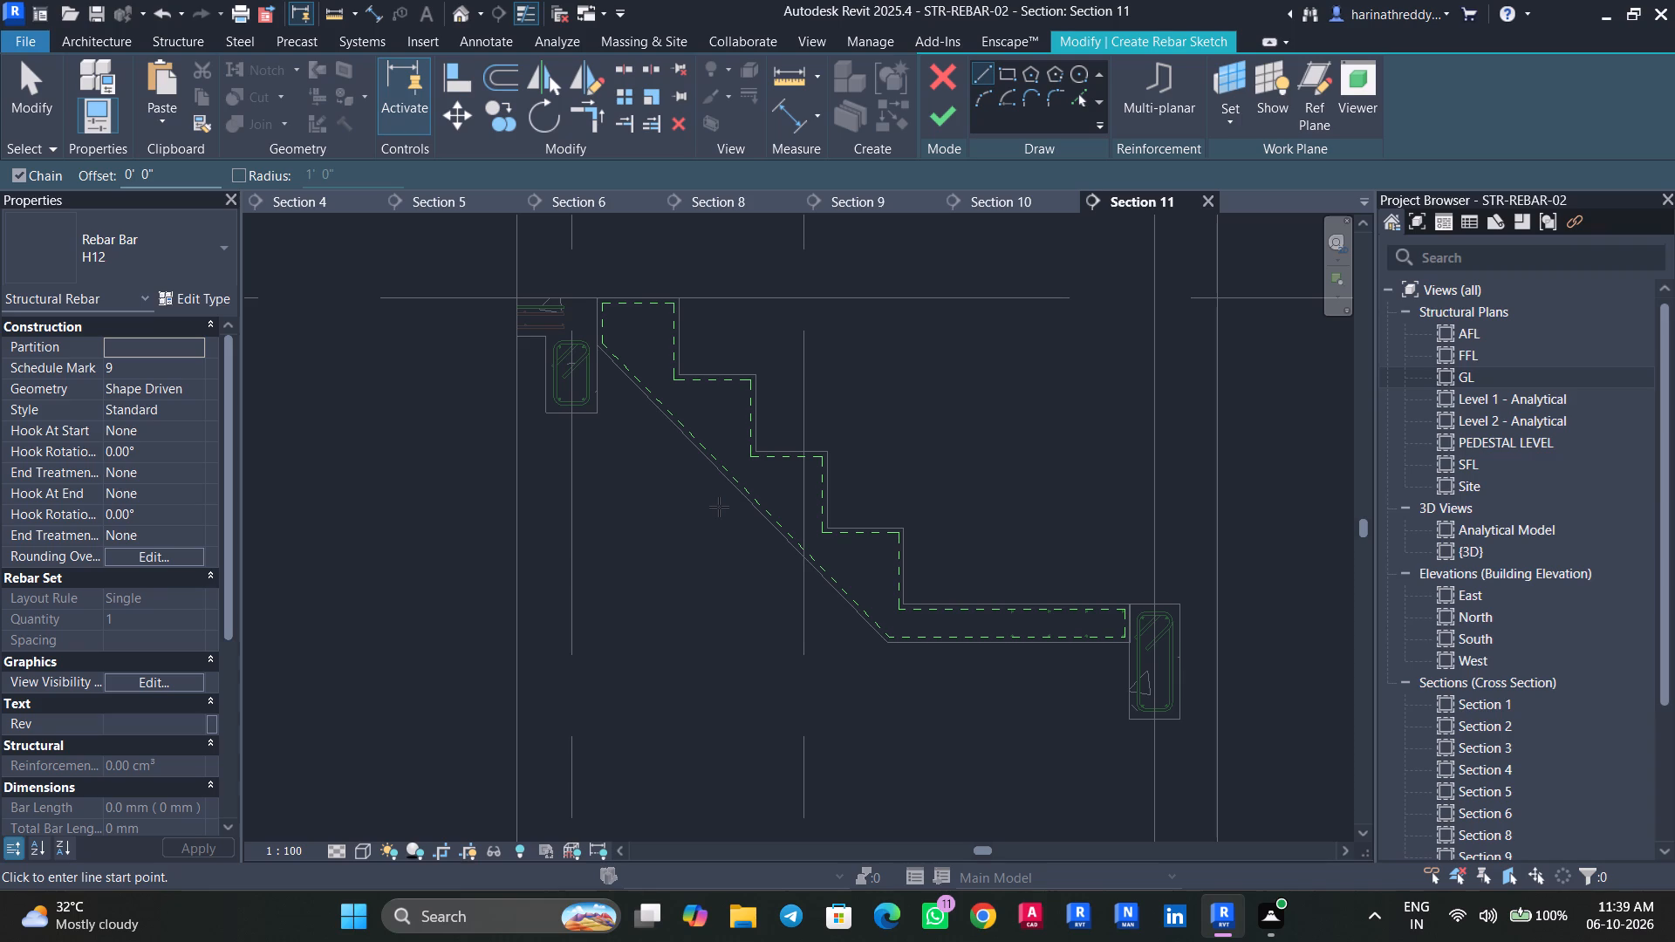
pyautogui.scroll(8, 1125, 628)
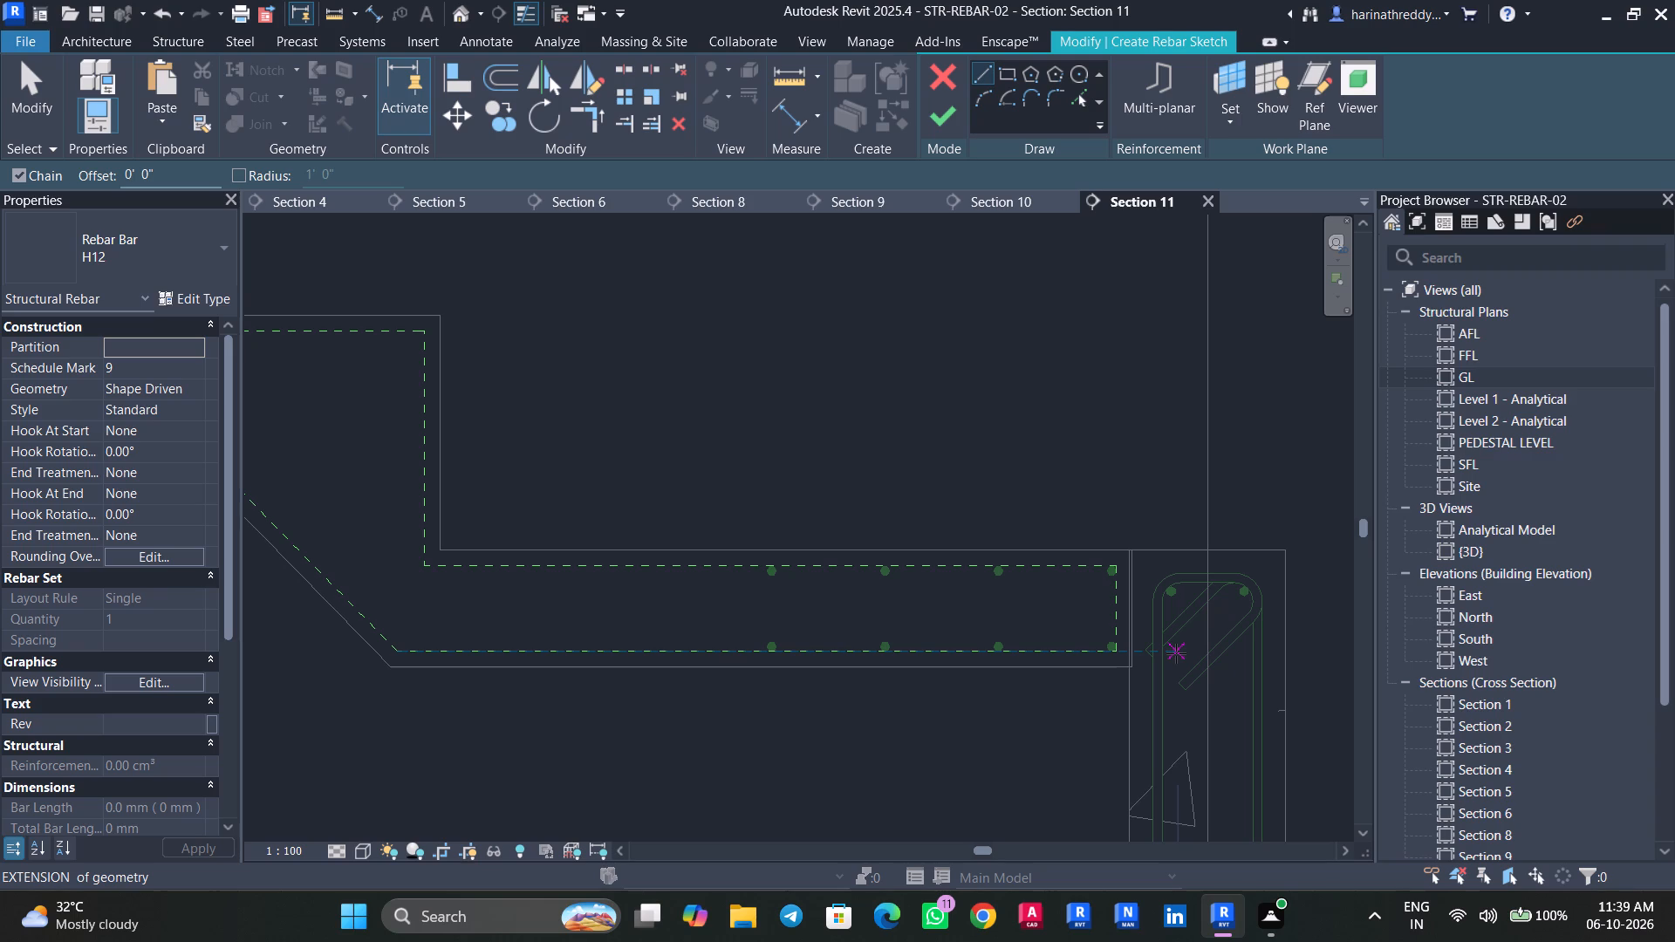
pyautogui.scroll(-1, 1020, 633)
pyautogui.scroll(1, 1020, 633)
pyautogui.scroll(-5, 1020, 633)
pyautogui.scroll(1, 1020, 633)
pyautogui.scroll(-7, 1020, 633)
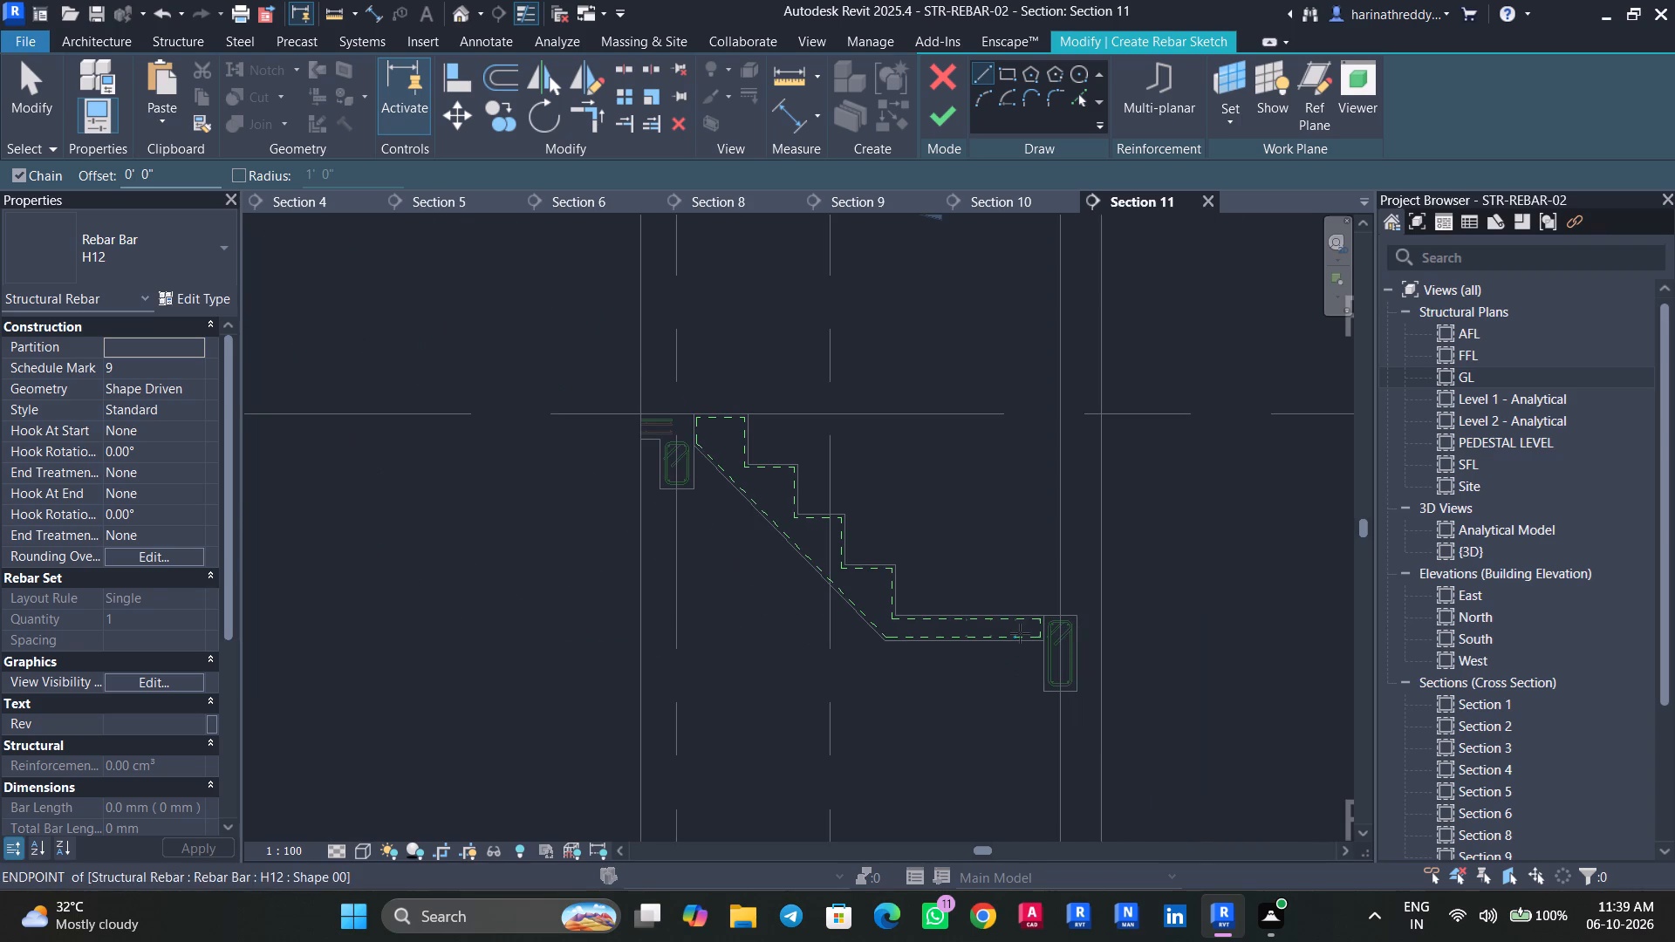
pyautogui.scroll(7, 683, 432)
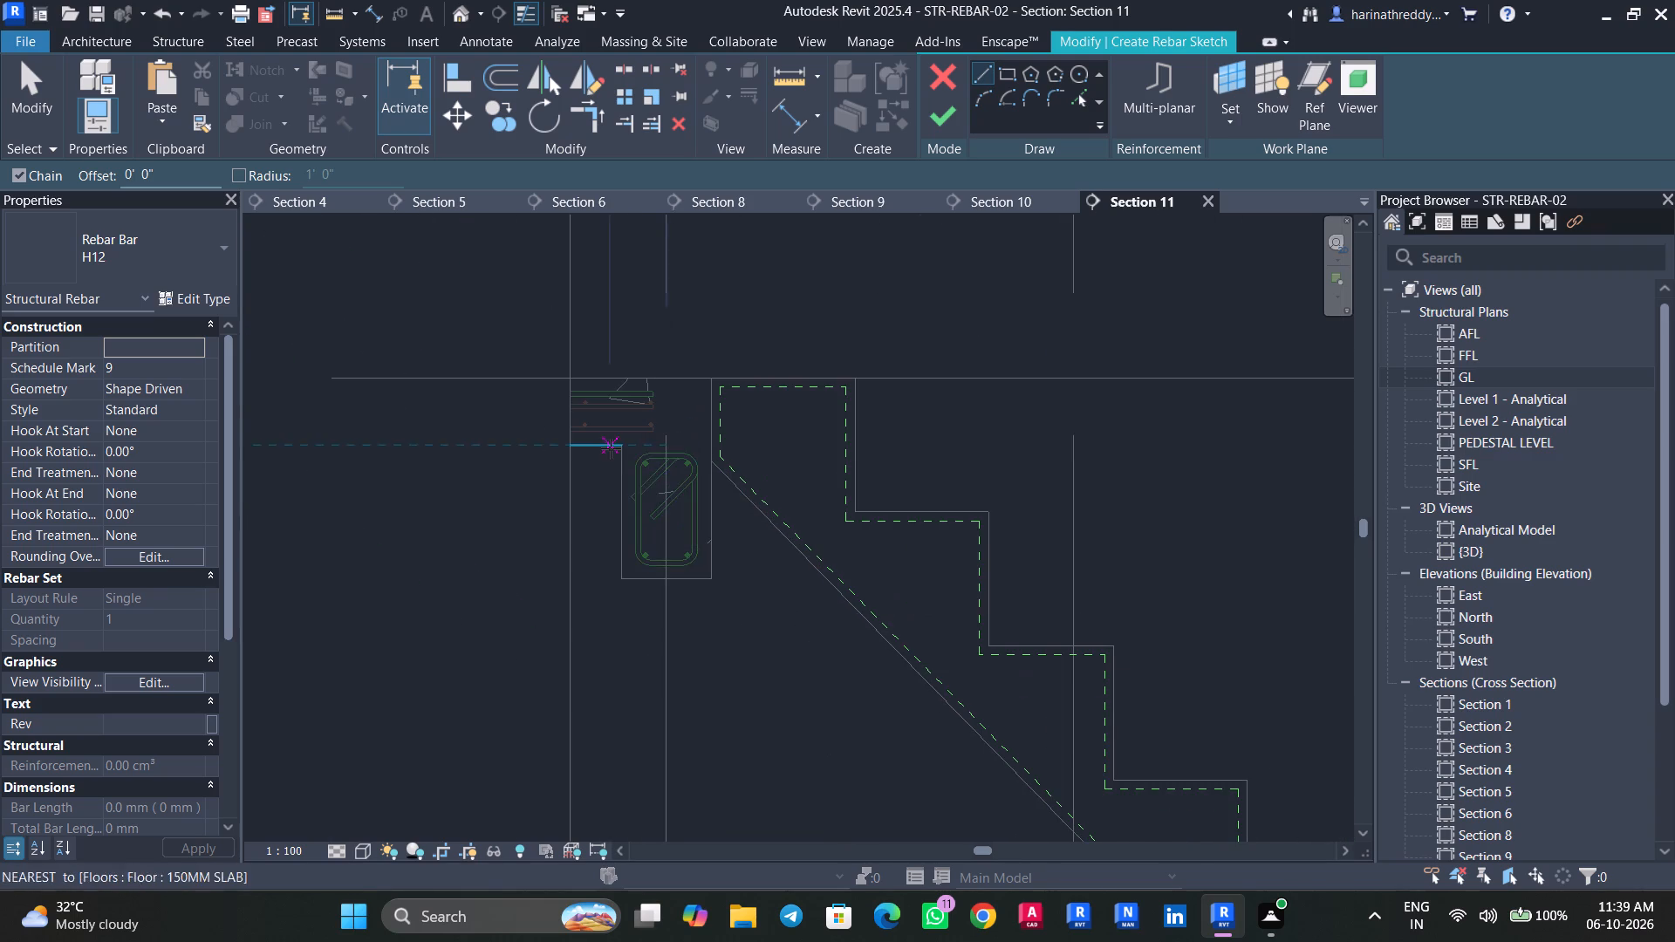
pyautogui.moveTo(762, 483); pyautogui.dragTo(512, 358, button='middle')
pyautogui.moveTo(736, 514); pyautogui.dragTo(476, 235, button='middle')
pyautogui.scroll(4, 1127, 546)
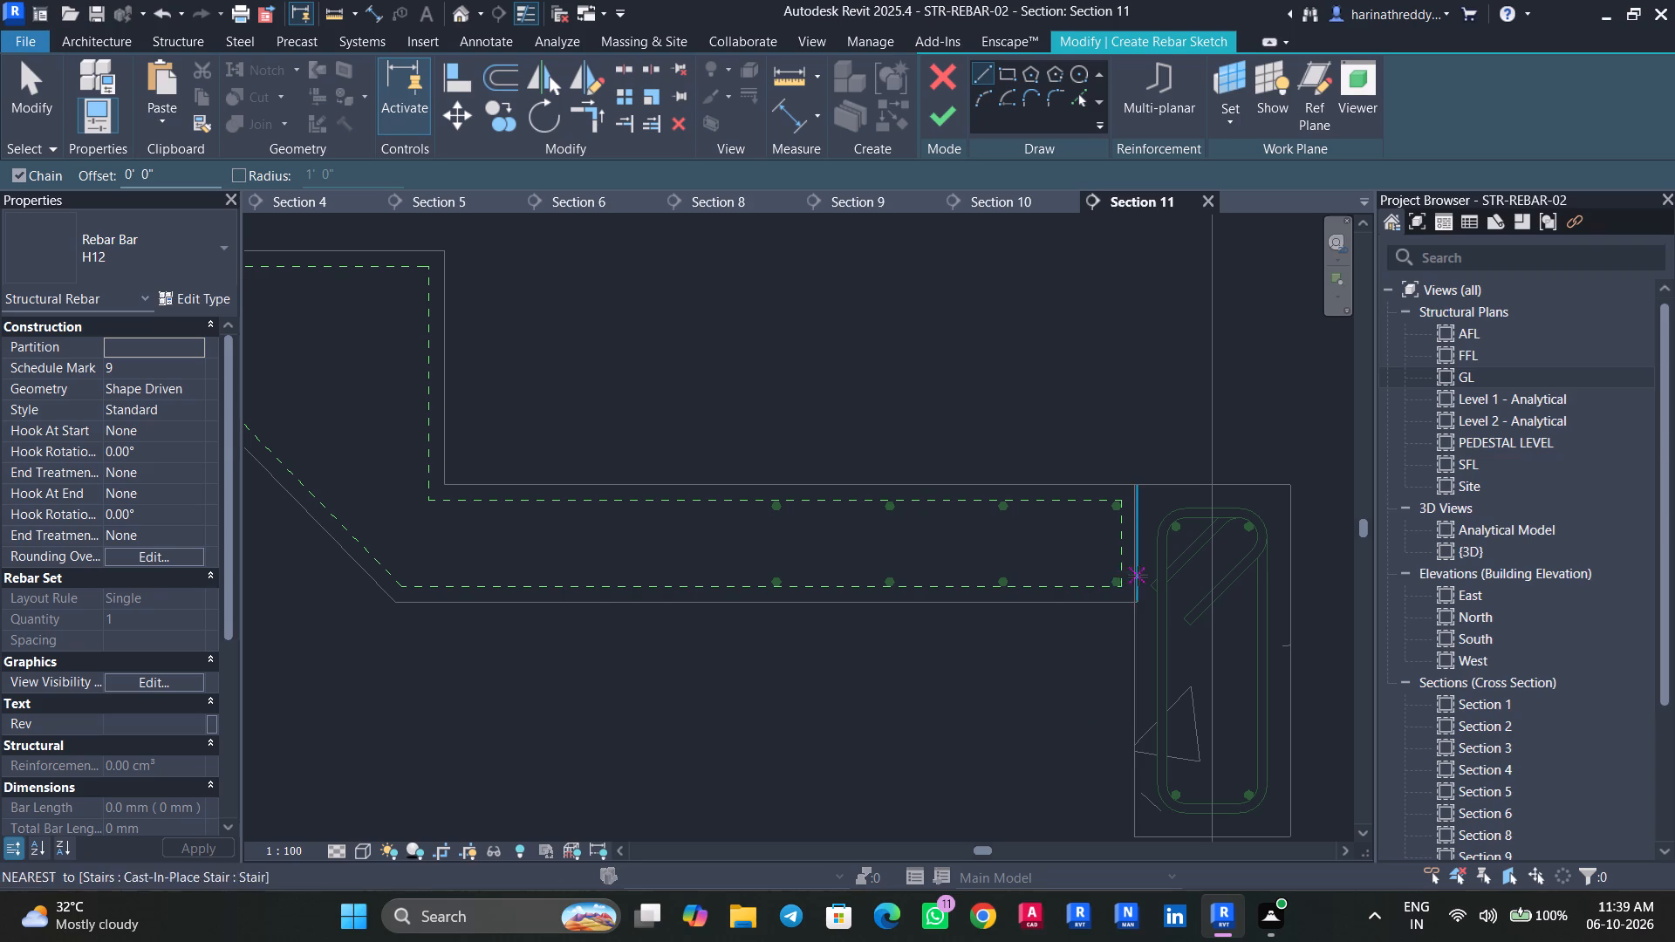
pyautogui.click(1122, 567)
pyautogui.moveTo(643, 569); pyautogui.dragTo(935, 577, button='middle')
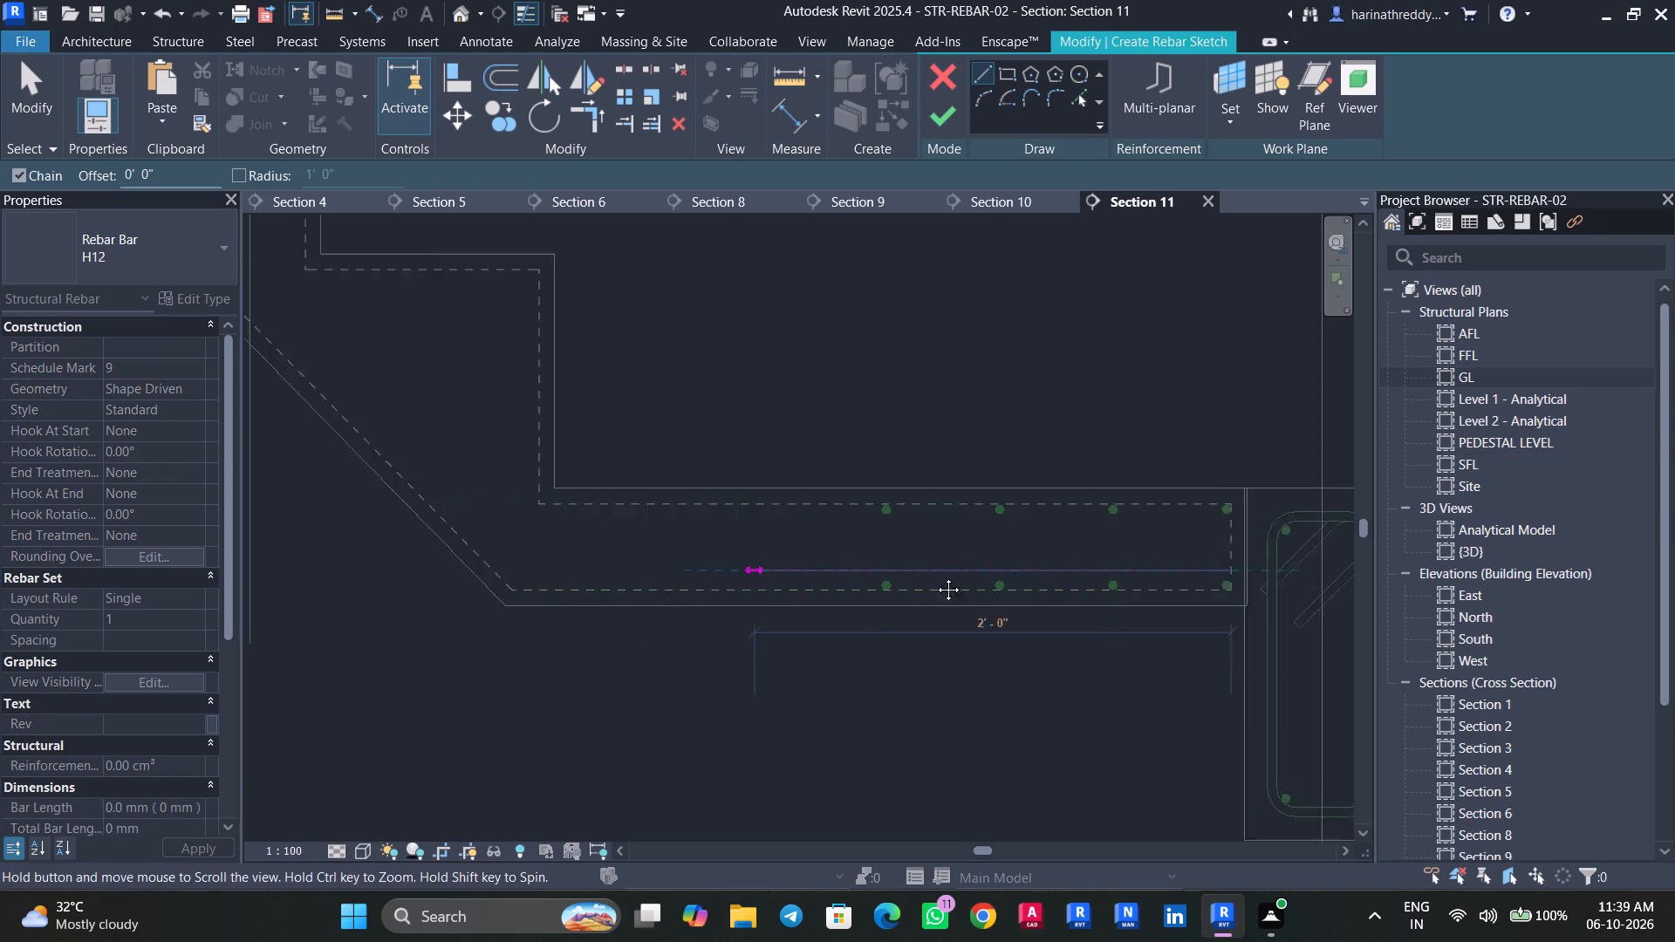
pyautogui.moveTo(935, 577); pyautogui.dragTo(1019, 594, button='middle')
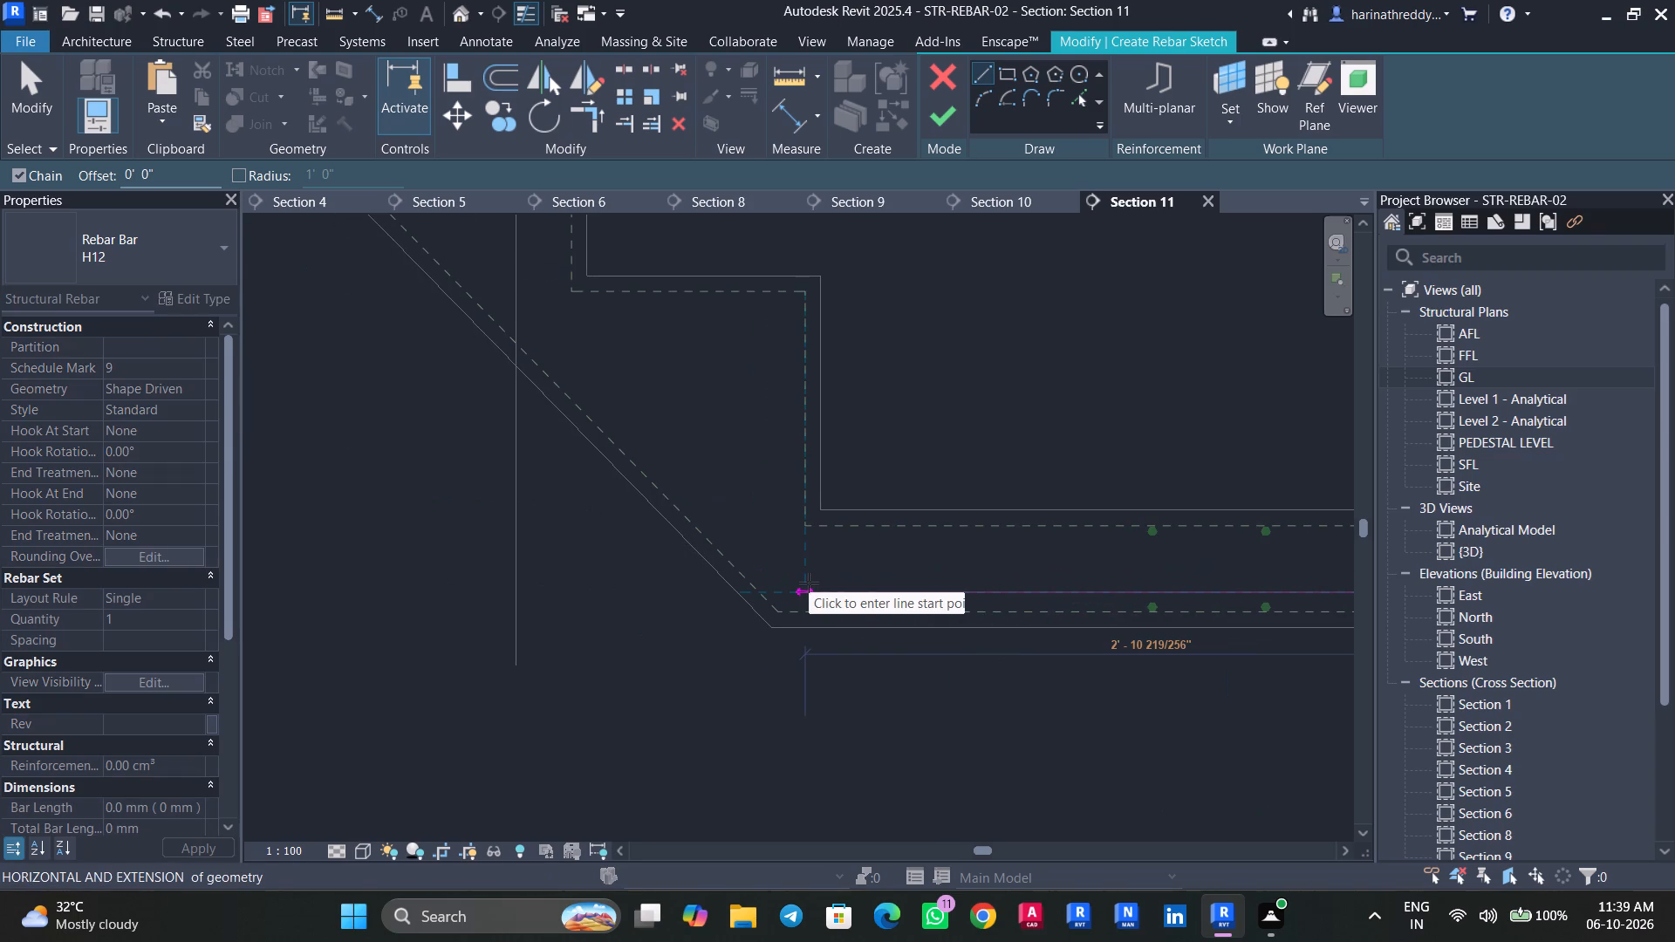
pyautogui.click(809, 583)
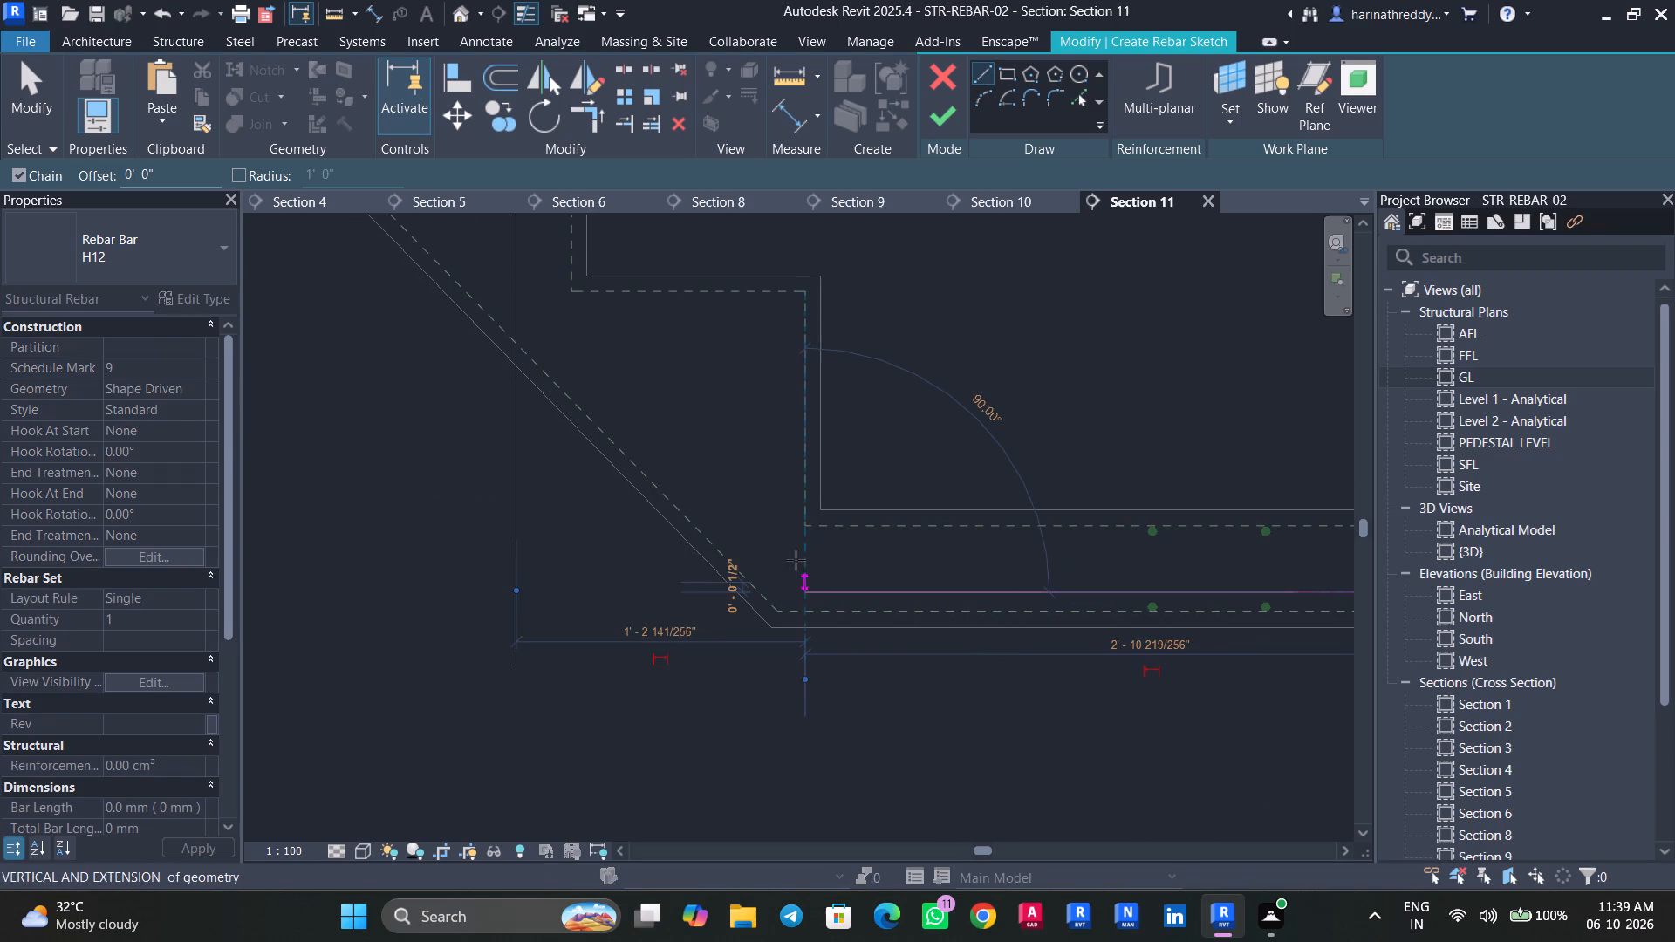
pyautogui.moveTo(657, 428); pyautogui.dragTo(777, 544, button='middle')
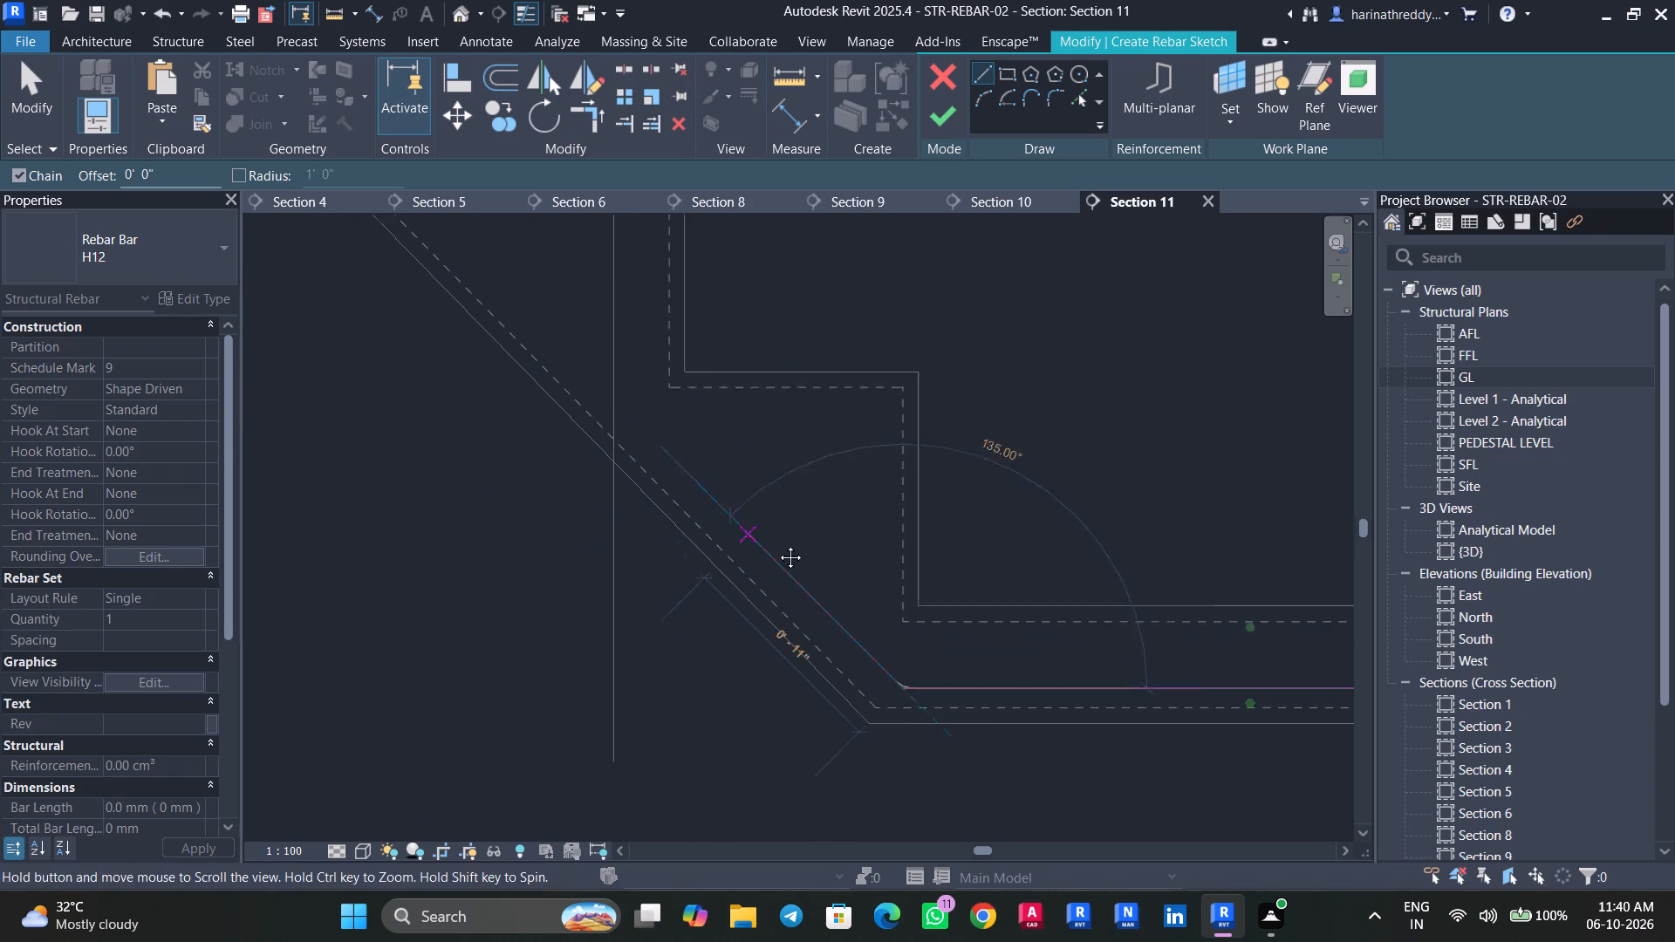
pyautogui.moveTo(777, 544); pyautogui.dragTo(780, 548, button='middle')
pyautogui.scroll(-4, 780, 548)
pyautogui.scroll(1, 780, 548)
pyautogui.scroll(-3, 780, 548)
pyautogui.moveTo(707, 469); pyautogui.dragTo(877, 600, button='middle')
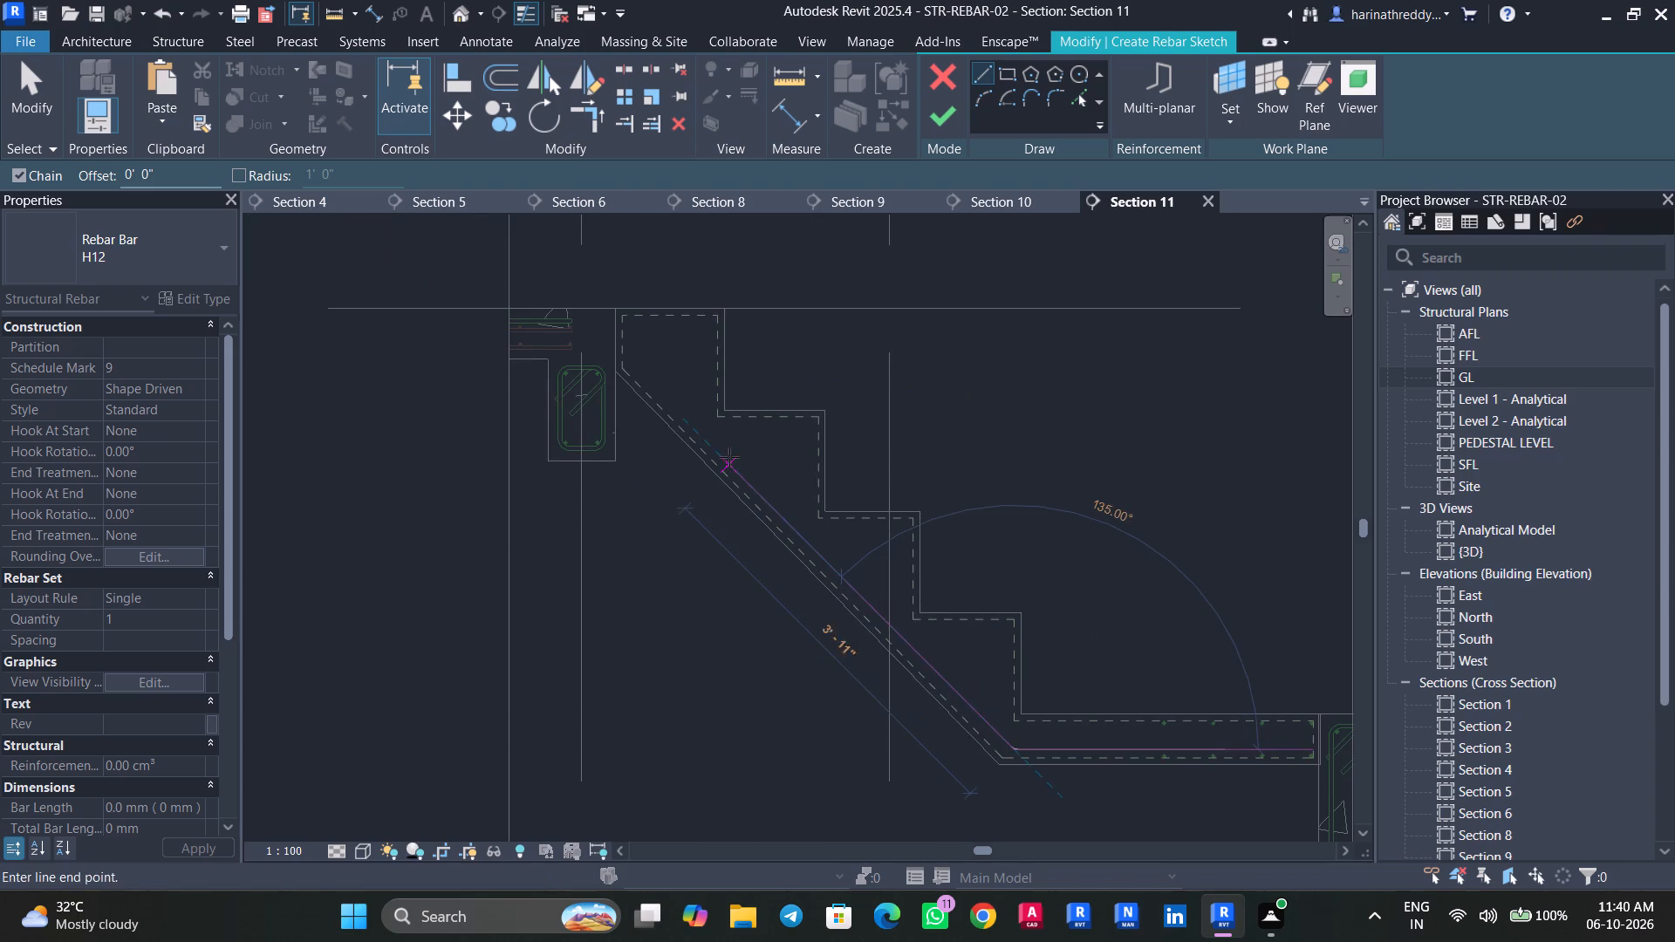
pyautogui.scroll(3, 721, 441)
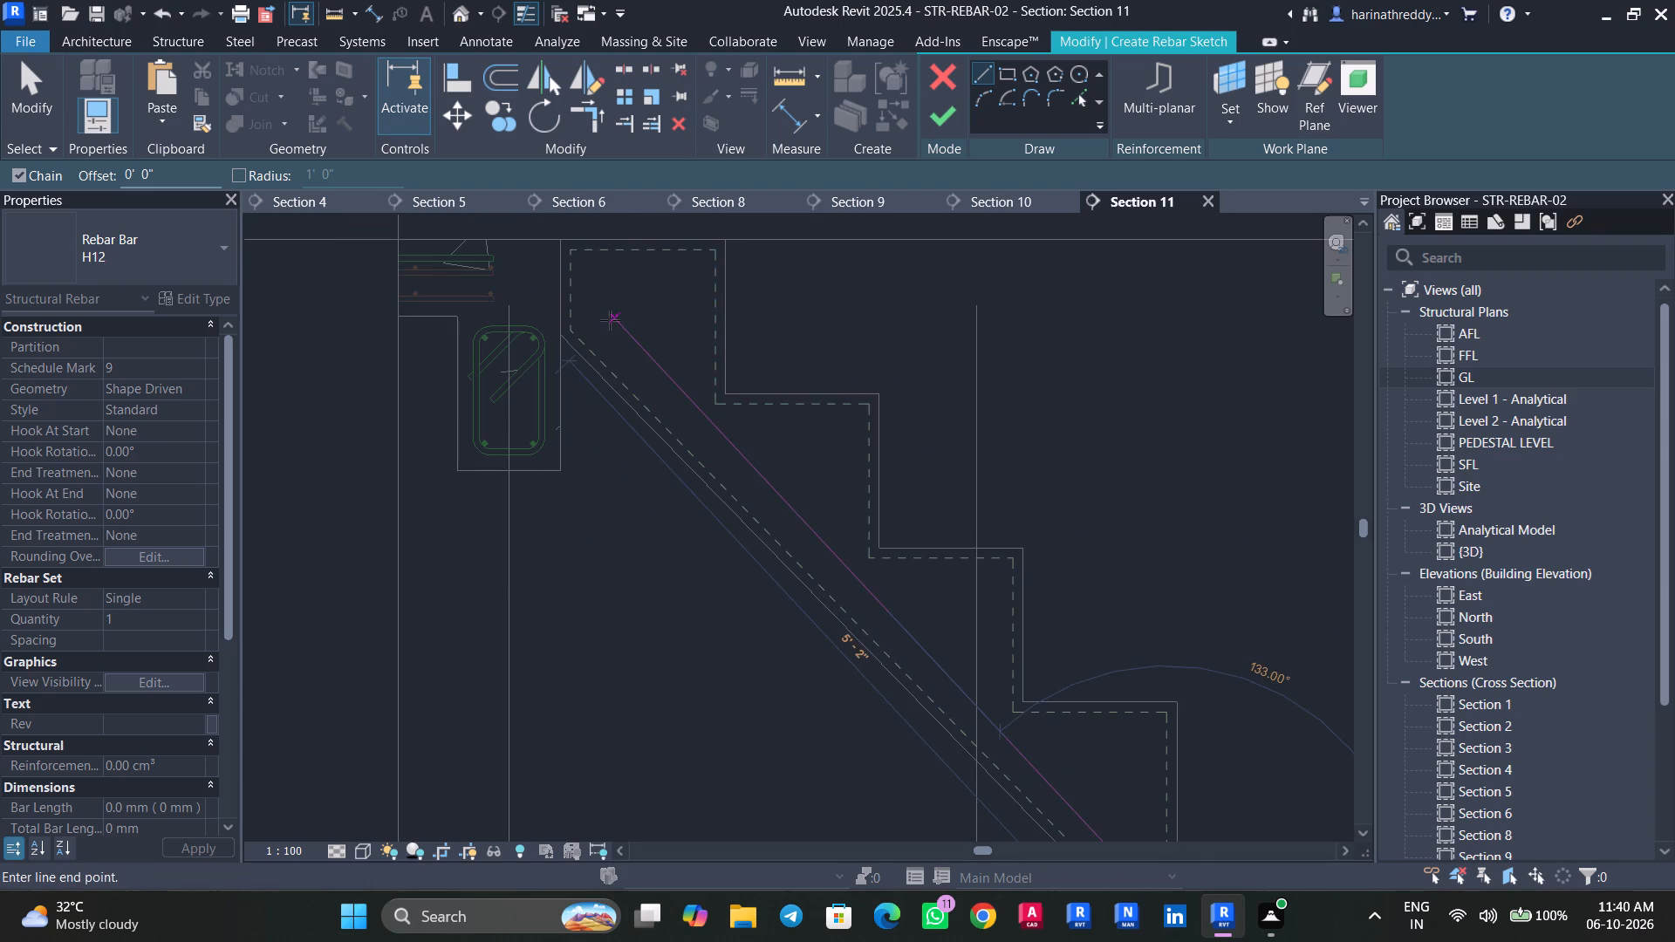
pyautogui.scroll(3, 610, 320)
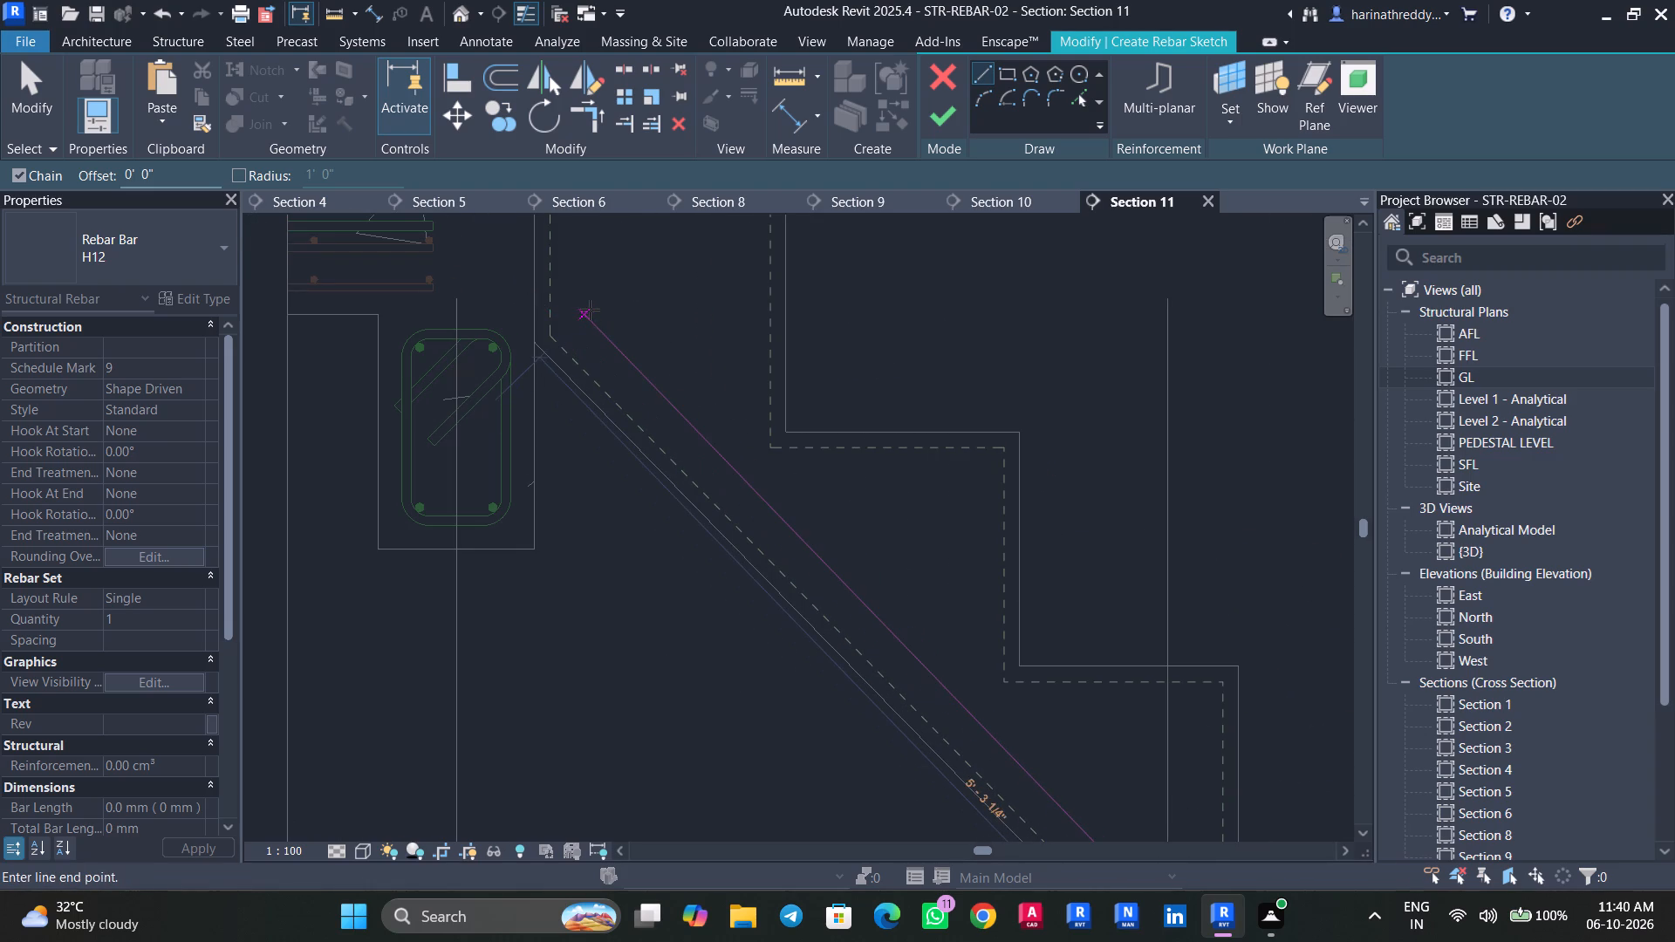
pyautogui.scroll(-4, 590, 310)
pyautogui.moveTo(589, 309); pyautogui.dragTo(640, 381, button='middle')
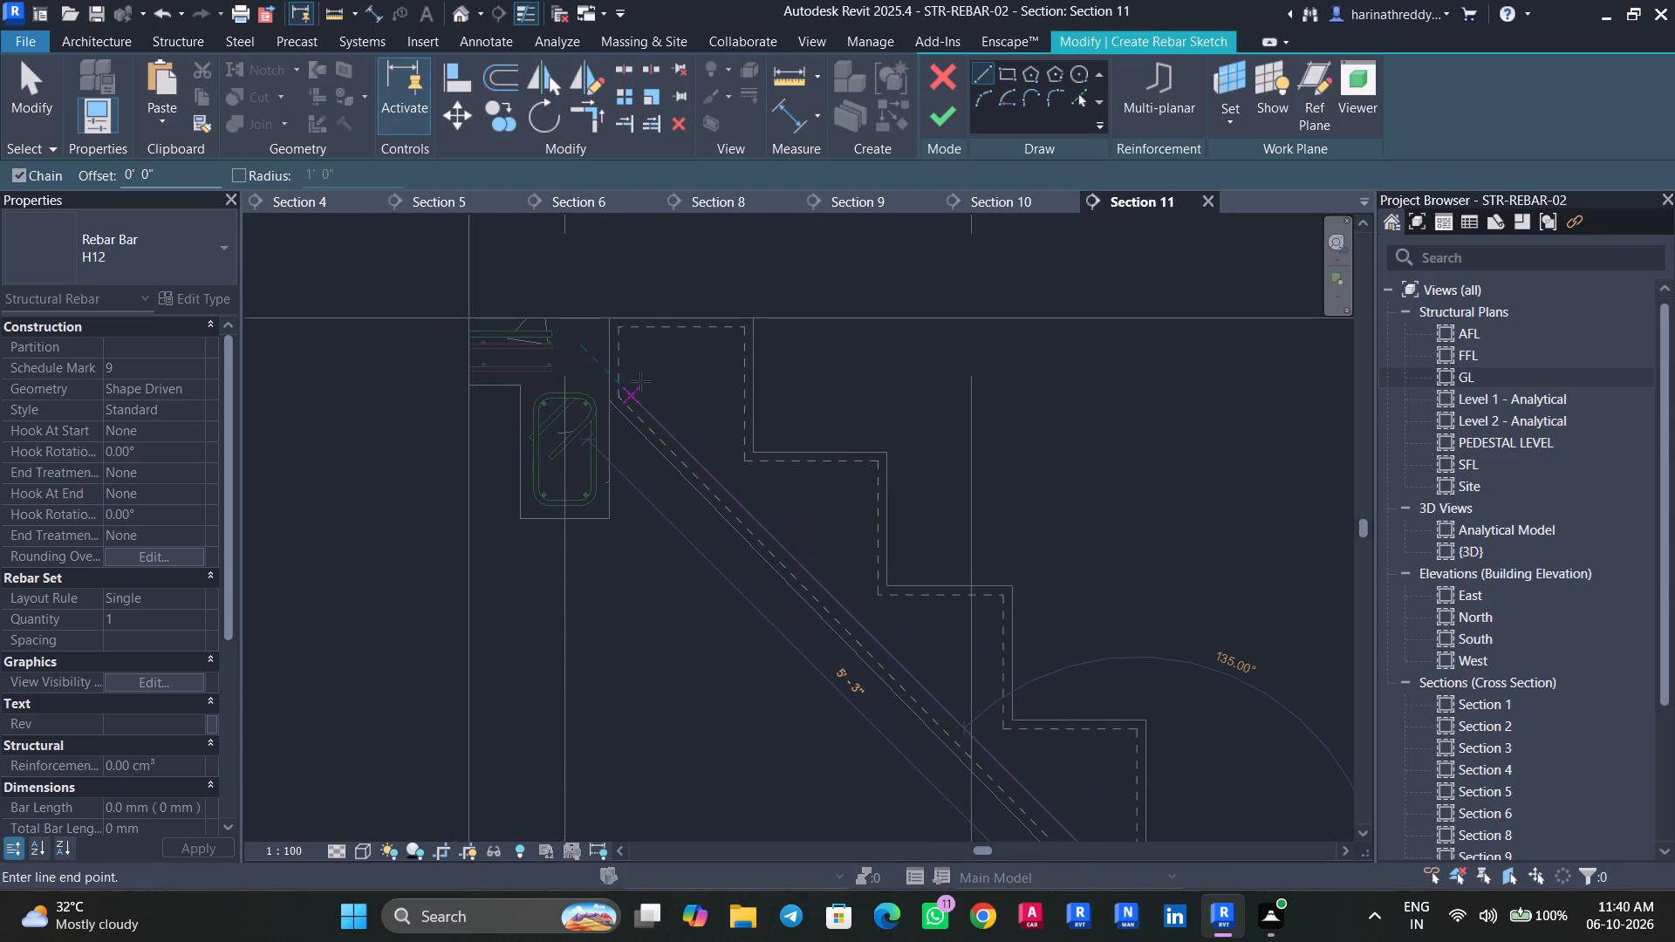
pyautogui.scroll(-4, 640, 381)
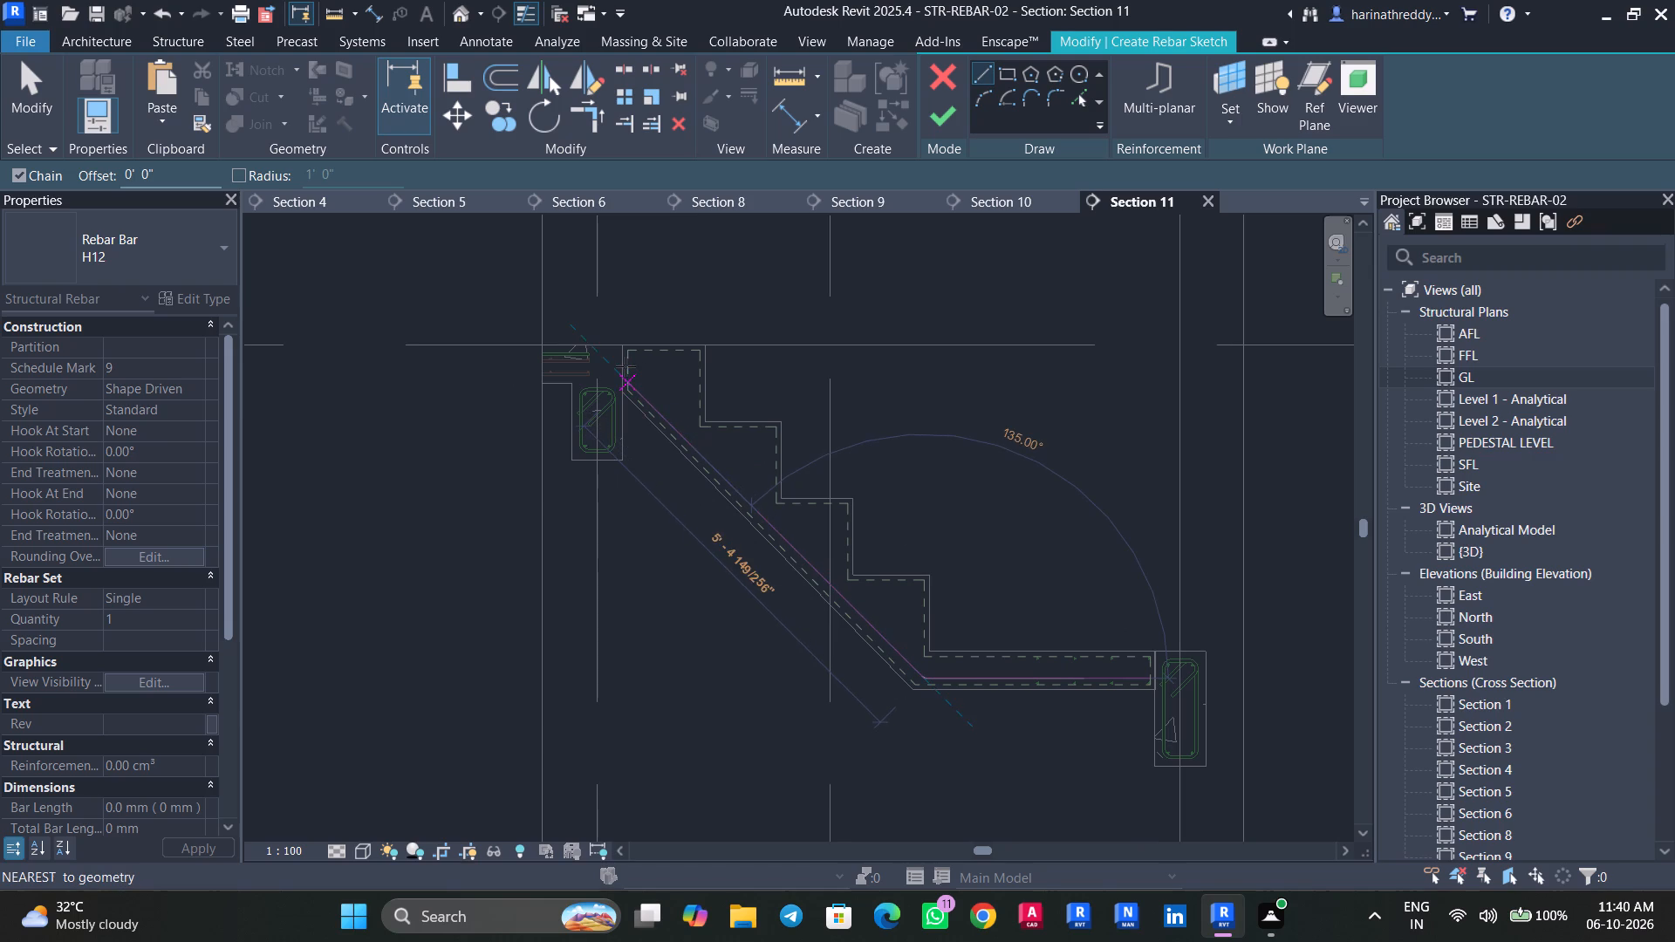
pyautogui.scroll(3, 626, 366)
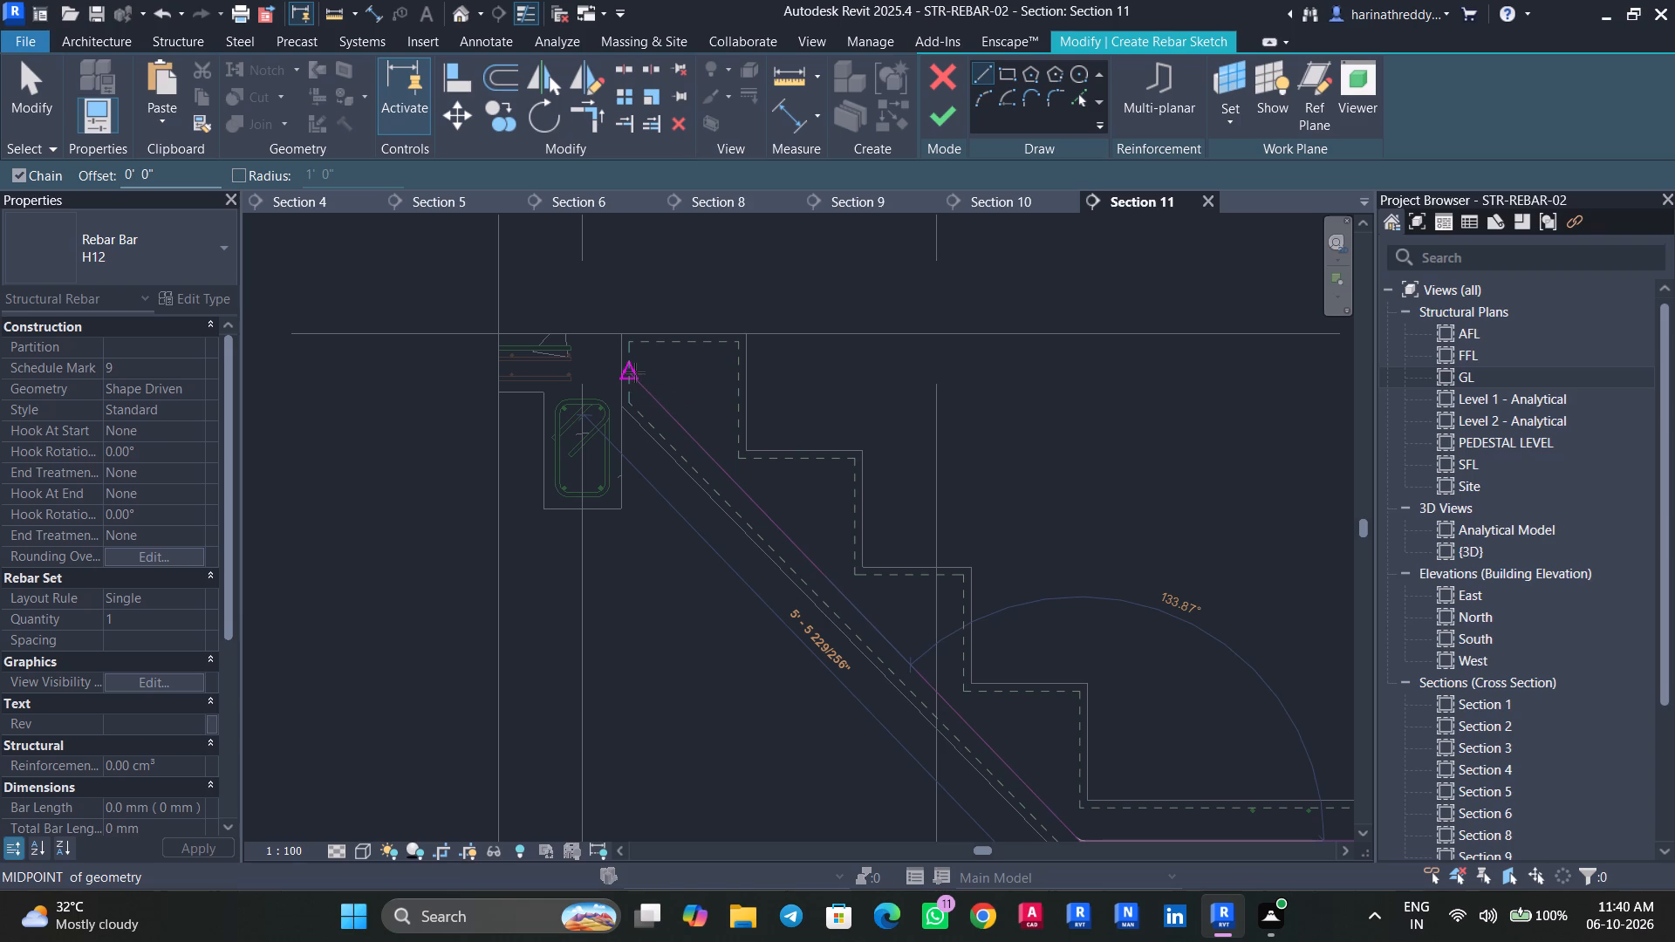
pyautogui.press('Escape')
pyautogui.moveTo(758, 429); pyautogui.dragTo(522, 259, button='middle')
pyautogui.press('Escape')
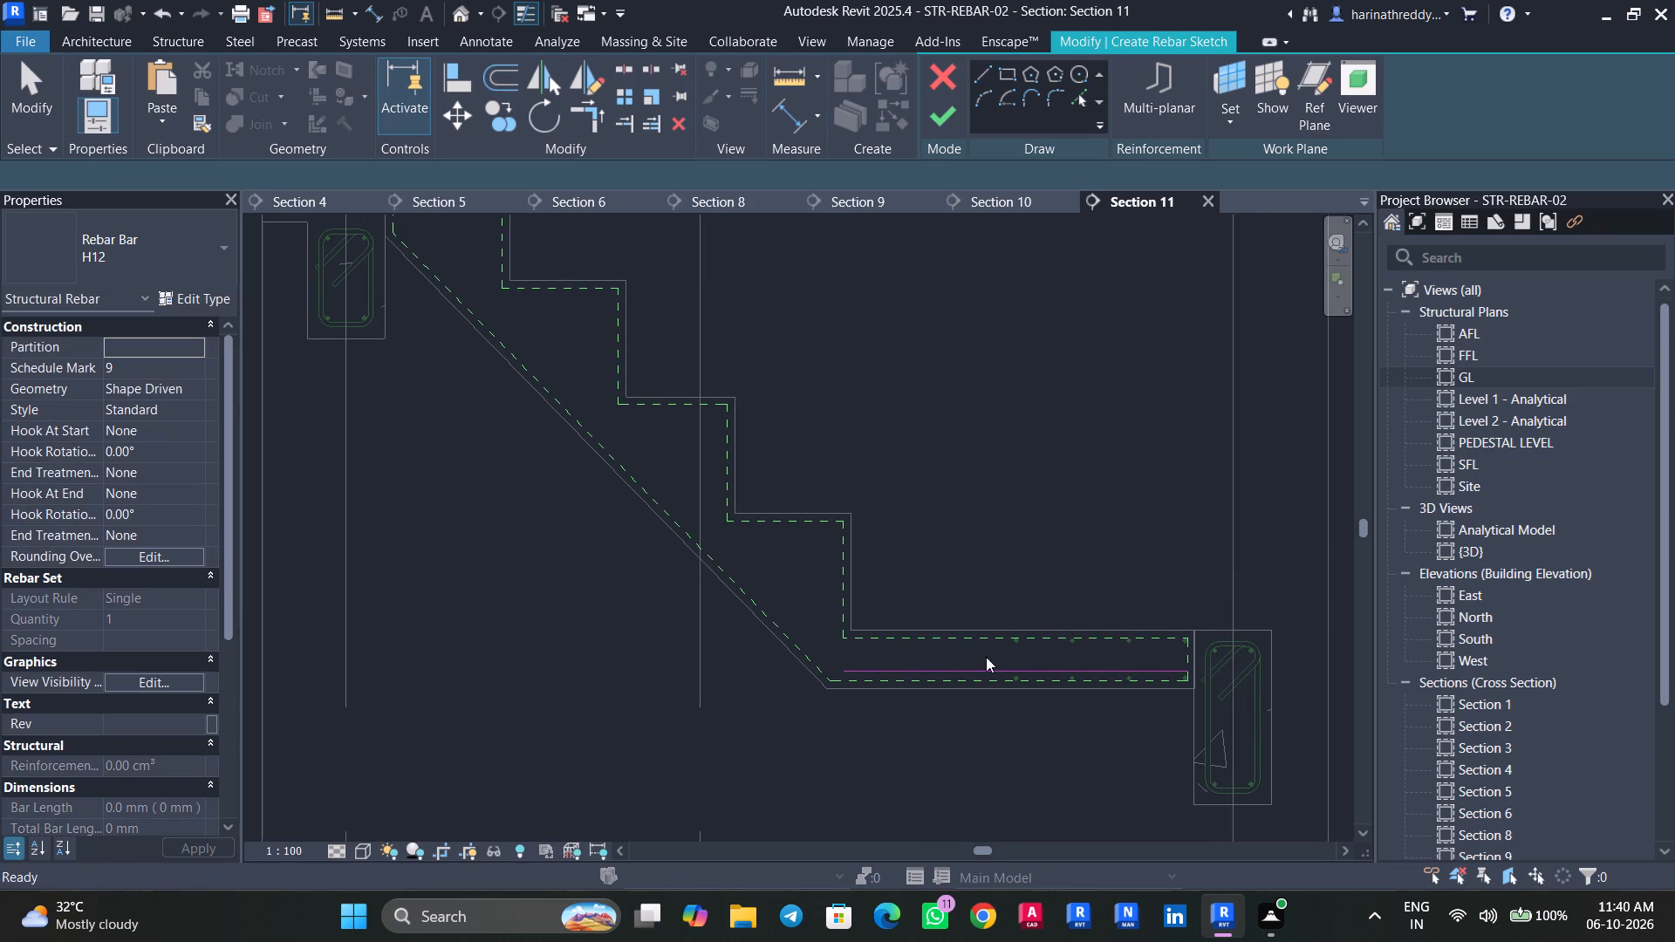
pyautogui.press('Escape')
# Check the sketched landing line against the lower flight's reinforcement in the Section 10 view, and return to Section 11.
pyautogui.click(998, 663)
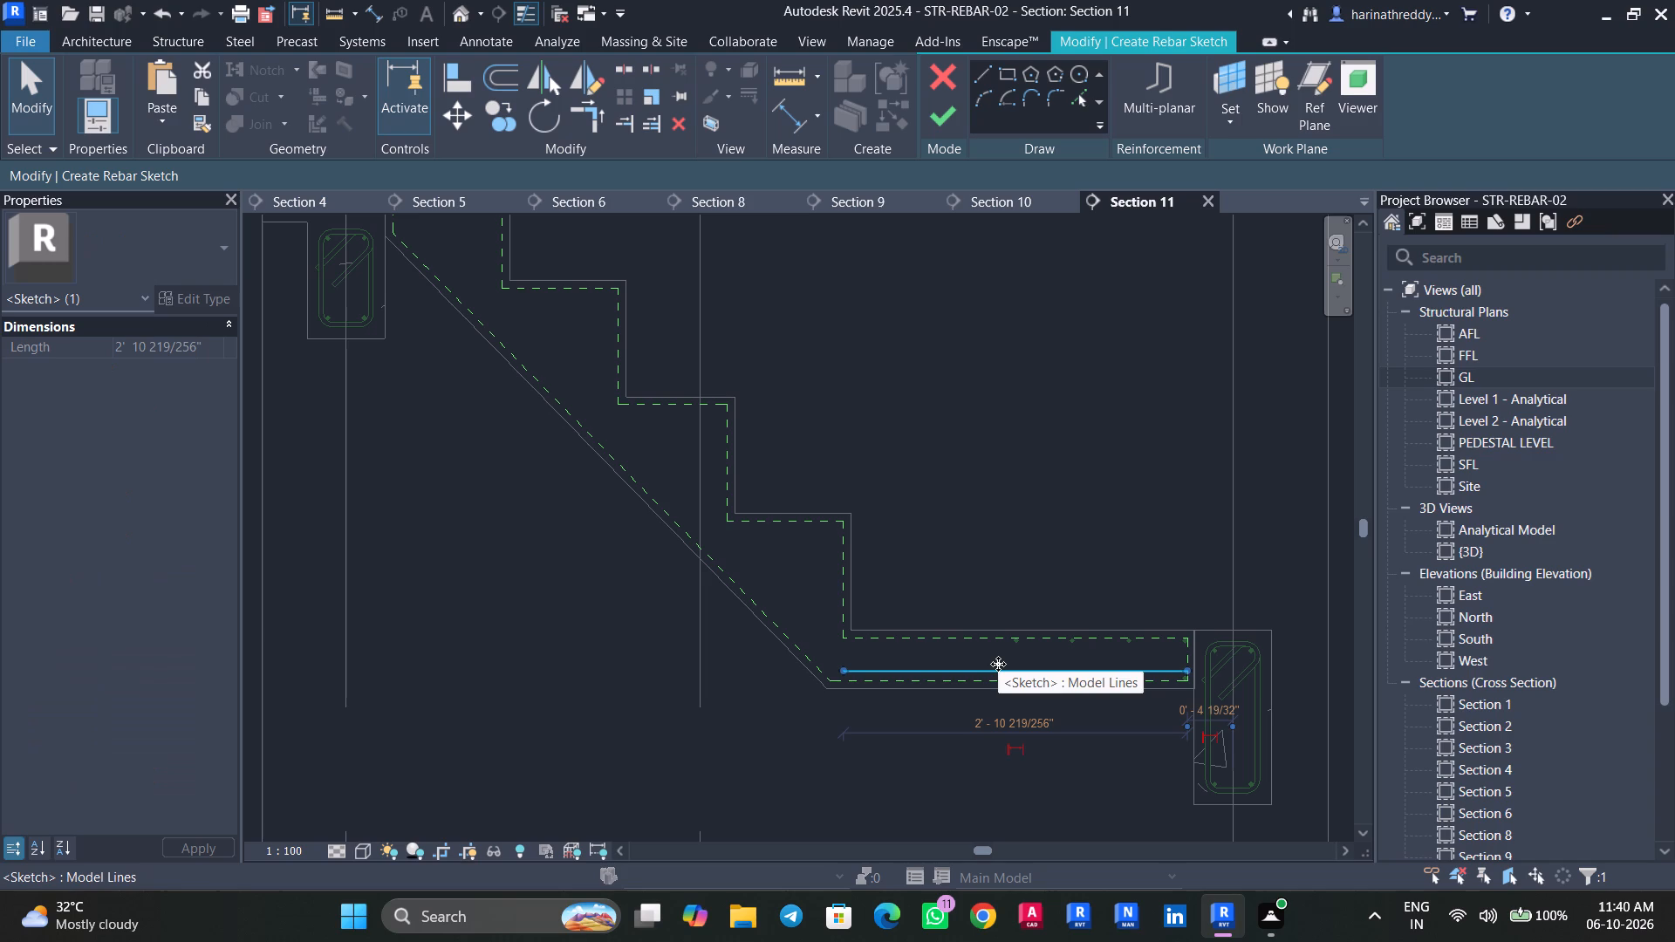
pyautogui.click(1019, 205)
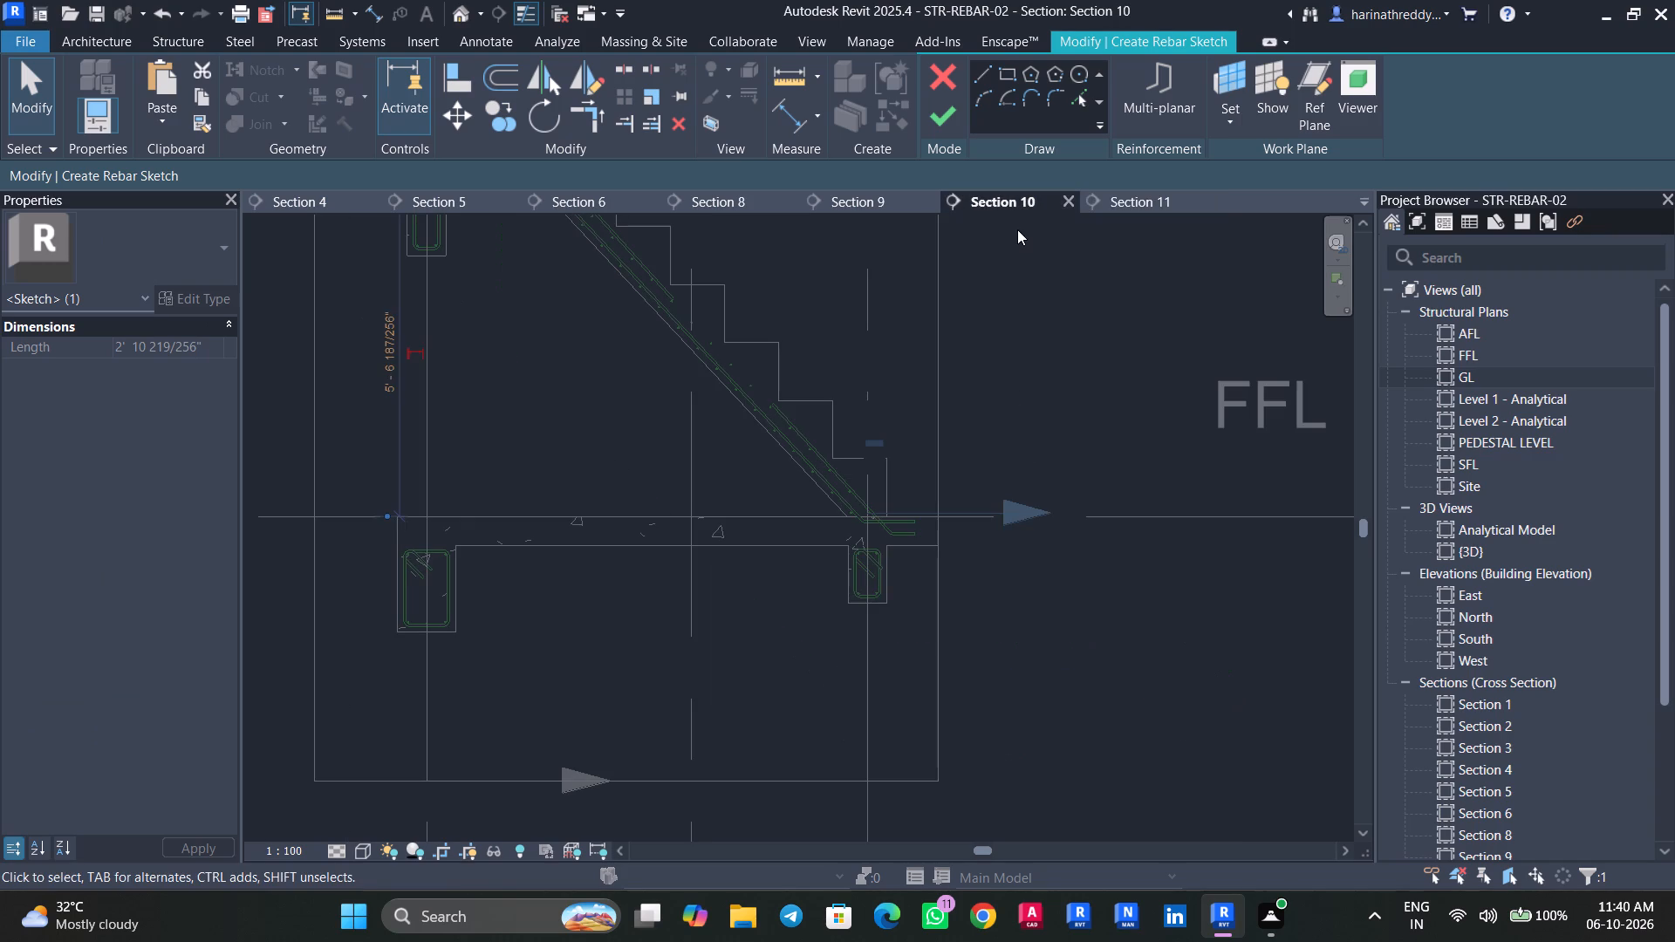
pyautogui.moveTo(981, 431); pyautogui.dragTo(1056, 662, button='middle')
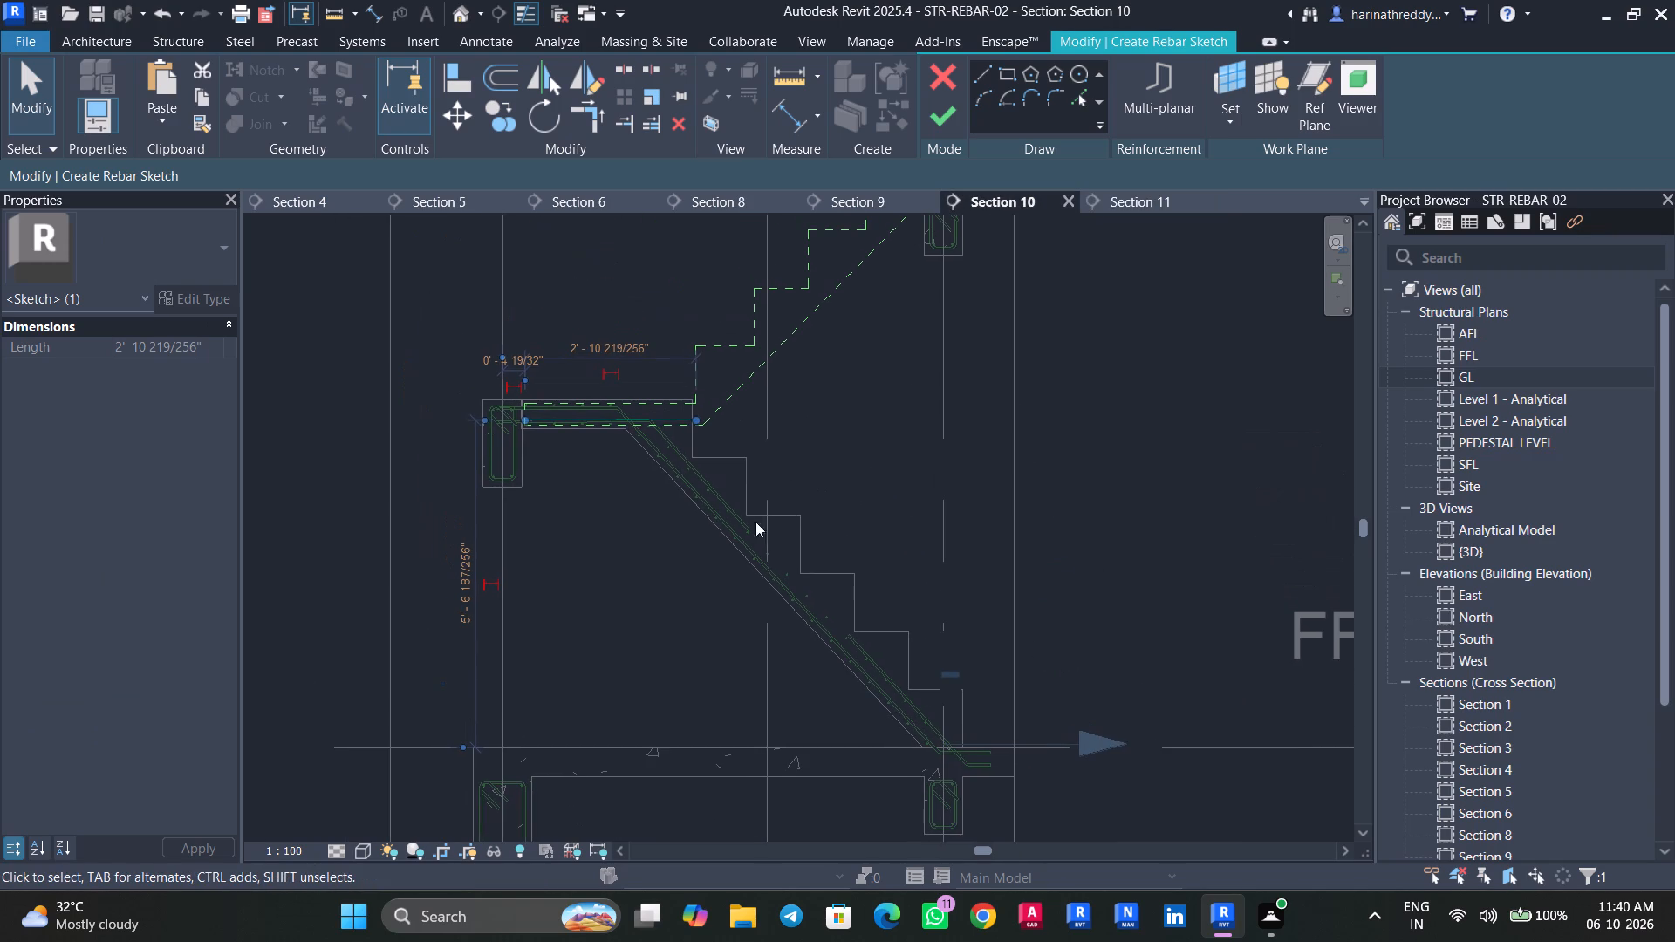
pyautogui.click(1146, 201)
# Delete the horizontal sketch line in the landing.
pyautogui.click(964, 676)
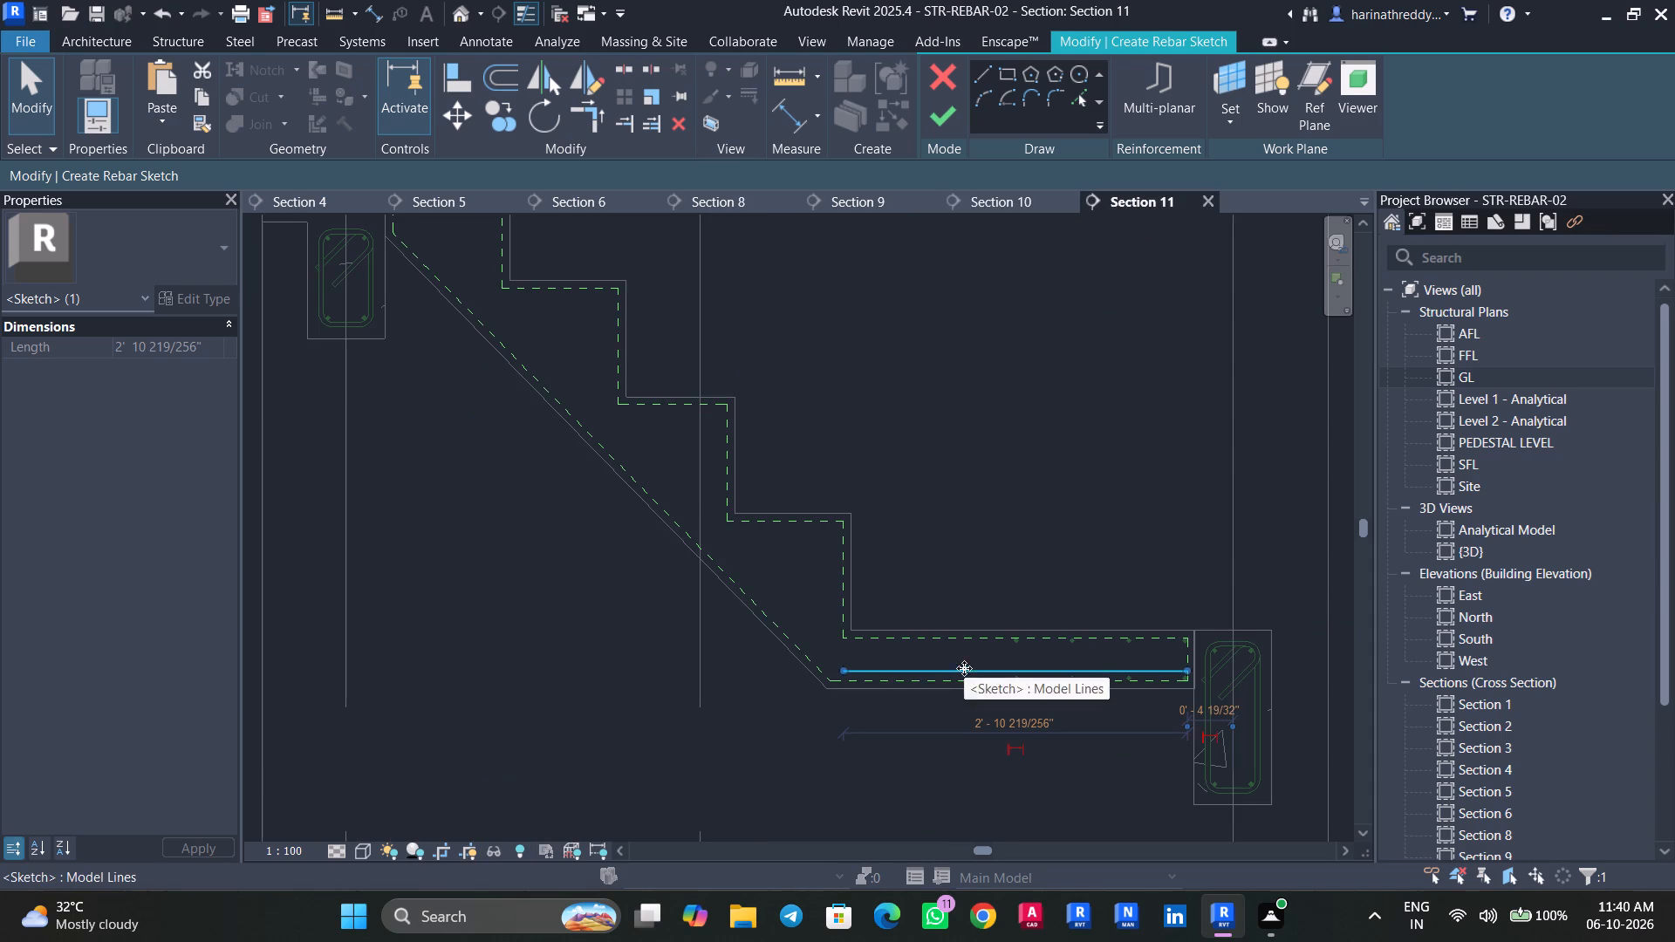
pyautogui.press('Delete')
# Sketch a horizontal bar segment about 11 1/2" long from the upper floor slab's top bar into the top step.
pyautogui.scroll(-5, 681, 624)
pyautogui.scroll(1, 663, 617)
pyautogui.moveTo(669, 622); pyautogui.dragTo(834, 667, button='middle')
pyautogui.doubleClick(987, 58)
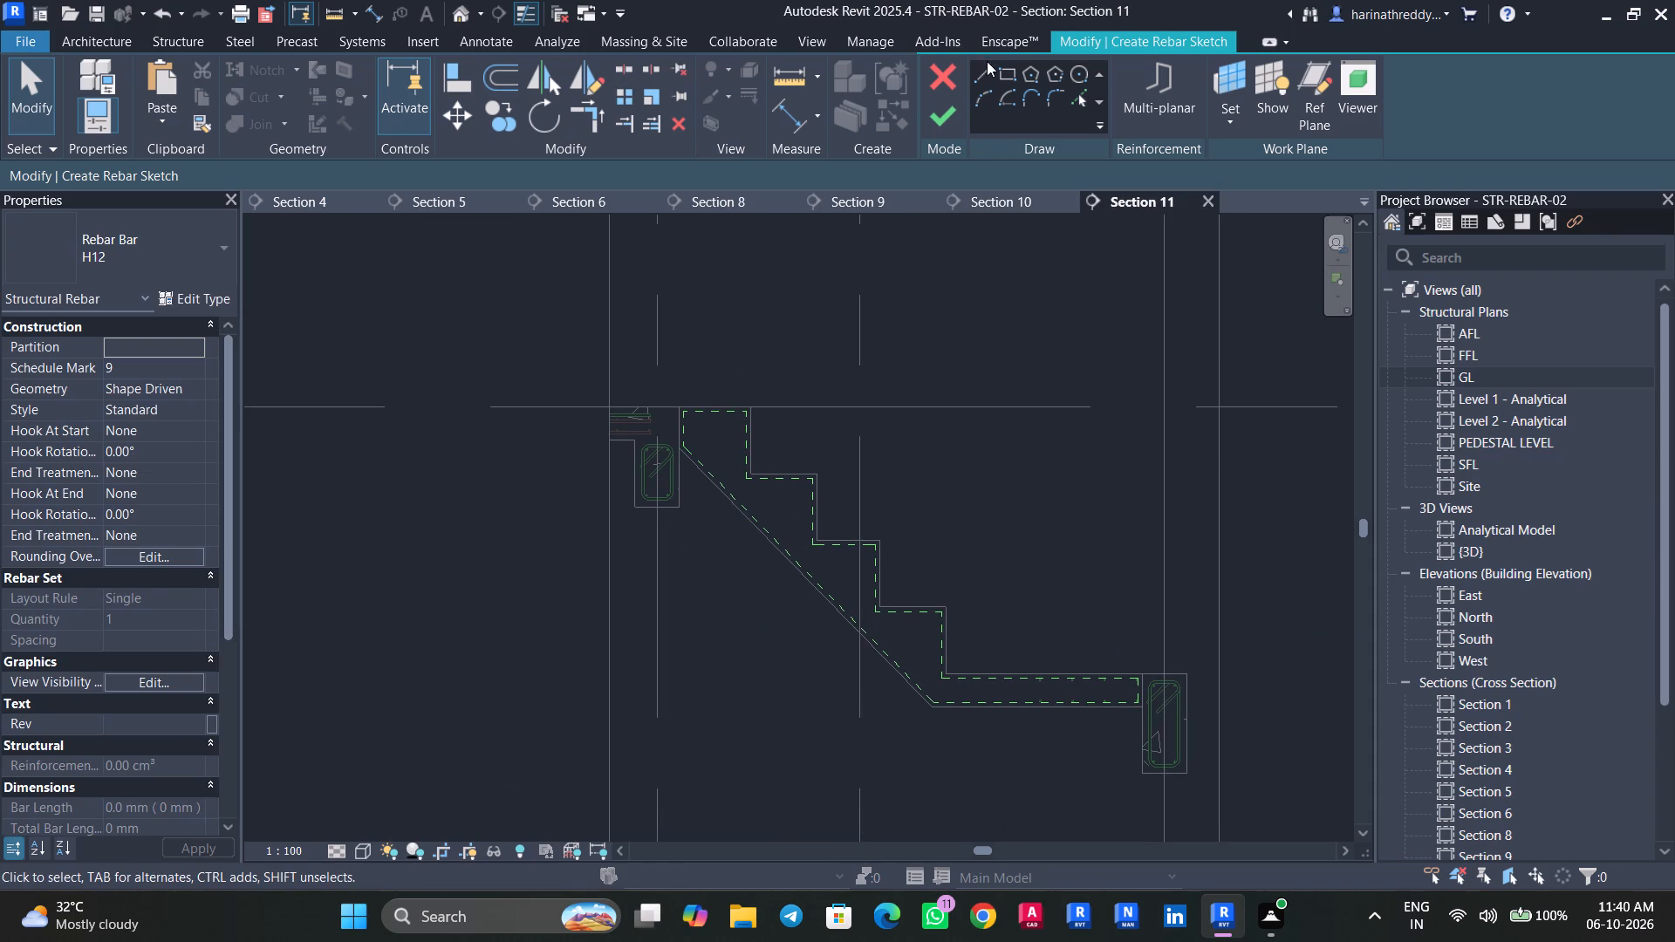
pyautogui.scroll(4, 641, 413)
pyautogui.click(990, 72)
pyautogui.scroll(4, 619, 384)
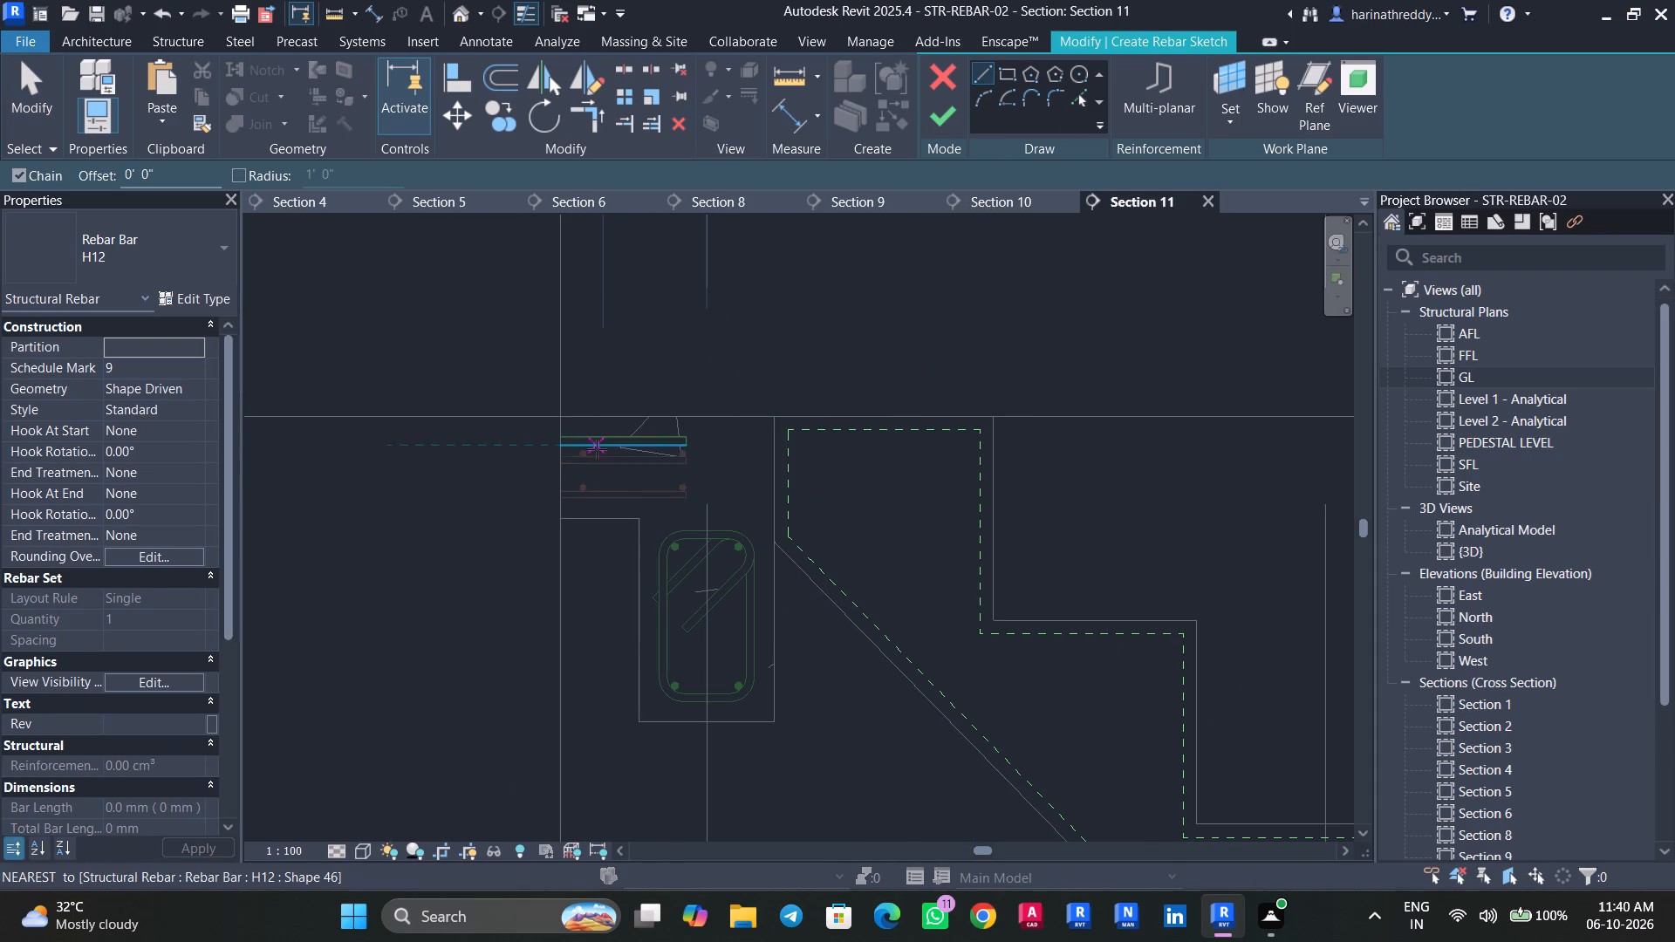
pyautogui.scroll(1, 597, 449)
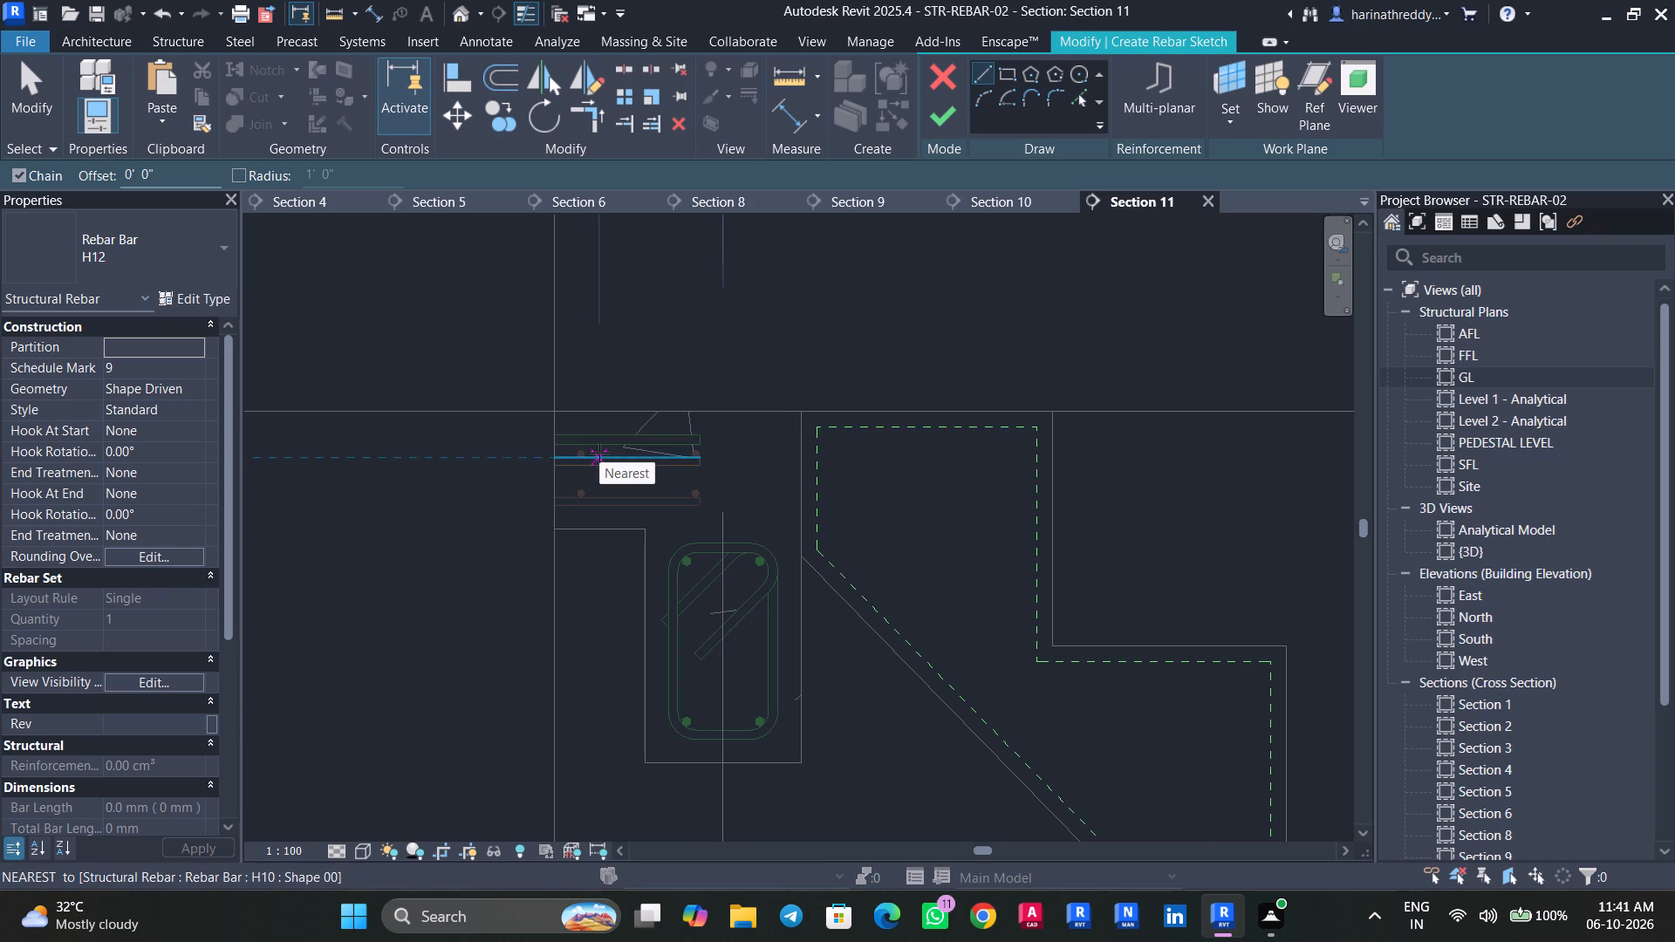
pyautogui.click(709, 439)
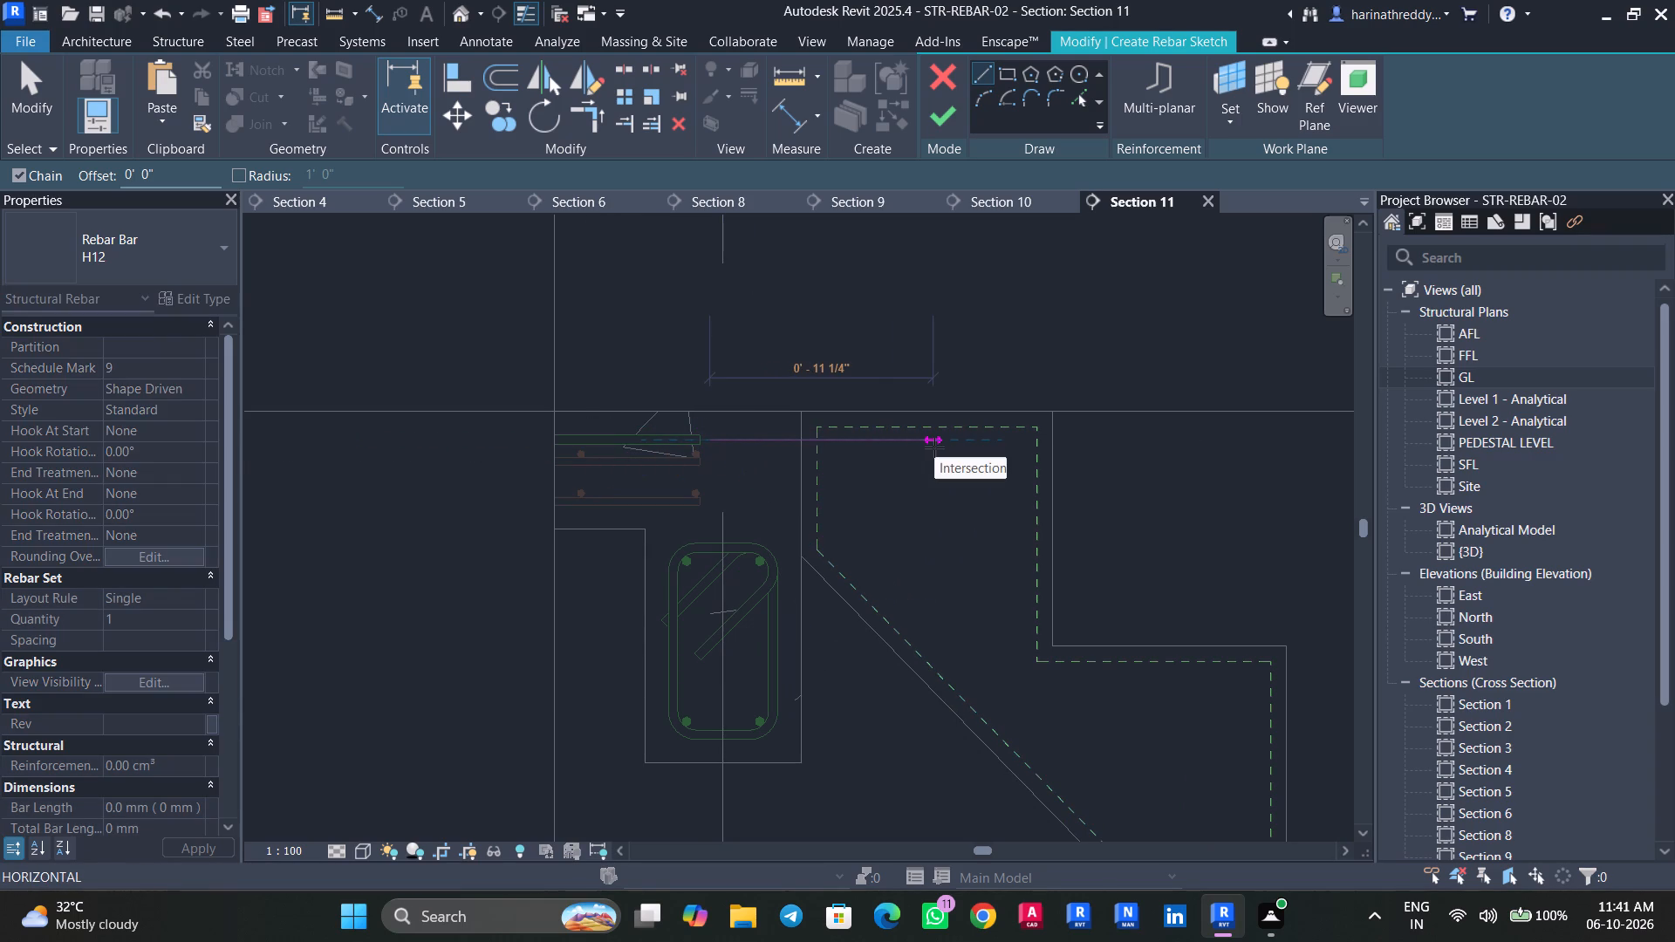
pyautogui.click(938, 447)
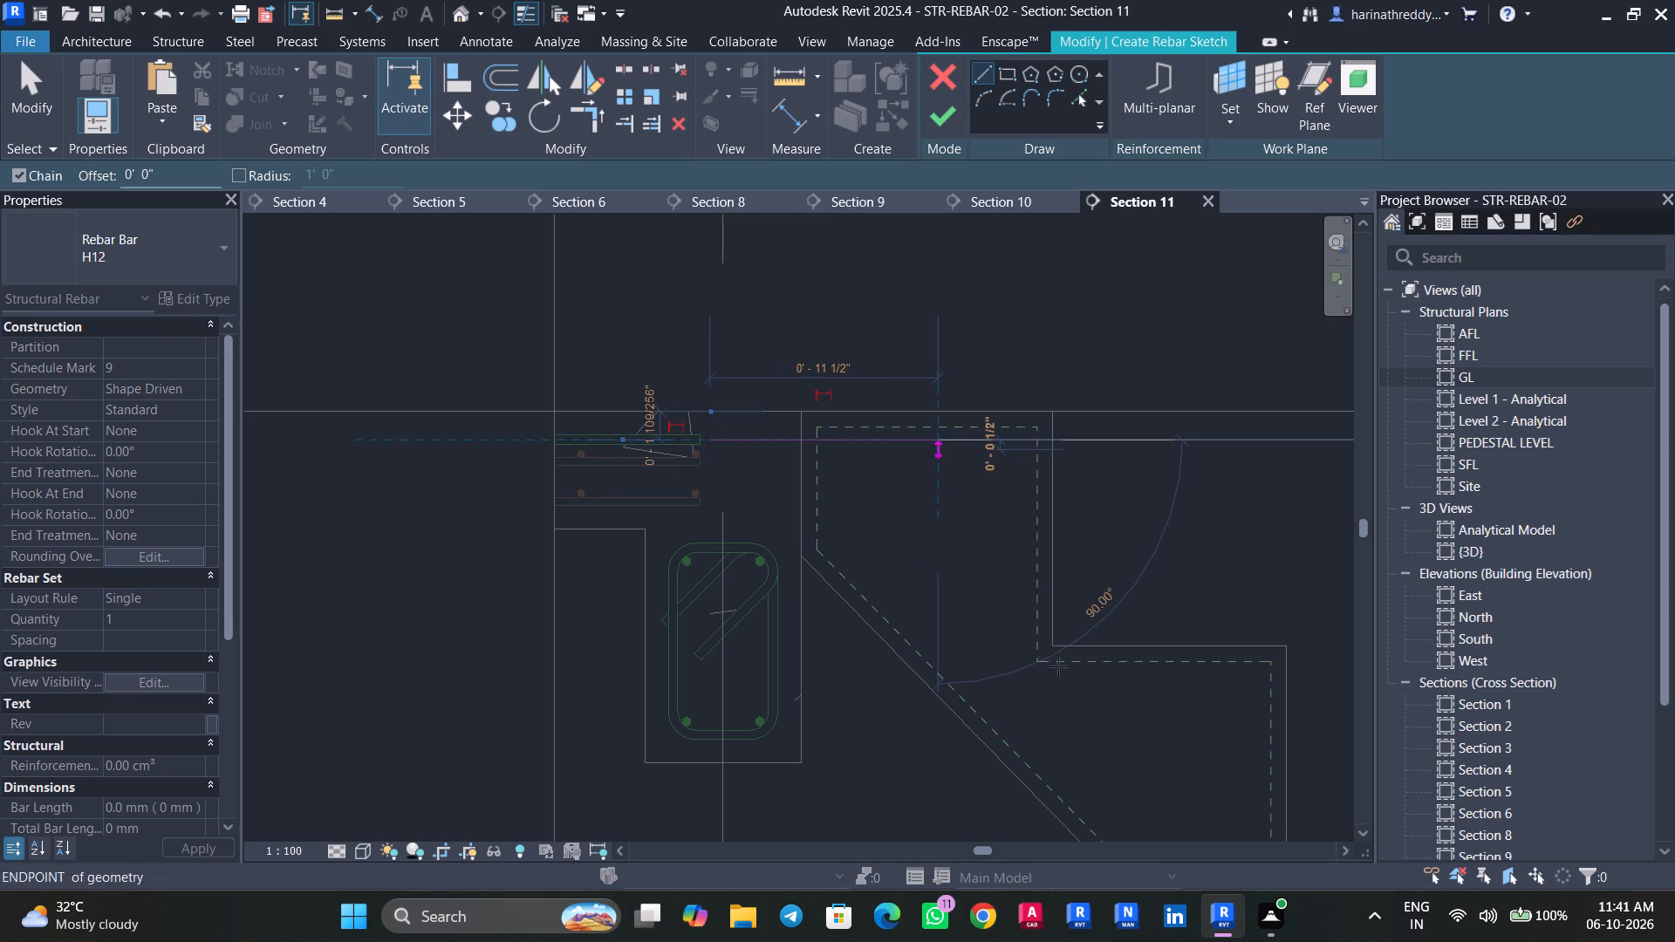
pyautogui.moveTo(1118, 740); pyautogui.dragTo(531, 316, button='middle')
pyautogui.press('Escape')
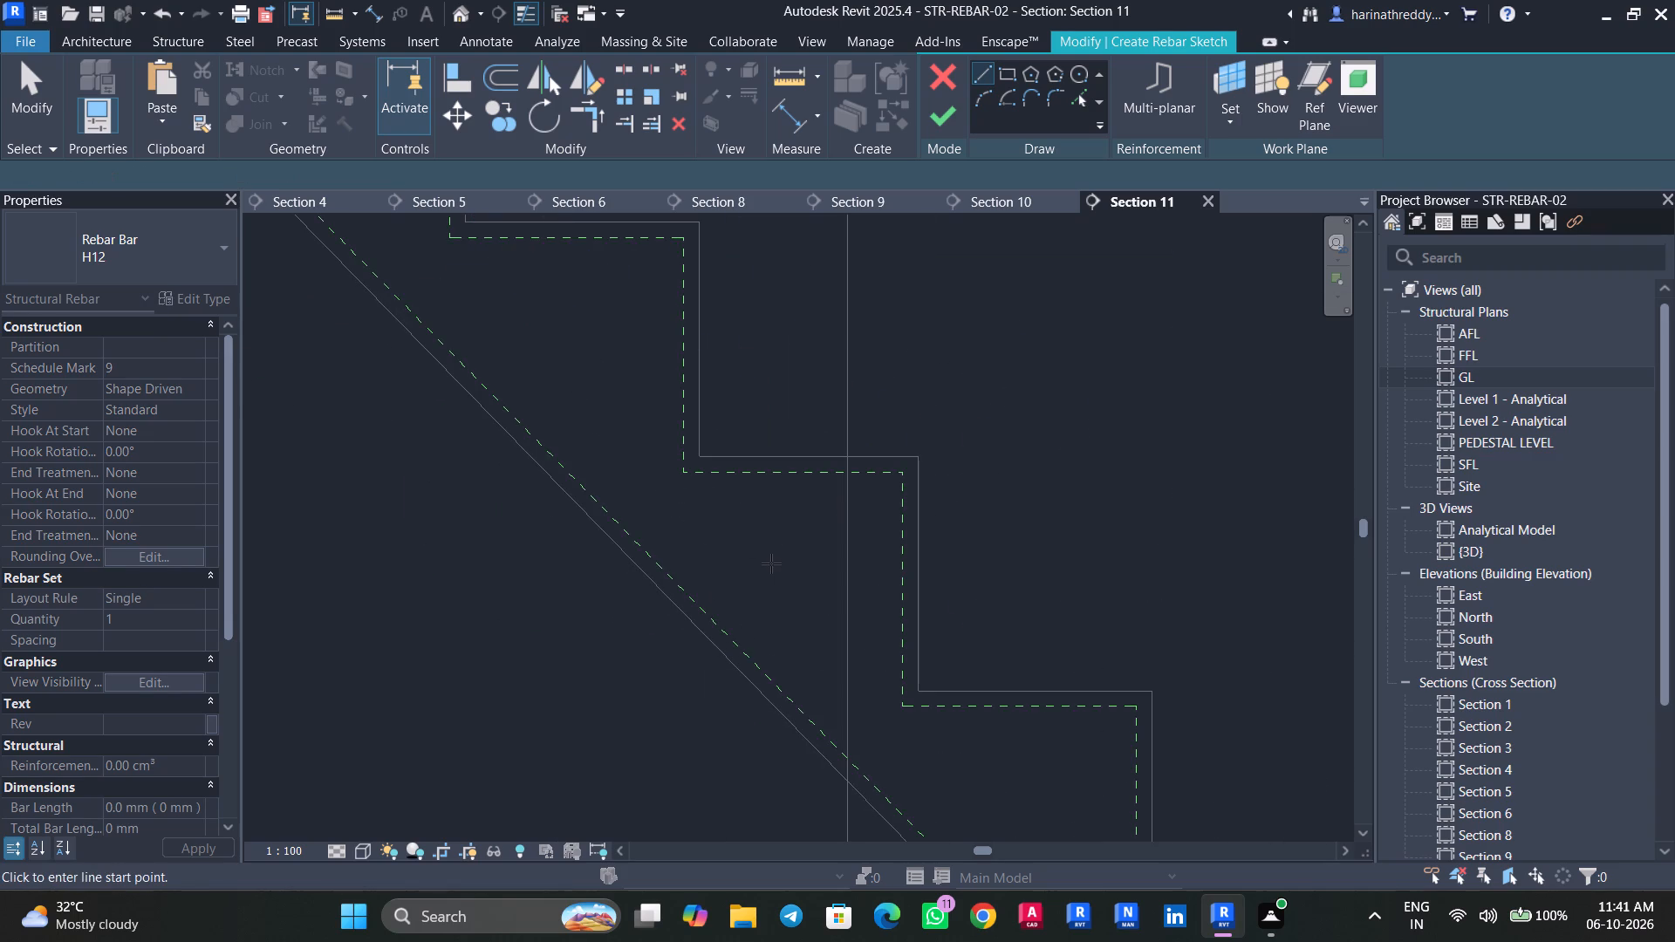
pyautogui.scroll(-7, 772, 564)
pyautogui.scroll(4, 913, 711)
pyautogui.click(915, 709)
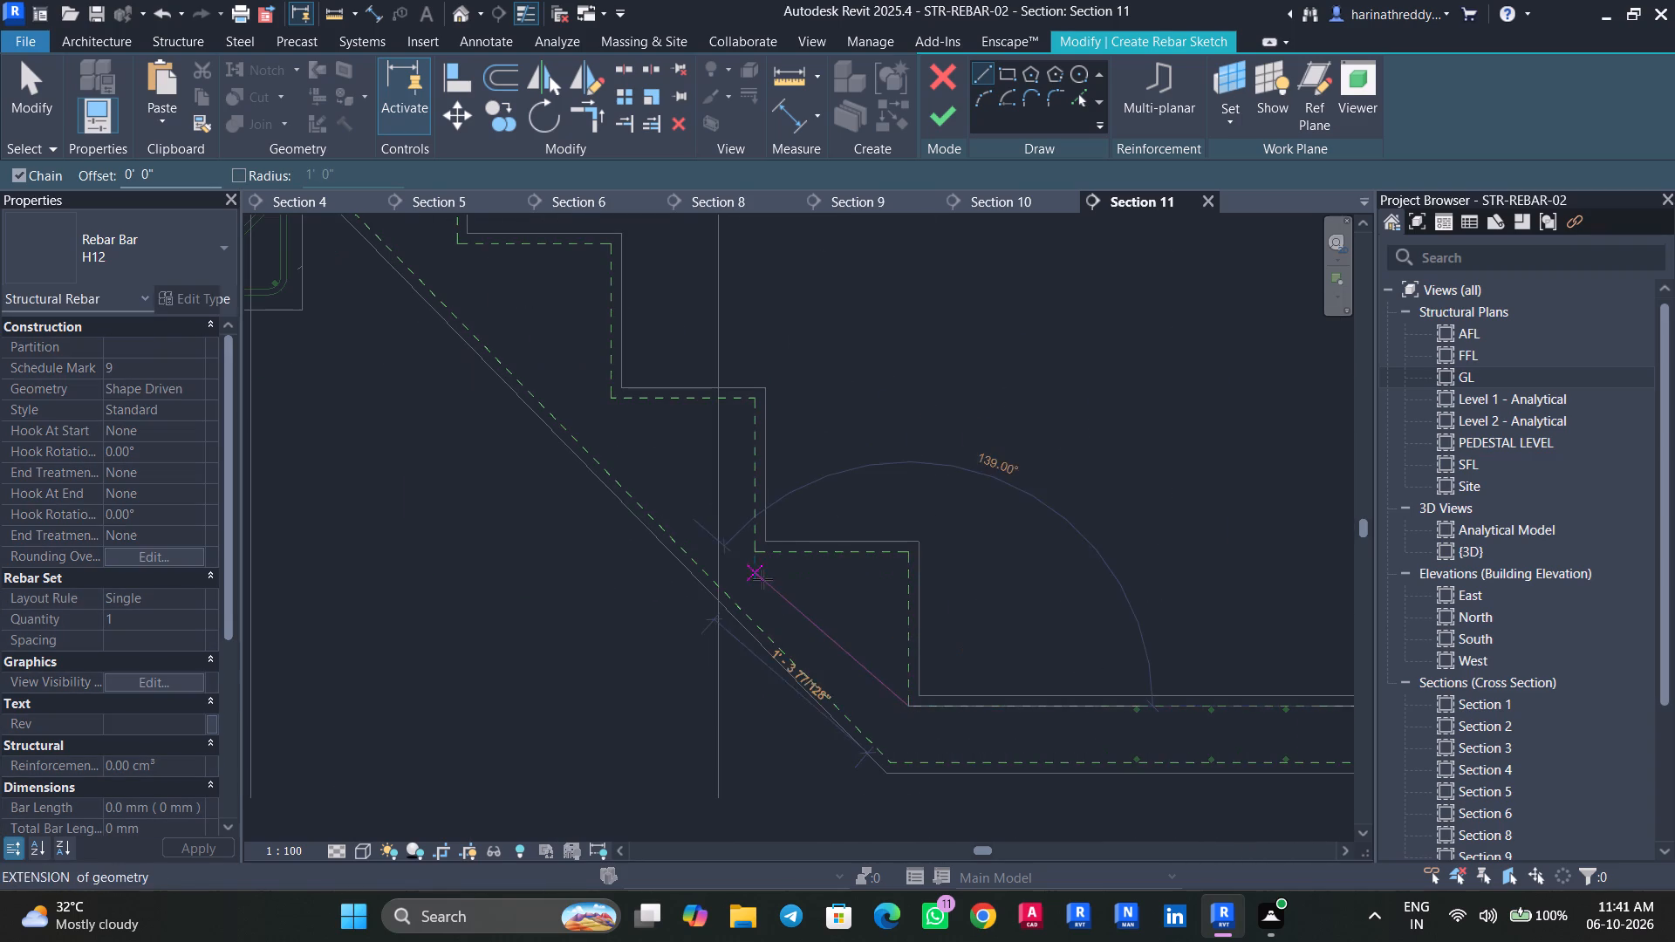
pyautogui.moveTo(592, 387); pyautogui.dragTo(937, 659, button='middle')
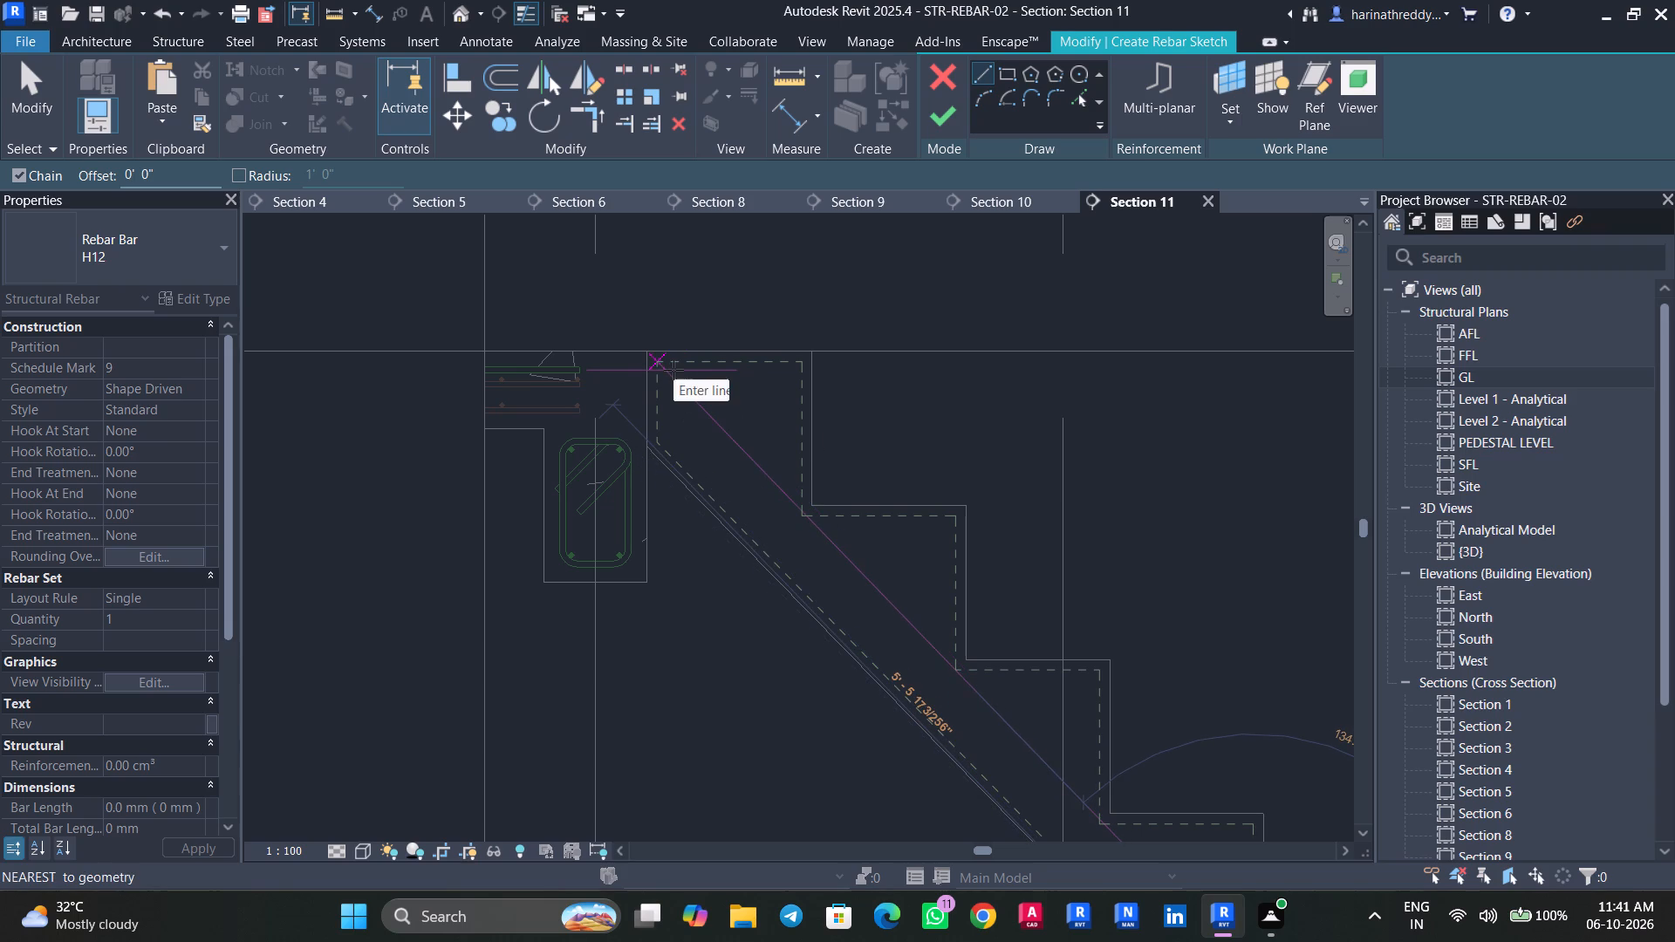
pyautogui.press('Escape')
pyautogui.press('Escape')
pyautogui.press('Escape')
# Shorten the horizontal sketch segment at the upper floor slab to about 6", ending just inside the top step.
pyautogui.click(685, 374)
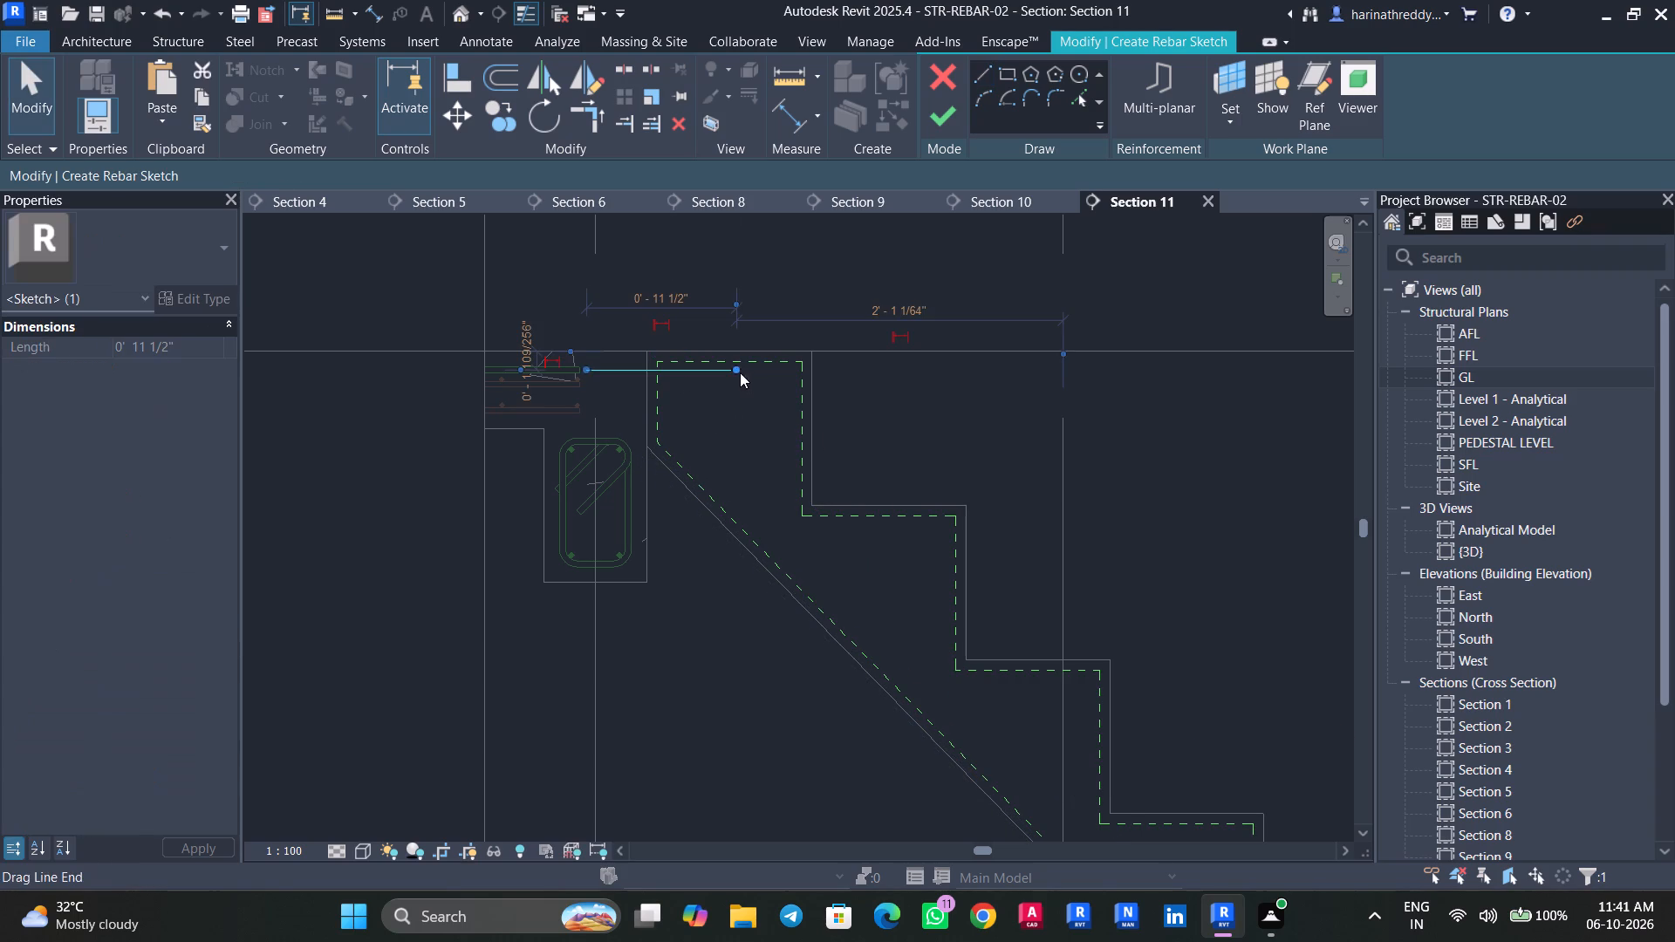
pyautogui.moveTo(735, 367); pyautogui.dragTo(662, 365)
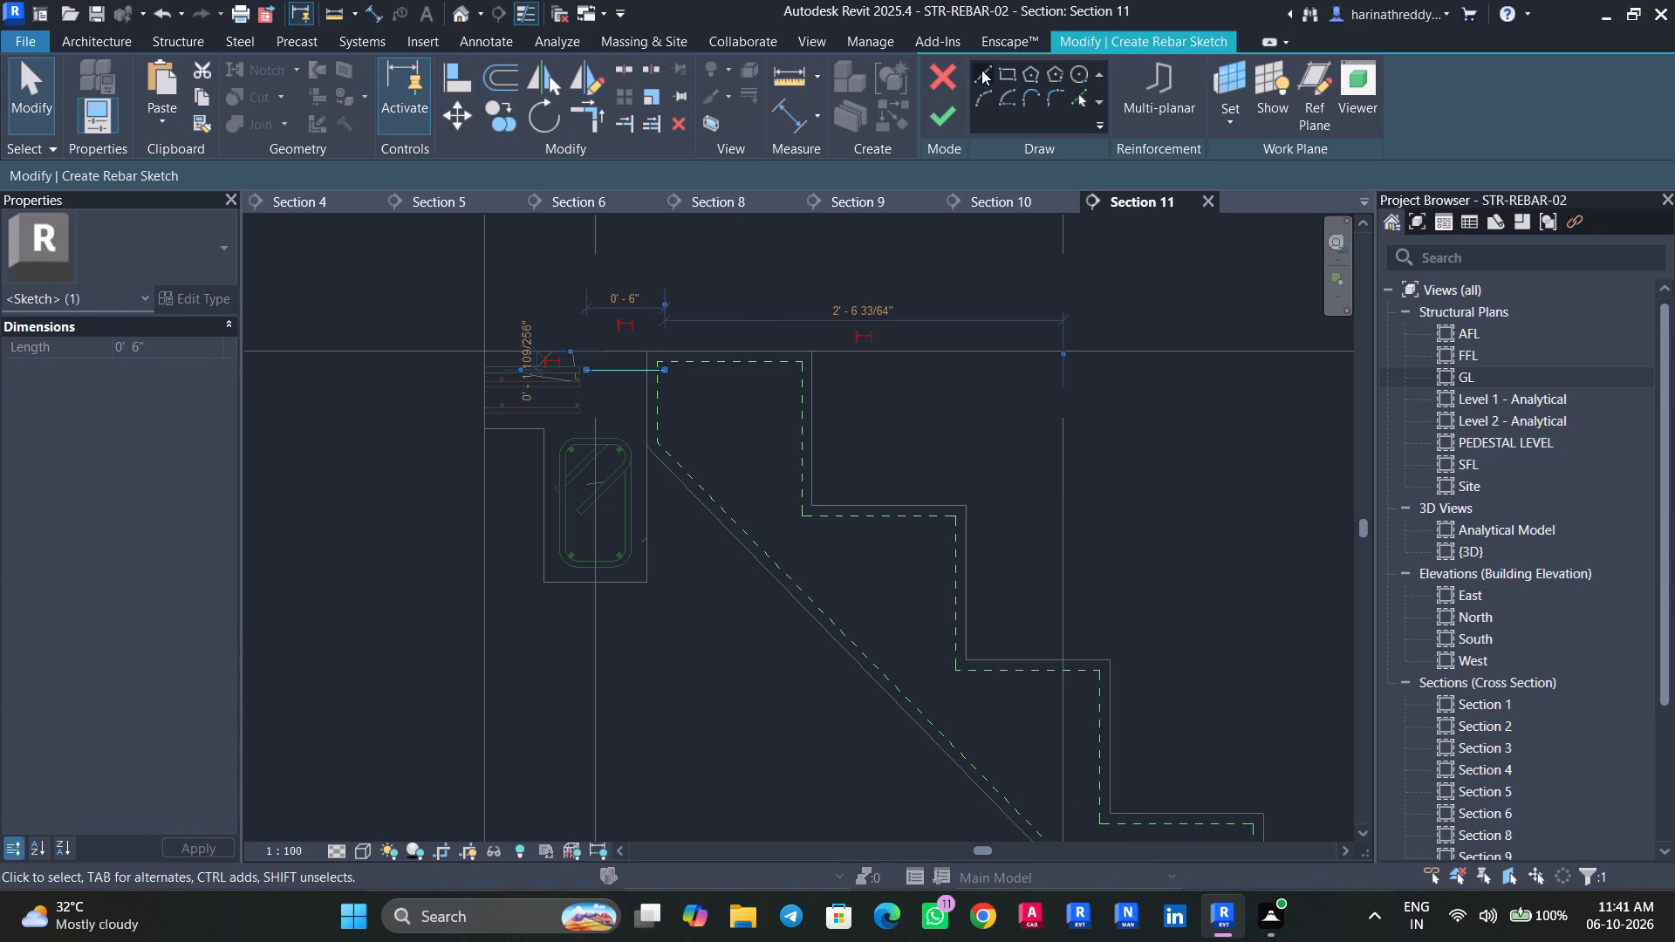
# Sketch an inclined bar segment about 5' 10" long at 45° from the top segment's end down the flight into the landing.
pyautogui.click(981, 70)
pyautogui.click(666, 367)
pyautogui.press('Escape')
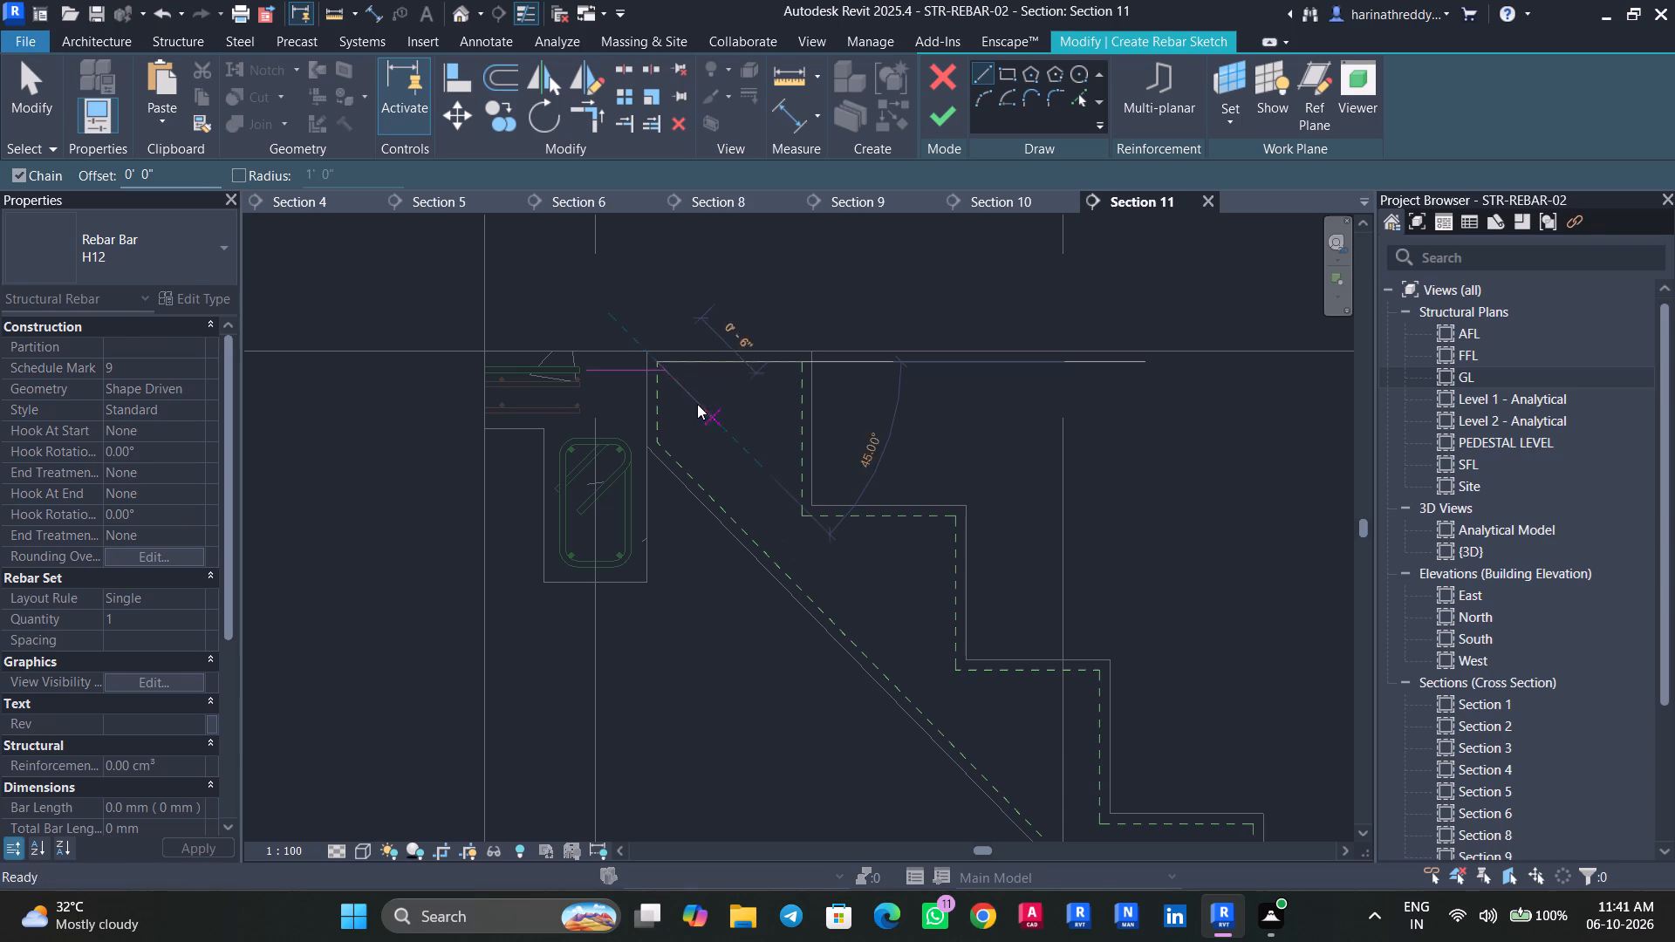
pyautogui.scroll(6, 665, 376)
pyautogui.scroll(-1, 667, 375)
pyautogui.scroll(1, 667, 375)
pyautogui.scroll(-1, 667, 375)
pyautogui.click(665, 363)
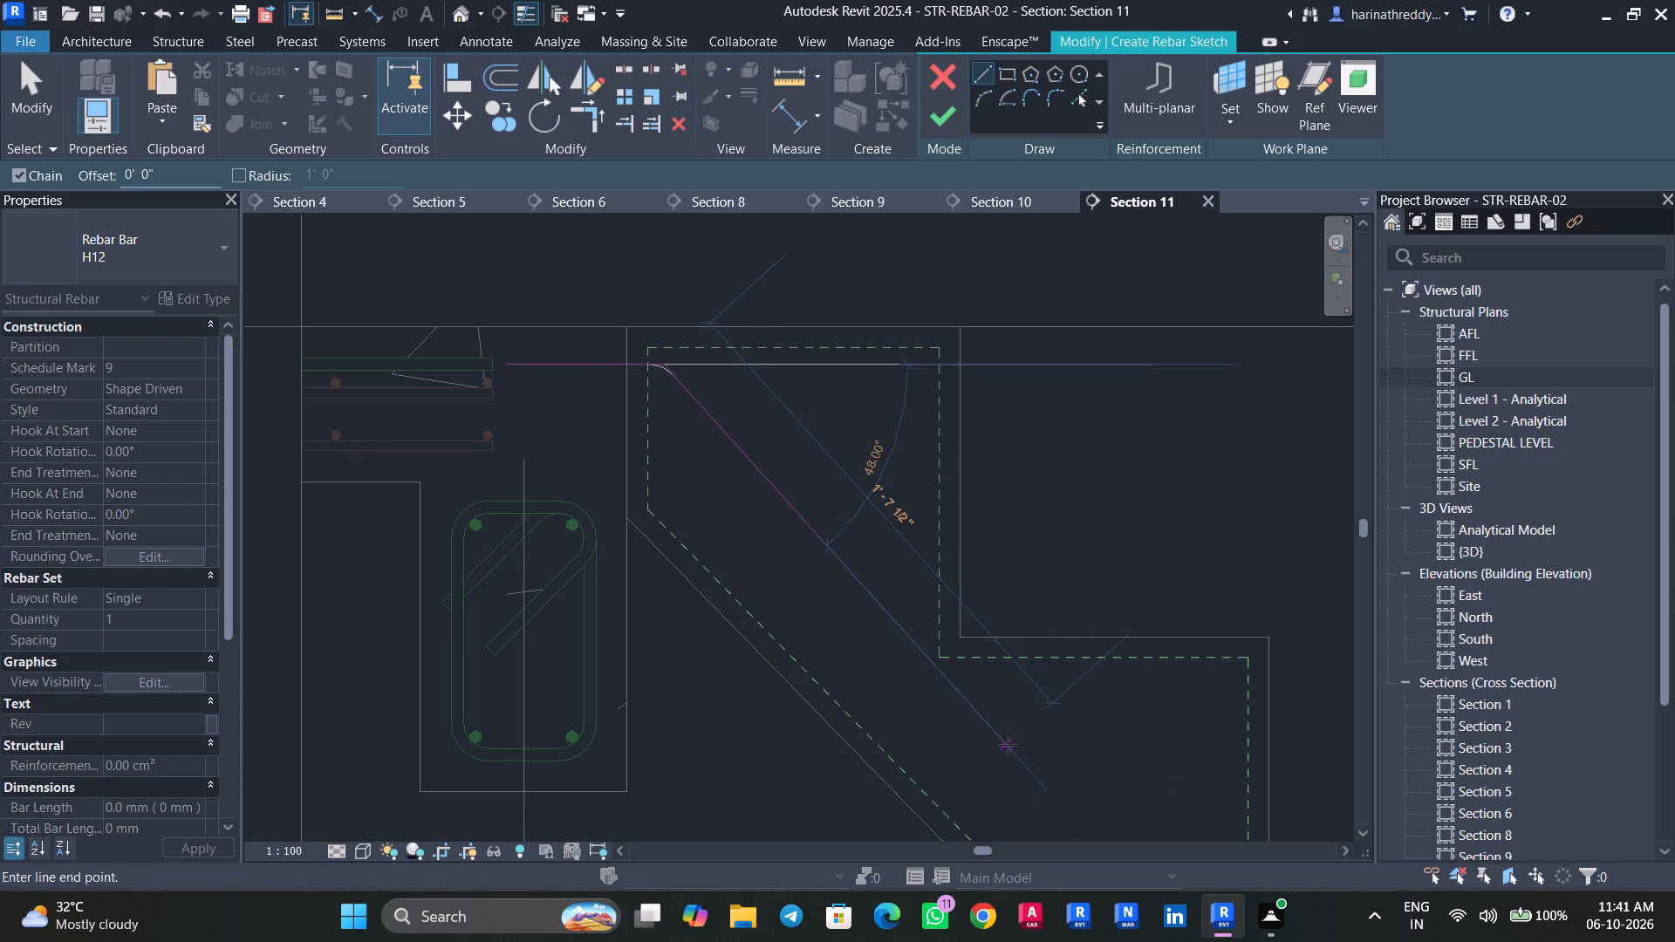
pyautogui.moveTo(1014, 749); pyautogui.dragTo(686, 429, button='middle')
pyautogui.moveTo(953, 728); pyautogui.dragTo(575, 448, button='middle')
pyautogui.scroll(-1, 764, 575)
pyautogui.scroll(1, 764, 575)
pyautogui.scroll(-6, 764, 575)
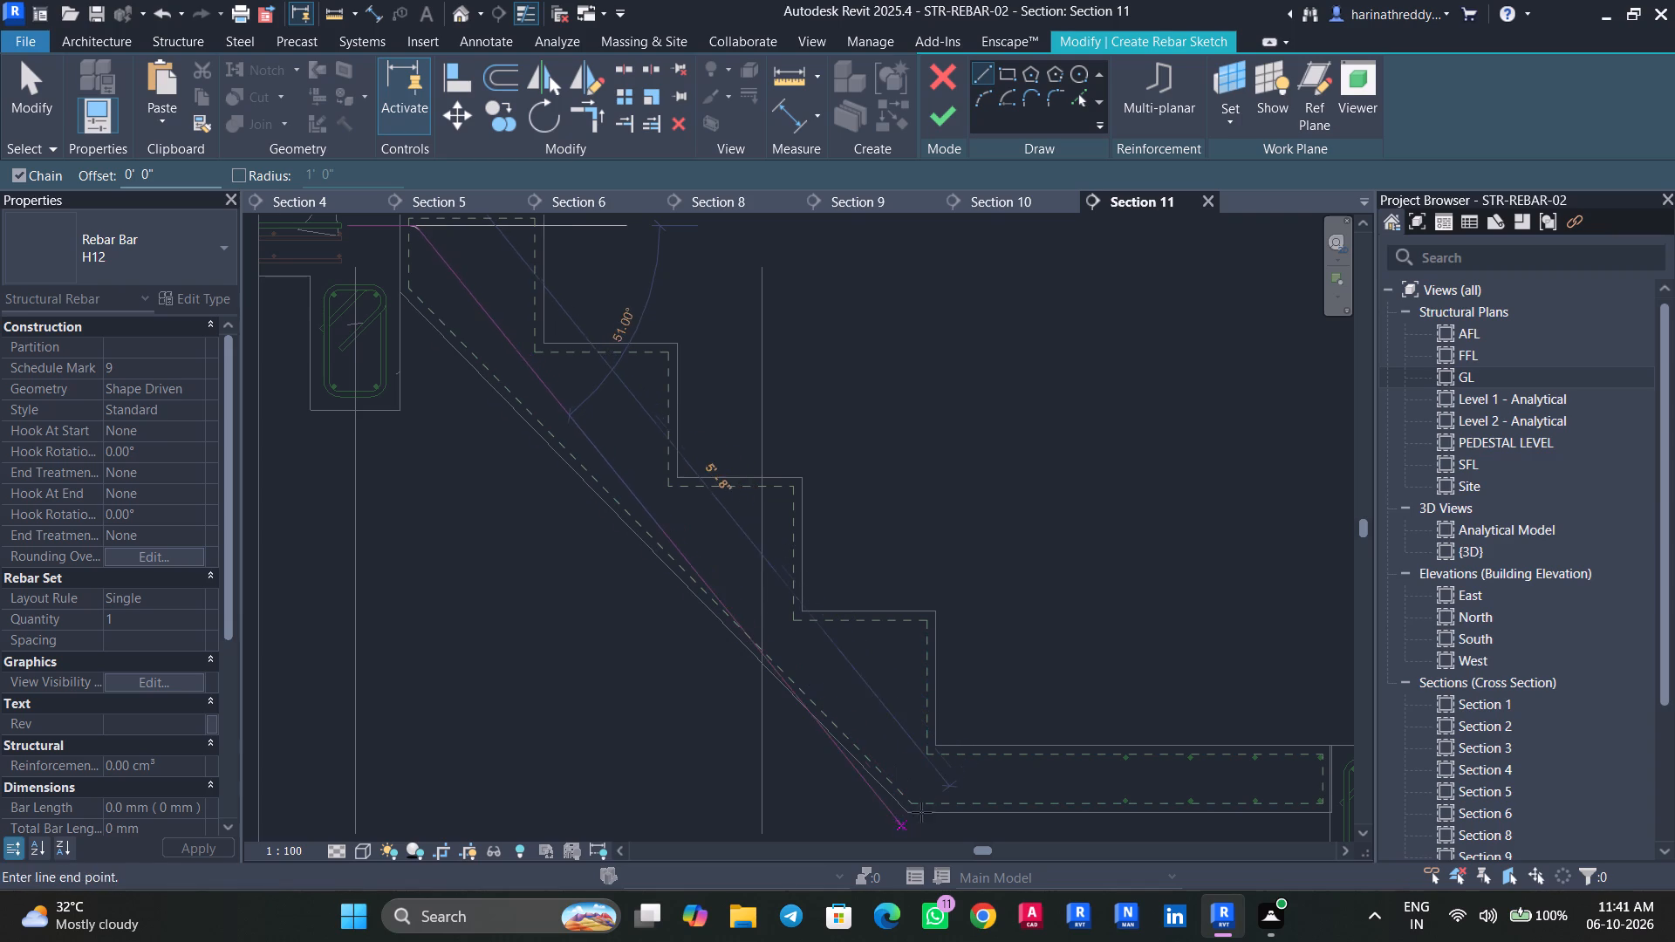
pyautogui.click(983, 788)
# Sketch a horizontal bar segment about 3' 0 5/8" long from the inclined segment's lower end through the landing into the beam.
pyautogui.moveTo(1234, 802); pyautogui.dragTo(1032, 774, button='middle')
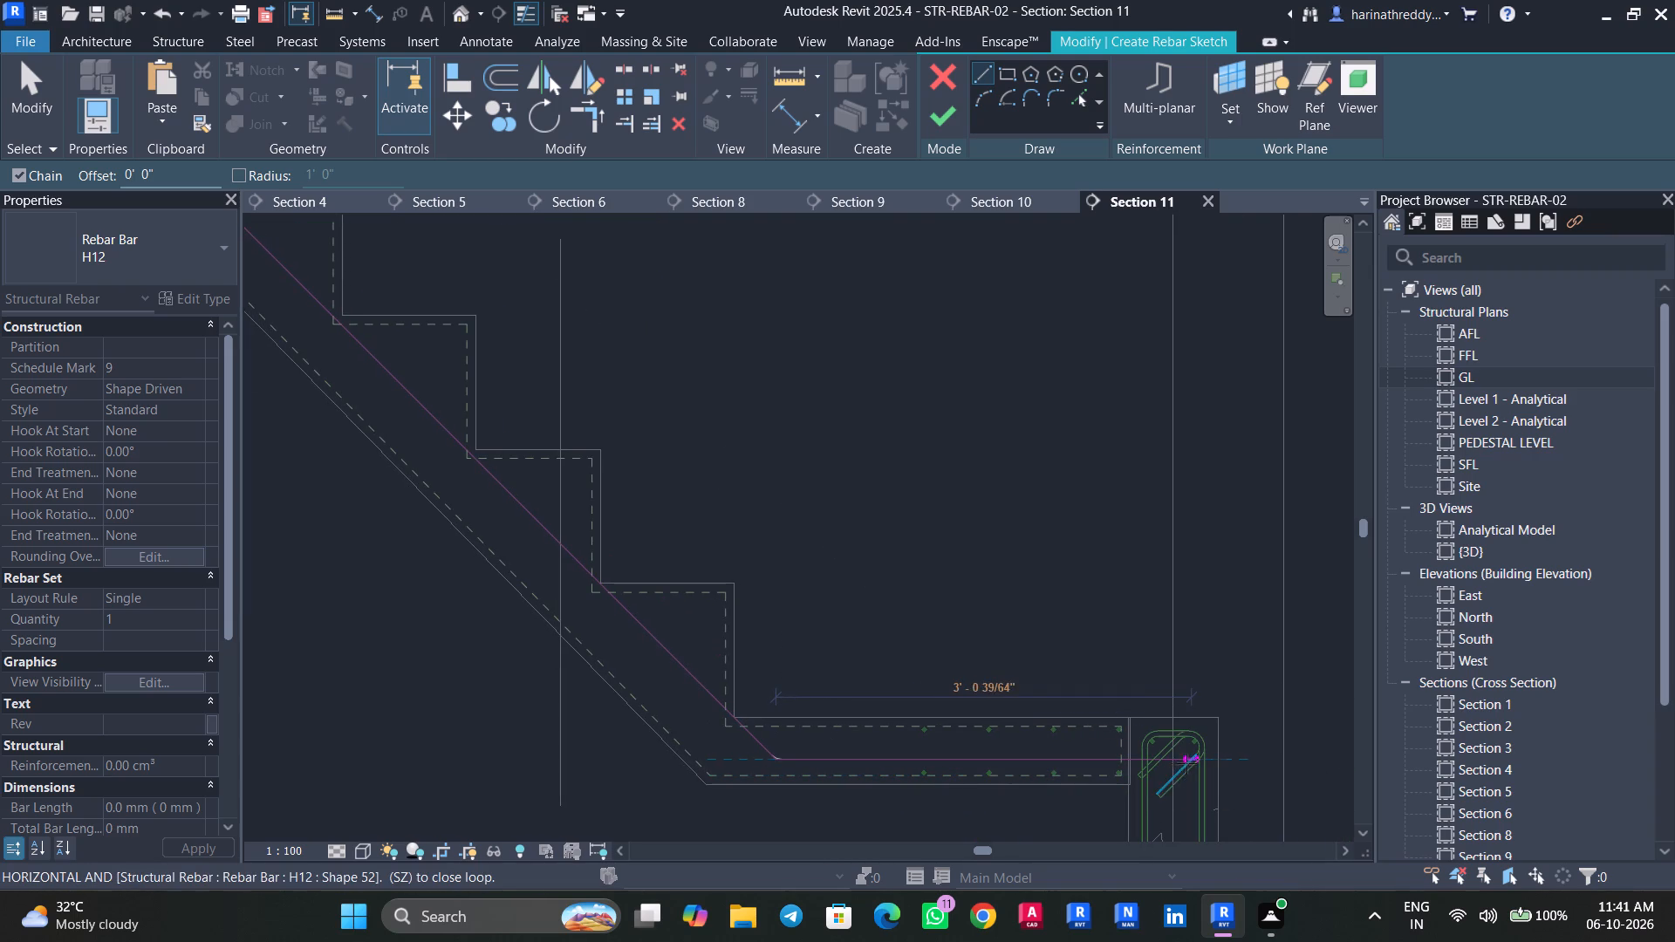
pyautogui.click(1191, 760)
pyautogui.press('Escape')
pyautogui.press('Escape')
pyautogui.press('Escape')
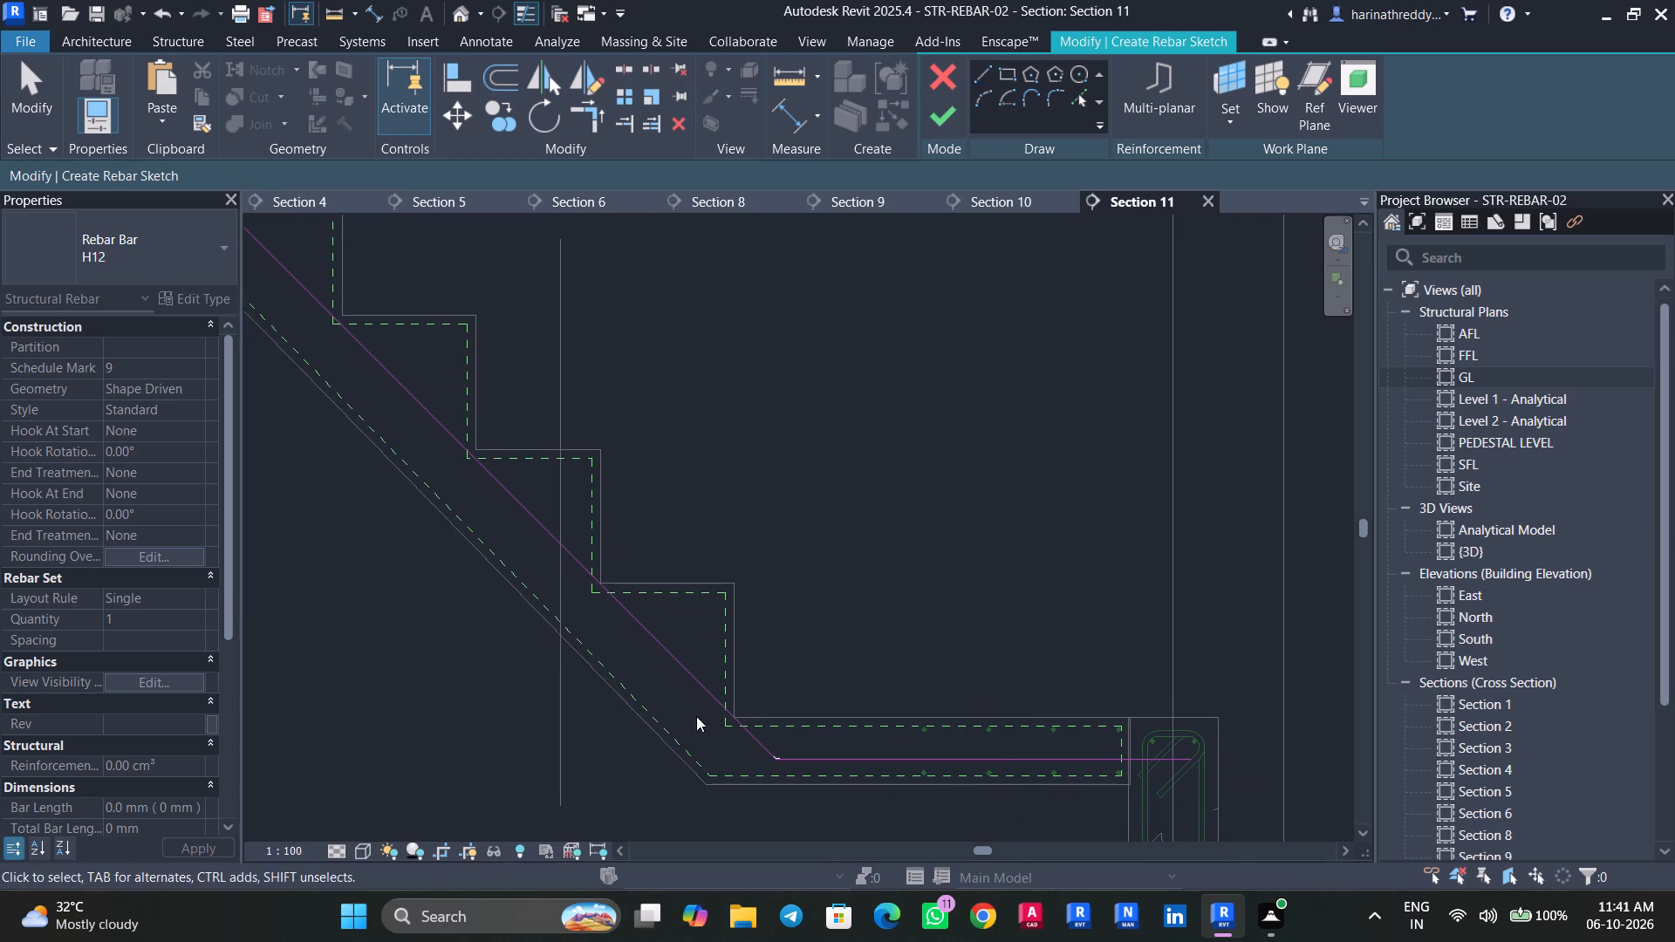
# Nudge the inclined sketch segment four increments horizontally toward the flight's sloping underside.
pyautogui.click(703, 678)
pyautogui.press('Left')
pyautogui.press('Left')
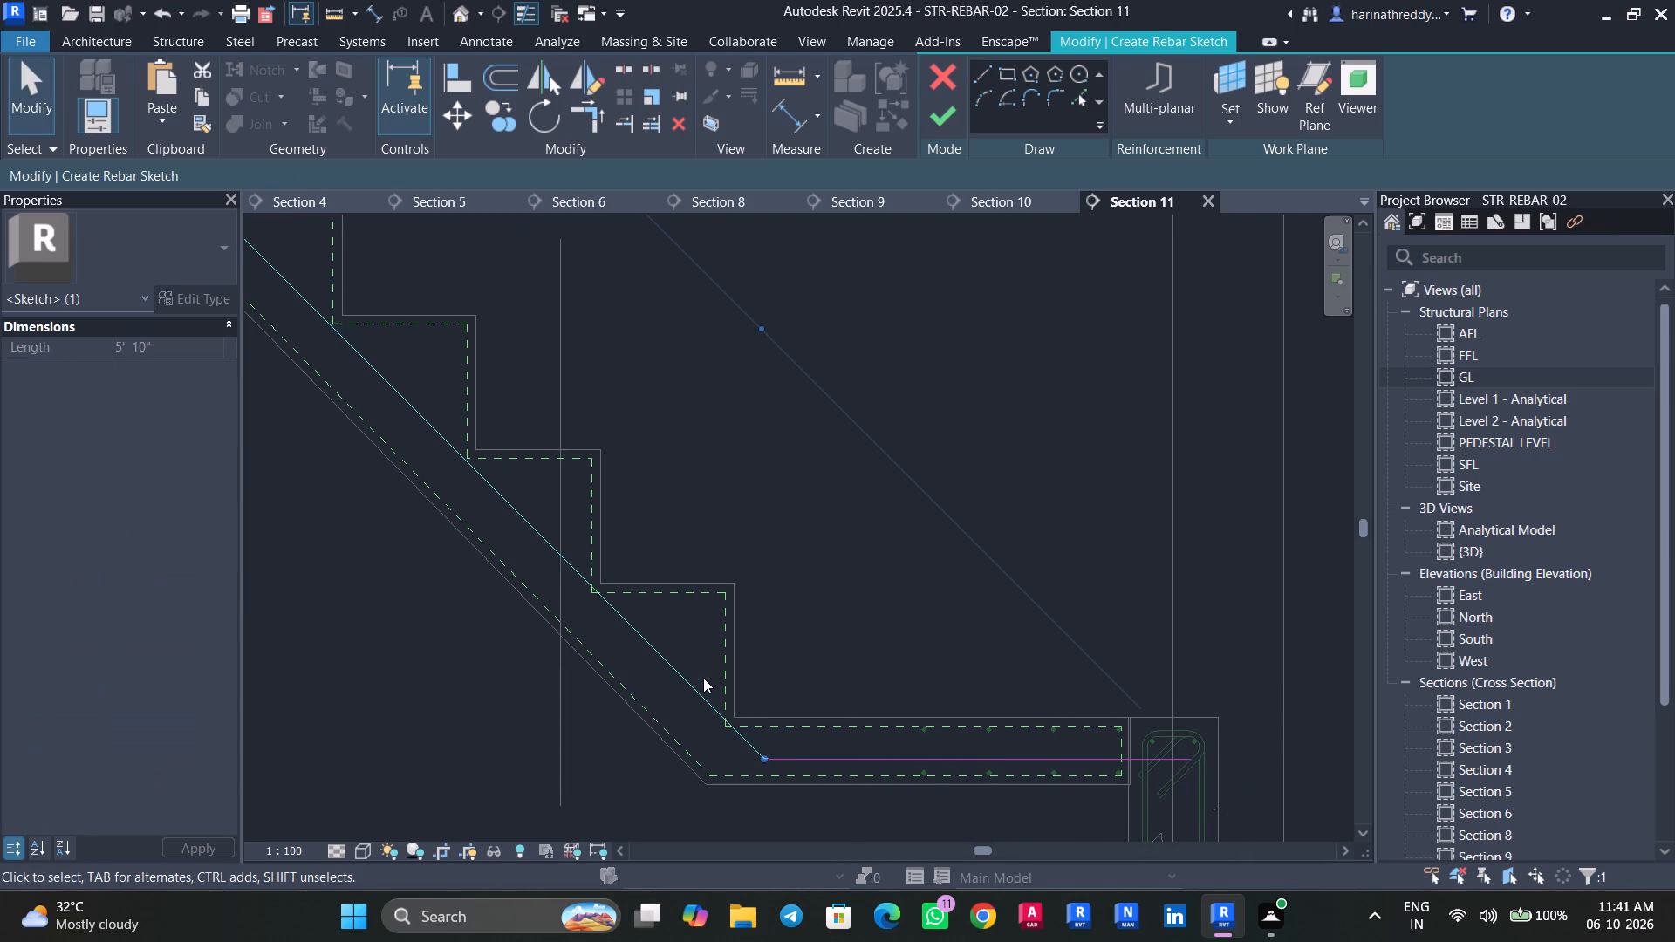
pyautogui.press('Left')
pyautogui.press('Left')
pyautogui.press('Escape')
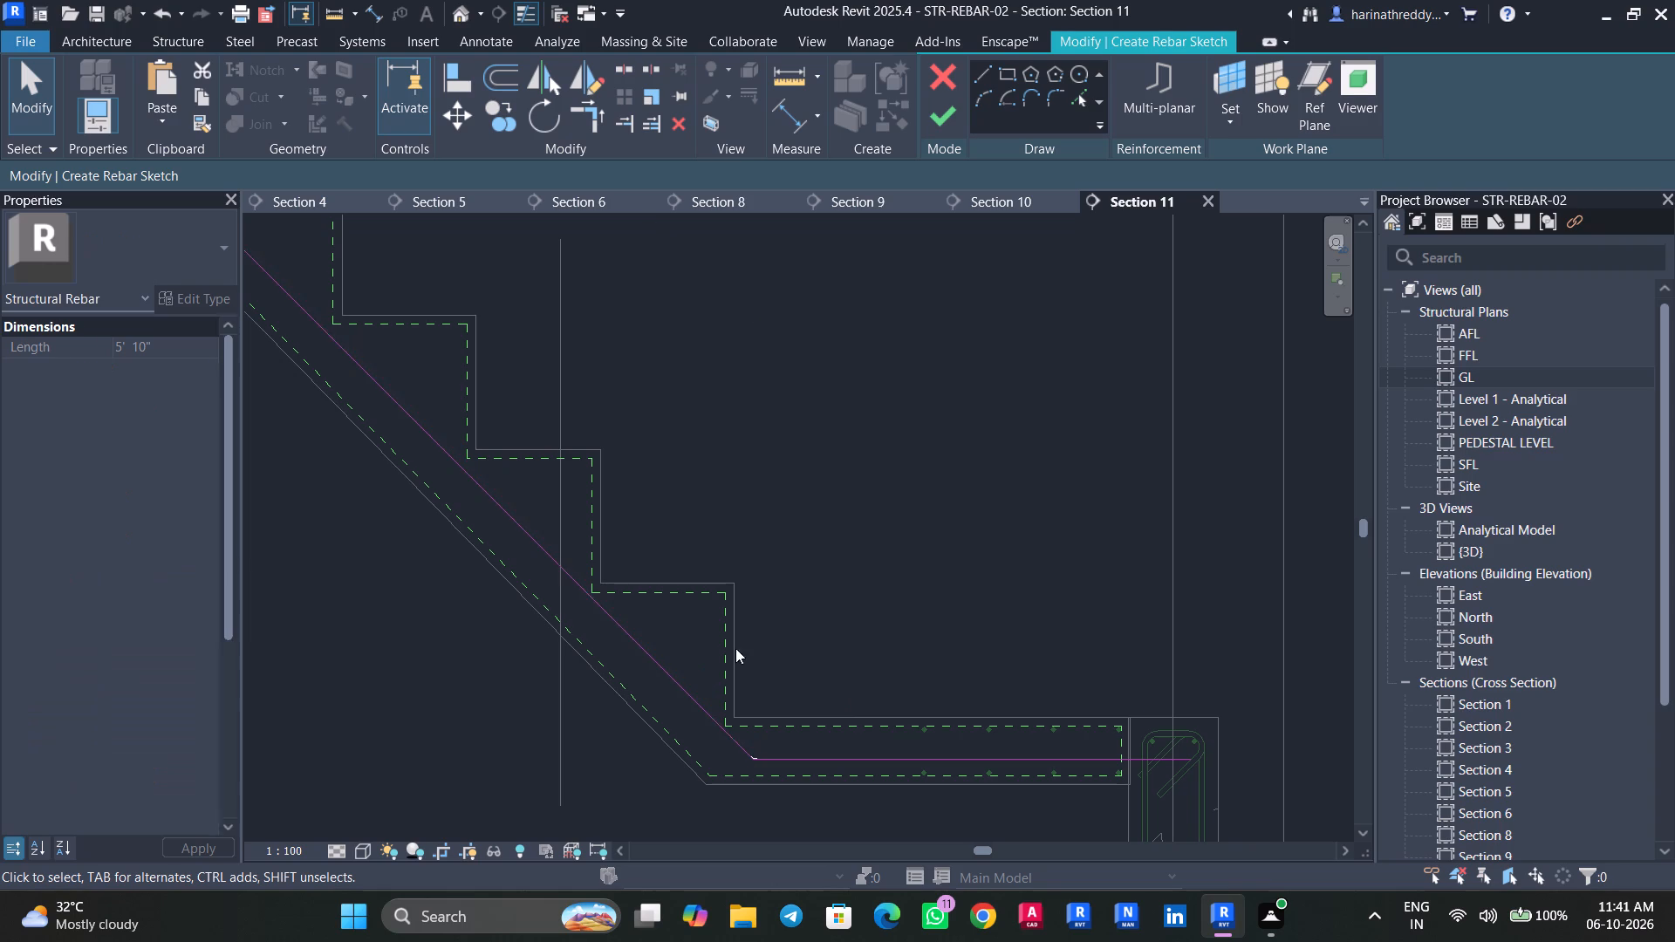
# Check the sketched bar's short top segment at the upper beam and finish the rebar sketch.
pyautogui.scroll(-3, 781, 597)
pyautogui.moveTo(791, 536); pyautogui.dragTo(867, 647, button='middle')
pyautogui.scroll(4, 506, 508)
pyautogui.click(406, 404)
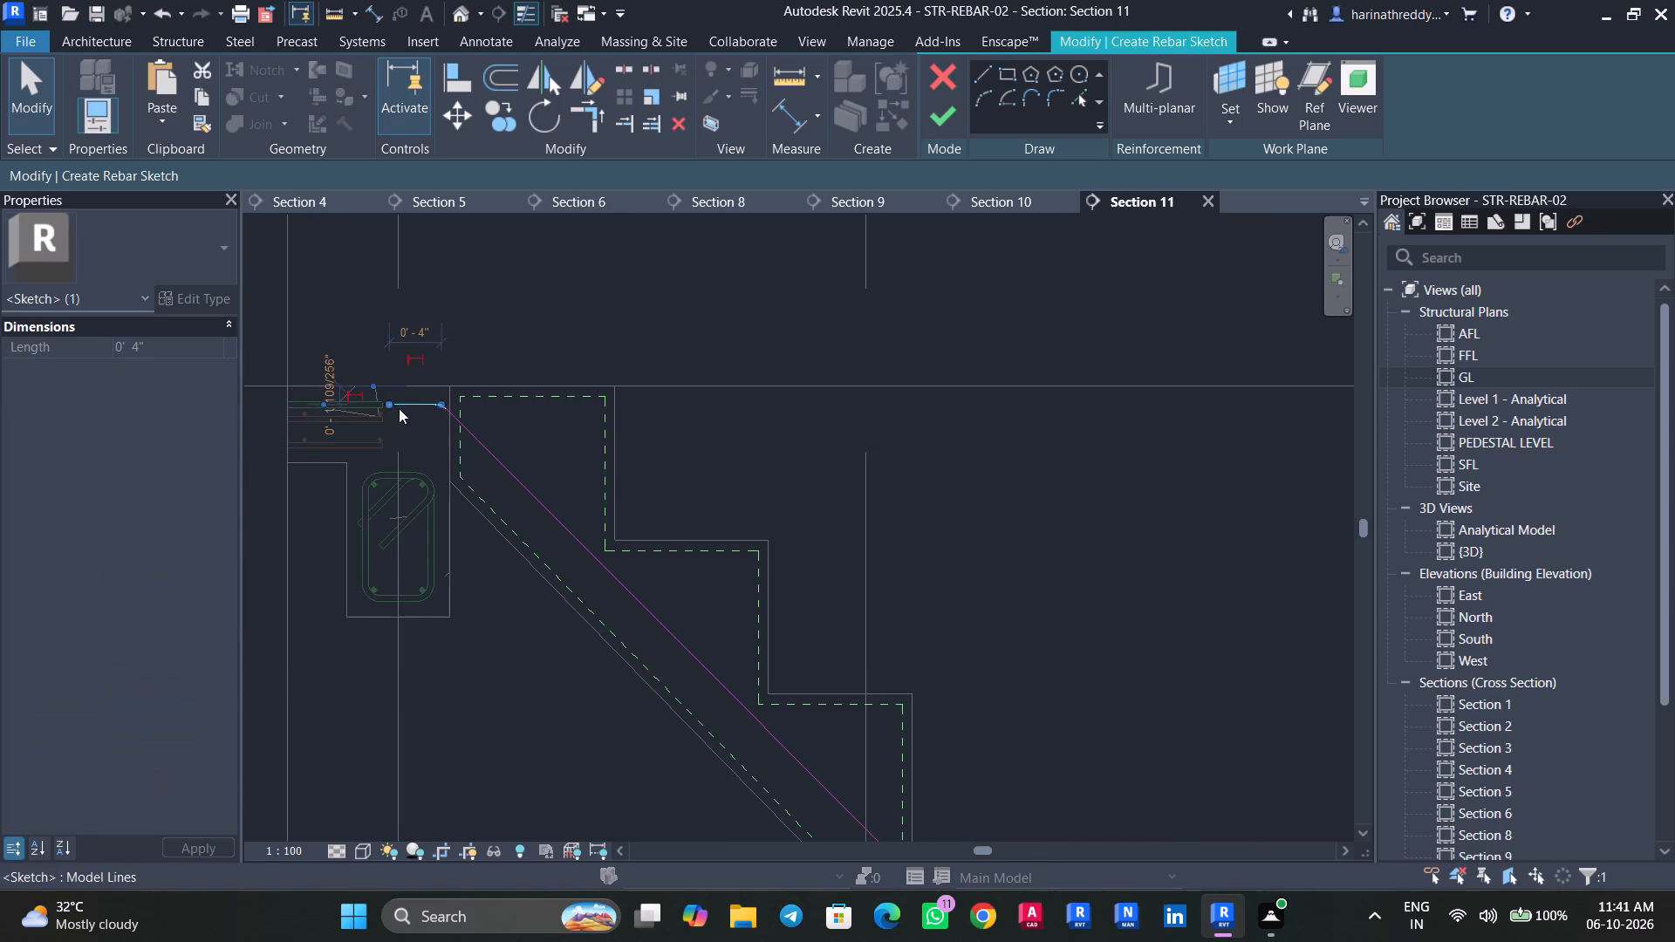
pyautogui.scroll(1, 399, 408)
pyautogui.moveTo(400, 412); pyautogui.dragTo(602, 545, button='middle')
pyautogui.scroll(4, 569, 518)
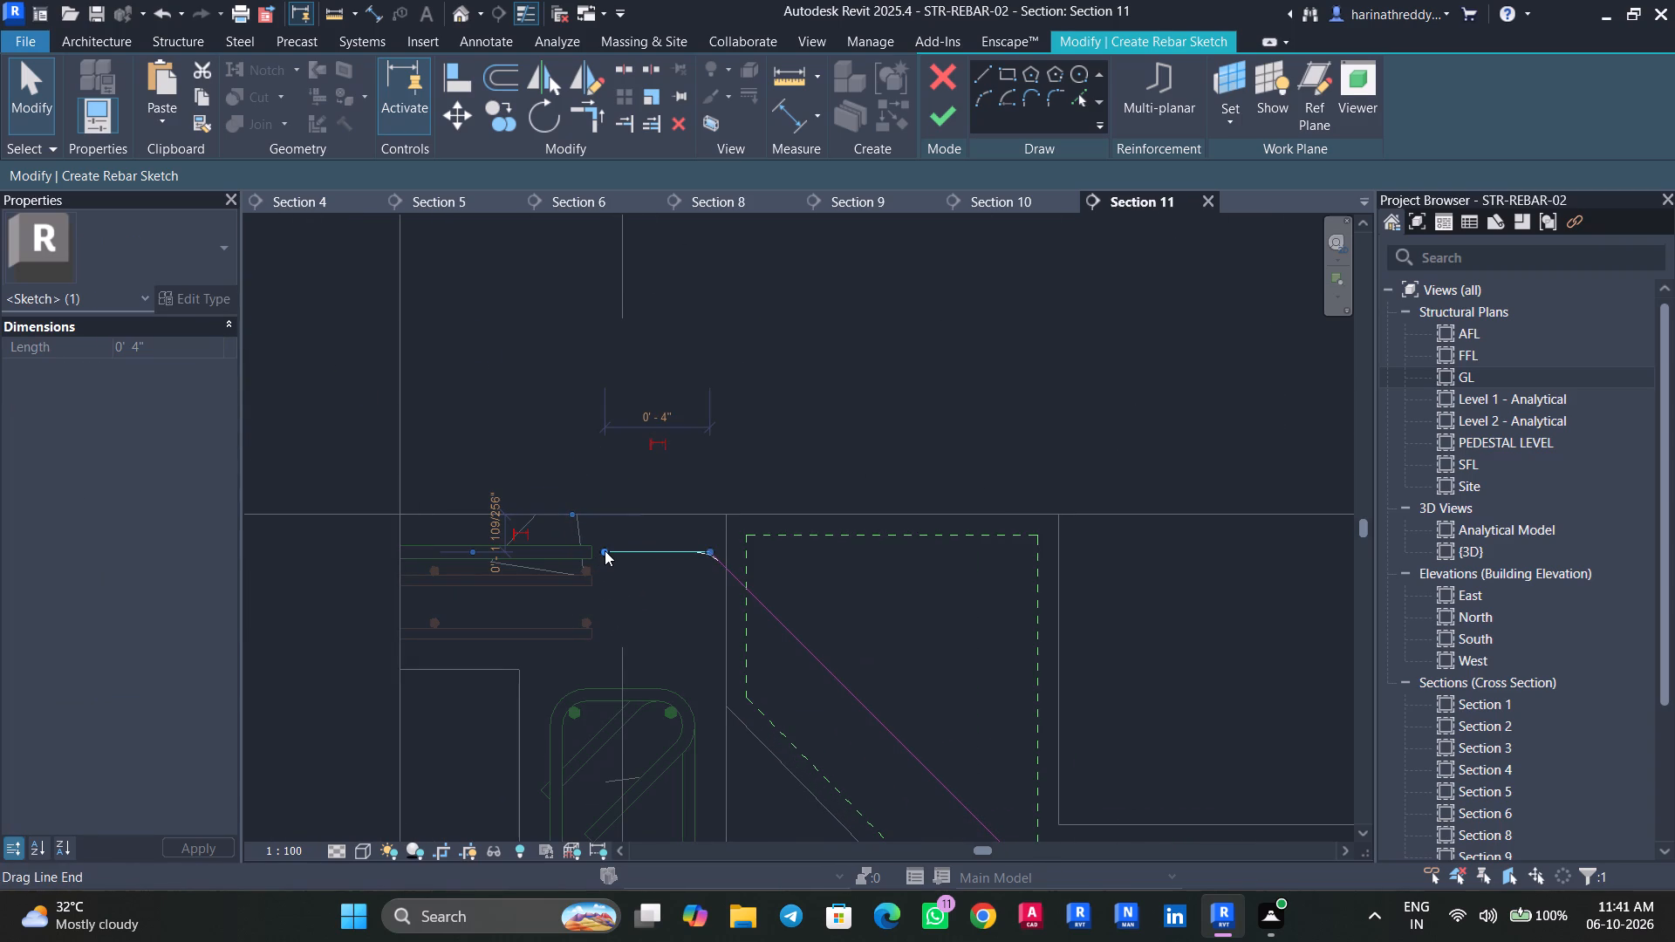
pyautogui.scroll(-15, 605, 550)
pyautogui.moveTo(737, 485); pyautogui.dragTo(709, 433, button='middle')
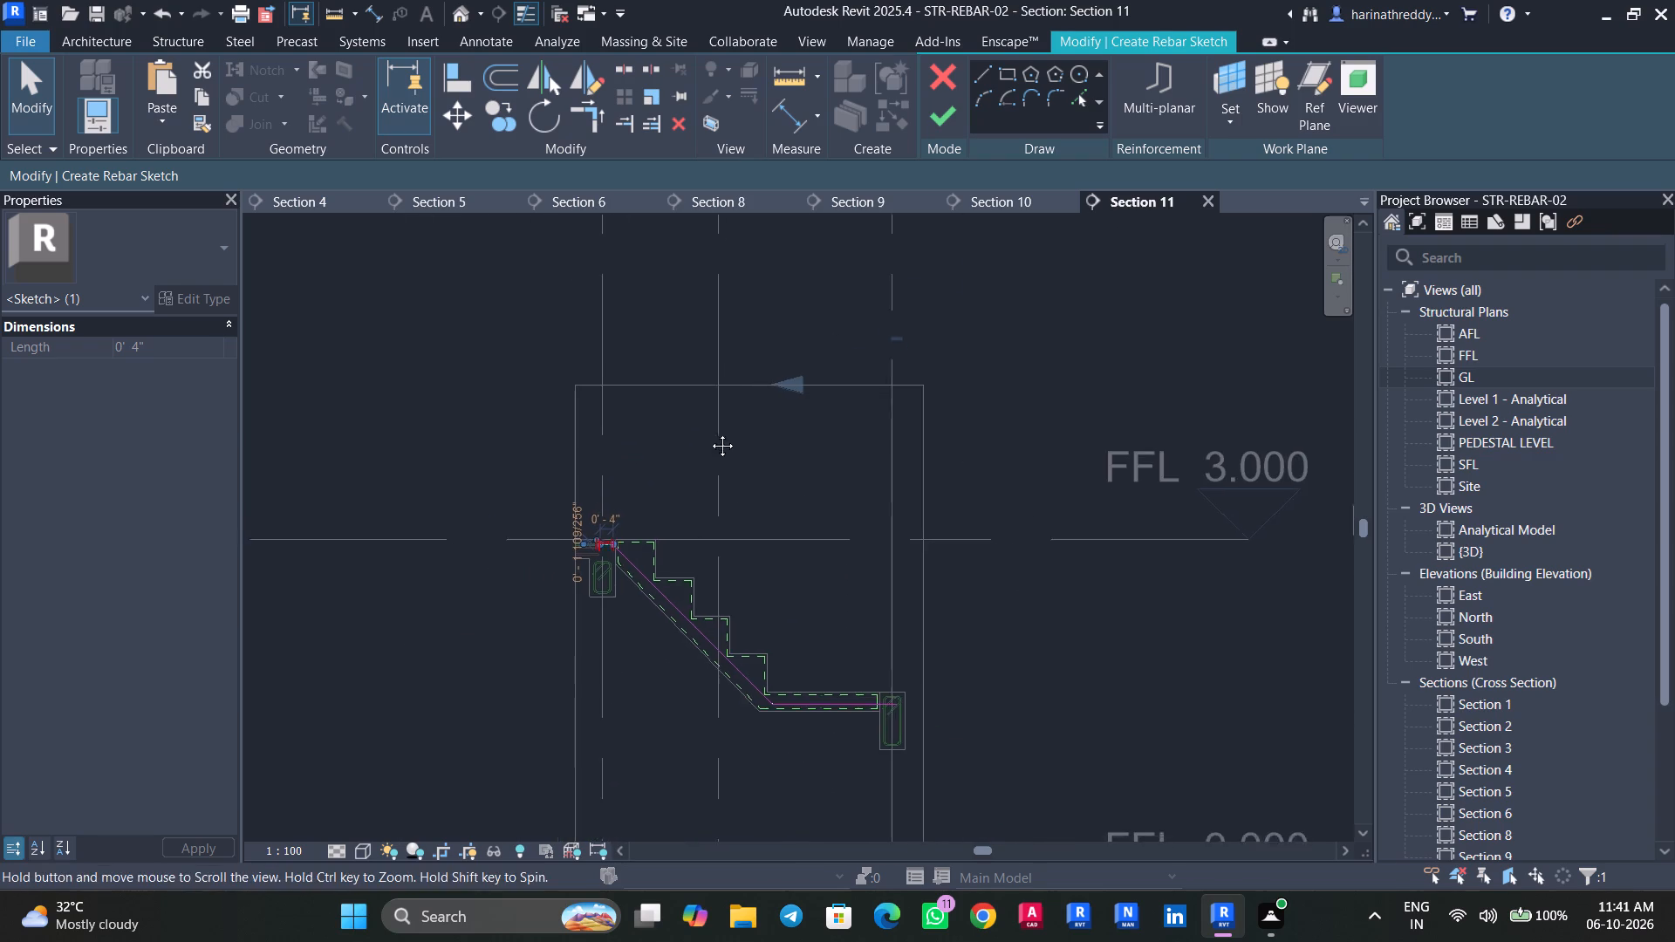
pyautogui.moveTo(709, 433); pyautogui.dragTo(704, 415, button='middle')
pyautogui.click(939, 111)
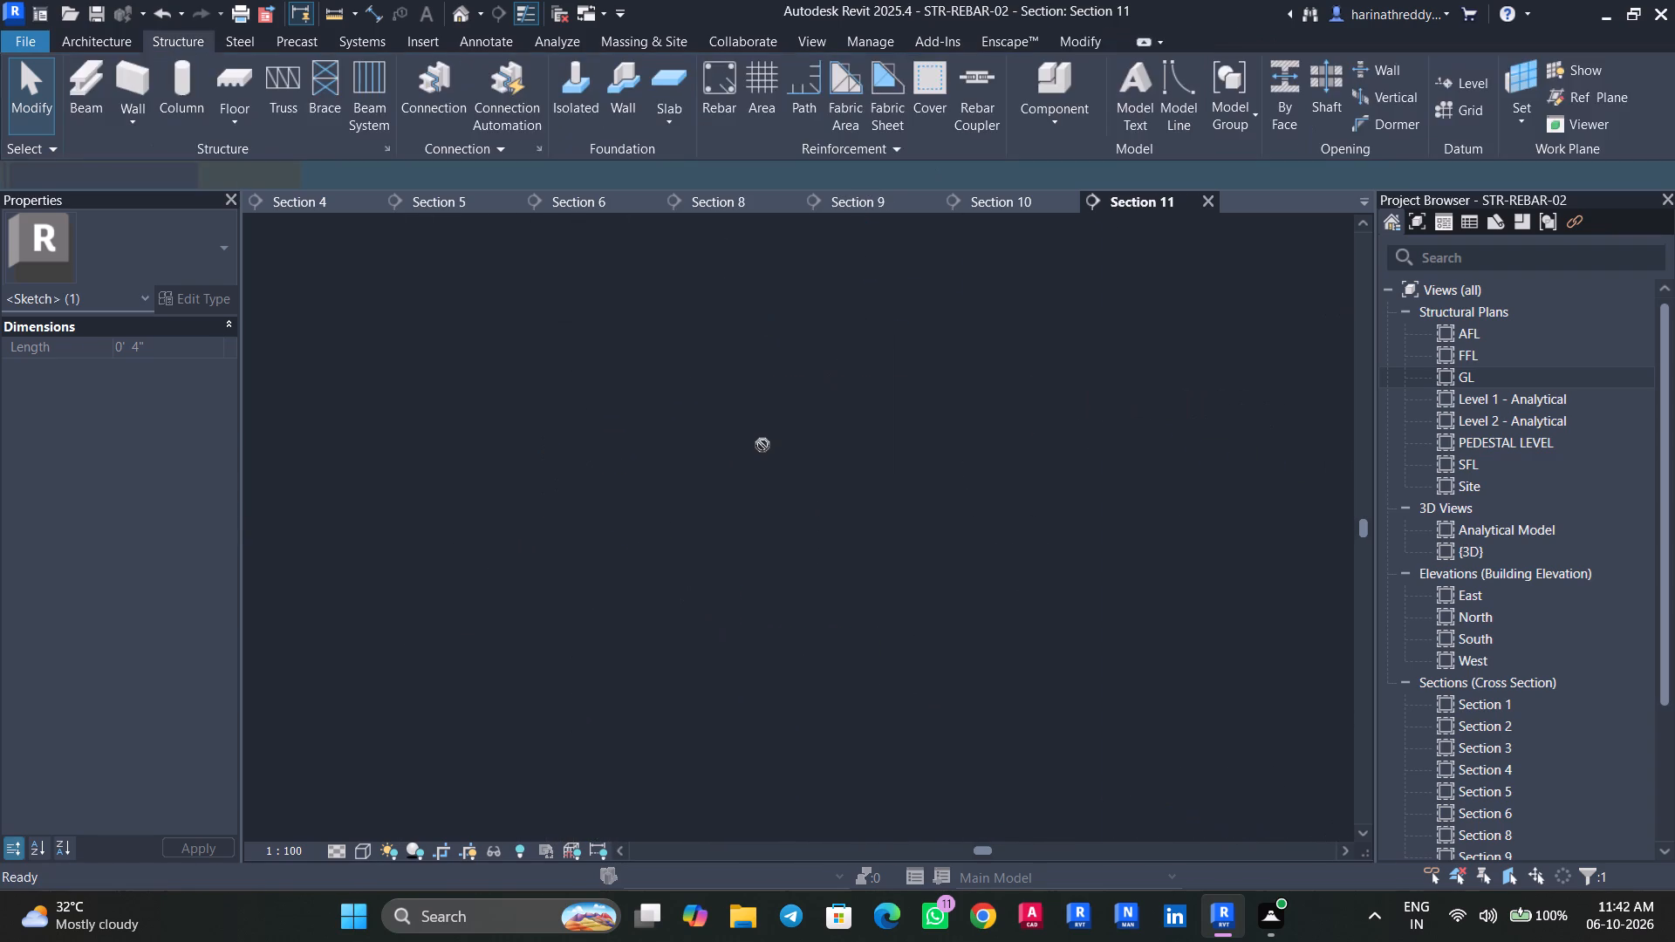
pyautogui.press('Escape')
pyautogui.press('Escape')
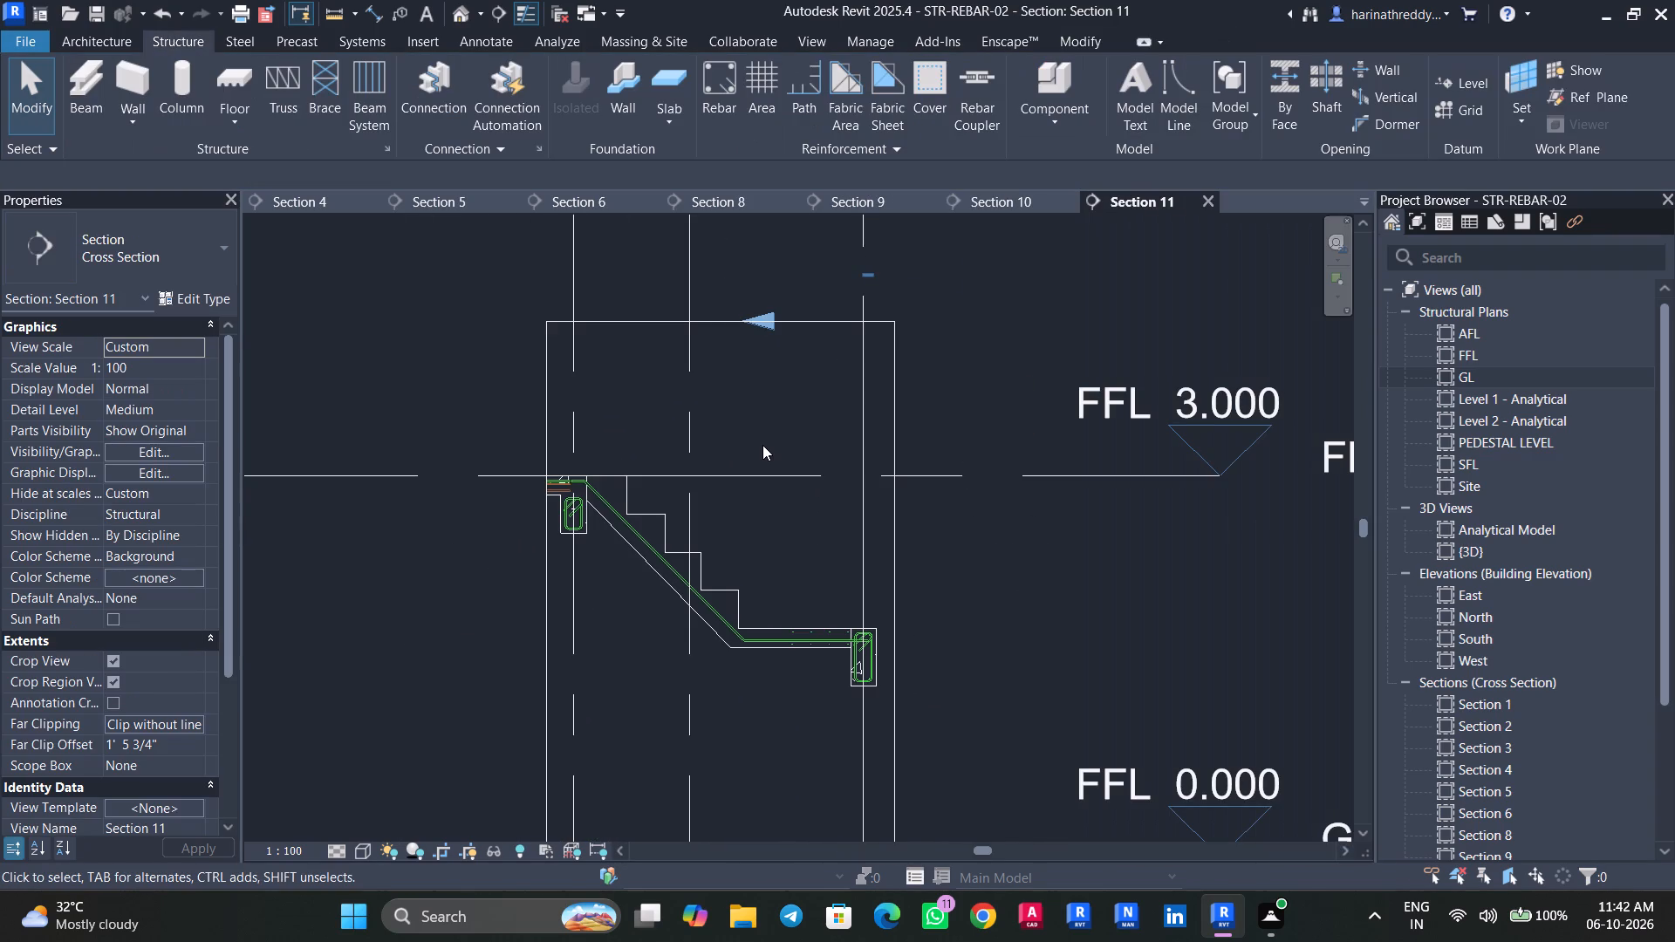
# Set the new stair bar's layout to Maximum Spacing with a 150 mm spacing.
pyautogui.scroll(6, 587, 496)
pyautogui.click(605, 491)
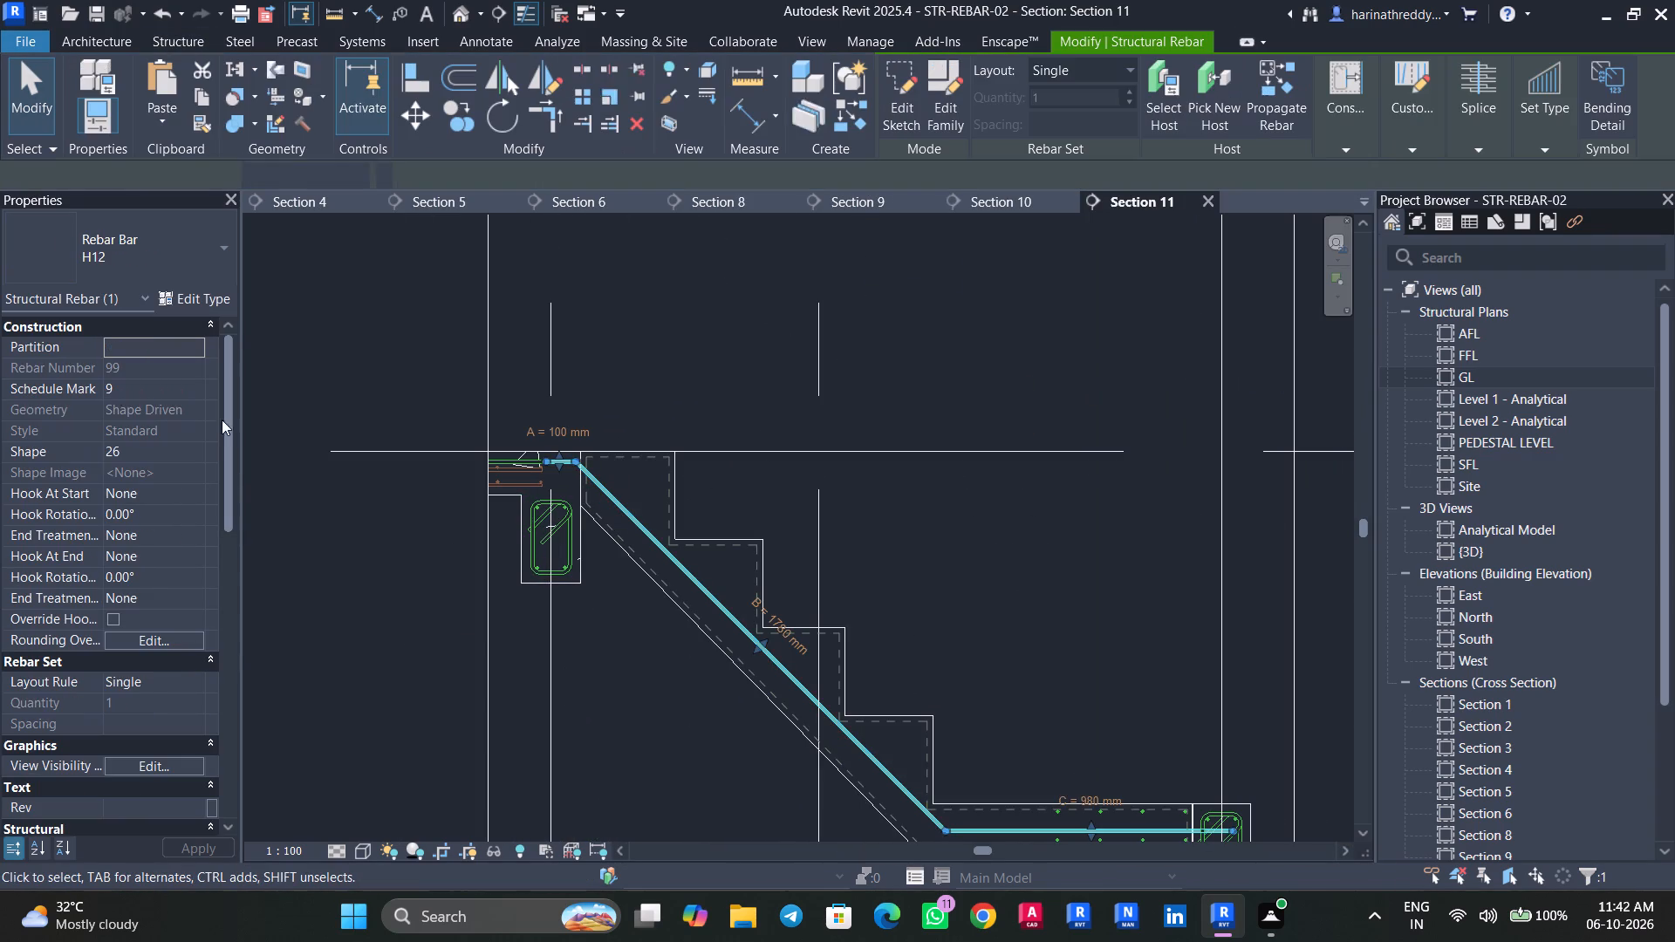
pyautogui.click(1104, 58)
pyautogui.click(1085, 154)
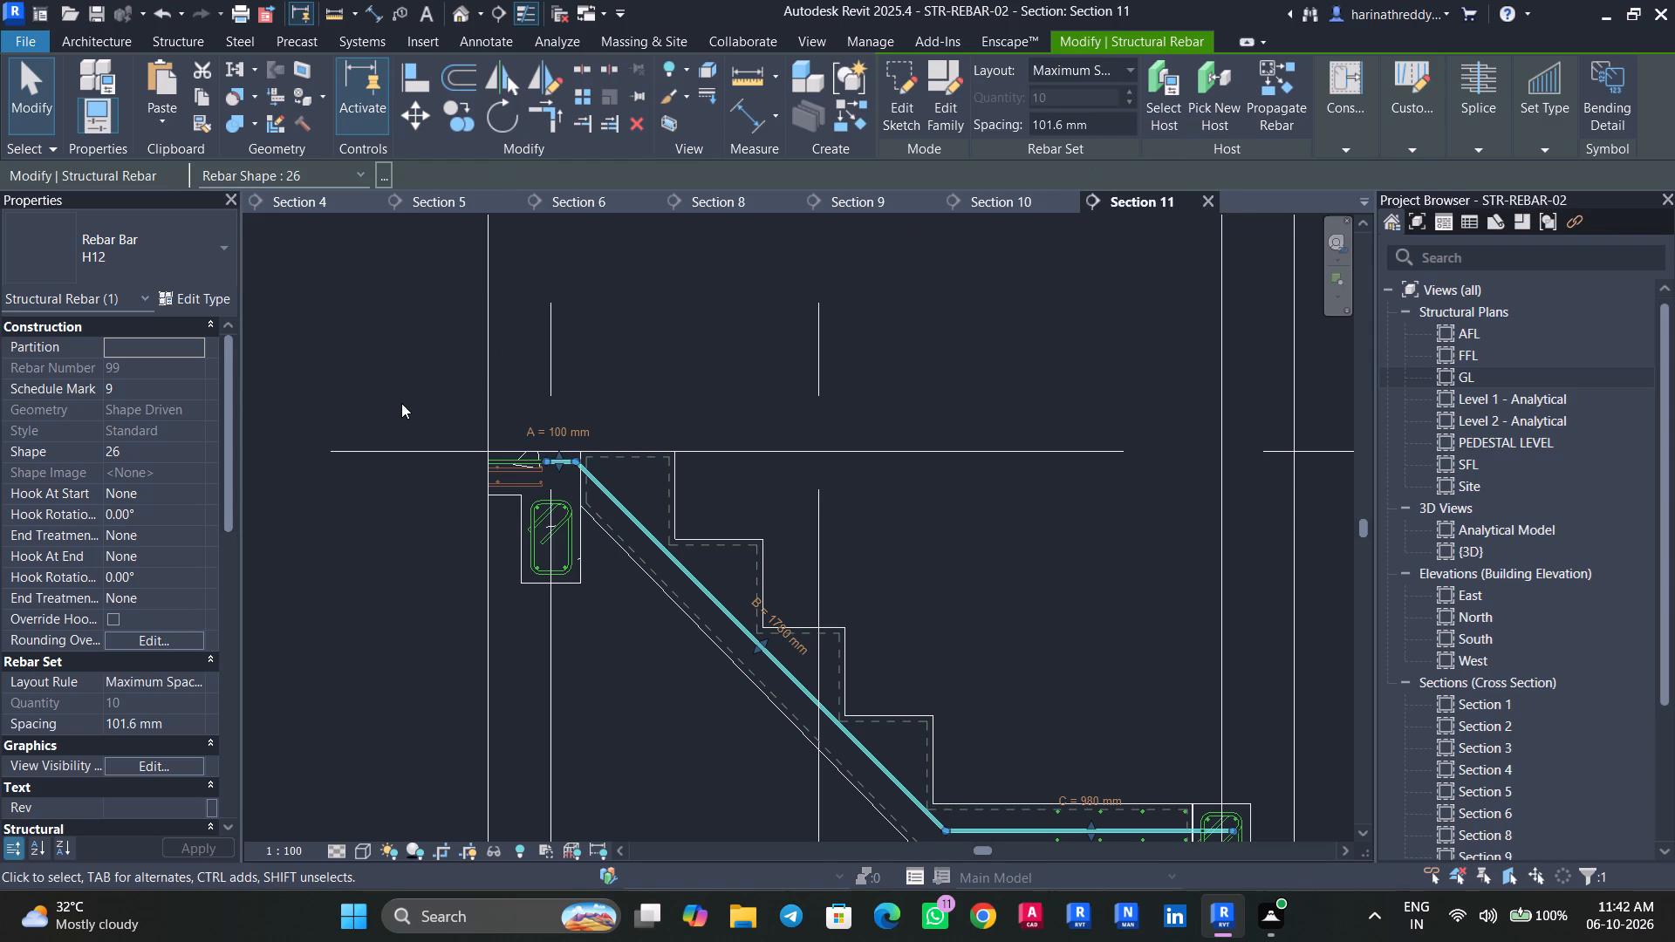
pyautogui.click(1140, 124)
pyautogui.write('150')
pyautogui.write('MM')
pyautogui.press('Return')
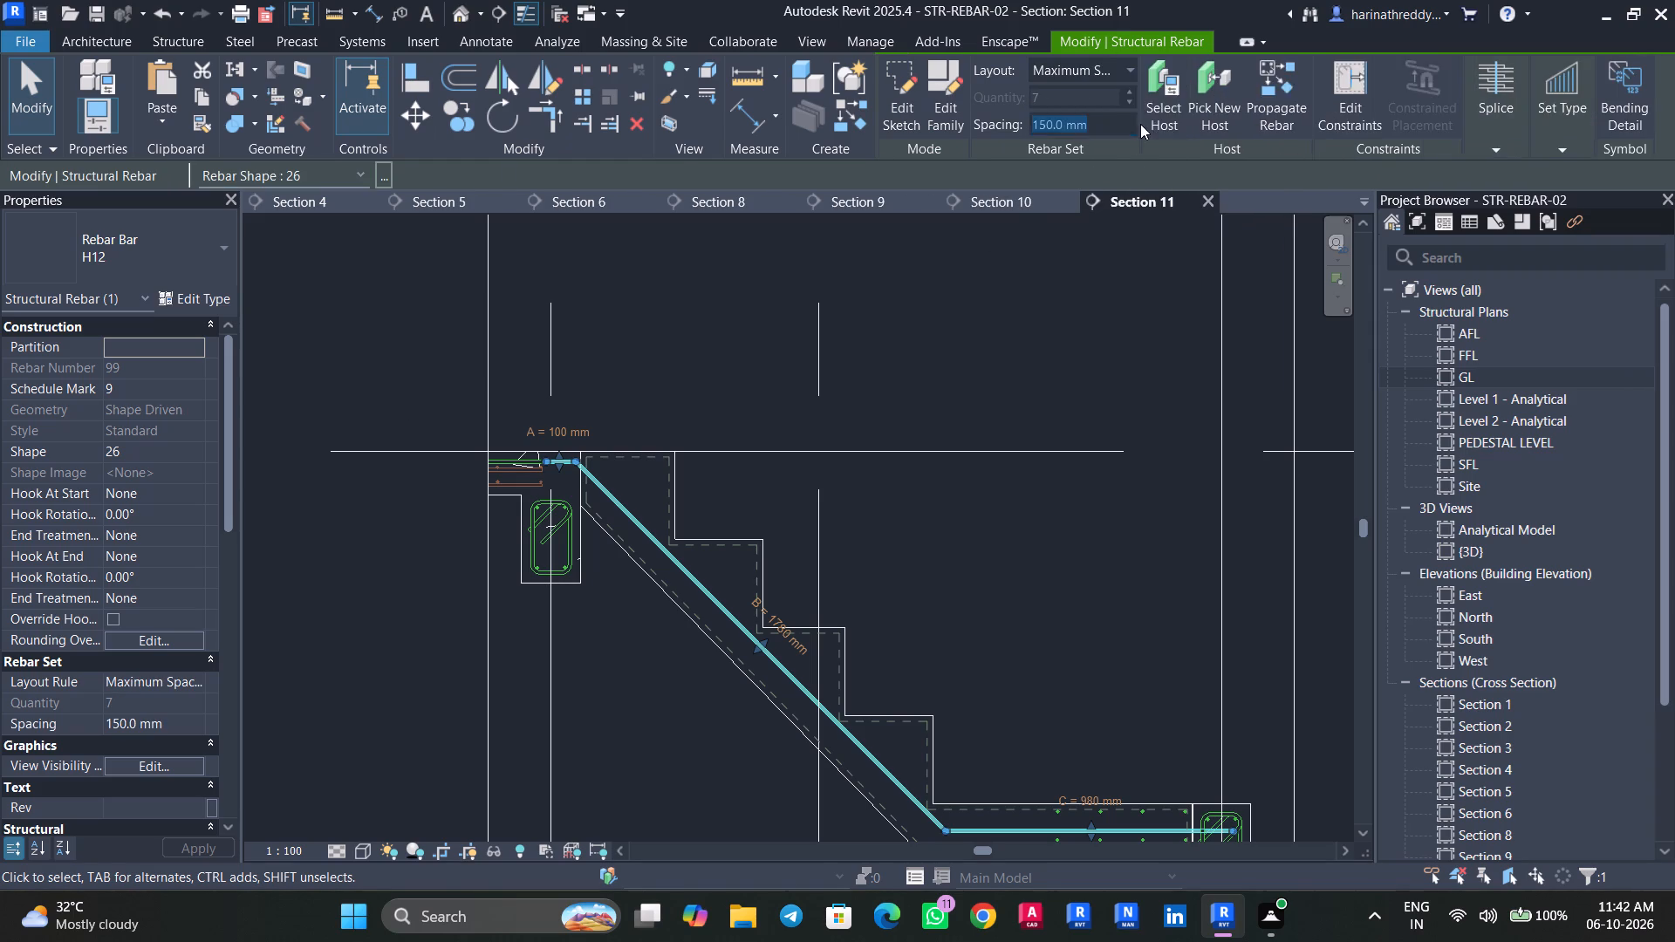
pyautogui.click(919, 361)
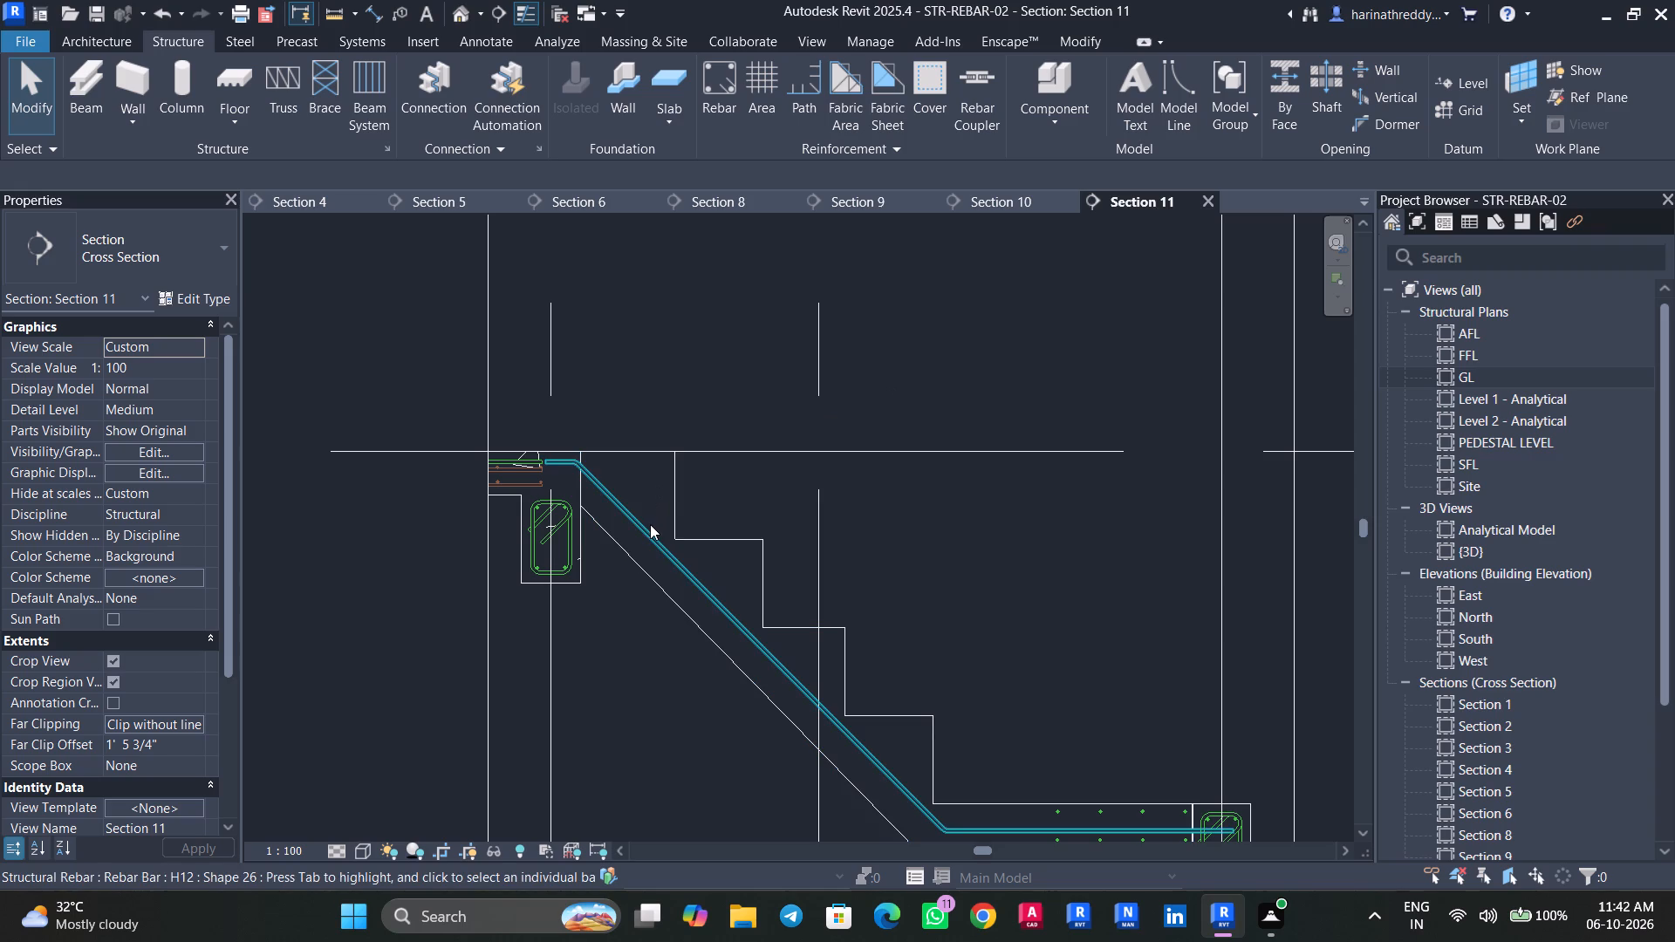
# Reposition the stair bar set at the upper slab's top bar and extend its horizontal top leg to about 195 mm.
pyautogui.moveTo(650, 524); pyautogui.dragTo(659, 388, button='middle')
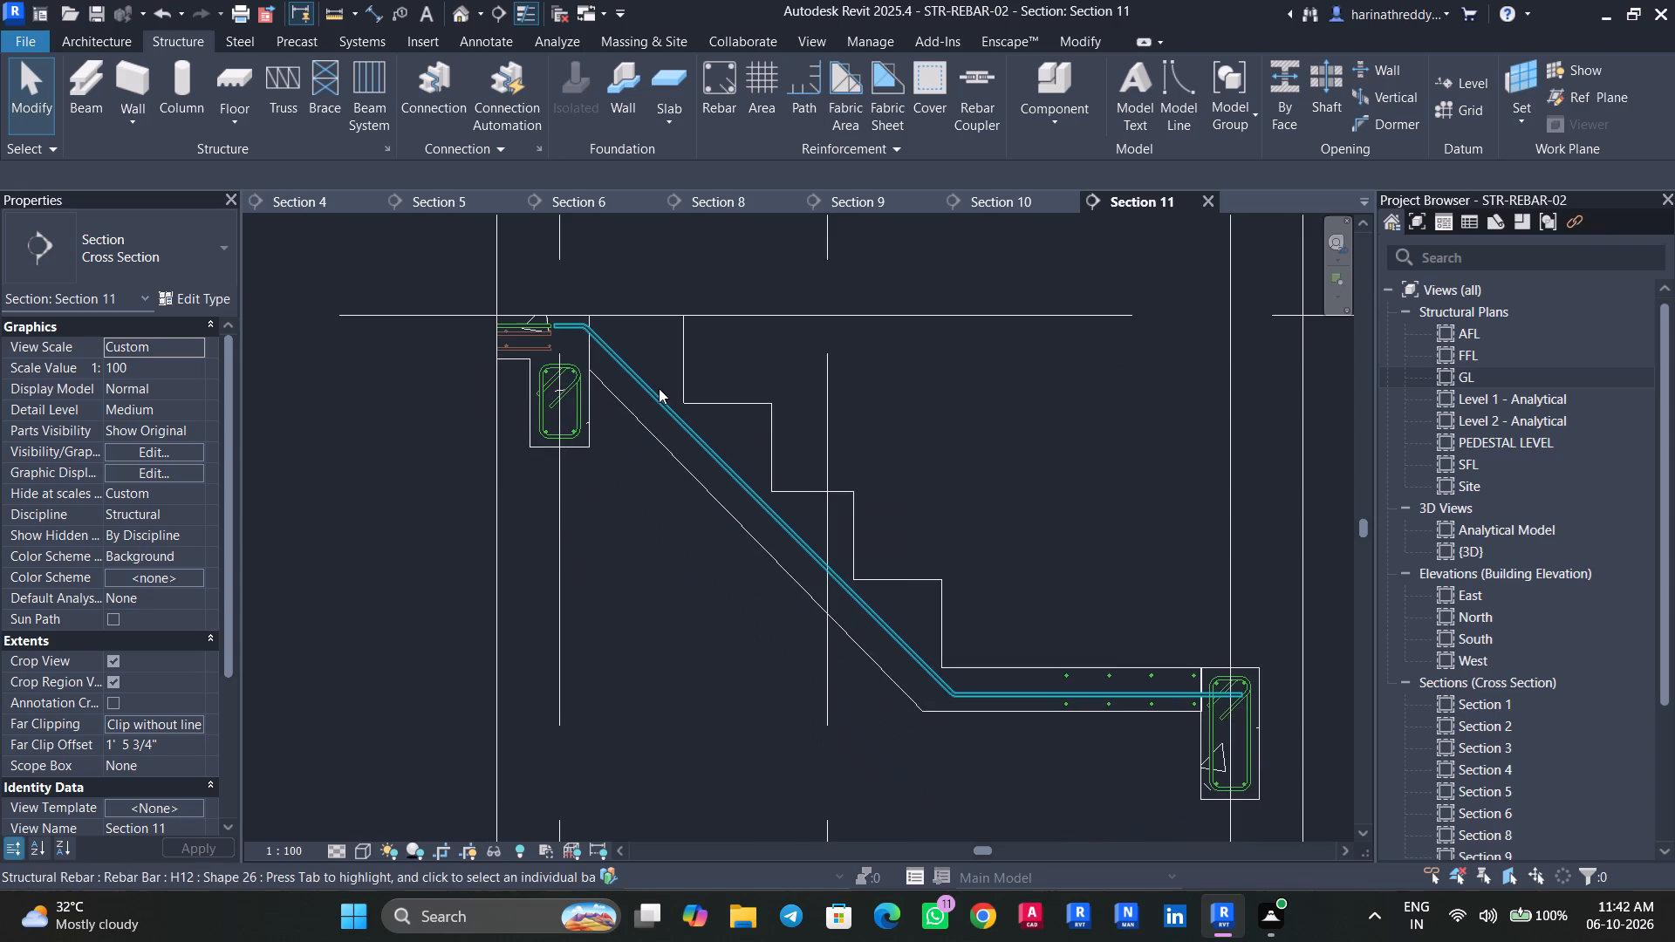
pyautogui.click(659, 388)
pyautogui.scroll(14, 546, 313)
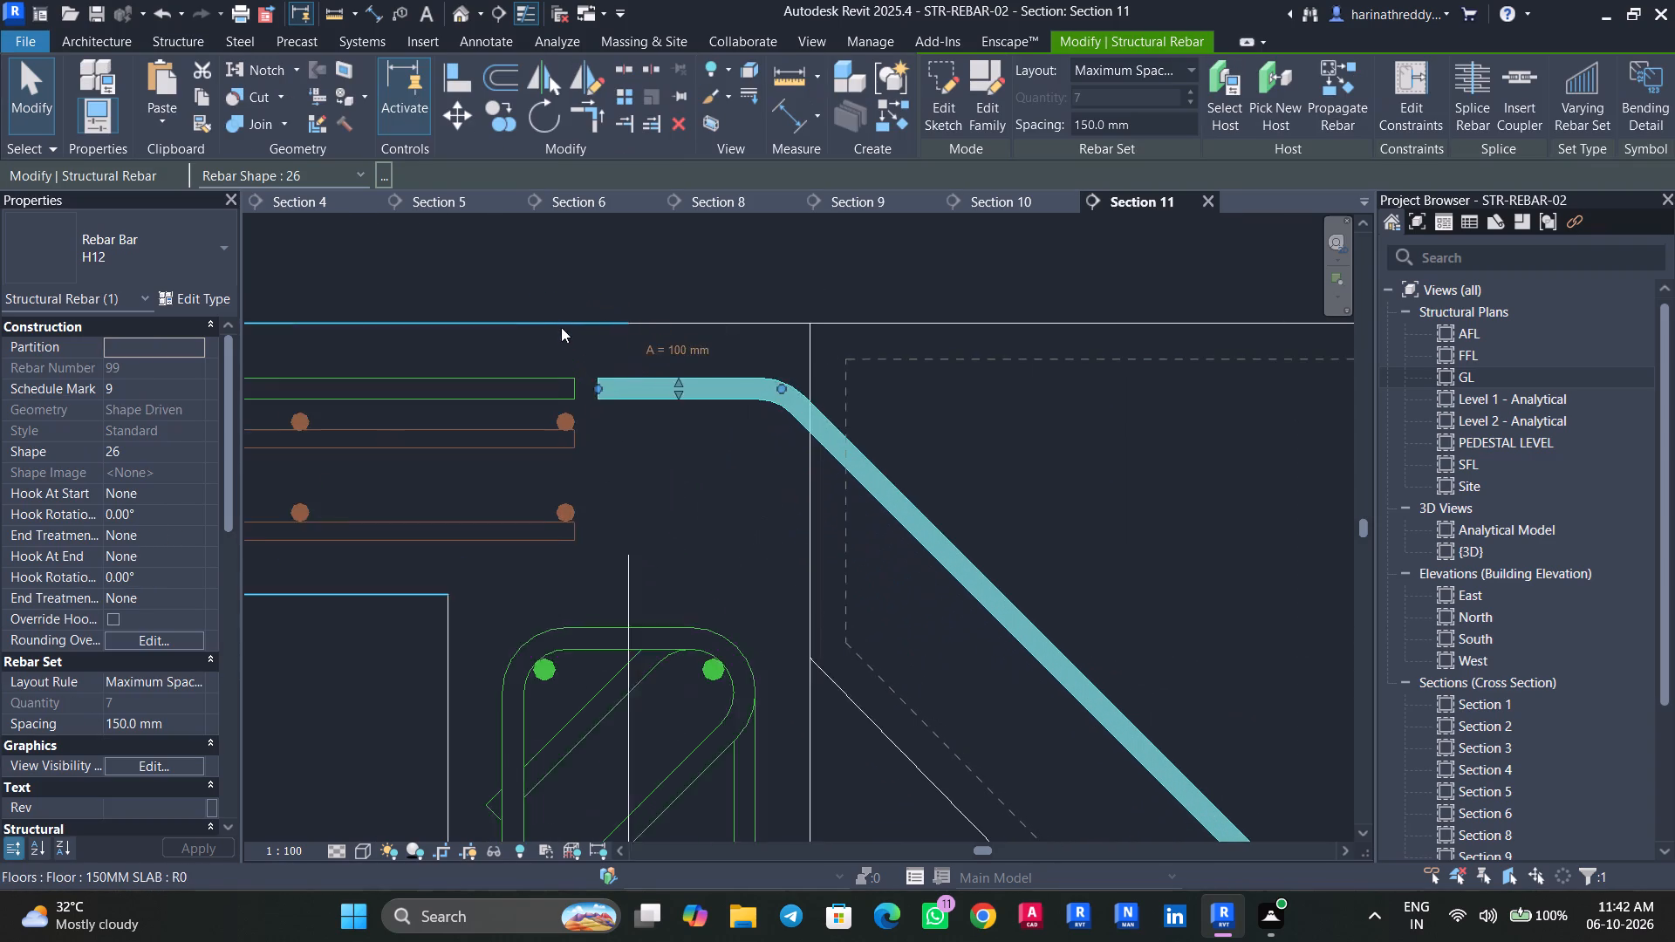
pyautogui.moveTo(693, 406); pyautogui.dragTo(695, 425)
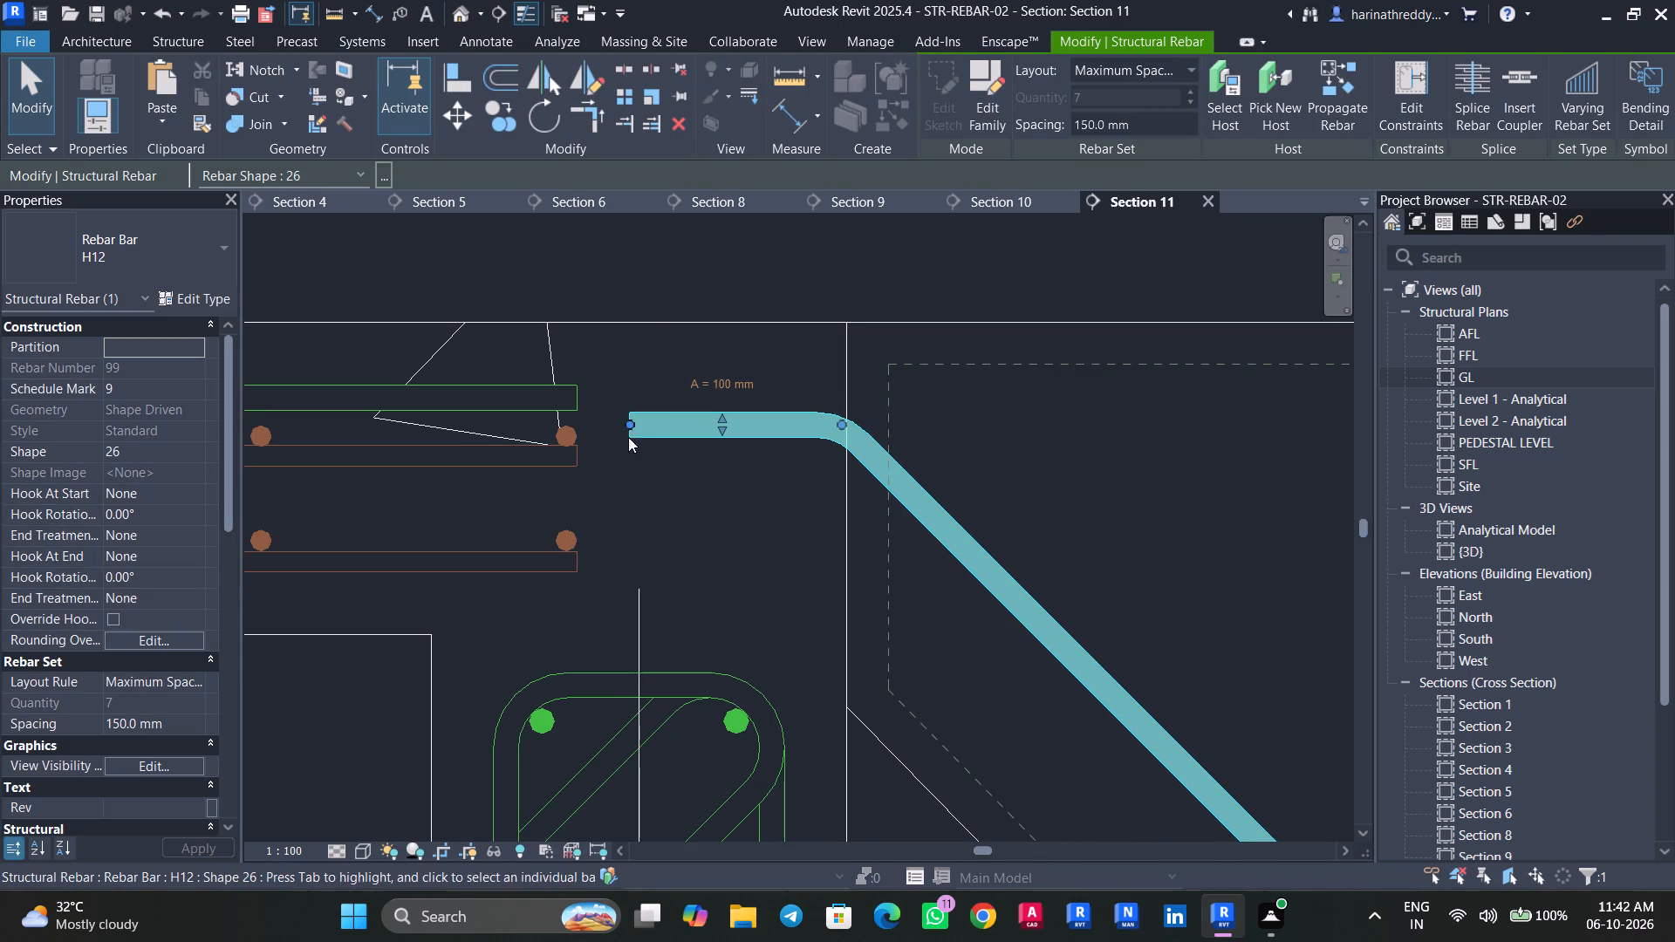
pyautogui.moveTo(728, 434); pyautogui.dragTo(732, 457)
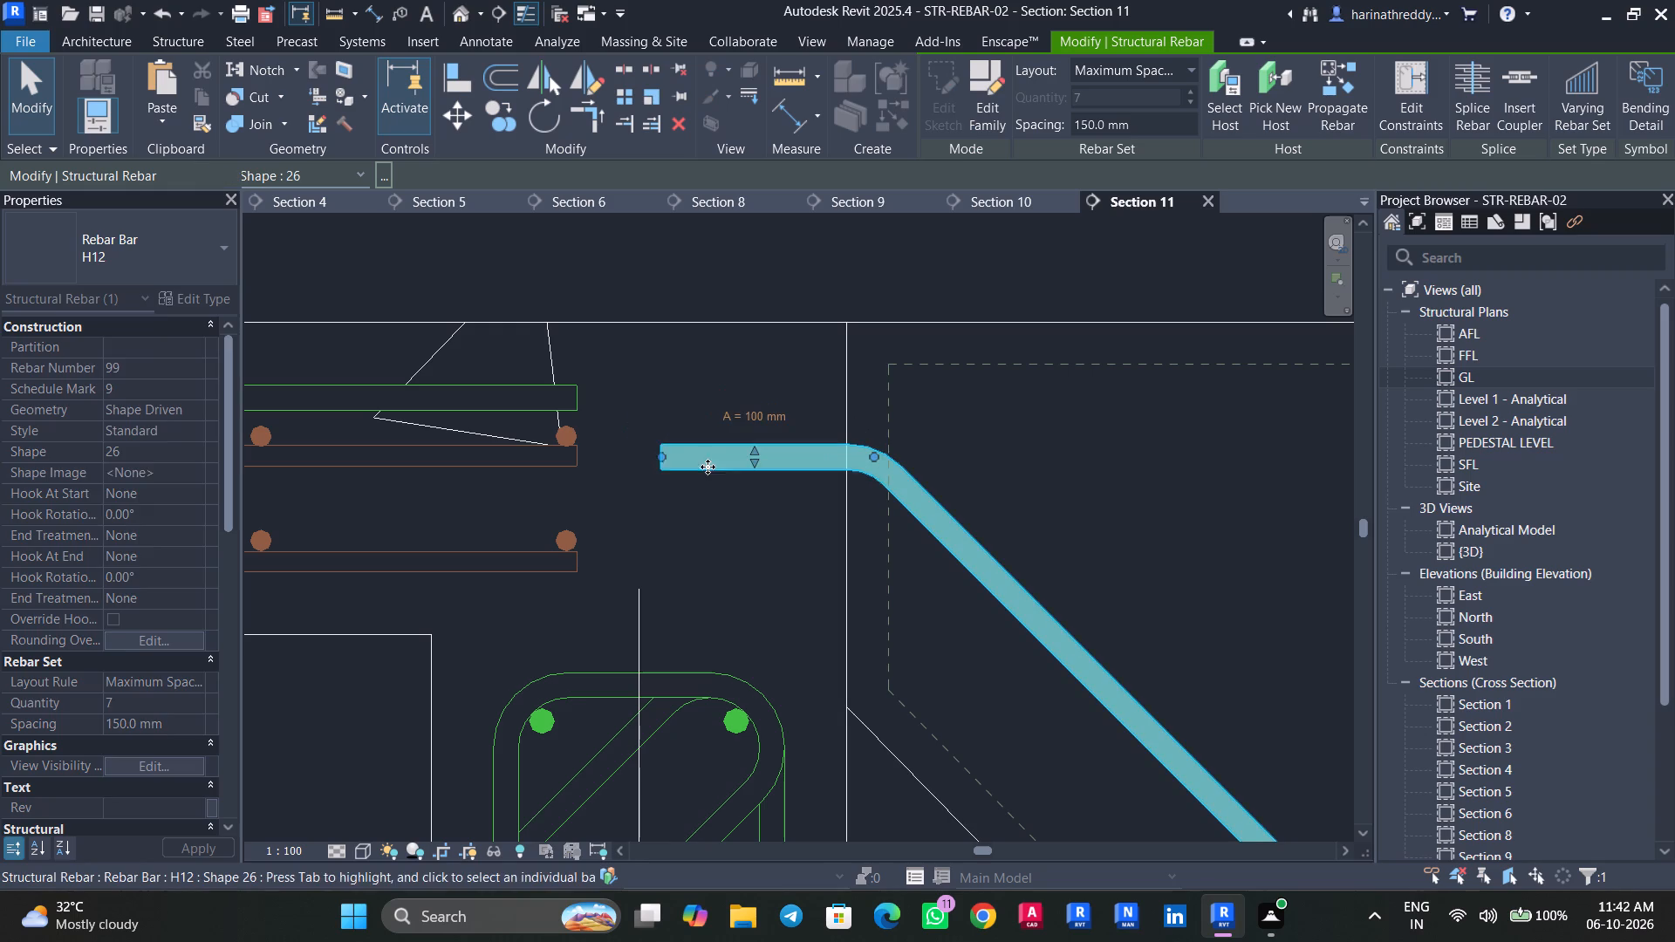
pyautogui.moveTo(662, 458); pyautogui.dragTo(581, 454)
pyautogui.moveTo(721, 446); pyautogui.dragTo(718, 433)
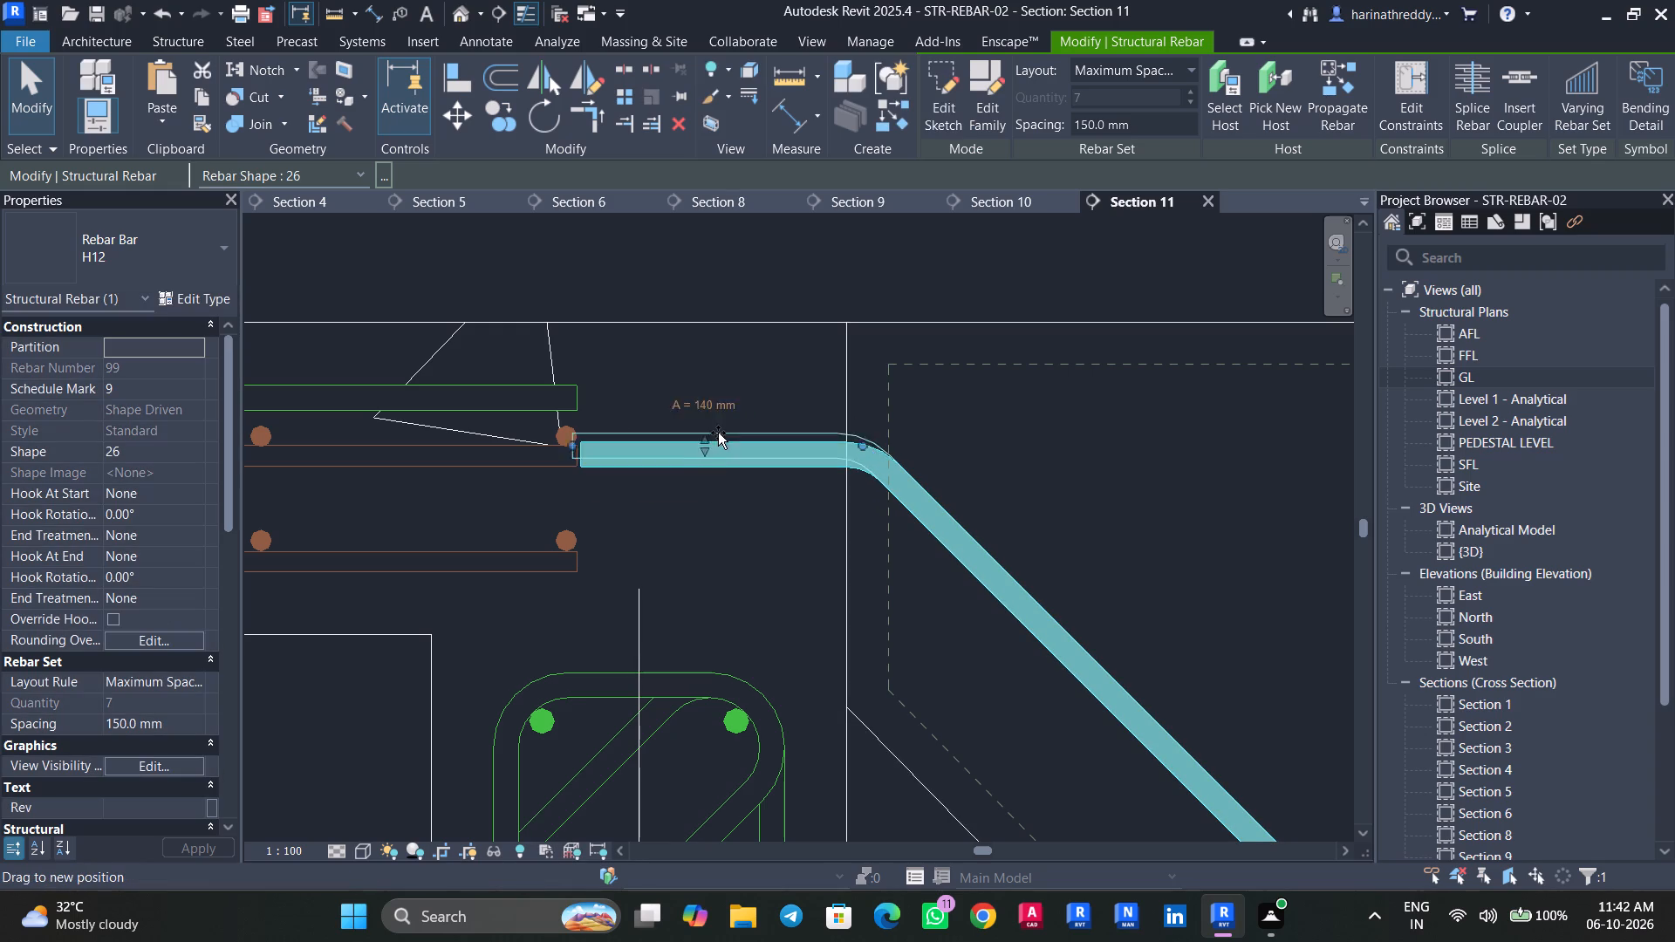
pyautogui.moveTo(718, 433); pyautogui.dragTo(700, 365)
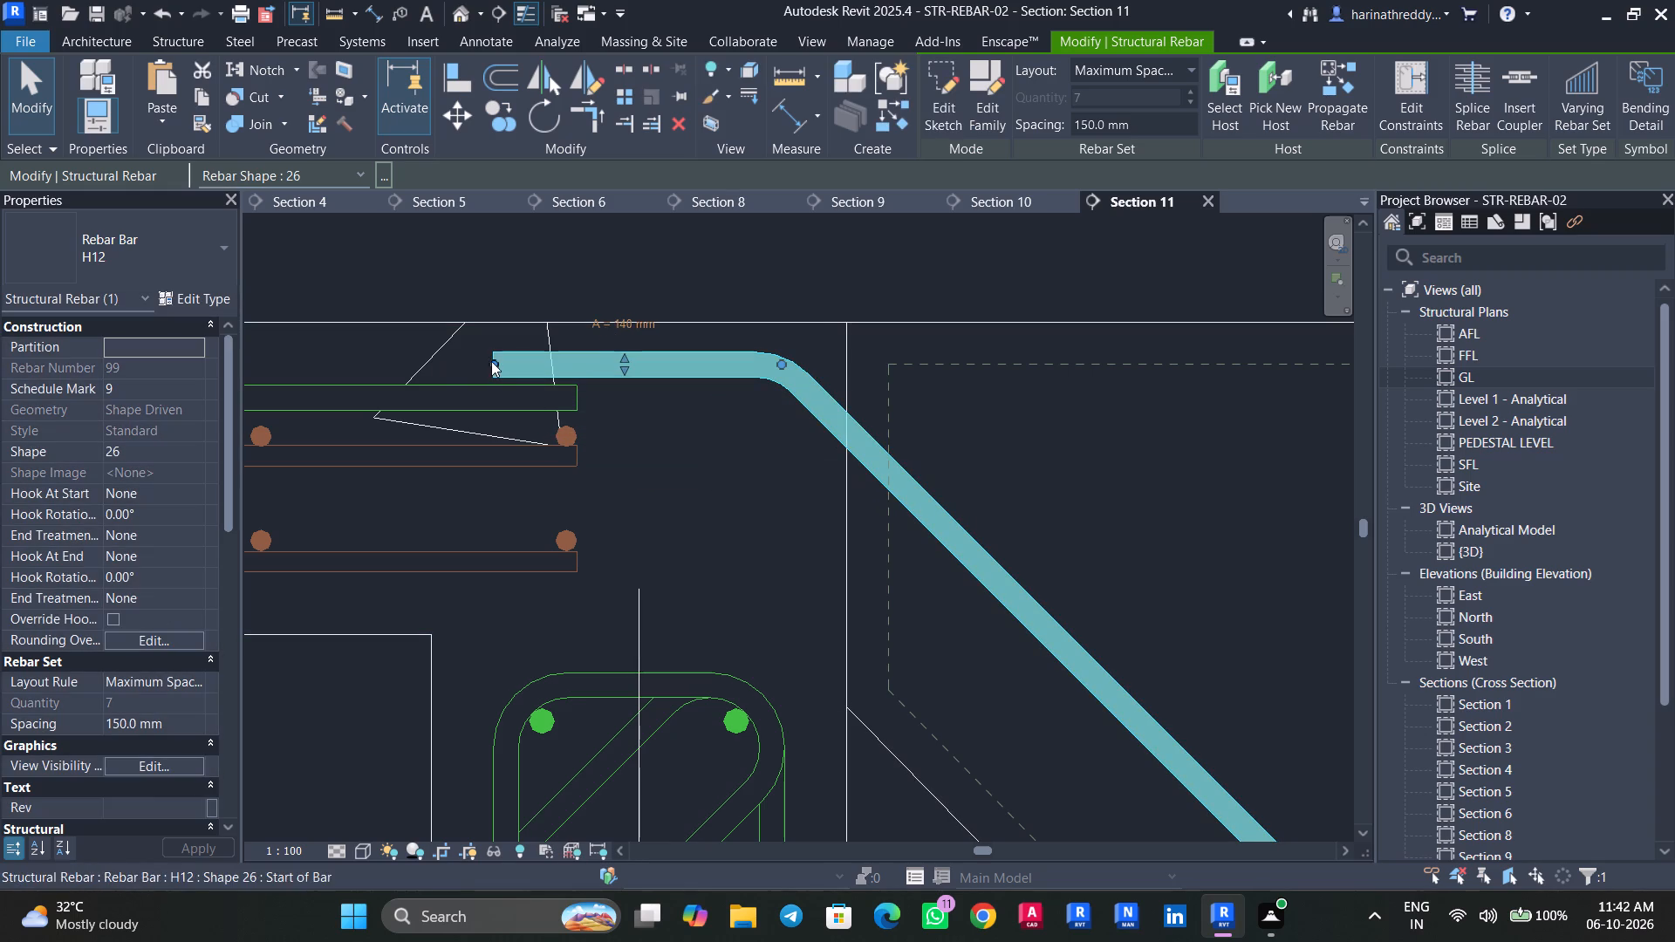
pyautogui.moveTo(491, 361); pyautogui.dragTo(383, 369)
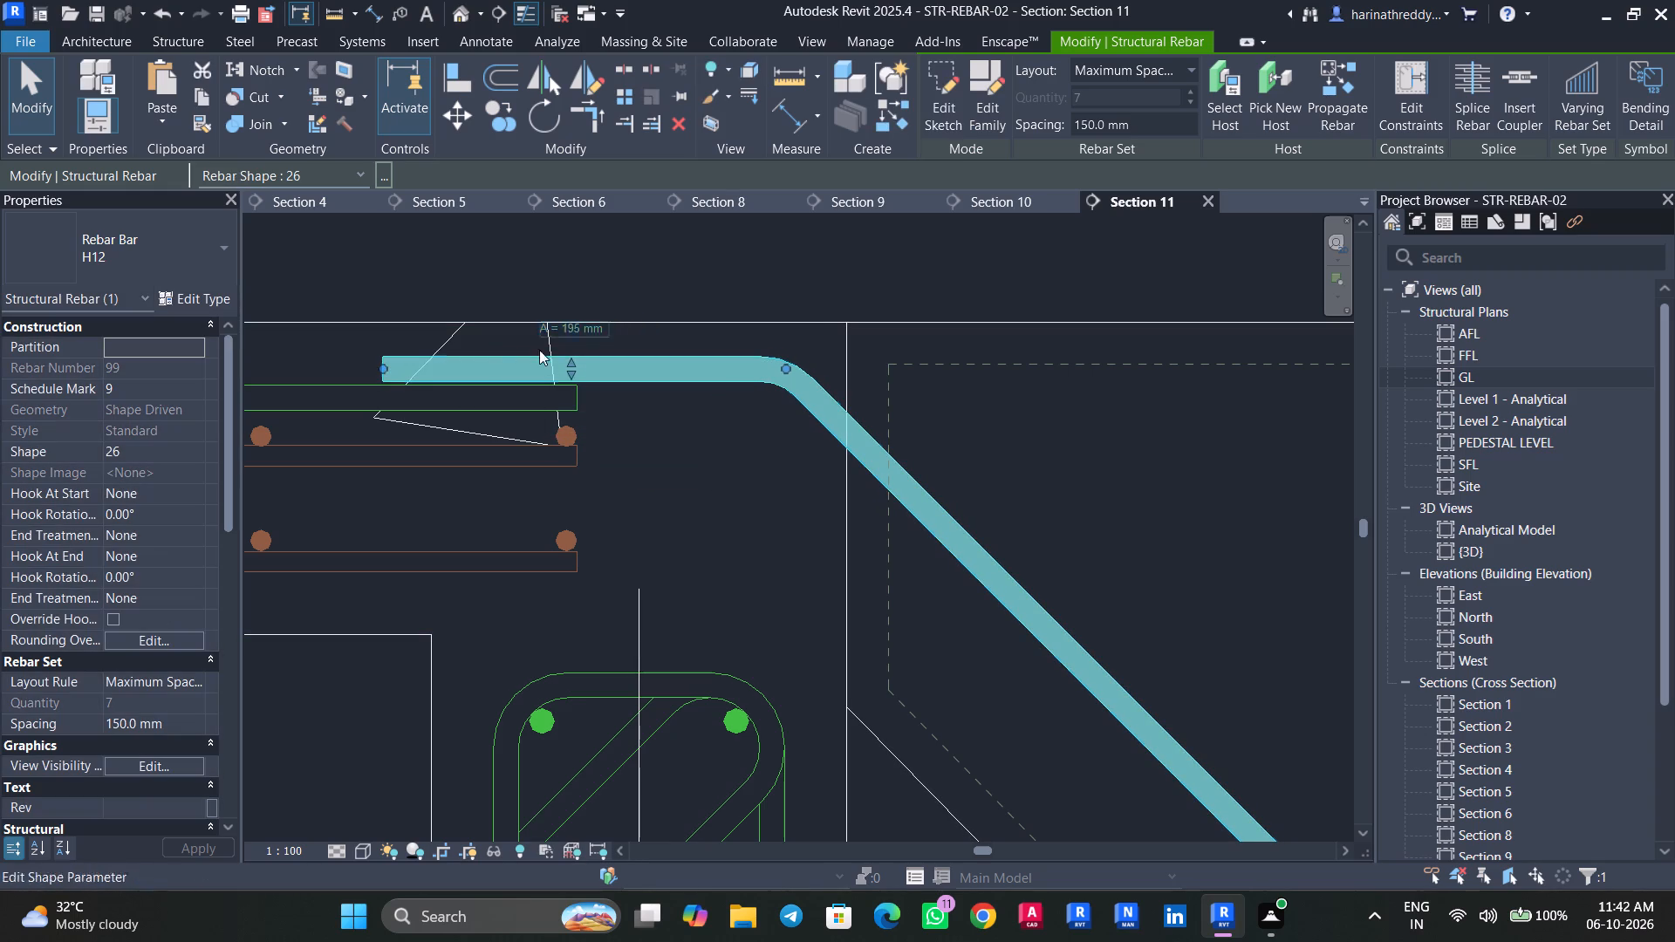
pyautogui.click(481, 257)
pyautogui.scroll(-5, 481, 257)
pyautogui.scroll(1, 481, 257)
pyautogui.scroll(-8, 481, 257)
pyautogui.scroll(1, 481, 257)
pyautogui.scroll(-8, 481, 257)
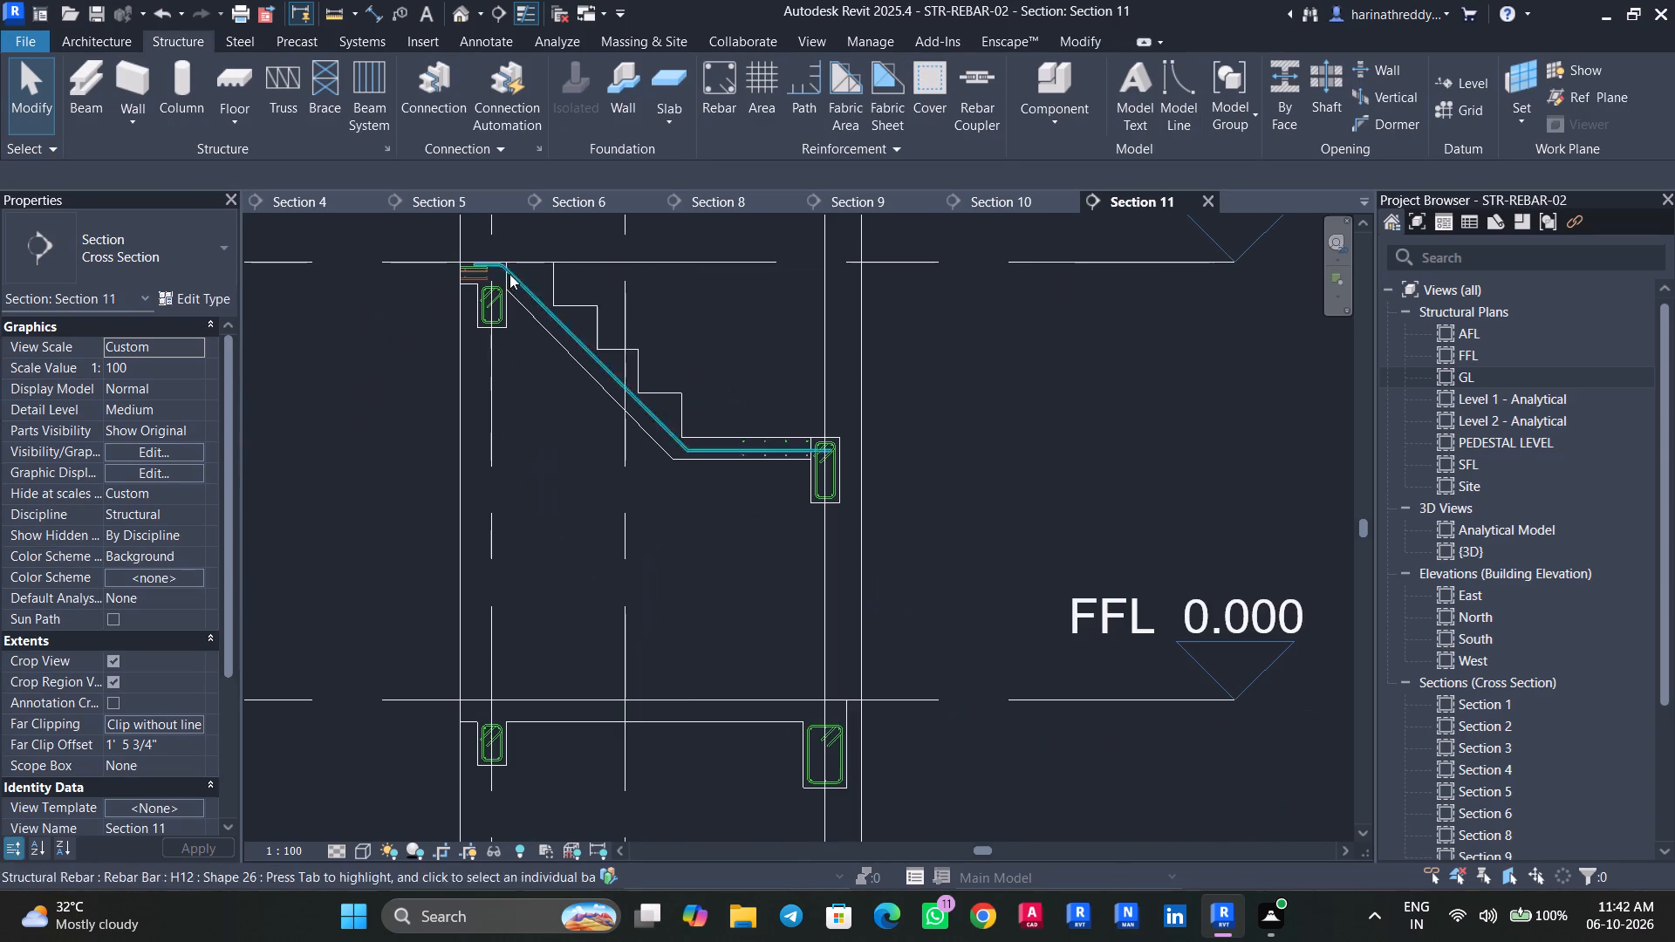
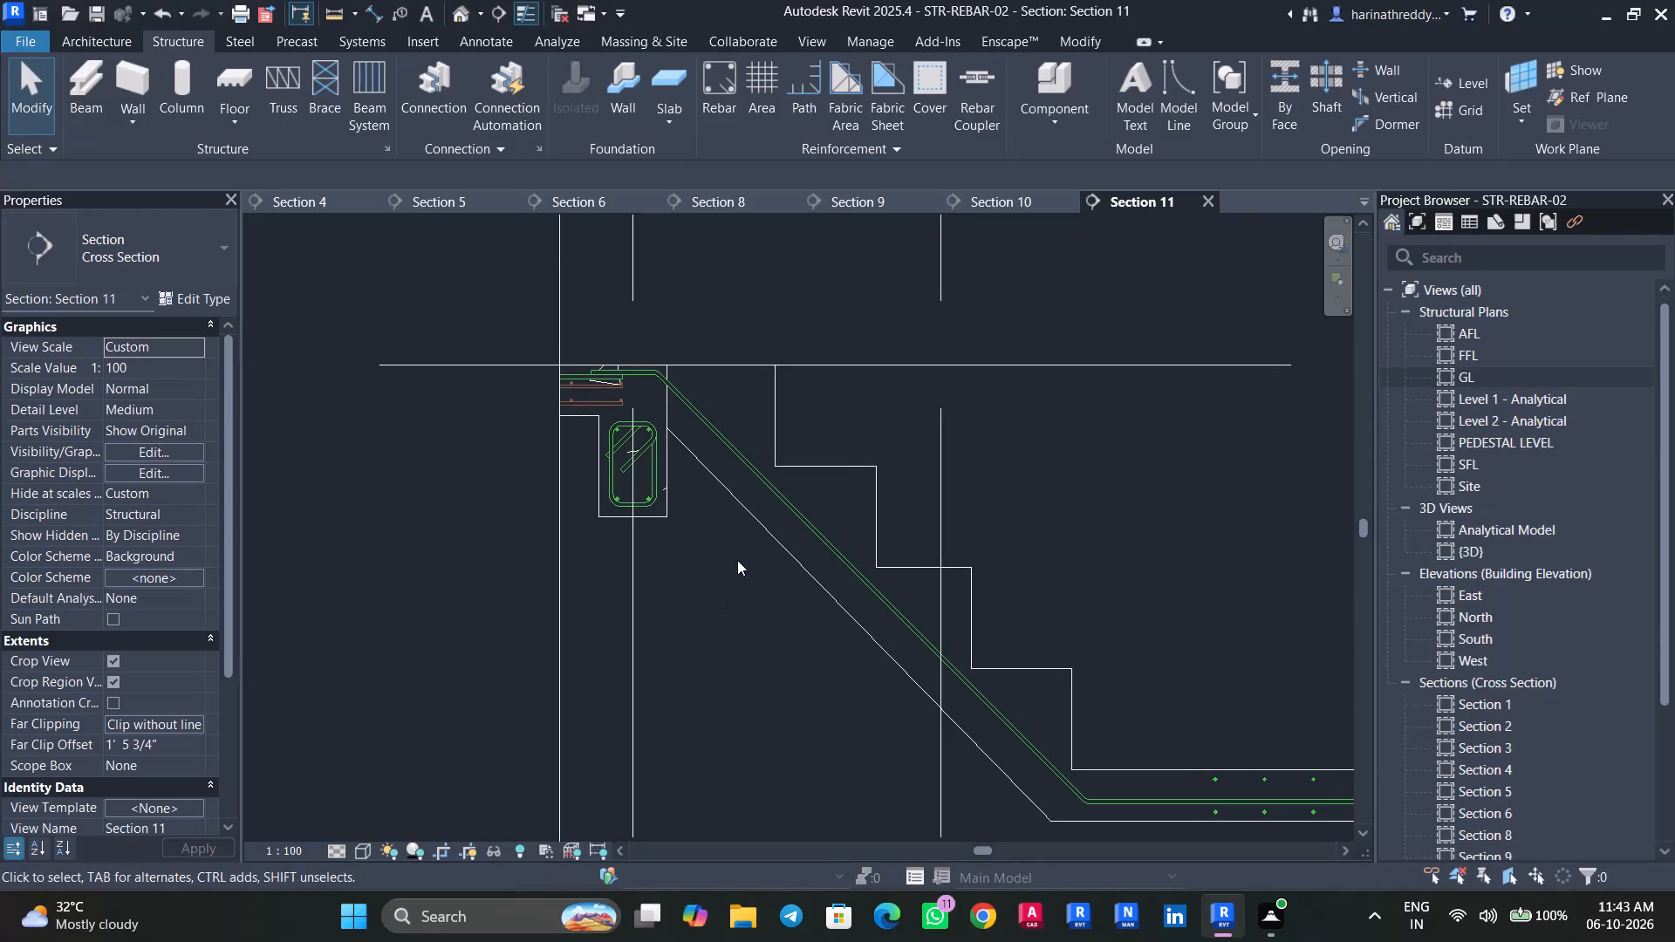
# Begin a sketched H12 rebar with the cast-in-place stair as its host.
pyautogui.click(776, 543)
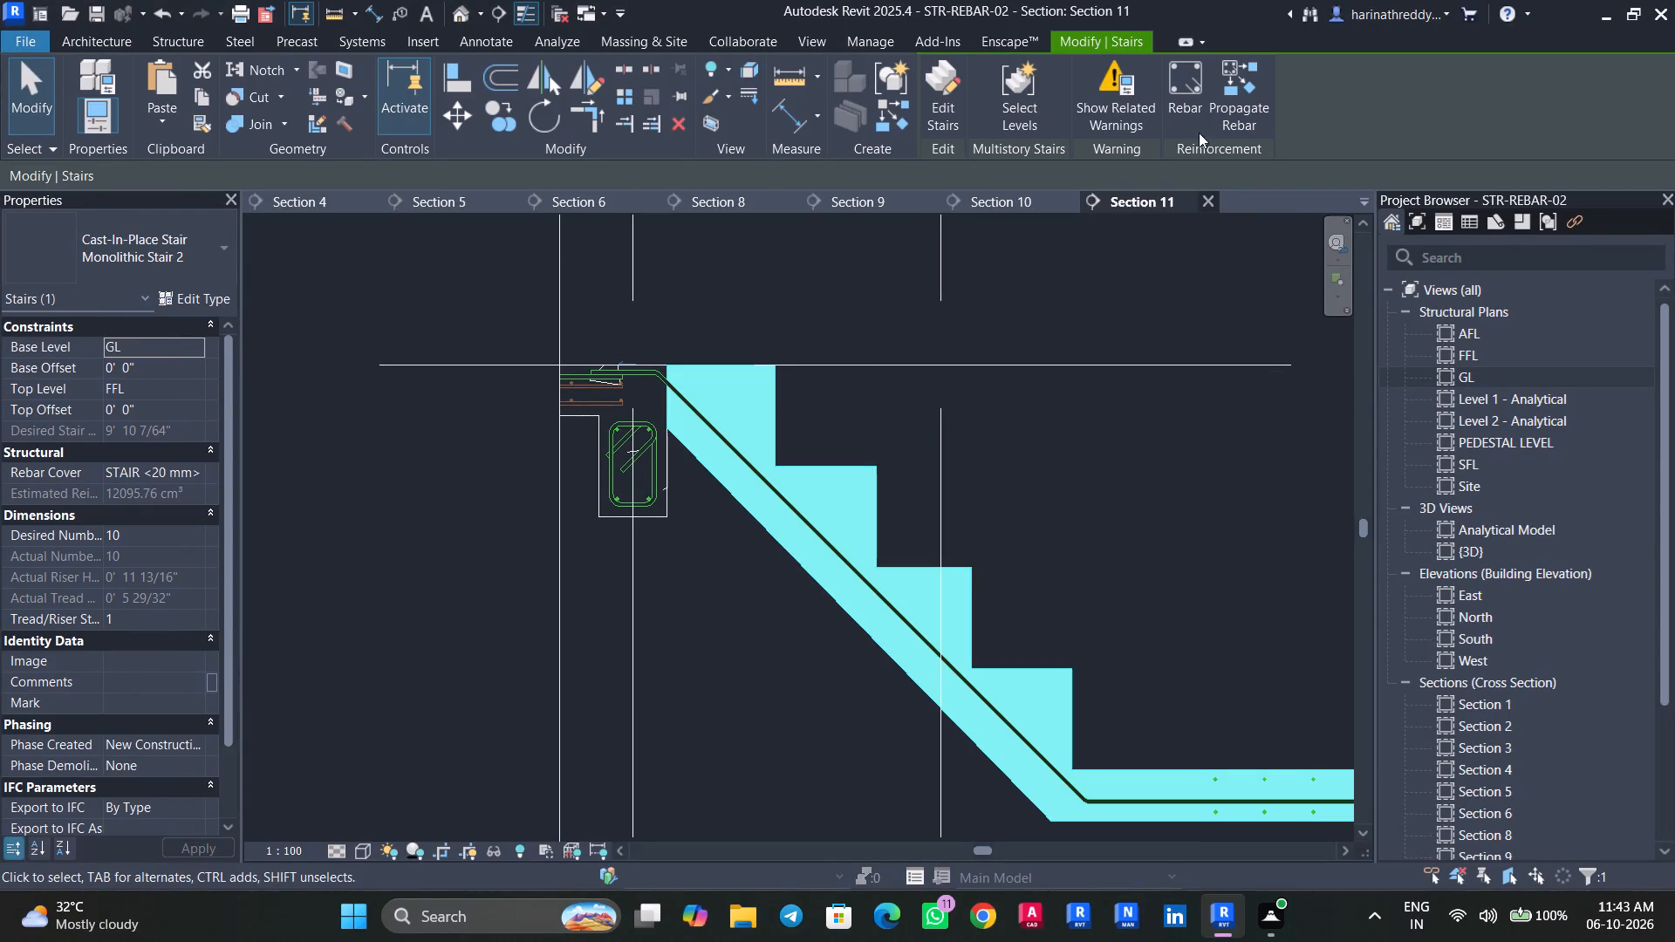
pyautogui.click(1197, 106)
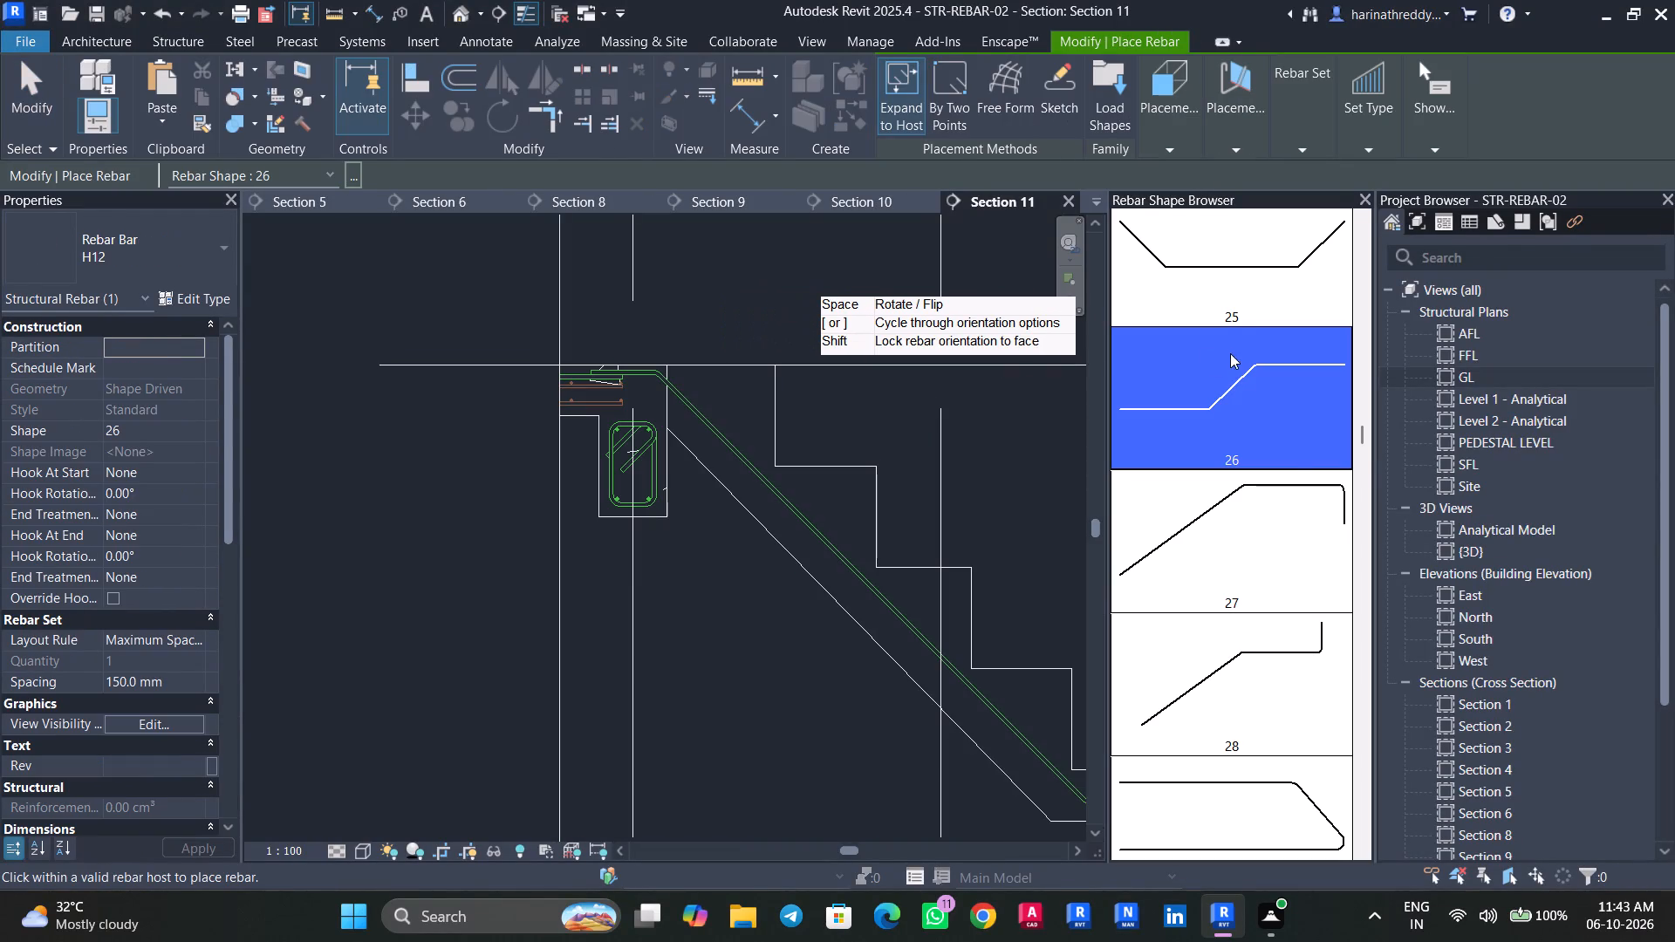
pyautogui.moveTo(1365, 439); pyautogui.dragTo(1383, 218)
pyautogui.click(1241, 261)
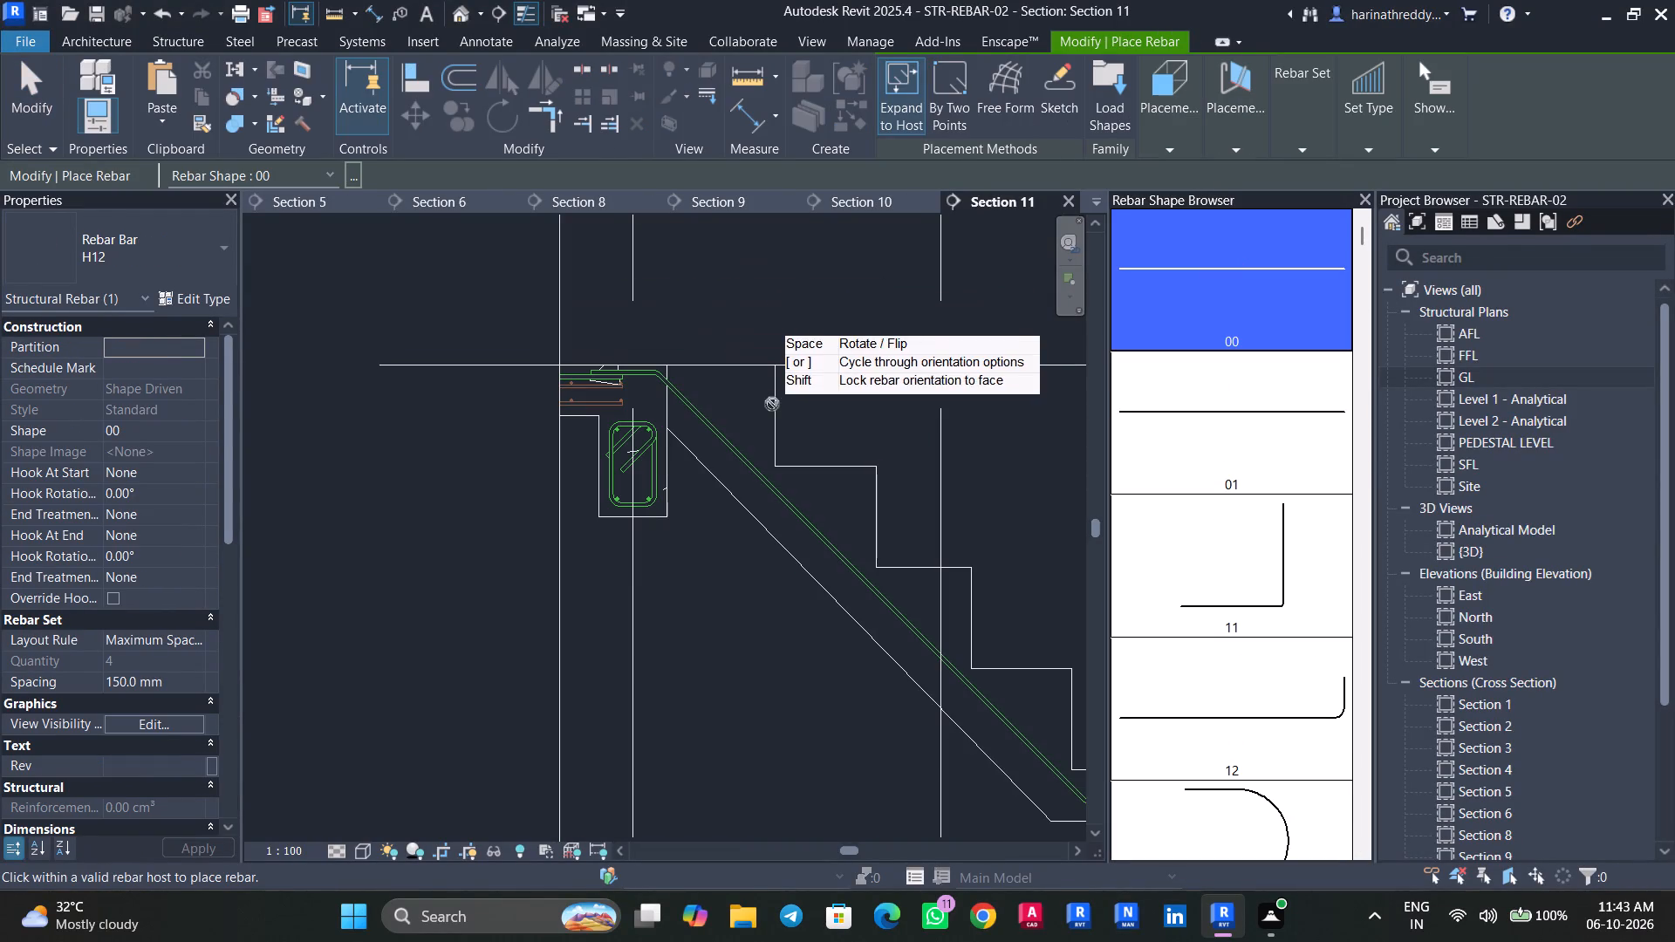
pyautogui.click(1056, 86)
pyautogui.click(768, 416)
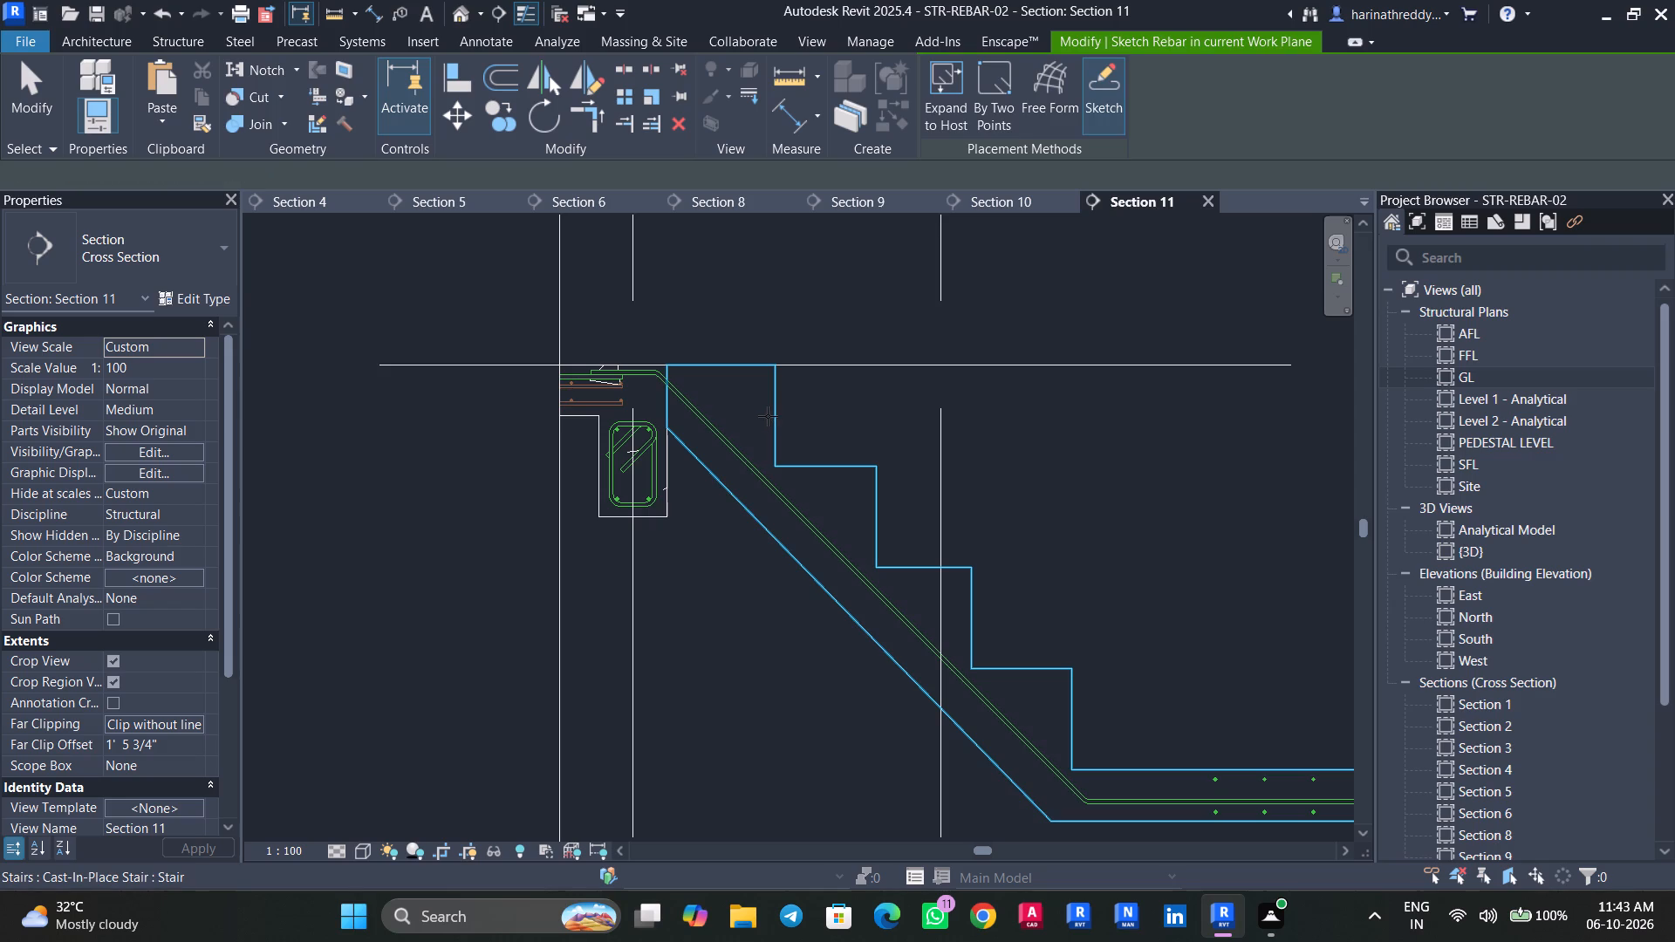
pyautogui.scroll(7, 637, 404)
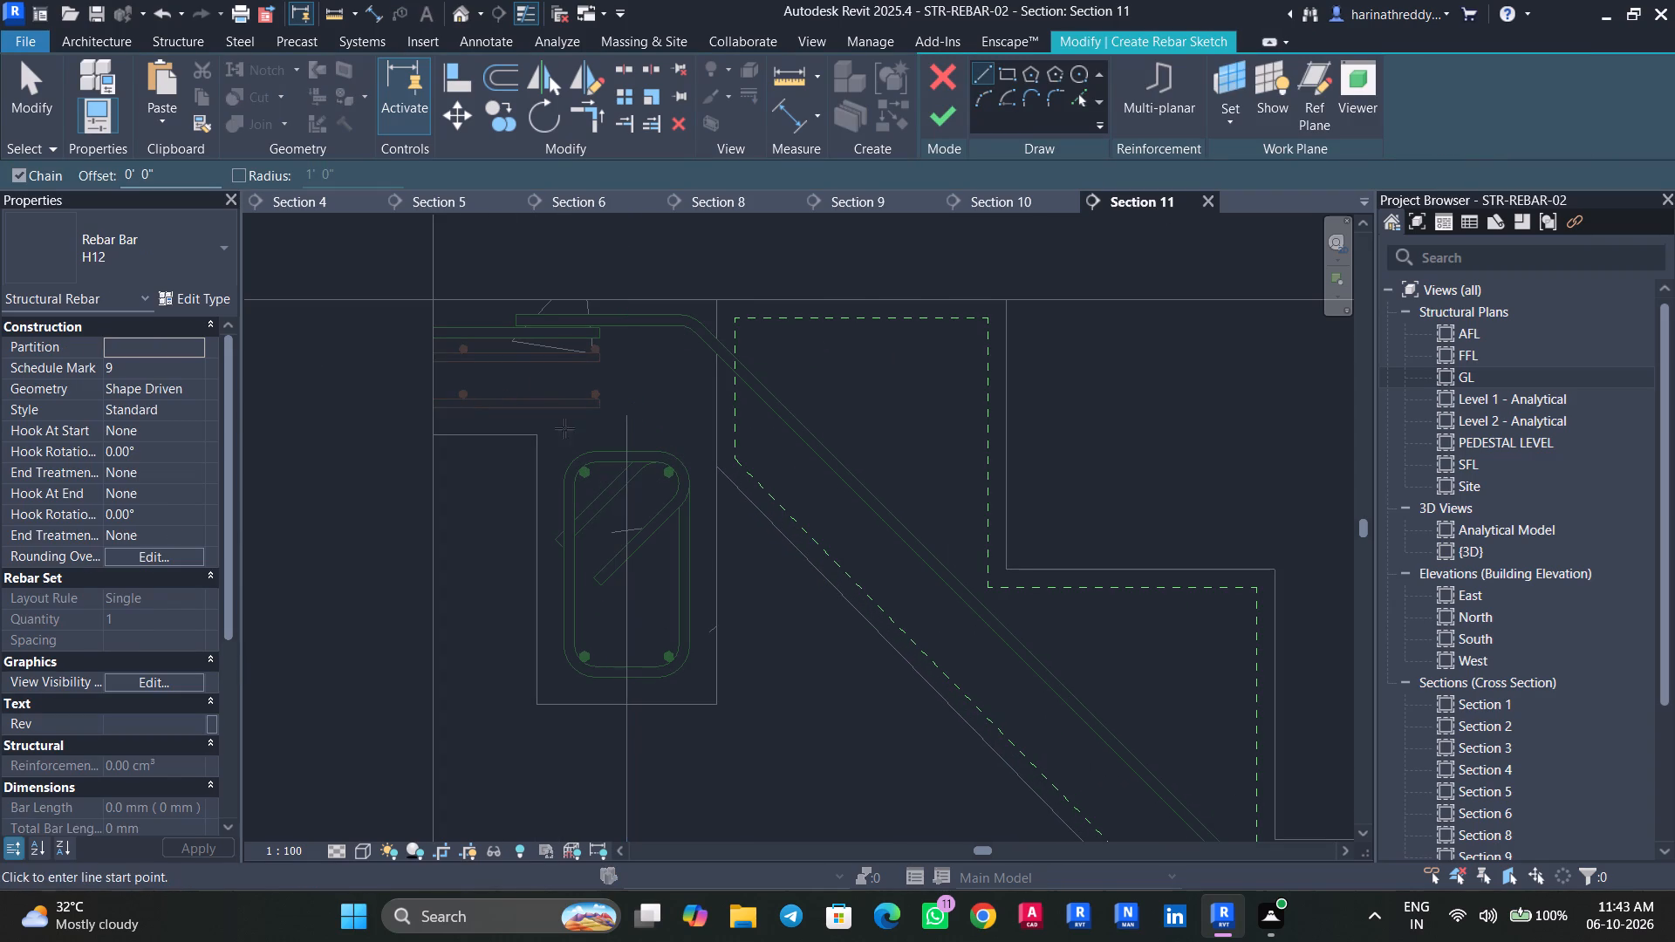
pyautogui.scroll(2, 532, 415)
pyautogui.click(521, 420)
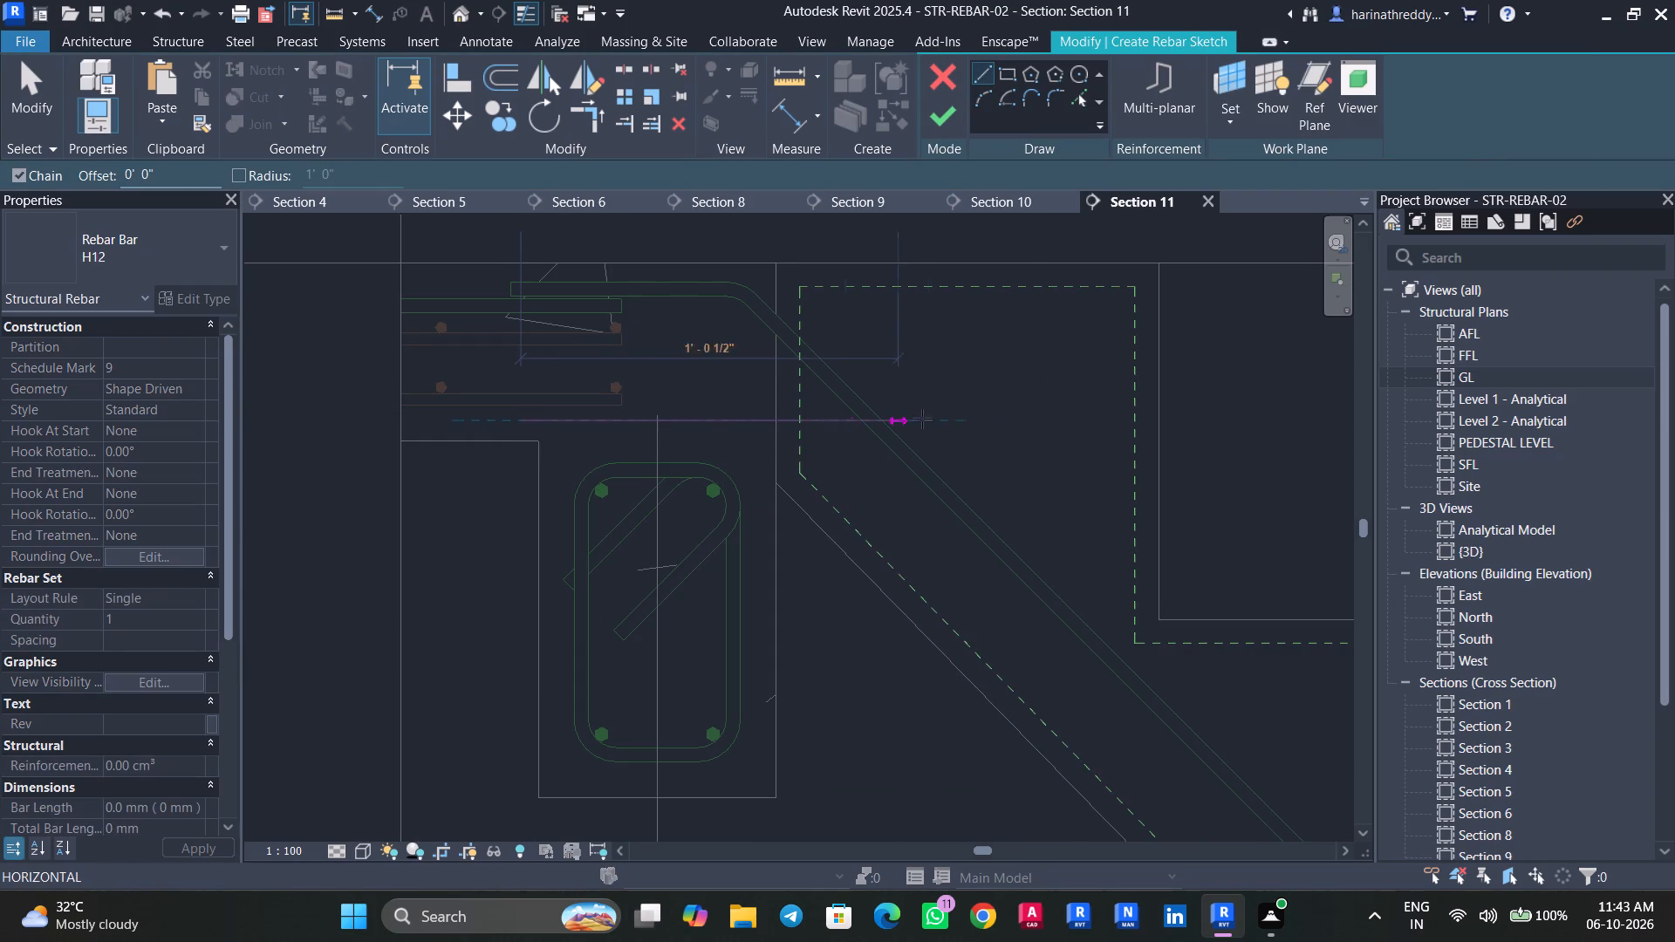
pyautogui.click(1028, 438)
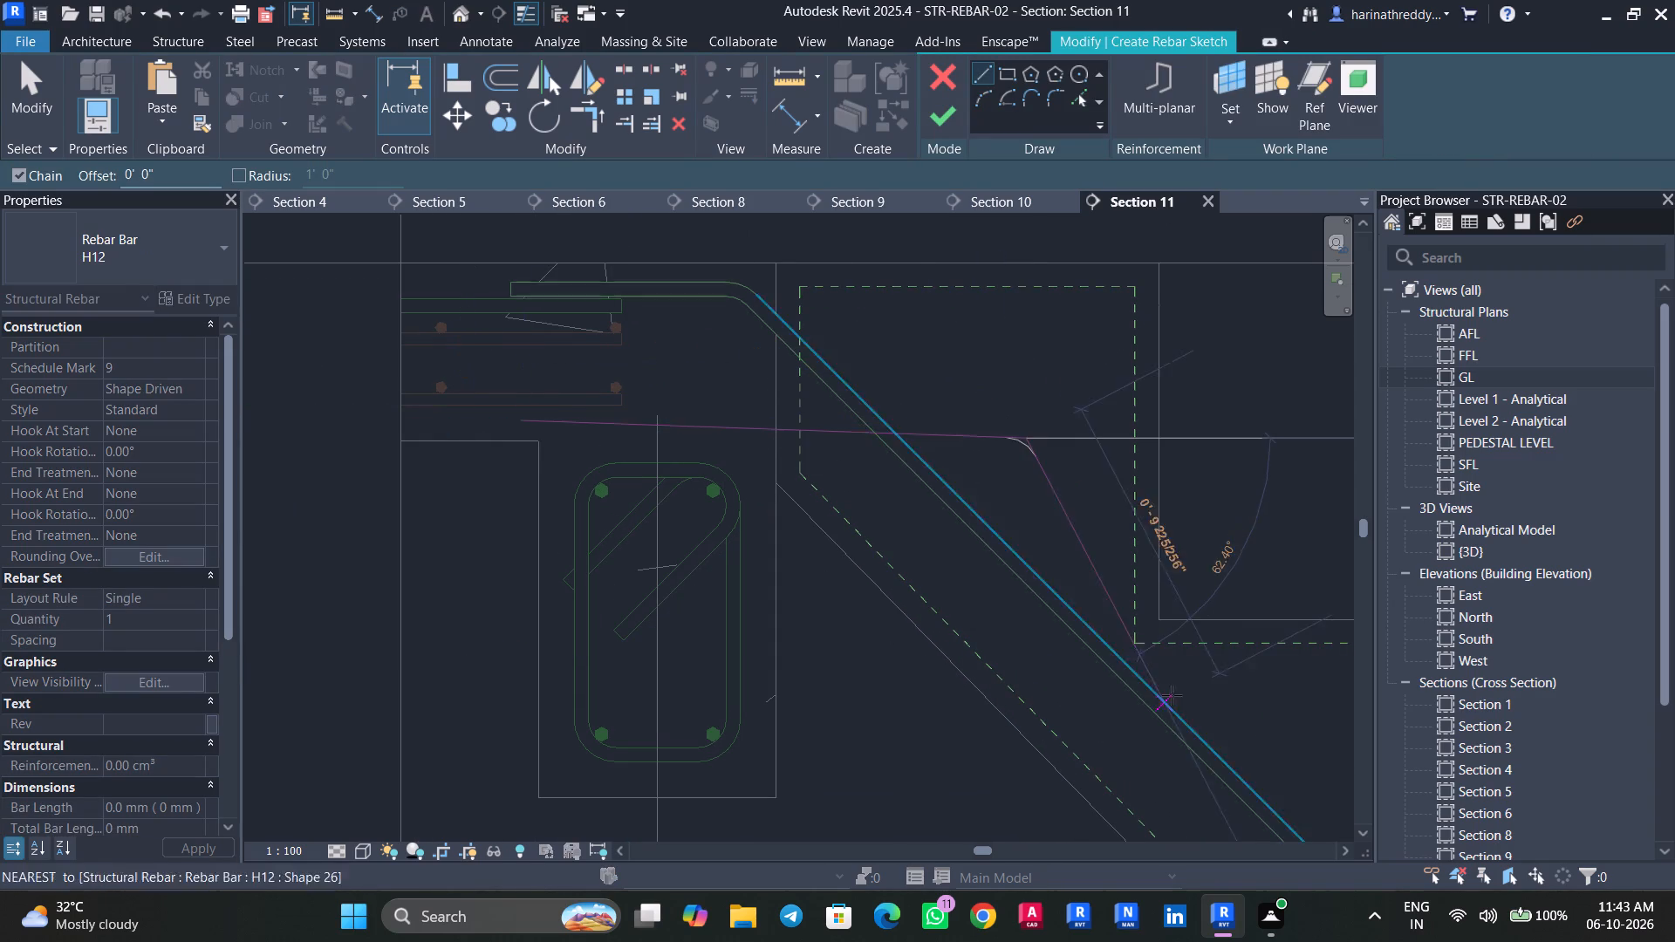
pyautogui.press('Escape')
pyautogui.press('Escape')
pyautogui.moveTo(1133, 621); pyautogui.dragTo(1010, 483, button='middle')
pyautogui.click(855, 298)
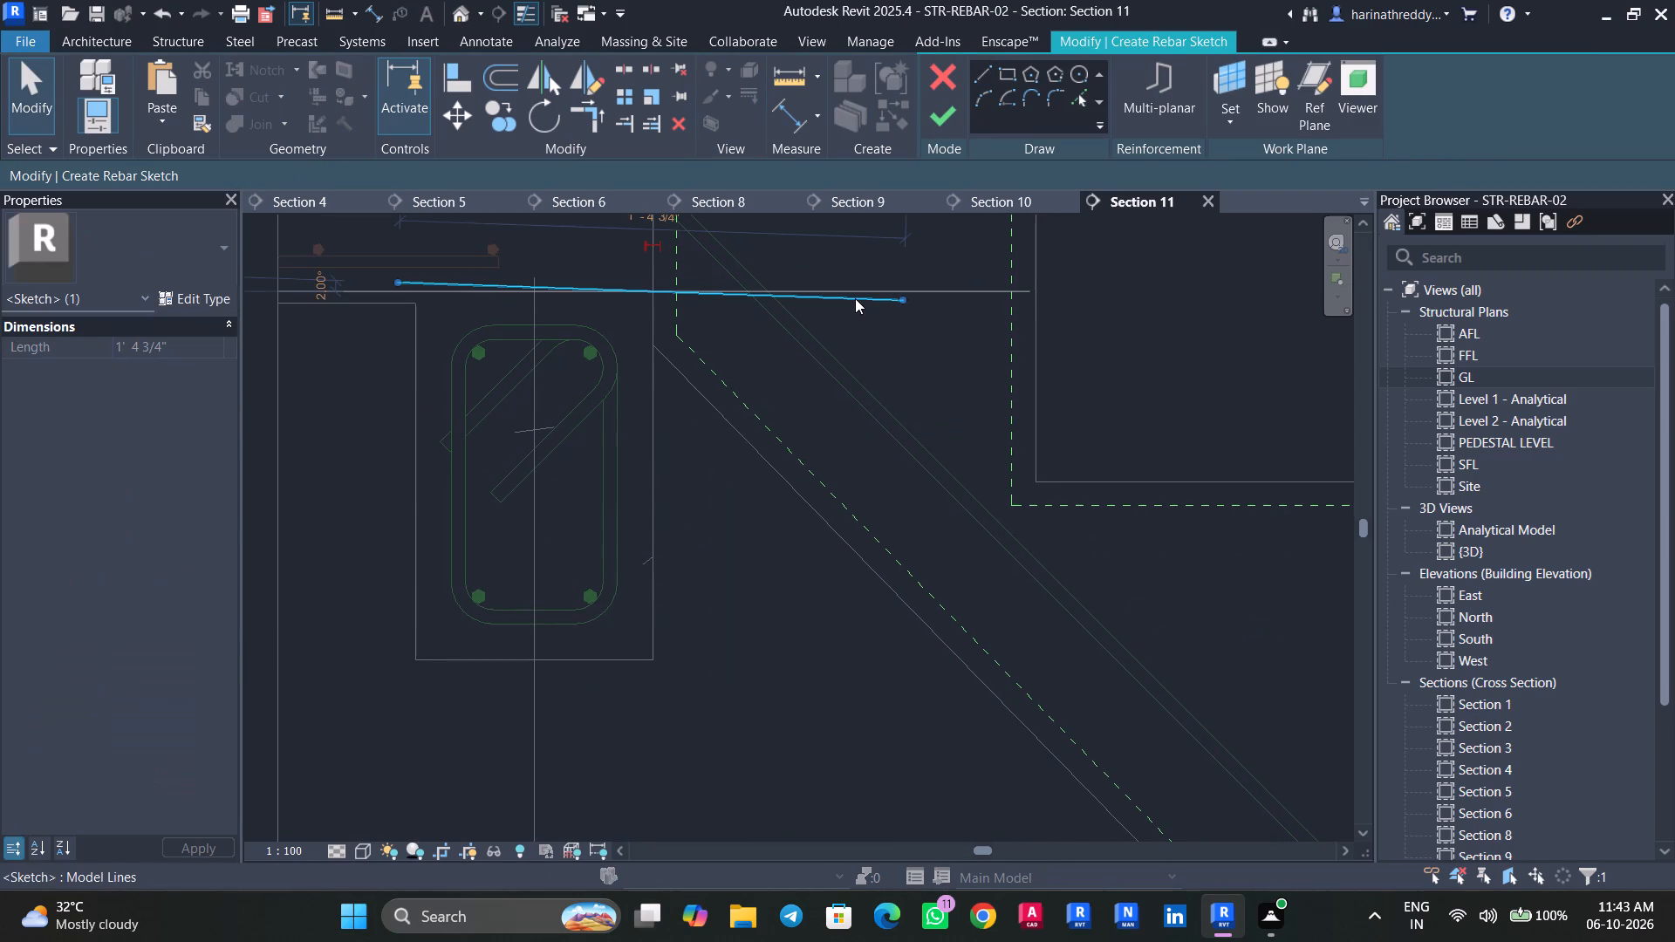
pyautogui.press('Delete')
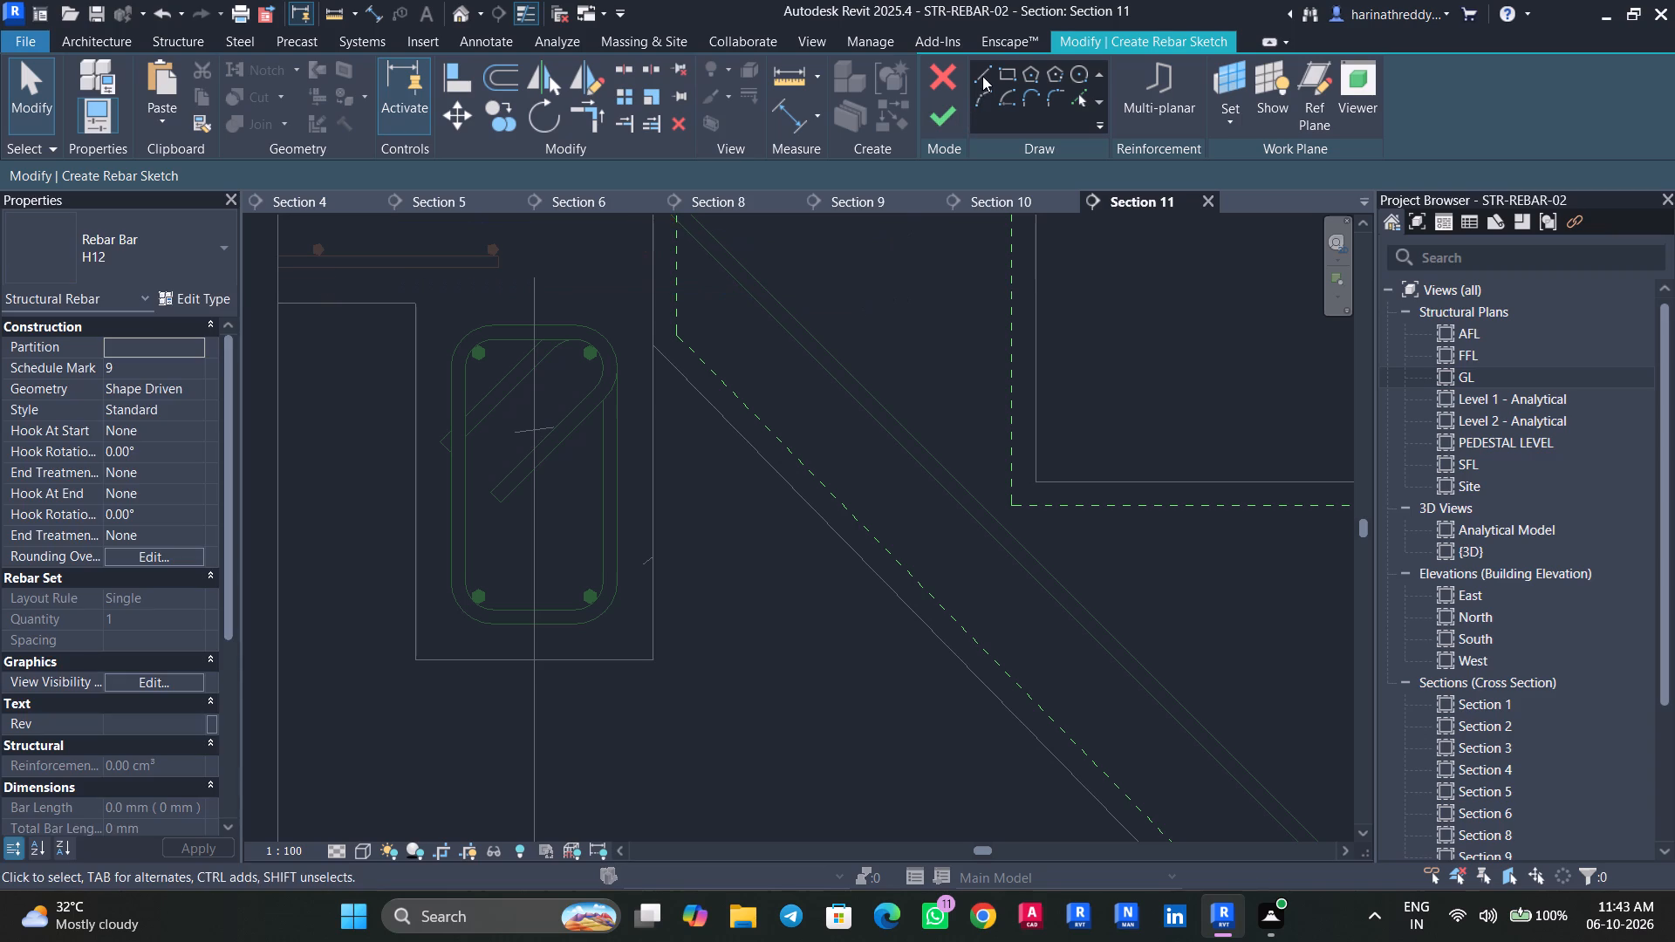
# Sketch a horizontal segment from above the upper beam into the stair, continued by a descending 45° segment about 1'-1" long.
pyautogui.click(982, 76)
pyautogui.click(398, 287)
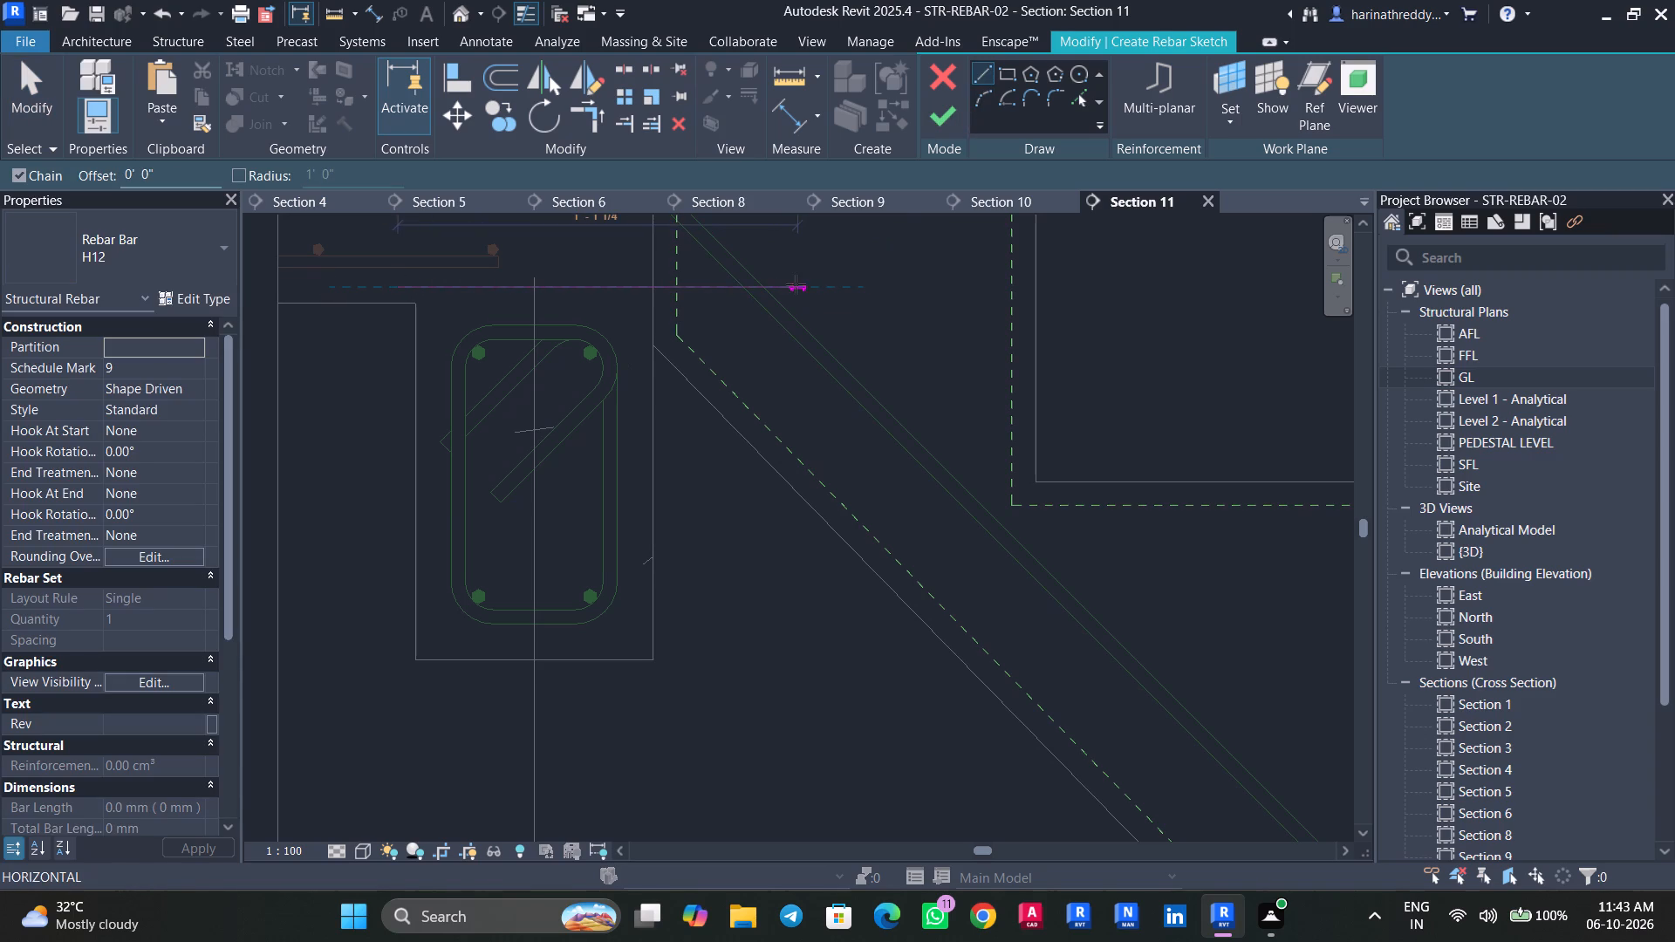
pyautogui.click(813, 285)
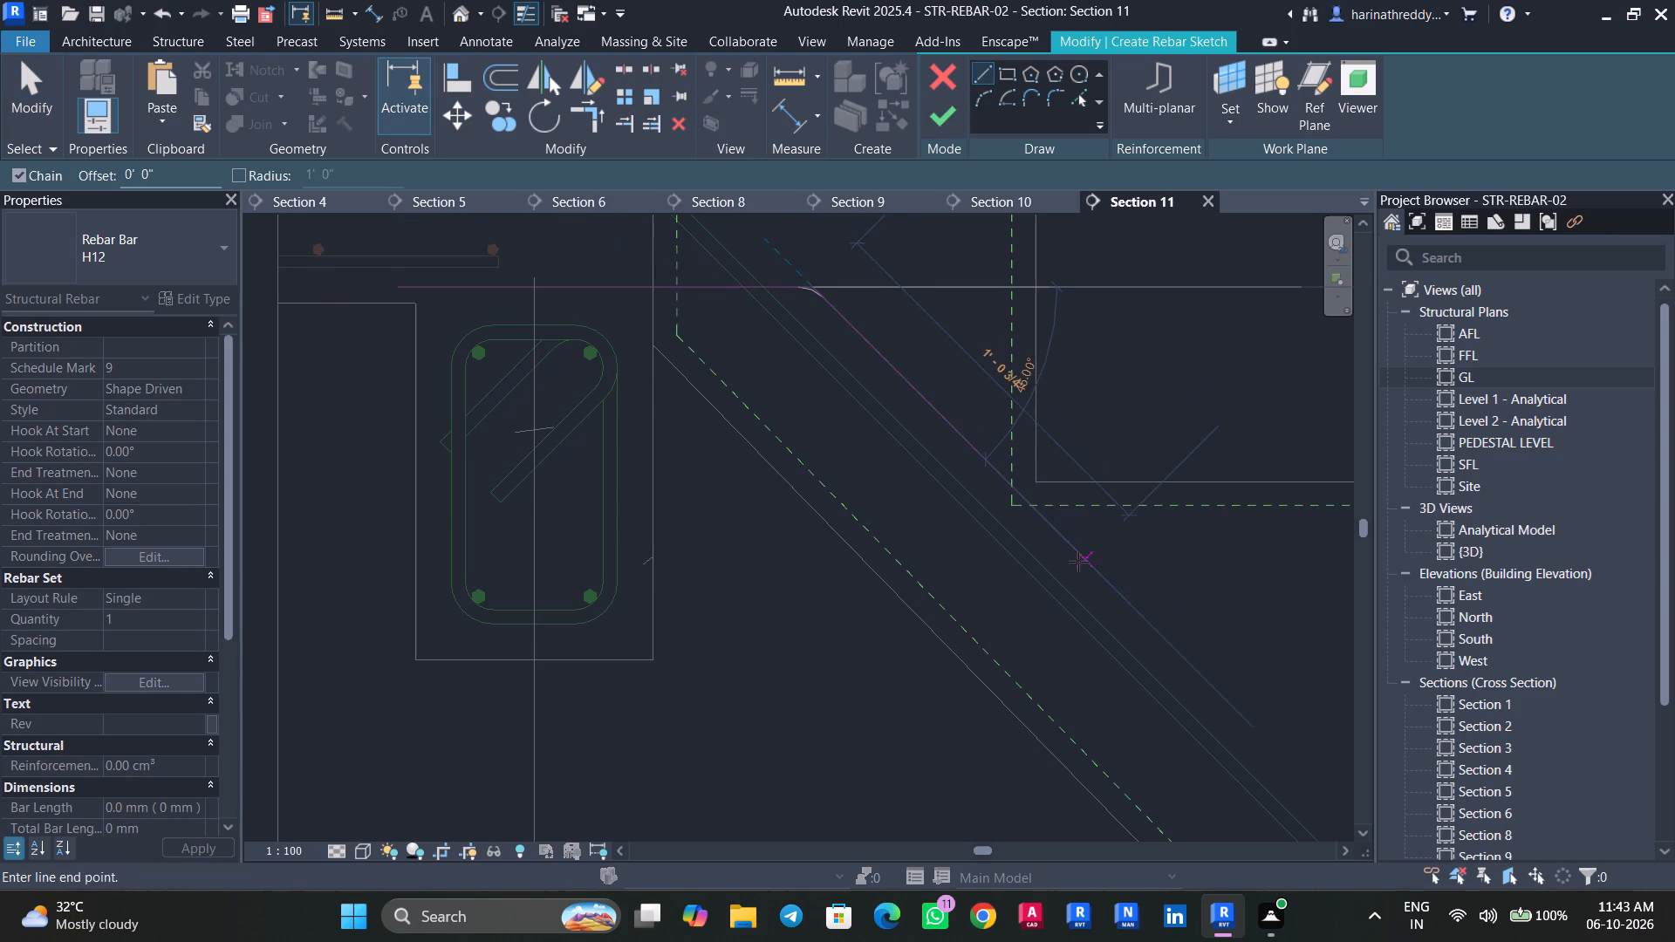
pyautogui.click(1081, 569)
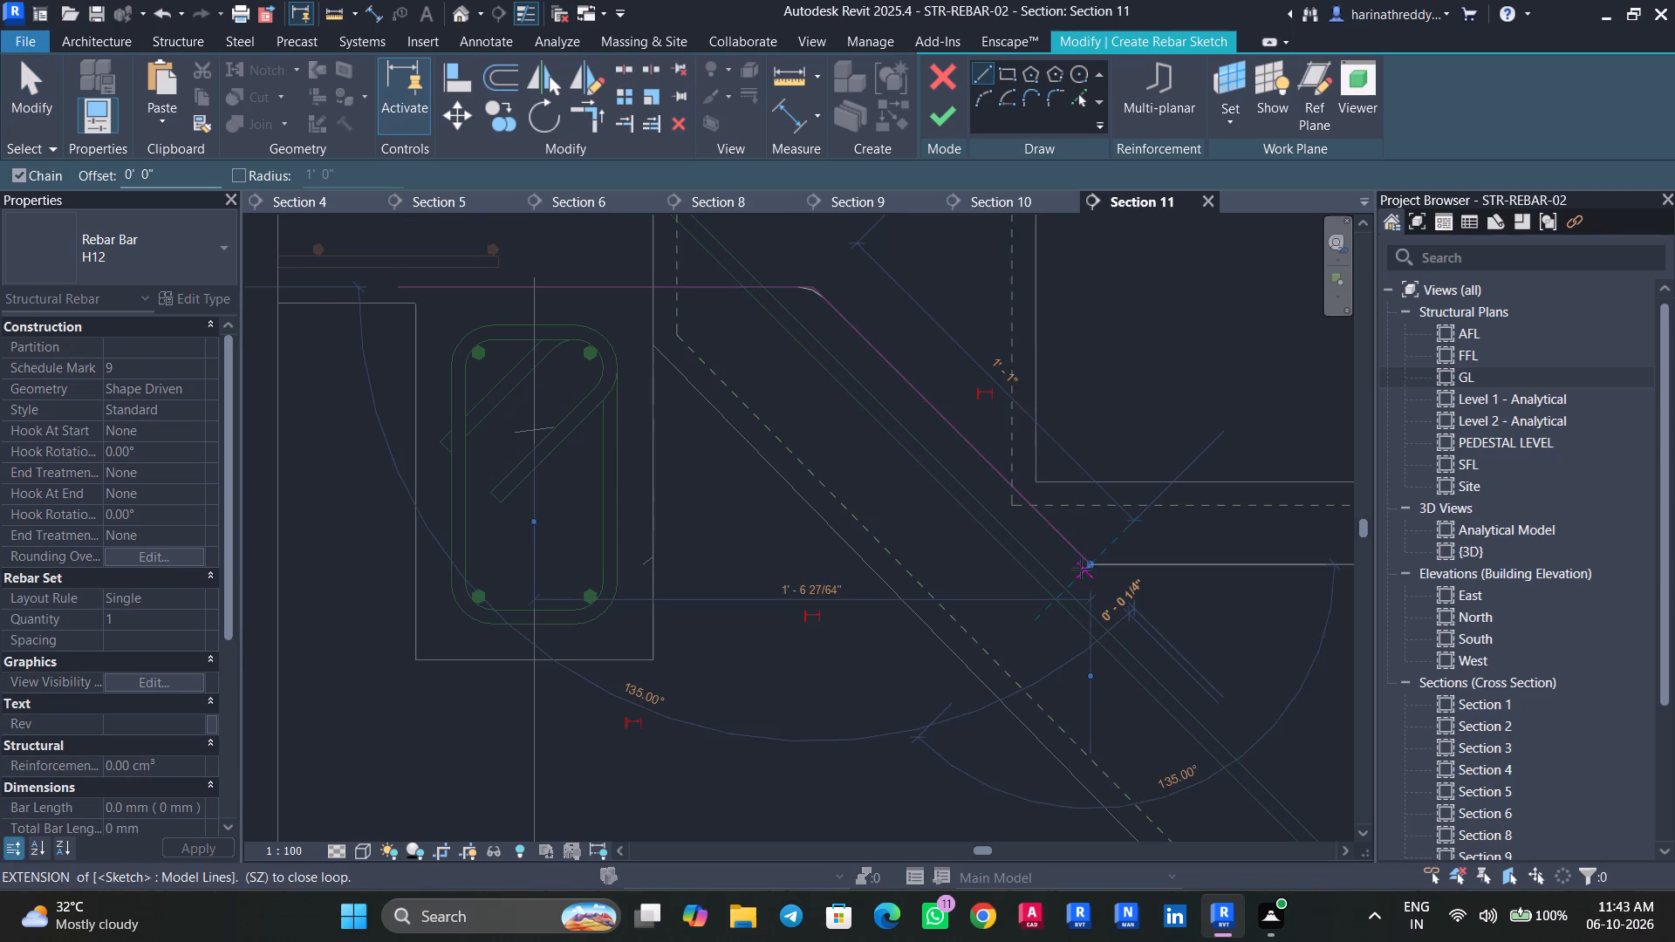
pyautogui.moveTo(1142, 604); pyautogui.dragTo(868, 352, button='middle')
pyautogui.press('Escape')
pyautogui.press('Escape')
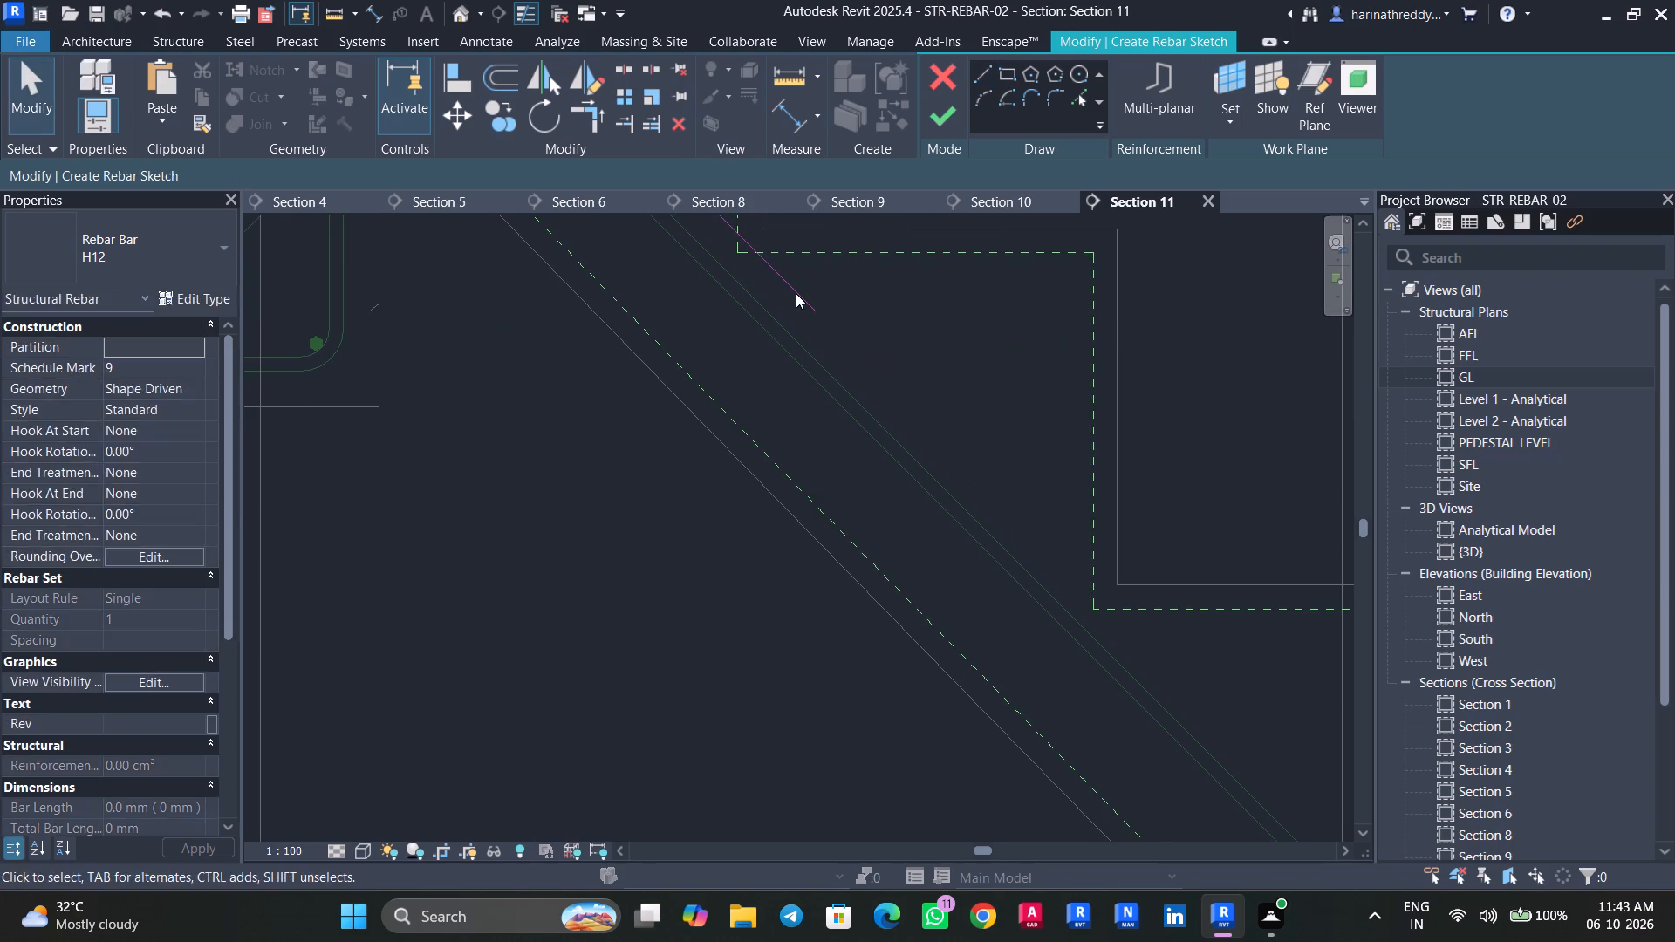
# Extend the inclined sketch segment down along the flight to a length of about 1'-10".
pyautogui.click(796, 293)
pyautogui.moveTo(815, 309); pyautogui.dragTo(1077, 592)
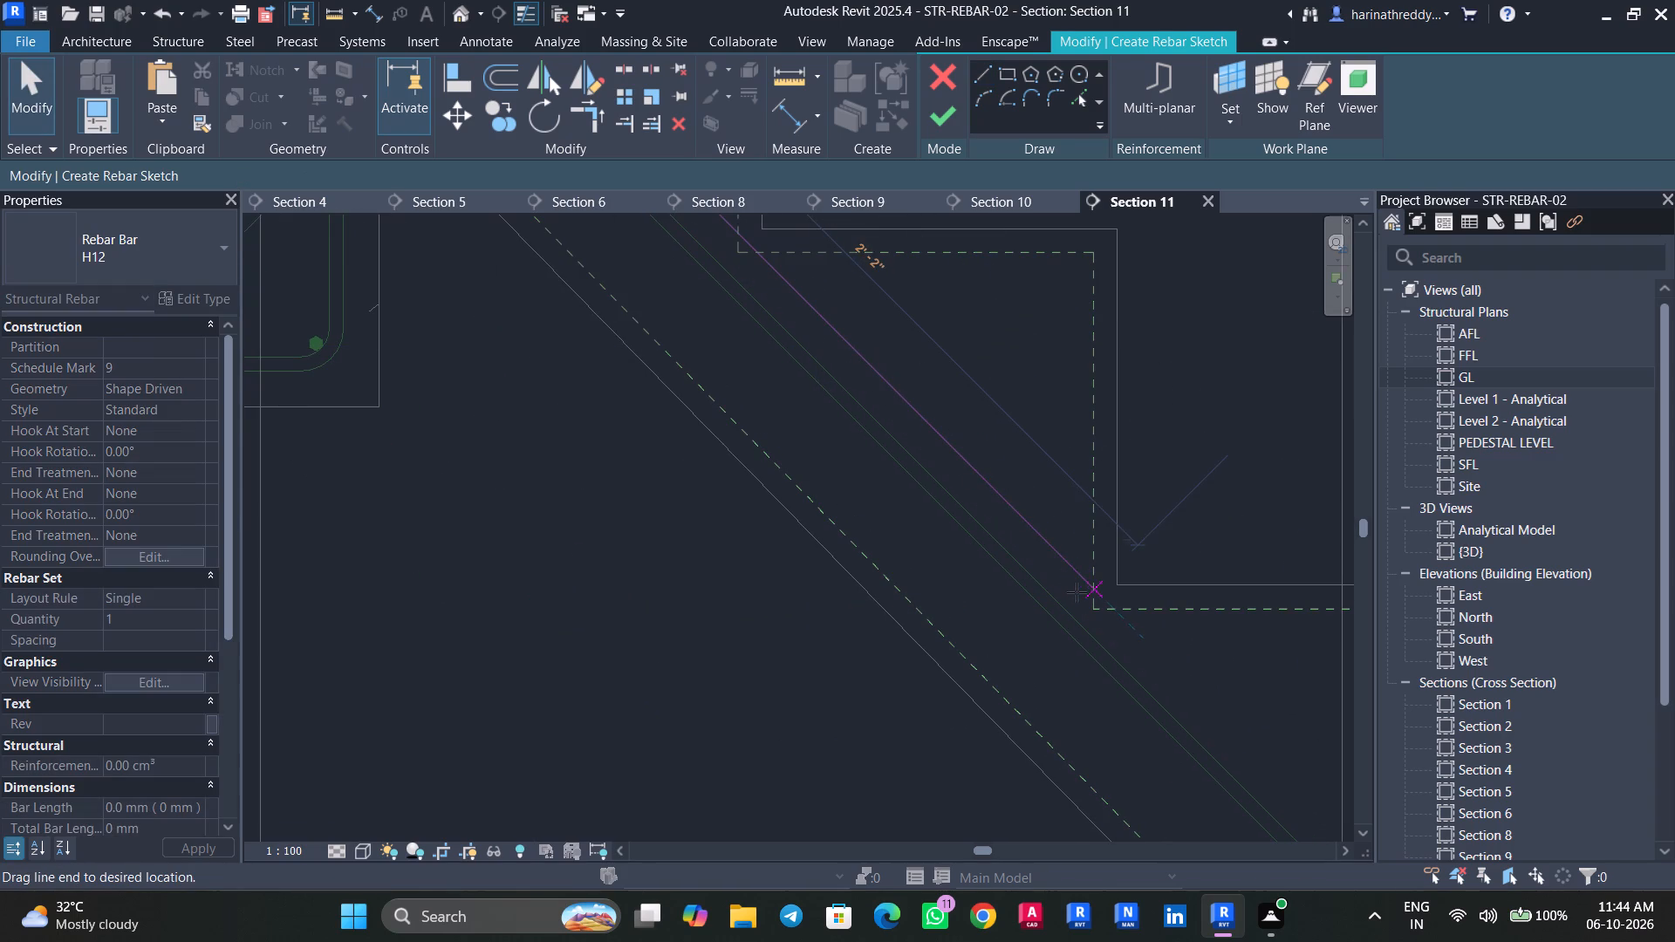
pyautogui.moveTo(1077, 592); pyautogui.dragTo(999, 515)
pyautogui.moveTo(1007, 516); pyautogui.dragTo(1059, 660, button='middle')
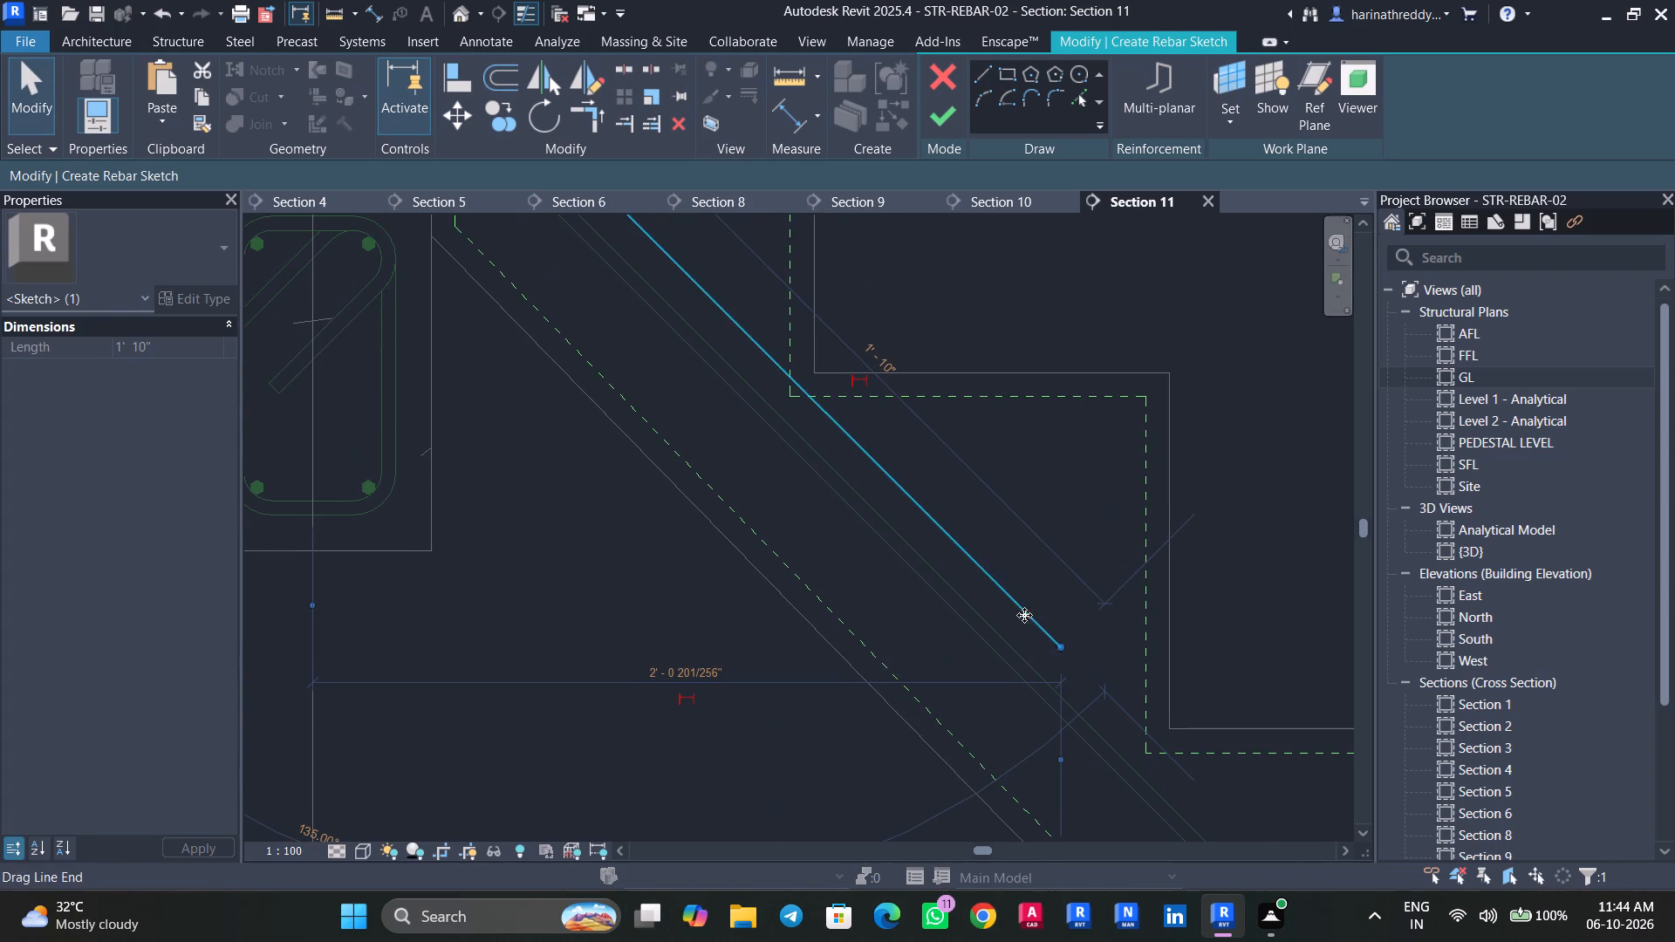
# Nudge the inclined sketch segment six increments horizontally toward the existing flight bar and finish the rebar sketch.
pyautogui.press('Left')
pyautogui.press('Left')
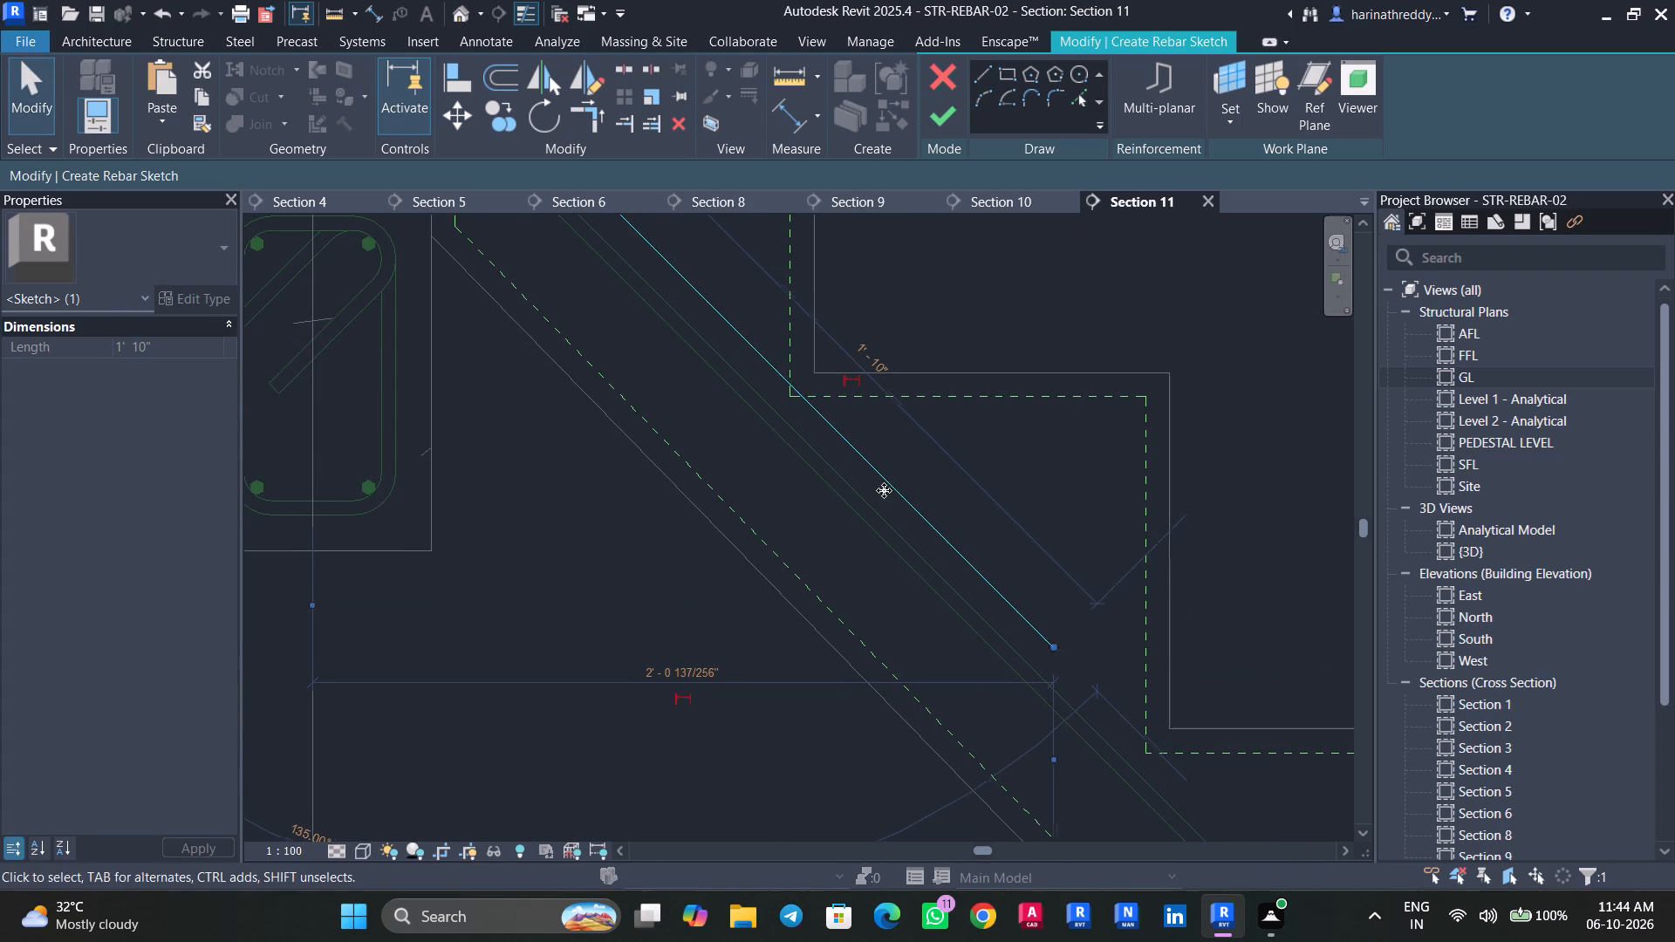
pyautogui.press('Left')
pyautogui.press('Left')
pyautogui.press('Left')
pyautogui.press('Left')
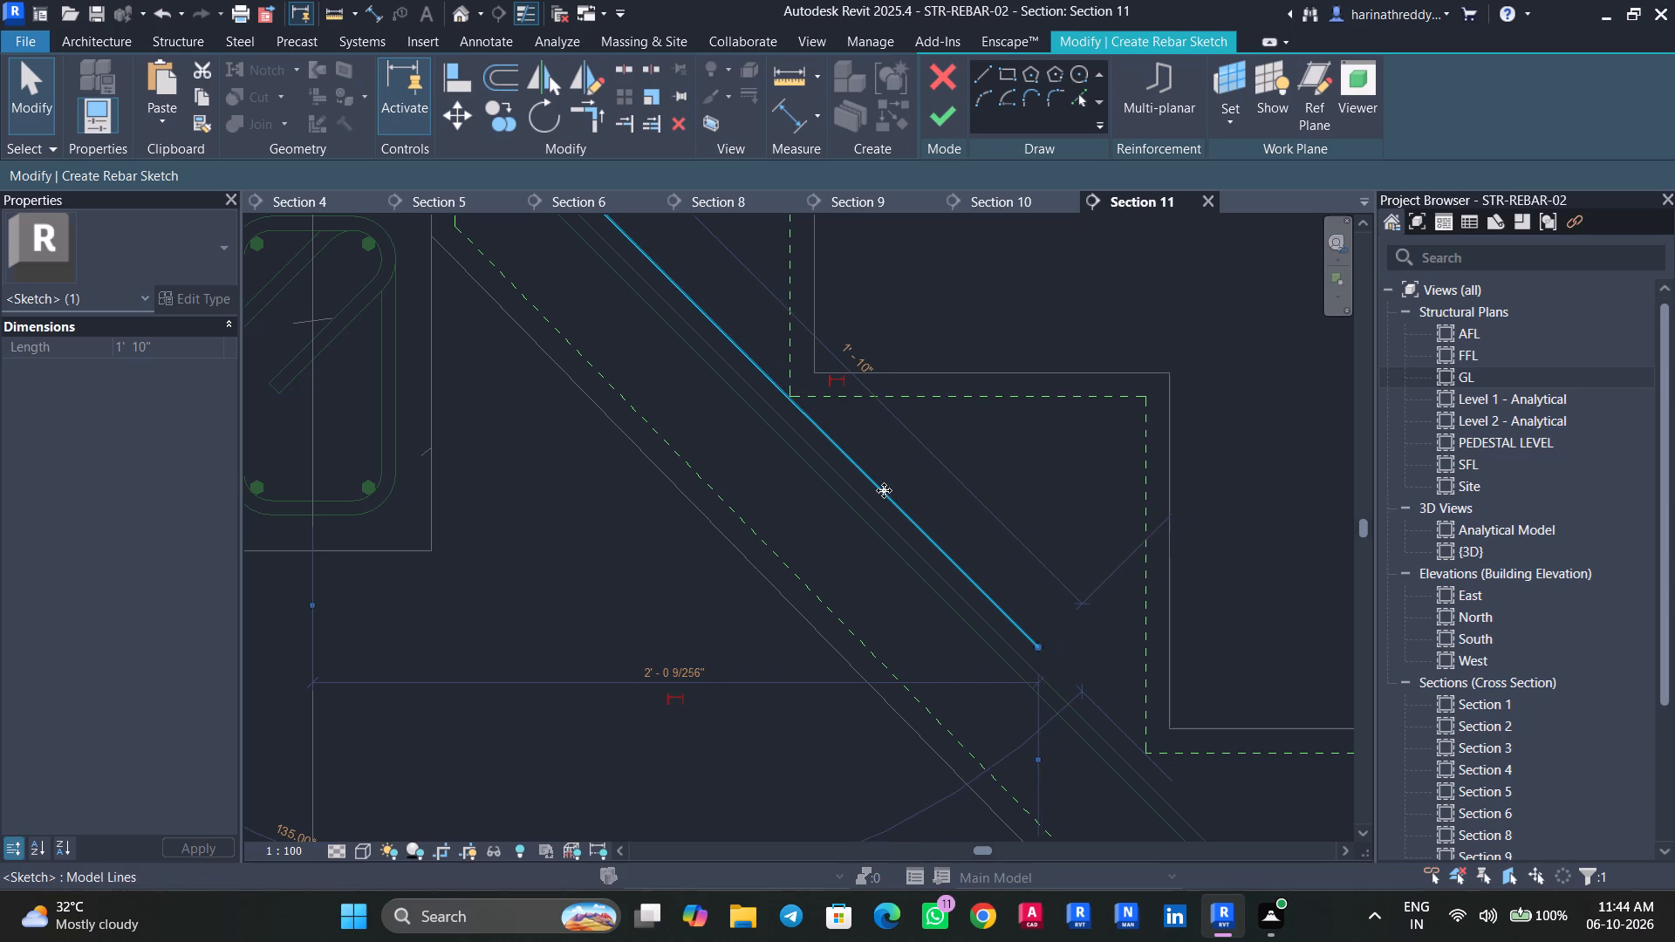
pyautogui.scroll(-5, 884, 489)
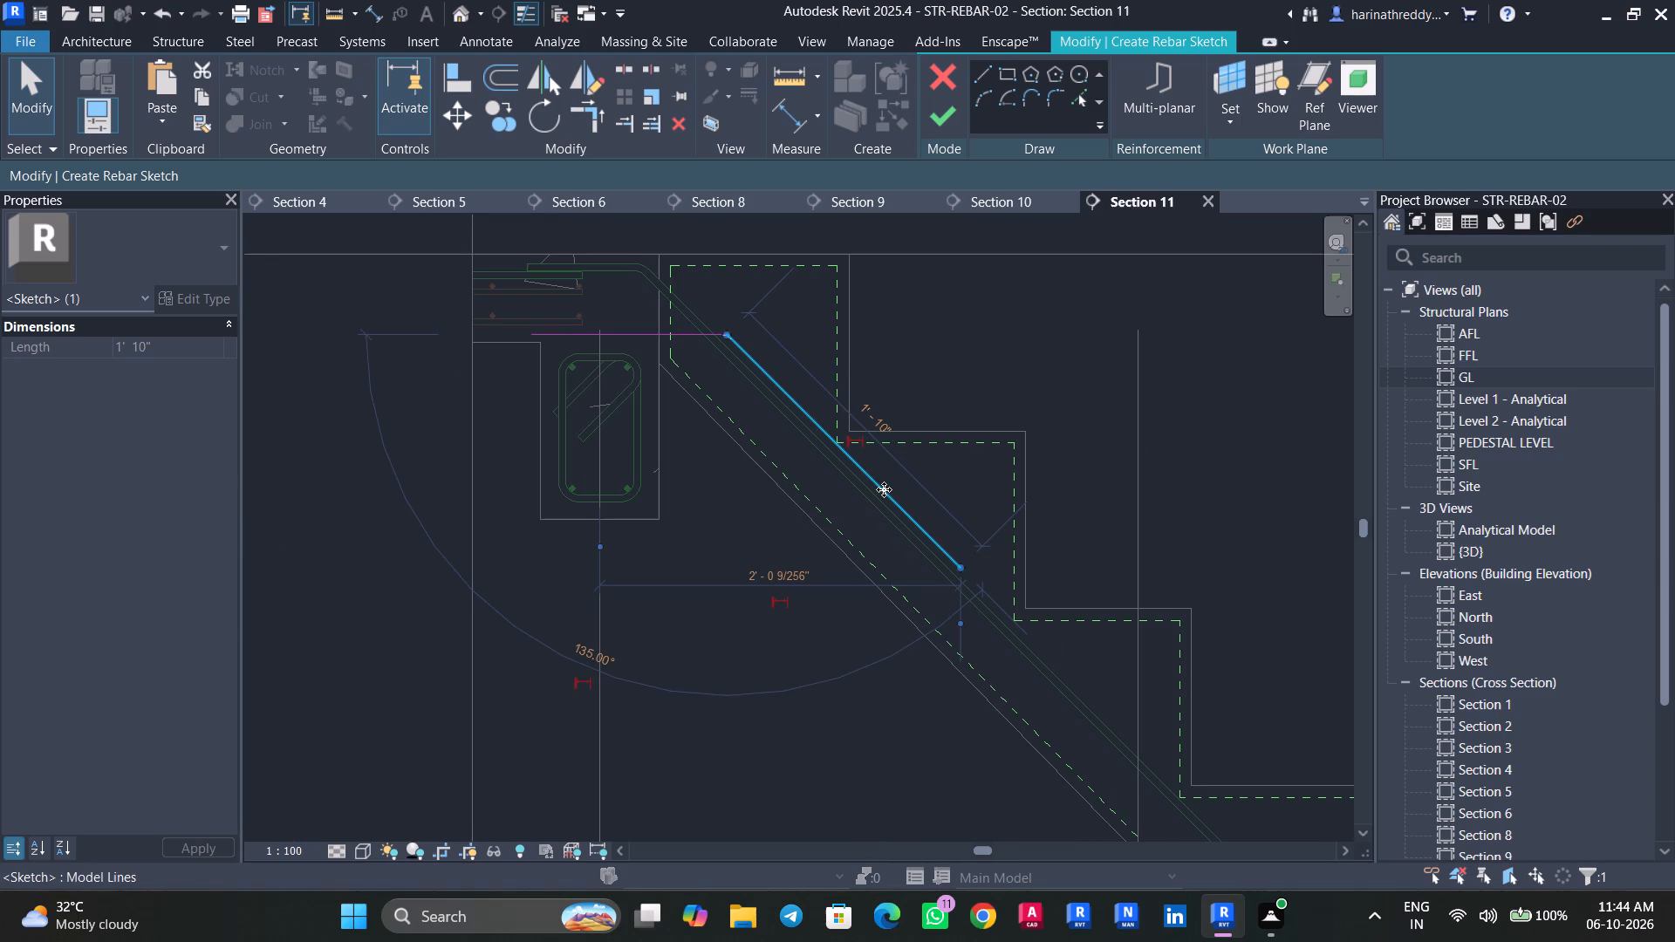
pyautogui.scroll(-1, 1031, 474)
pyautogui.moveTo(1017, 470); pyautogui.dragTo(859, 316, button='middle')
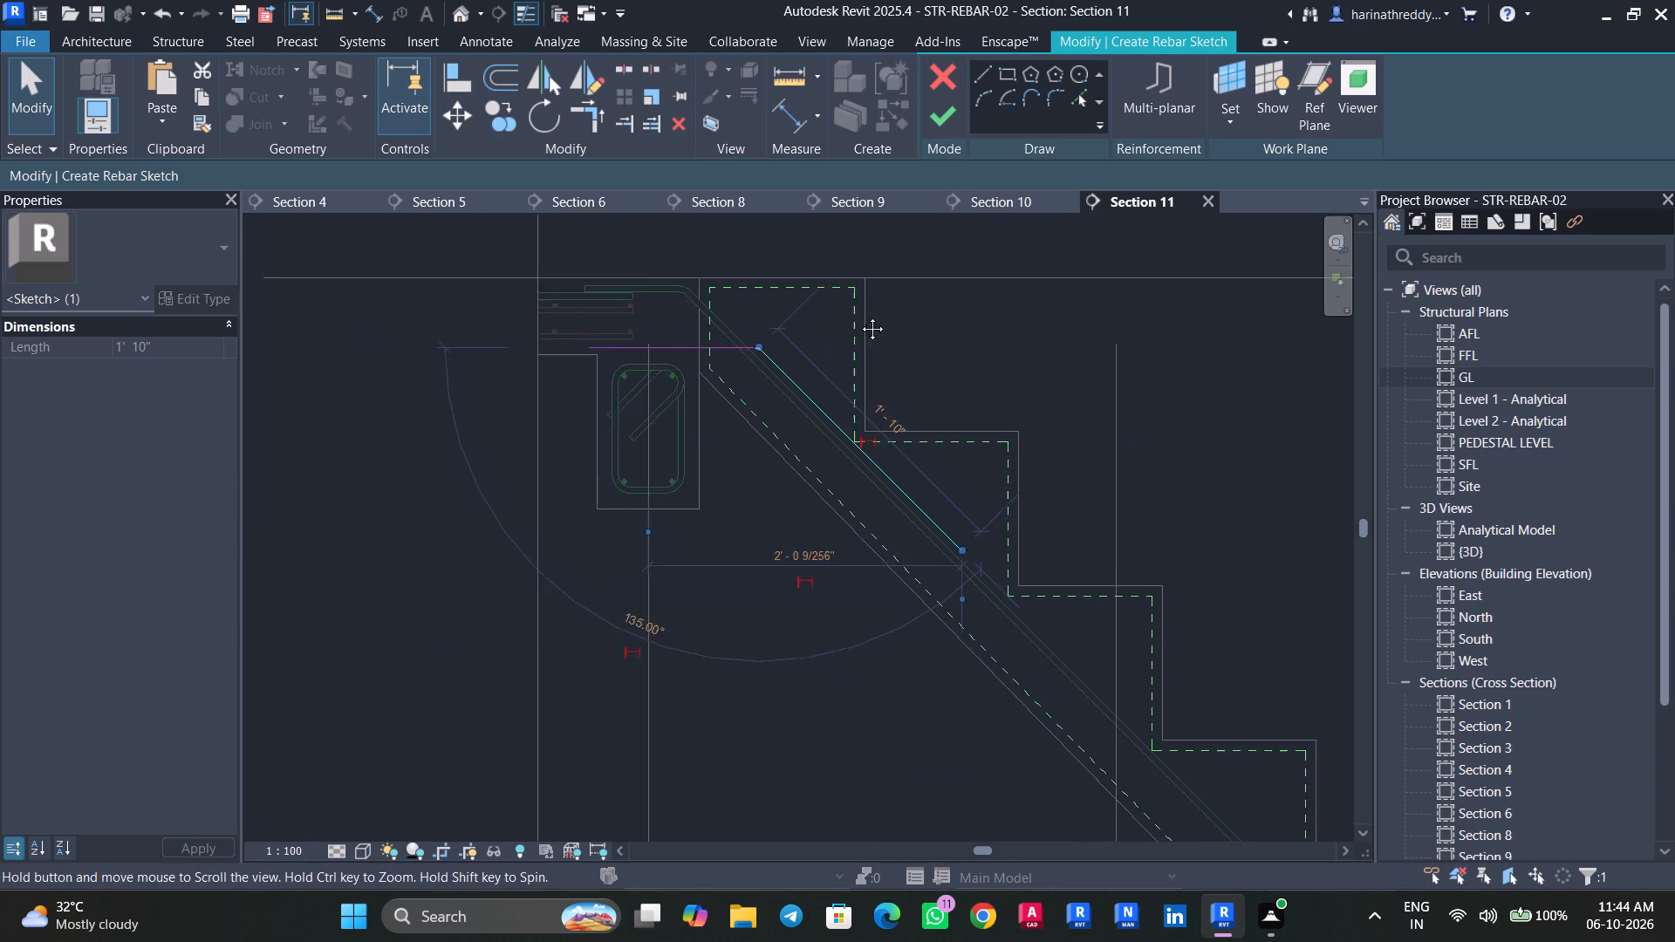
pyautogui.moveTo(859, 316); pyautogui.dragTo(859, 314, button='middle')
pyautogui.scroll(-5, 858, 319)
pyautogui.moveTo(875, 372); pyautogui.dragTo(889, 451, button='middle')
pyautogui.click(934, 127)
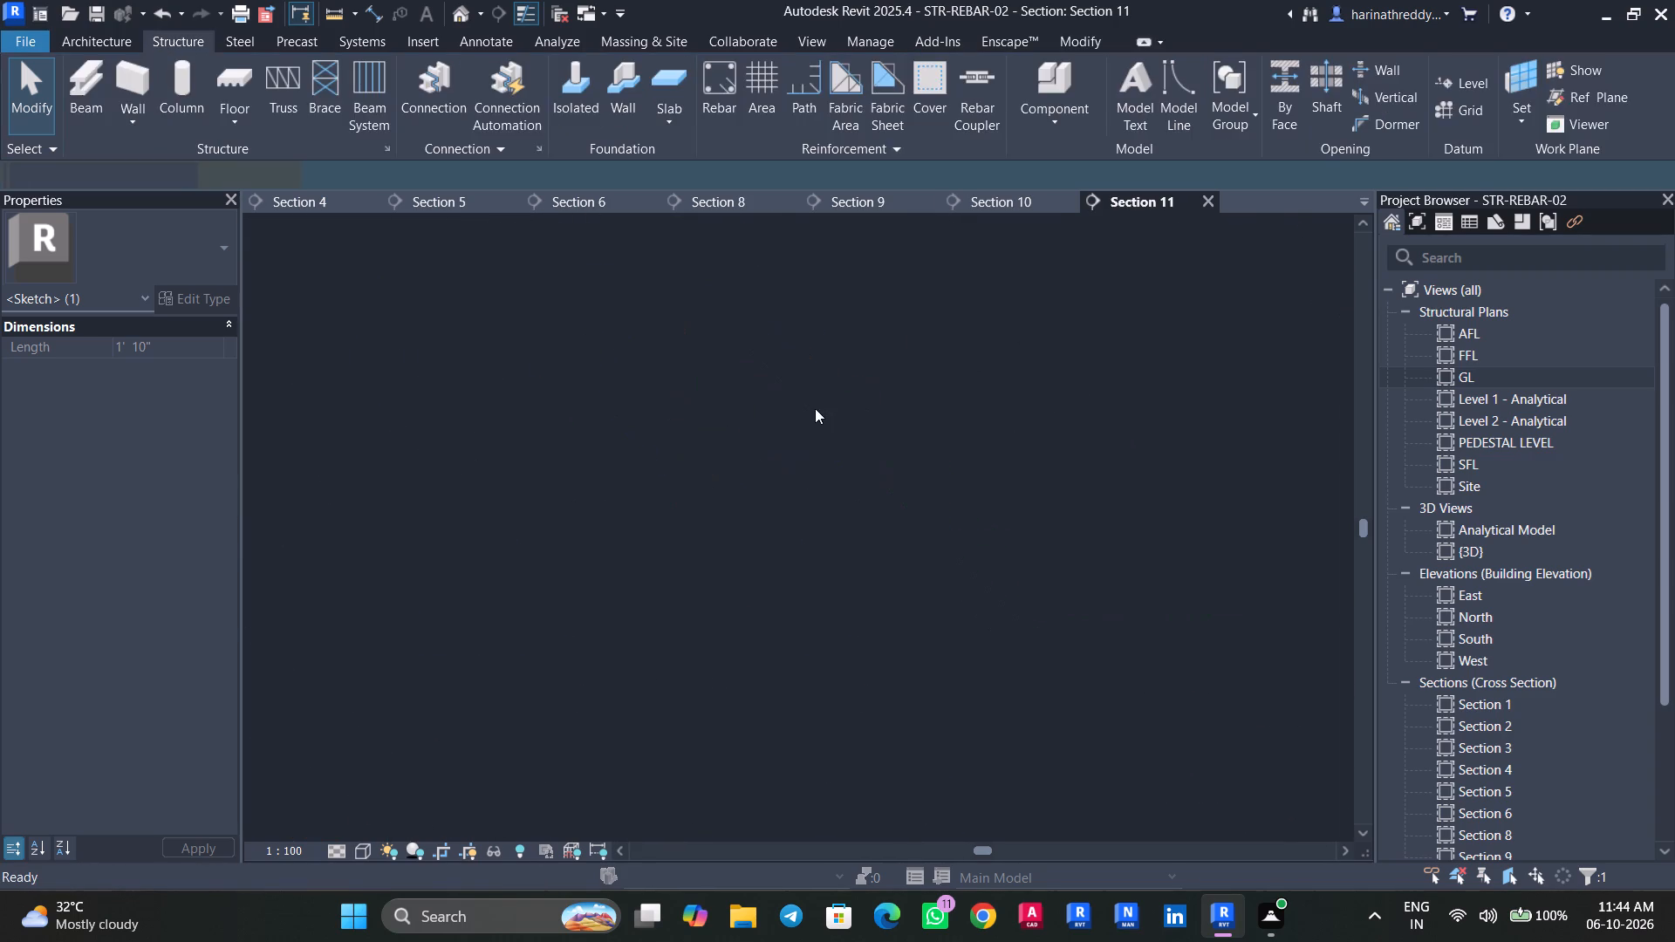
pyautogui.press('Escape')
pyautogui.press('Escape')
pyautogui.press('Escape')
# Shift the inclined leg of the long shape 26 stair bar set slightly toward the flight's sloping underside.
pyautogui.click(846, 446)
pyautogui.scroll(2, 863, 465)
pyautogui.scroll(-1, 863, 465)
pyautogui.scroll(1, 863, 465)
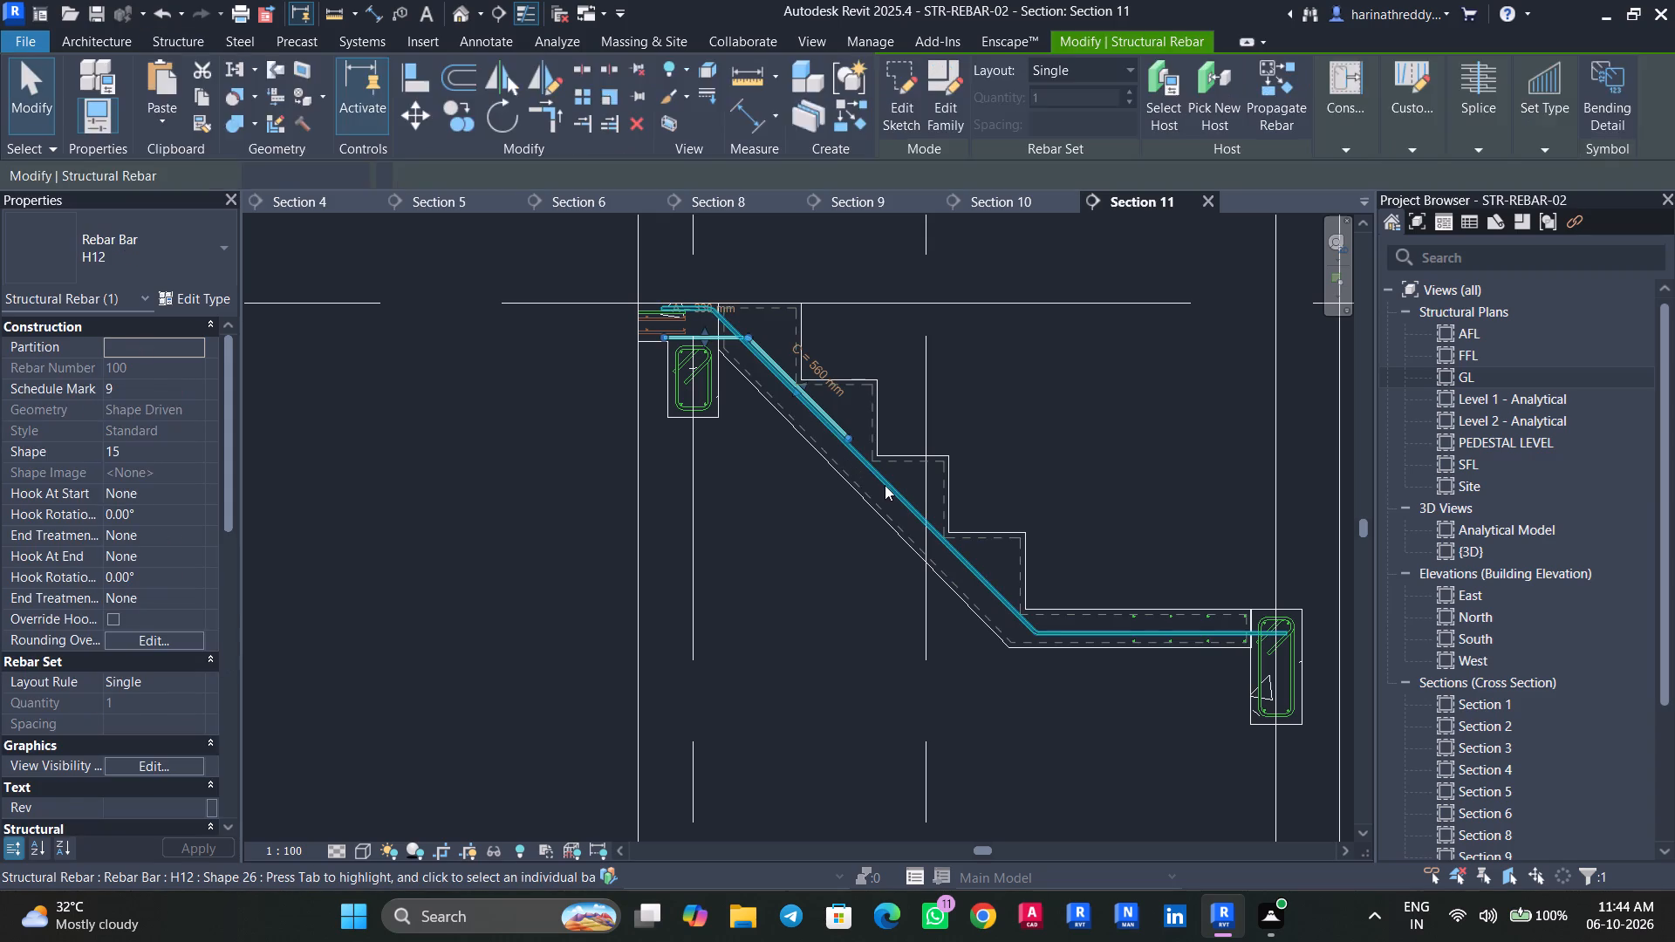
pyautogui.press('Escape')
pyautogui.click(885, 485)
pyautogui.scroll(3, 885, 485)
pyautogui.moveTo(865, 471); pyautogui.dragTo(851, 488)
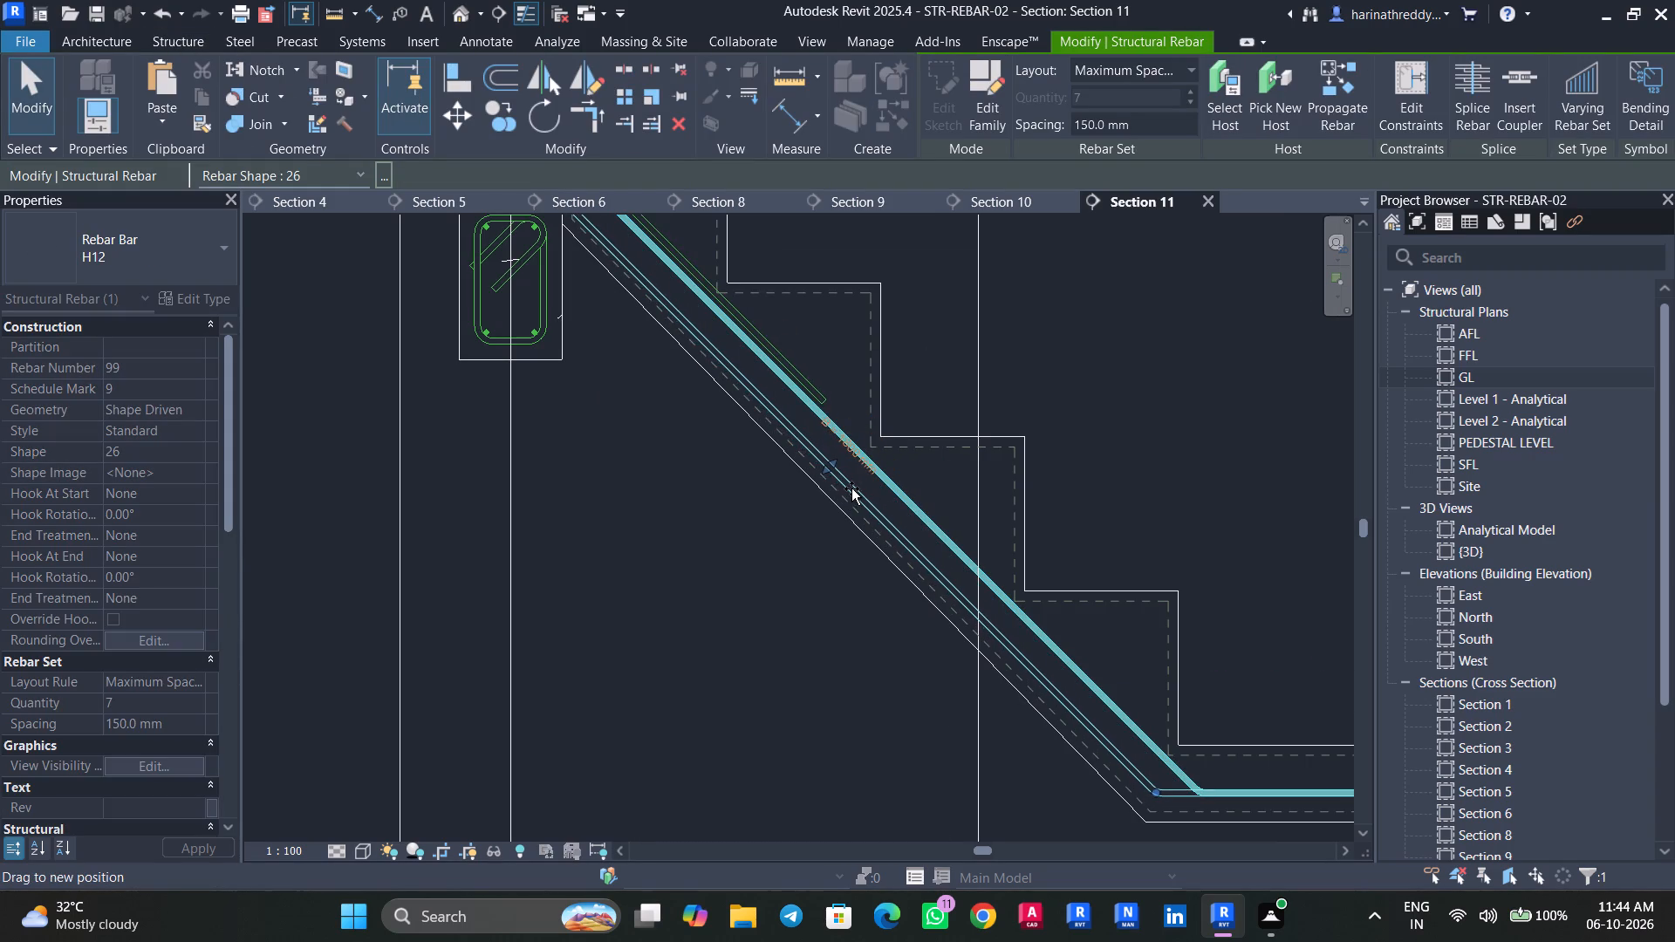
pyautogui.moveTo(851, 488); pyautogui.dragTo(855, 486)
pyautogui.press('Escape')
pyautogui.press('Escape')
pyautogui.click(892, 498)
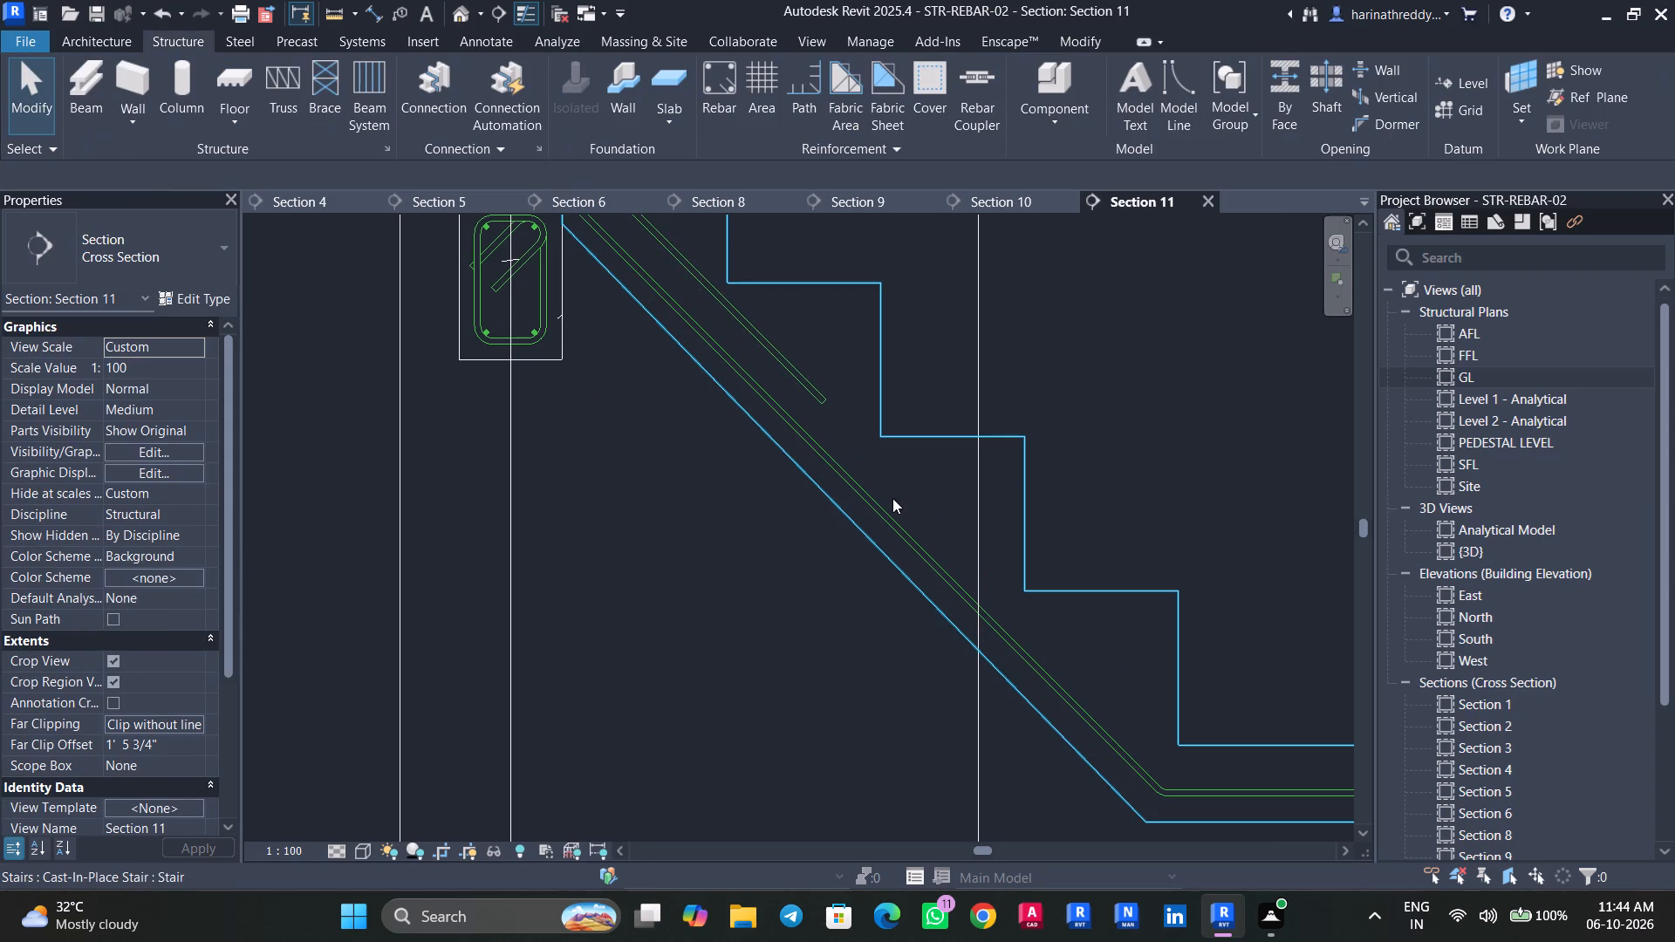
pyautogui.press('Escape')
# Move the long stair bar's lower bend slightly down toward the landing's underside, giving a landing leg of about 1070 mm.
pyautogui.click(877, 514)
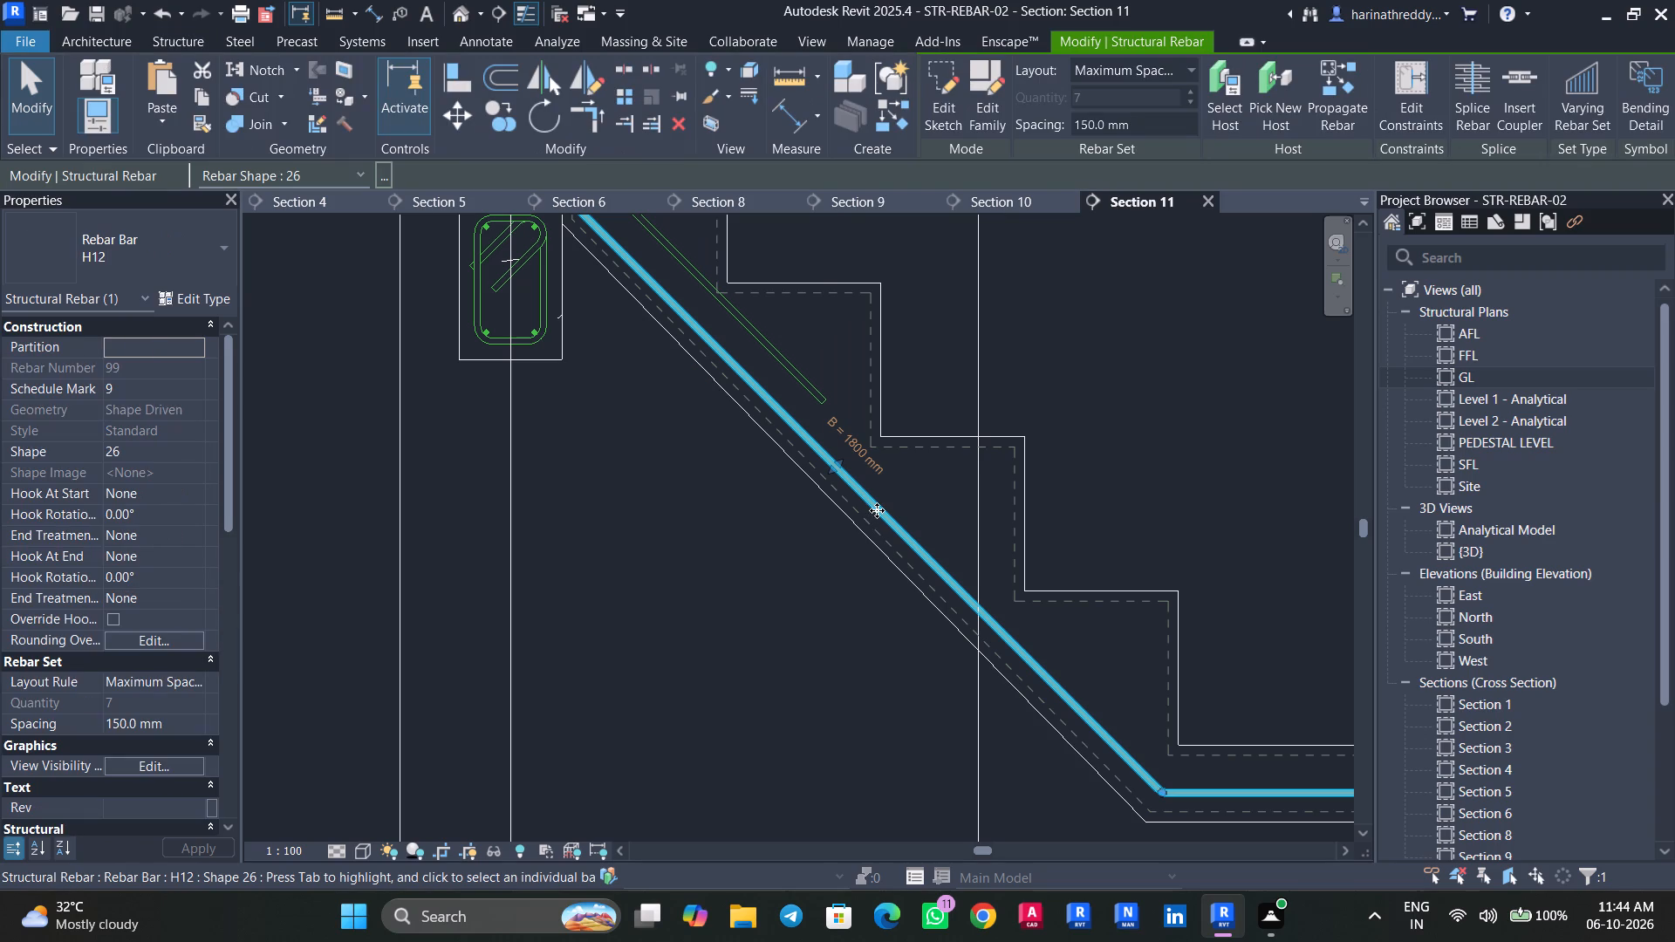
pyautogui.scroll(-1, 877, 510)
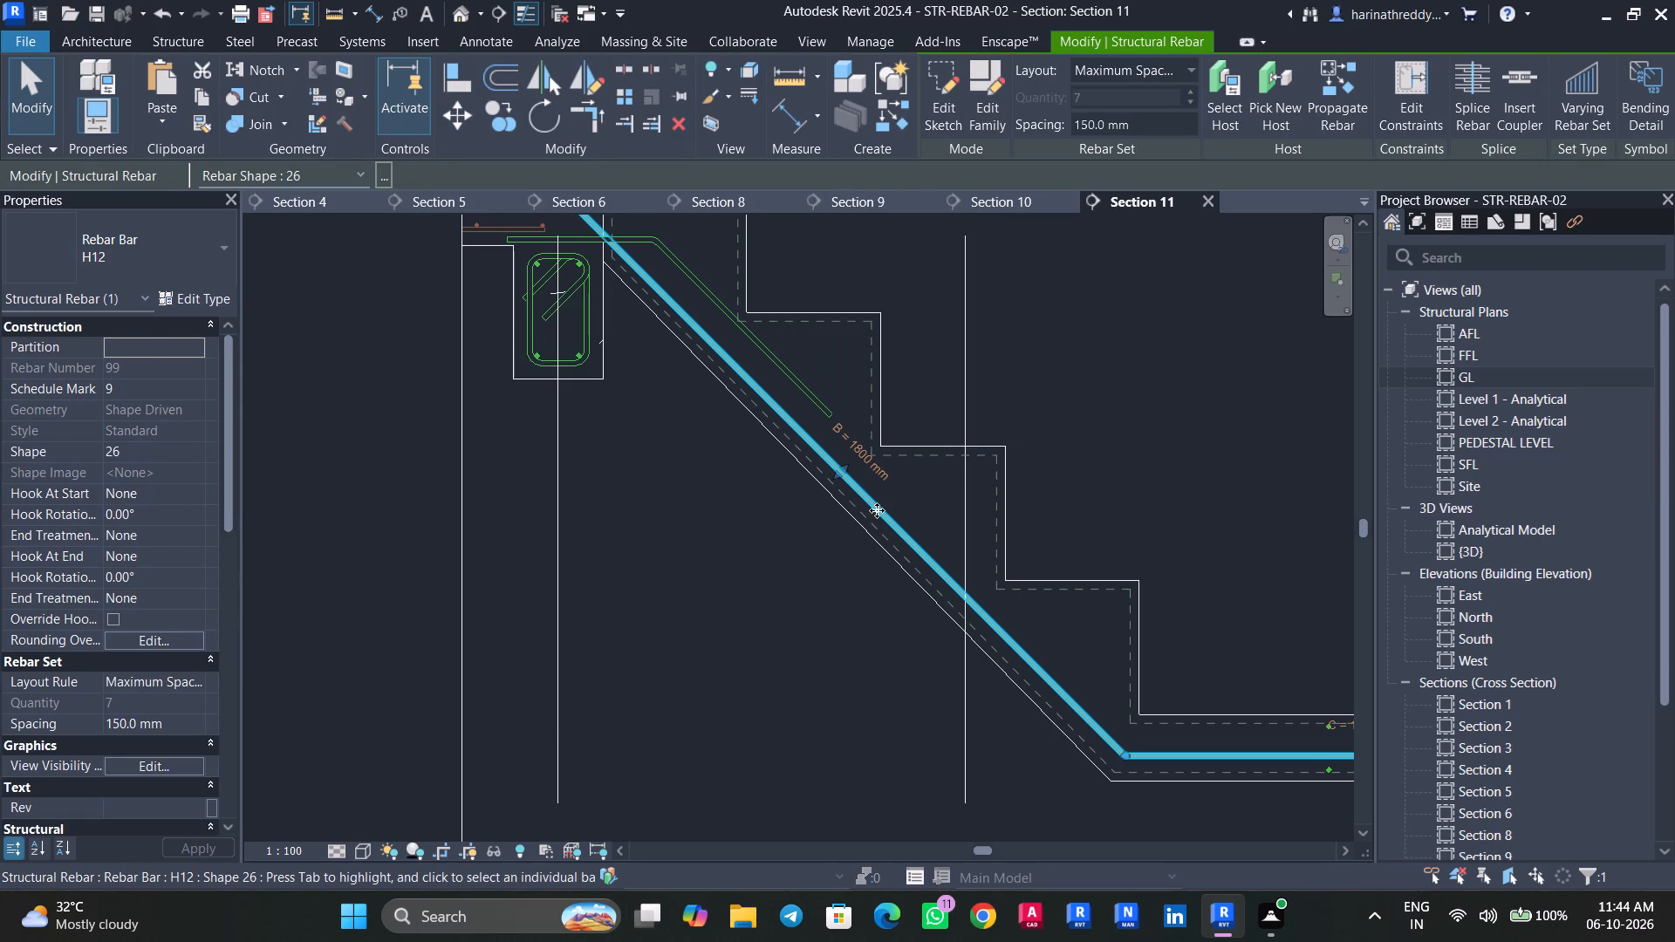
pyautogui.scroll(4, 1133, 758)
pyautogui.moveTo(1119, 754); pyautogui.dragTo(1109, 767)
pyautogui.scroll(-9, 1109, 767)
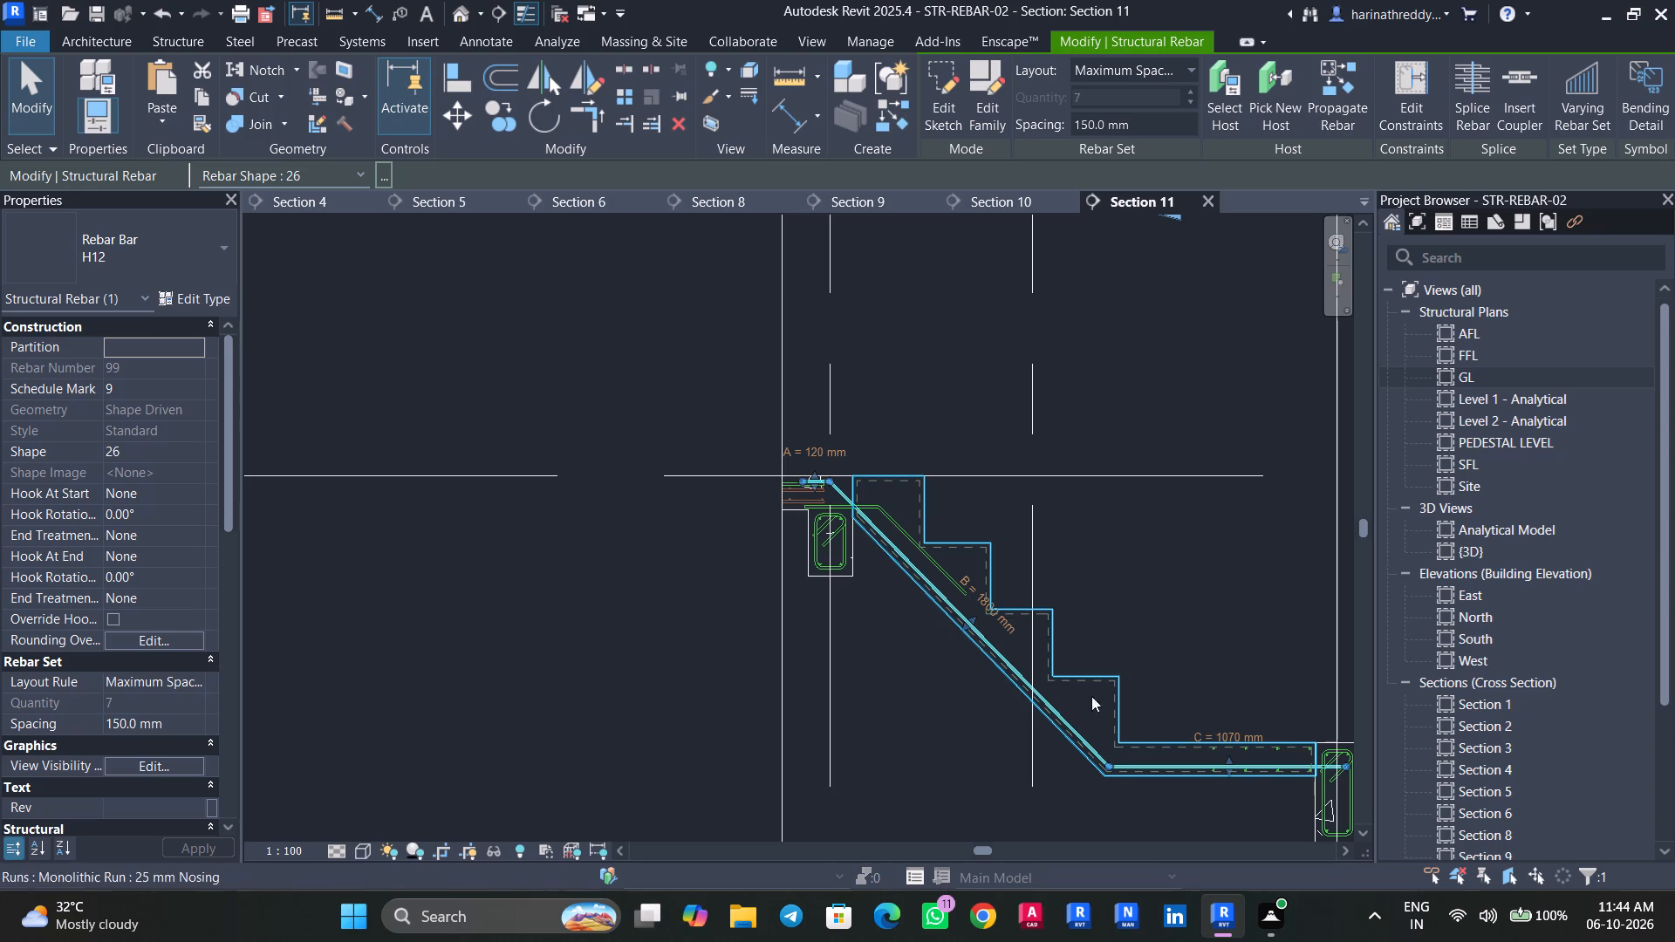
pyautogui.press('Escape')
pyautogui.press('Escape')
pyautogui.scroll(5, 902, 539)
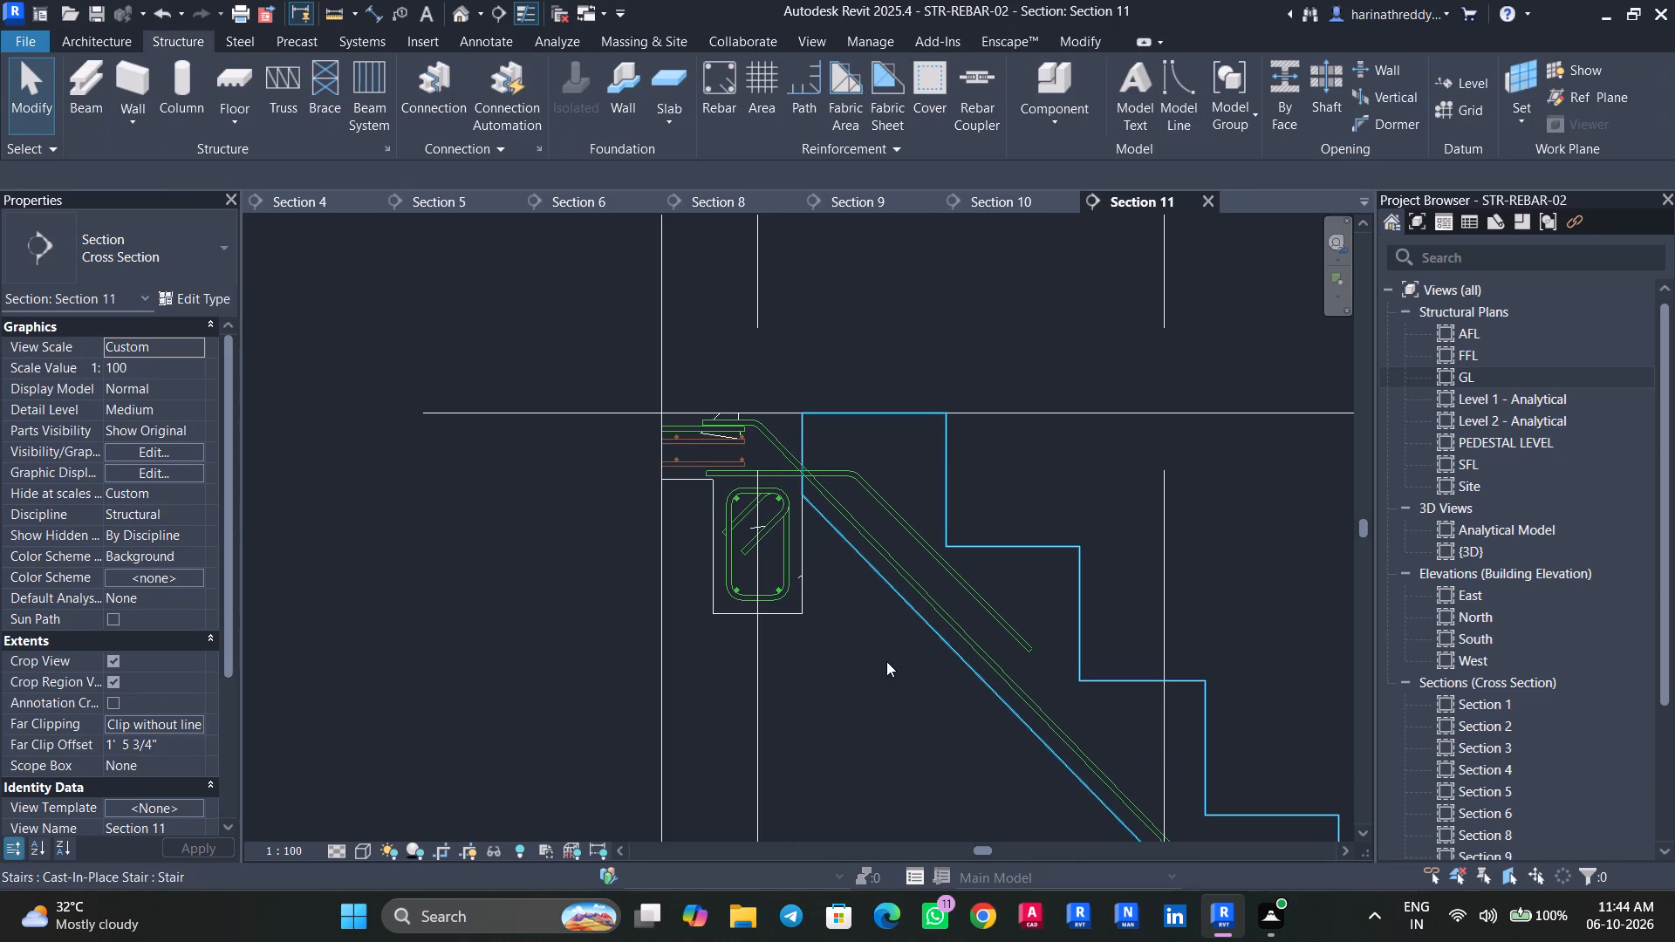
pyautogui.click(967, 576)
pyautogui.press('Escape')
pyautogui.press('Escape')
# Place straight shape 00 H12 bars at 150 mm maximum spacing along the flight's sloping underside in the stair, oriented perpendicular to cover.
pyautogui.scroll(-3, 903, 632)
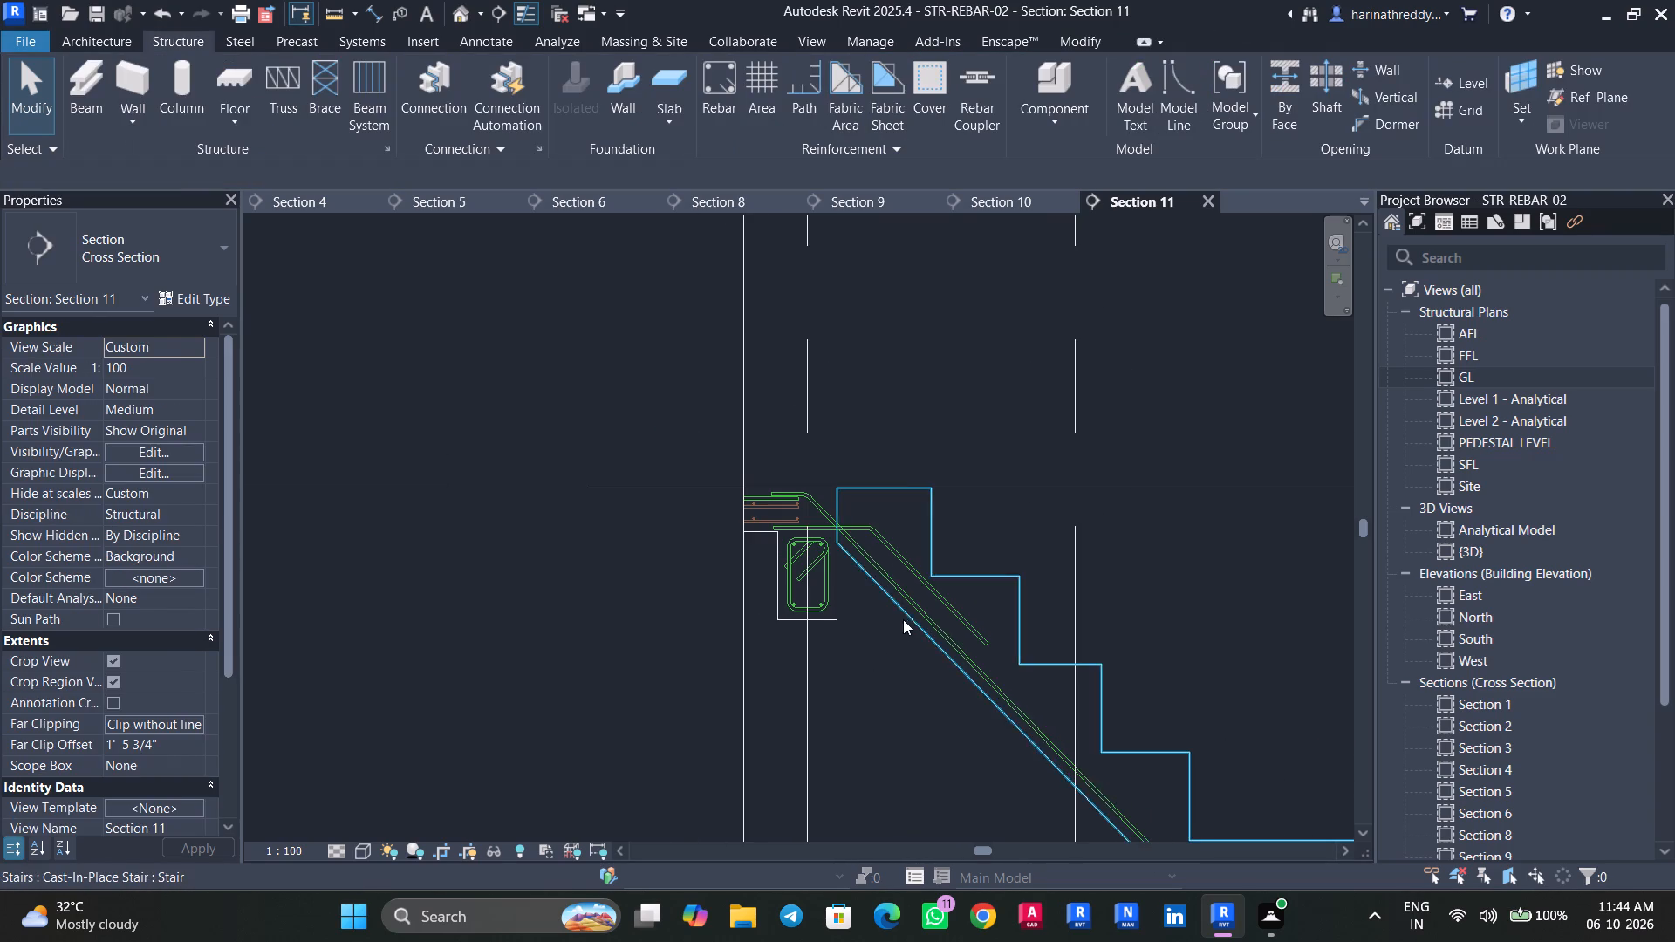
pyautogui.click(905, 615)
pyautogui.click(1194, 89)
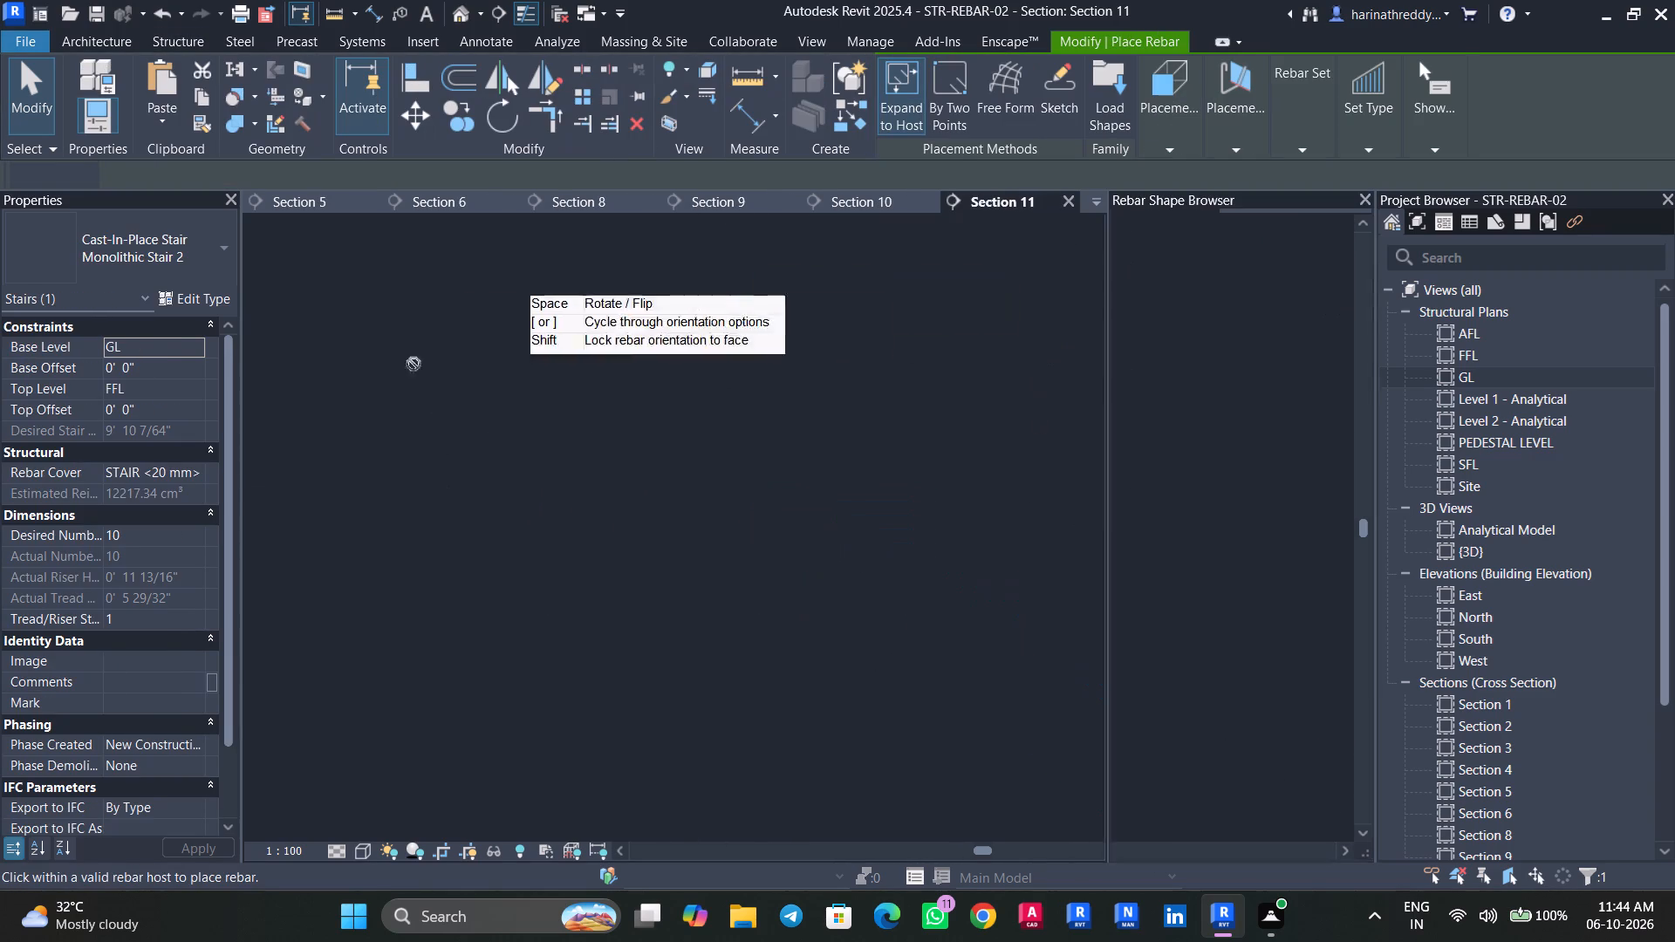
pyautogui.scroll(10, 1250, 417)
pyautogui.scroll(-1, 1261, 423)
pyautogui.scroll(3, 1261, 423)
pyautogui.click(1243, 266)
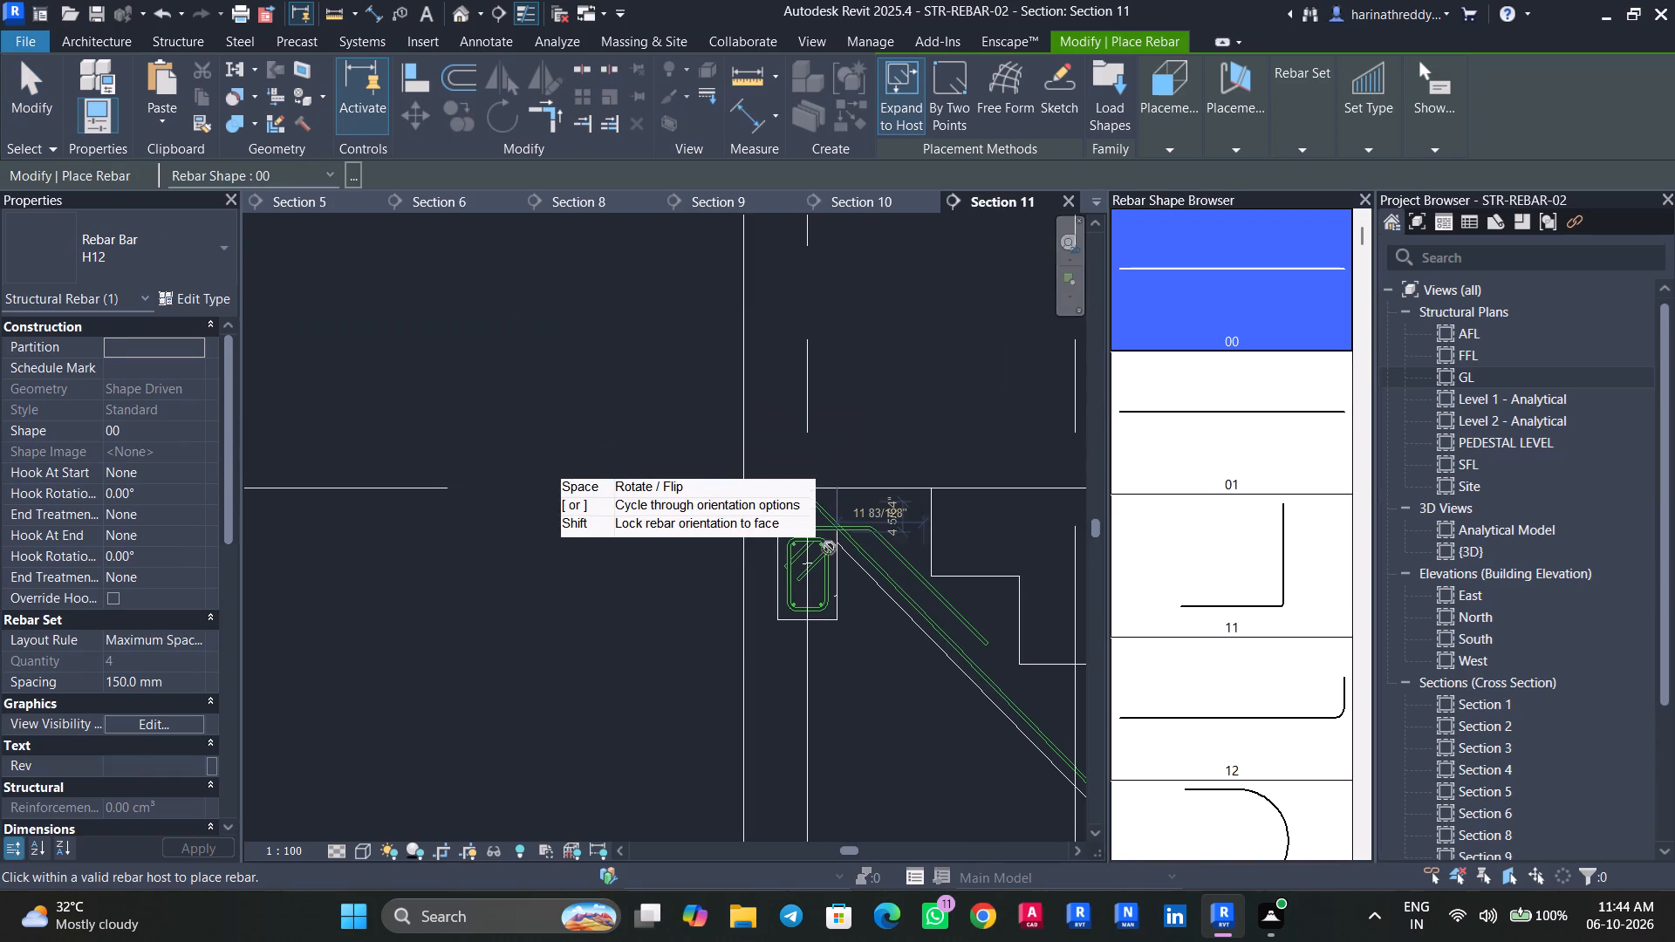
pyautogui.scroll(9, 829, 549)
pyautogui.moveTo(805, 529); pyautogui.dragTo(391, 440, button='middle')
pyautogui.scroll(1, 396, 440)
pyautogui.scroll(-9, 396, 440)
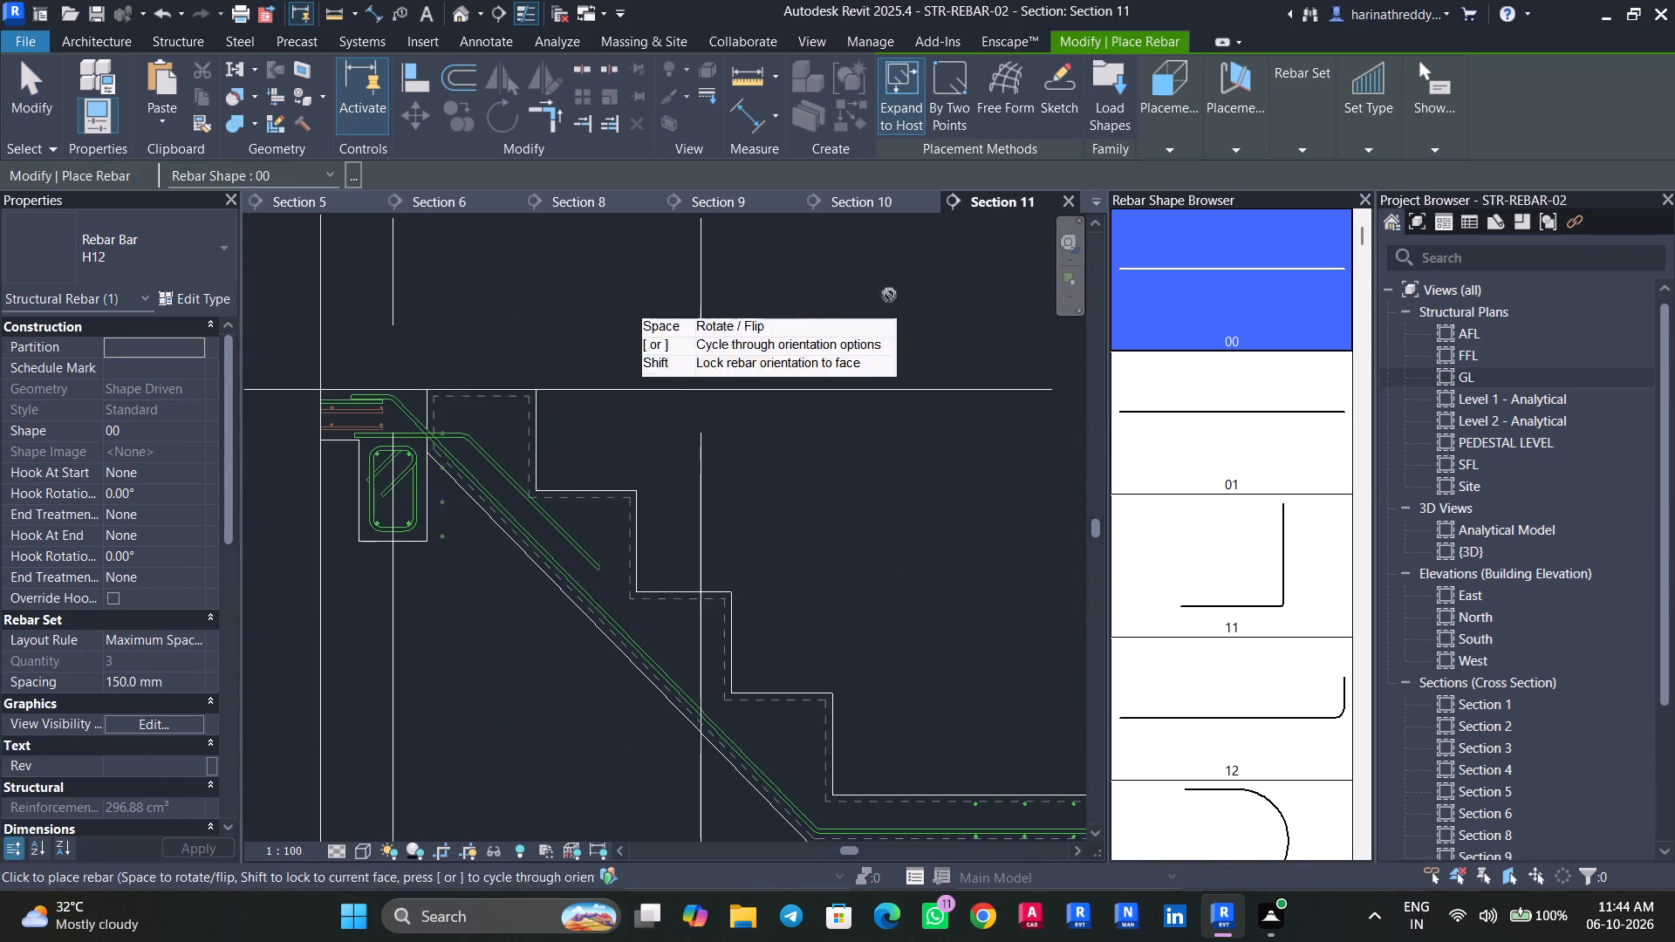
pyautogui.click(1251, 133)
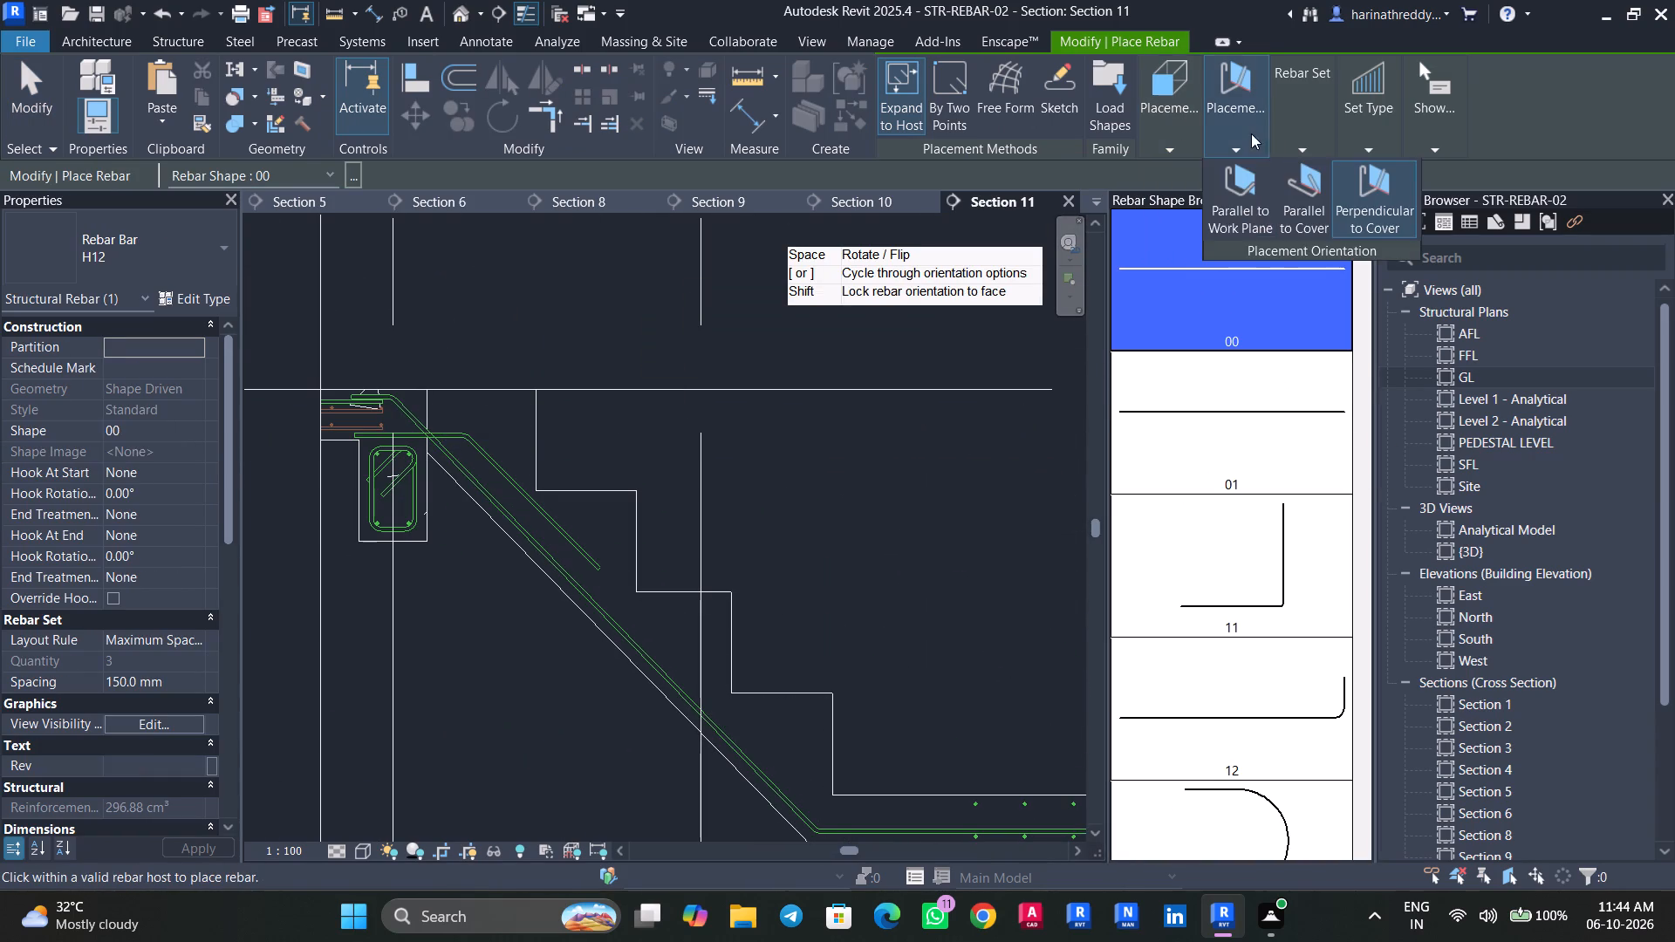
pyautogui.click(1248, 194)
pyautogui.click(1265, 146)
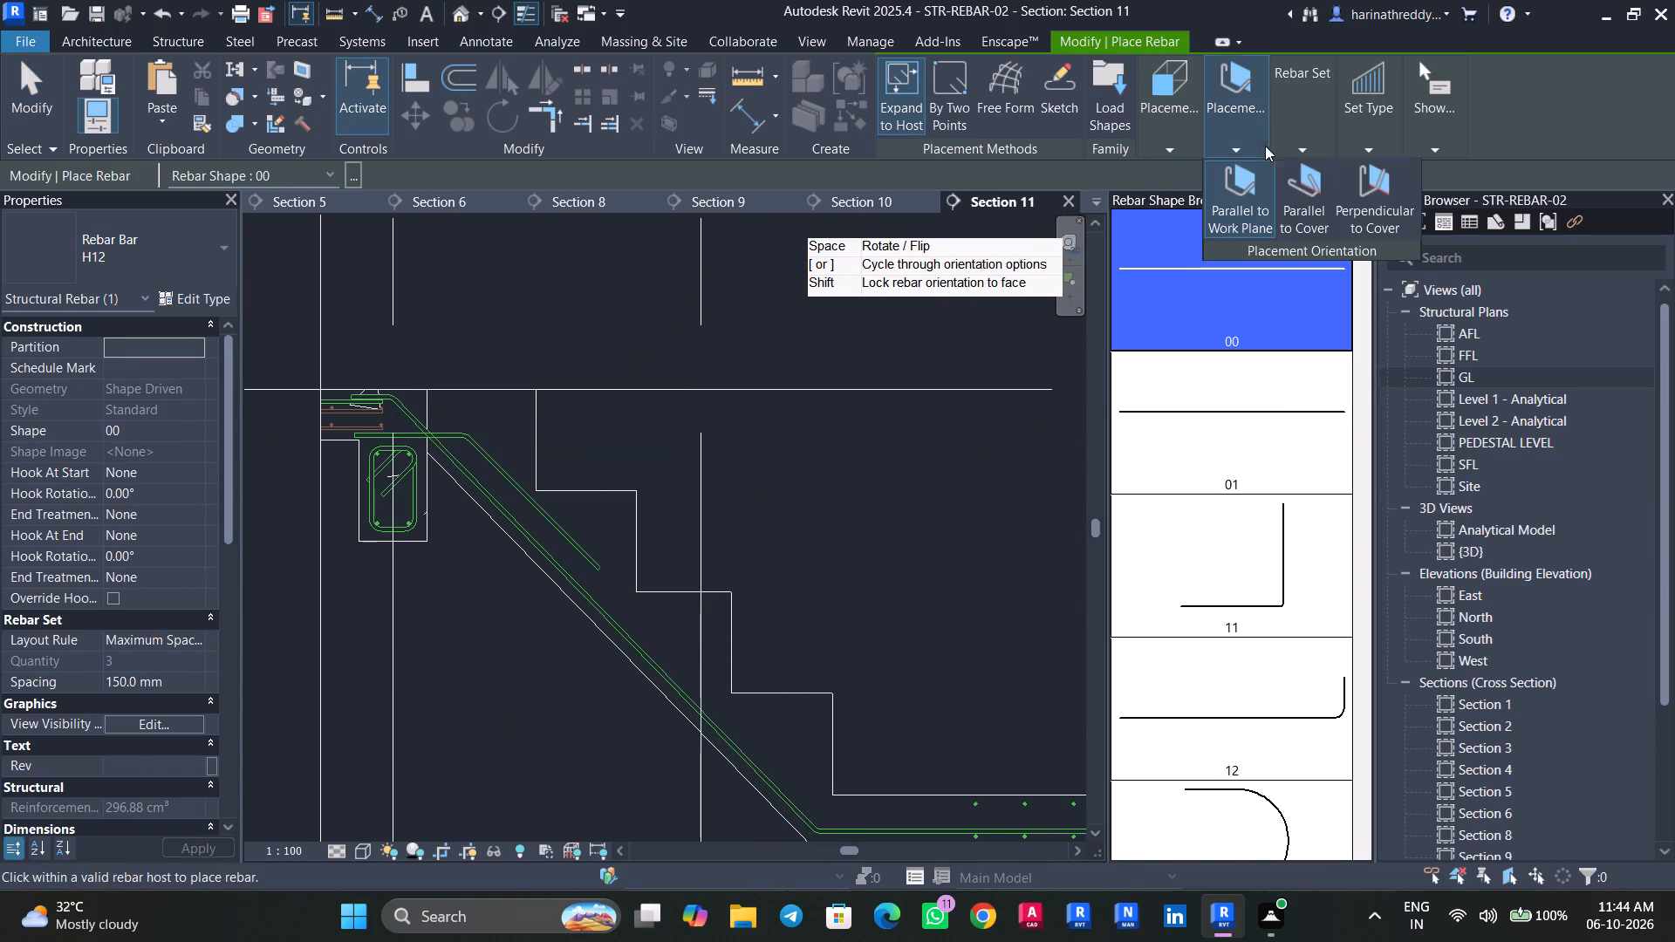
pyautogui.click(1367, 184)
pyautogui.scroll(2, 522, 515)
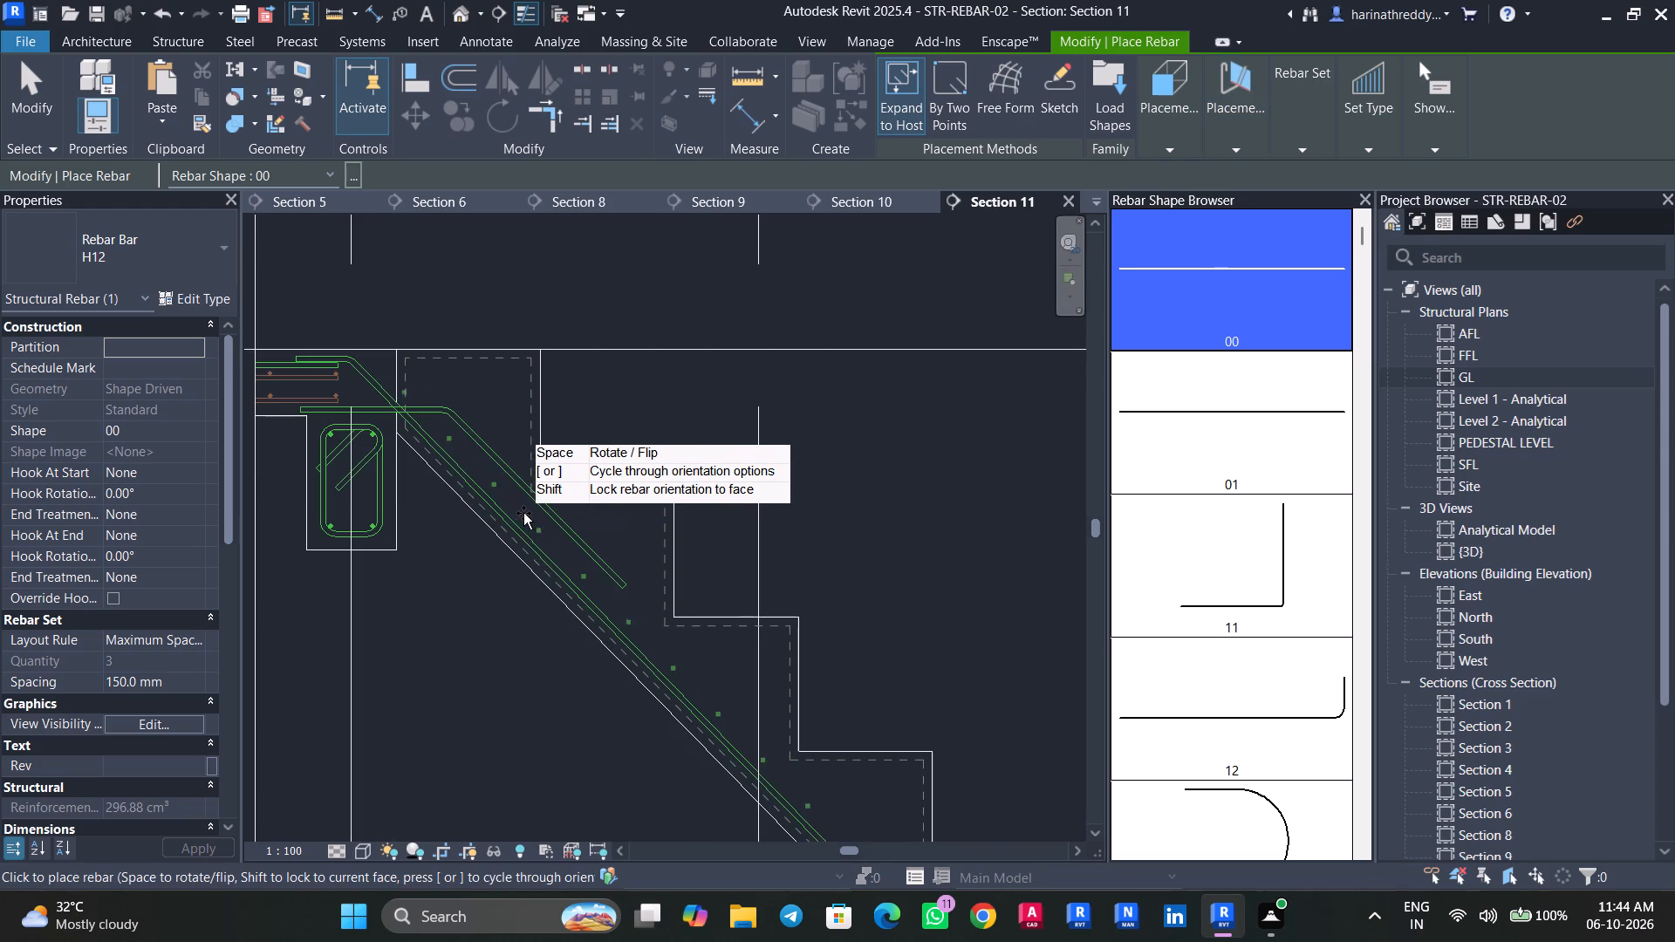
pyautogui.scroll(4, 516, 528)
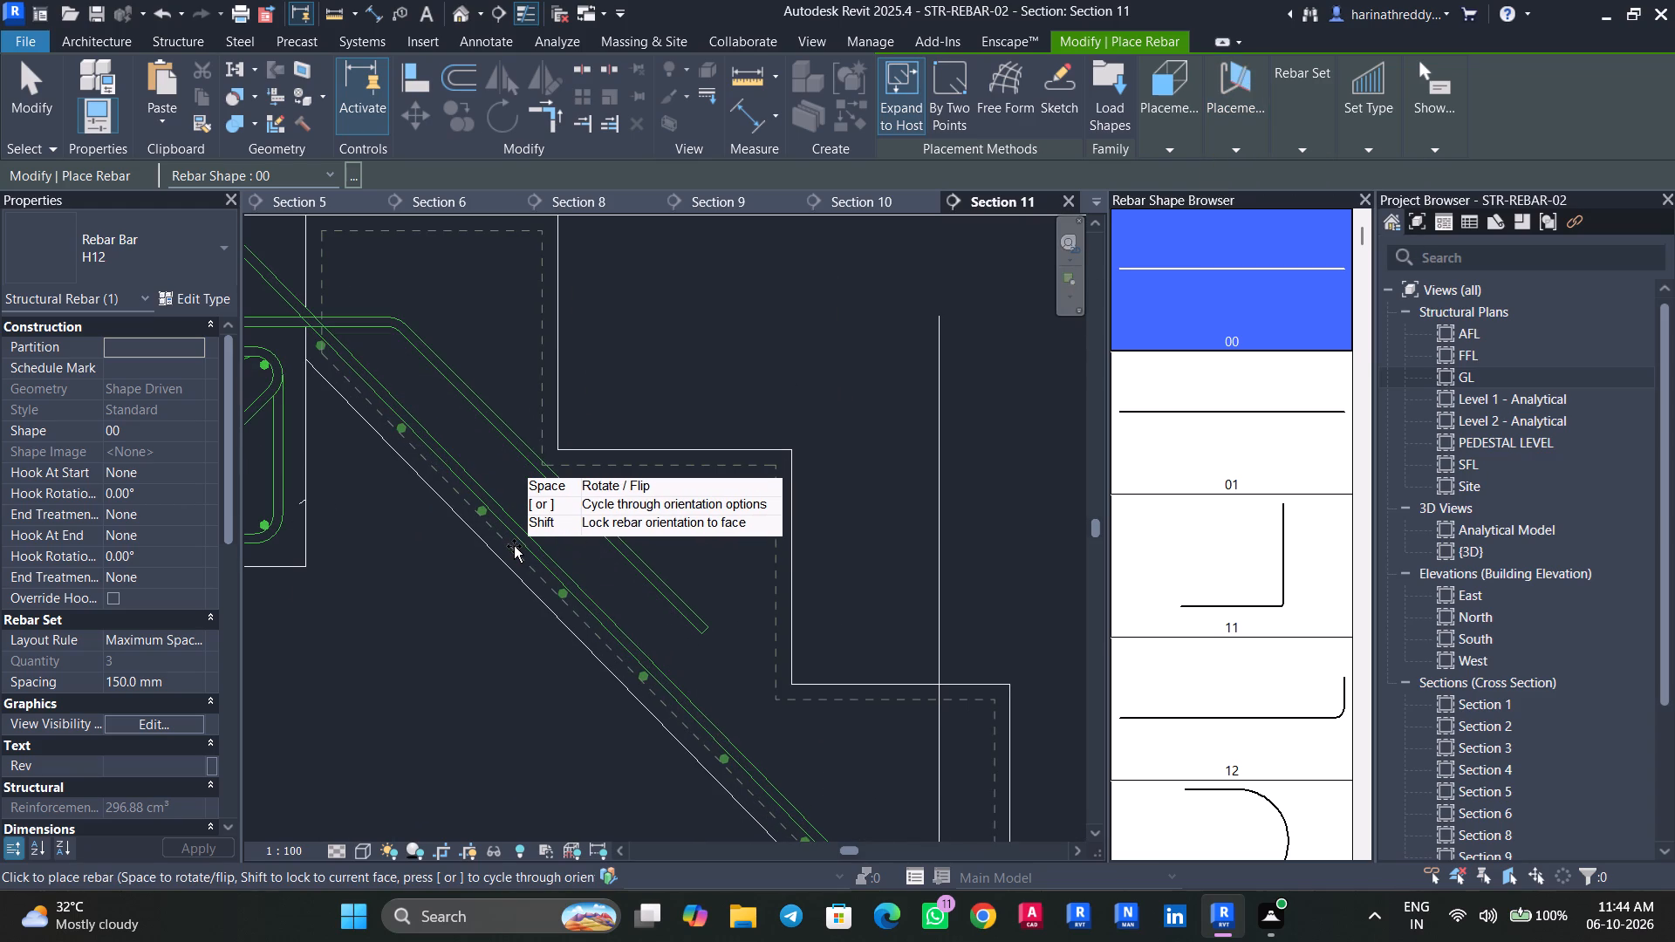
pyautogui.click(514, 546)
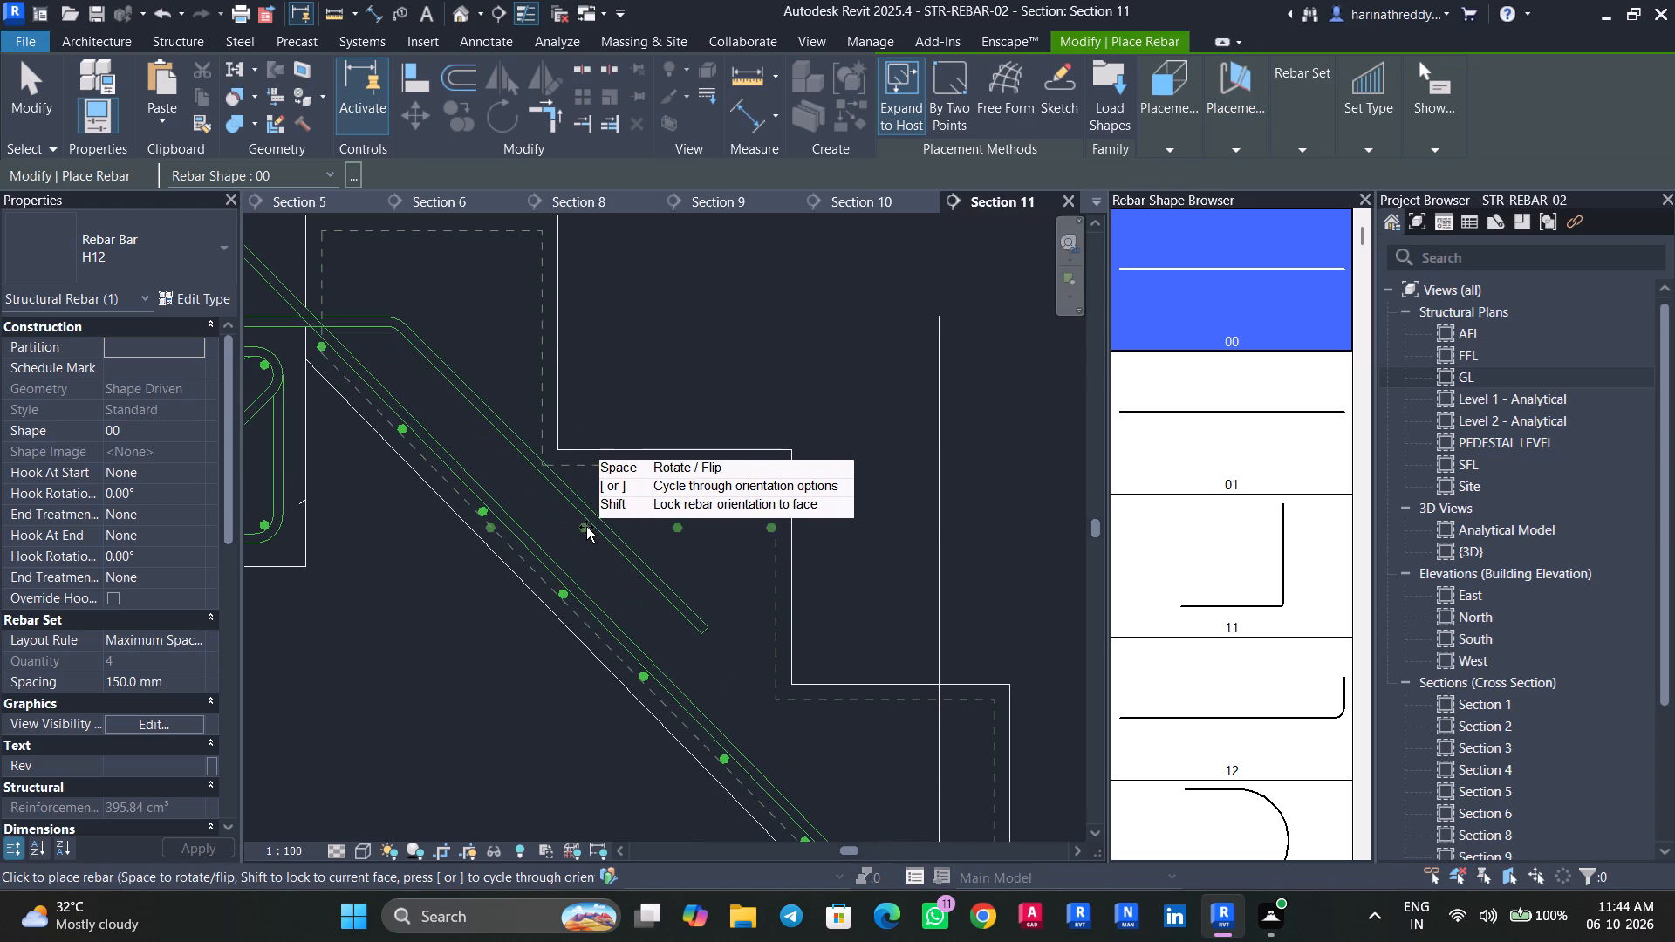
# Place a second shape 00 H12 distribution set at 150 mm spacing along the flight, above the long inclined bars.
pyautogui.click(585, 530)
pyautogui.scroll(-4, 585, 530)
pyautogui.moveTo(578, 531); pyautogui.dragTo(828, 610, button='middle')
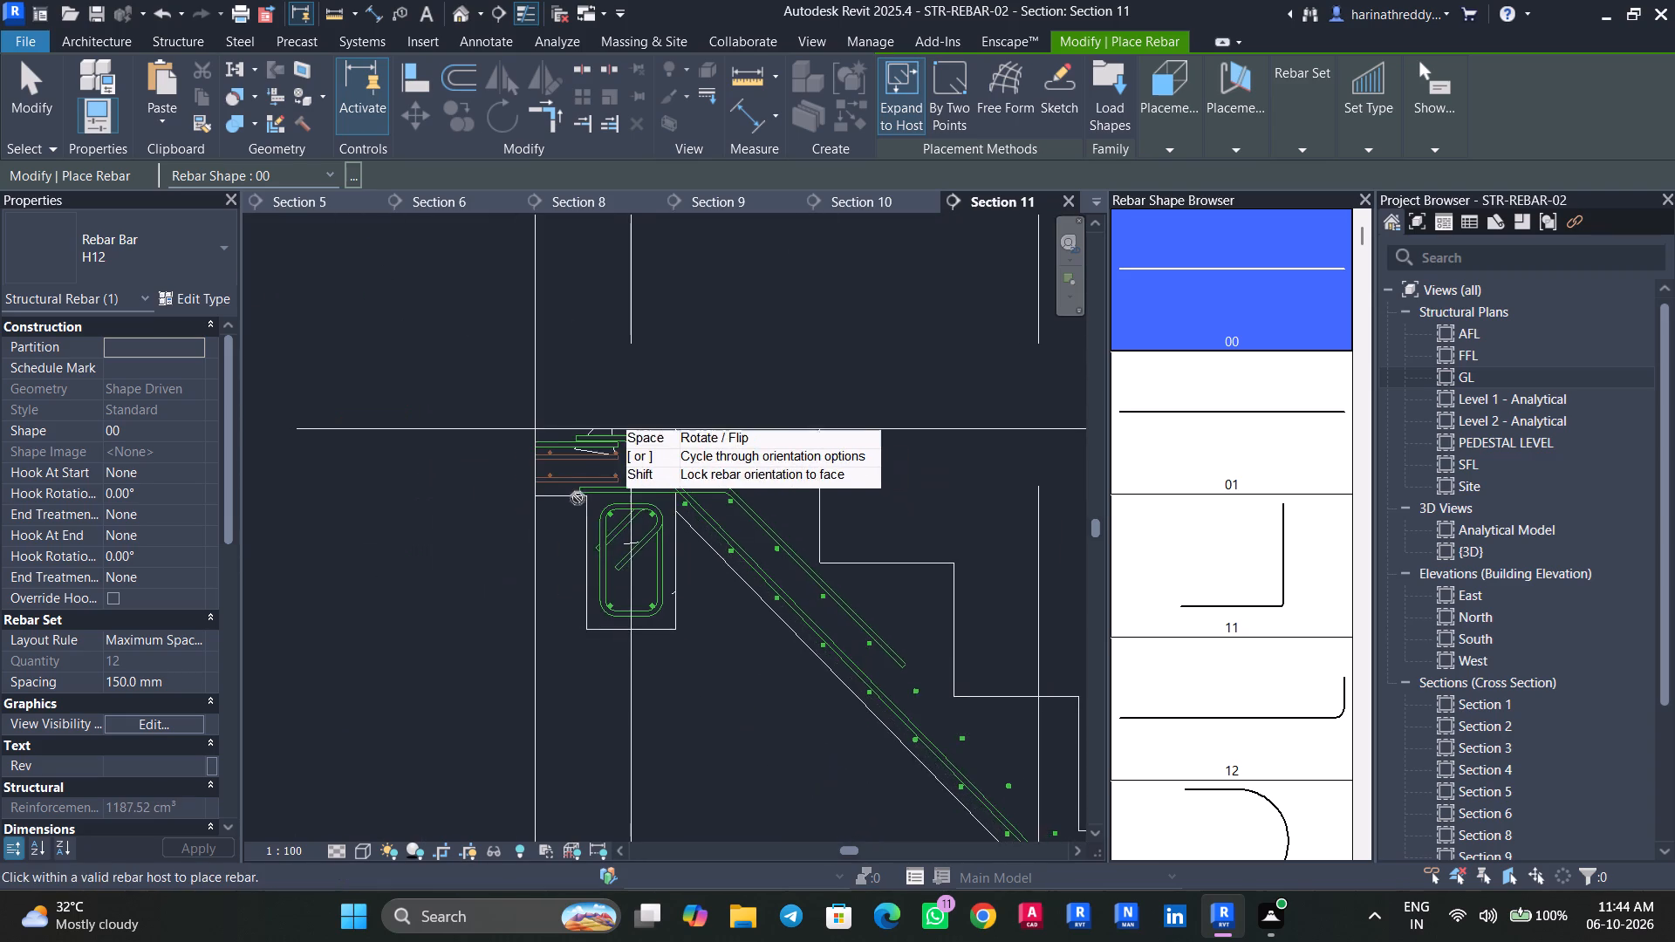
pyautogui.scroll(7, 566, 490)
pyautogui.scroll(4, 715, 420)
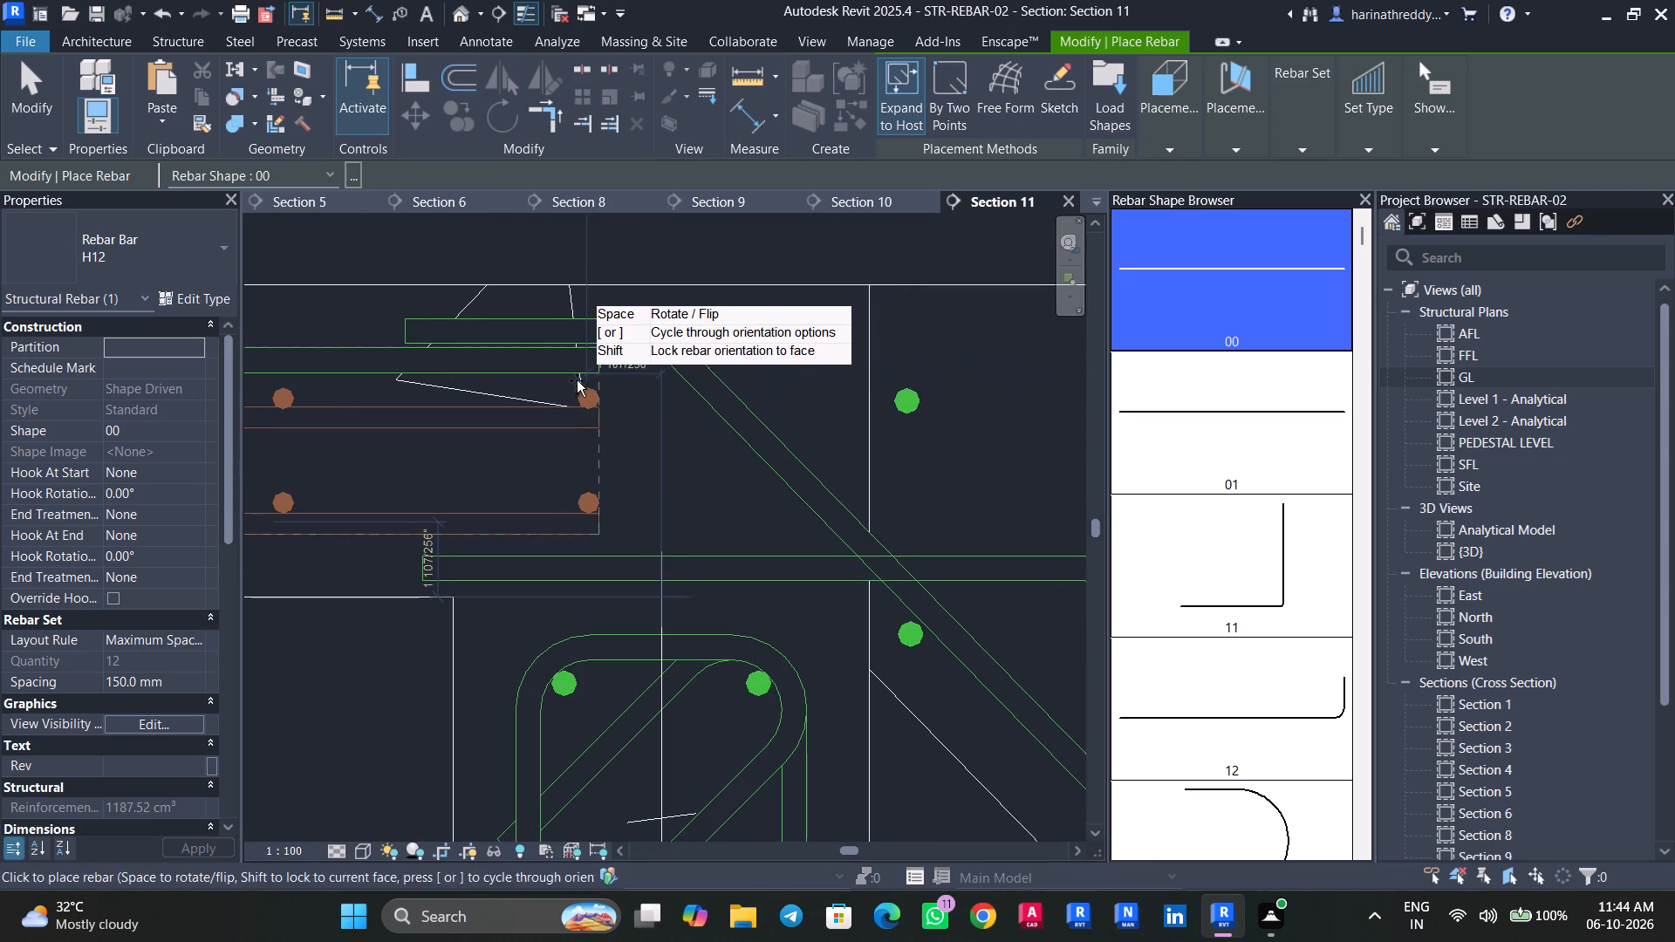
pyautogui.scroll(-15, 620, 570)
pyautogui.moveTo(749, 686); pyautogui.dragTo(542, 383, button='middle')
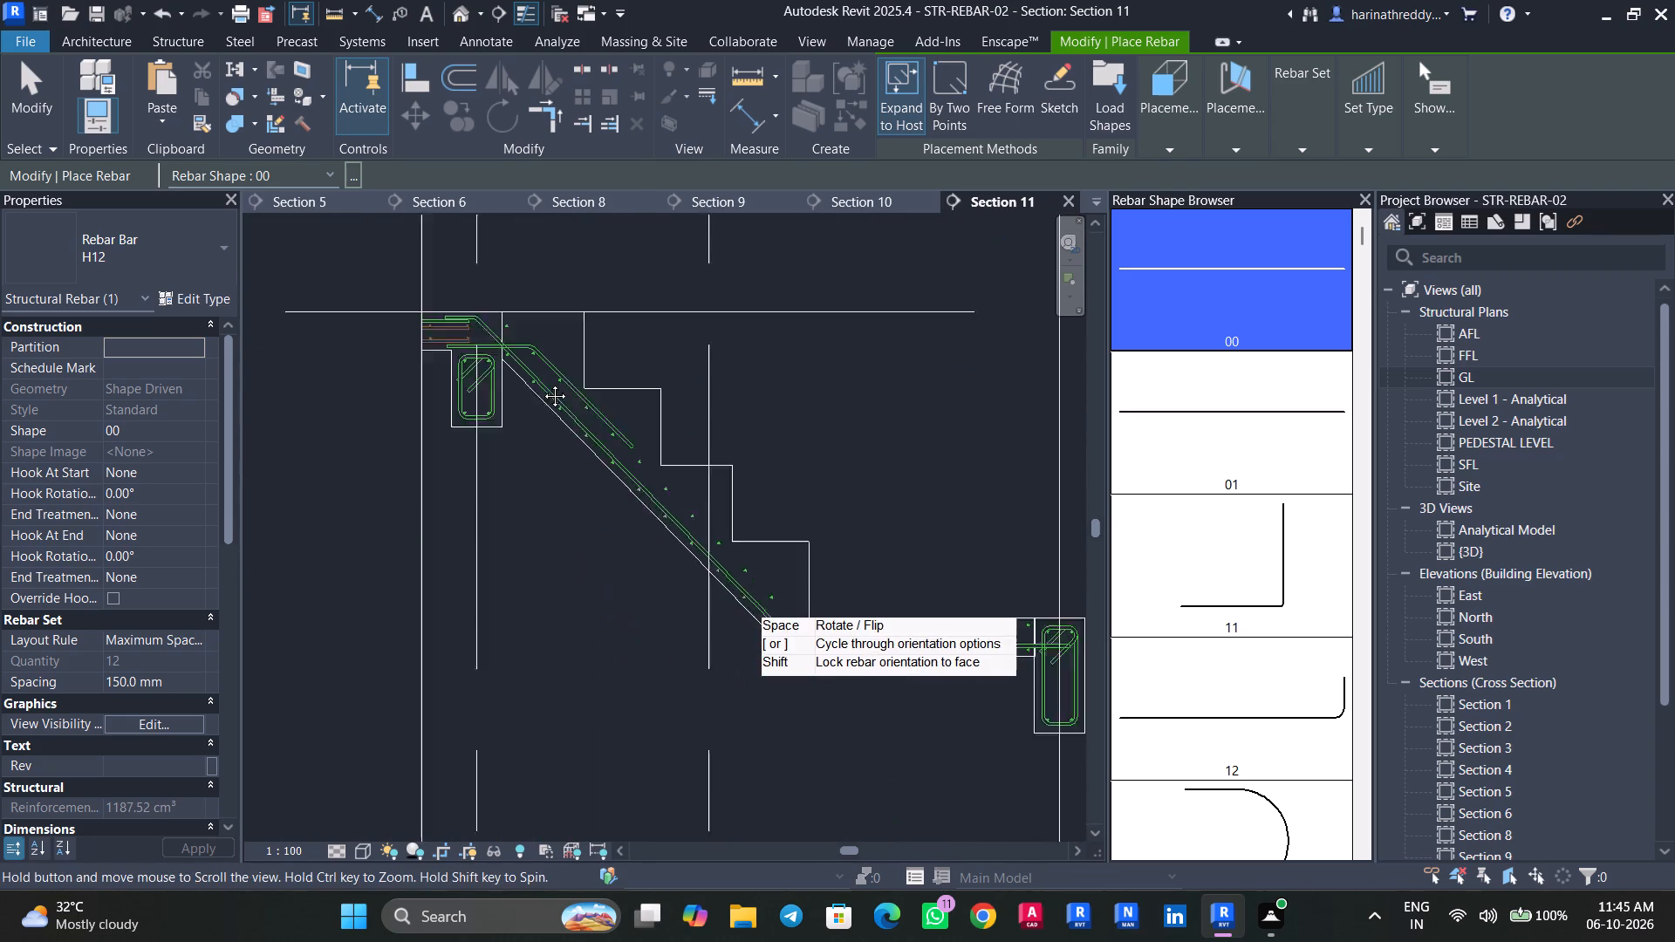
pyautogui.moveTo(542, 383); pyautogui.dragTo(537, 372, button='middle')
pyautogui.scroll(8, 898, 608)
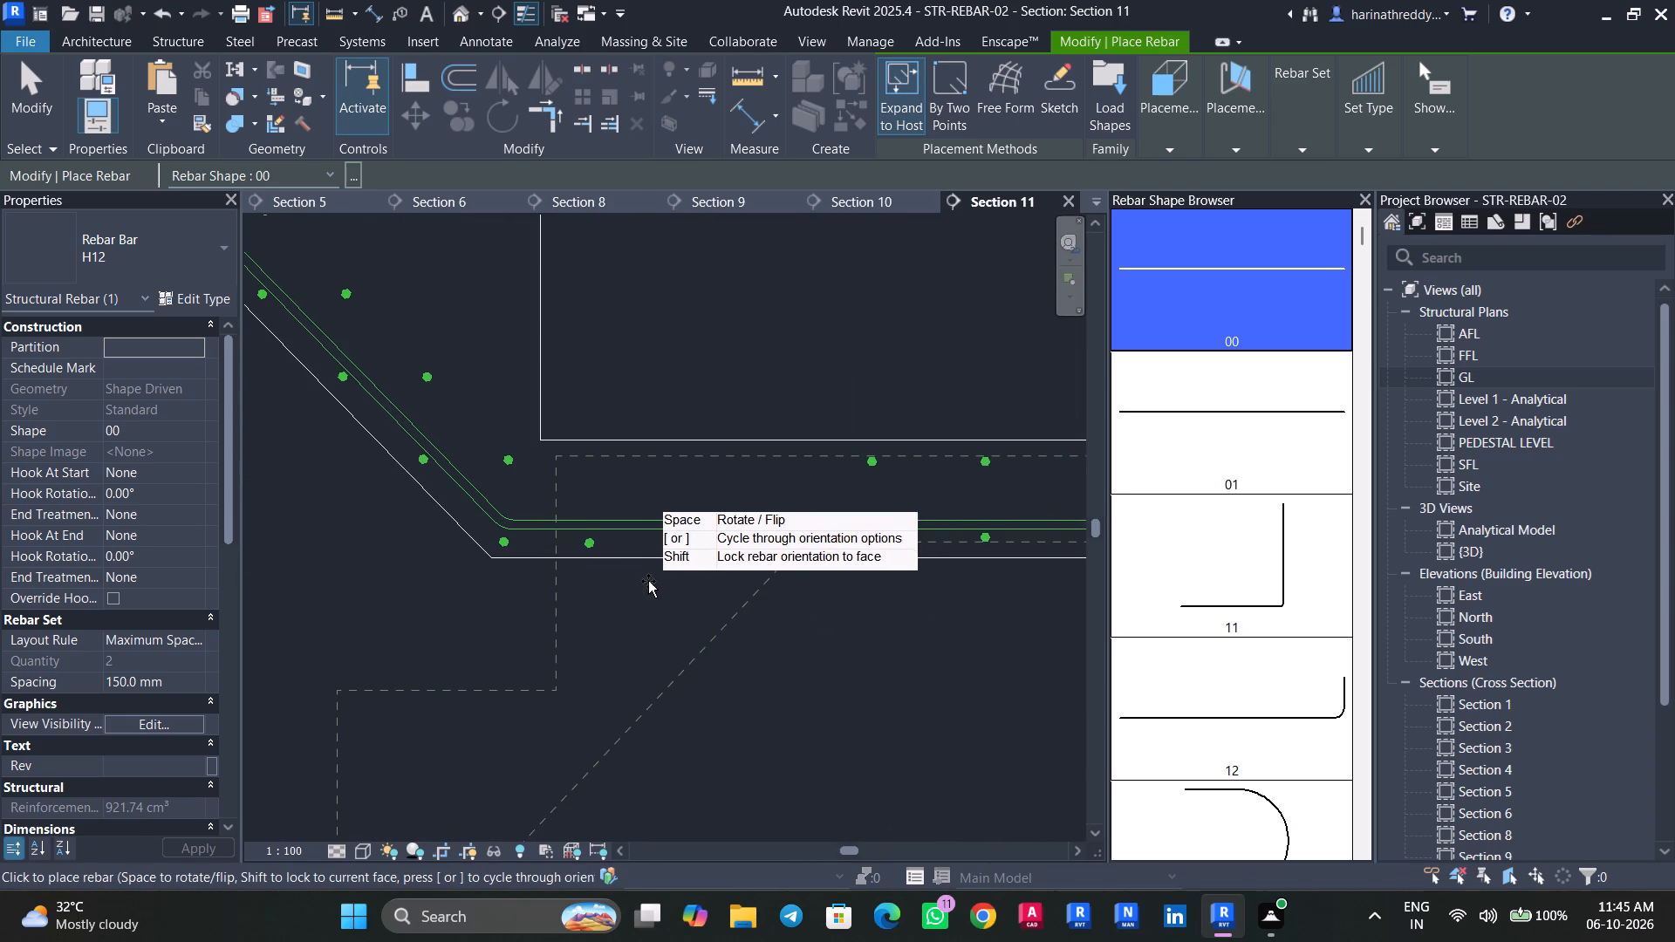
pyautogui.press('Escape')
pyautogui.press('Escape')
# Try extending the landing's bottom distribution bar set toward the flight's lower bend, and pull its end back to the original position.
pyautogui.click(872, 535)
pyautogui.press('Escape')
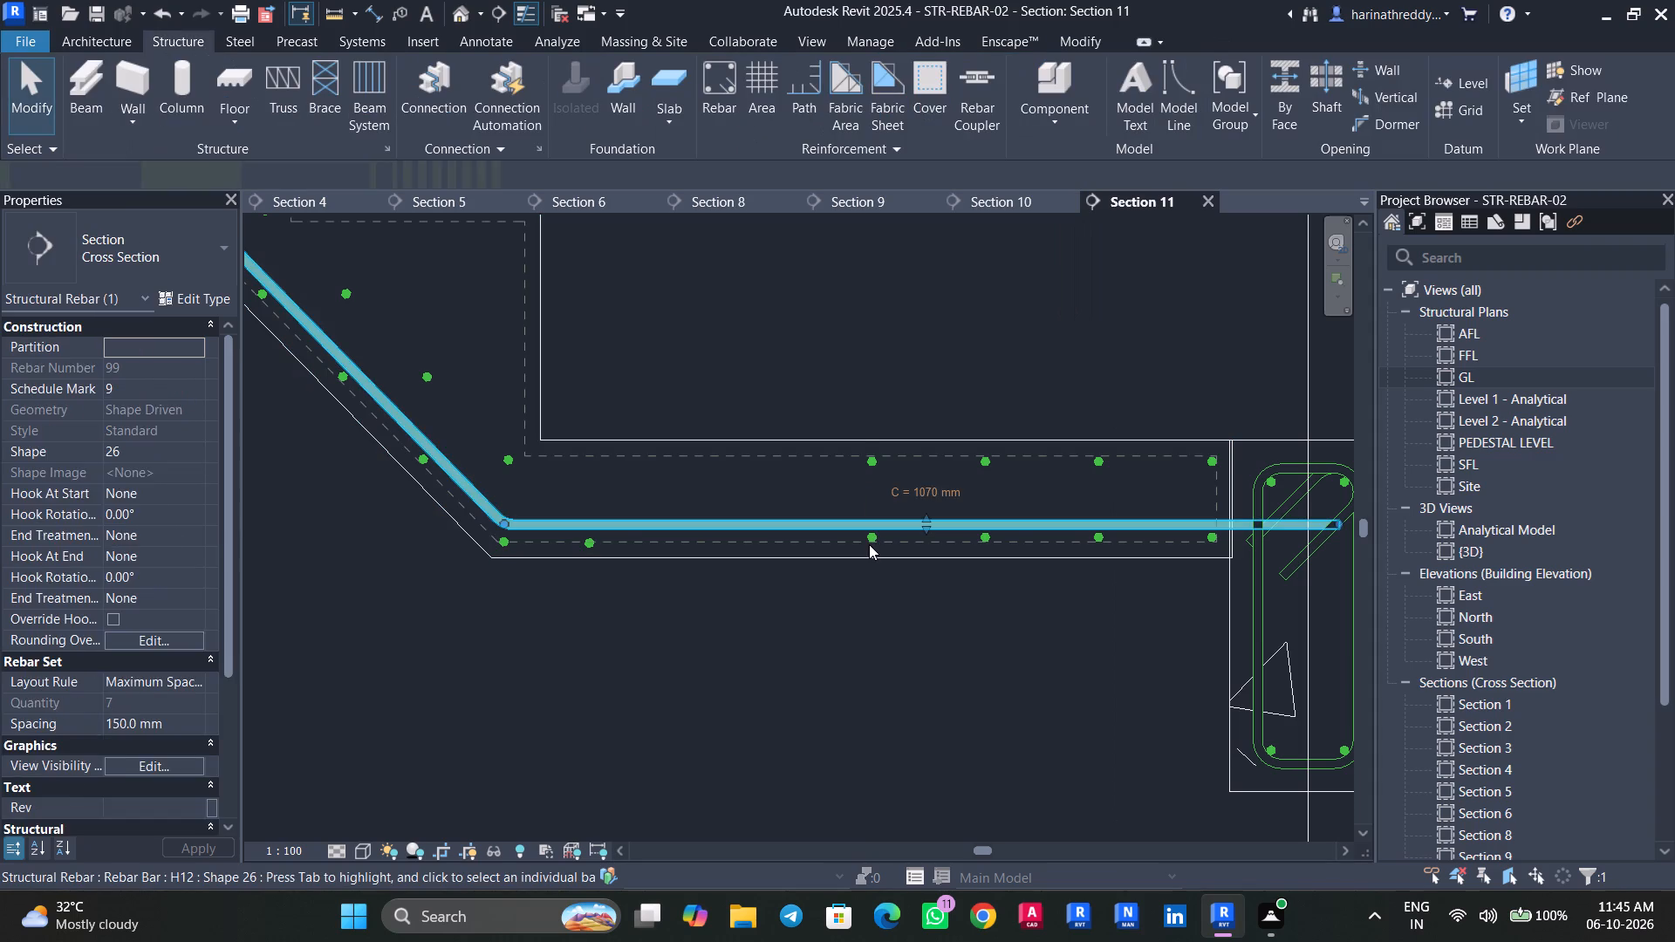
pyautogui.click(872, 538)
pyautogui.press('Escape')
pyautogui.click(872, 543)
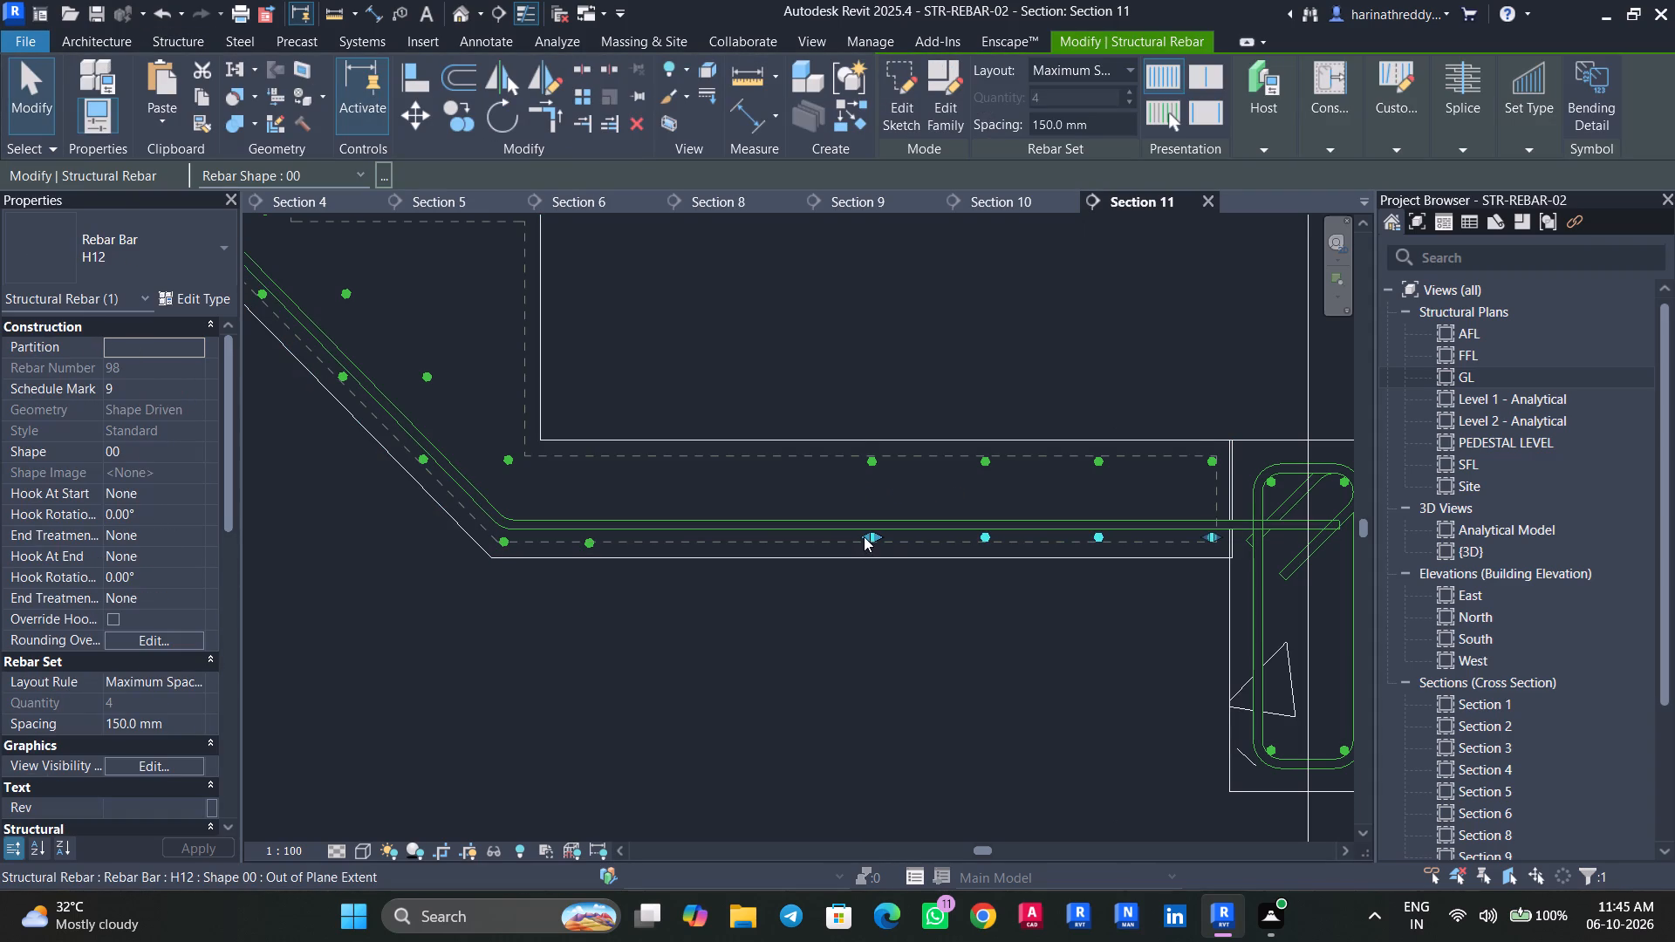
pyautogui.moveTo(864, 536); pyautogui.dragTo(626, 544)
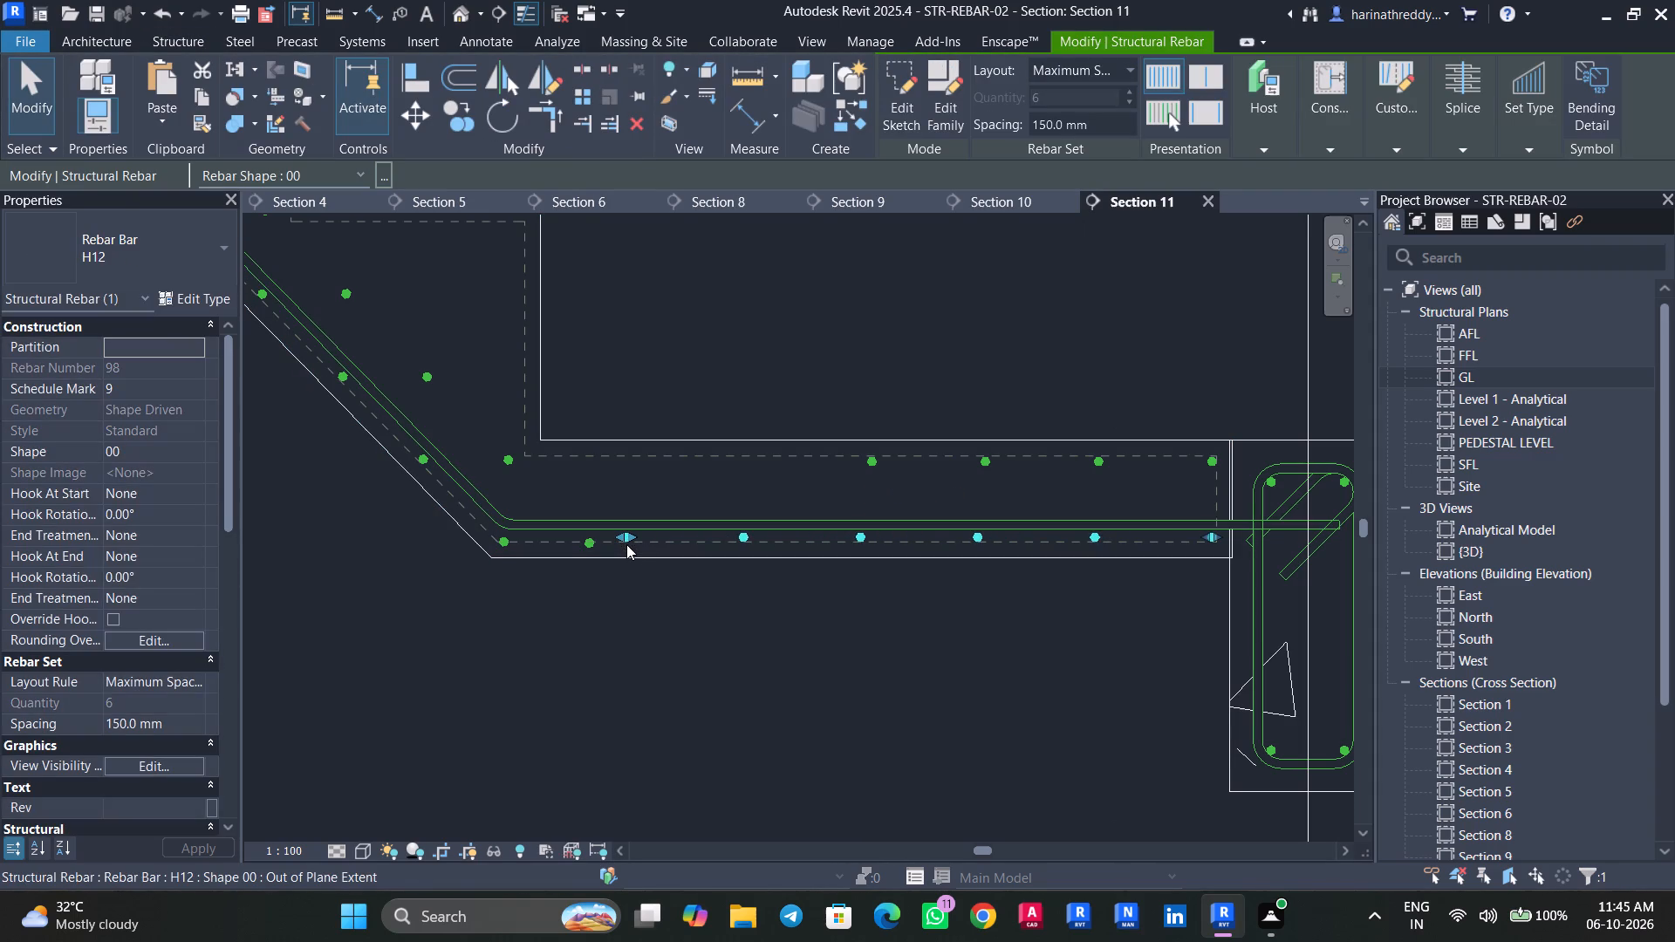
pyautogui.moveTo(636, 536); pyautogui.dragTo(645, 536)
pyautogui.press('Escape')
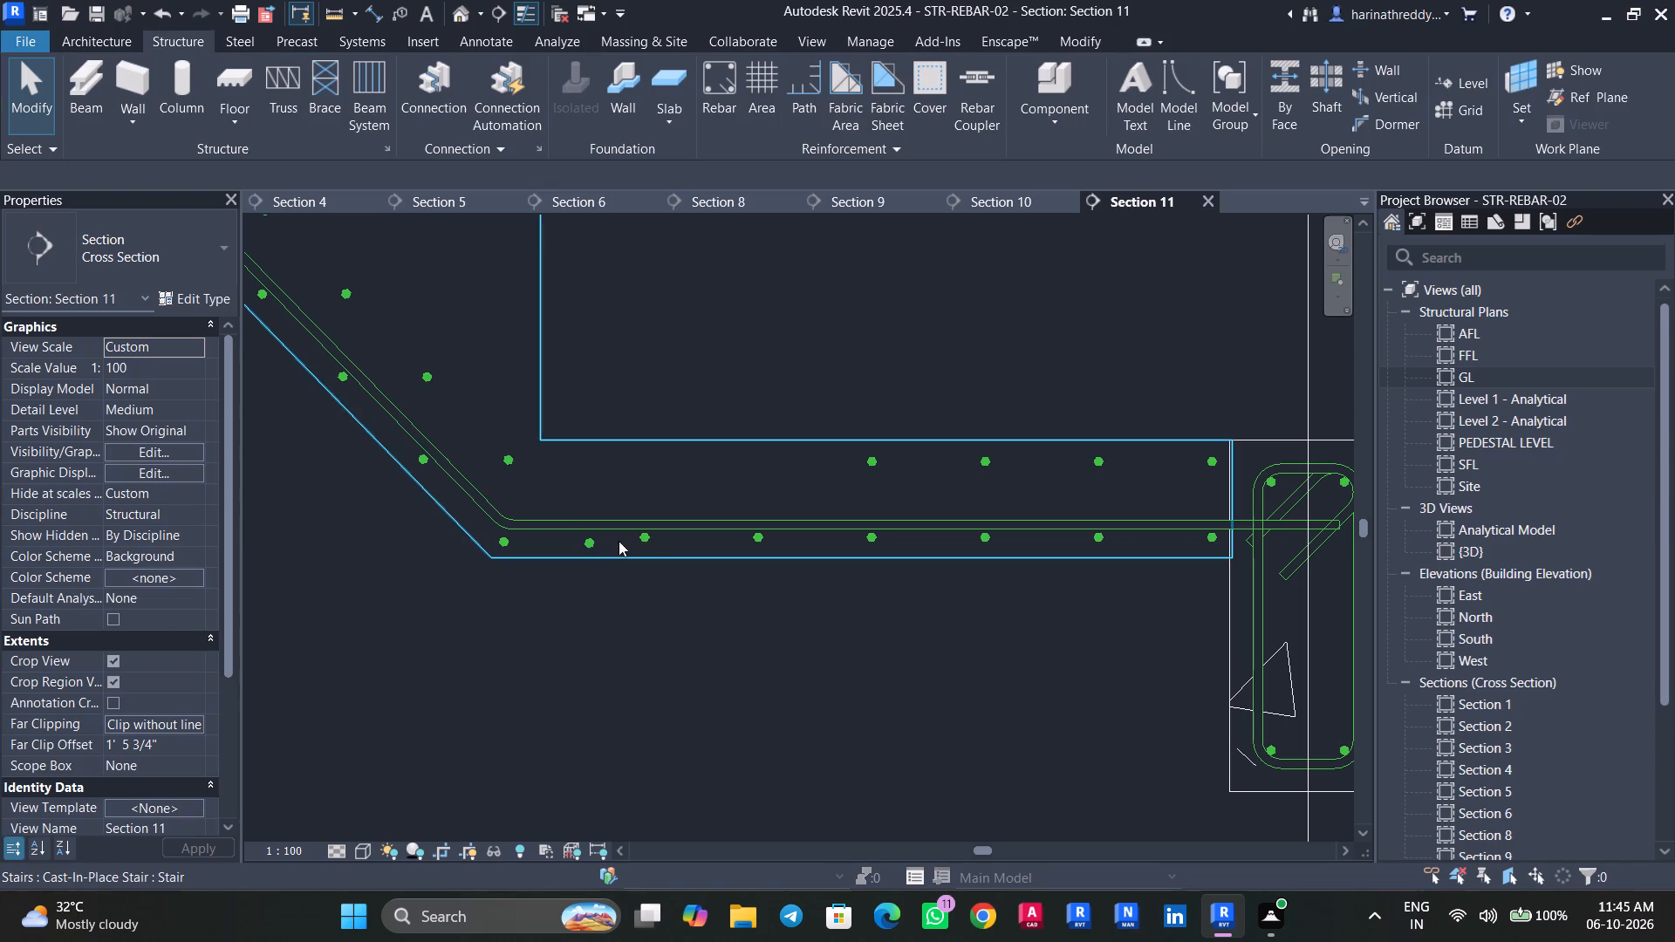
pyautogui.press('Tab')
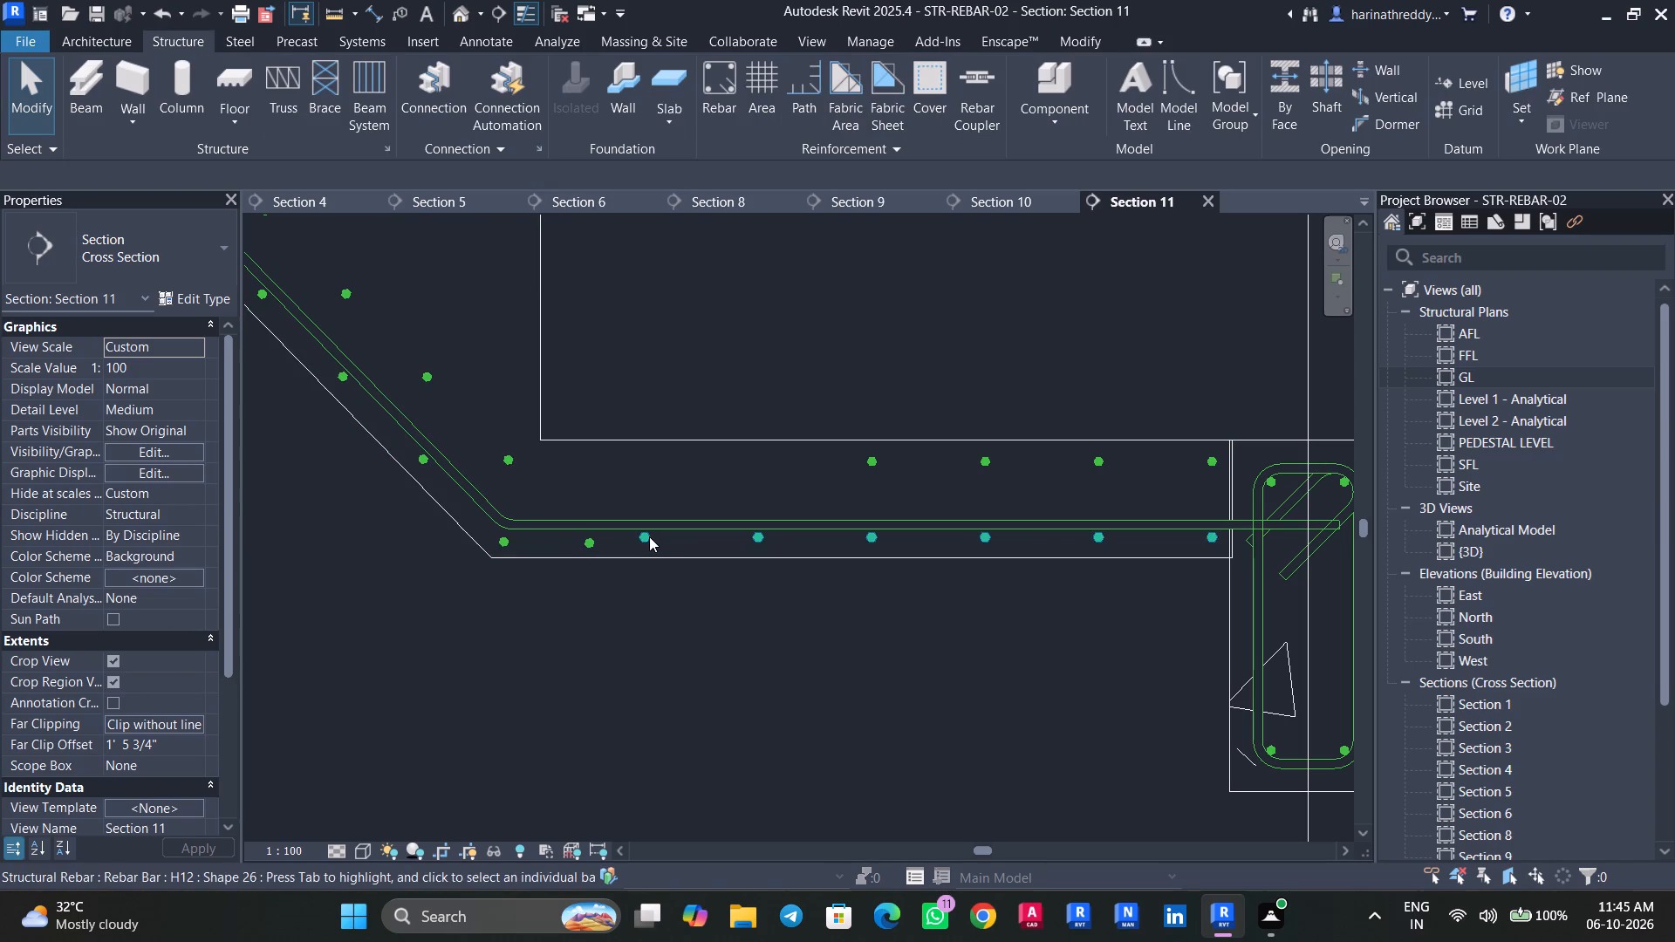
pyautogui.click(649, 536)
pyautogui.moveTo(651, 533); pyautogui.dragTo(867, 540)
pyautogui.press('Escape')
# Shorten the flight's upper distribution set at its lower end so it stops above the long bar's bend.
pyautogui.click(590, 539)
pyautogui.scroll(4, 590, 540)
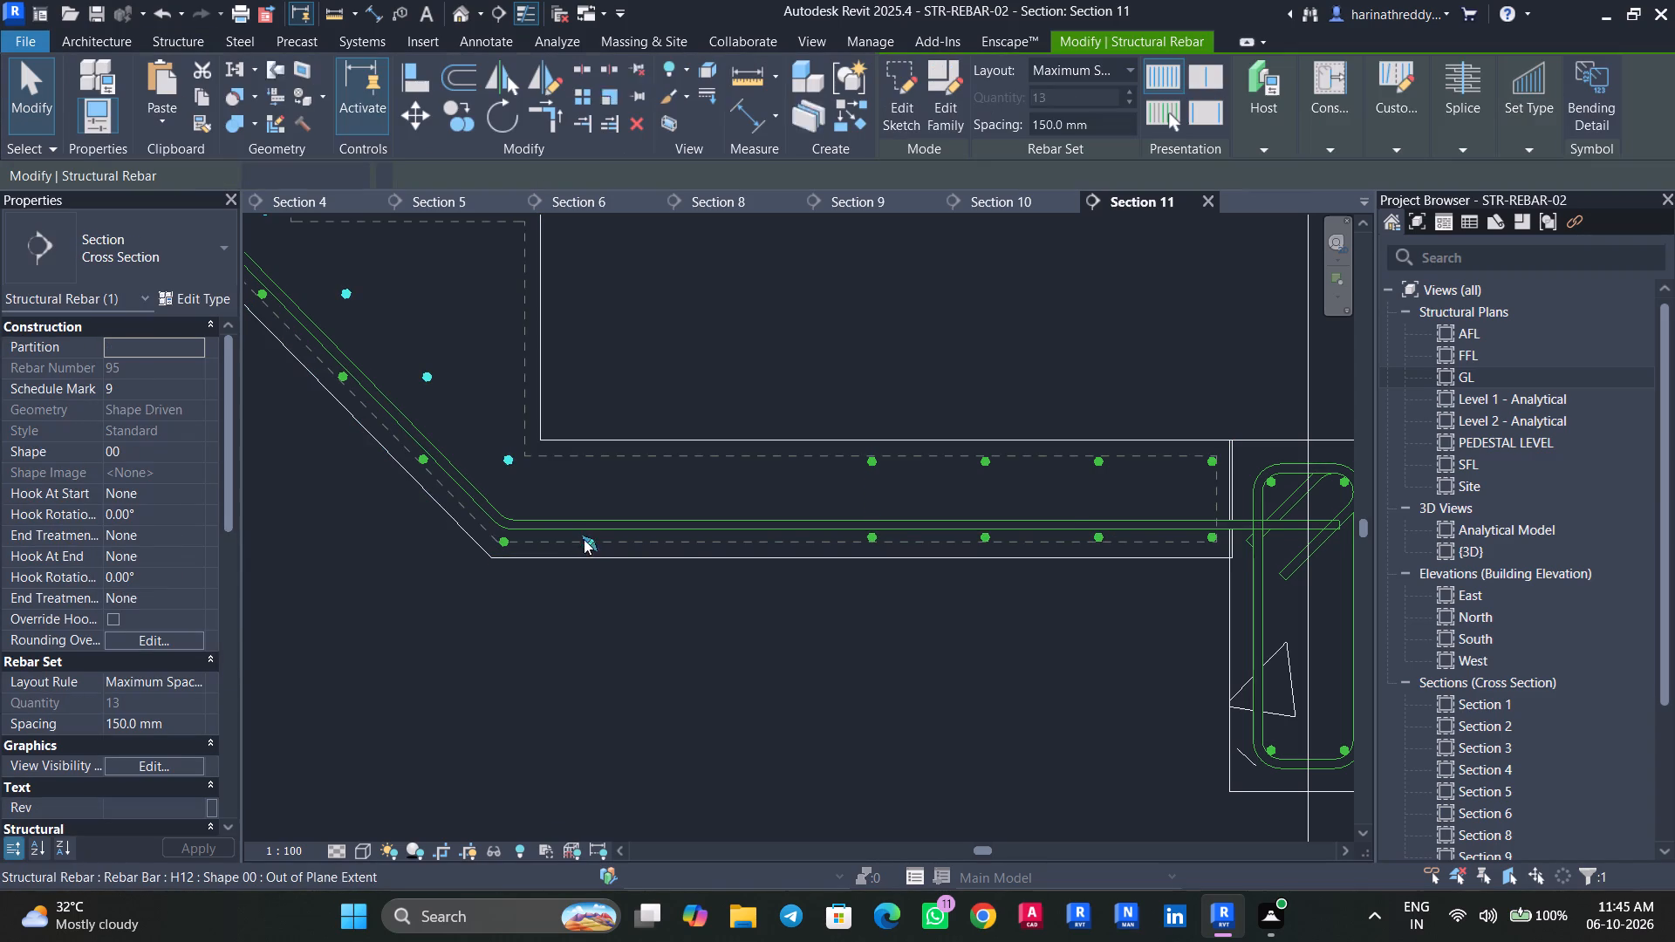
pyautogui.moveTo(585, 538); pyautogui.dragTo(457, 394)
pyautogui.scroll(-6, 502, 428)
pyautogui.moveTo(570, 478); pyautogui.dragTo(822, 597, button='middle')
pyautogui.press('Escape')
# Pull the lower end of the underside distribution set slightly up along the slope, toward the long bar's bend.
pyautogui.scroll(9, 712, 597)
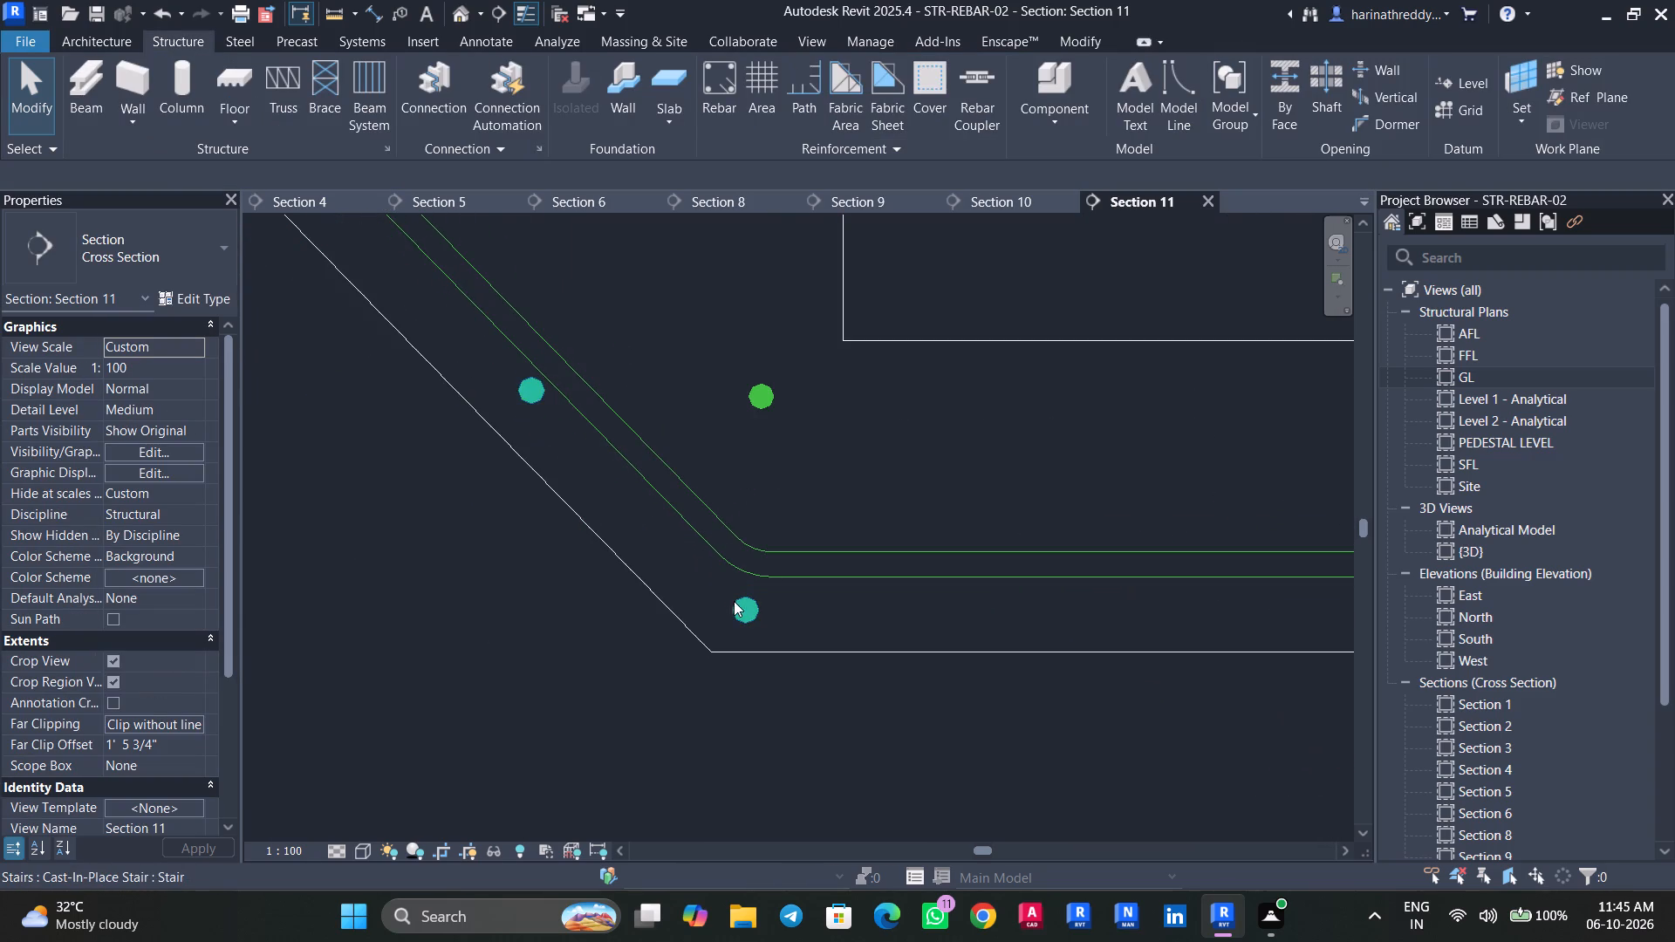
pyautogui.click(735, 602)
pyautogui.moveTo(739, 604); pyautogui.dragTo(724, 577)
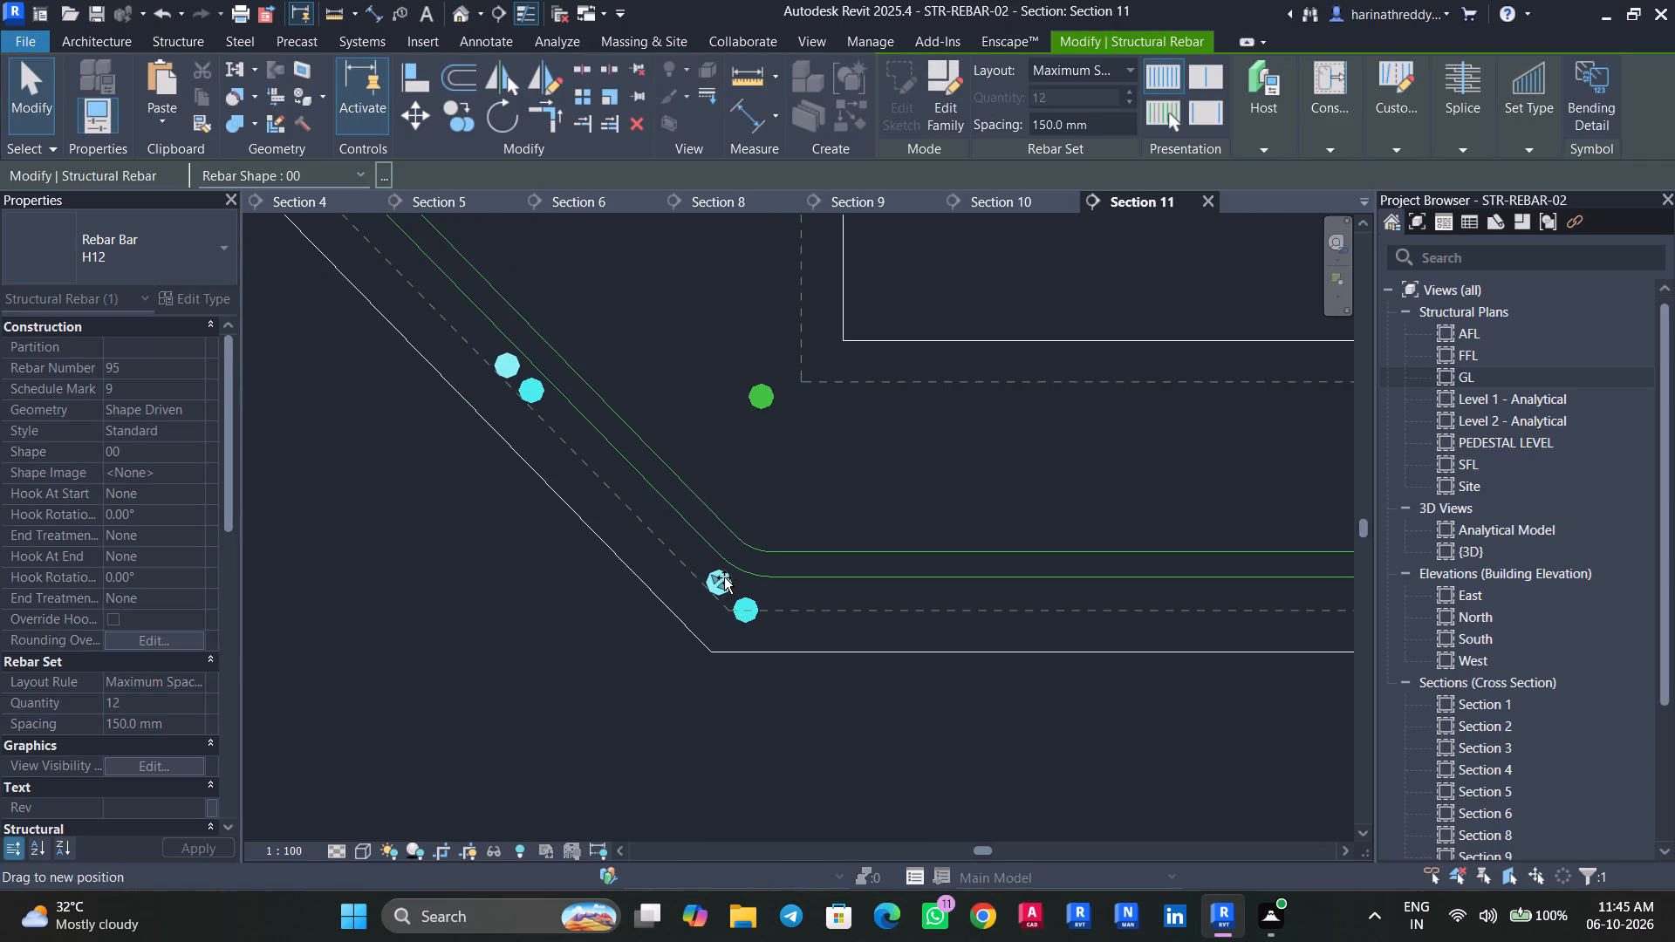
pyautogui.moveTo(724, 577); pyautogui.dragTo(724, 578)
pyautogui.press('Escape')
# Pull the top end of the flight's upper distribution set down the slope to just beneath the short shape 15 bar's bend.
pyautogui.scroll(-15, 724, 578)
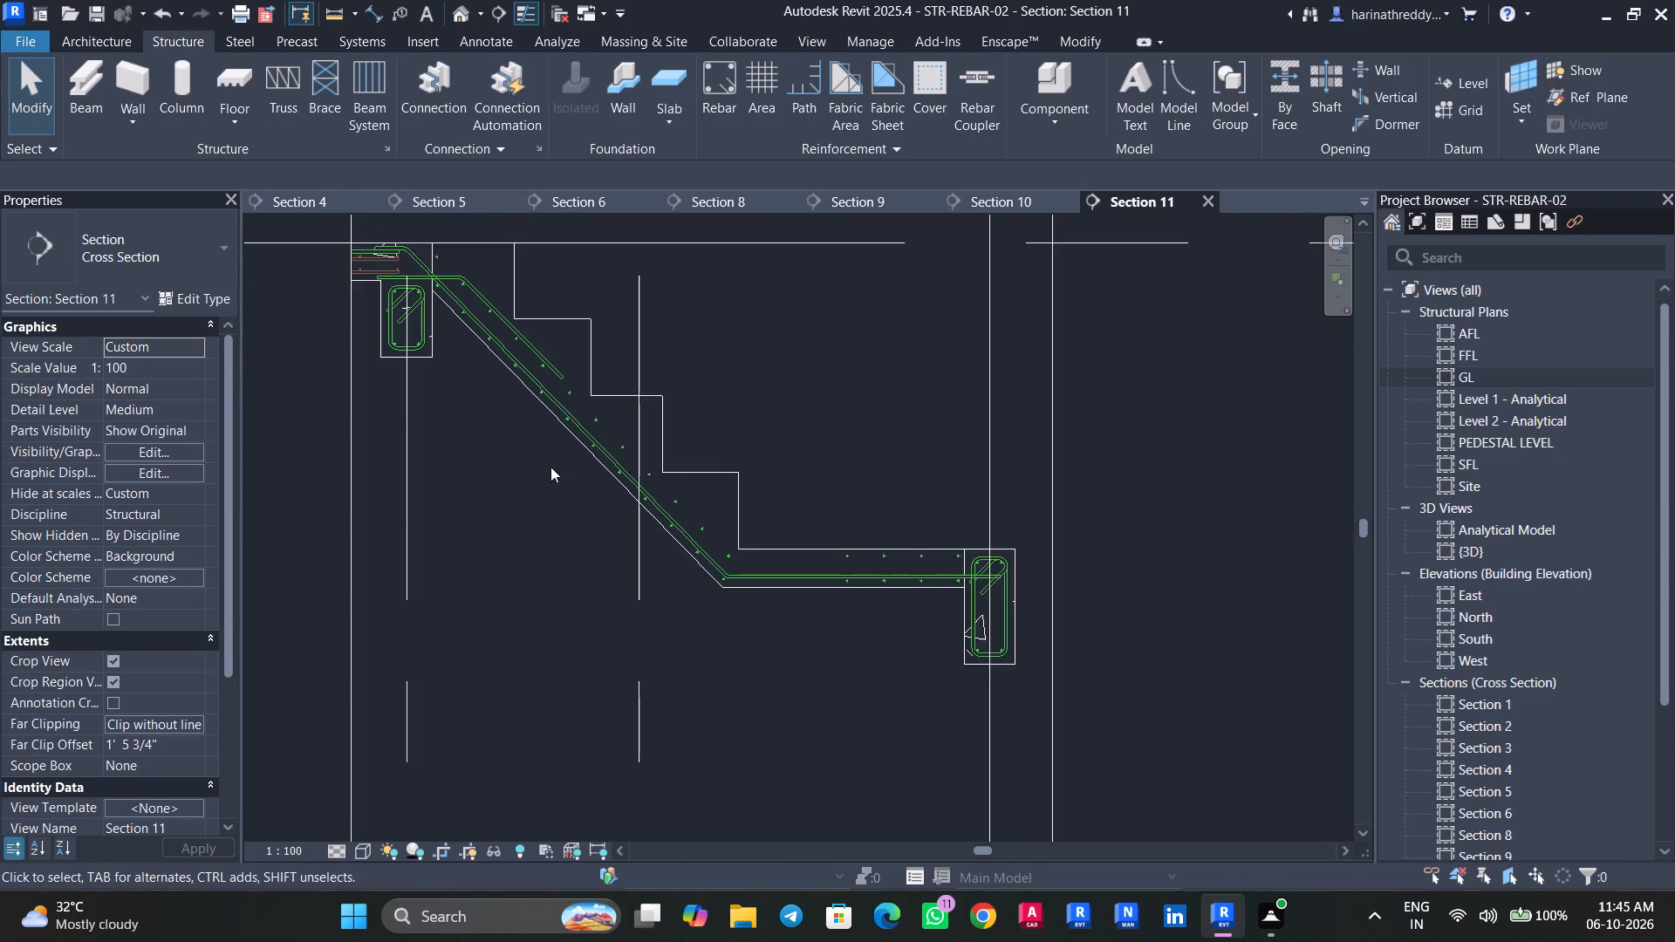
pyautogui.moveTo(560, 412); pyautogui.dragTo(694, 640, button='middle')
pyautogui.scroll(4, 669, 589)
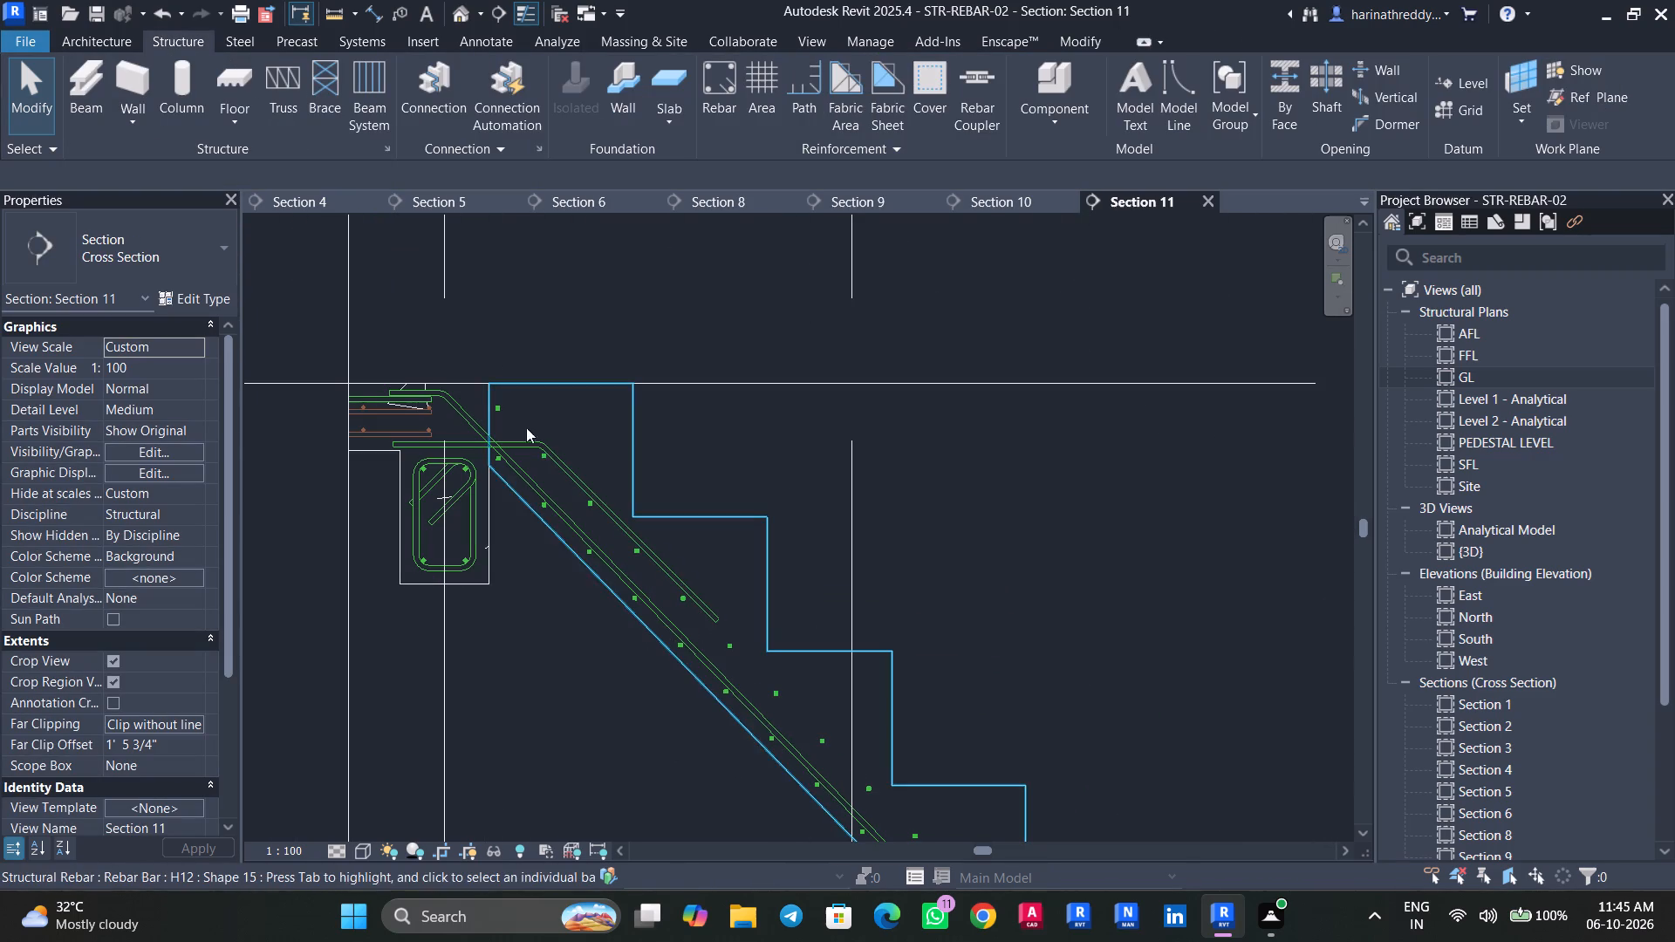
pyautogui.click(501, 401)
pyautogui.scroll(10, 498, 406)
pyautogui.moveTo(485, 408); pyautogui.dragTo(600, 566)
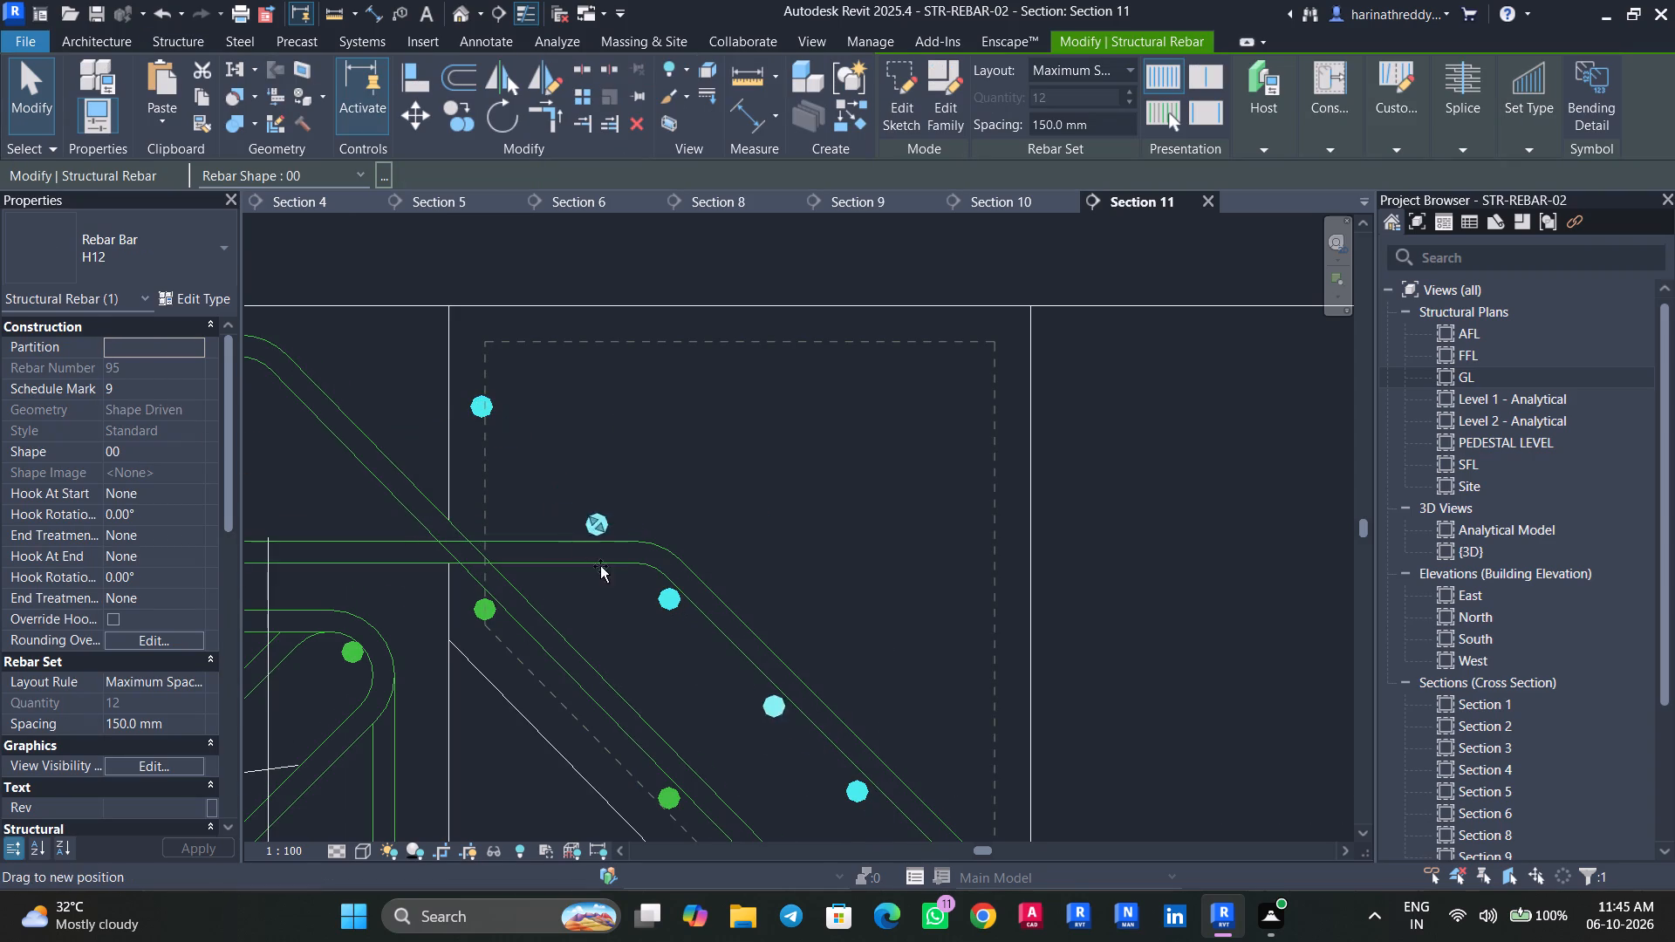
pyautogui.moveTo(600, 566); pyautogui.dragTo(622, 597)
pyautogui.press('Escape')
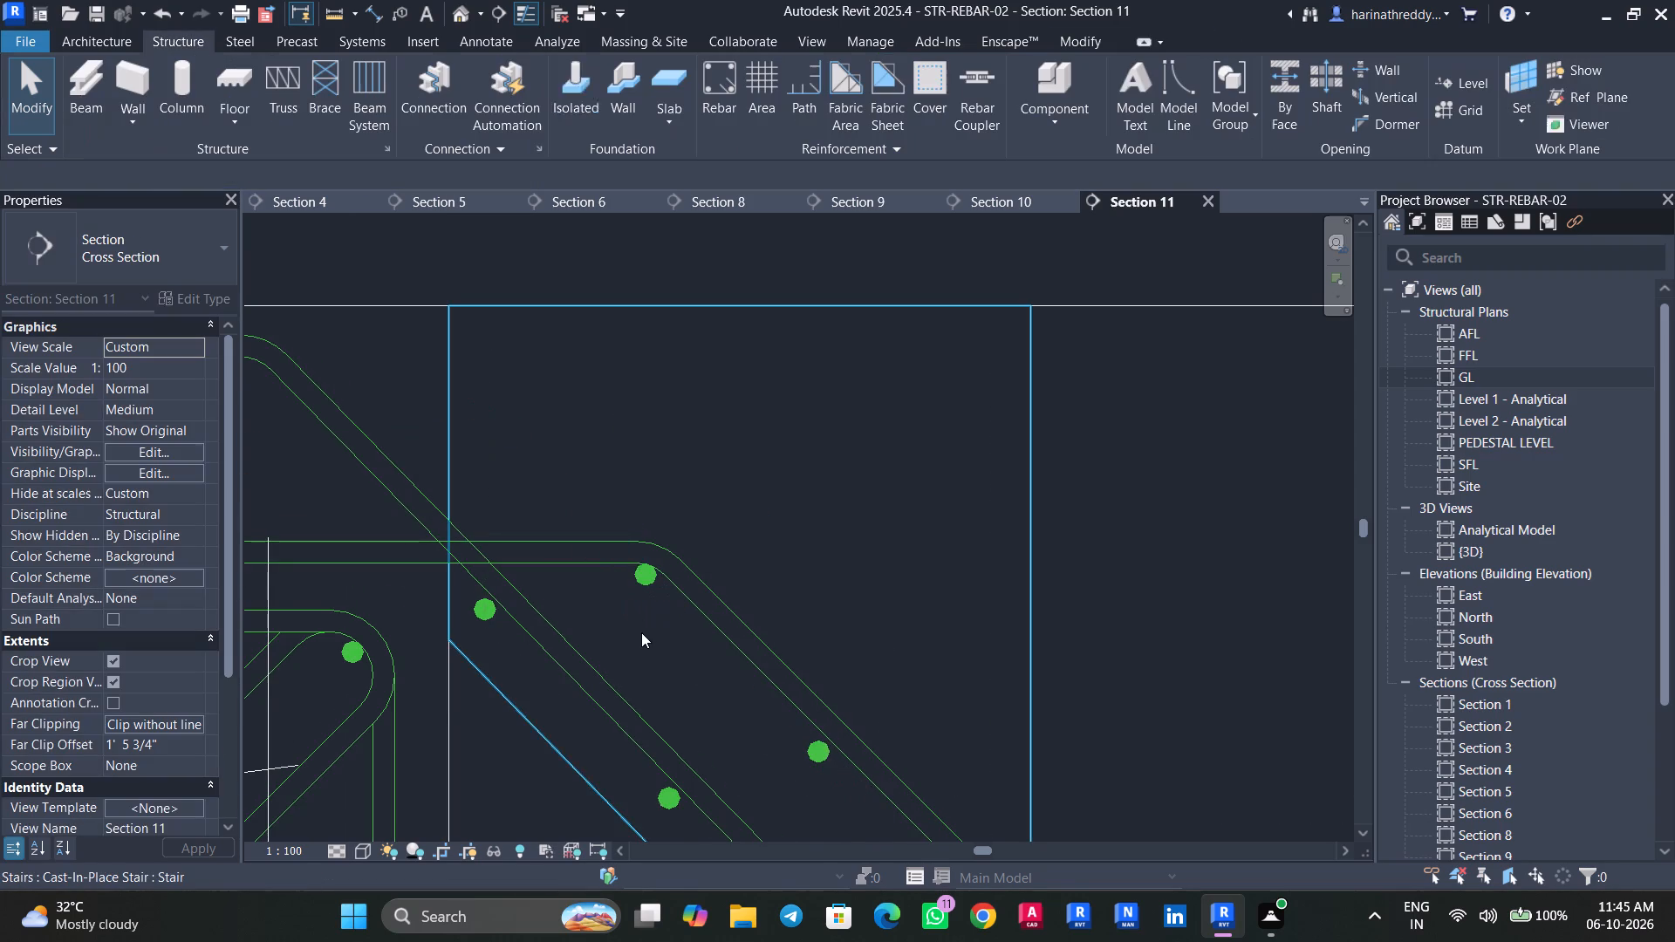
# Extend the short shape 15 bar's inclined leg slightly down the flight to about 565 mm.
pyautogui.scroll(-10, 641, 632)
pyautogui.moveTo(826, 753); pyautogui.dragTo(841, 569, button='middle')
pyautogui.scroll(4, 832, 590)
pyautogui.click(831, 595)
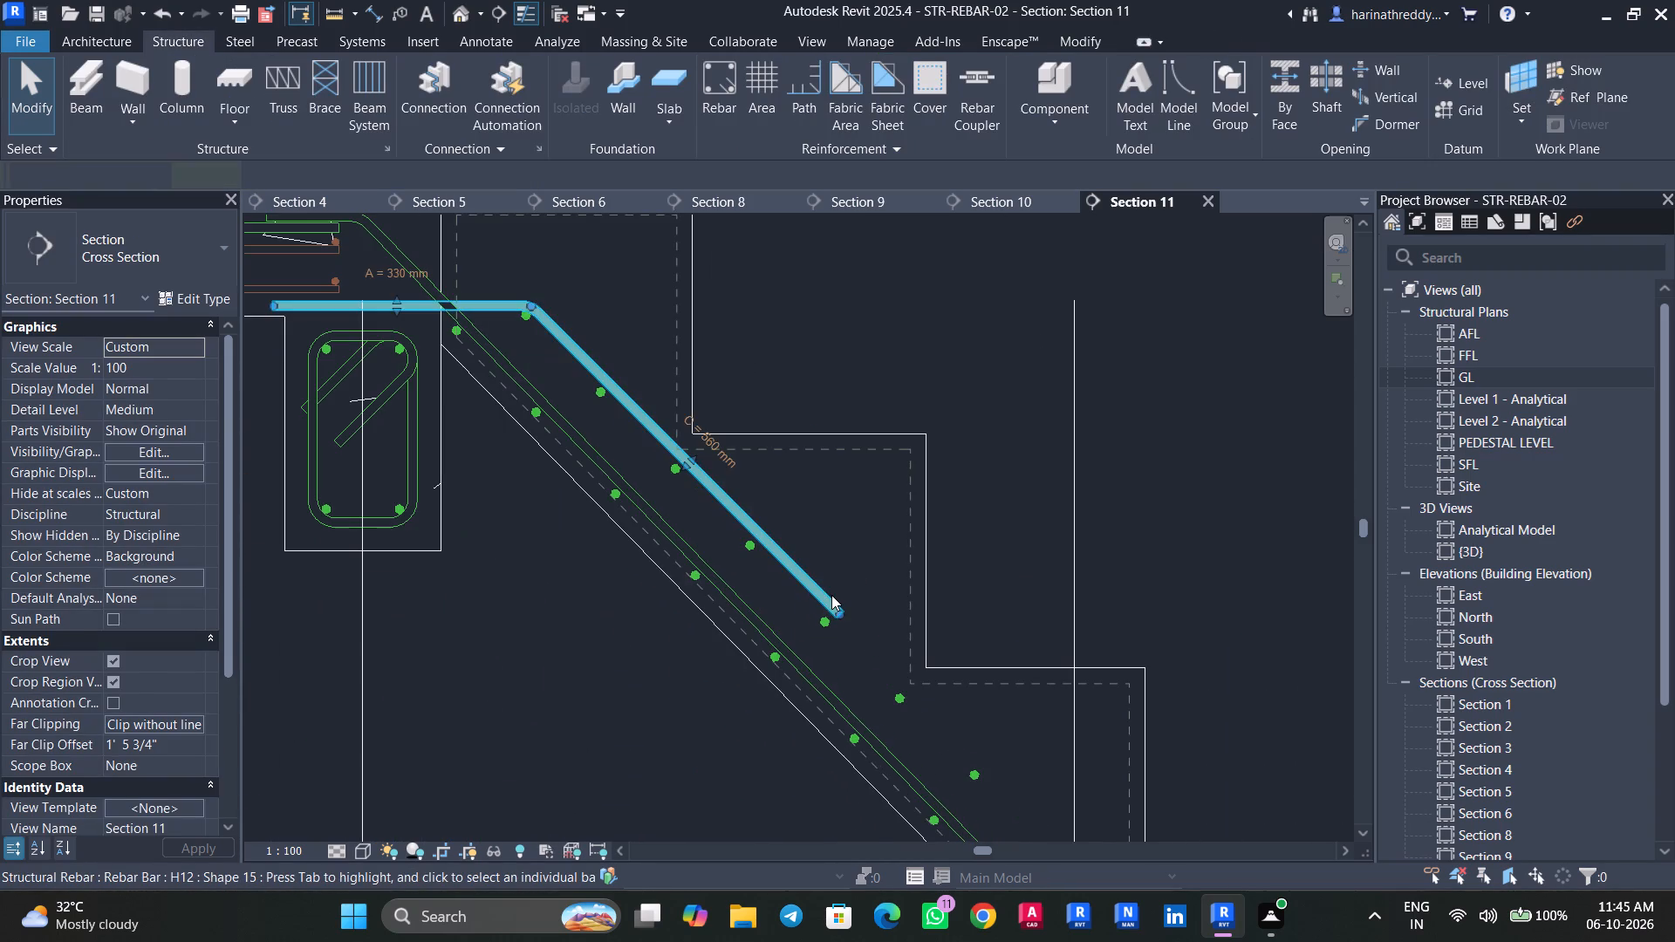
pyautogui.scroll(5, 831, 595)
pyautogui.click(544, 337)
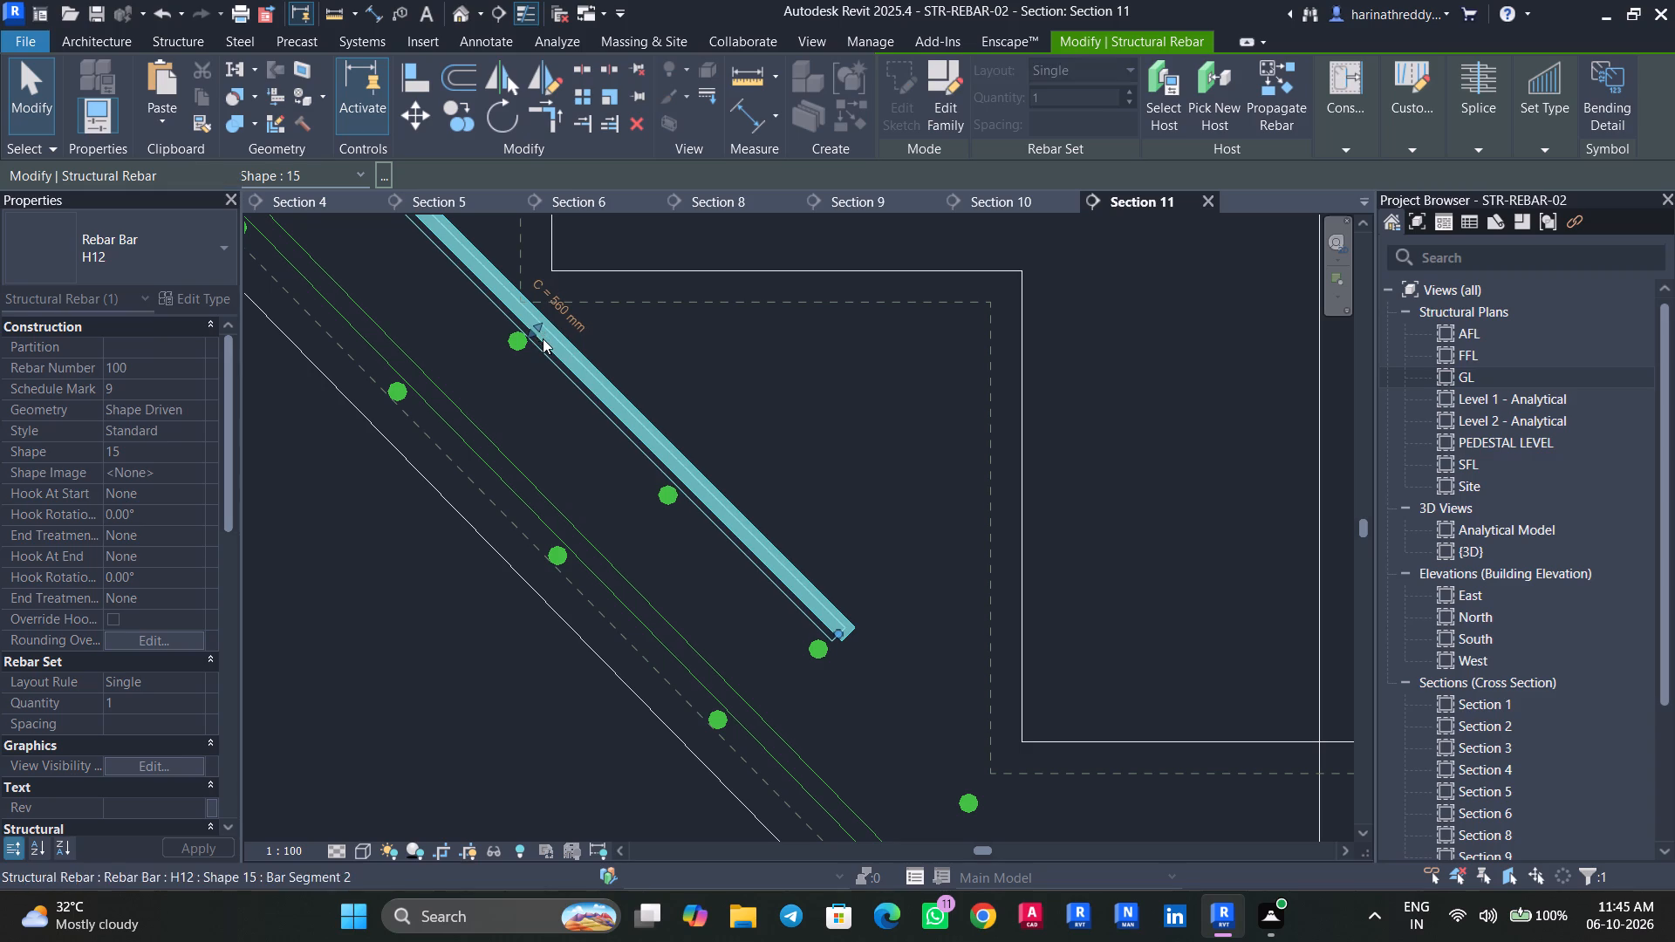
pyautogui.press('Escape')
pyautogui.click(831, 645)
pyautogui.scroll(-5, 777, 634)
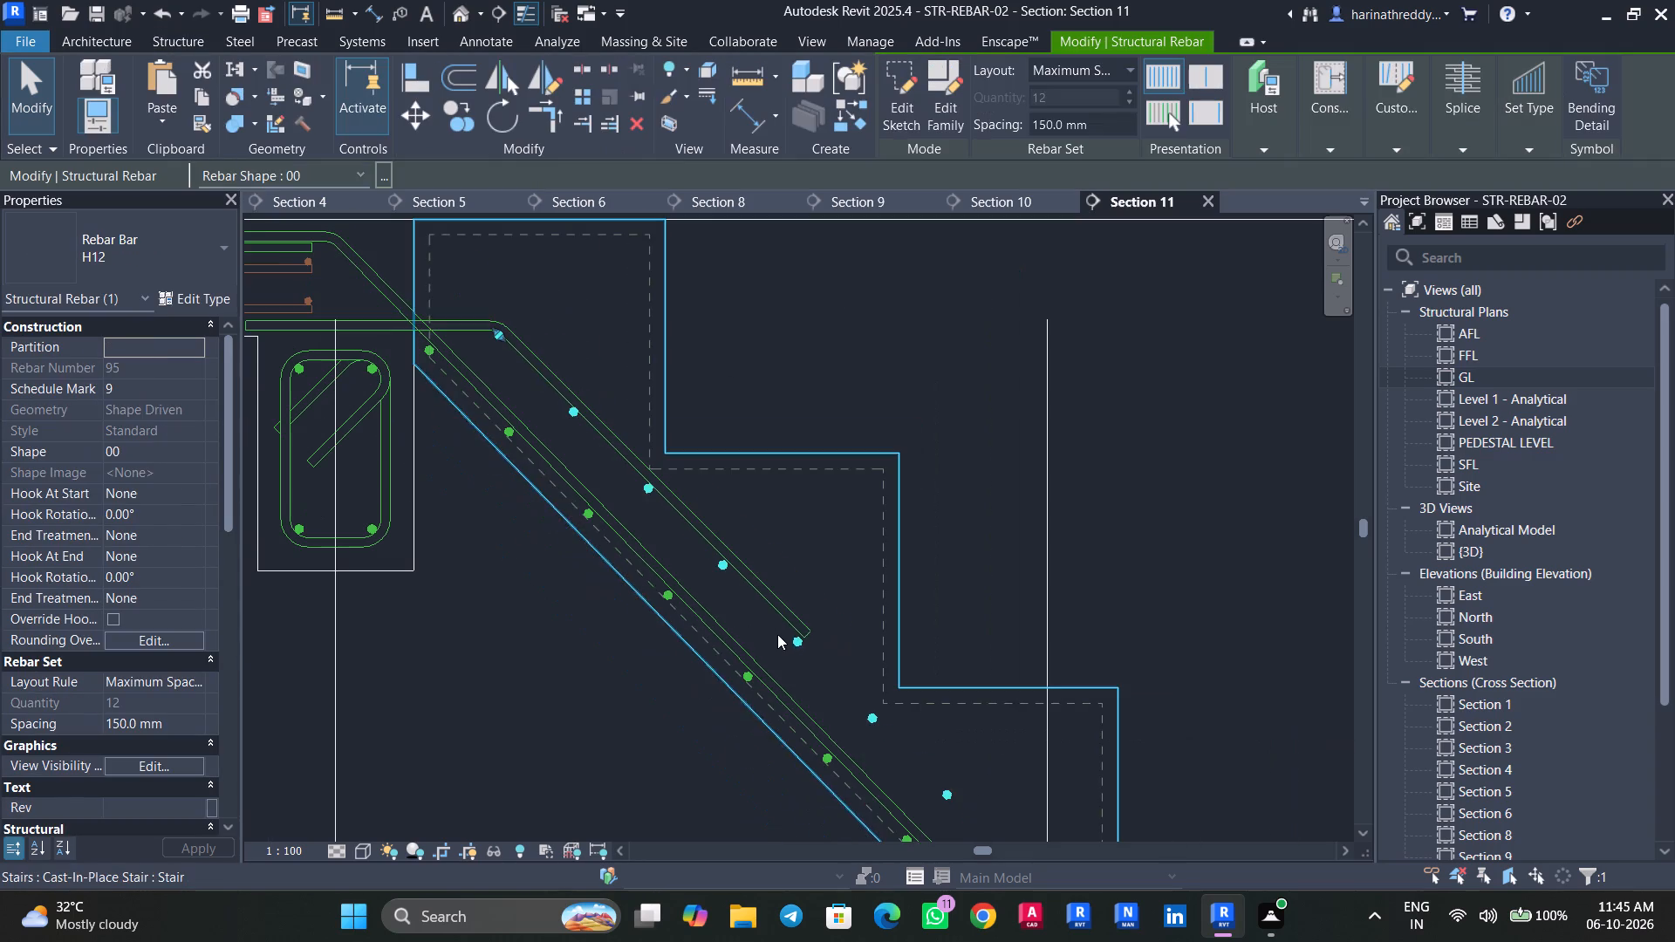
pyautogui.press('Escape')
pyautogui.click(801, 623)
pyautogui.scroll(11, 806, 631)
pyautogui.moveTo(818, 645); pyautogui.dragTo(829, 658)
pyautogui.scroll(-4, 824, 659)
pyautogui.scroll(1, 824, 659)
pyautogui.scroll(-6, 824, 659)
pyautogui.press('Escape')
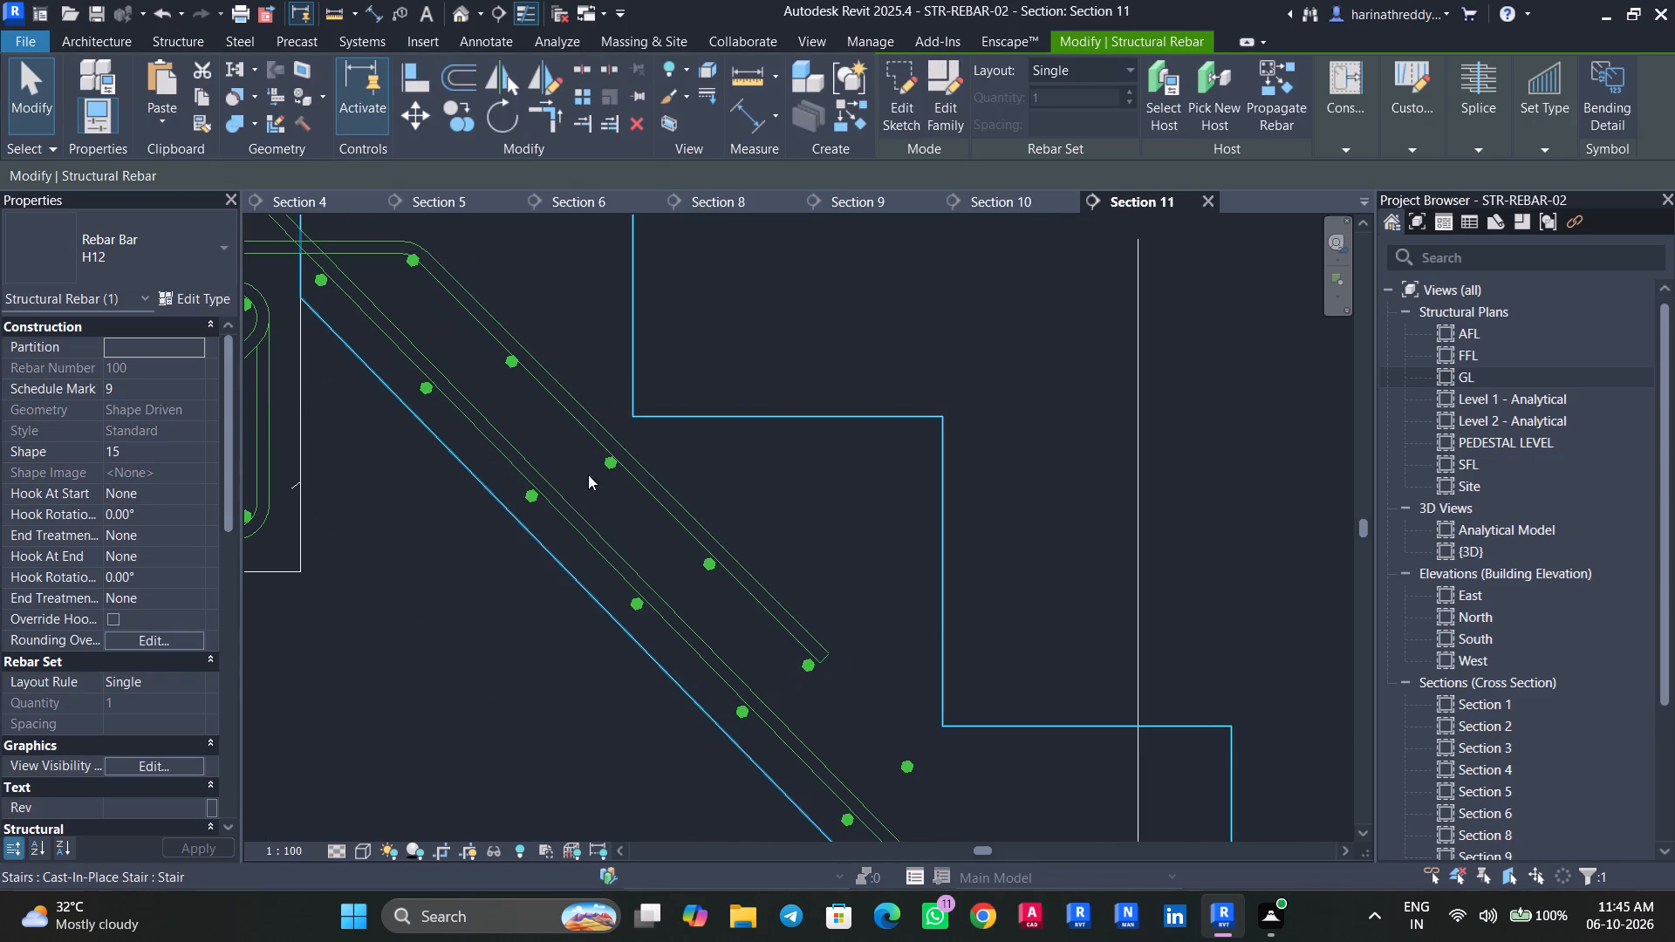
# Shift the flight's upper distribution set slightly sideways, clear of the underside of the short shape 15 bar.
pyautogui.scroll(5, 427, 289)
pyautogui.moveTo(422, 282); pyautogui.dragTo(645, 565, button='middle')
pyautogui.scroll(1, 645, 565)
pyautogui.click(624, 524)
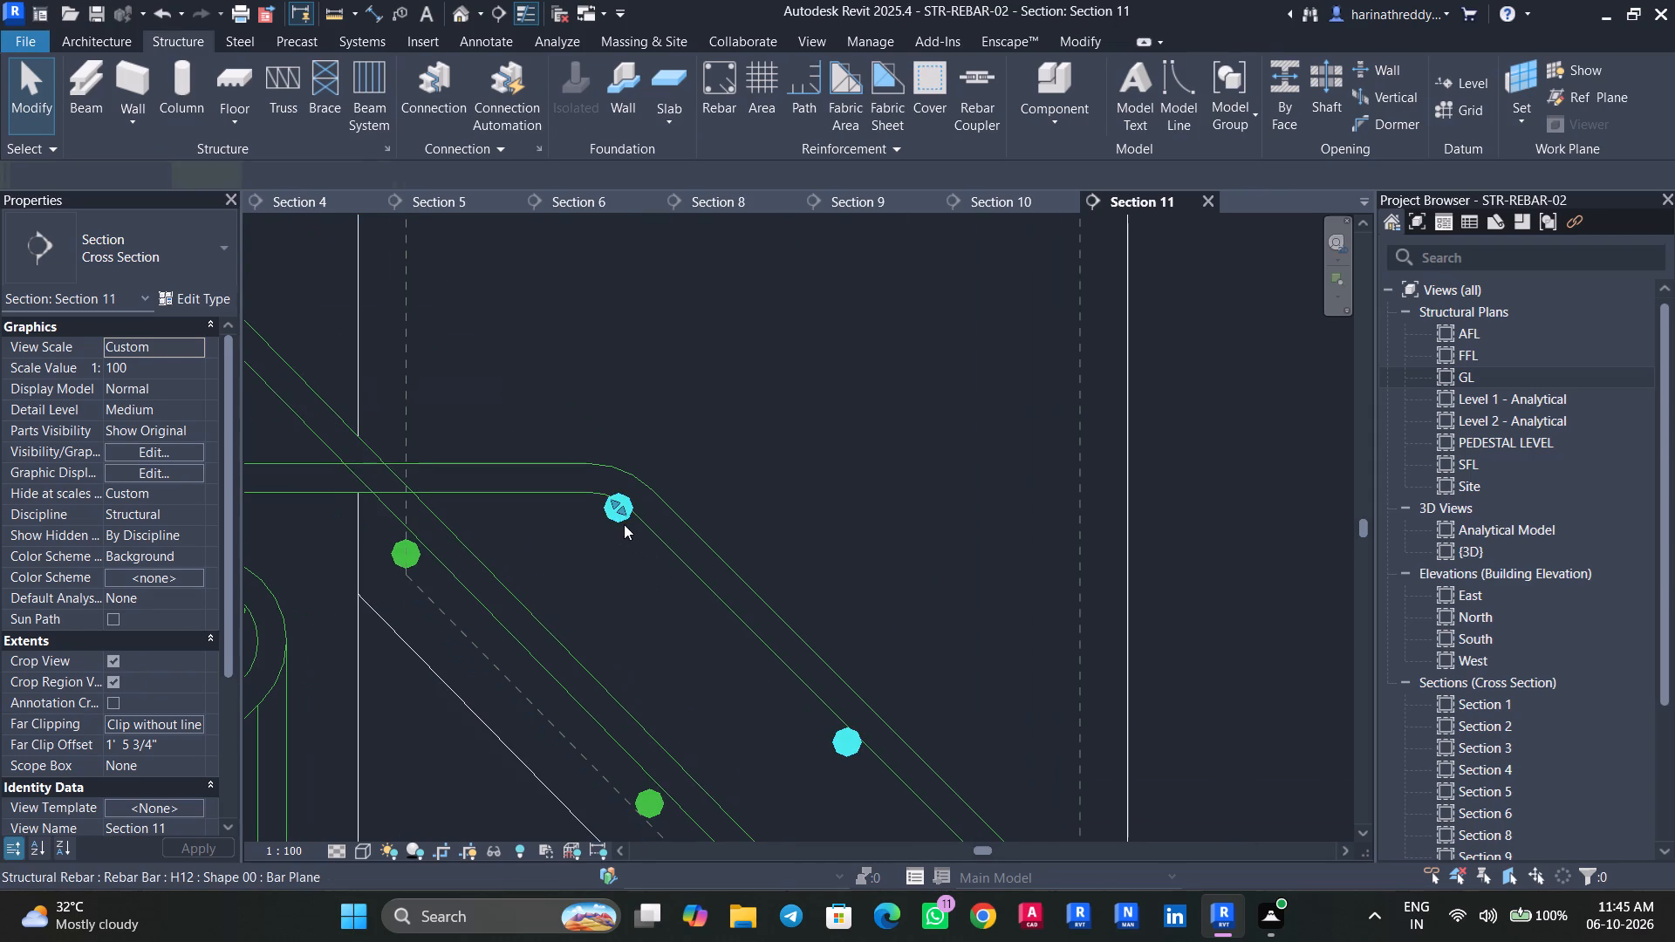
pyautogui.moveTo(612, 517); pyautogui.dragTo(604, 523)
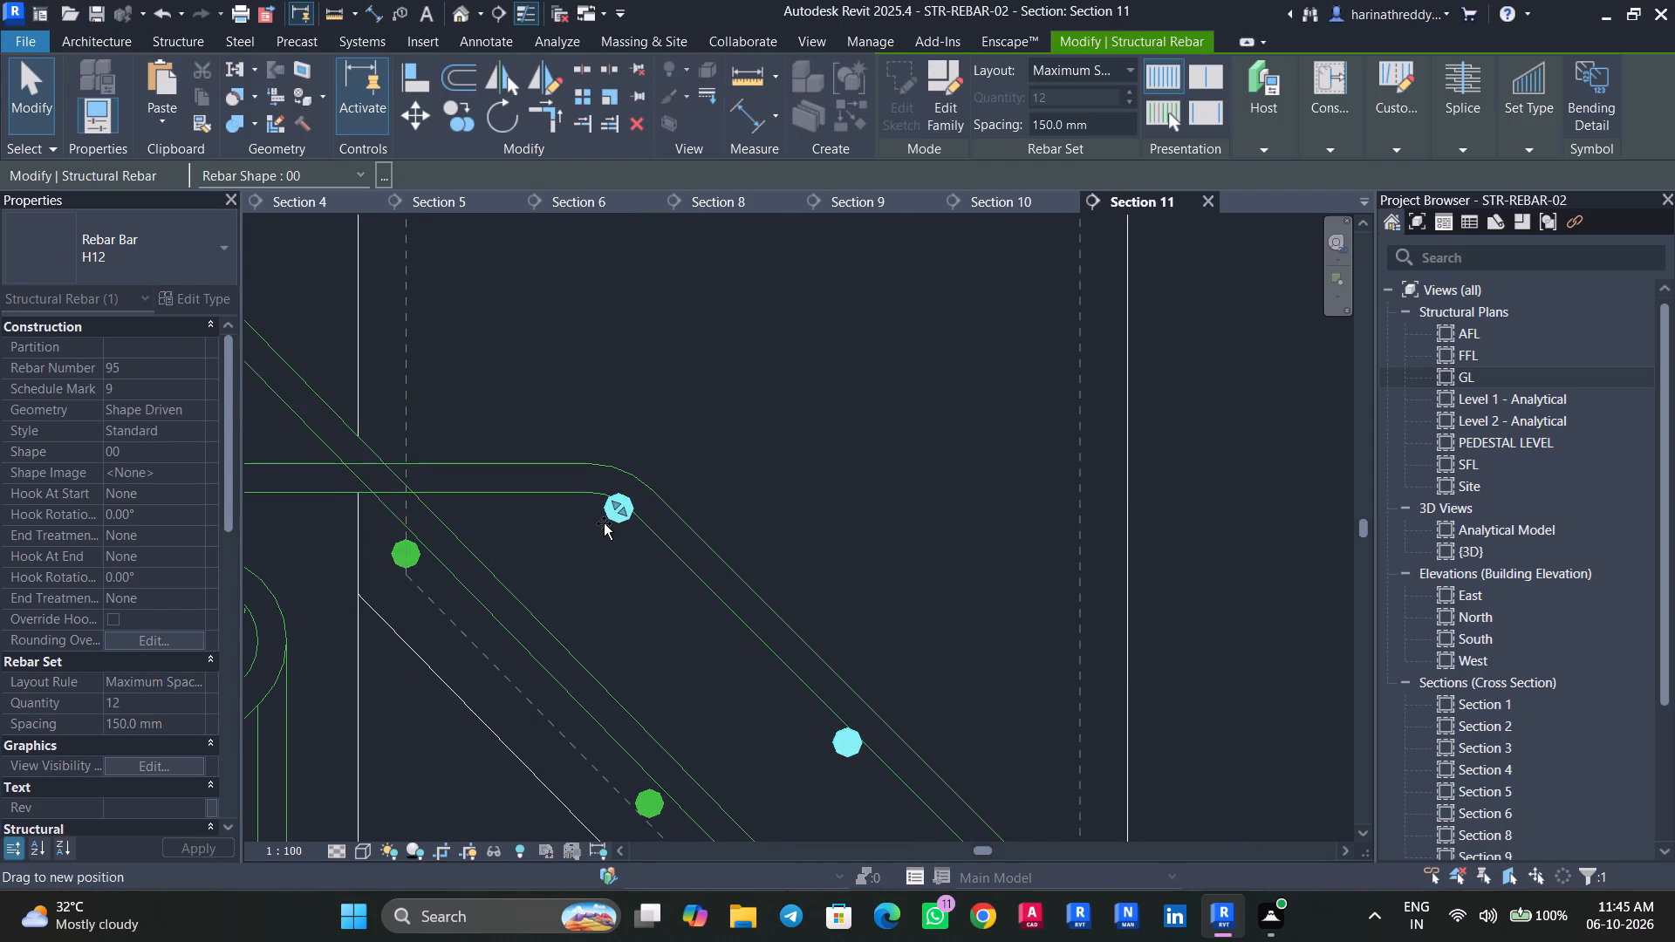
pyautogui.moveTo(604, 523); pyautogui.dragTo(600, 526)
pyautogui.press('Tab')
pyautogui.moveTo(612, 515); pyautogui.dragTo(601, 522)
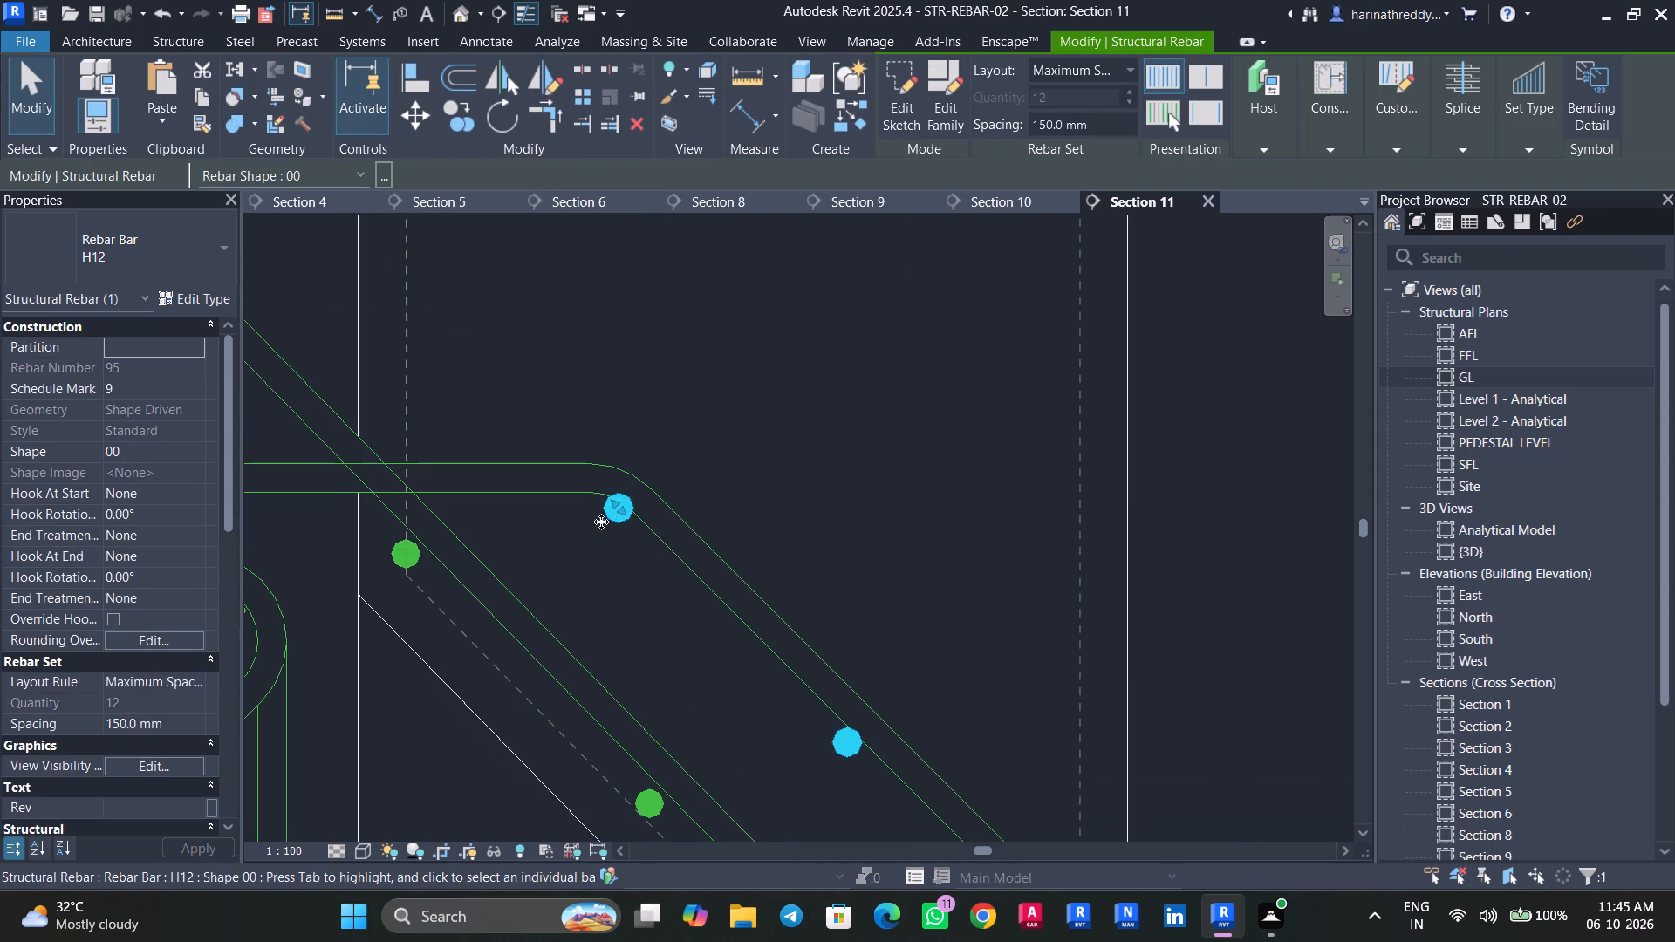
pyautogui.moveTo(601, 522); pyautogui.dragTo(598, 516)
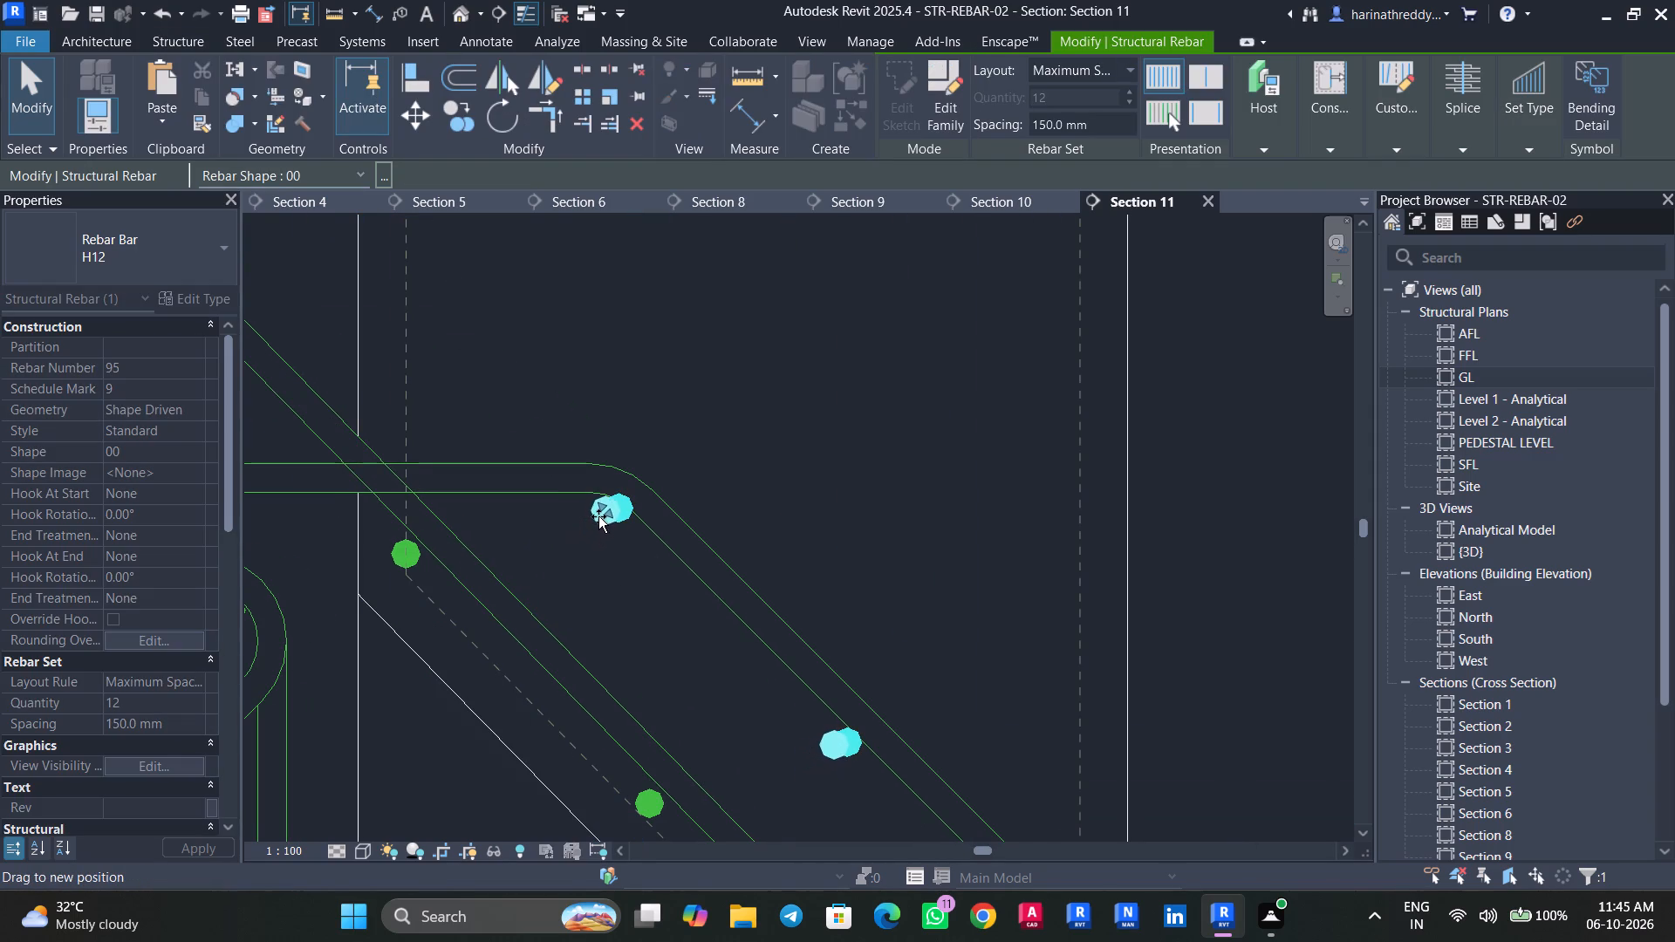
pyautogui.moveTo(598, 516); pyautogui.dragTo(598, 515)
pyautogui.scroll(-3, 660, 601)
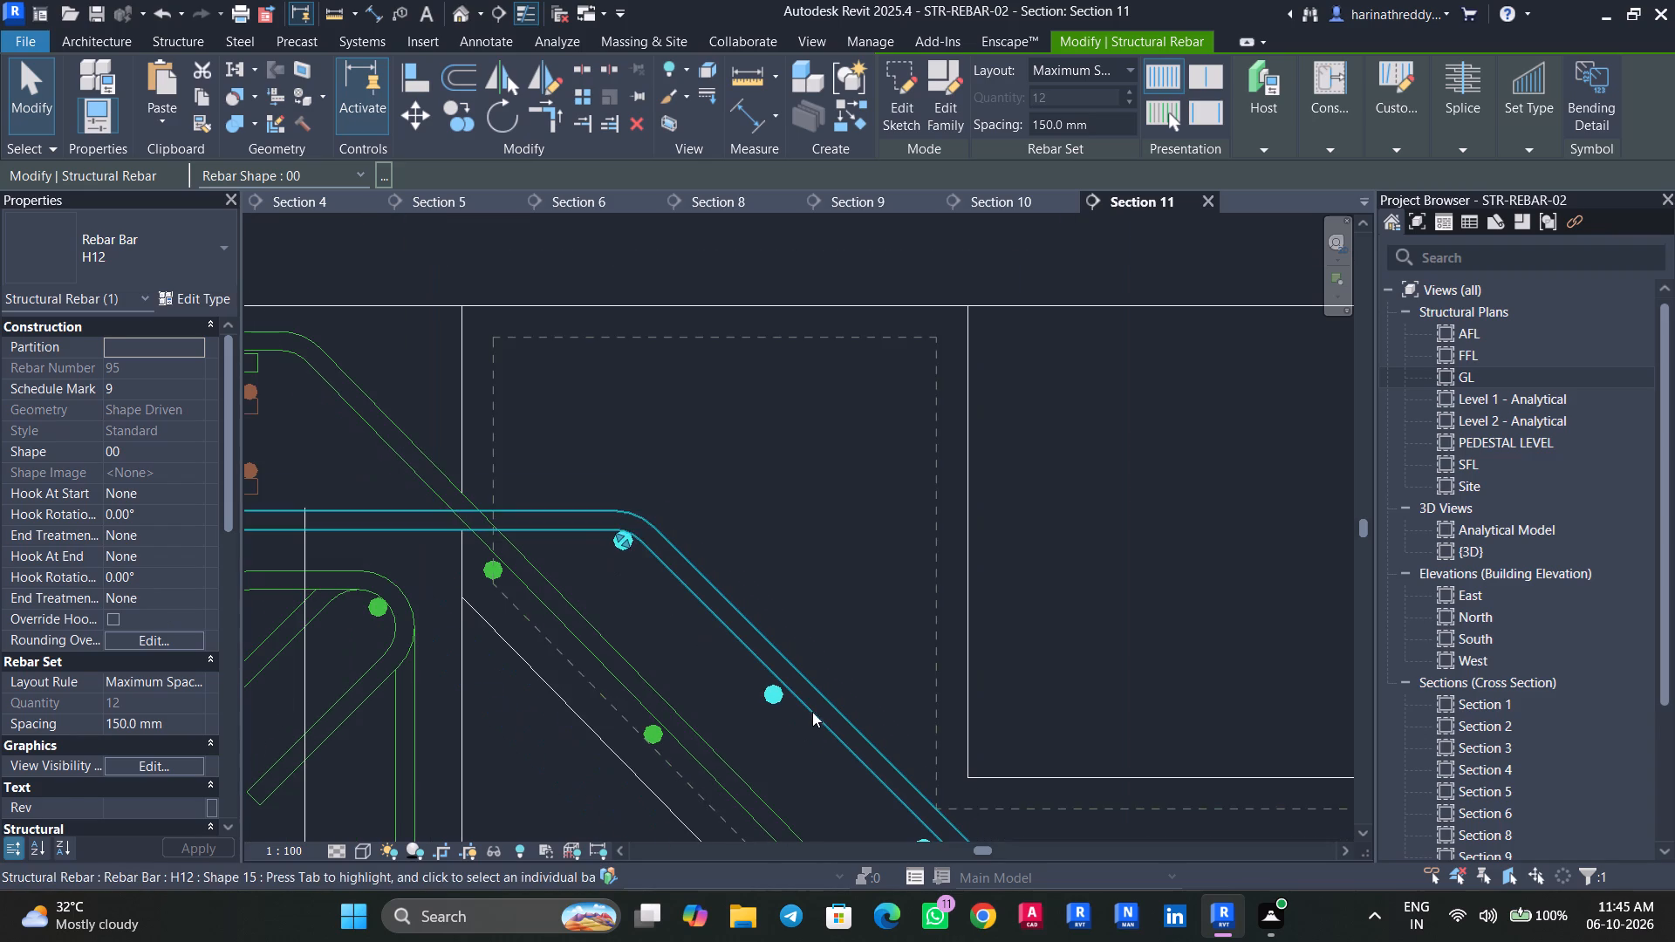
pyautogui.press('Escape')
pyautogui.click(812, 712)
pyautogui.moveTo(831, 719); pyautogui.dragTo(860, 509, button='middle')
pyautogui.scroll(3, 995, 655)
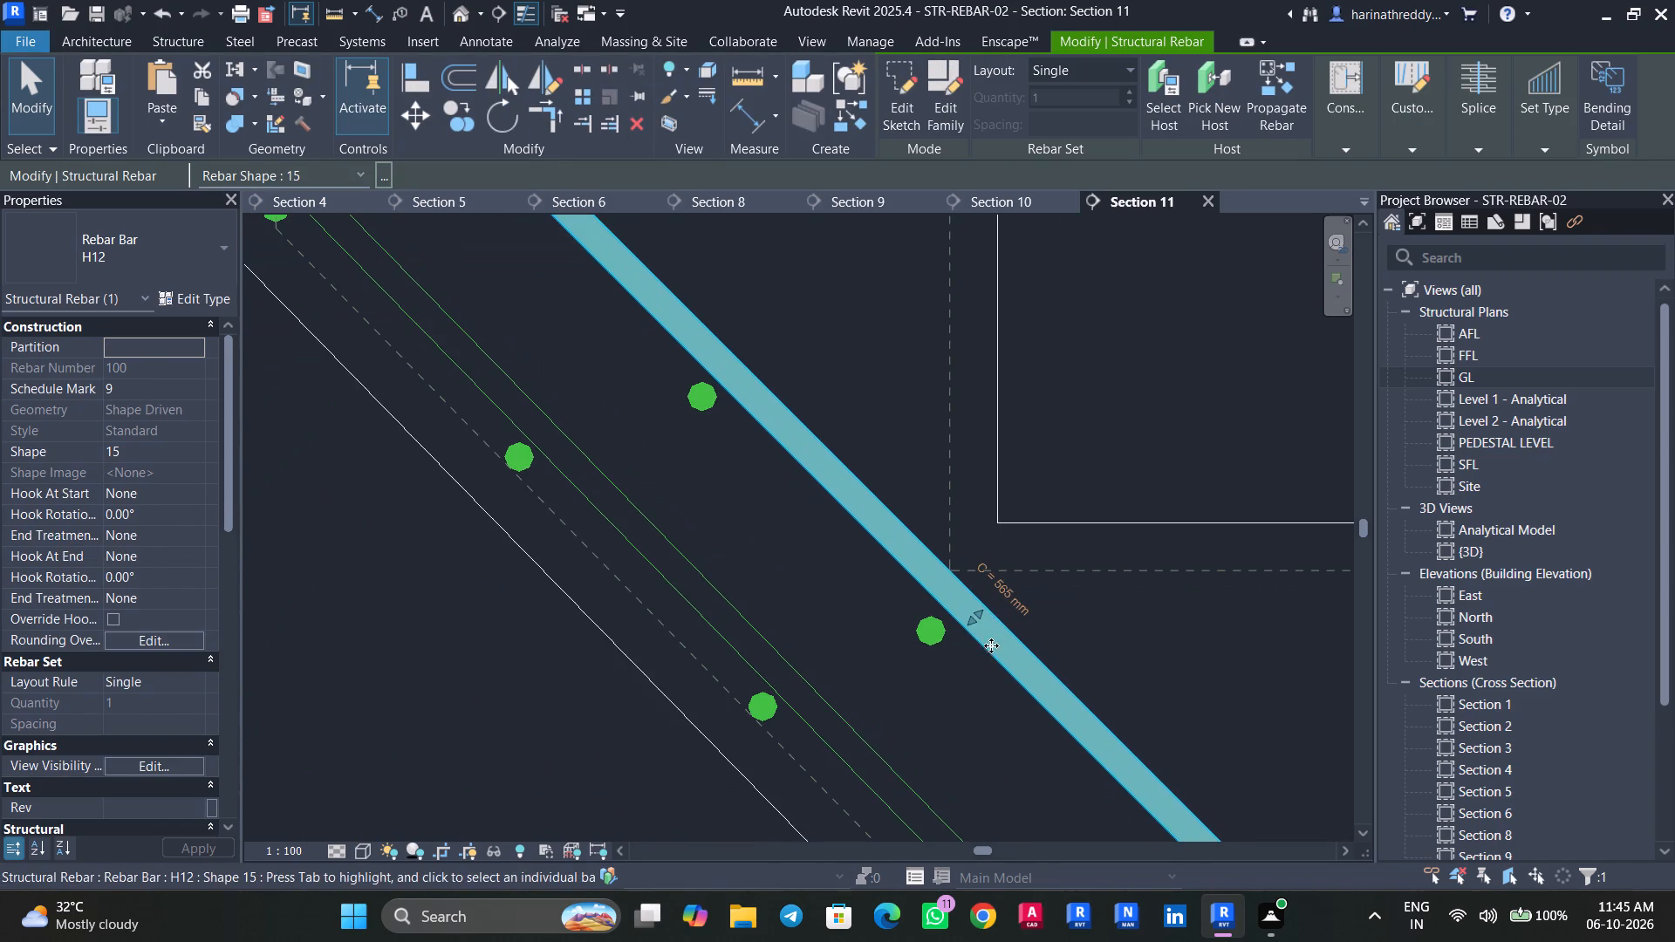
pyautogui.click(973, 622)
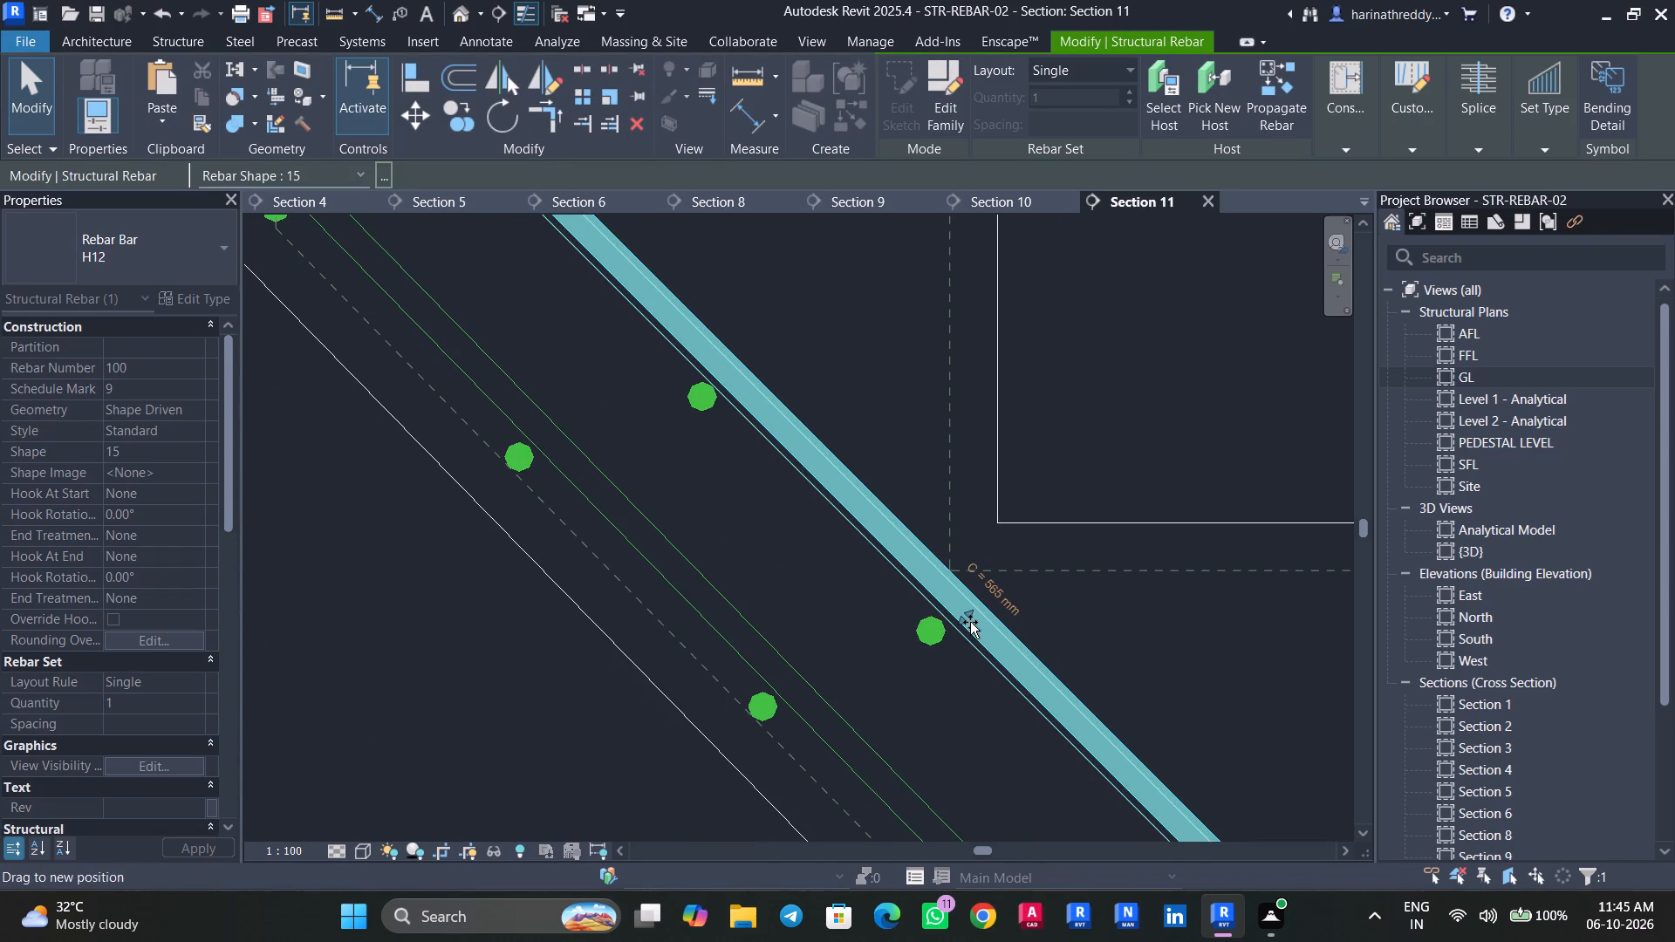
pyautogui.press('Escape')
# Nudge the third bar of the flight's upper distribution set up against the underside of the short shape 15 bar.
pyautogui.click(937, 633)
pyautogui.scroll(9, 937, 633)
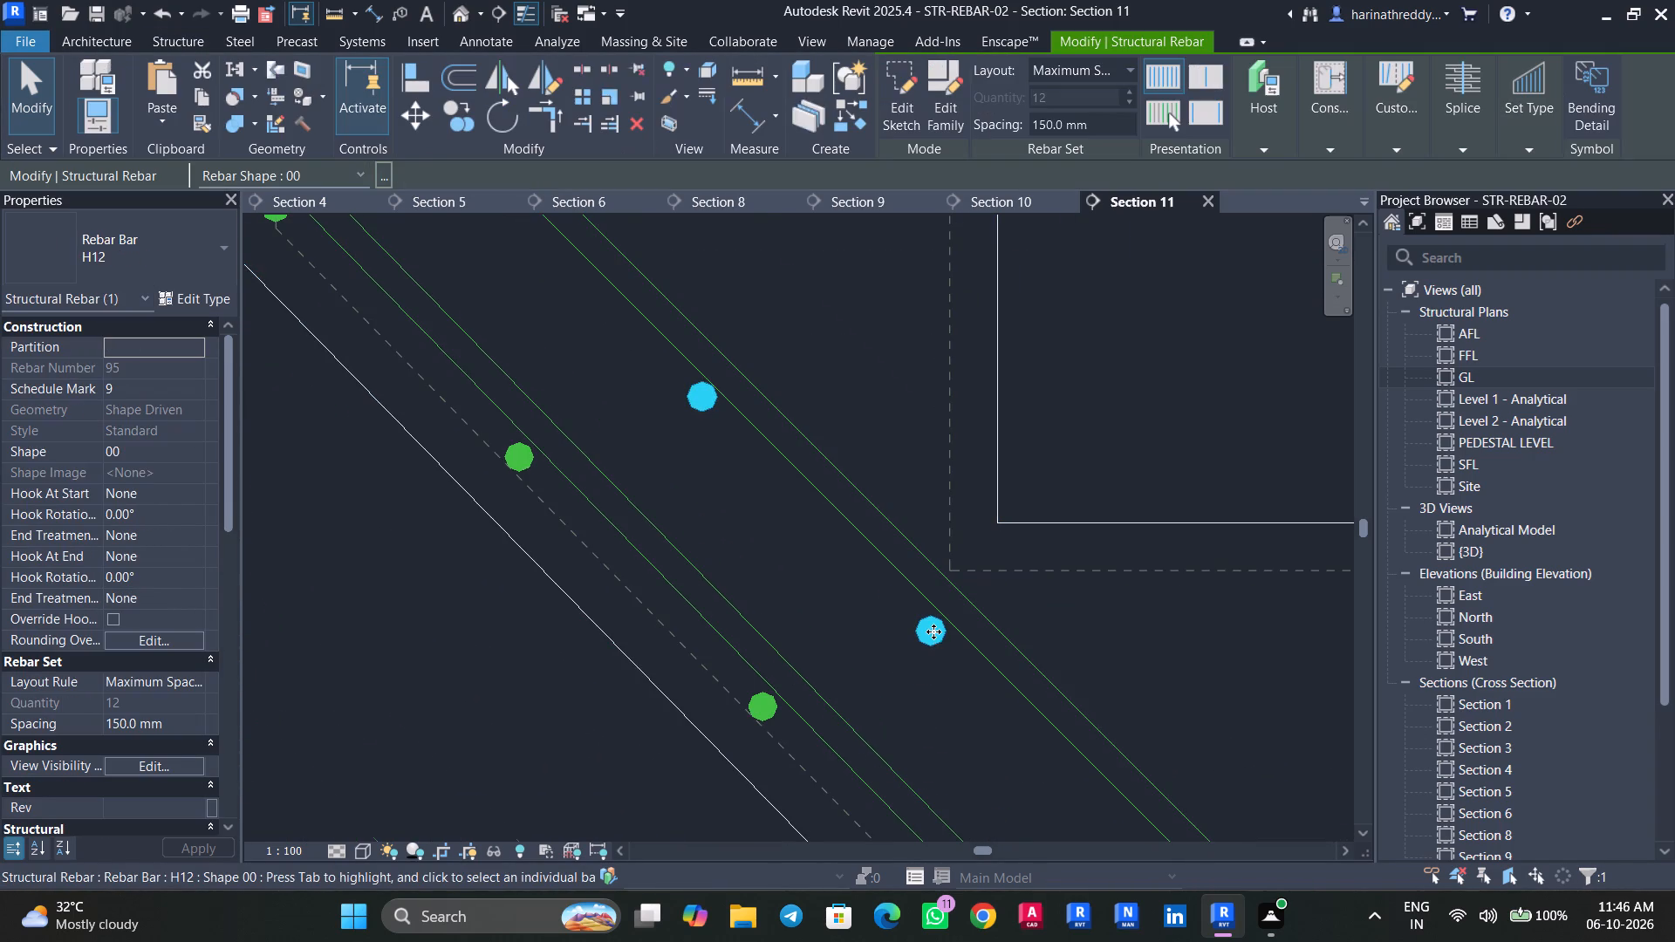
pyautogui.press('Tab')
pyautogui.moveTo(933, 635); pyautogui.dragTo(945, 624)
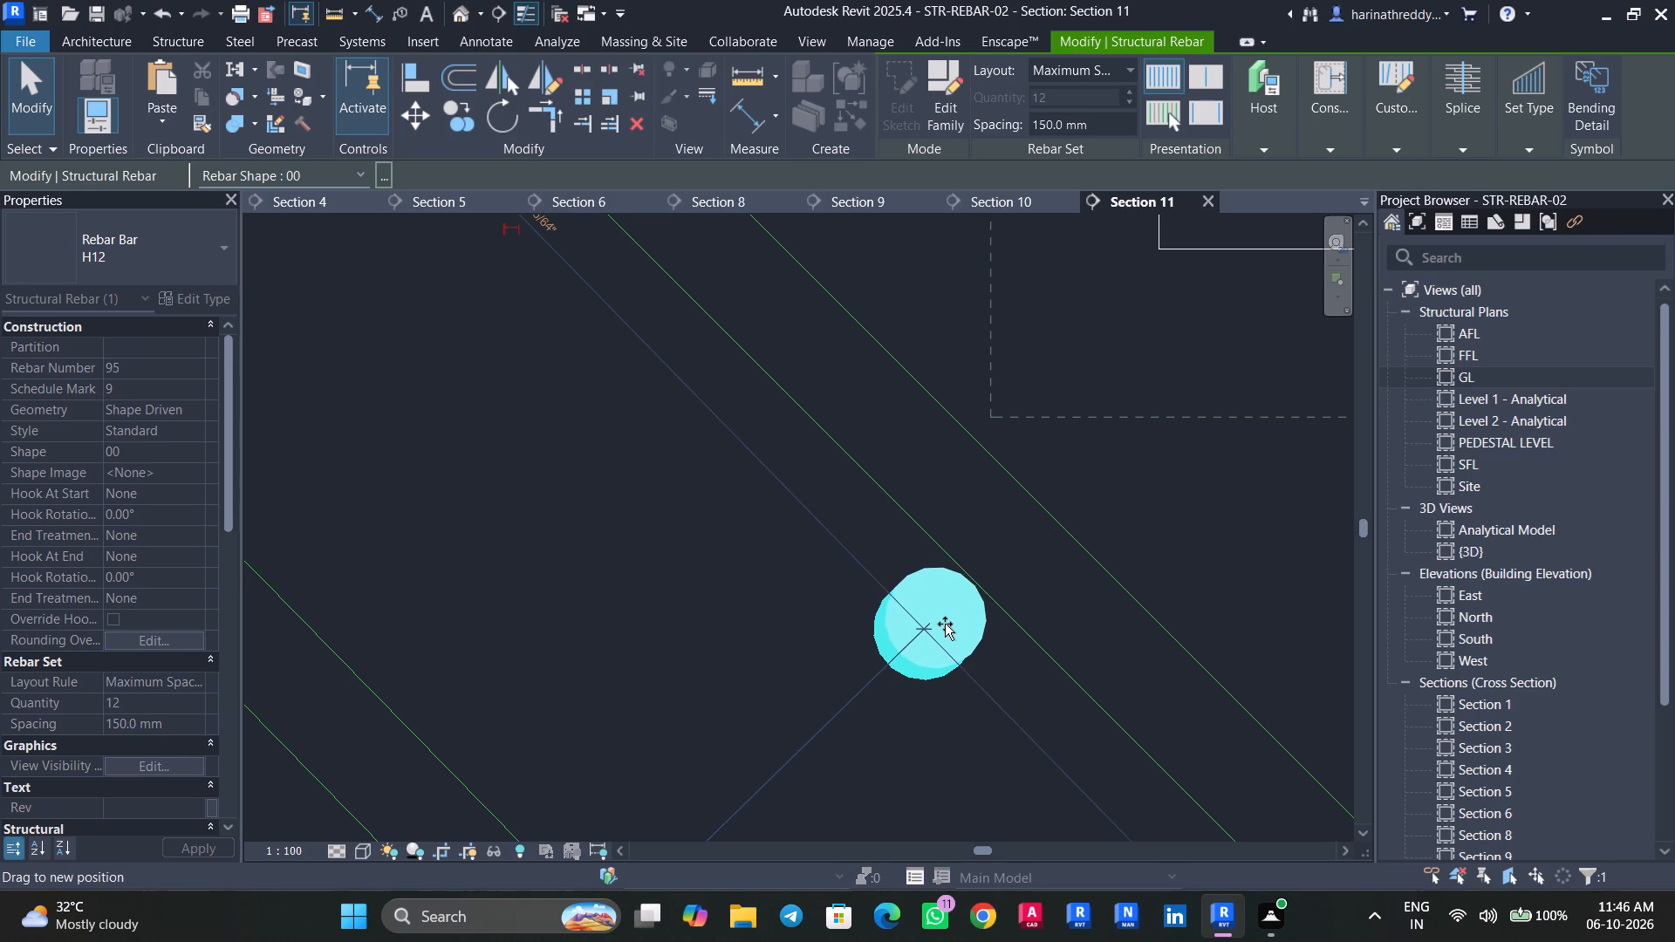
pyautogui.moveTo(945, 624); pyautogui.dragTo(946, 622)
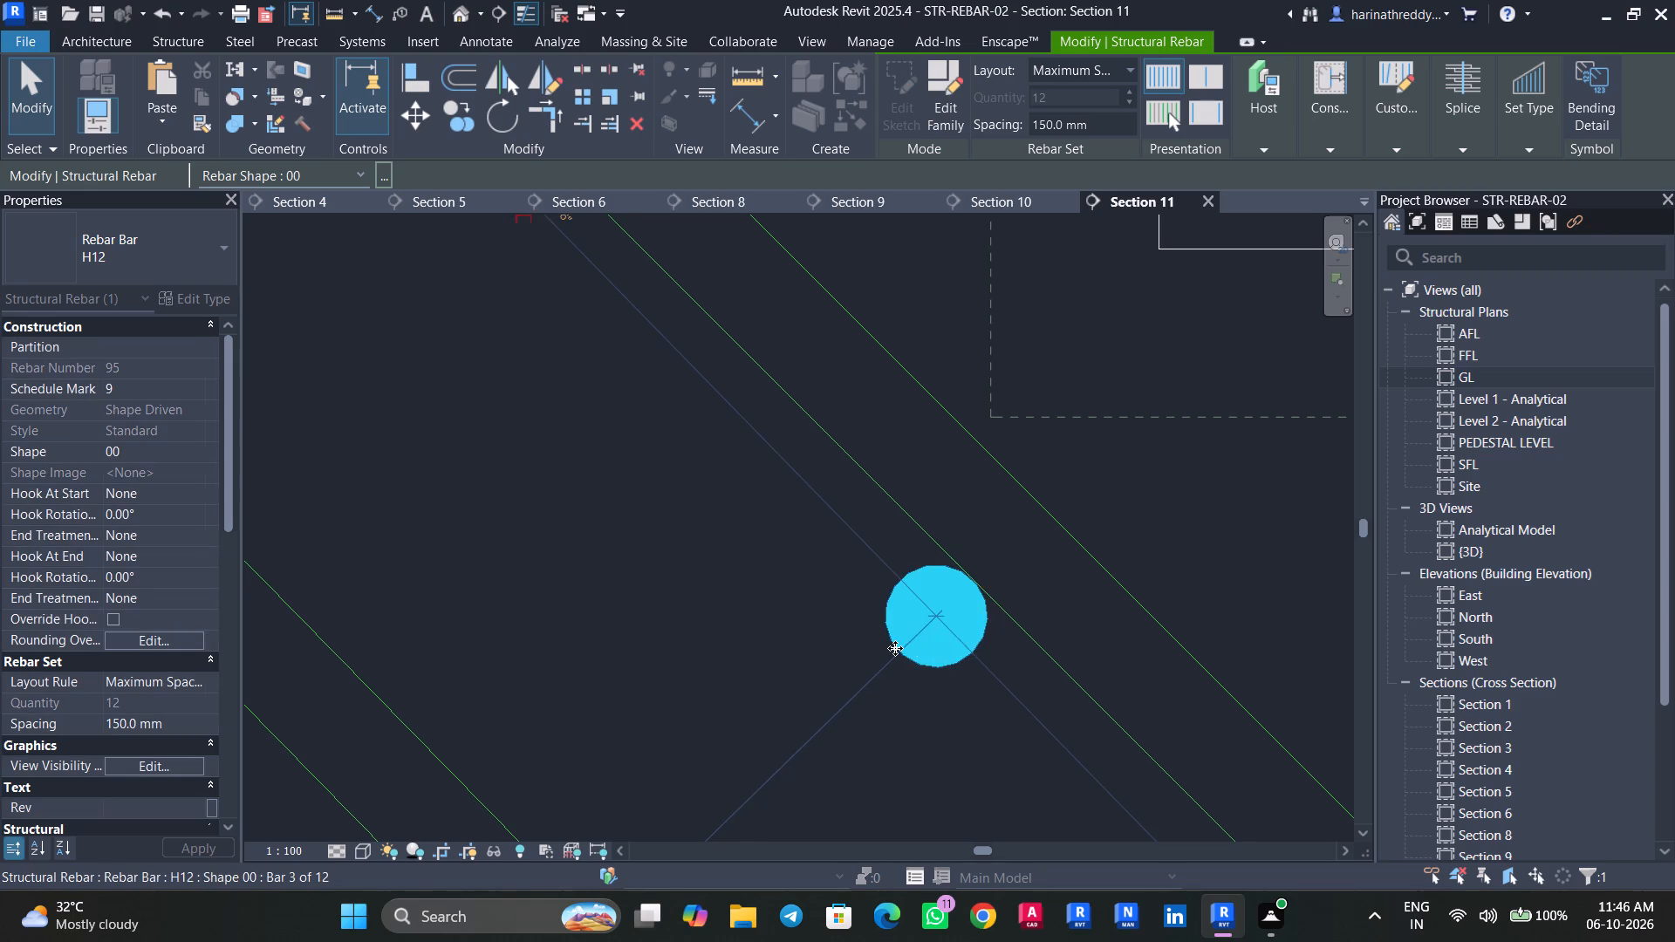
pyautogui.scroll(-7, 895, 648)
pyautogui.scroll(1, 895, 648)
pyautogui.press('Escape')
pyautogui.press('Escape')
# Nudge the fourth bar of the flight's upper distribution set up against the underside of the short shape 15 bar.
pyautogui.moveTo(982, 819); pyautogui.dragTo(680, 475, button='middle')
pyautogui.click(932, 640)
pyautogui.scroll(4, 975, 708)
pyautogui.moveTo(958, 694); pyautogui.dragTo(714, 482, button='middle')
pyautogui.press('Tab')
pyautogui.click(737, 460)
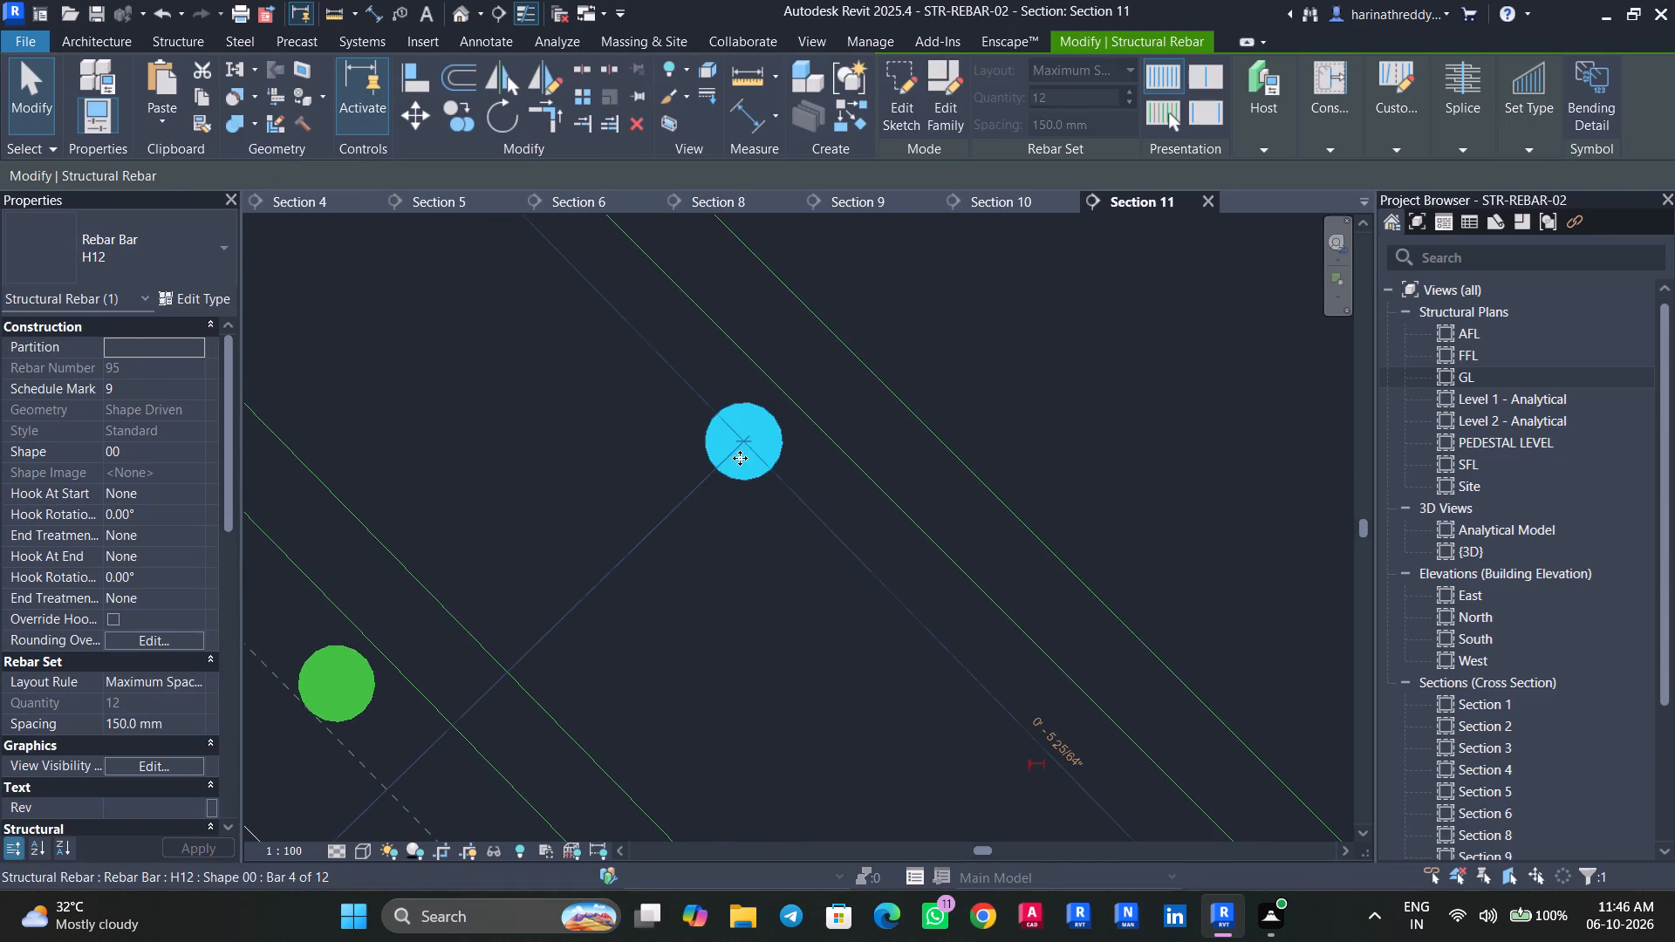
pyautogui.moveTo(751, 444); pyautogui.dragTo(771, 432)
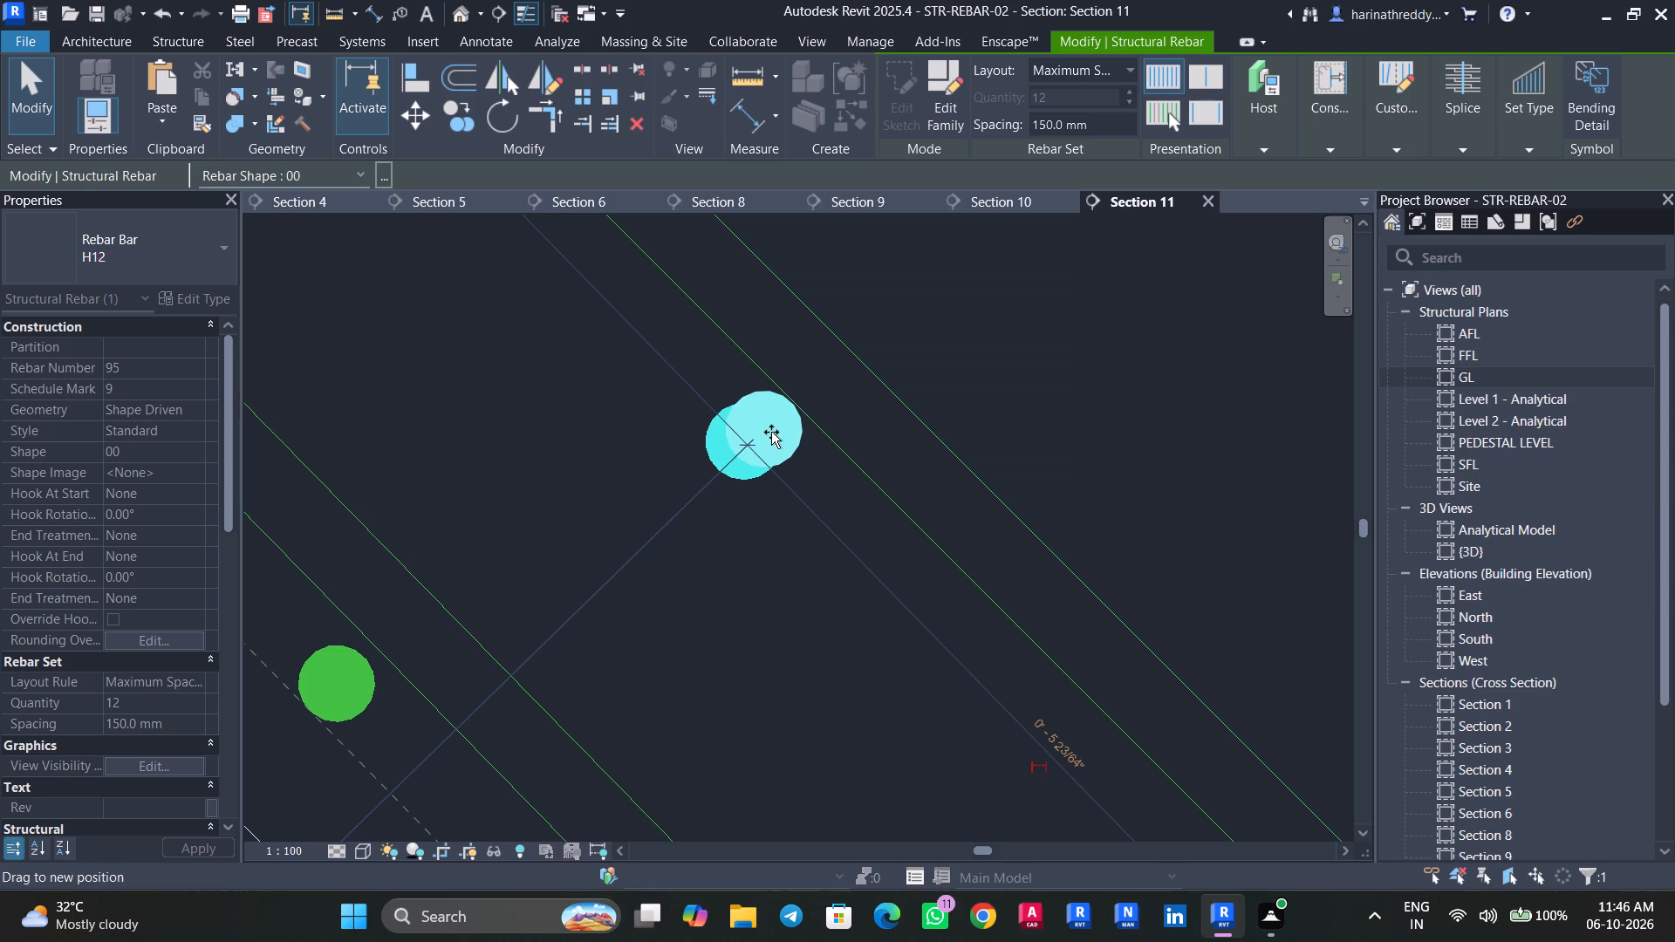
pyautogui.moveTo(771, 432); pyautogui.dragTo(771, 431)
pyautogui.press('Escape')
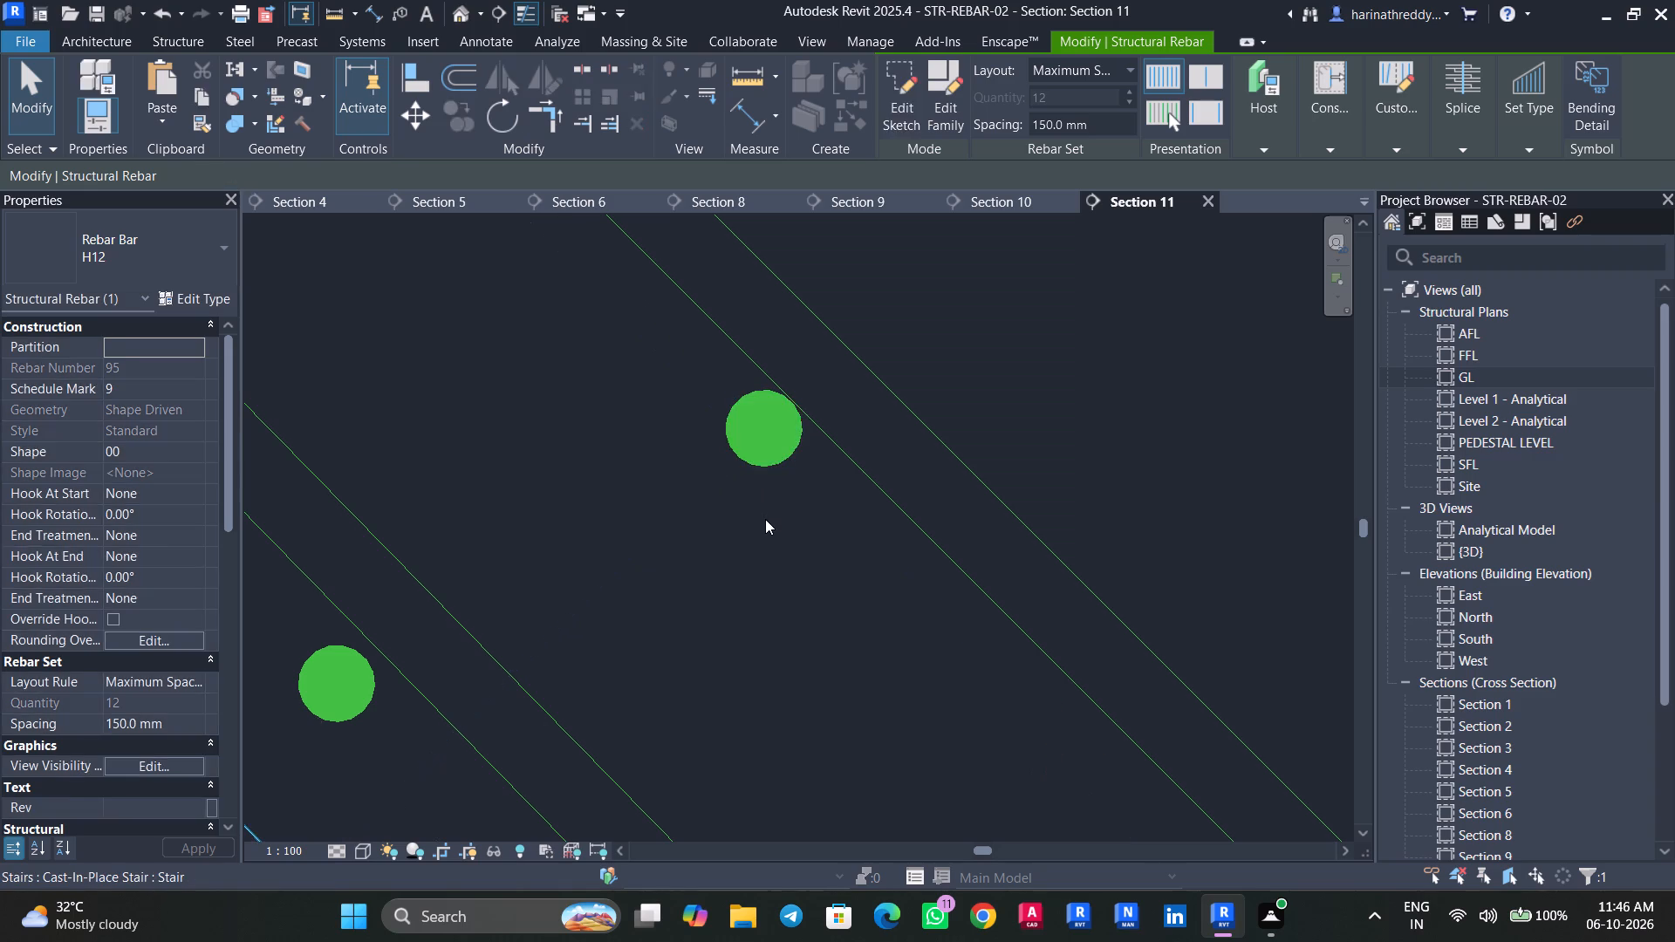
pyautogui.press('Escape')
# Nudge the upper distribution bar at the lower end of the short shape 15 bar up against its underside.
pyautogui.scroll(-2, 765, 520)
pyautogui.scroll(1, 765, 520)
pyautogui.scroll(-1, 765, 520)
pyautogui.scroll(1, 765, 520)
pyautogui.scroll(-4, 765, 520)
pyautogui.moveTo(941, 653); pyautogui.dragTo(769, 484, button='middle')
pyautogui.click(895, 626)
pyautogui.scroll(3, 893, 626)
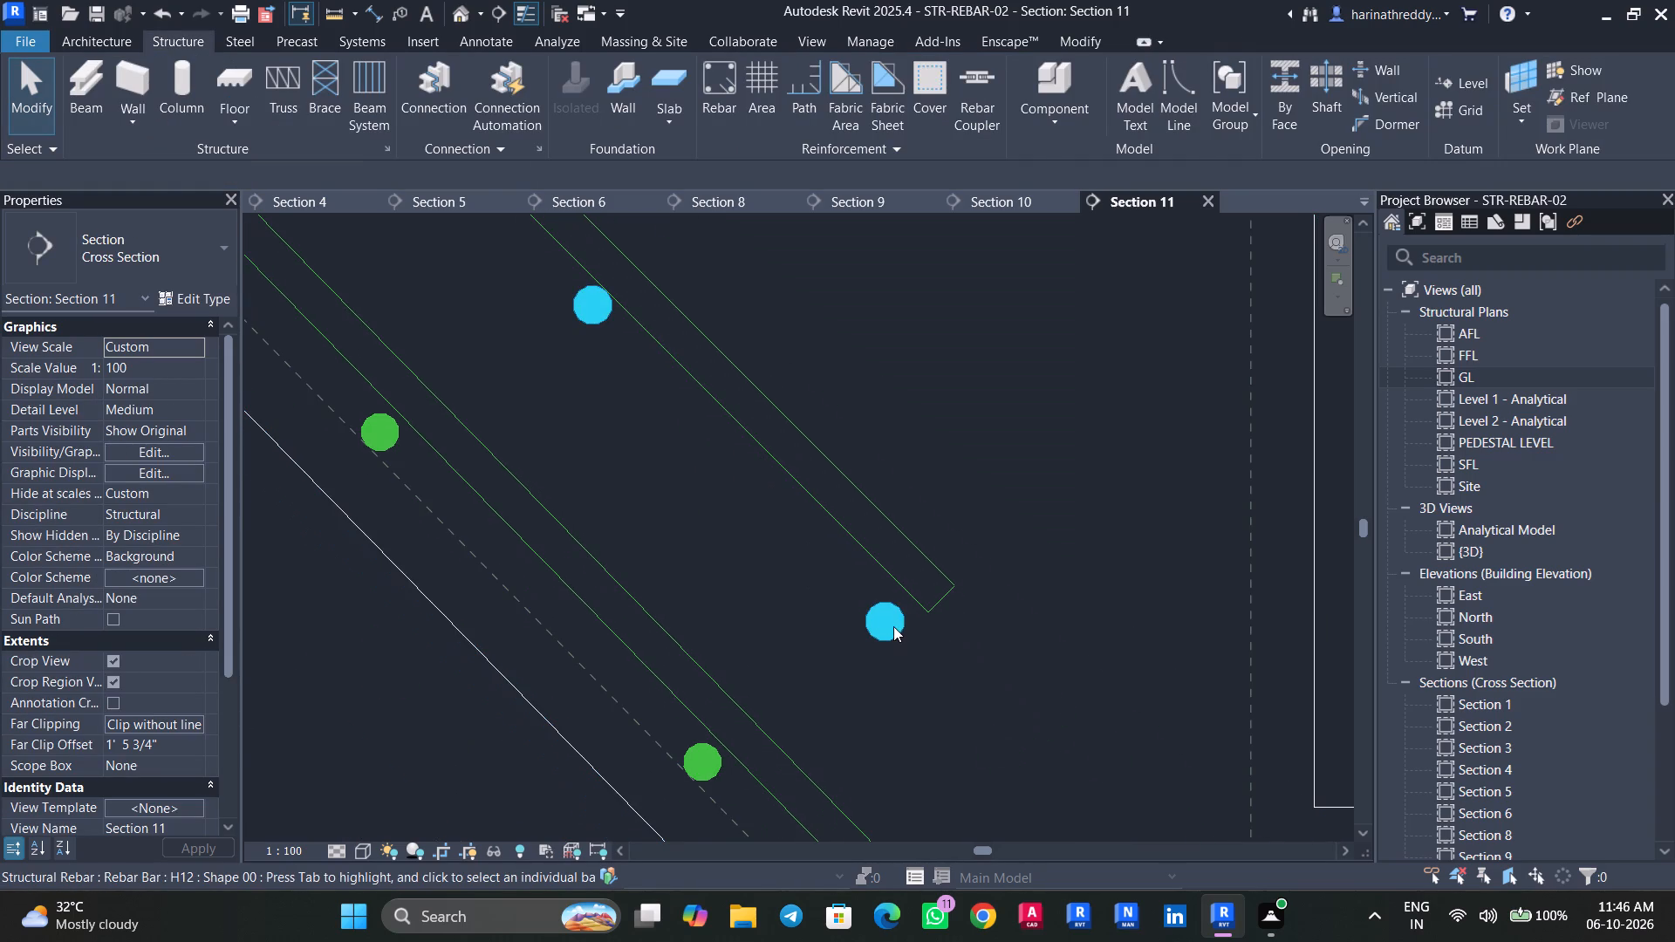
pyautogui.scroll(1, 893, 626)
pyautogui.press('Tab')
pyautogui.press('Tab')
pyautogui.press('Tab')
pyautogui.press('Tab')
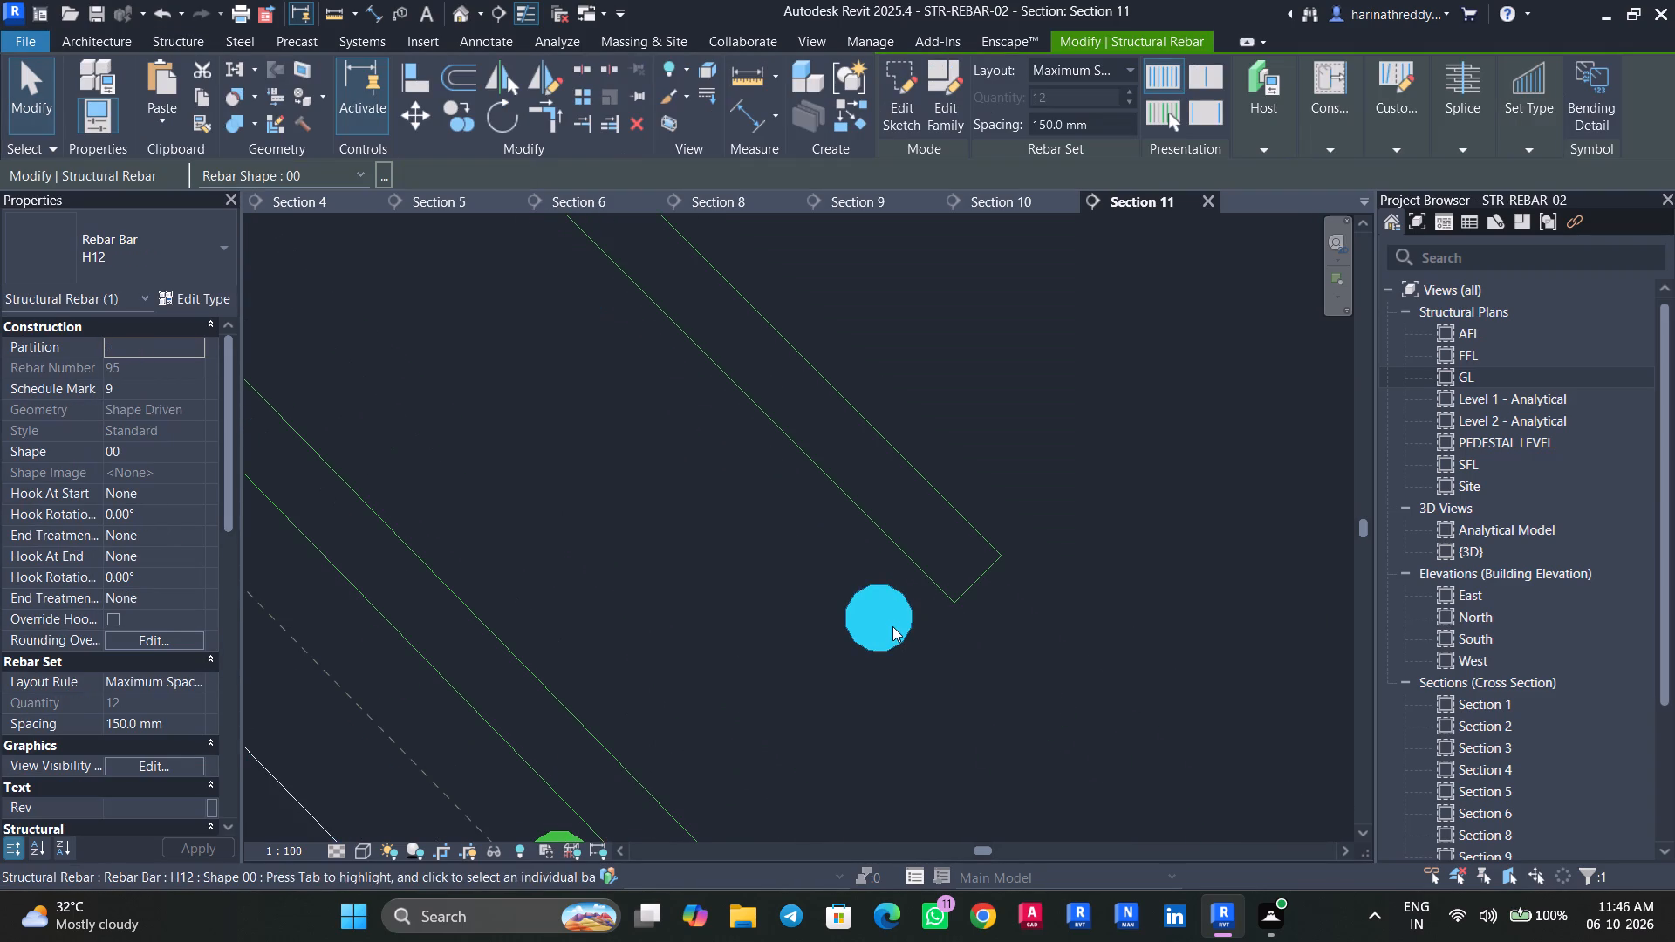
pyautogui.press('Tab')
pyautogui.click(892, 626)
pyautogui.press('Tab')
pyautogui.press('Tab')
pyautogui.press('Tab')
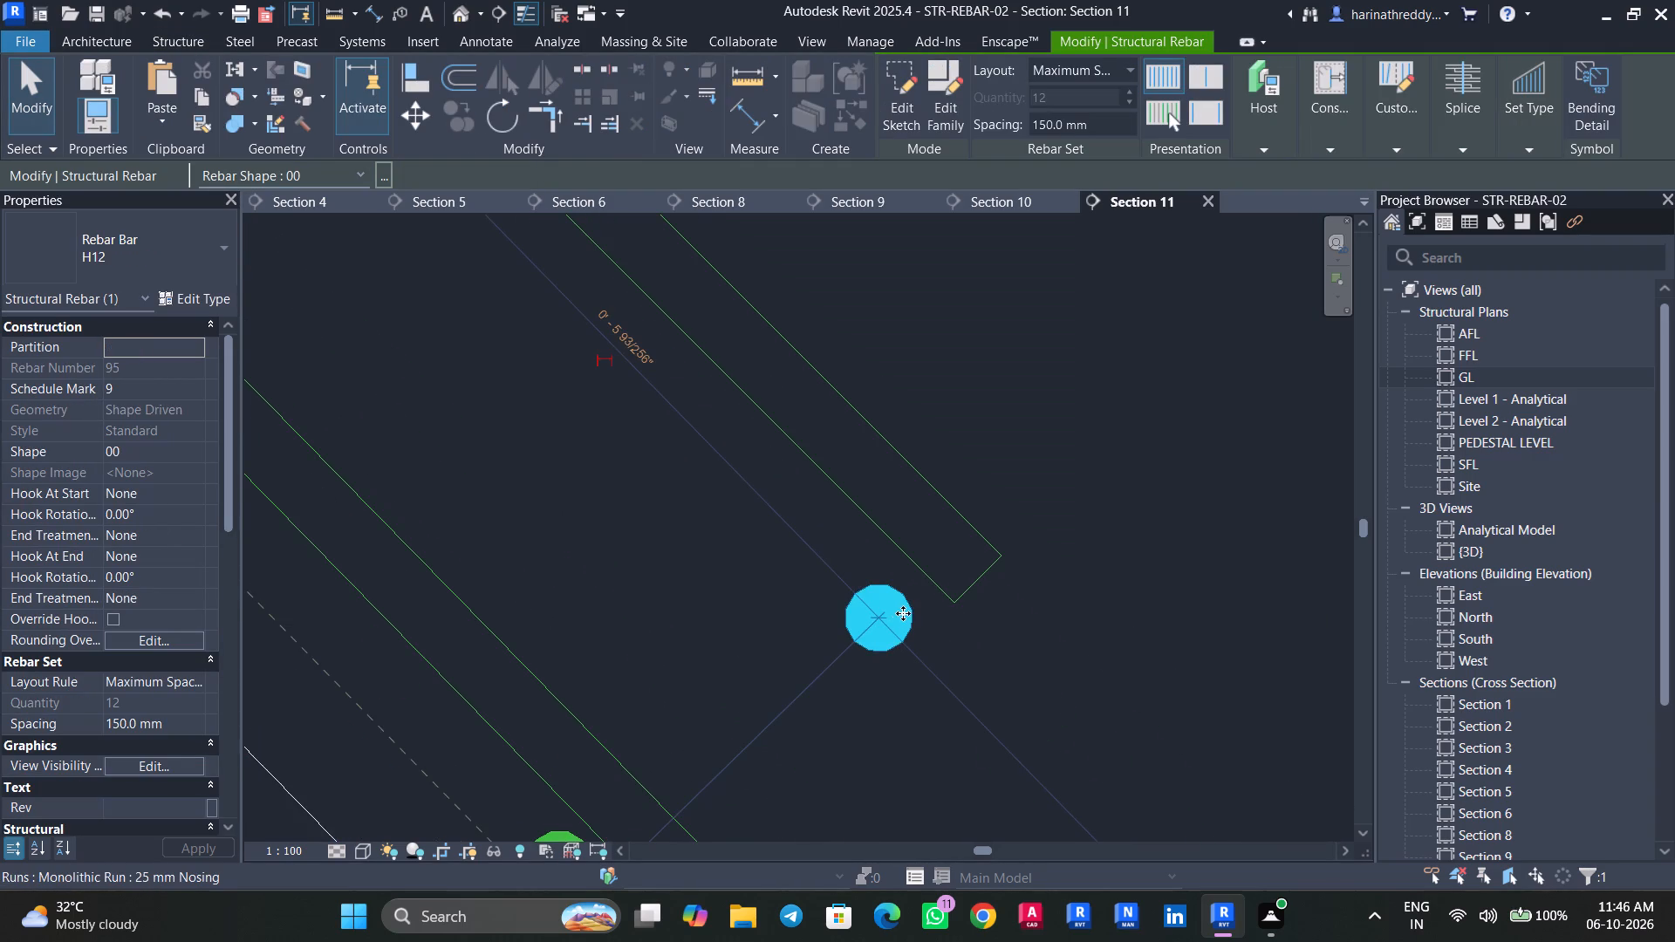
pyautogui.click(903, 613)
pyautogui.moveTo(891, 615); pyautogui.dragTo(913, 592)
pyautogui.press('Escape')
pyautogui.scroll(-16, 779, 575)
pyautogui.press('Escape')
pyautogui.scroll(1, 779, 575)
pyautogui.scroll(-3, 779, 575)
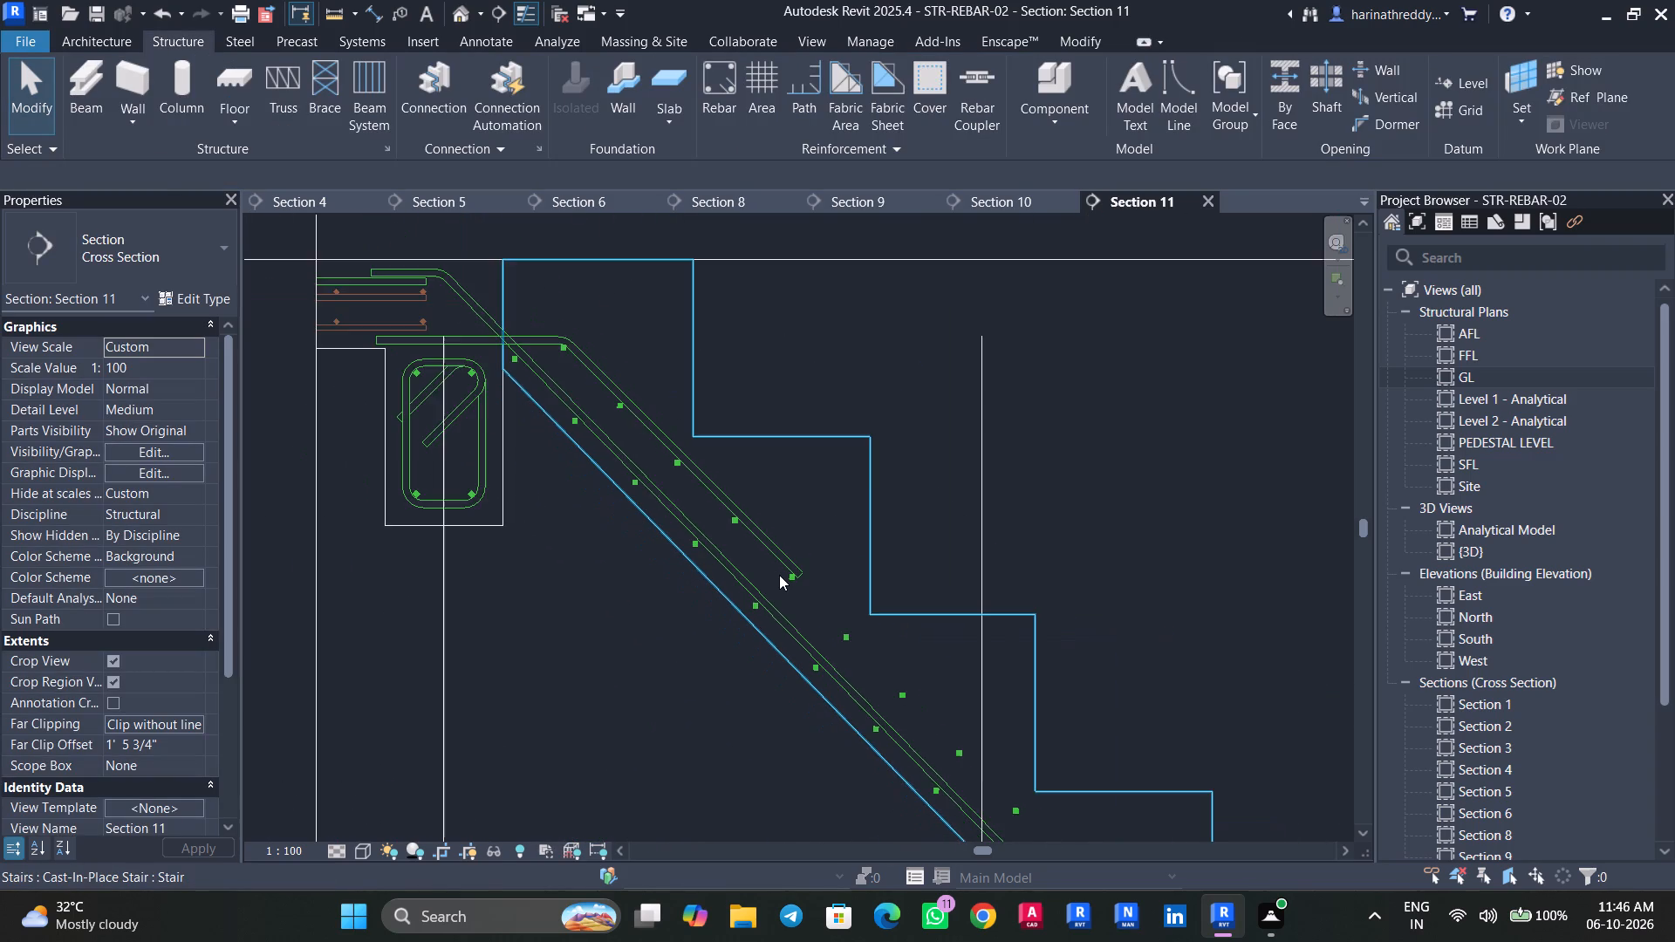
# Extend the landing's top distribution set toward the flight to the face of the lowest riser, giving 7 bars.
pyautogui.scroll(-4, 771, 665)
pyautogui.moveTo(767, 689); pyautogui.dragTo(734, 590, button='middle')
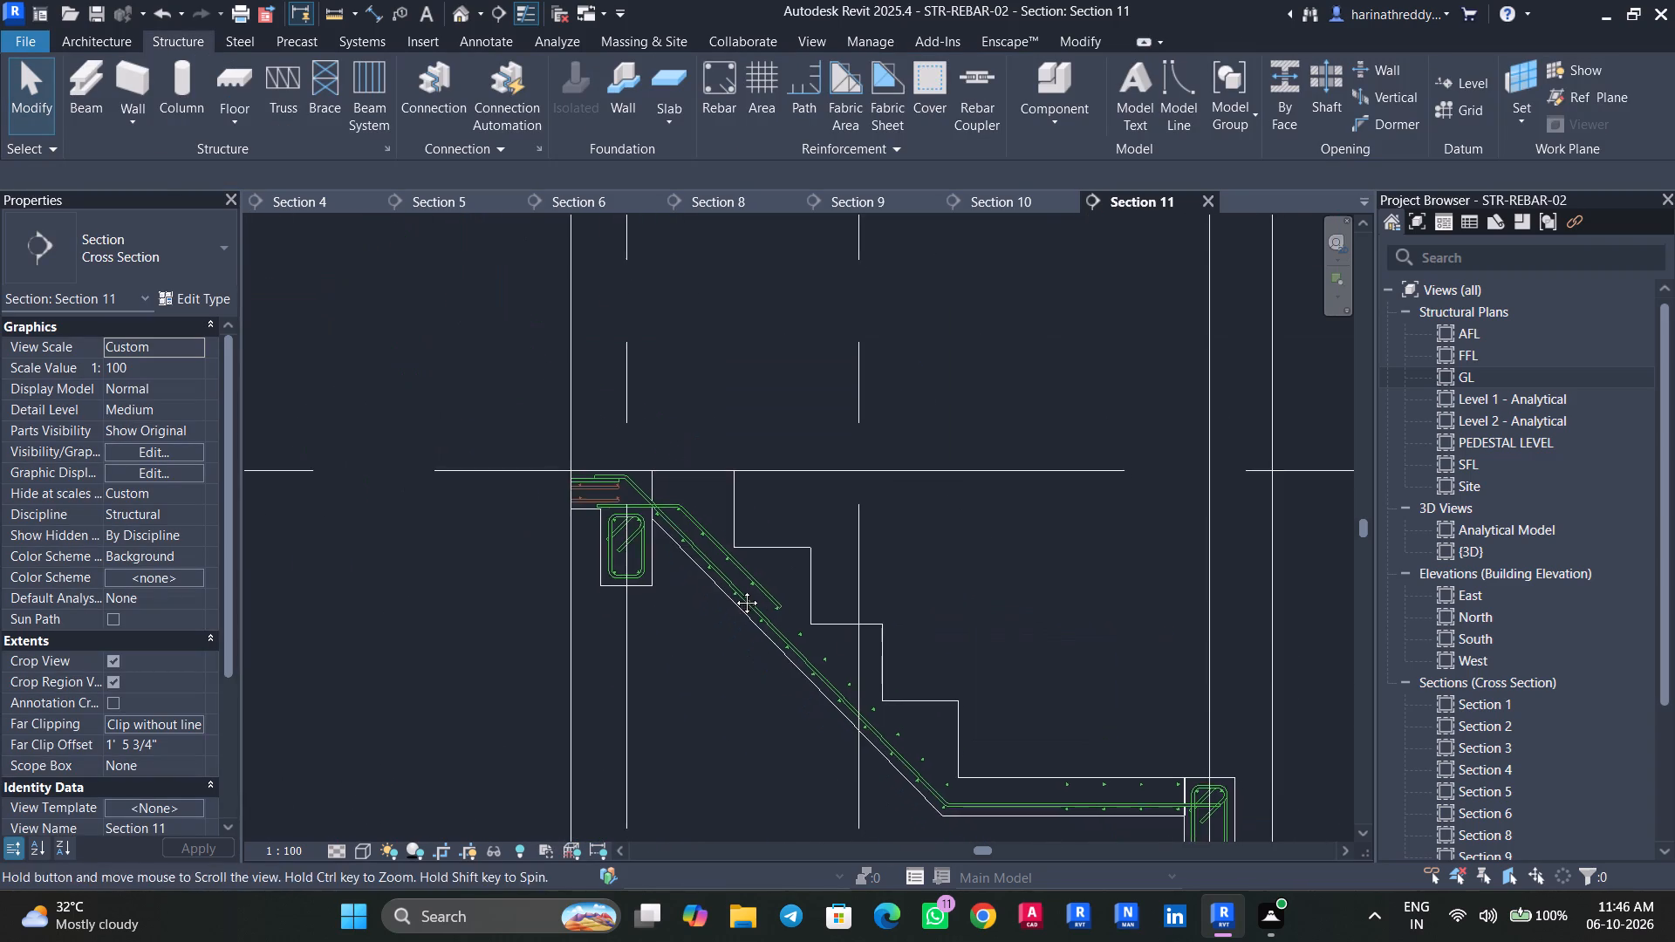
pyautogui.moveTo(734, 590); pyautogui.dragTo(728, 570, button='middle')
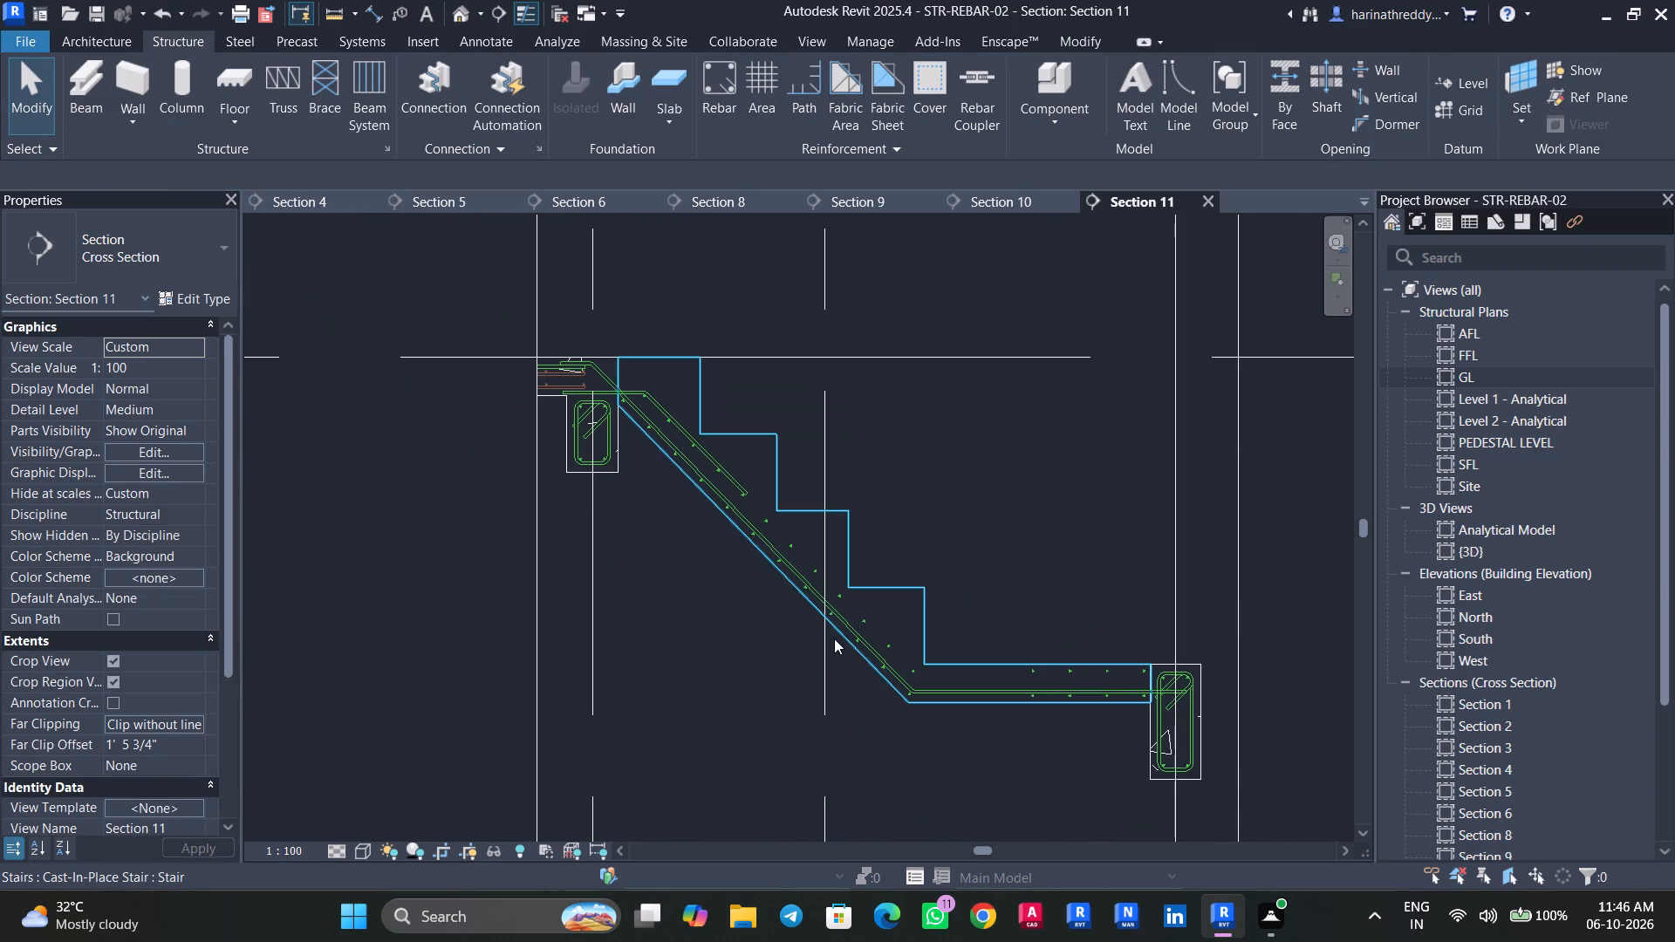
pyautogui.click(1030, 672)
pyautogui.scroll(8, 1030, 672)
pyautogui.moveTo(1036, 666); pyautogui.dragTo(744, 672)
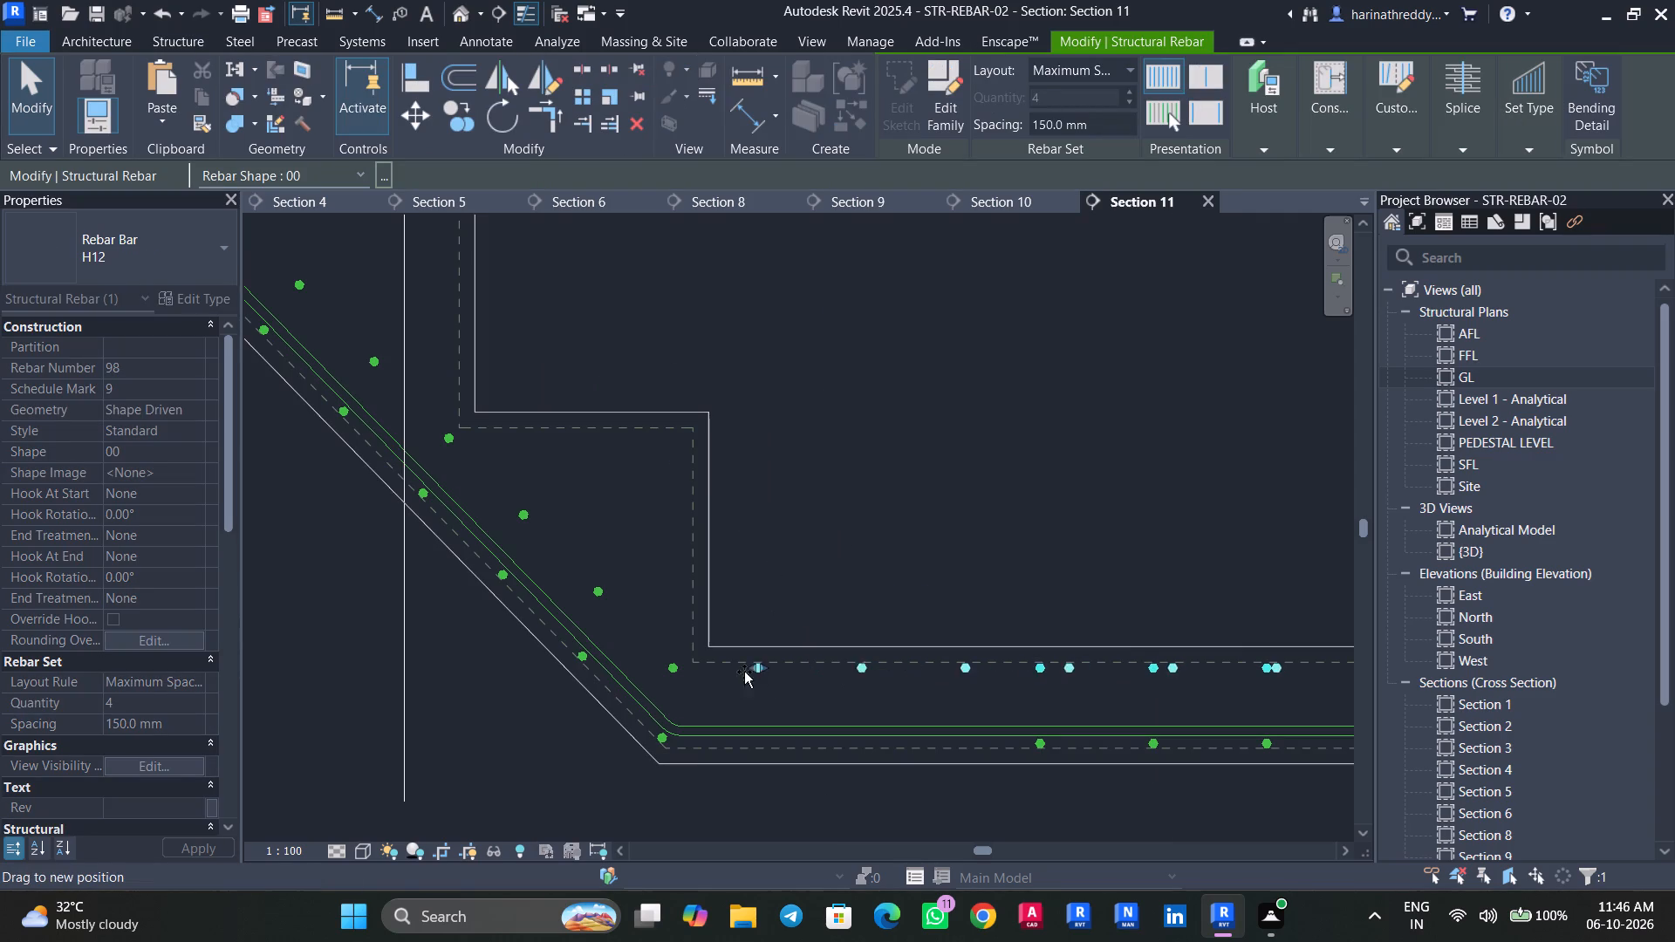
pyautogui.moveTo(744, 672); pyautogui.dragTo(714, 673)
pyautogui.press('Escape')
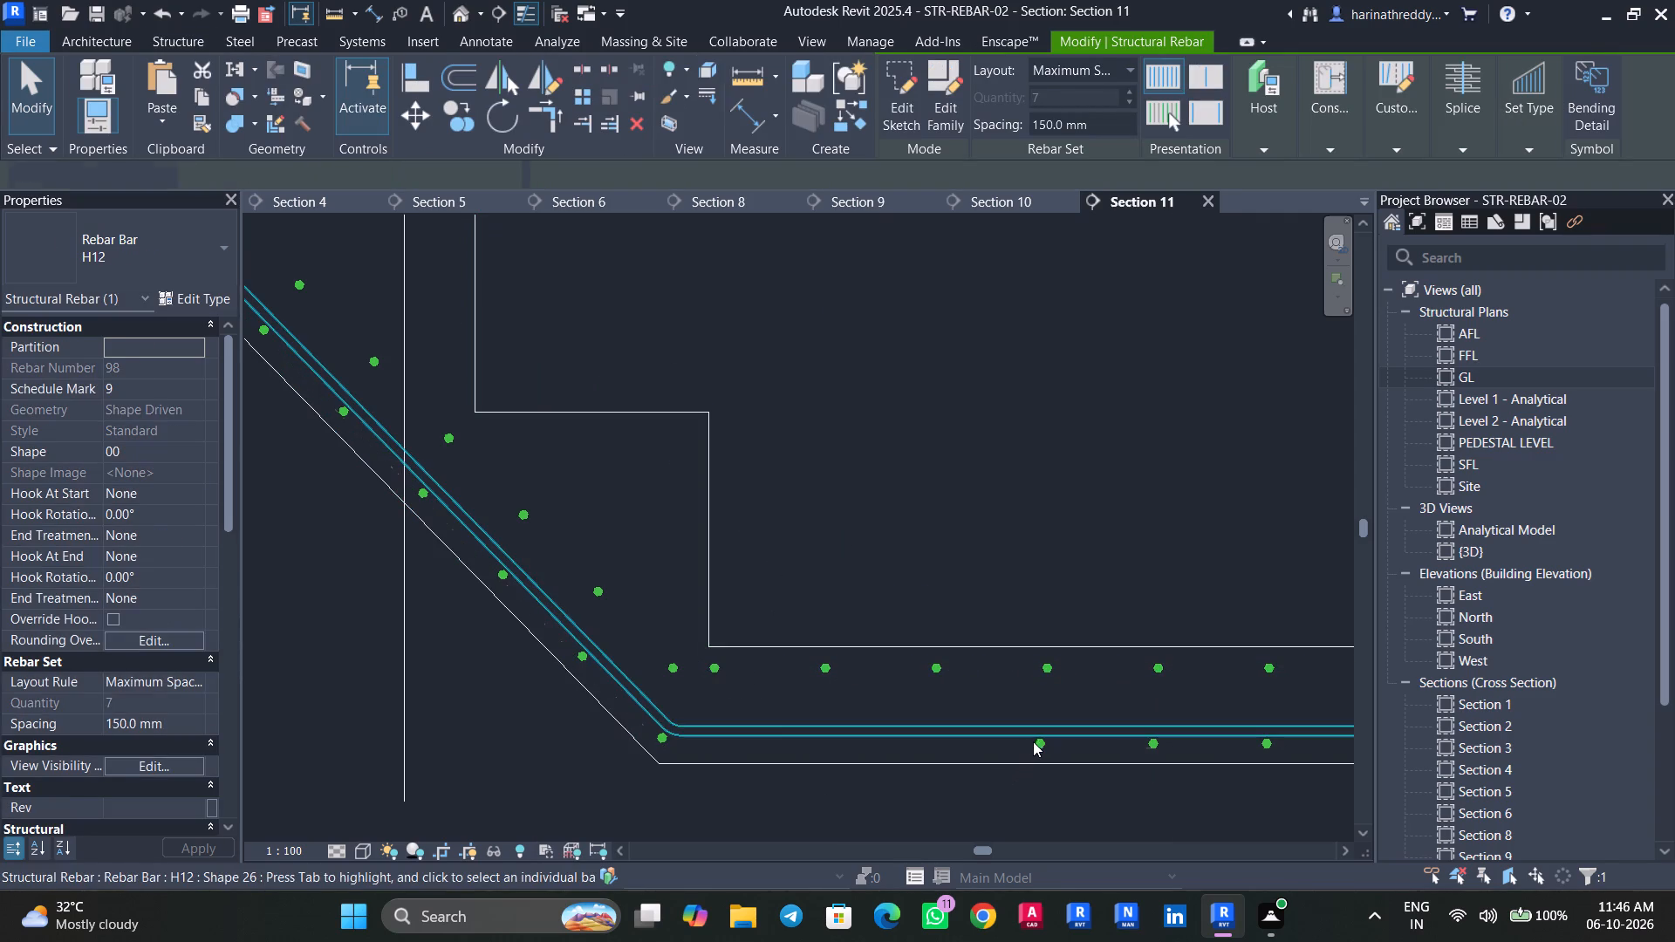
pyautogui.press('Escape')
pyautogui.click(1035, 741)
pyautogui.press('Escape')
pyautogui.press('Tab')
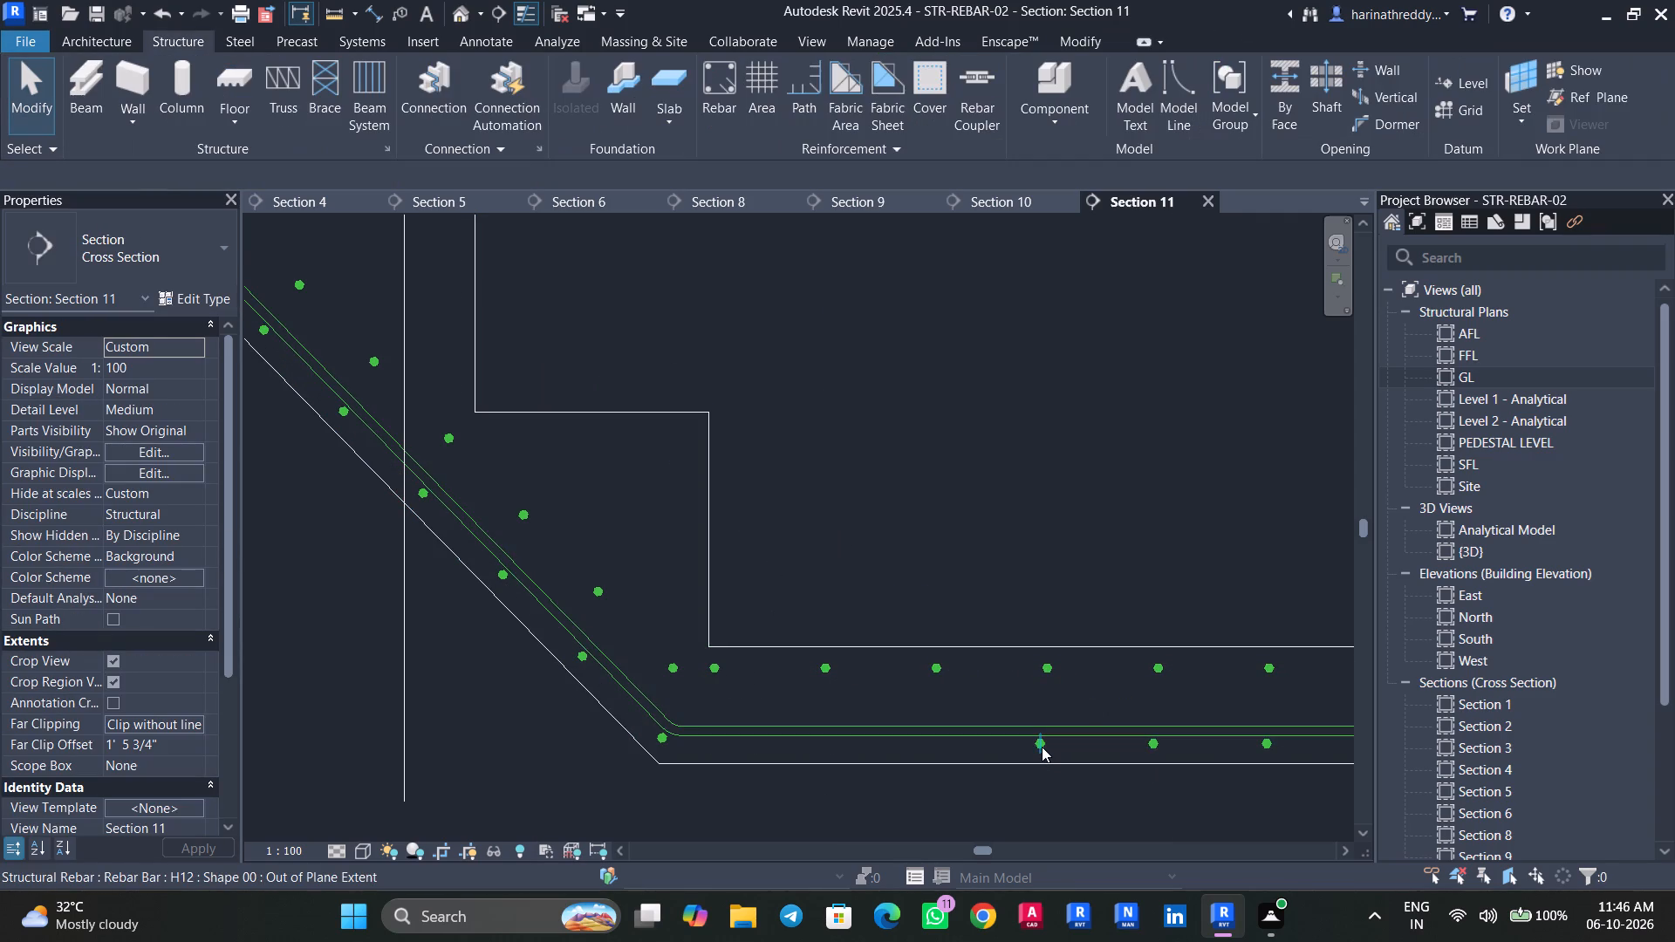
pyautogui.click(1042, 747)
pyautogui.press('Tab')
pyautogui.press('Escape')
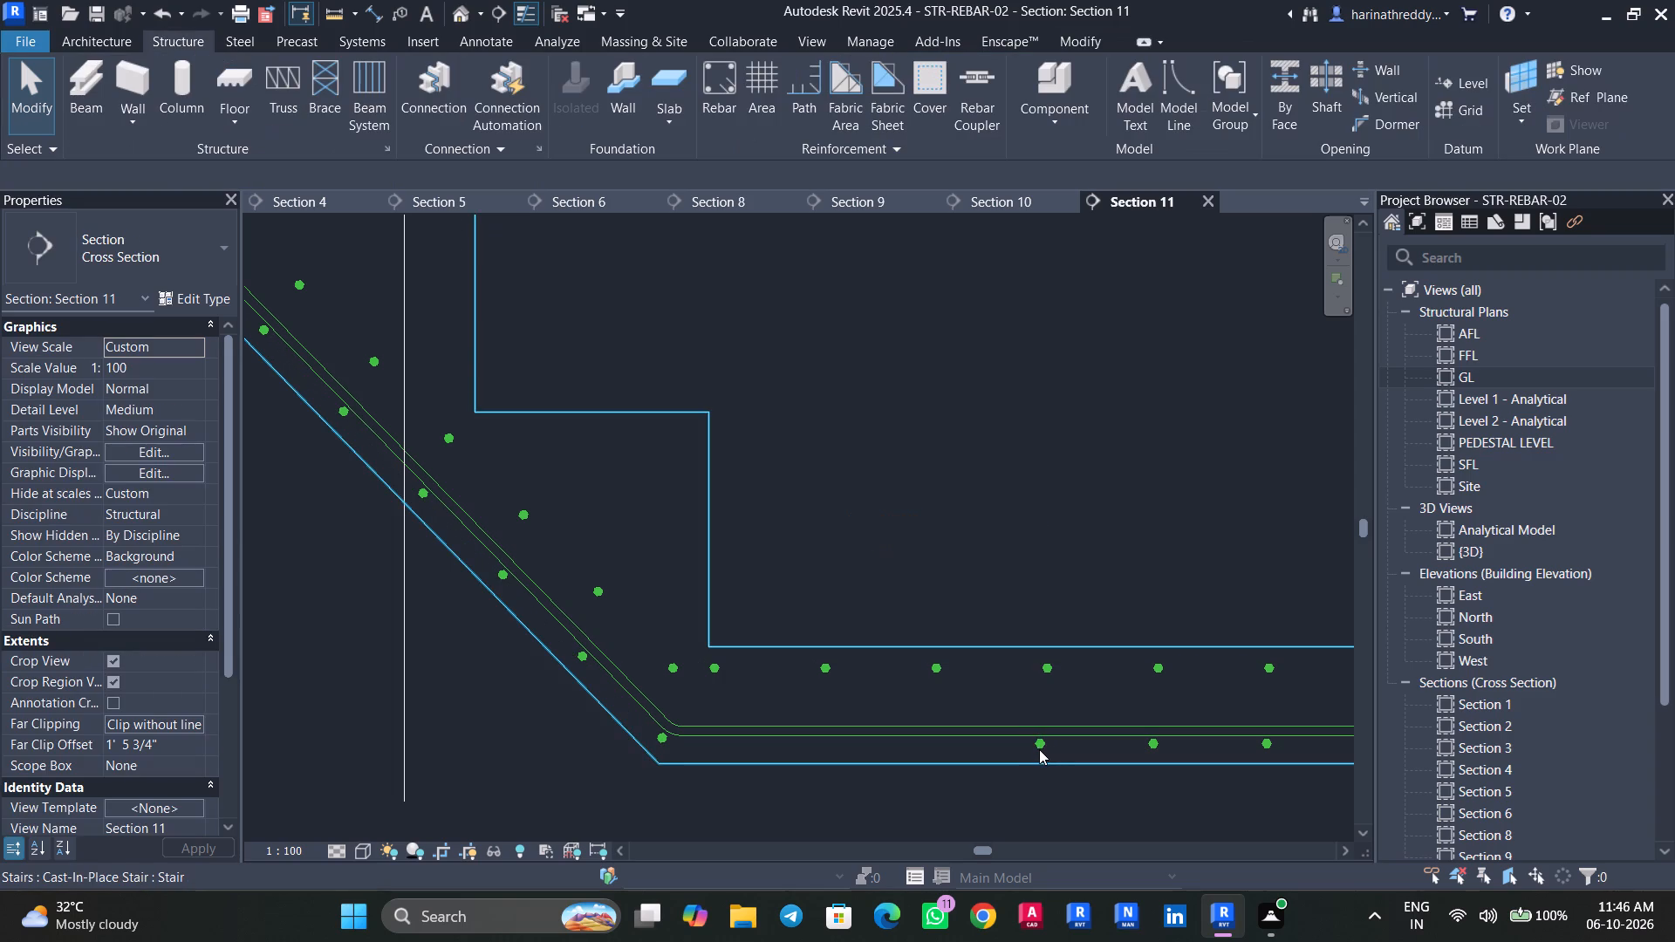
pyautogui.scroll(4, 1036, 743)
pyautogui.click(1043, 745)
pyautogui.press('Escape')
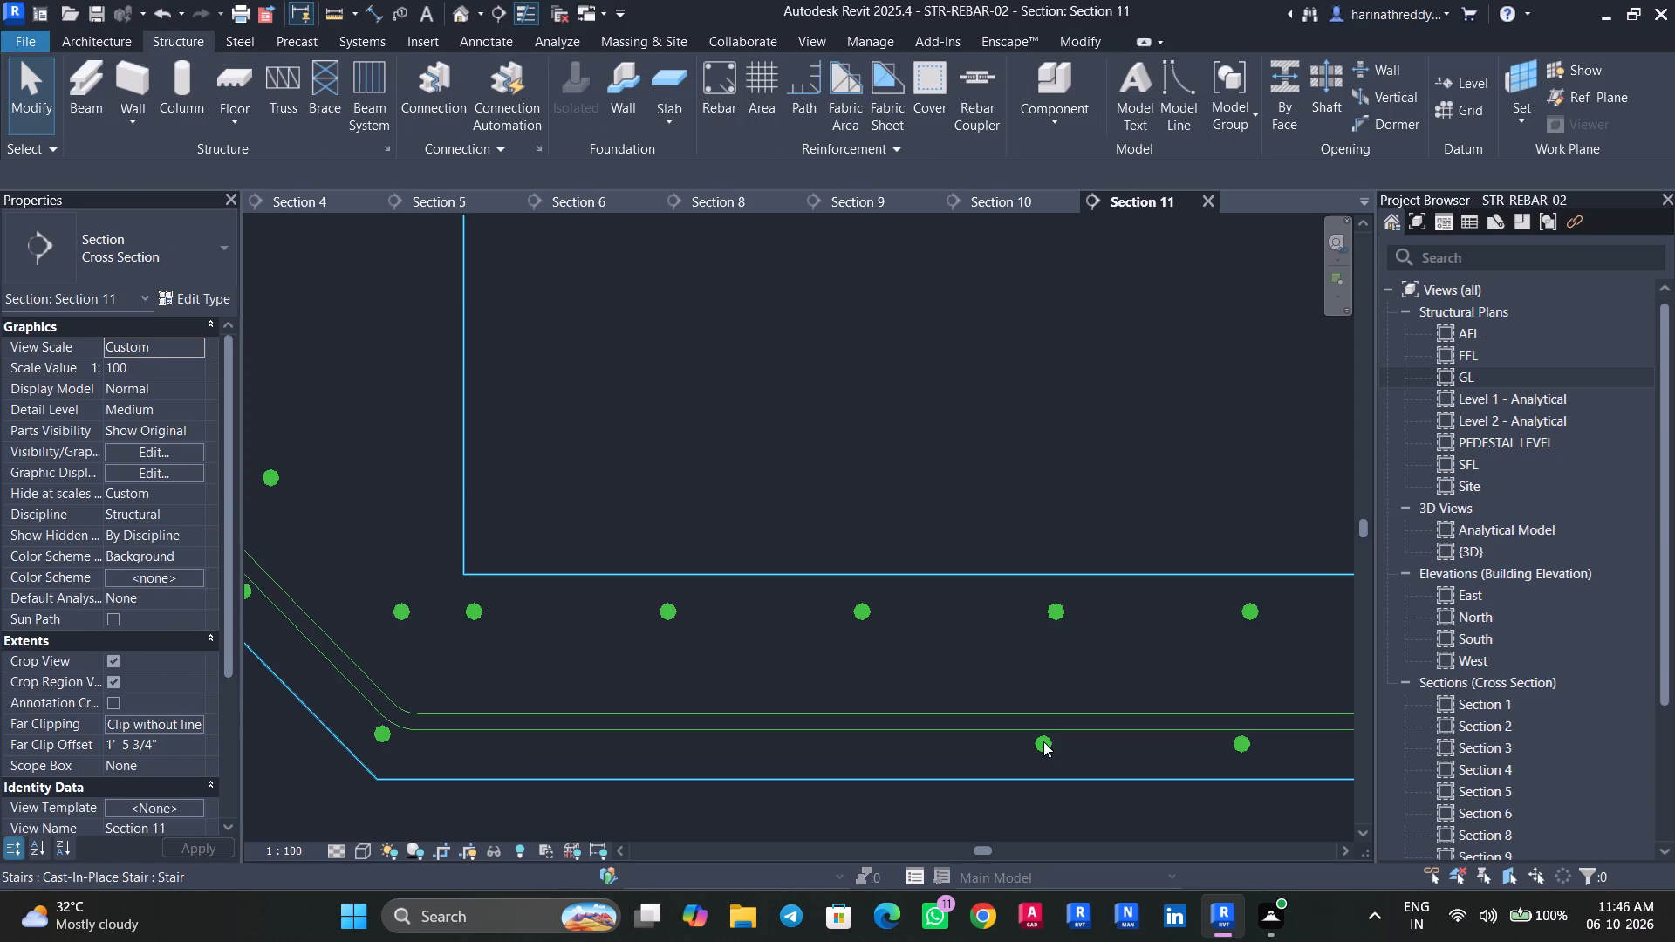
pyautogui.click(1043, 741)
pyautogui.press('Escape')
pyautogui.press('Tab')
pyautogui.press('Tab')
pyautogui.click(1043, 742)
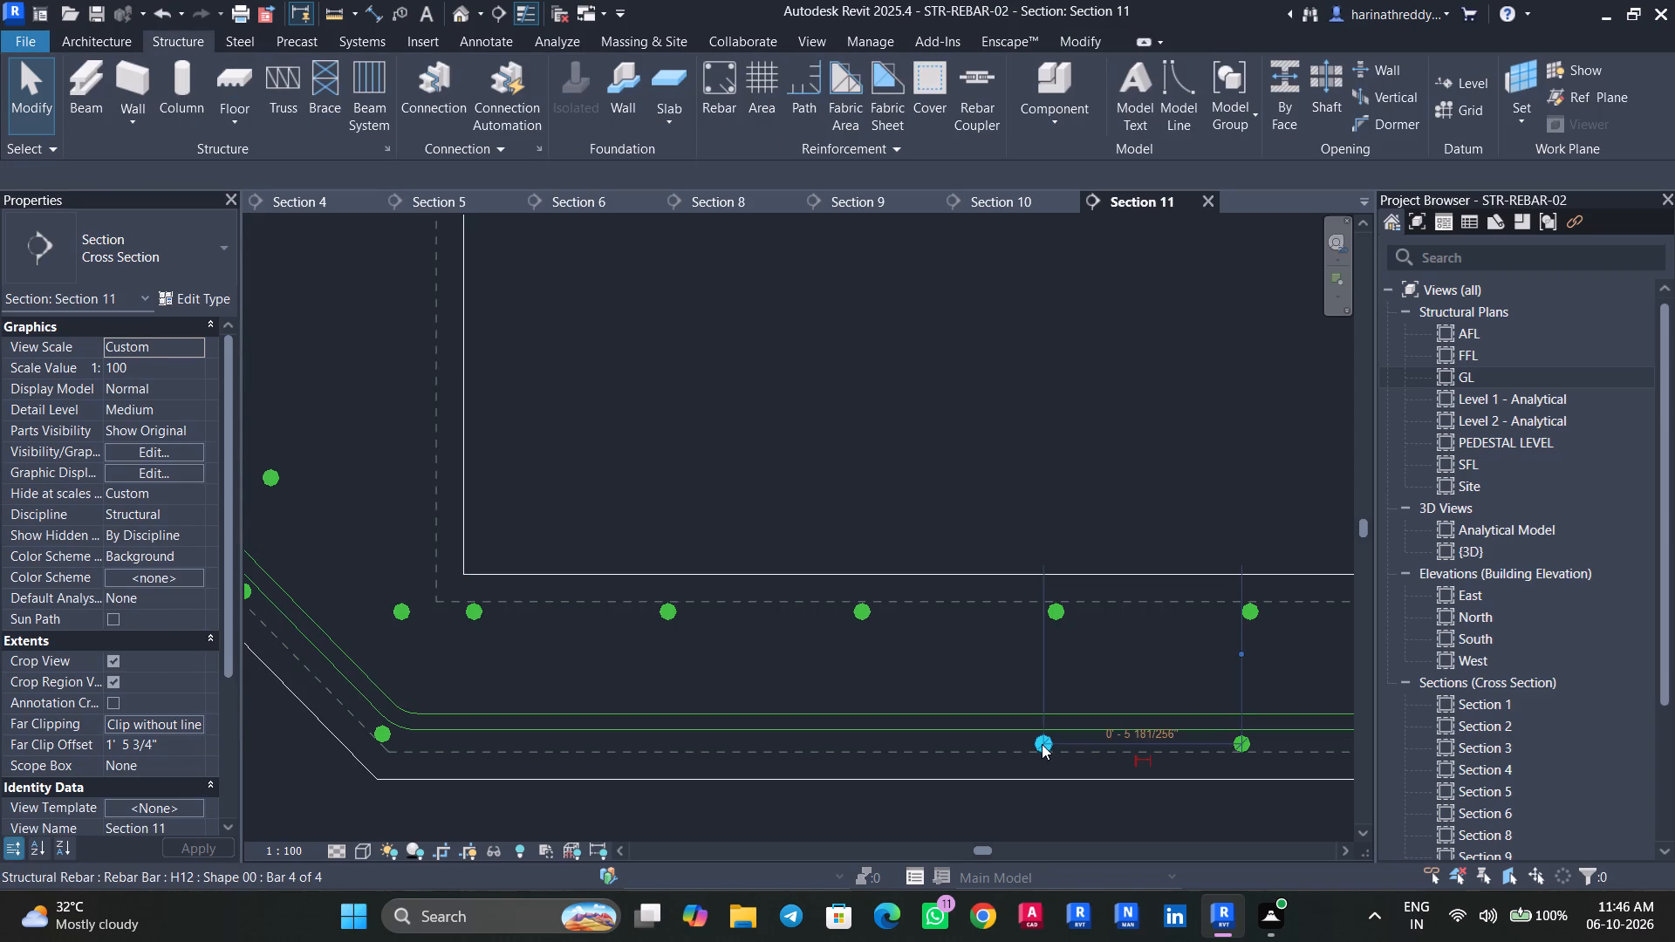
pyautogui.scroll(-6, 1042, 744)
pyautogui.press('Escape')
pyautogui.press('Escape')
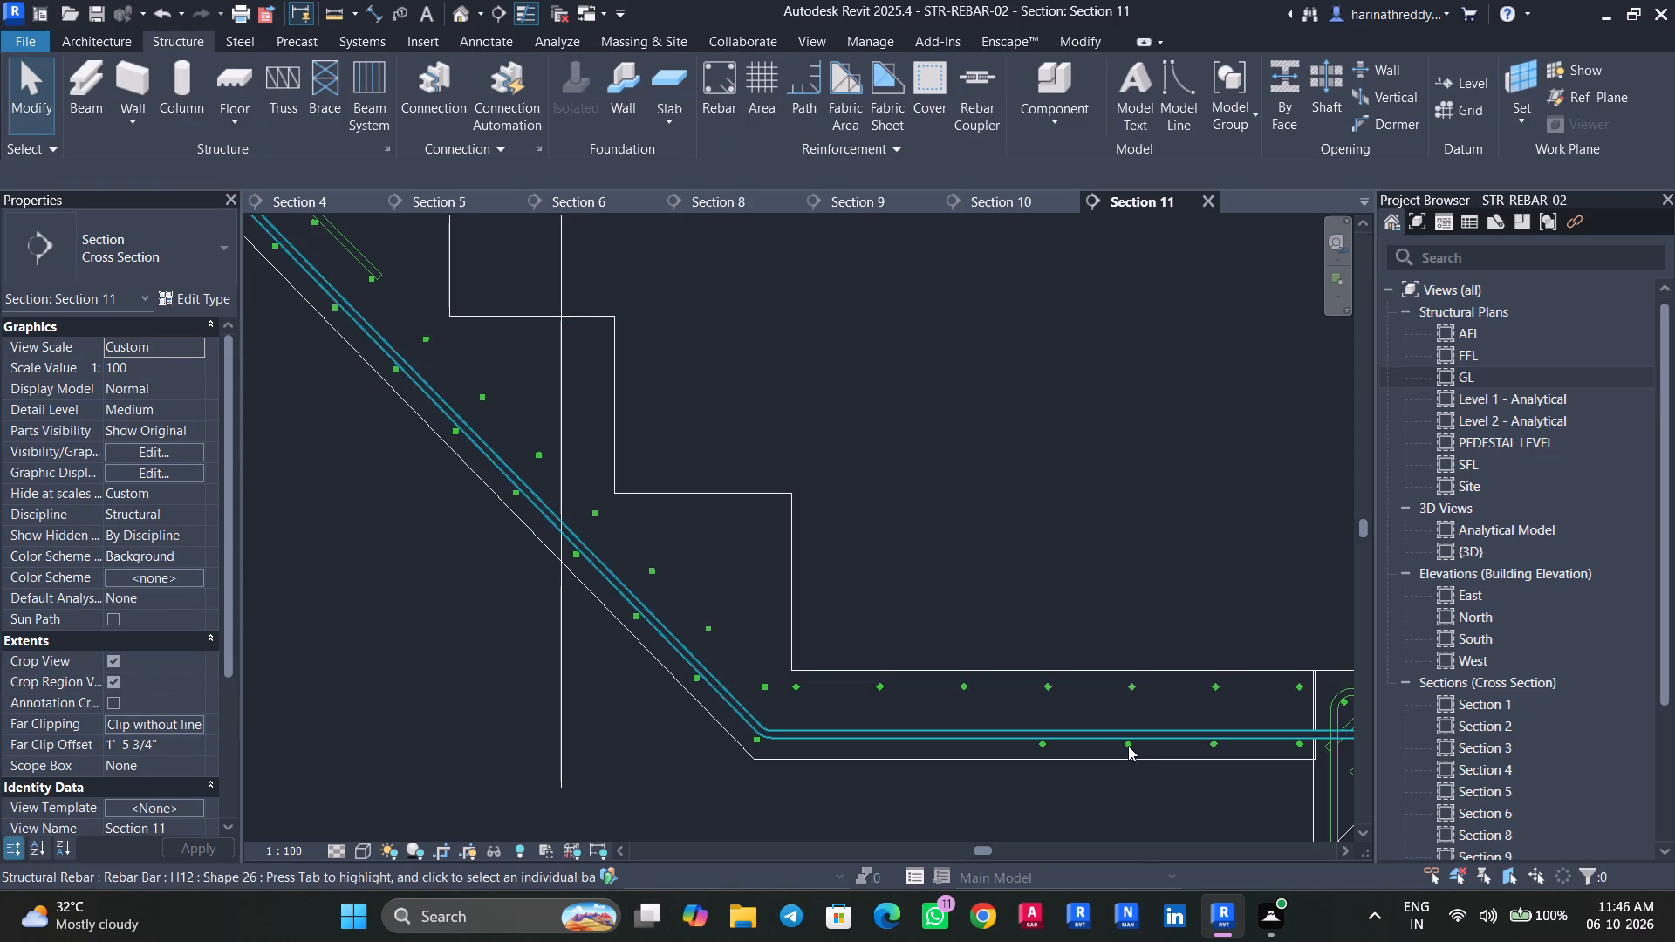
# Extend the landing's bottom distribution set toward the flight so its end bar sits directly below the top set's end bar.
pyautogui.click(1302, 750)
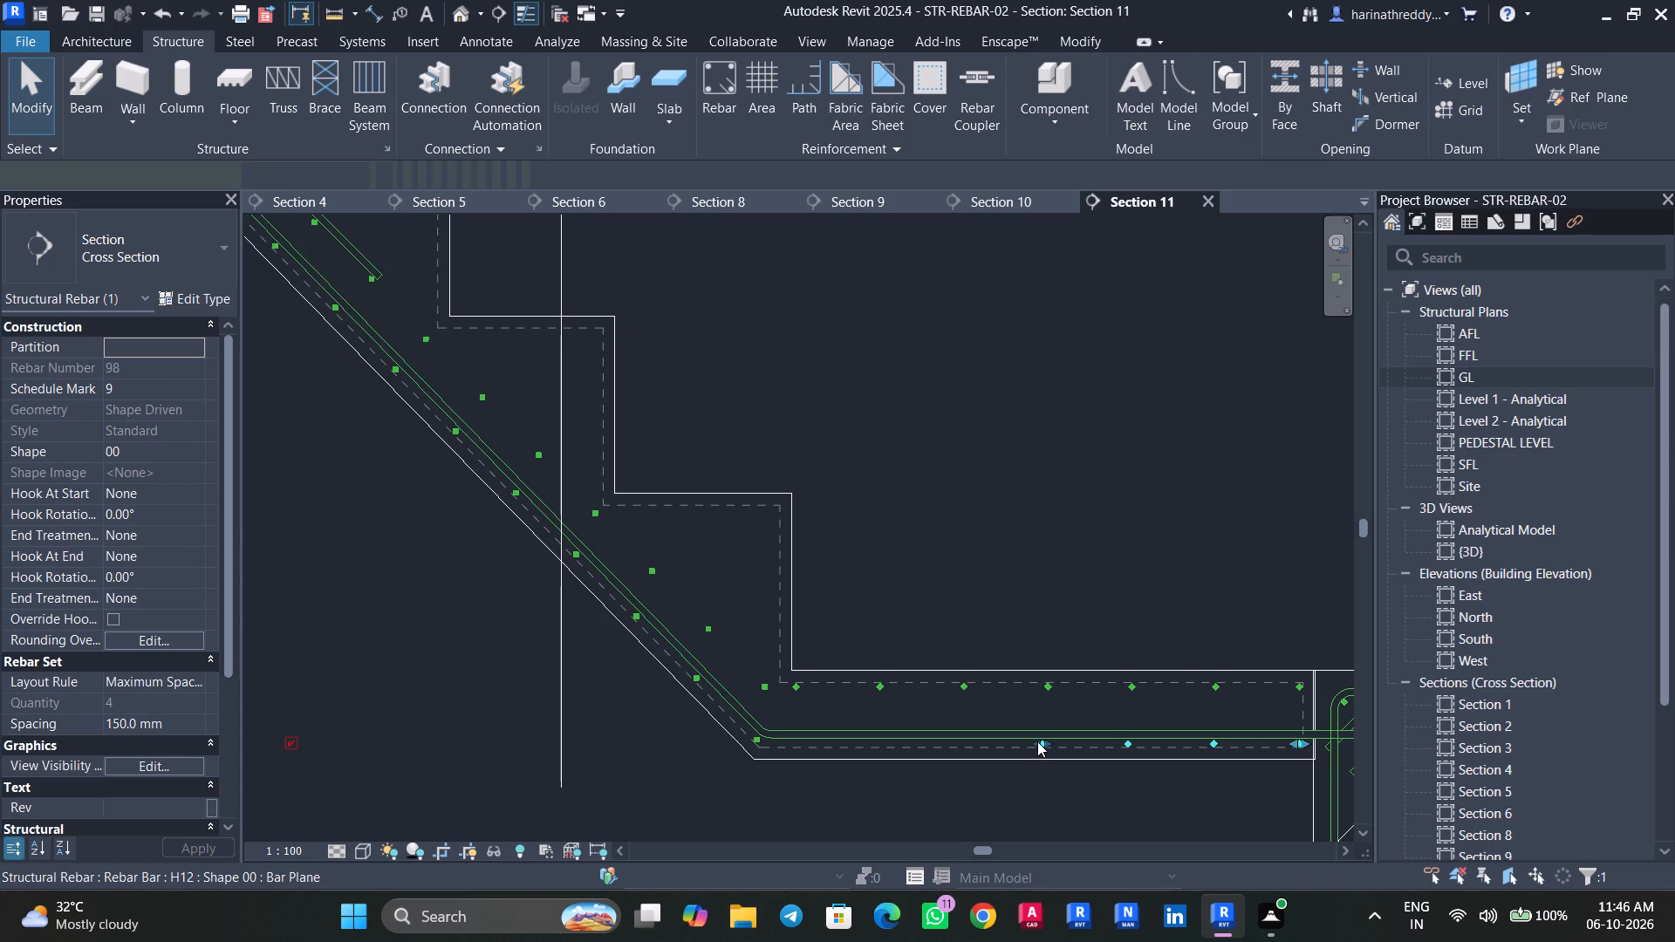
pyautogui.moveTo(1037, 741); pyautogui.dragTo(800, 741)
pyautogui.press('Escape')
pyautogui.press('Escape')
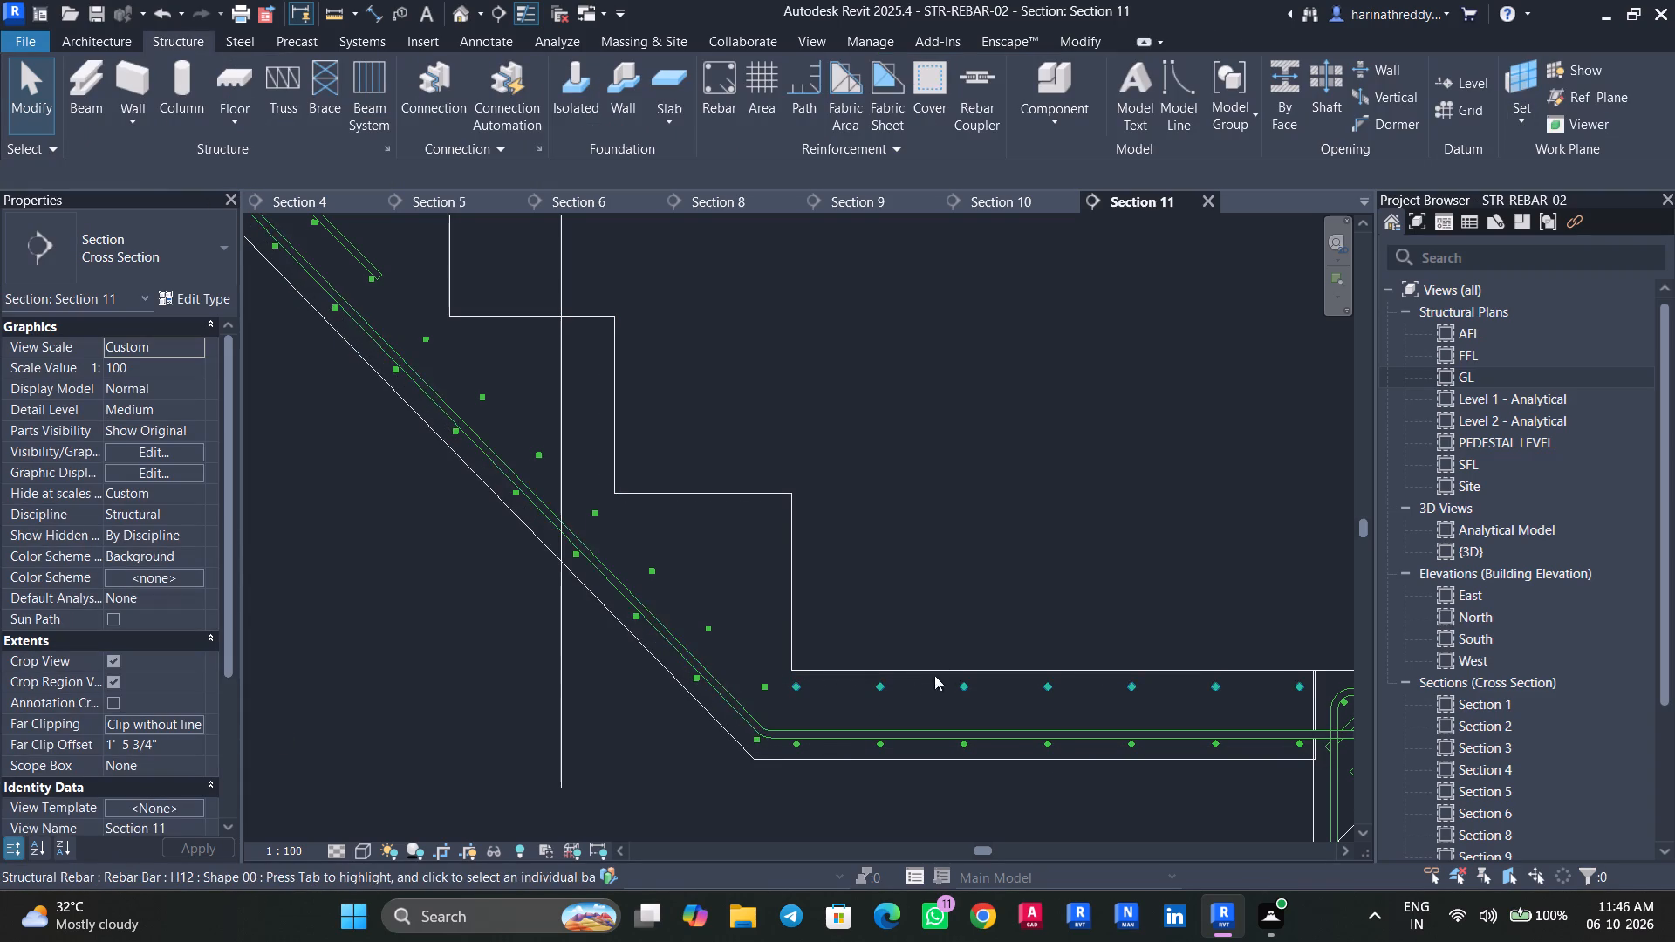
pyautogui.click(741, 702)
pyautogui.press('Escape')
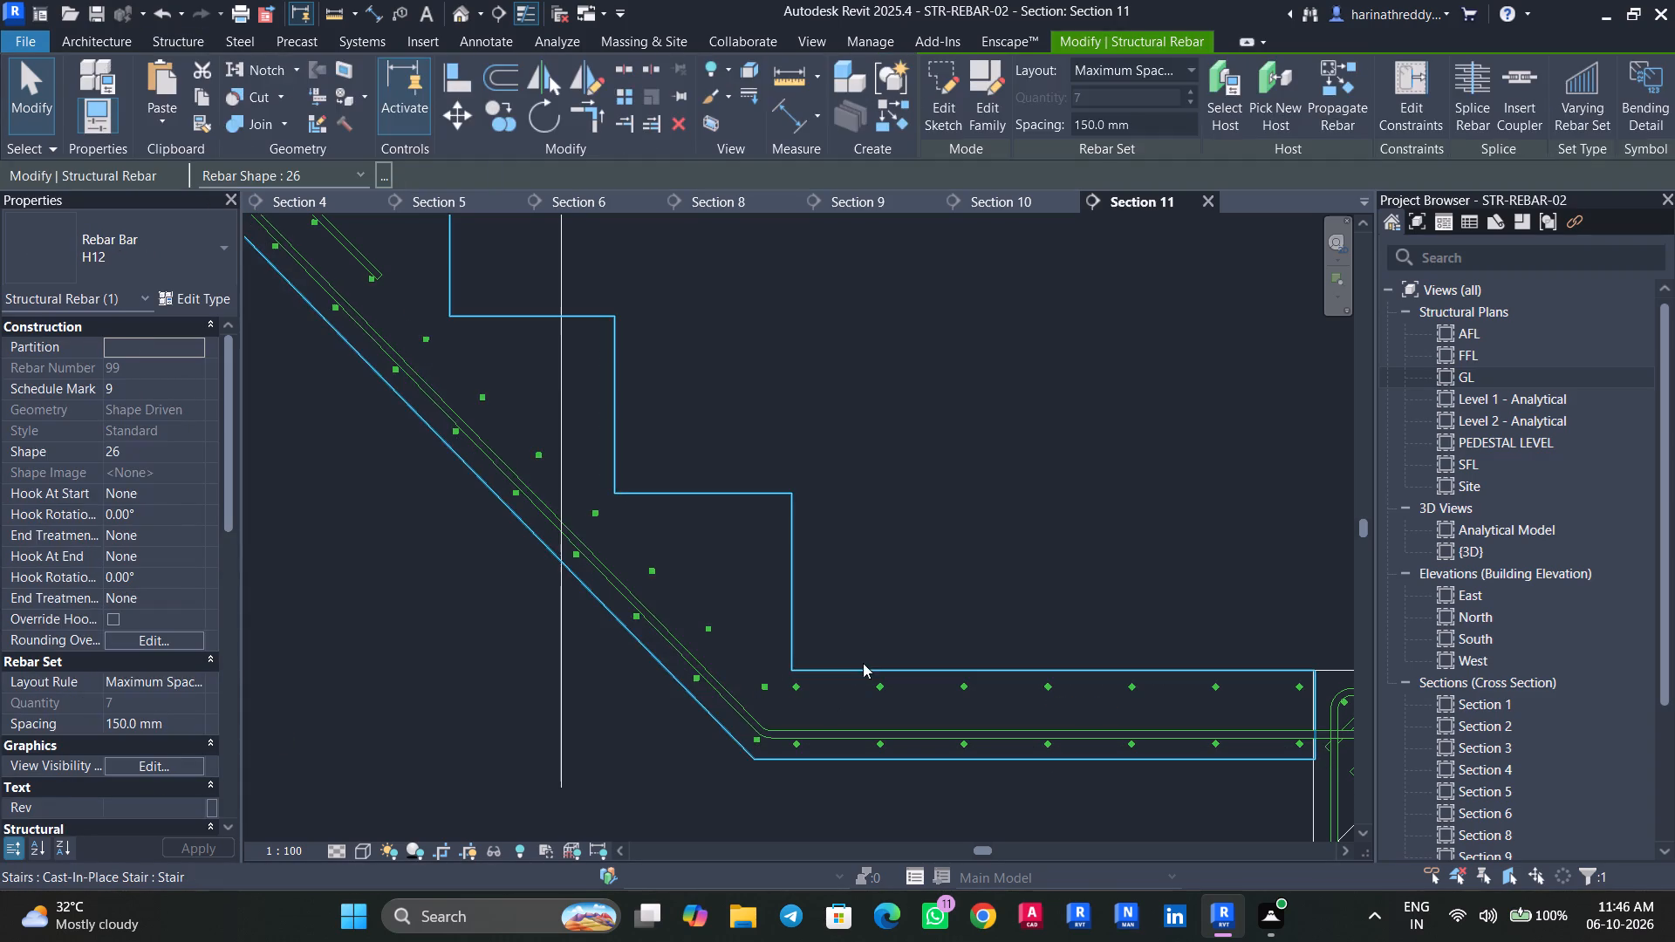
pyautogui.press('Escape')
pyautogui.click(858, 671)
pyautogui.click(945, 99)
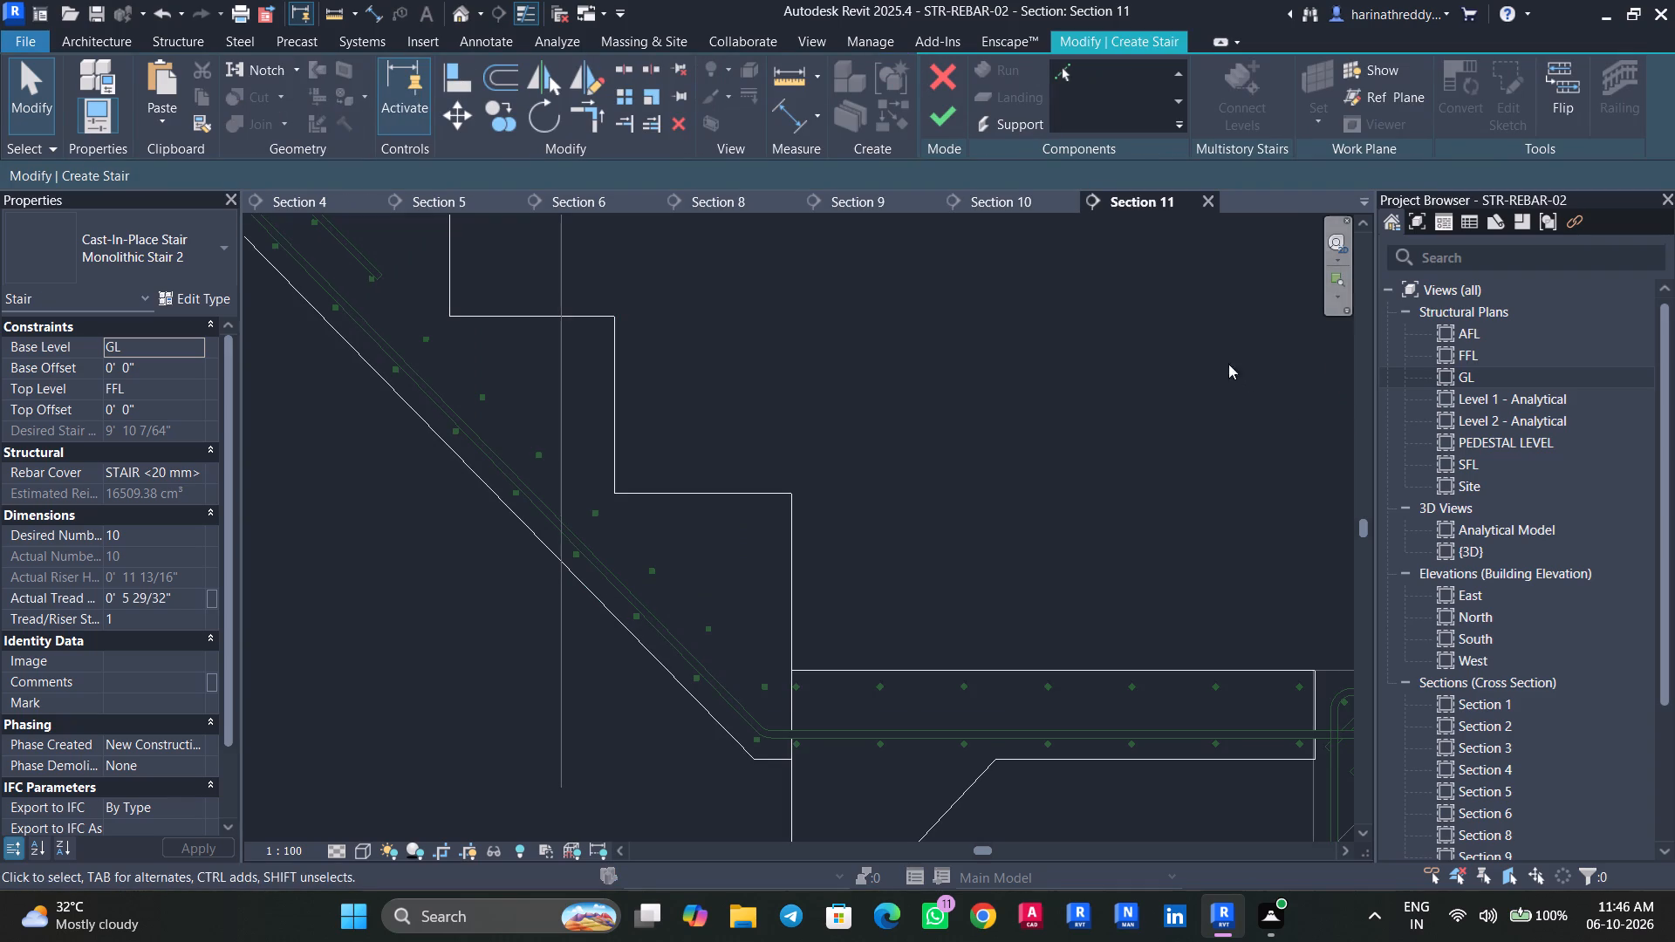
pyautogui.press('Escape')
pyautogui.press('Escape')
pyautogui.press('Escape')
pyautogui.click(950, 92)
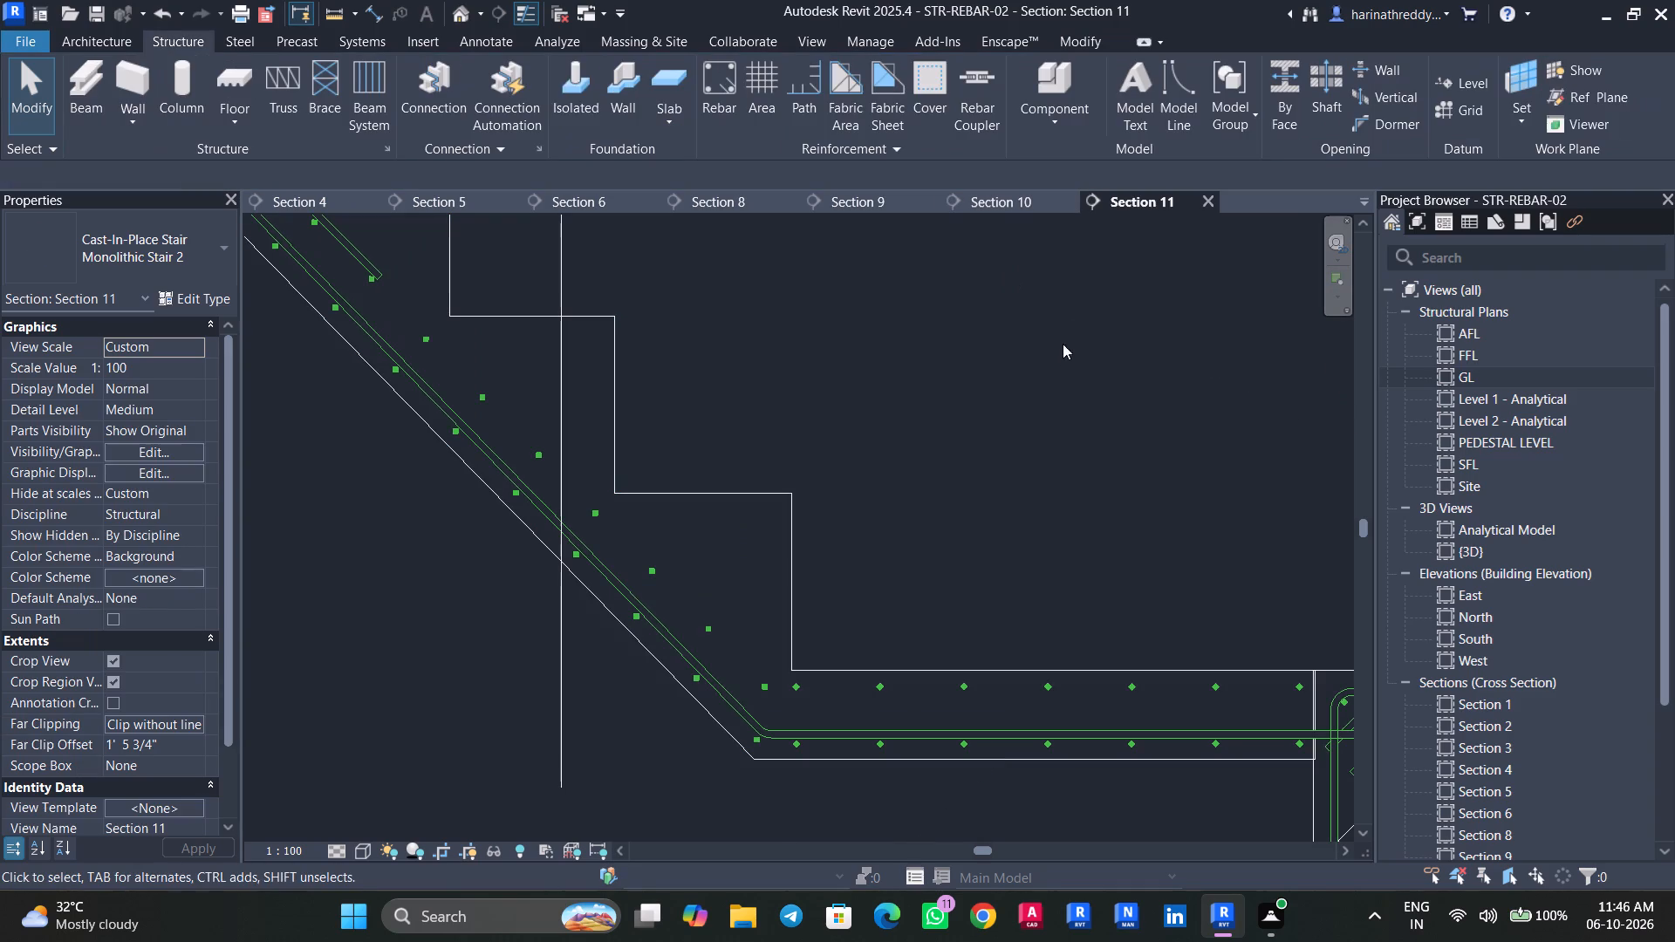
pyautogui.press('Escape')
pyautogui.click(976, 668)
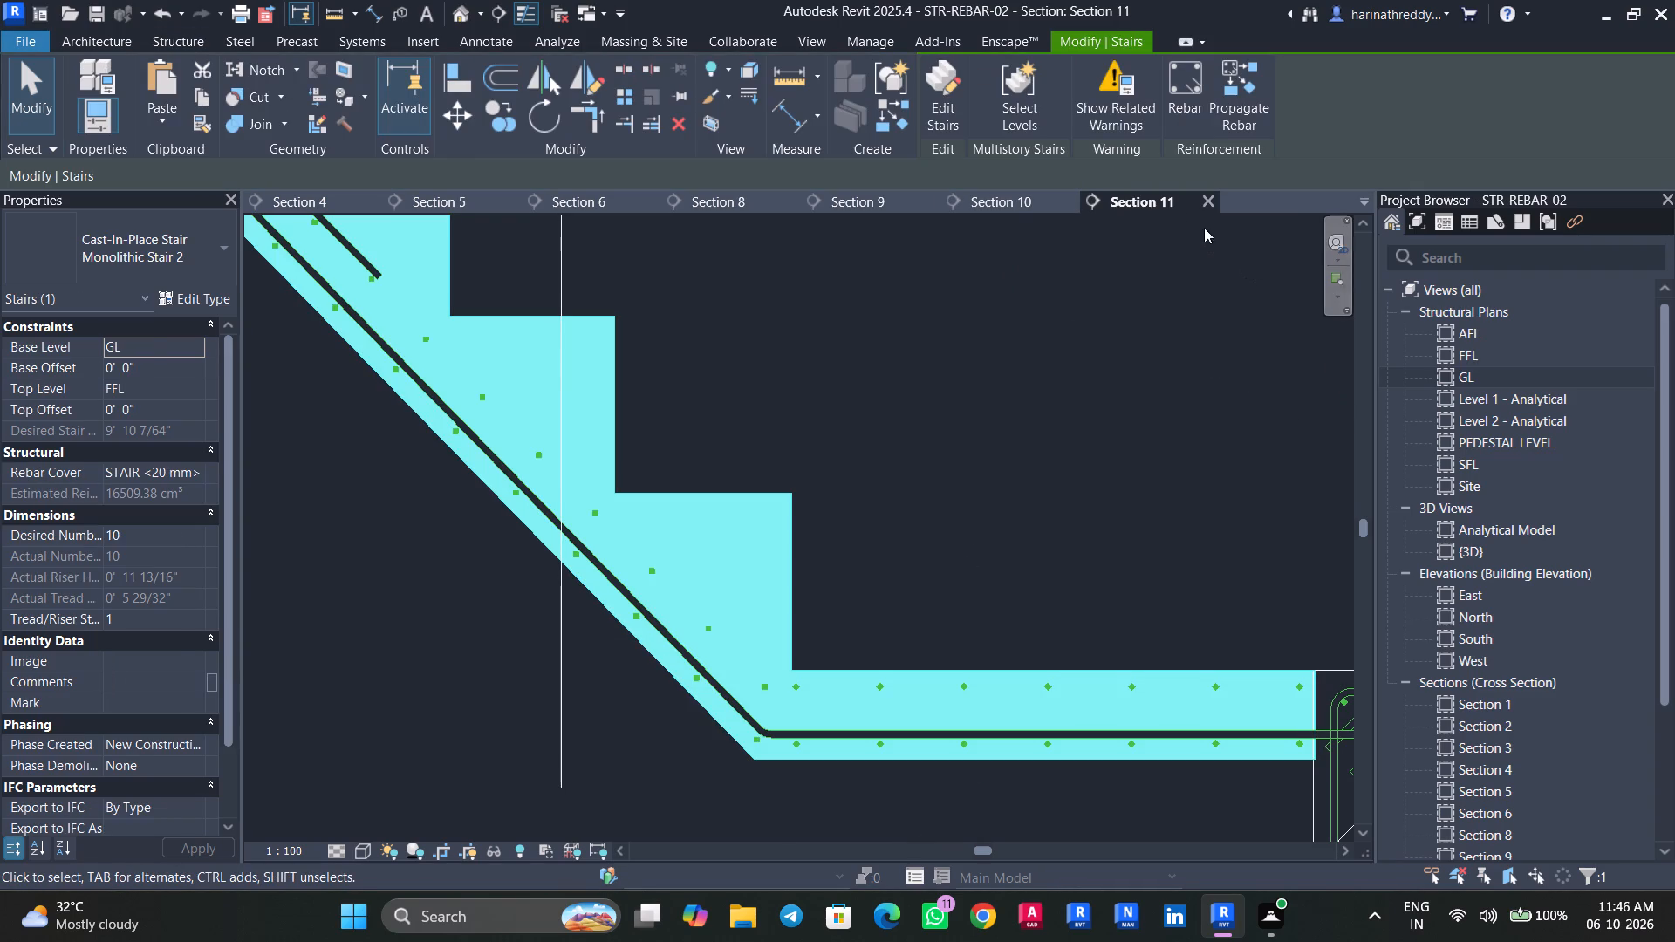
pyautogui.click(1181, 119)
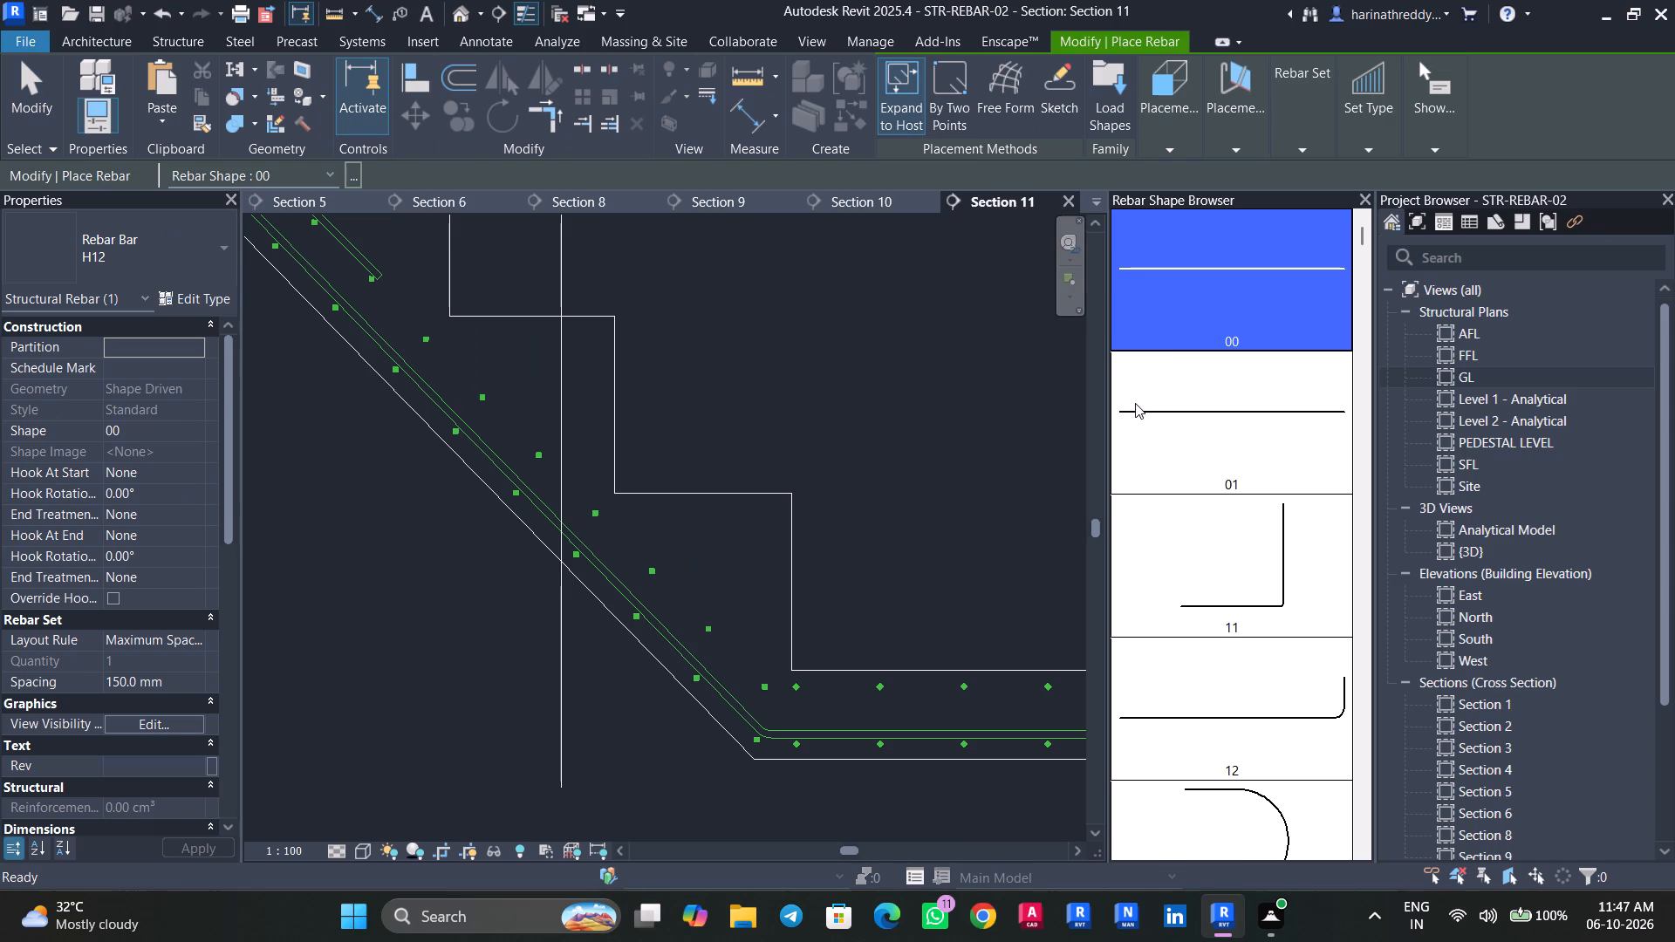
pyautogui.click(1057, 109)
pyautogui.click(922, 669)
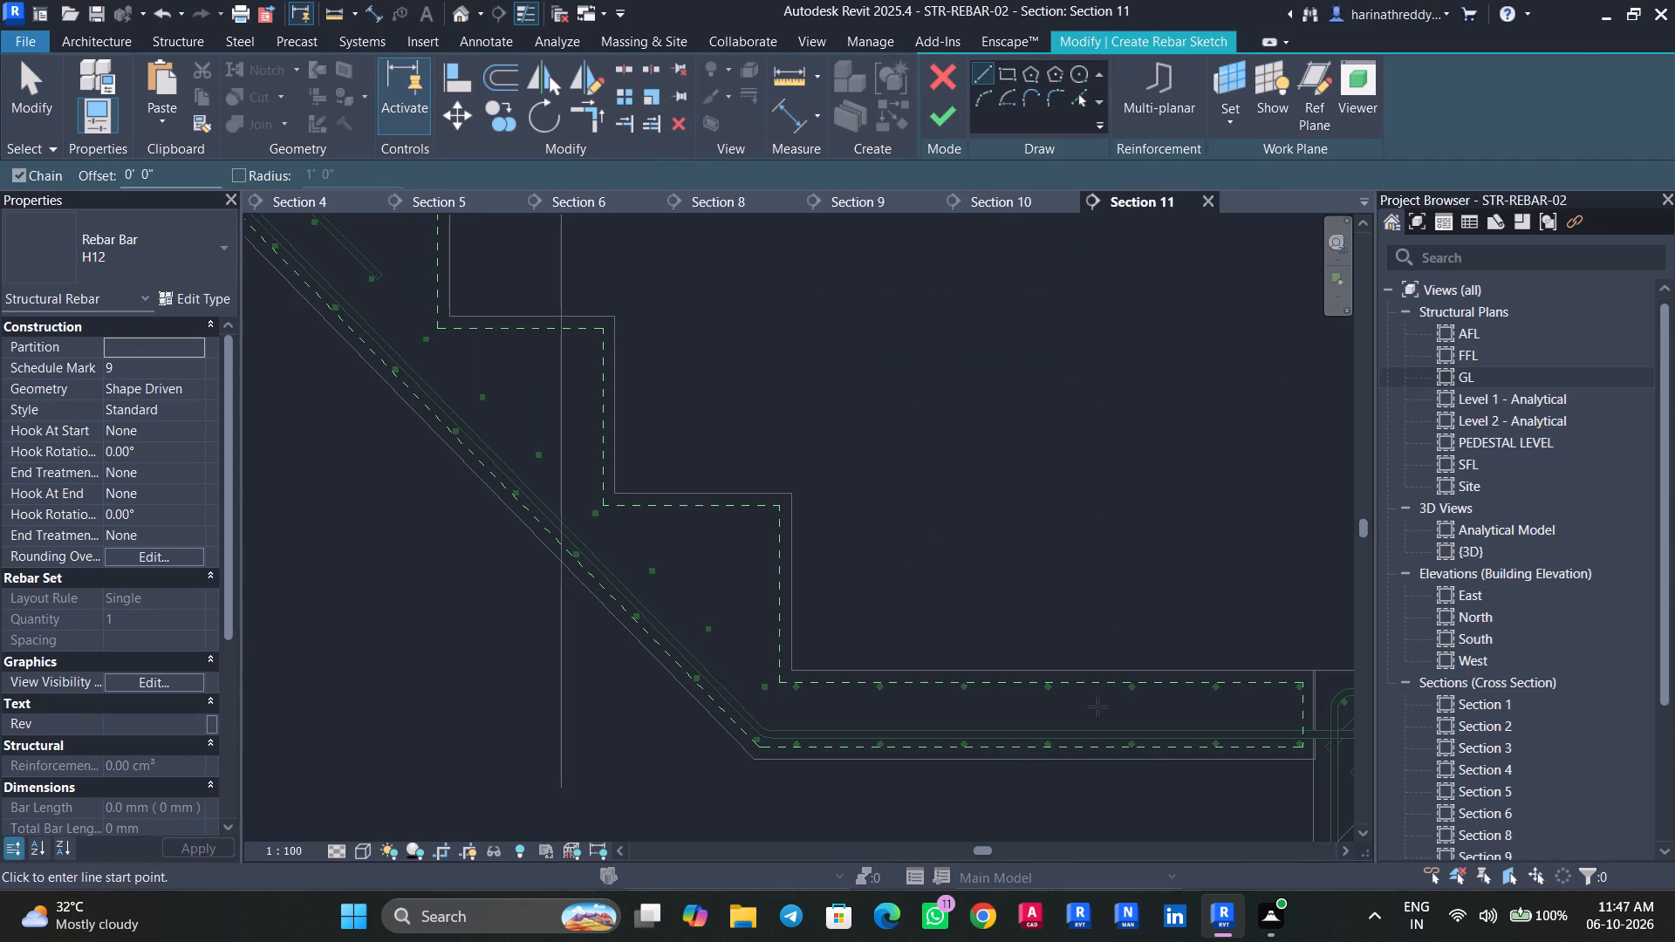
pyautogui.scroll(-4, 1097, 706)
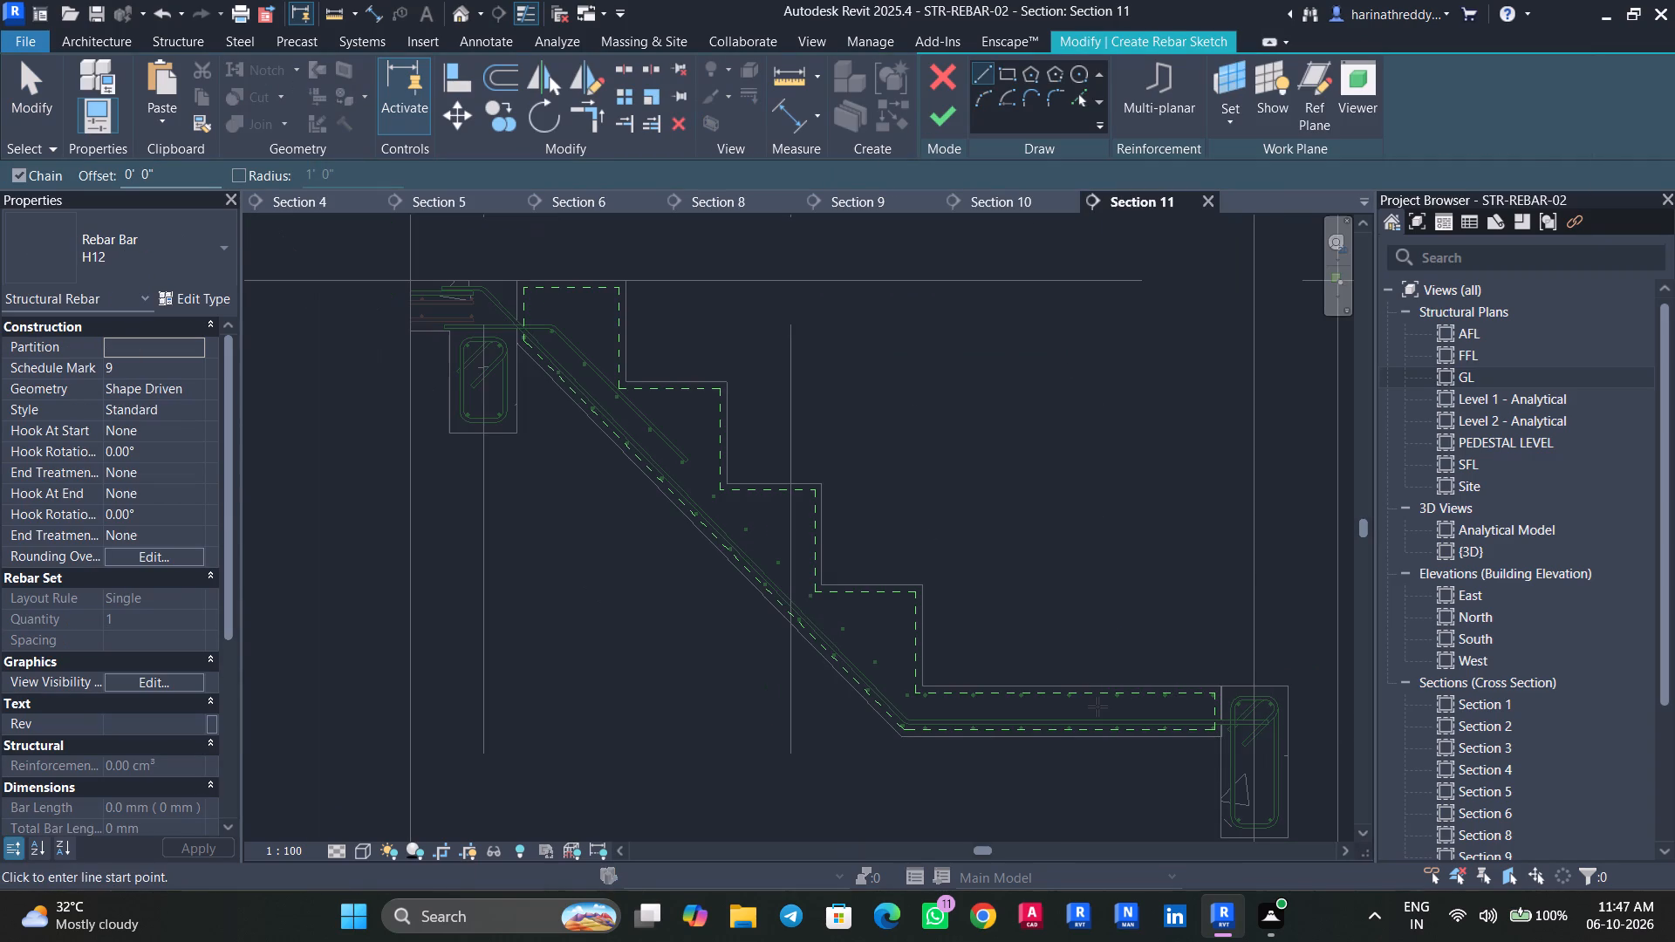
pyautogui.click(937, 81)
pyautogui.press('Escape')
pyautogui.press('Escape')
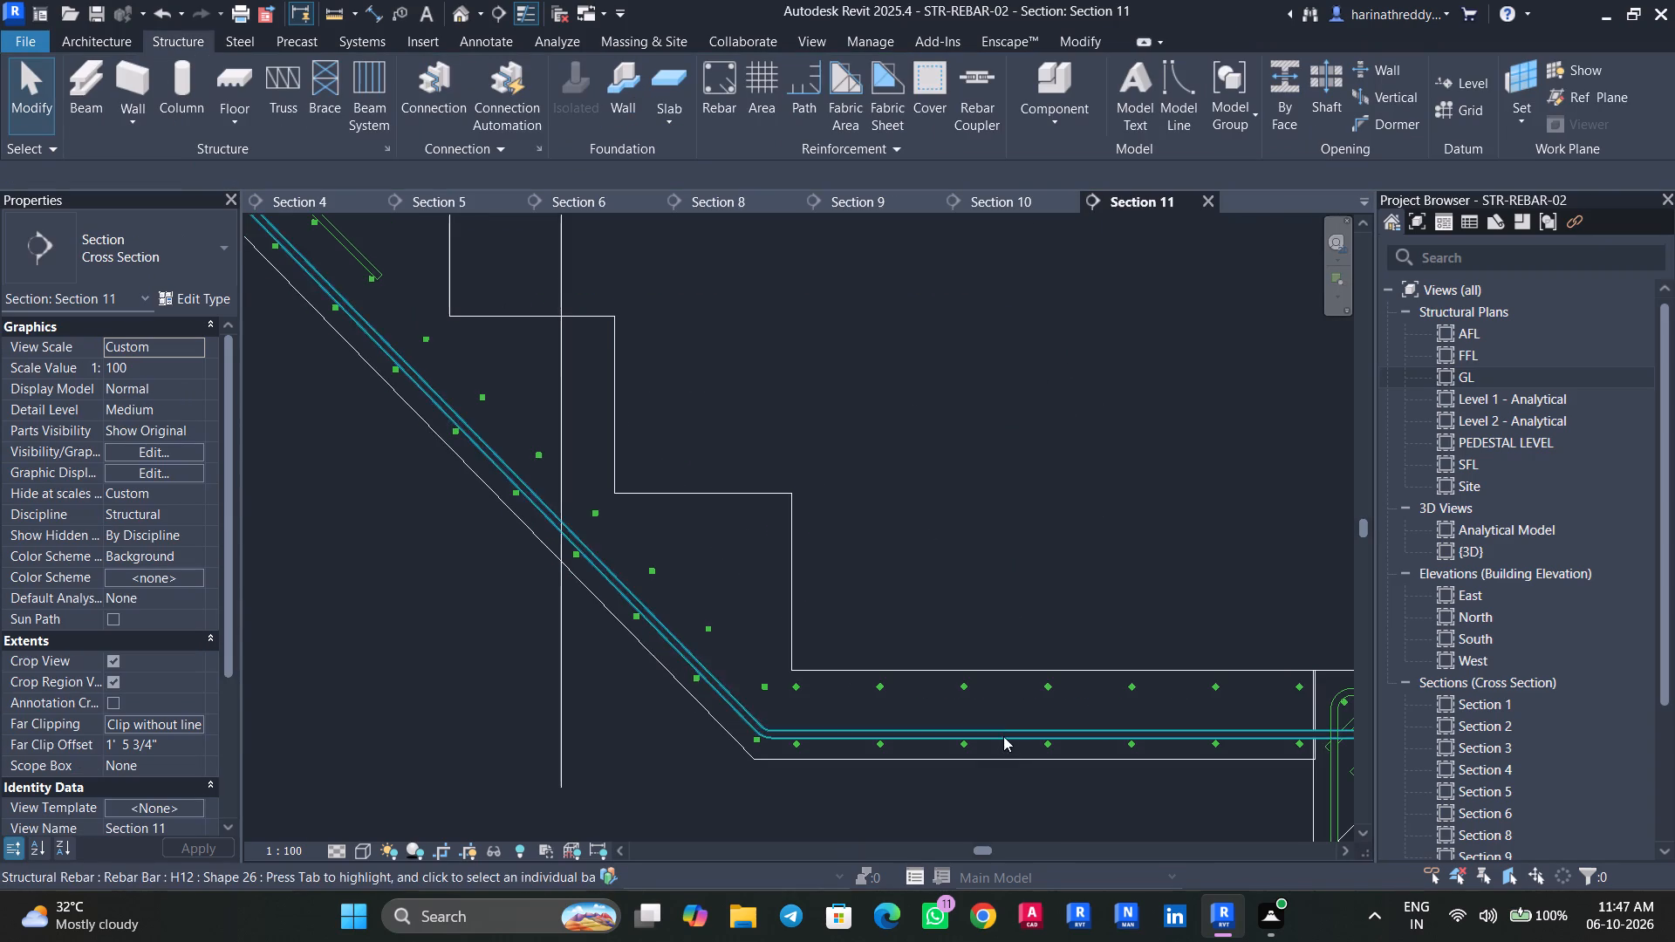
# Raise the landing leg of the shape 26 main bar set to a little below the landing's top distribution bars.
pyautogui.click(1003, 736)
pyautogui.moveTo(1079, 727); pyautogui.dragTo(1077, 702)
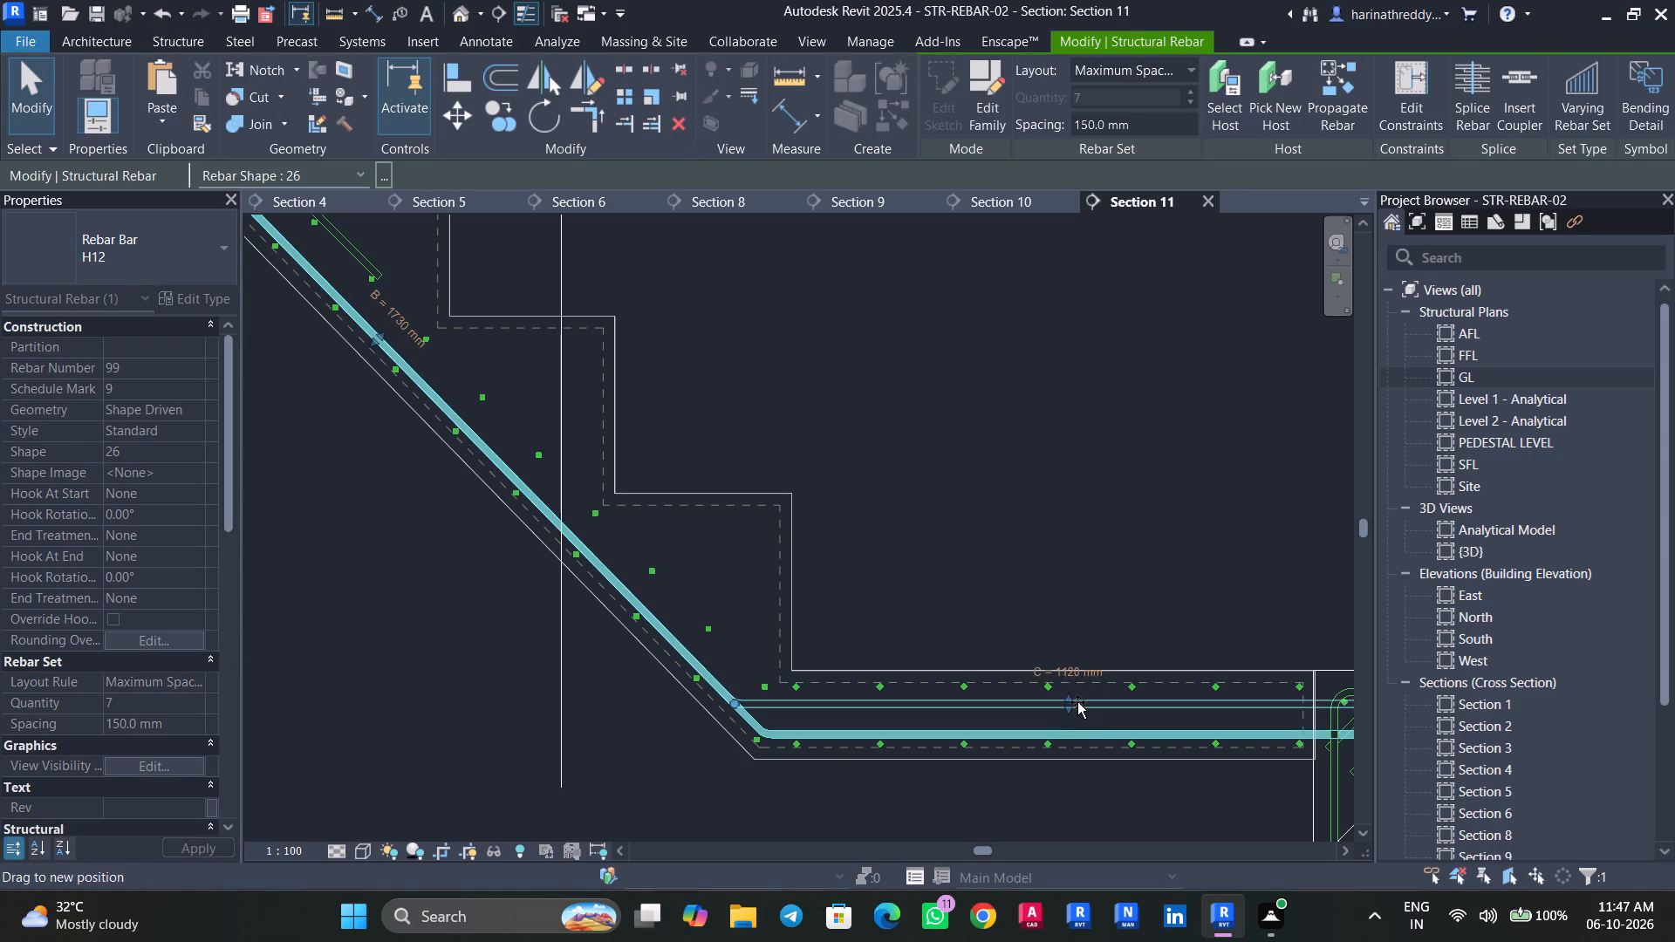
pyautogui.moveTo(1077, 702); pyautogui.dragTo(1077, 698)
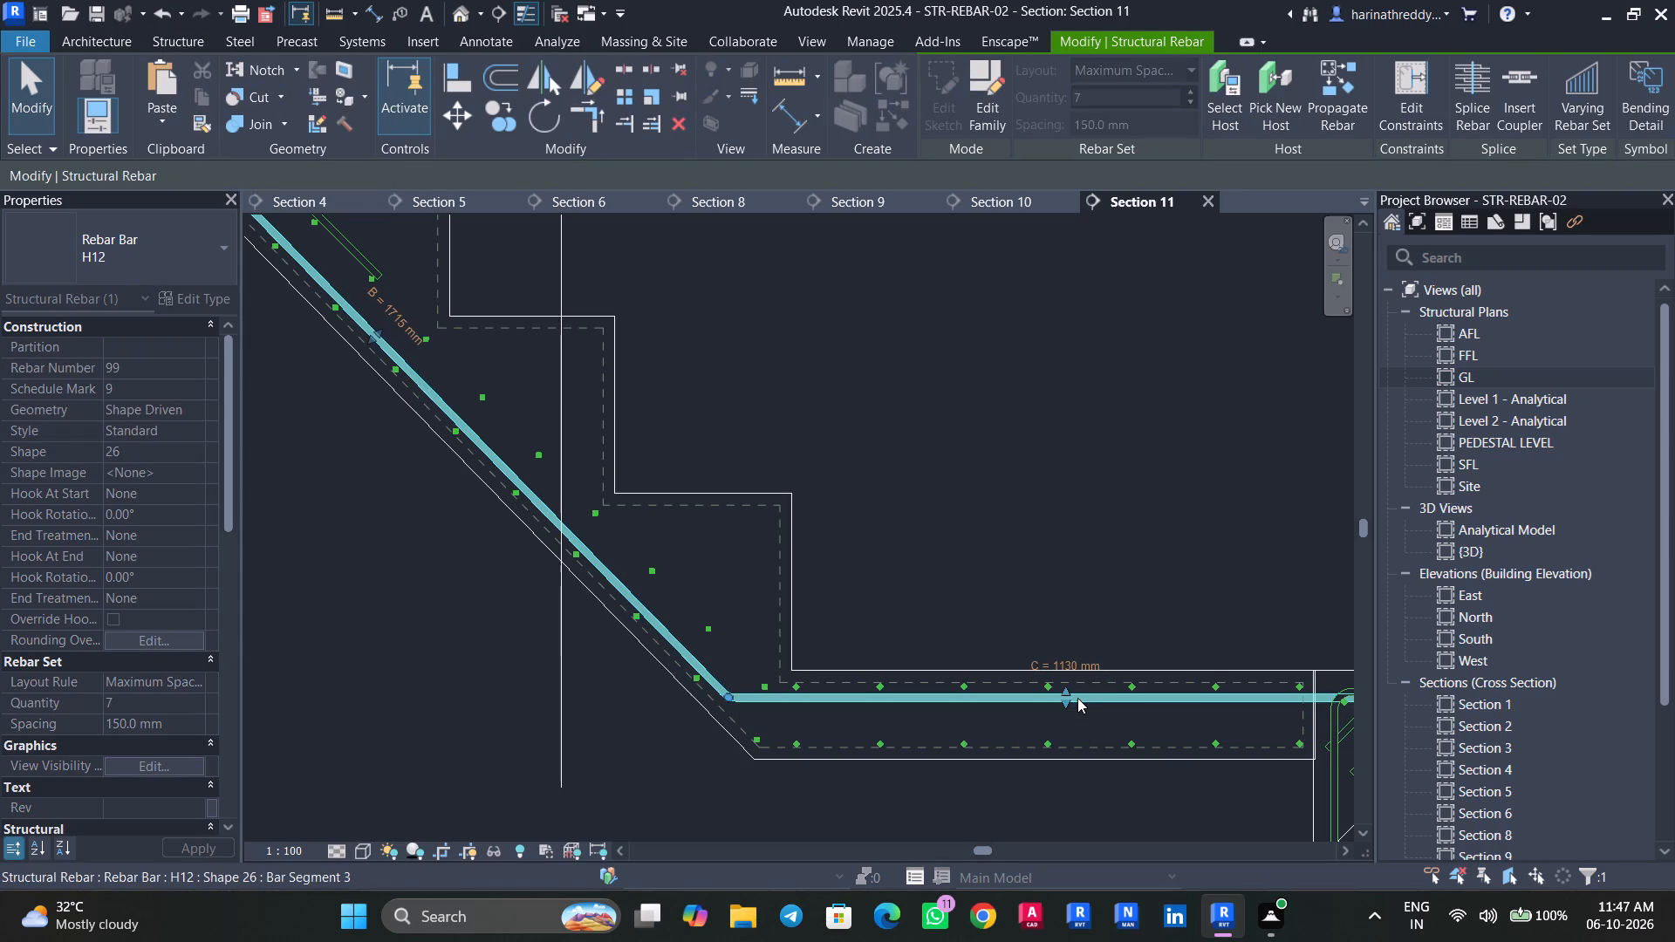
pyautogui.scroll(4, 1336, 716)
pyautogui.moveTo(1254, 713); pyautogui.dragTo(950, 694, button='middle')
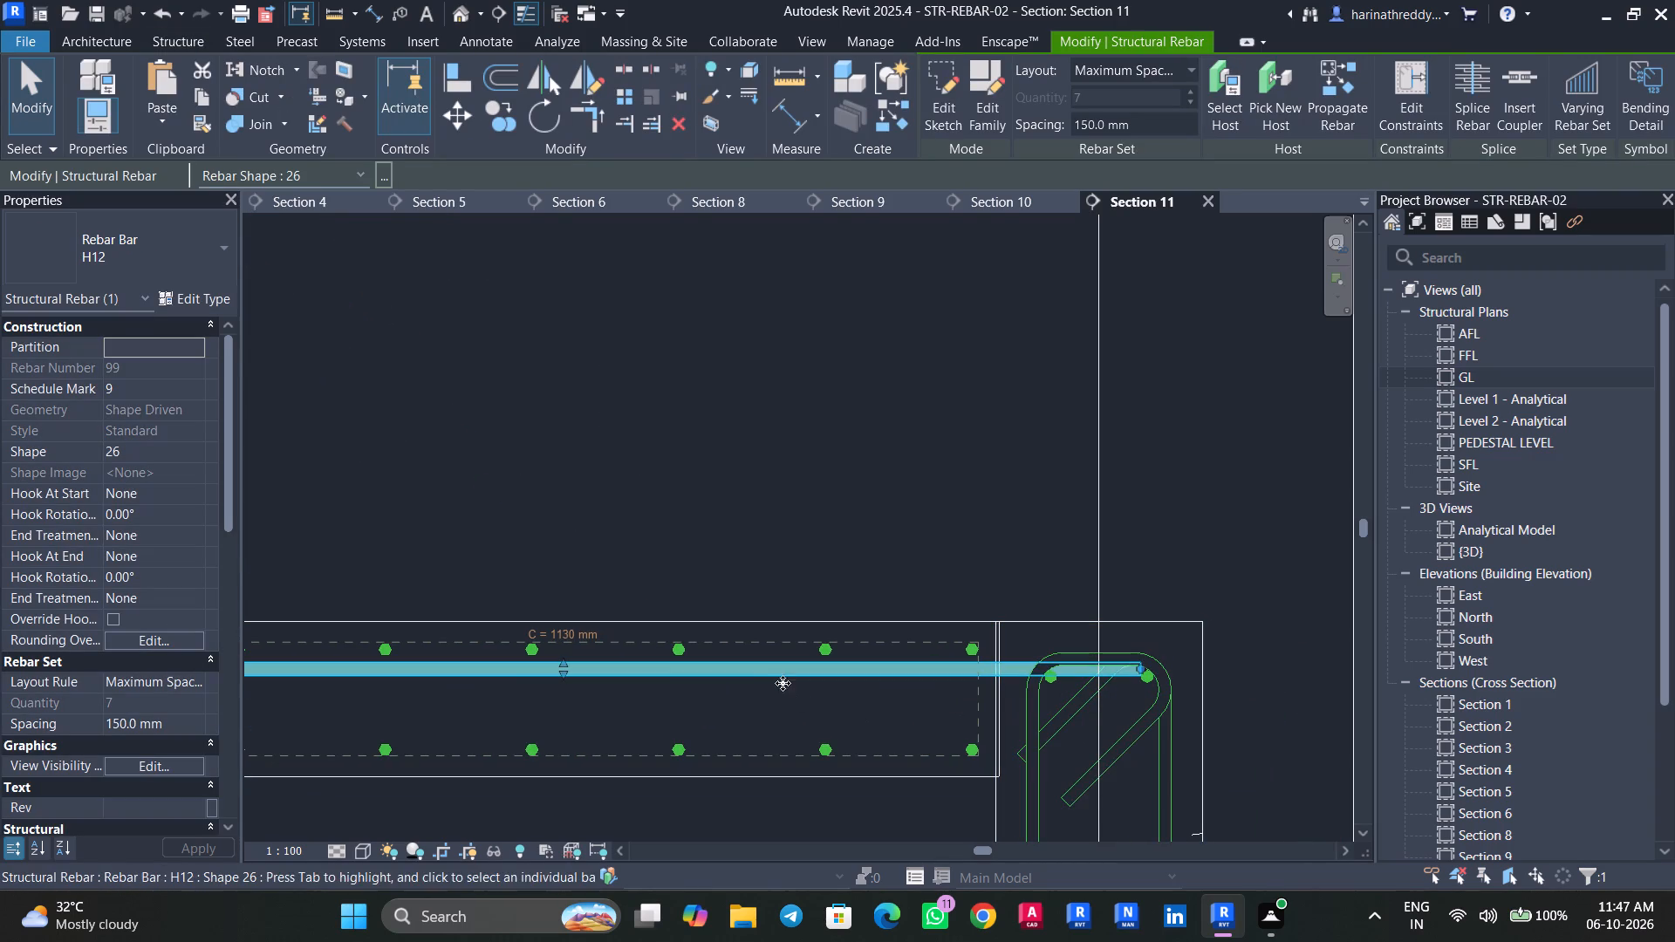
pyautogui.moveTo(567, 672); pyautogui.dragTo(564, 687)
# Adjust the shape 26 main bar set's bend and landing leg so the leg sits directly below the top distribution bars, with C about 1135 mm.
pyautogui.moveTo(586, 707); pyautogui.dragTo(964, 712, button='middle')
pyautogui.moveTo(367, 688); pyautogui.dragTo(386, 672)
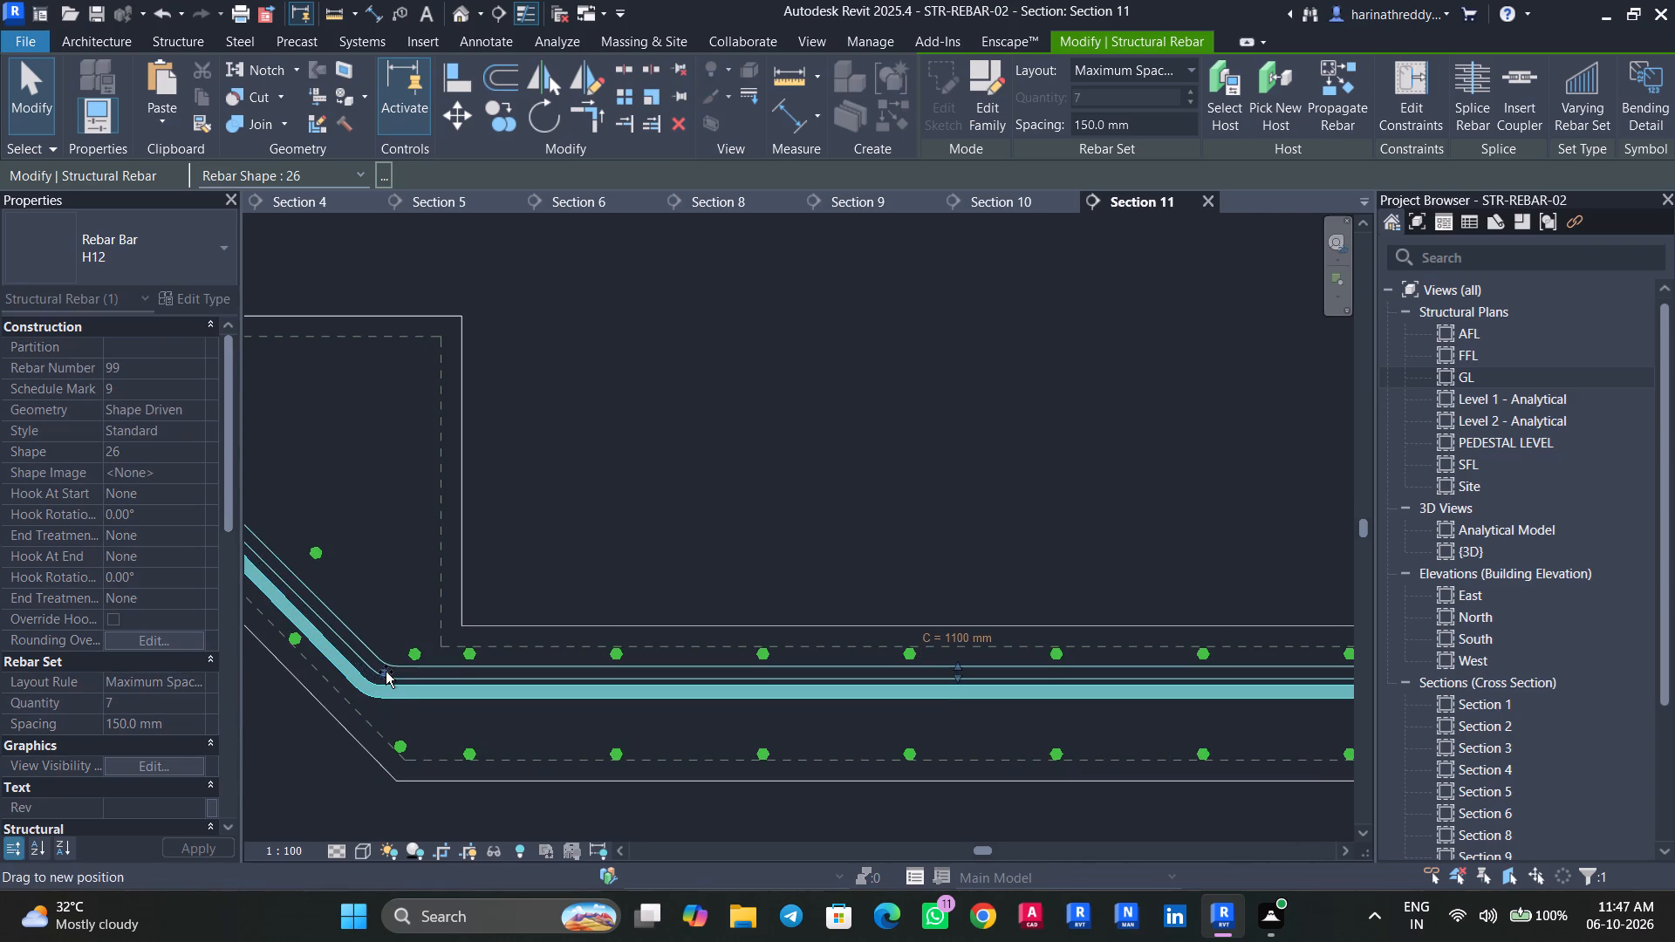
pyautogui.moveTo(386, 672); pyautogui.dragTo(373, 696)
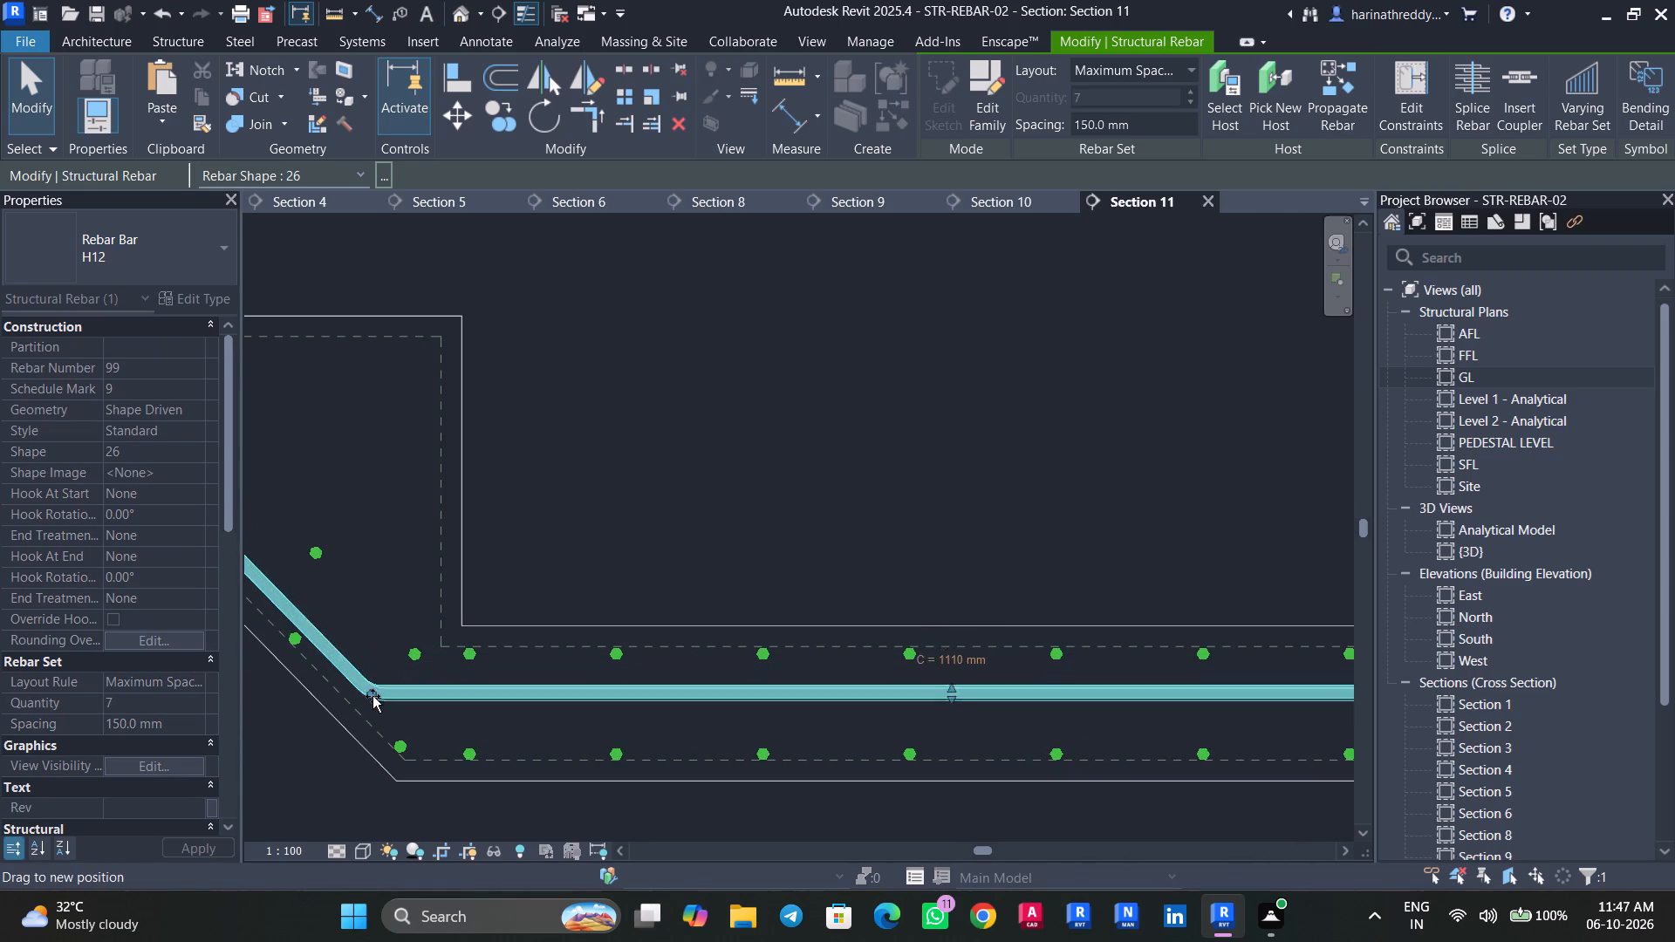
pyautogui.moveTo(373, 696); pyautogui.dragTo(373, 698)
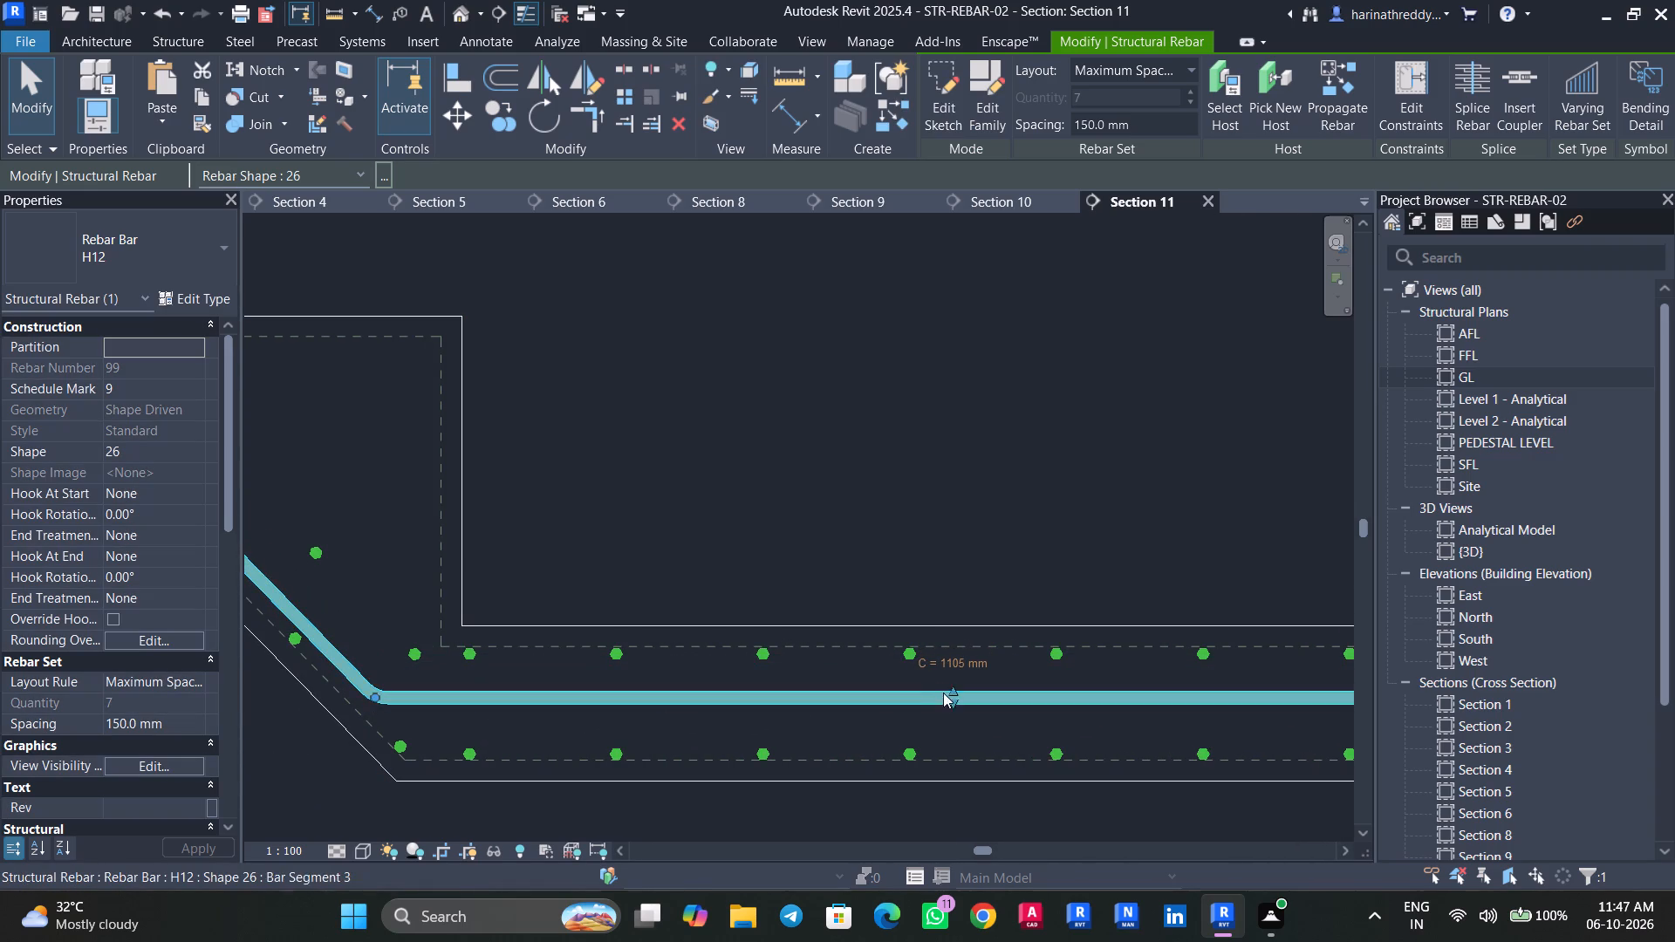
pyautogui.moveTo(946, 691); pyautogui.dragTo(941, 669)
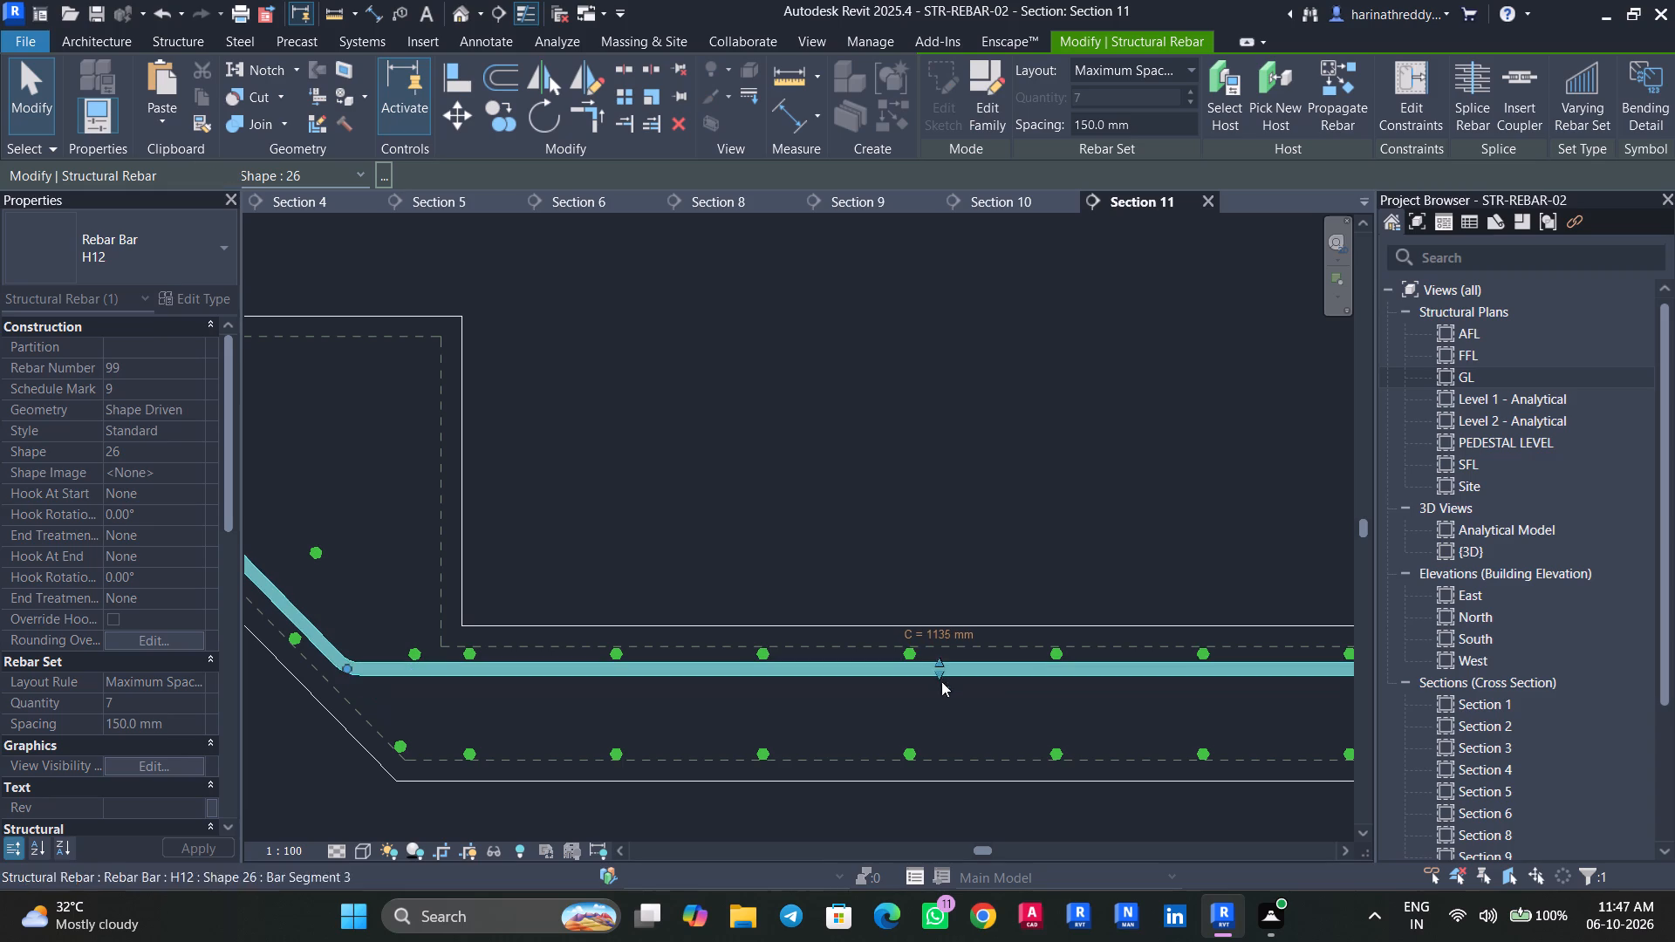
pyautogui.moveTo(990, 690); pyautogui.dragTo(687, 694, button='middle')
pyautogui.press('Escape')
pyautogui.press('Escape')
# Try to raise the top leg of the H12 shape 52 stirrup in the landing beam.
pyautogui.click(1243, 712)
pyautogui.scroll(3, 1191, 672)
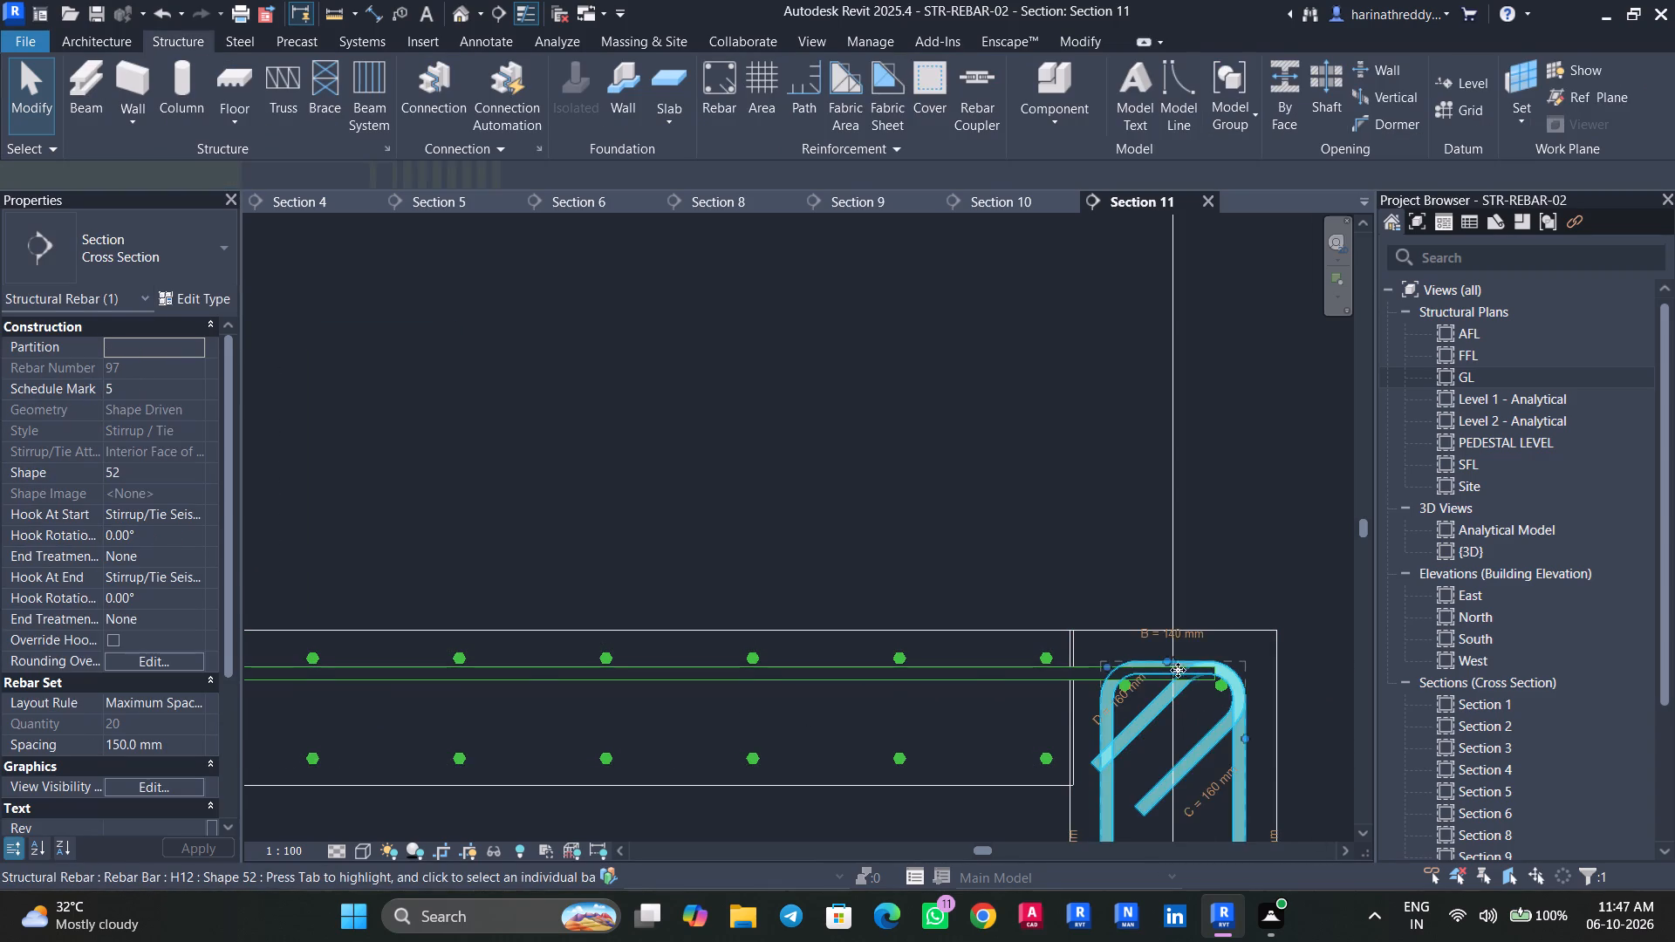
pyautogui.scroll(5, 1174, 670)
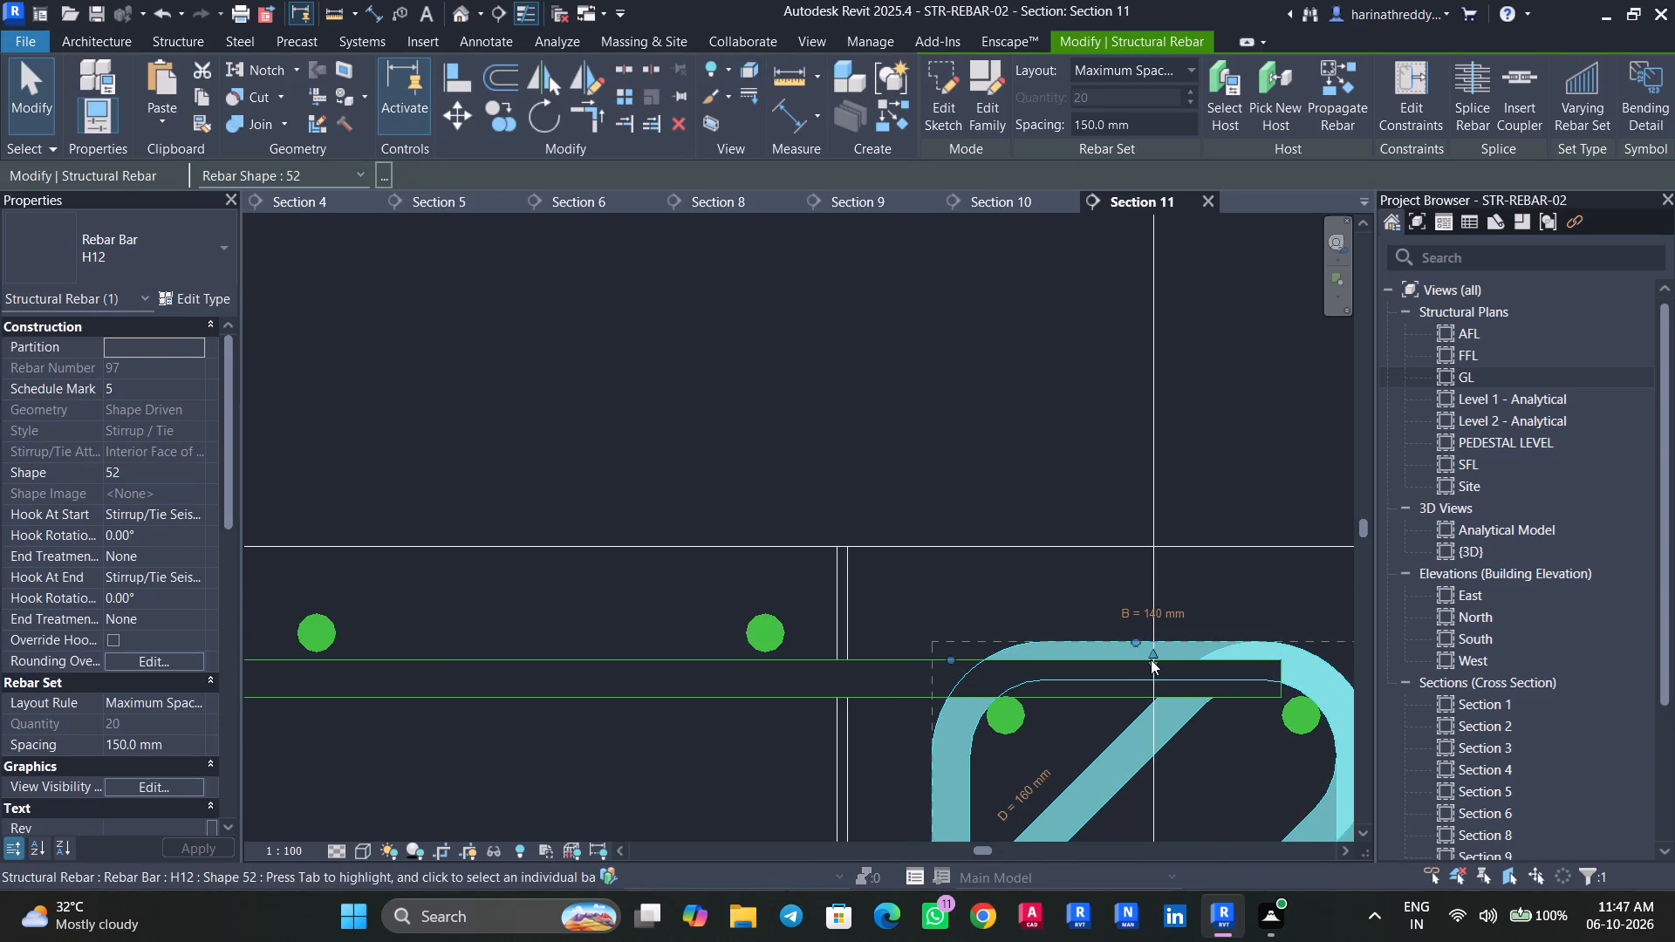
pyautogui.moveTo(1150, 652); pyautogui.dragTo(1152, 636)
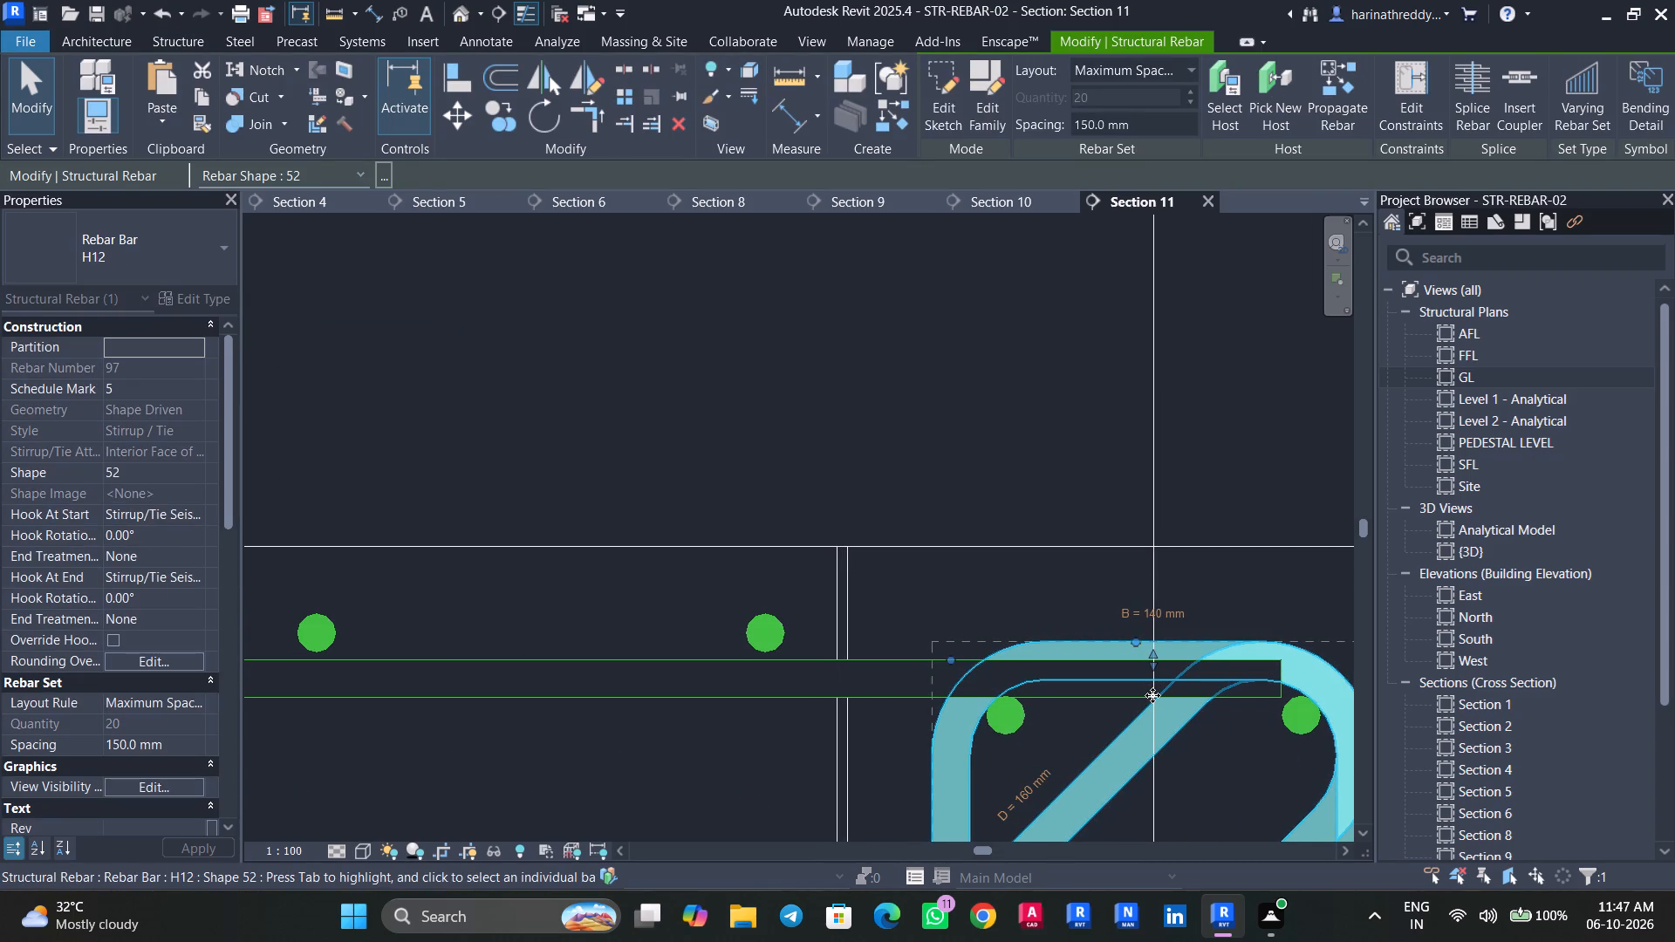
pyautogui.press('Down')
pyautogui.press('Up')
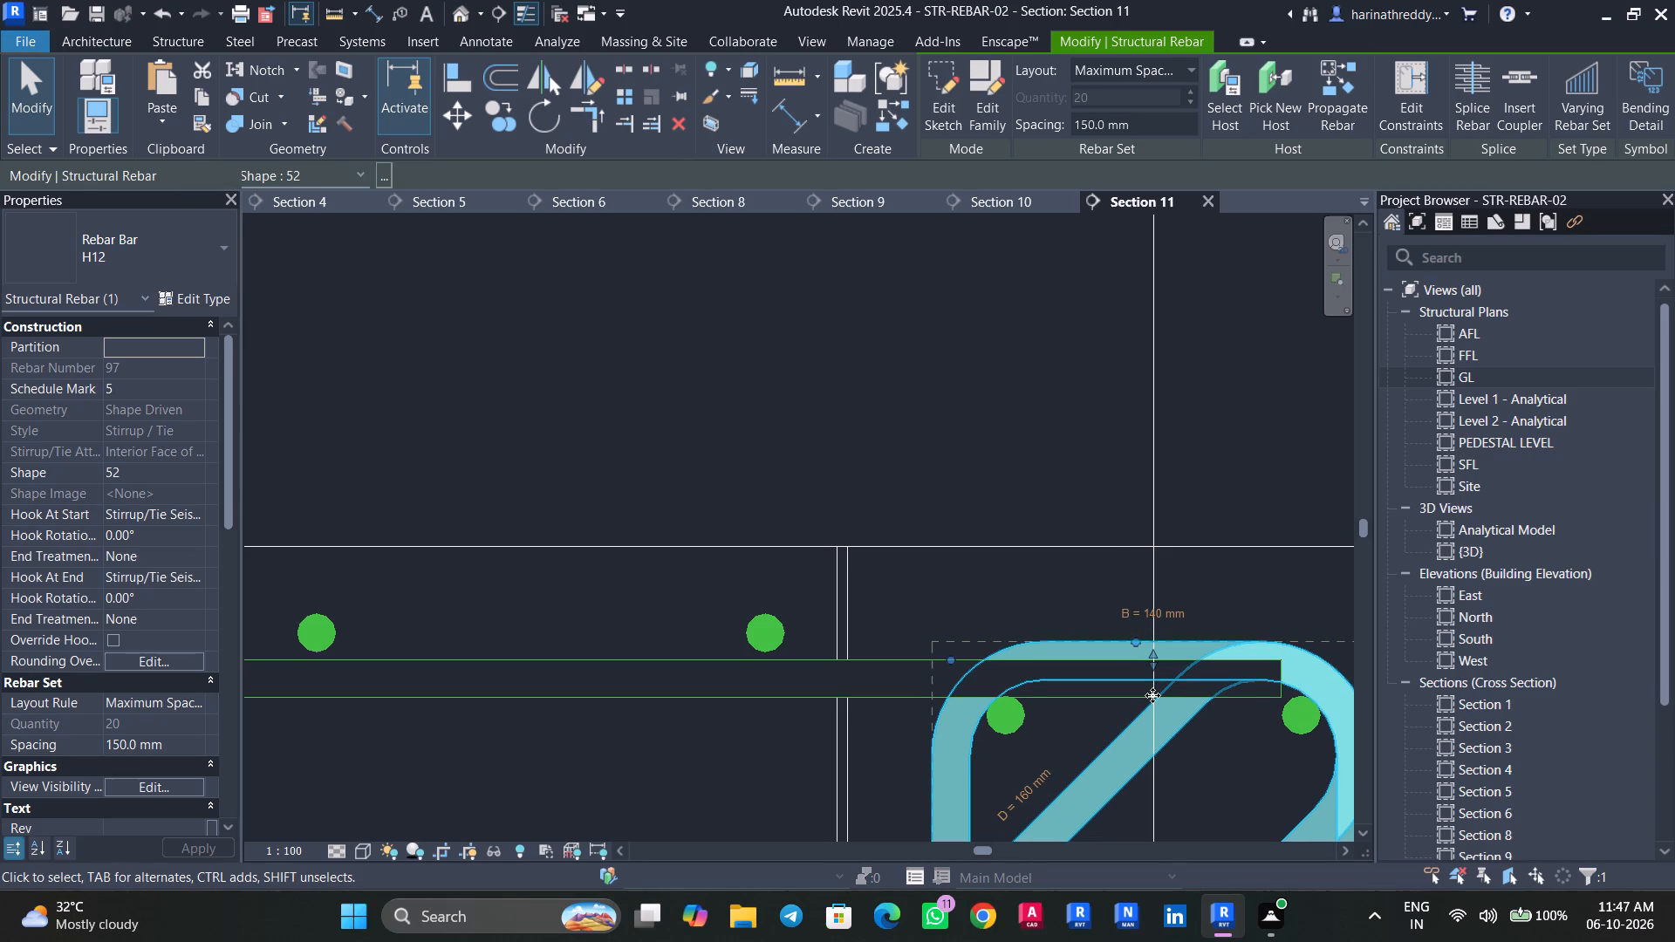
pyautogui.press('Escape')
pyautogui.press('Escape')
# Pull the lower end of the flight's top distribution set back up the slope, clear of the landing's first top bar.
pyautogui.scroll(-11, 844, 747)
pyautogui.moveTo(706, 800); pyautogui.dragTo(789, 720, button='middle')
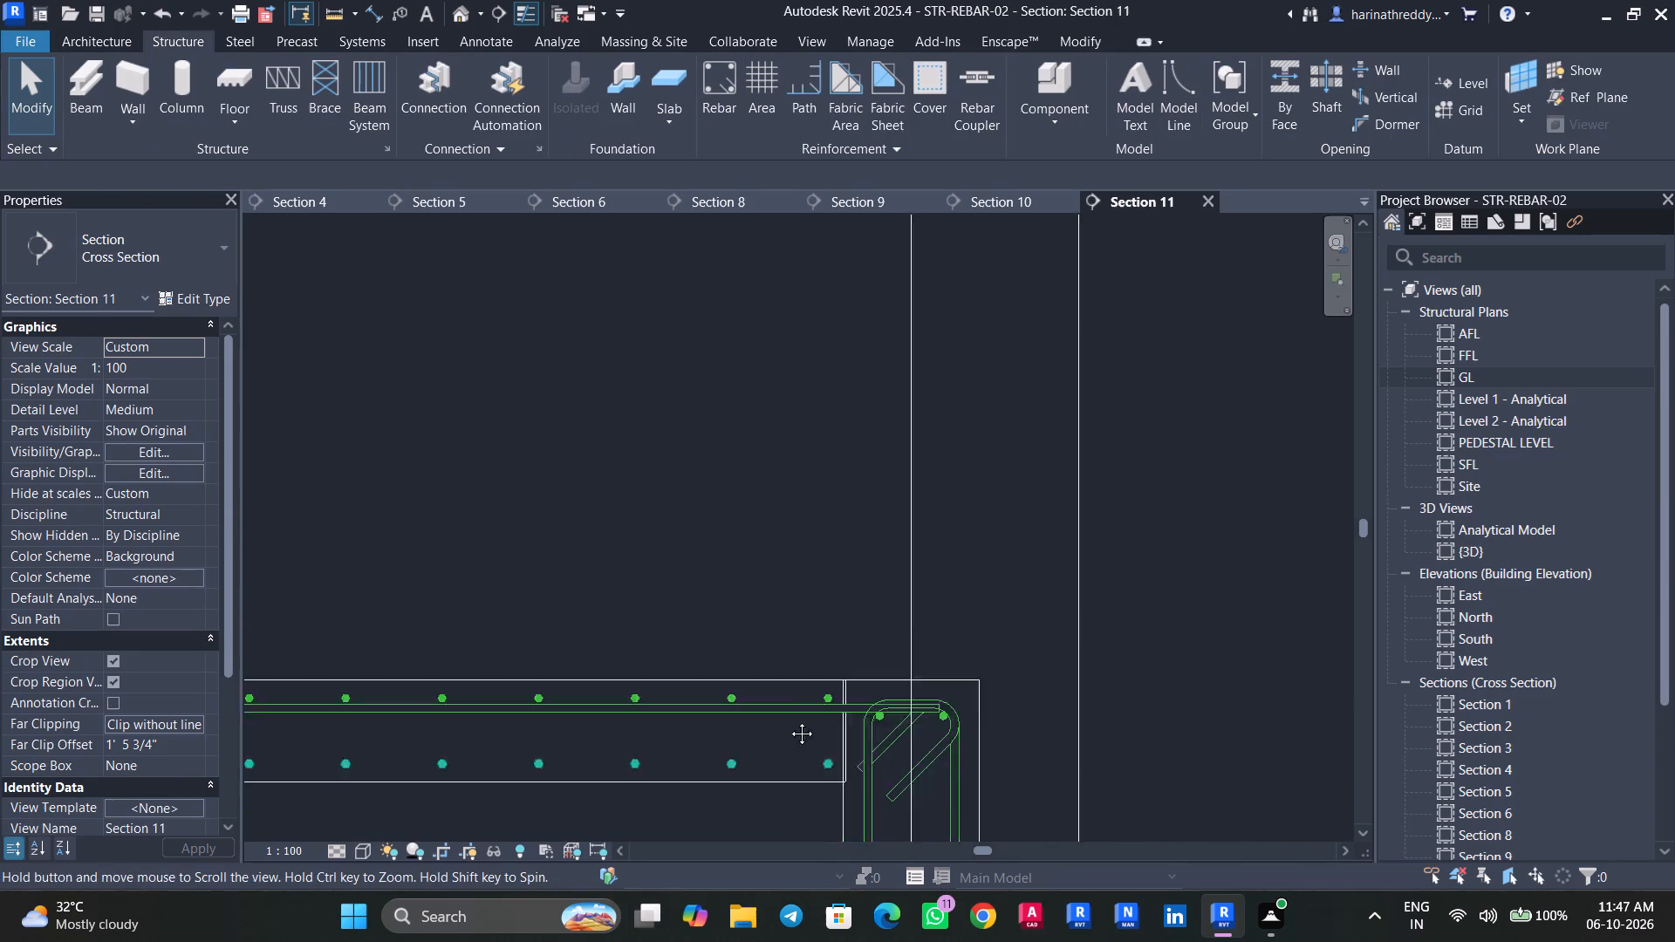
pyautogui.moveTo(789, 720); pyautogui.dragTo(867, 692, button='middle')
pyautogui.moveTo(673, 743); pyautogui.dragTo(817, 737, button='middle')
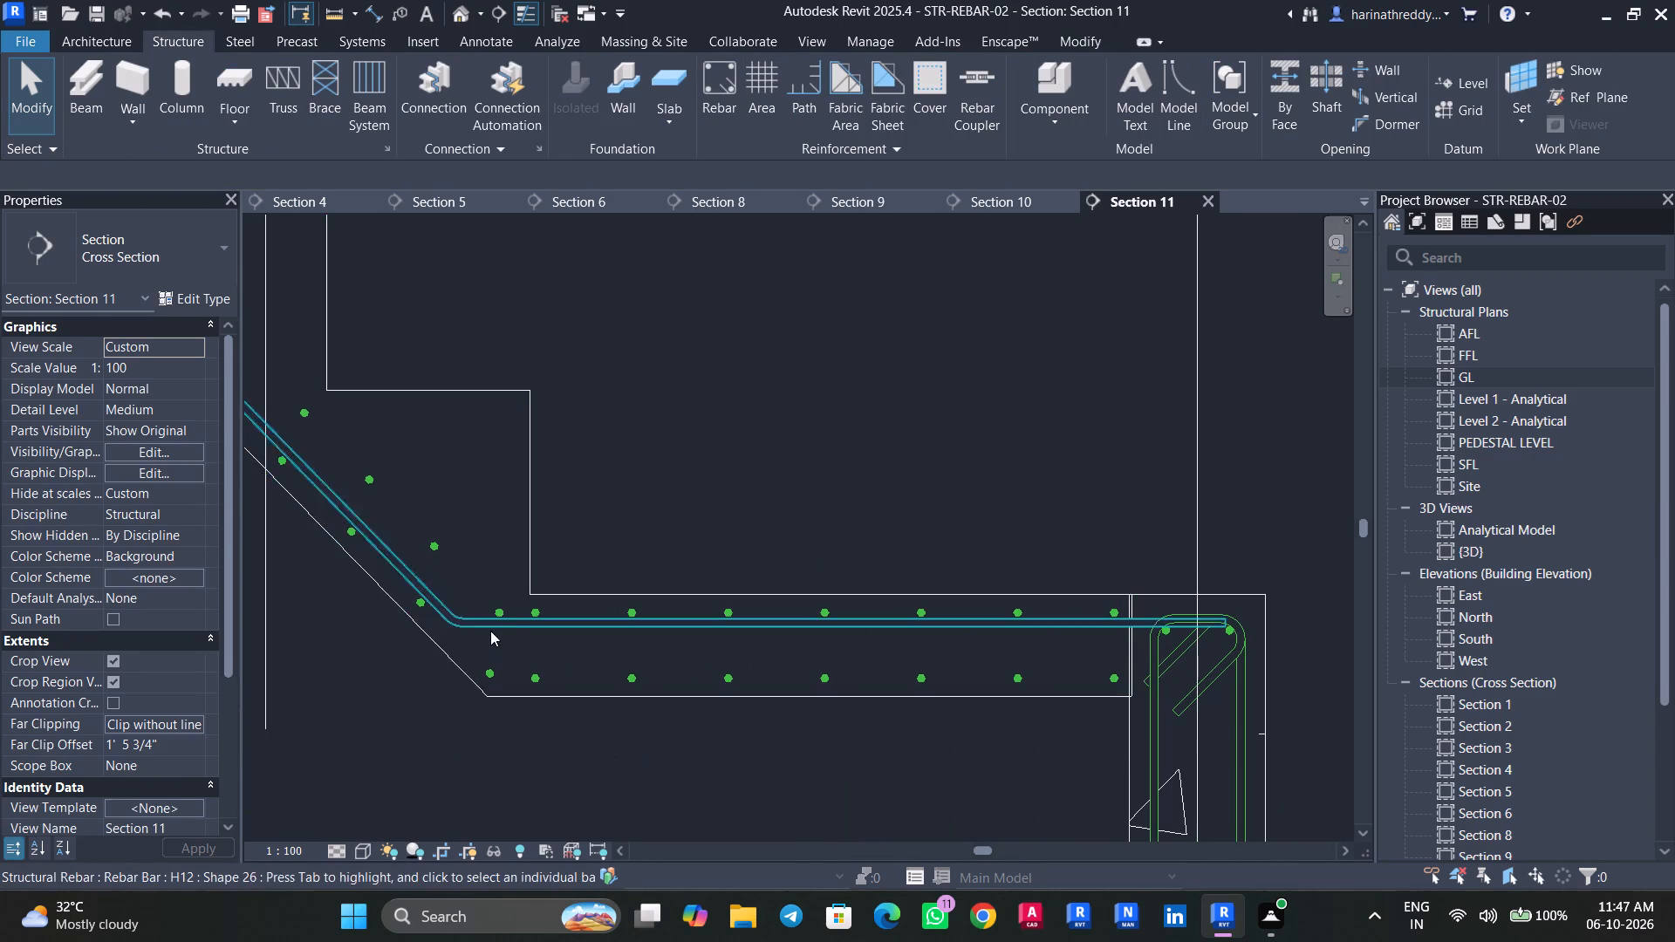
pyautogui.scroll(3, 516, 608)
pyautogui.click(490, 612)
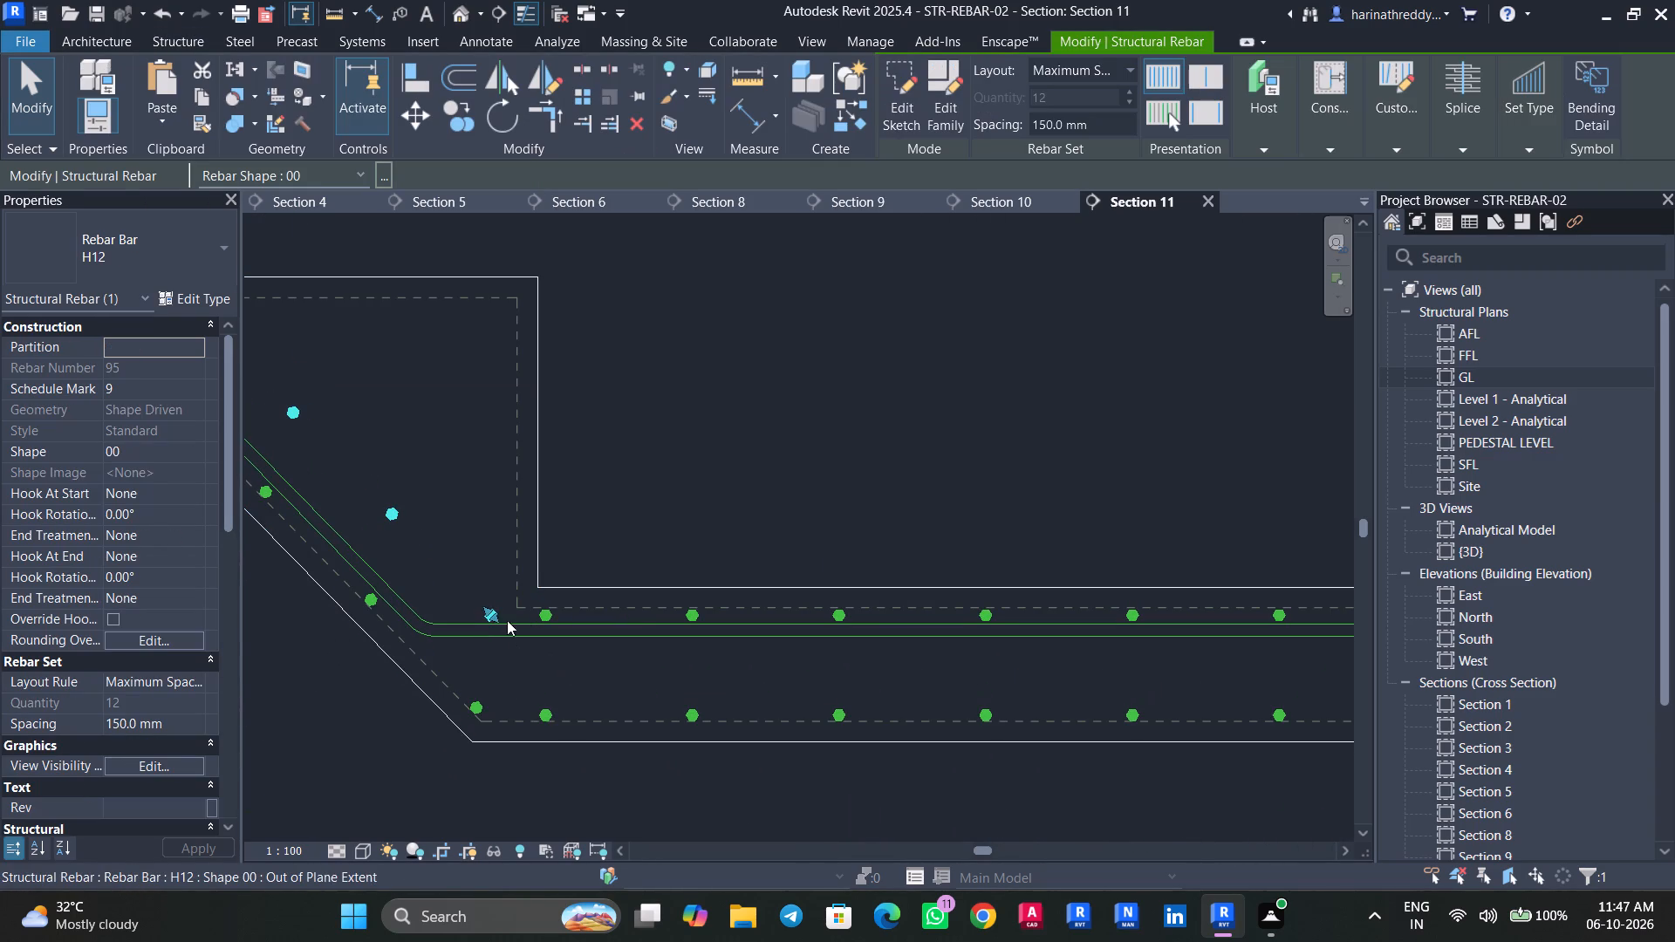
pyautogui.moveTo(484, 604); pyautogui.dragTo(459, 595)
pyautogui.press('Escape')
pyautogui.press('Escape')
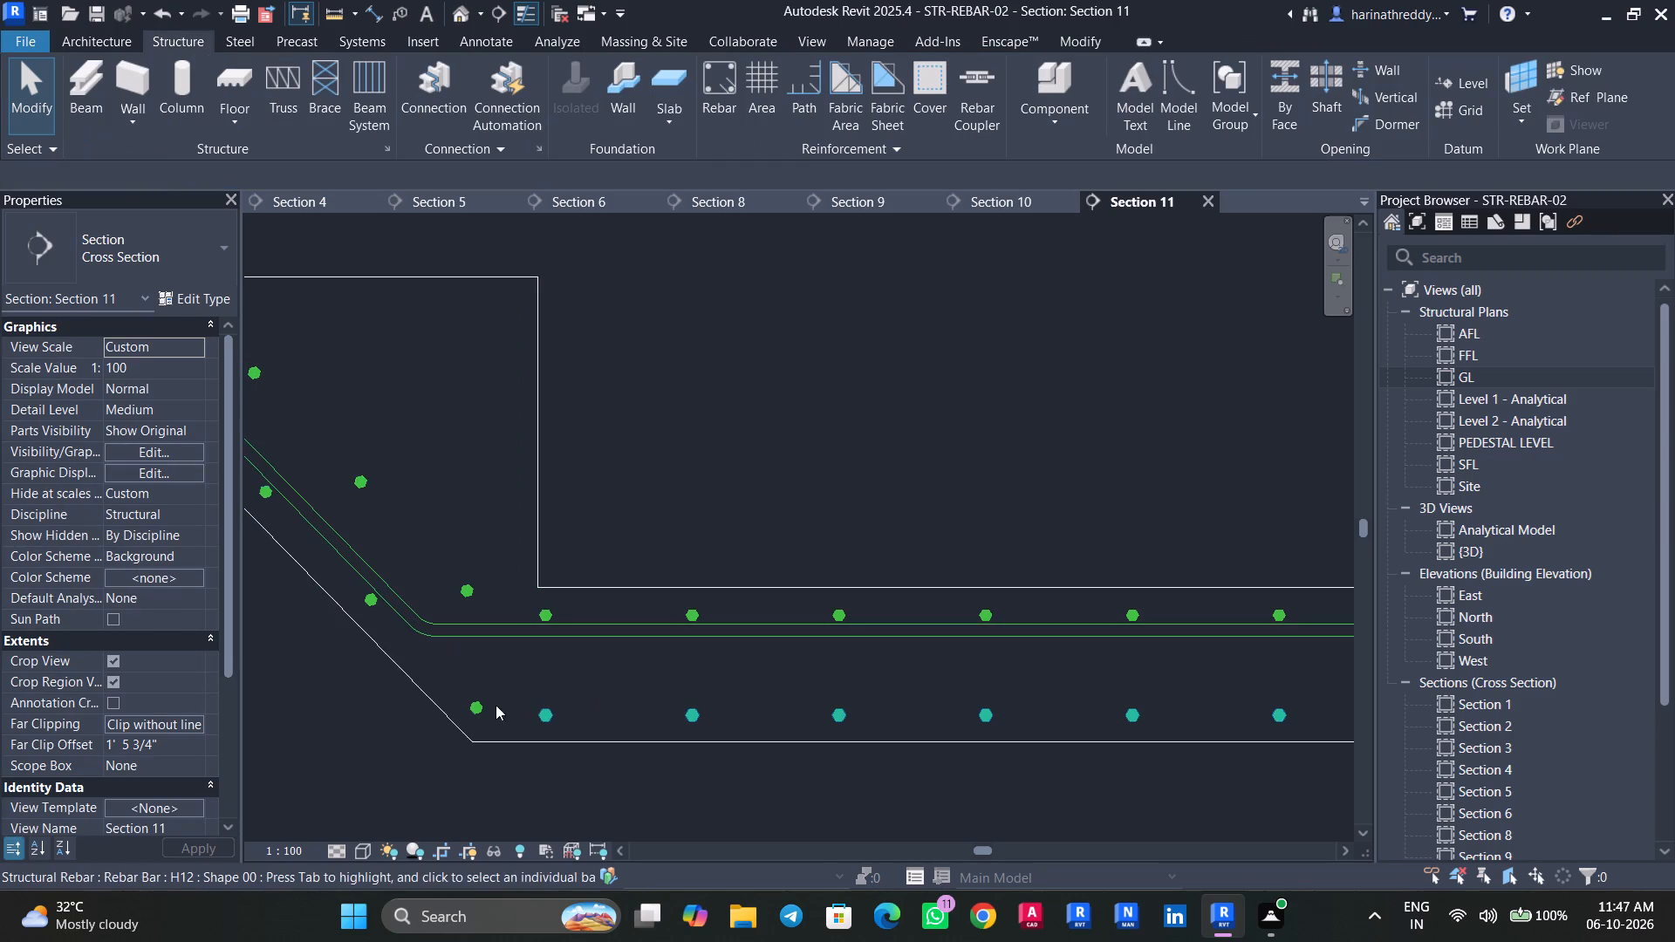
# Pull the lower end of the flight's bottom distribution set back up the slope to beside the main bar's bend.
pyautogui.click(470, 706)
pyautogui.moveTo(470, 697); pyautogui.dragTo(422, 652)
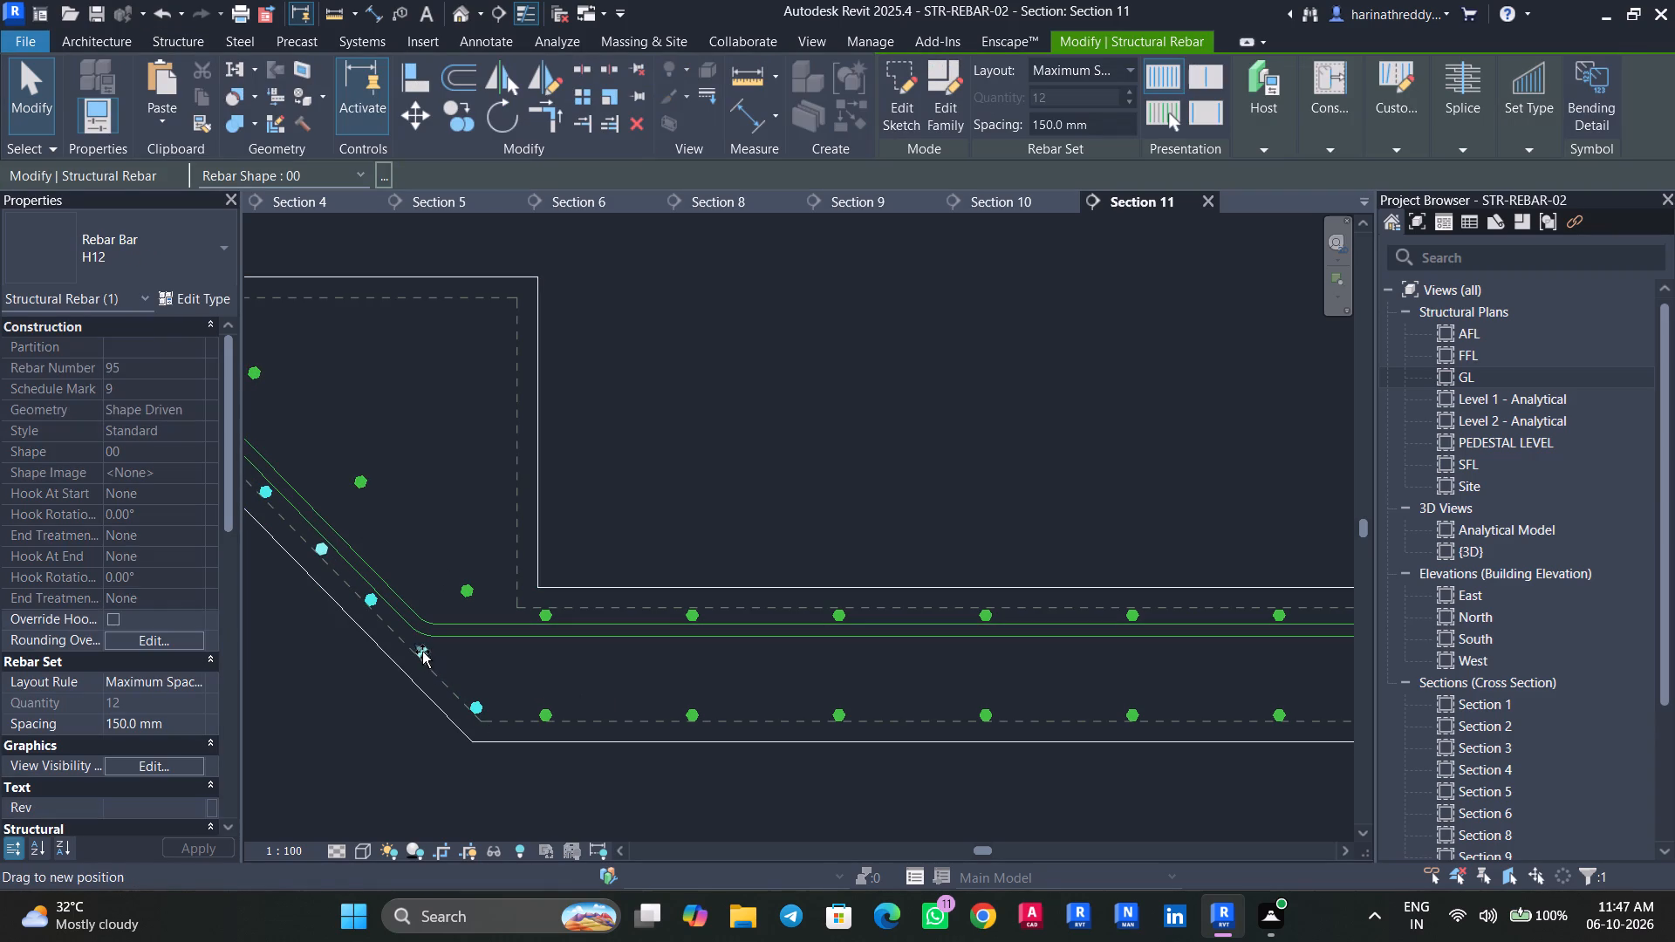
pyautogui.moveTo(422, 652); pyautogui.dragTo(414, 646)
pyautogui.press('Escape')
pyautogui.press('Escape')
# Start a sketched H12 bar hosted by the stair and draw its horizontal leg from the beam to the lowest riser's cover line.
pyautogui.scroll(-7, 455, 676)
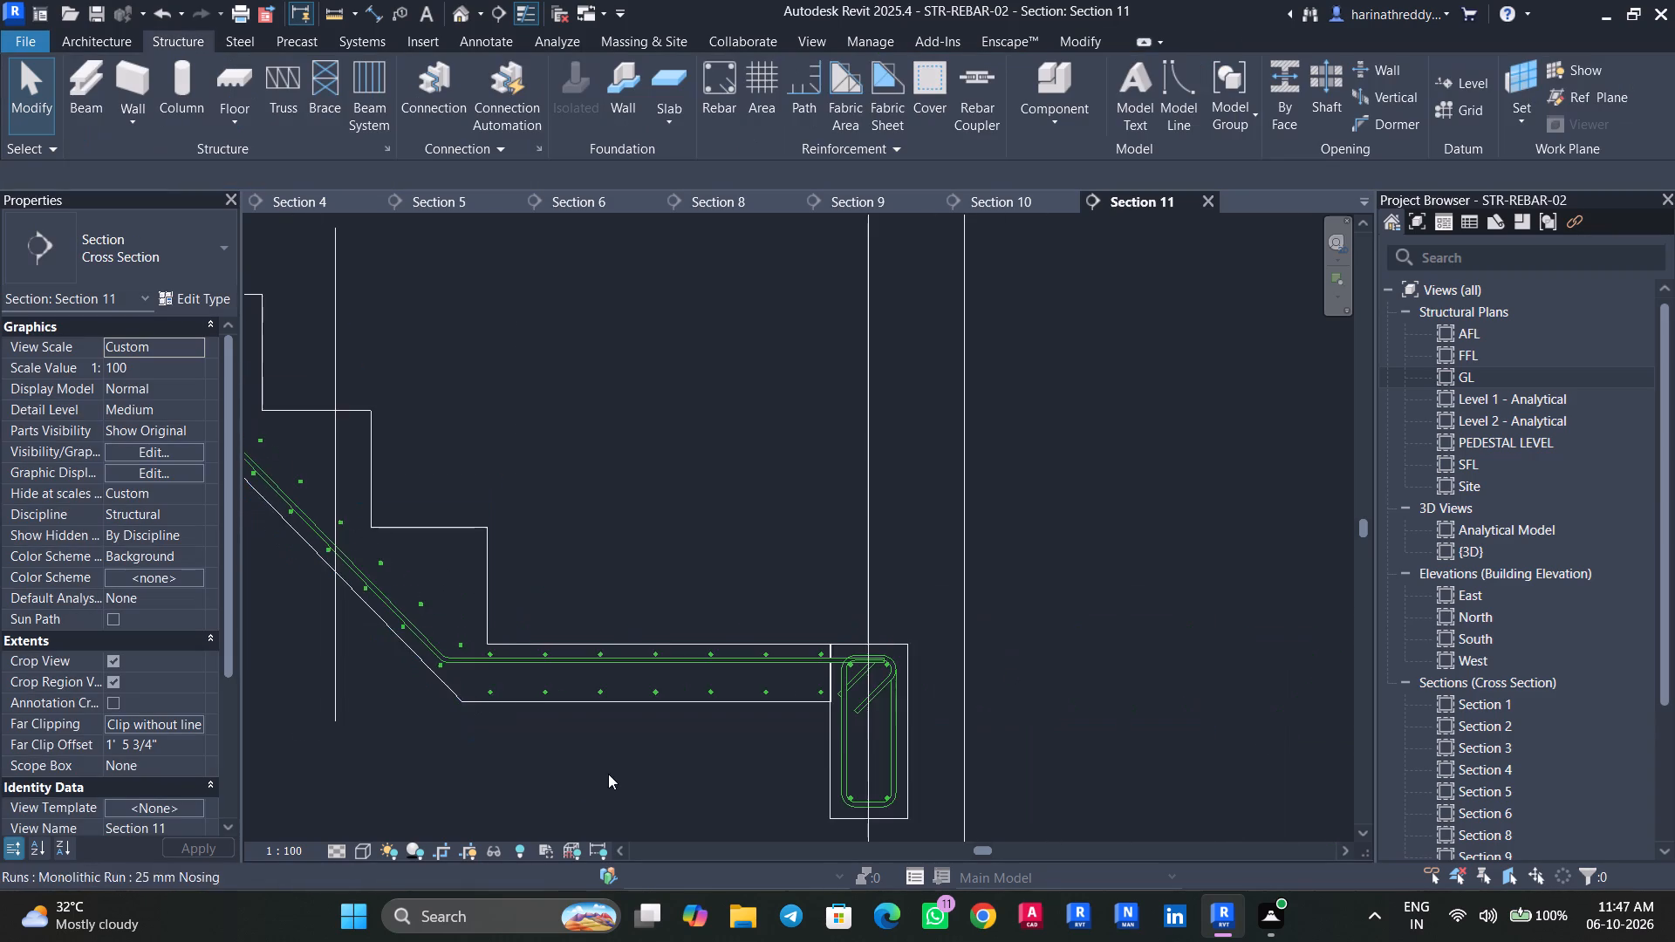
pyautogui.scroll(2, 564, 742)
pyautogui.moveTo(564, 742); pyautogui.dragTo(579, 782, button='middle')
pyautogui.click(743, 642)
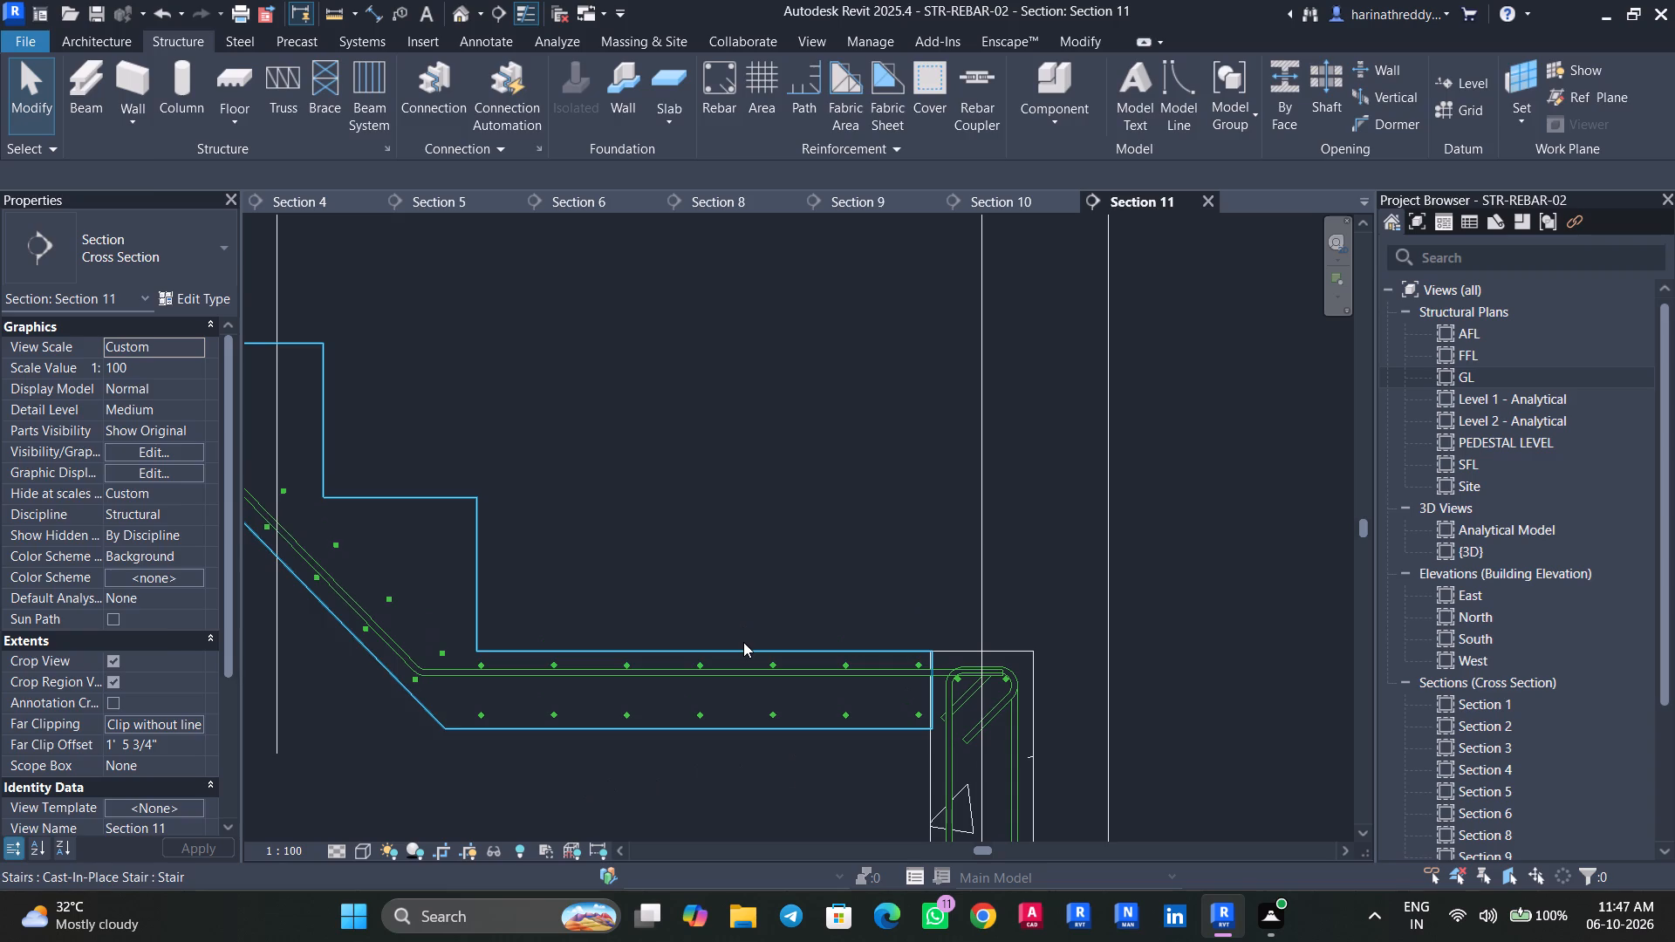
pyautogui.click(1187, 103)
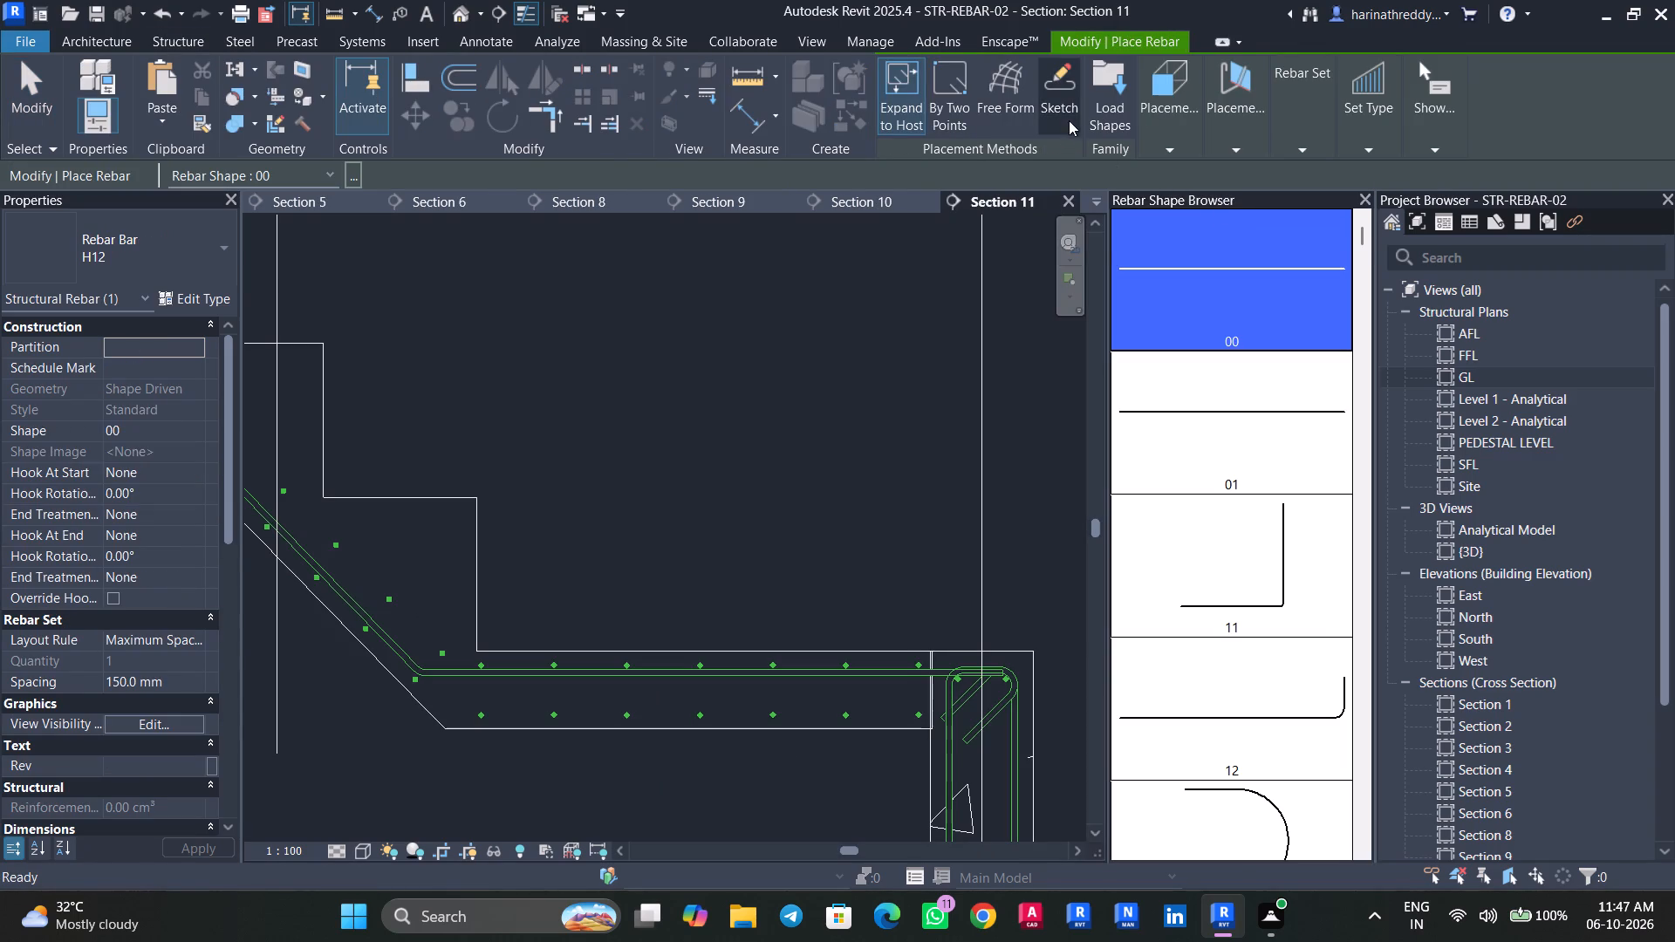
pyautogui.click(1063, 110)
pyautogui.click(814, 652)
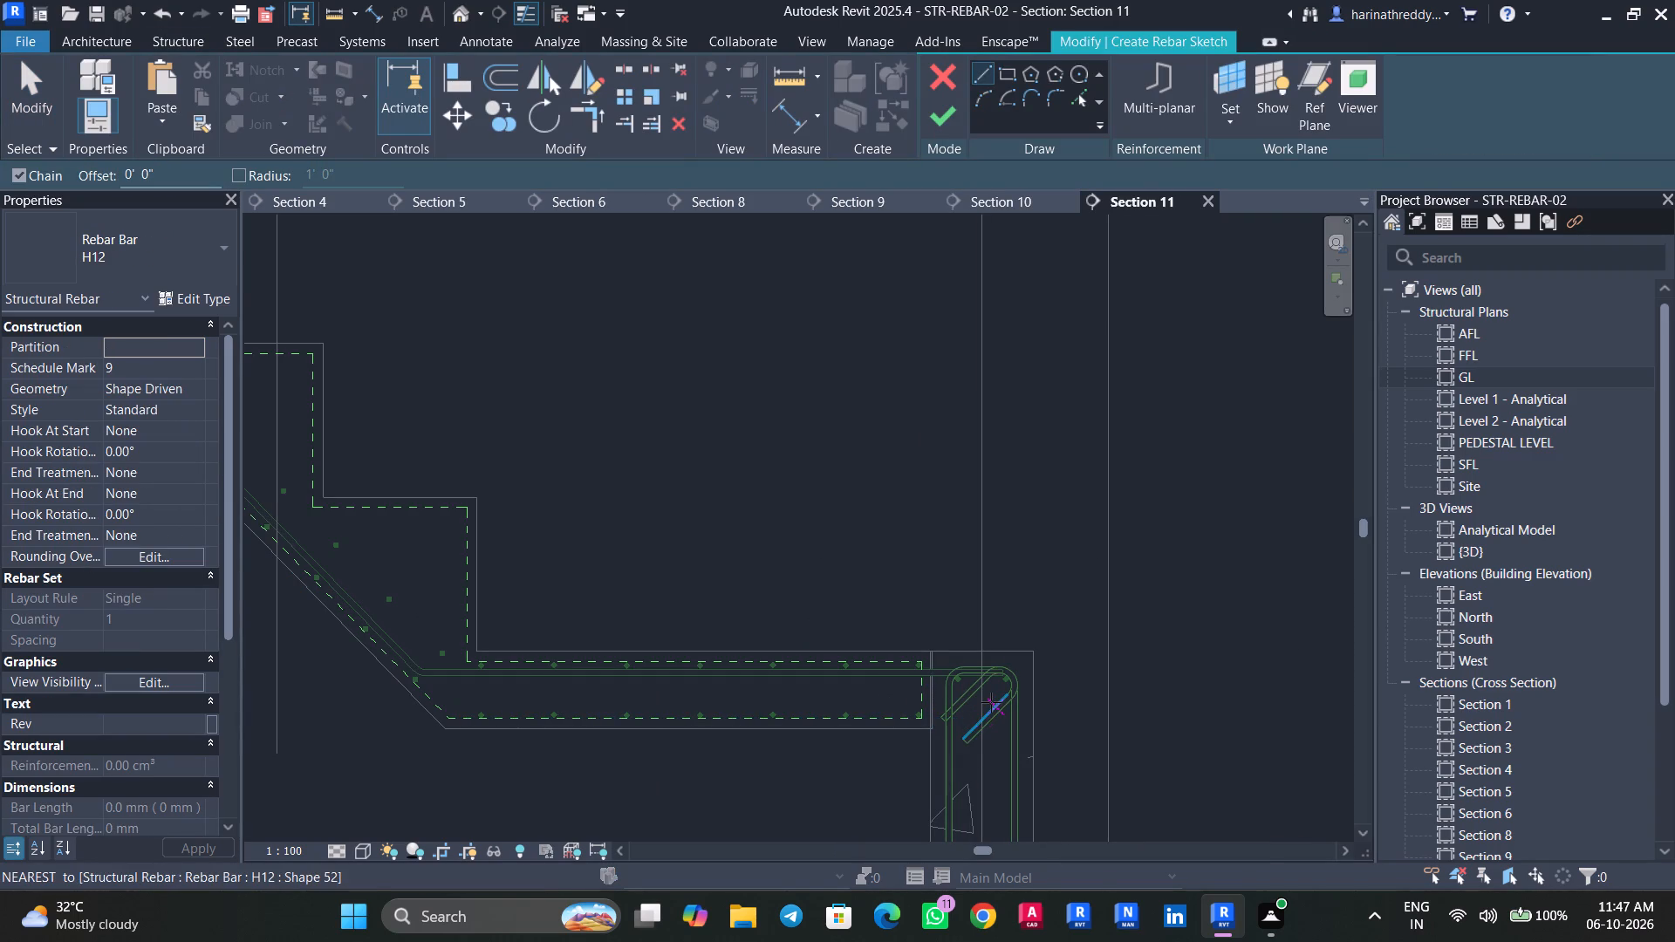
pyautogui.scroll(3, 1003, 718)
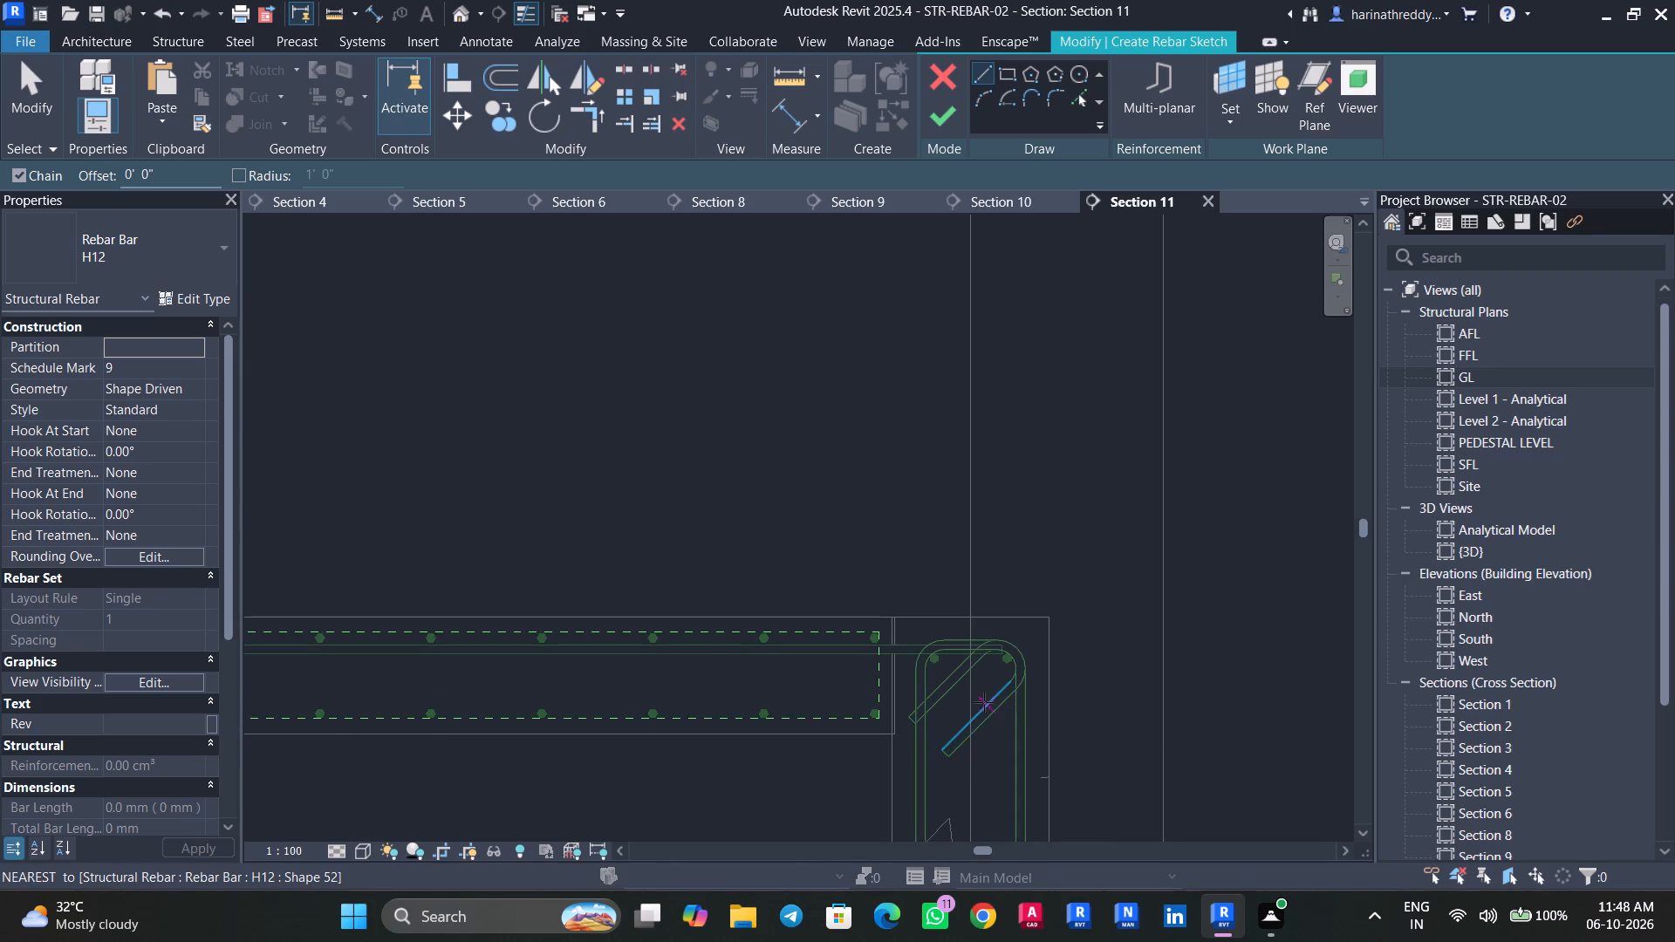
pyautogui.click(982, 701)
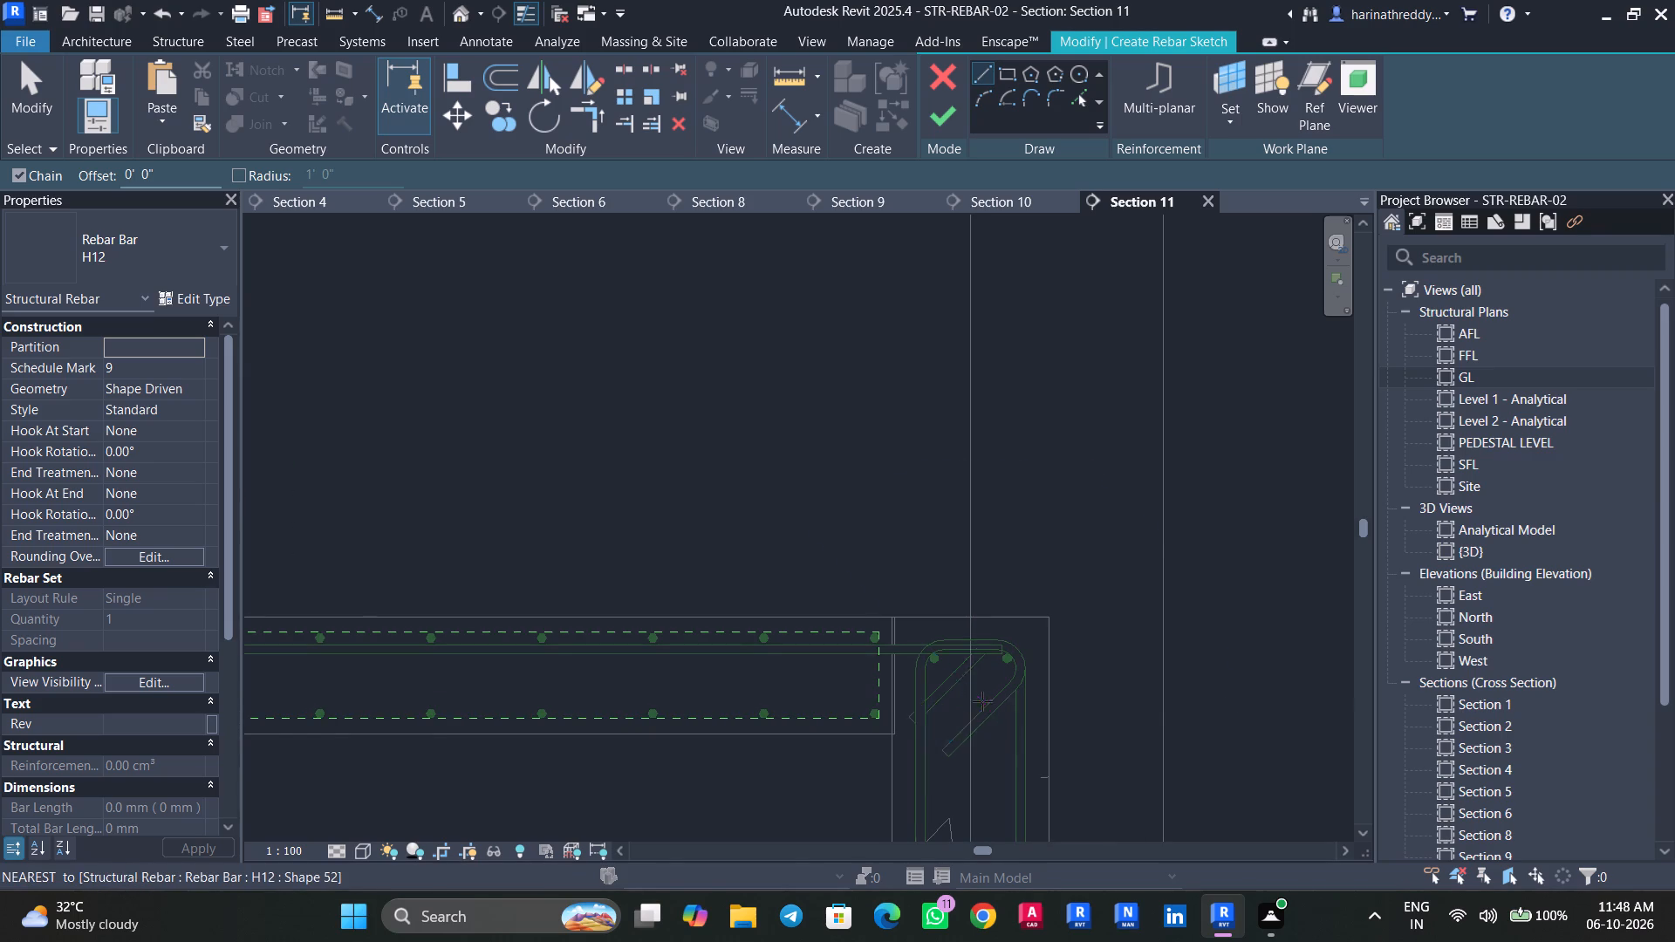
pyautogui.moveTo(602, 713); pyautogui.dragTo(1090, 713, button='middle')
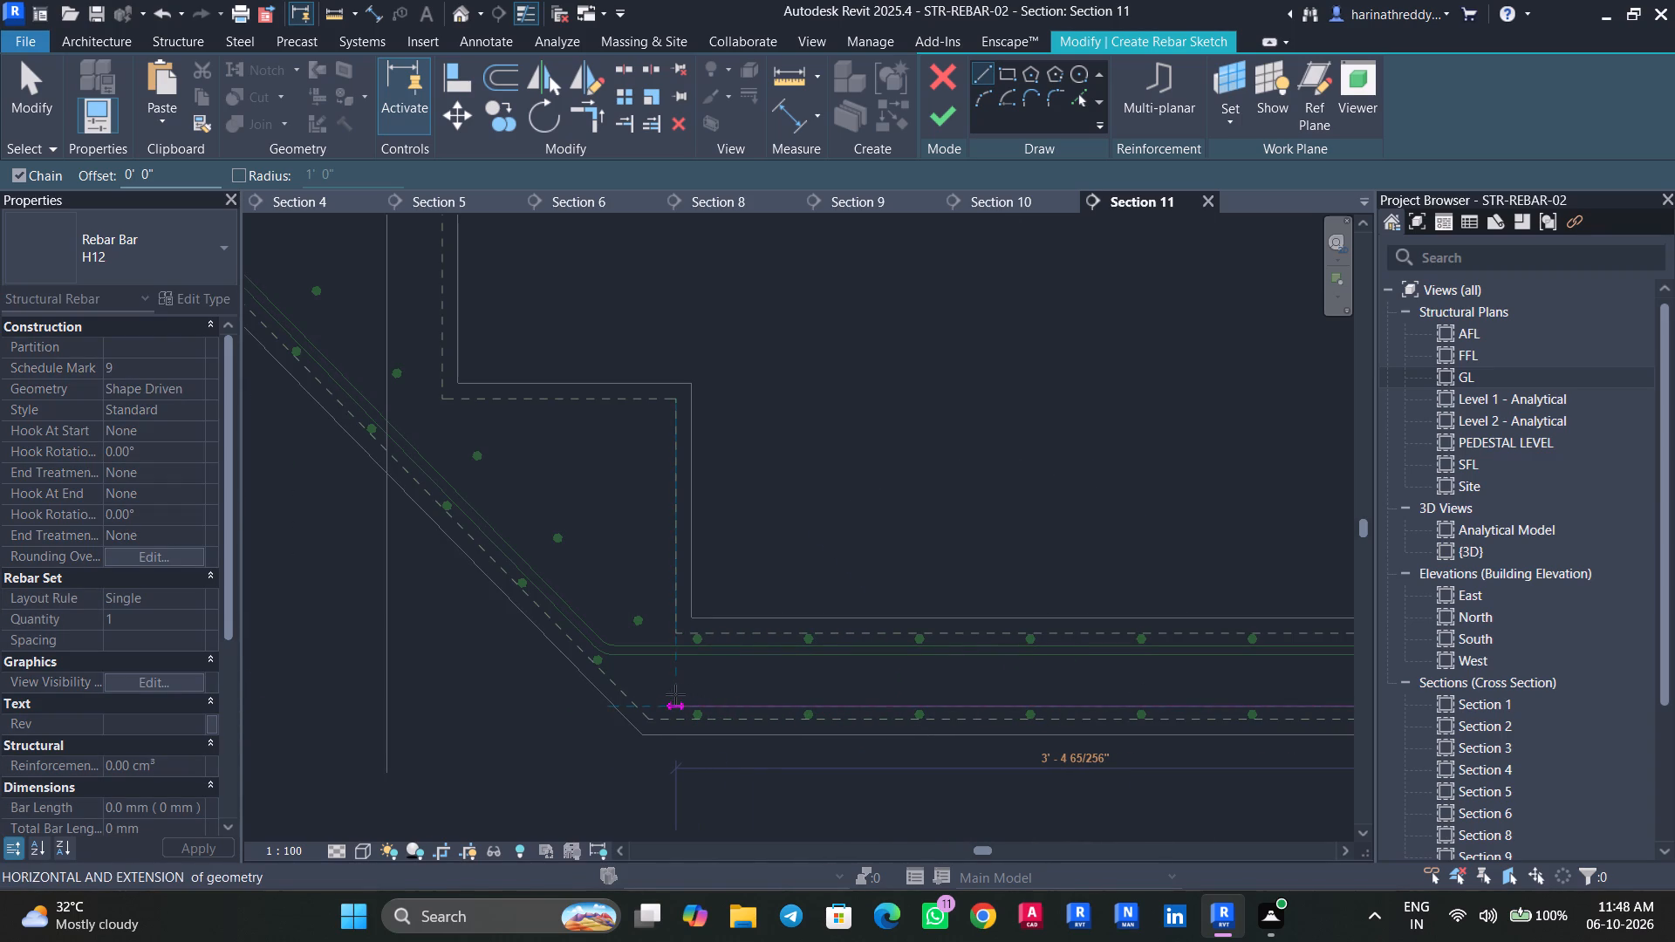
pyautogui.click(679, 693)
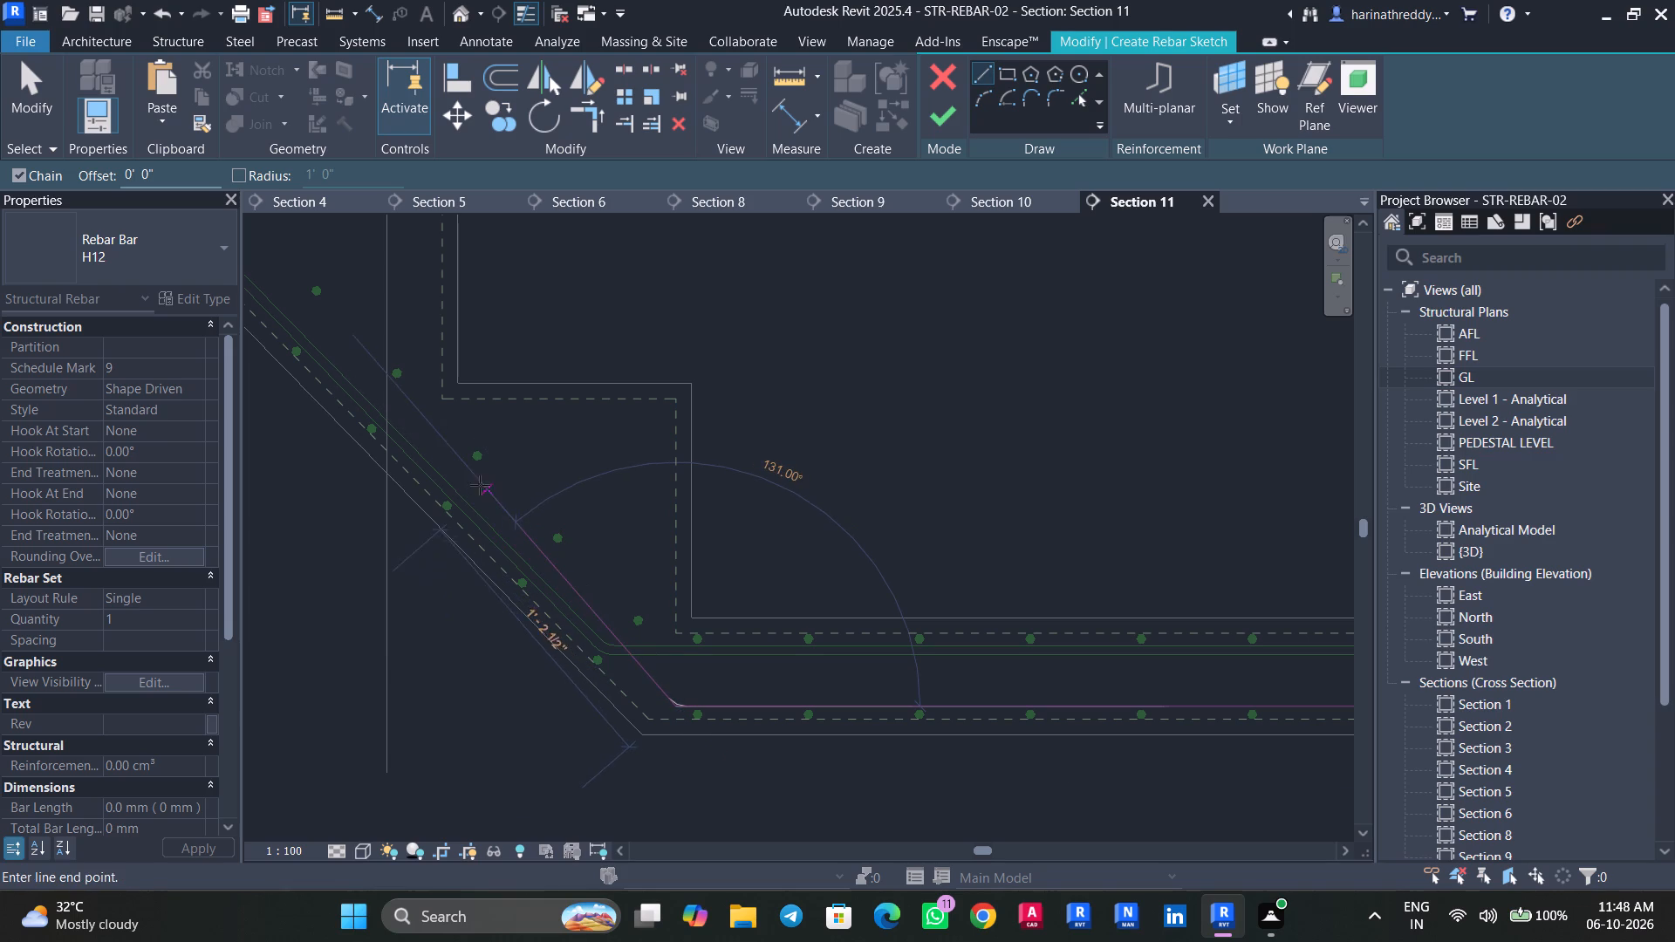
pyautogui.press('Escape')
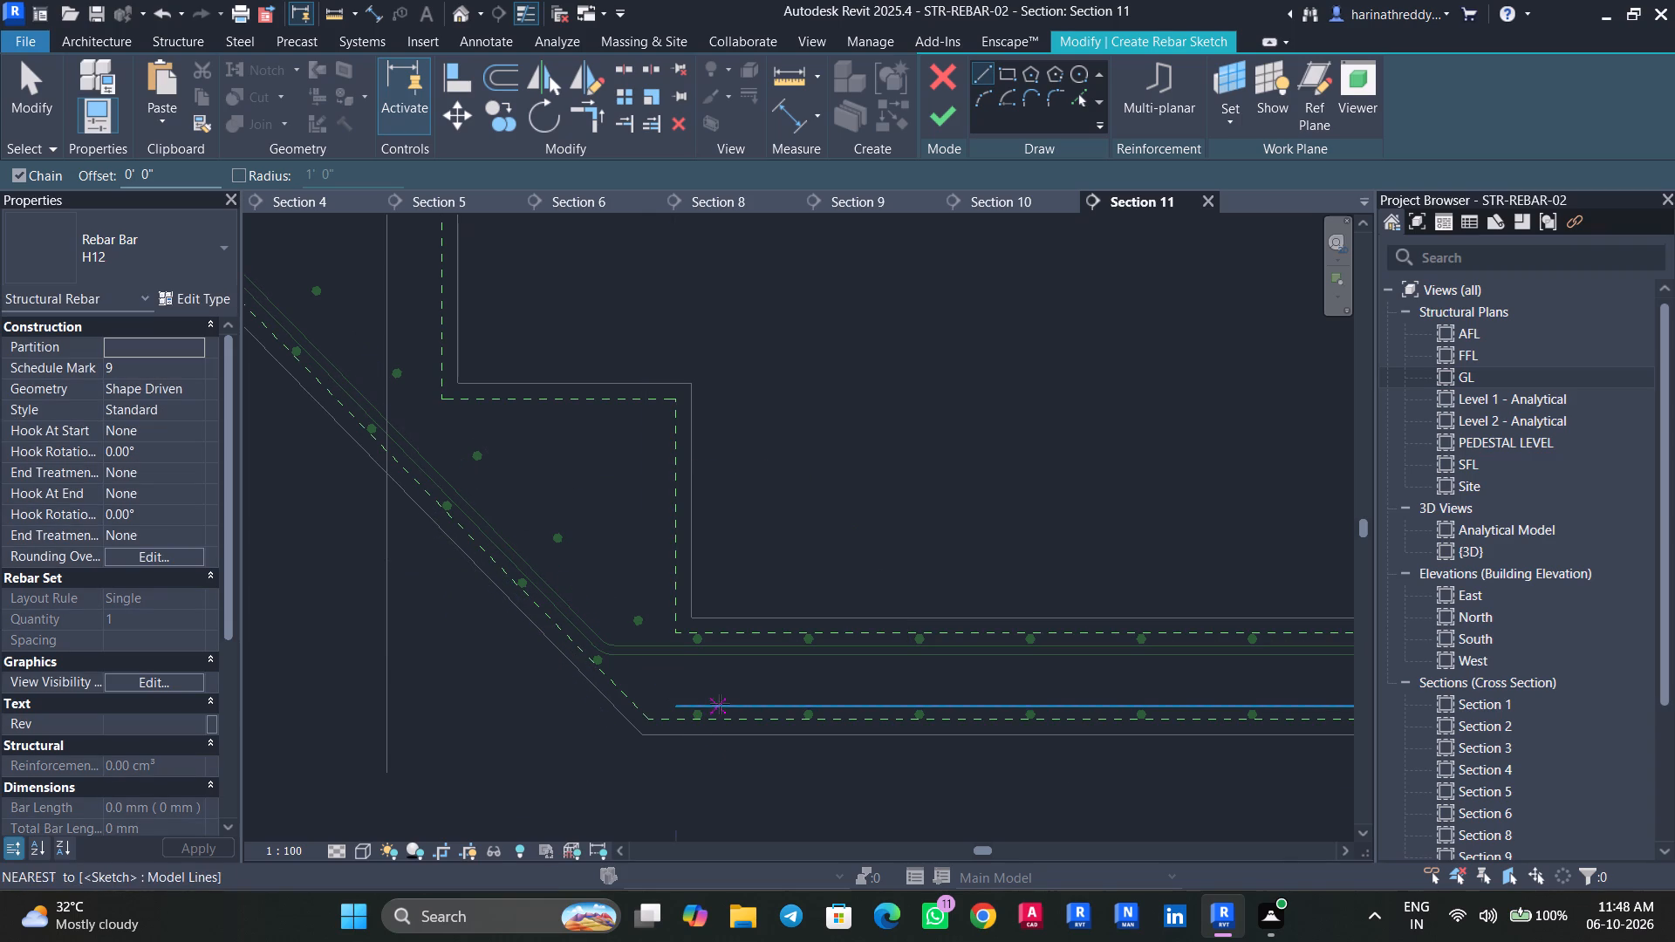
# Sketch the bar's inclined leg up the flight at 135° from the horizontal leg, about 1' 11 1/2" long.
pyautogui.click(721, 704)
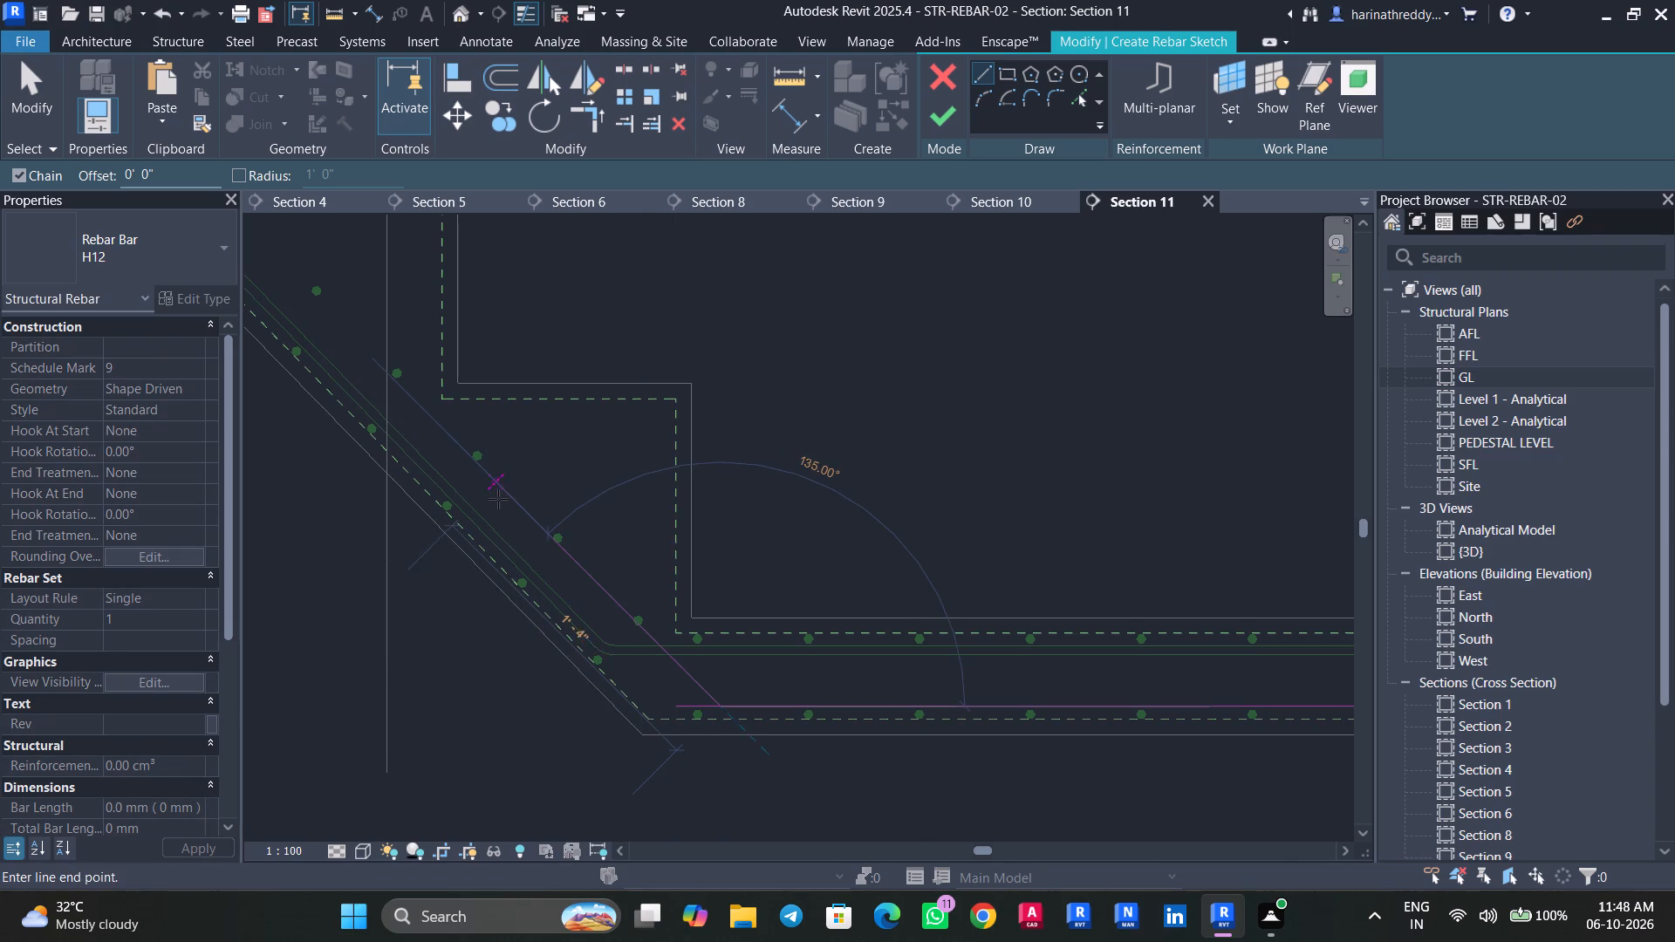
pyautogui.moveTo(407, 402); pyautogui.dragTo(489, 518, button='middle')
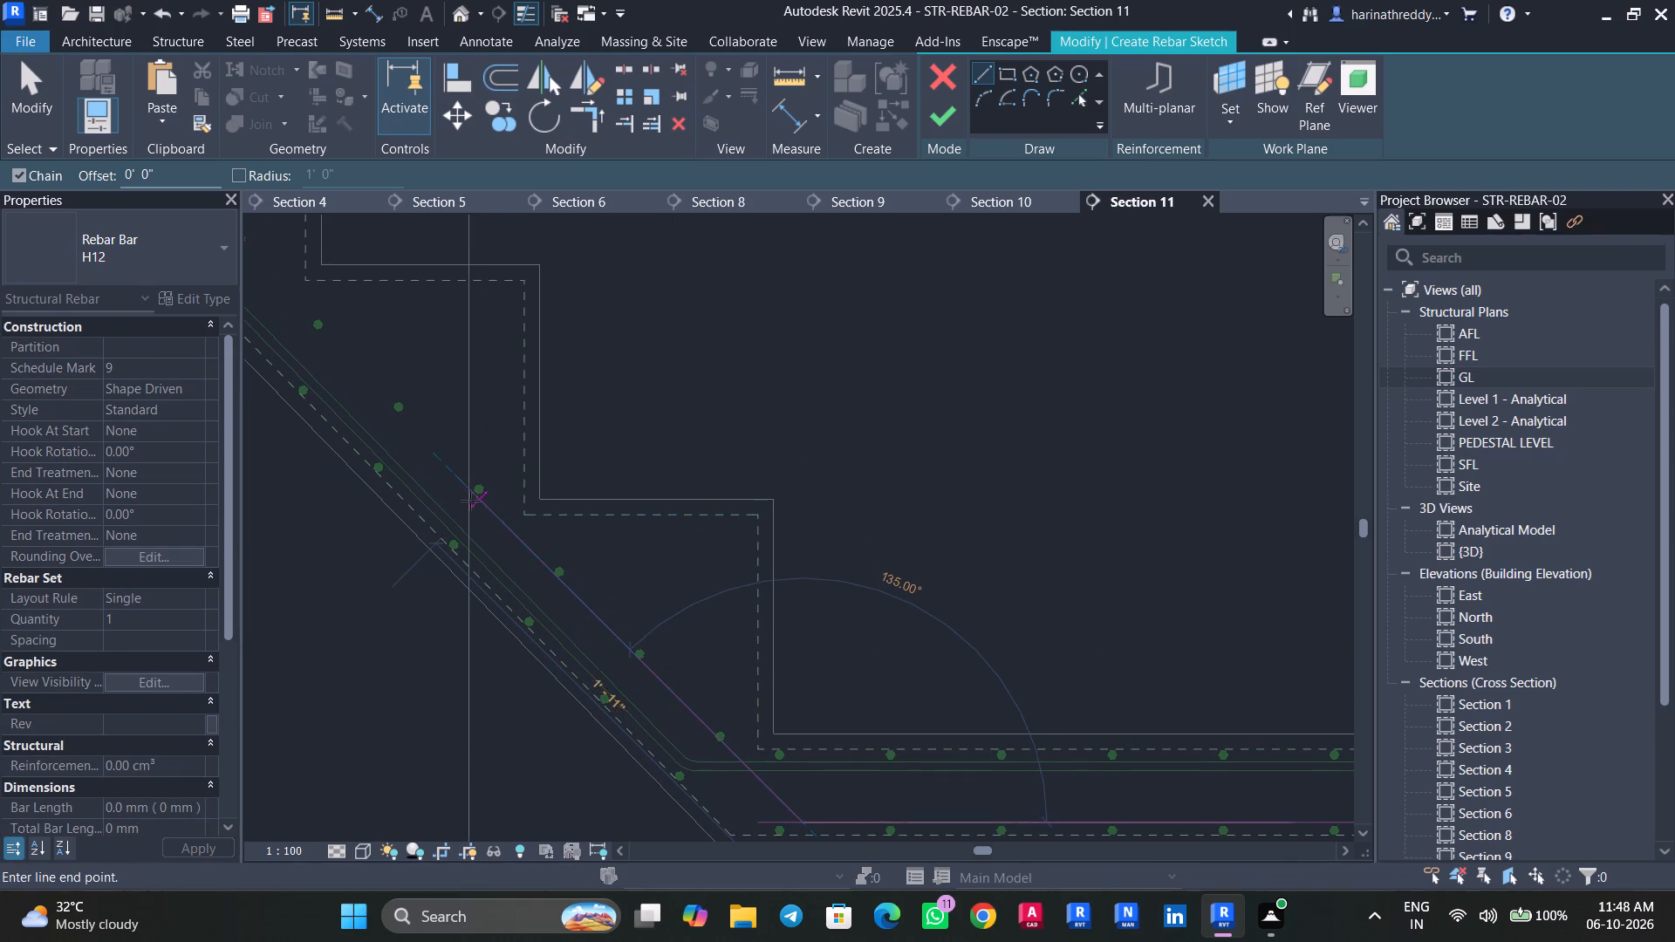
pyautogui.click(468, 496)
pyautogui.press('Escape')
pyautogui.press('Escape')
pyautogui.press('Escape')
# Nudge the sketched inclined leg slightly away from the flight's top distribution bars, toward the soffit.
pyautogui.click(658, 687)
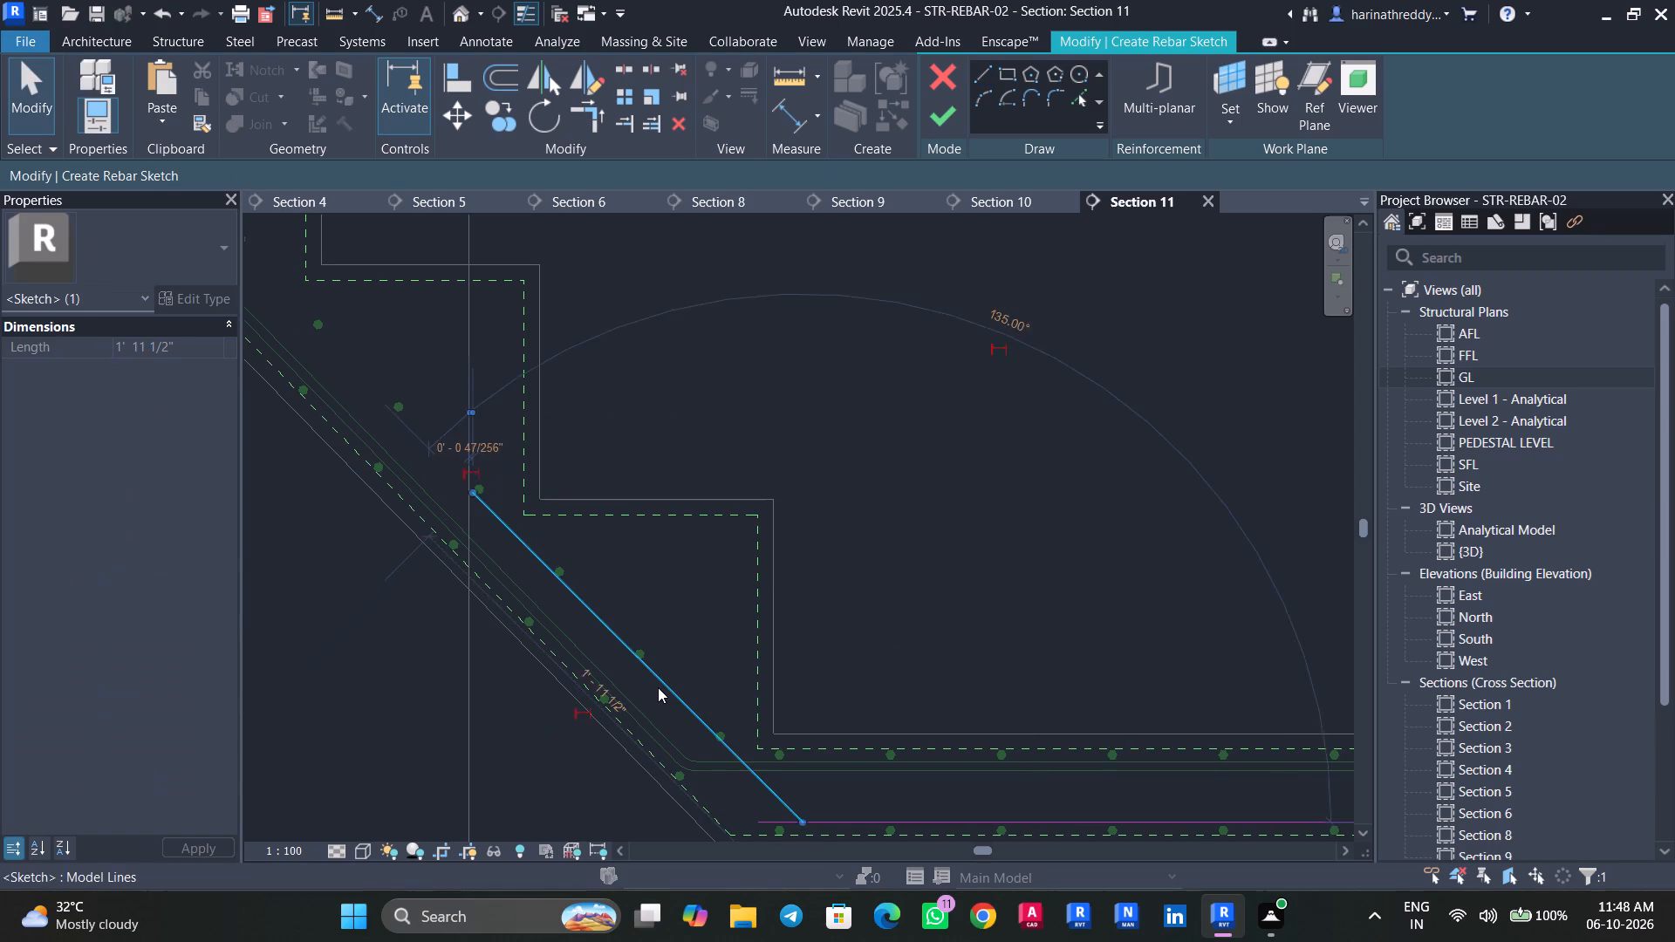
pyautogui.scroll(3, 658, 687)
pyautogui.scroll(-1, 658, 687)
pyautogui.scroll(1, 658, 687)
pyautogui.press('Left')
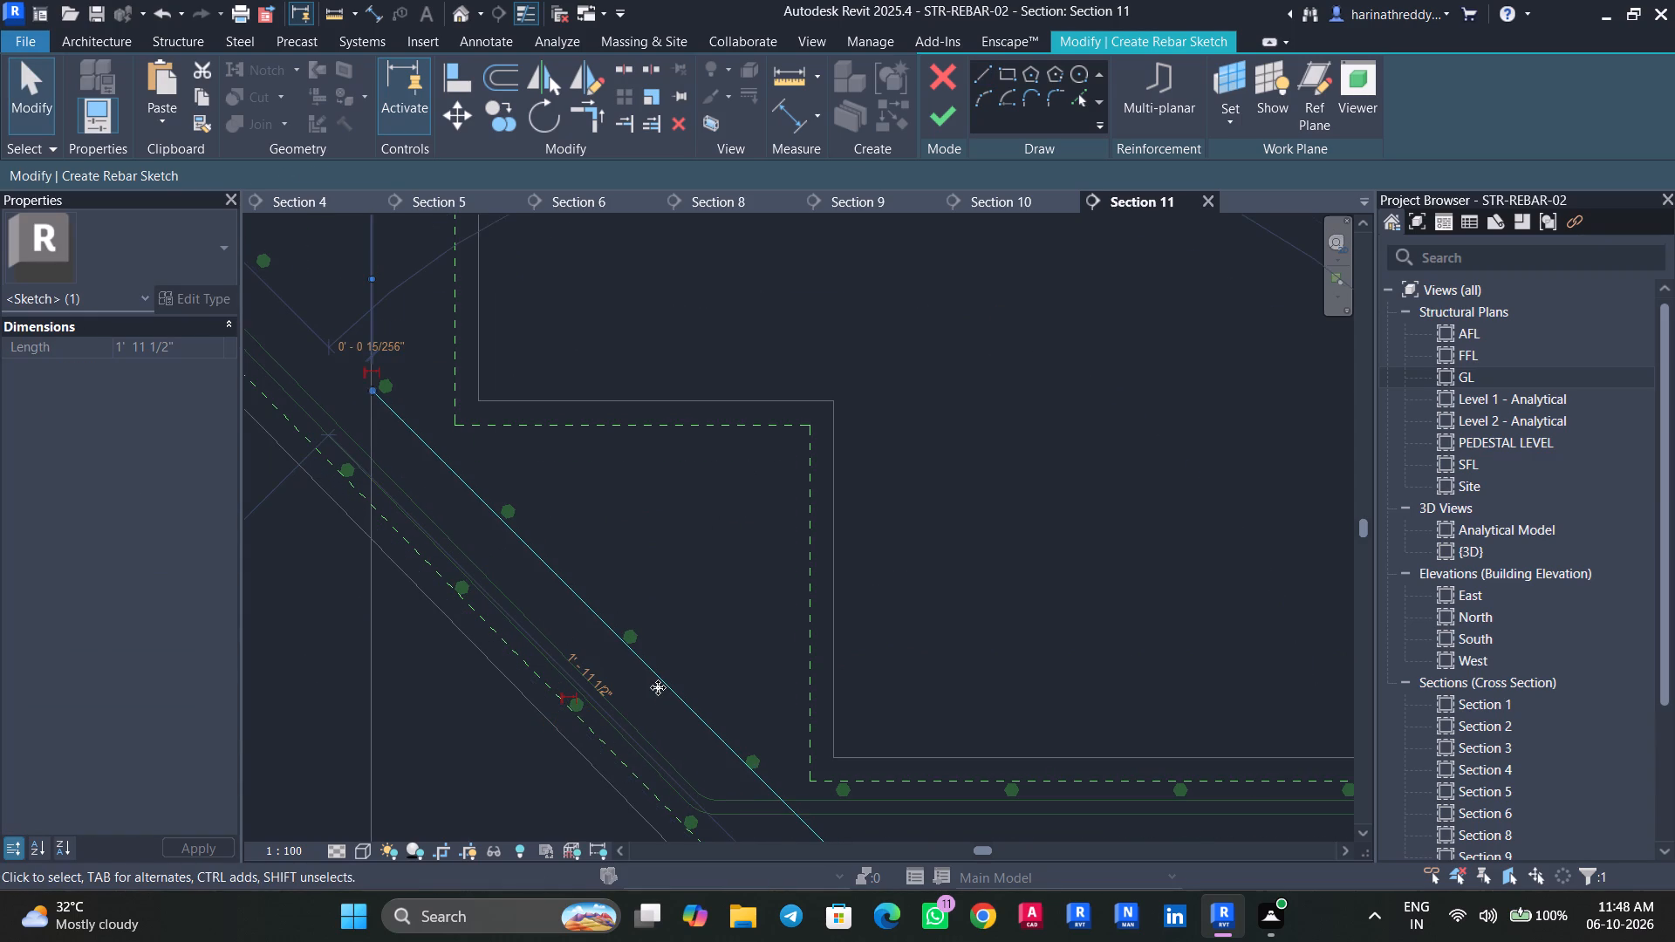
pyautogui.press('Left')
pyautogui.press('Escape')
pyautogui.press('Escape')
# Trim the horizontal and inclined sketch lines to a single corner and finish the sketch as a shape 15 bar.
pyautogui.moveTo(687, 665); pyautogui.dragTo(727, 386, button='middle')
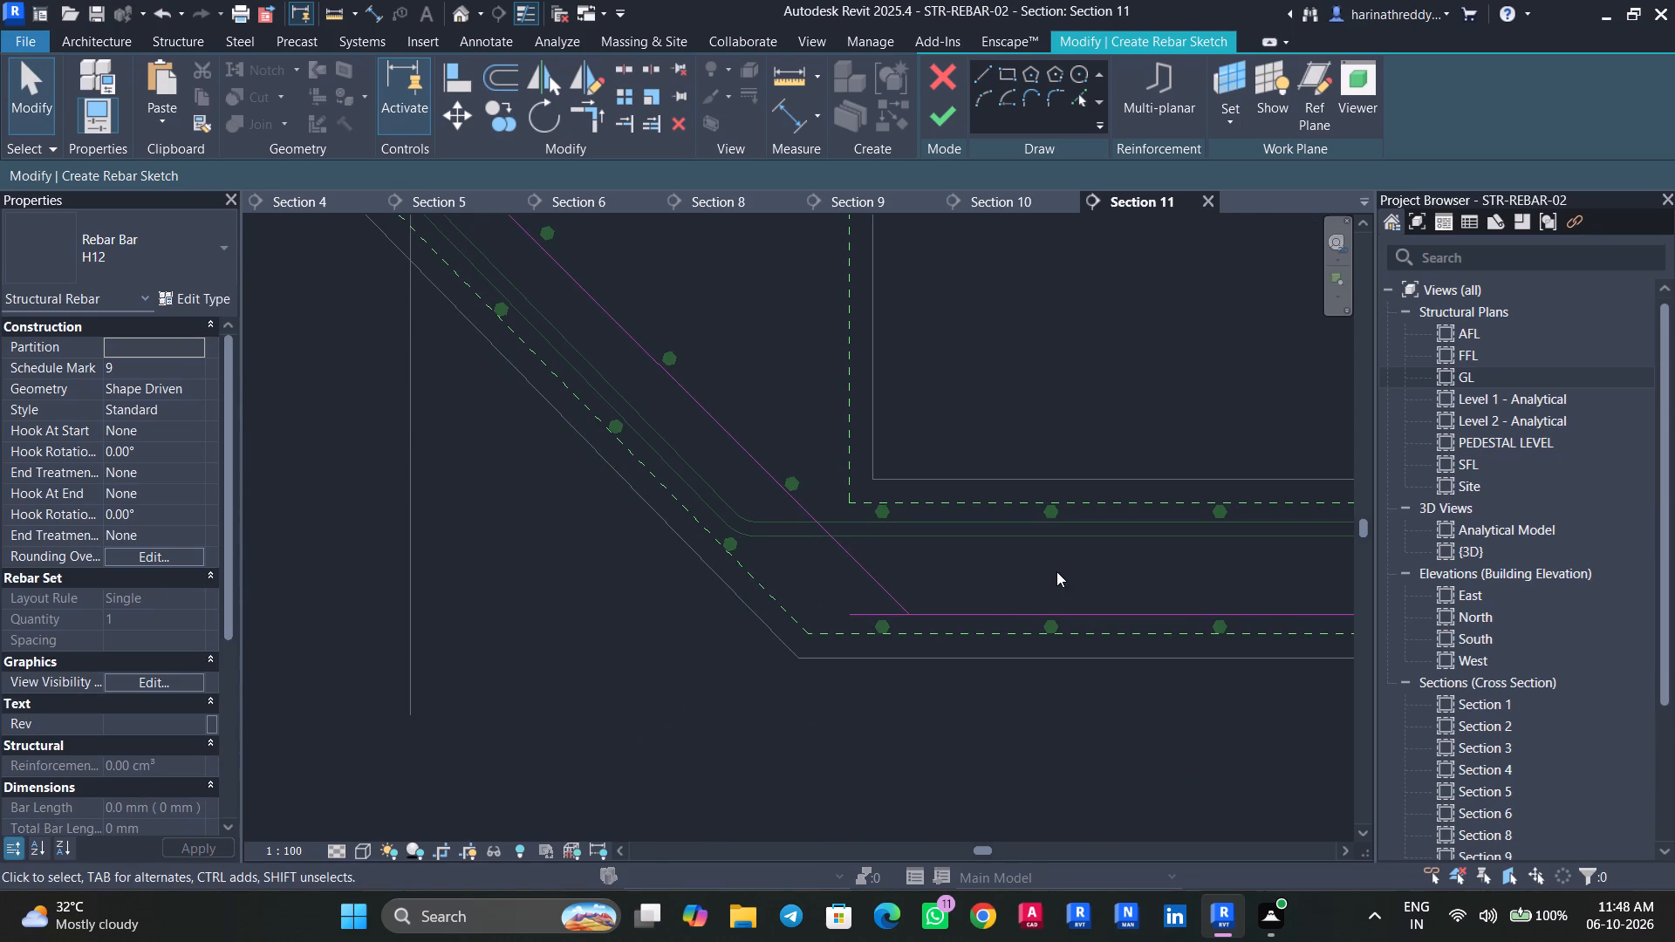
pyautogui.press('t')
pyautogui.press('r')
pyautogui.click(1017, 623)
pyautogui.click(884, 584)
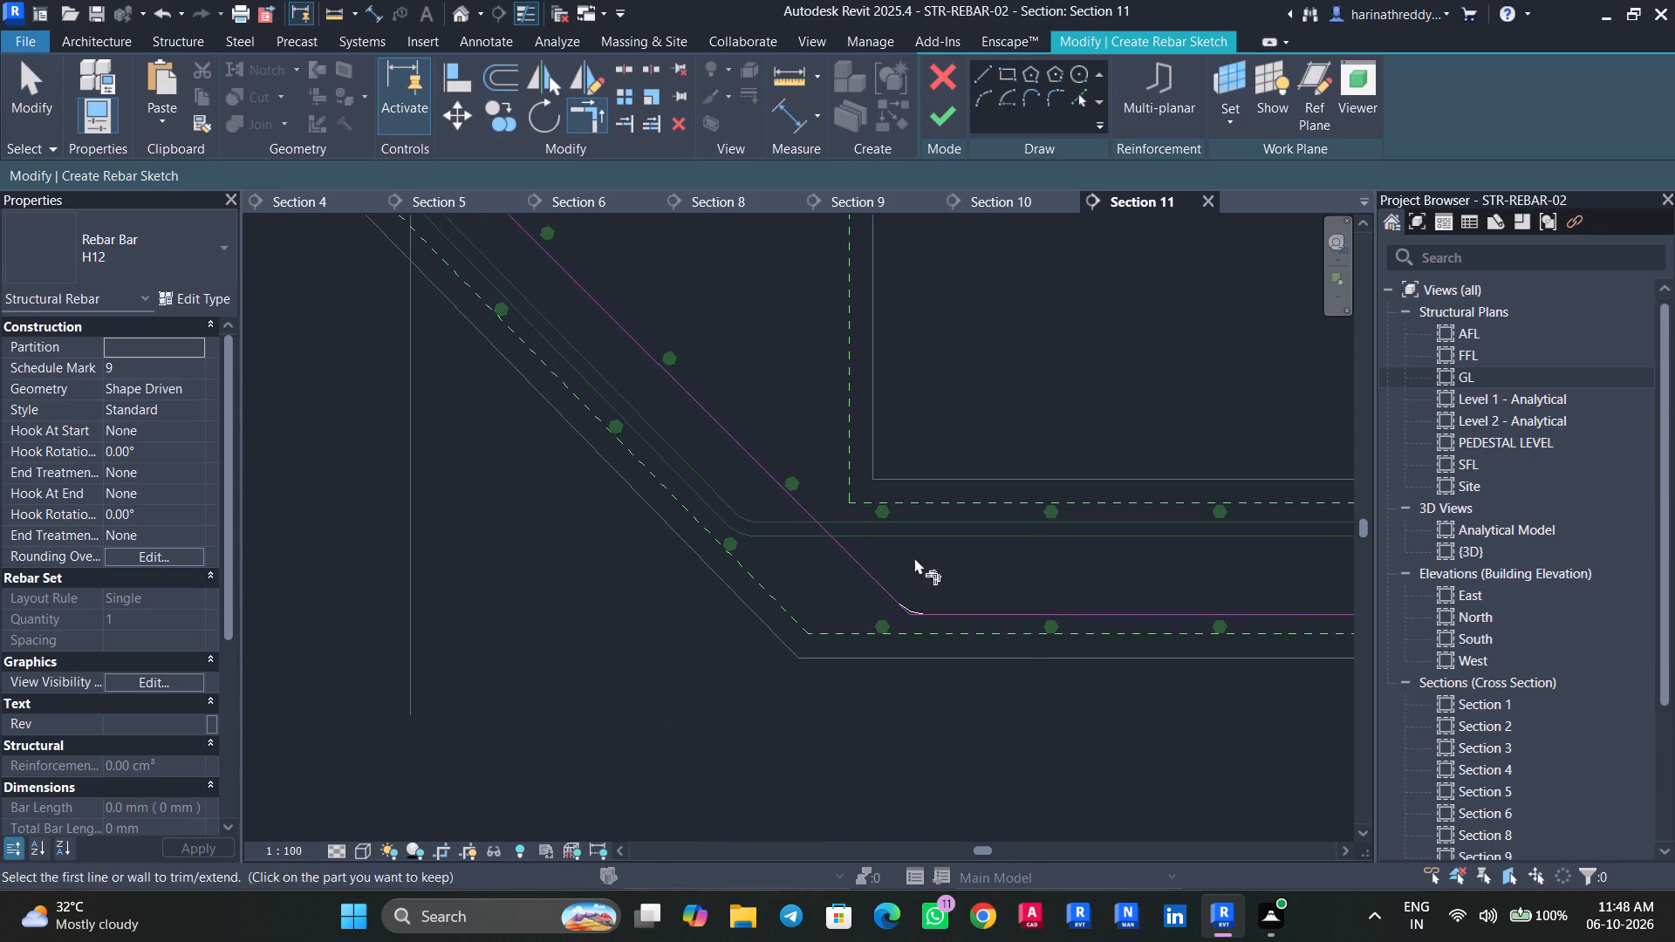
pyautogui.press('Escape')
pyautogui.press('Escape')
pyautogui.click(951, 137)
pyautogui.click(946, 127)
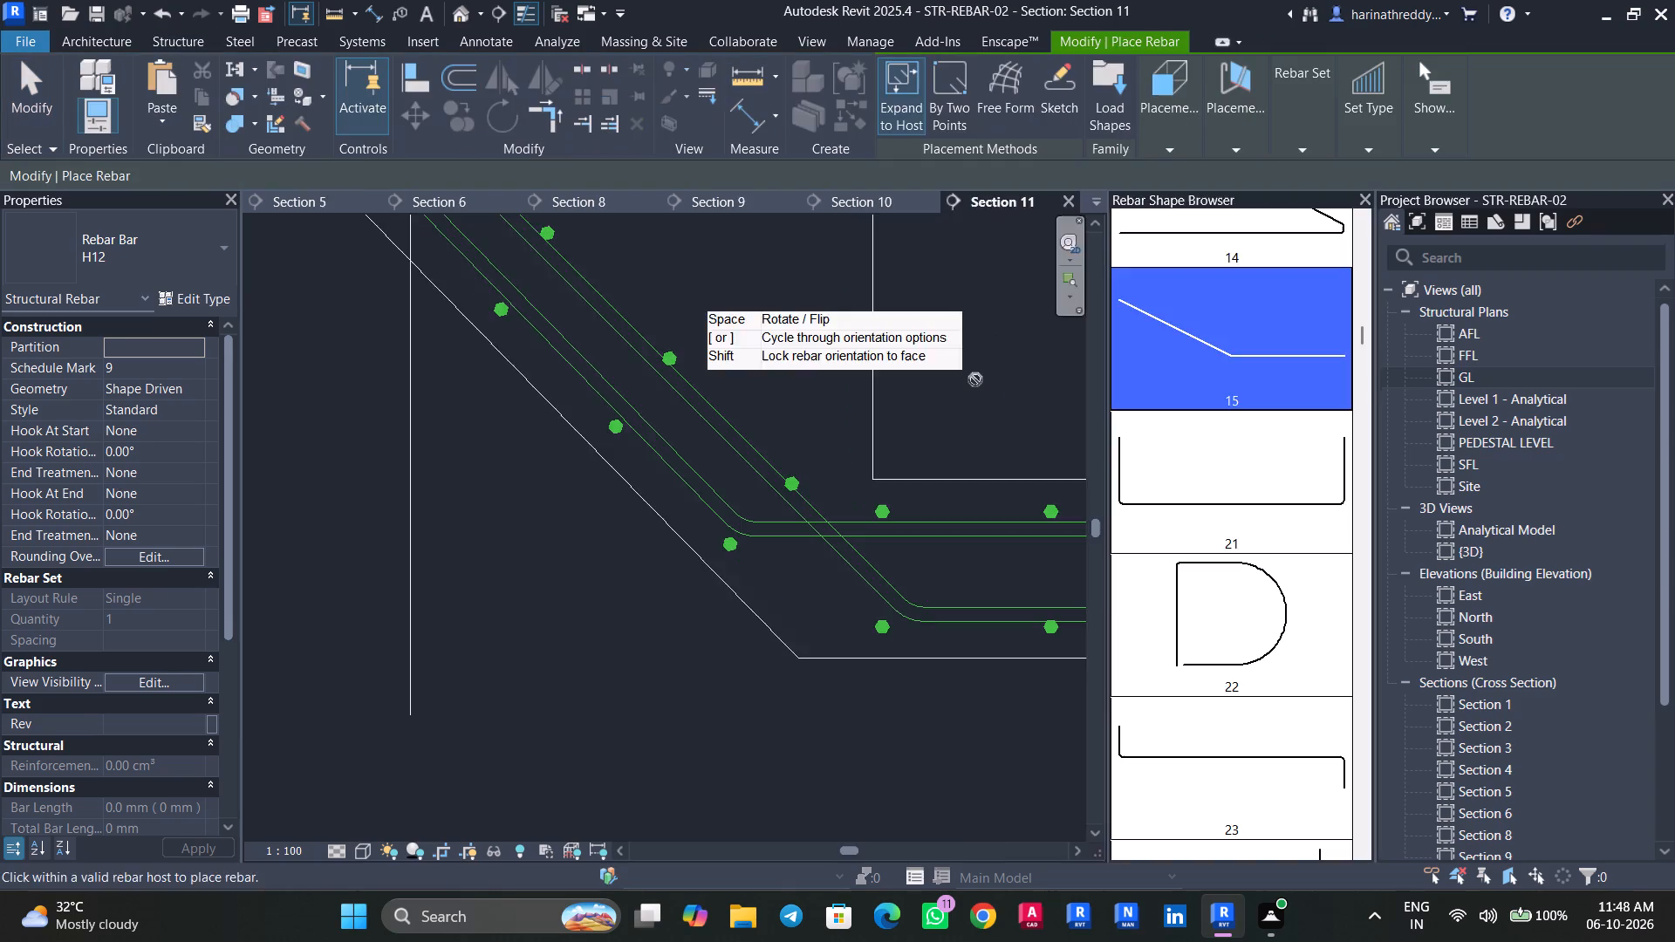
pyautogui.press('Escape')
pyautogui.press('Escape')
# Nudge the new shape 15 bar slightly toward the flight's top distribution bars.
pyautogui.click(735, 435)
pyautogui.moveTo(701, 425); pyautogui.dragTo(810, 603, button='middle')
pyautogui.scroll(4, 725, 509)
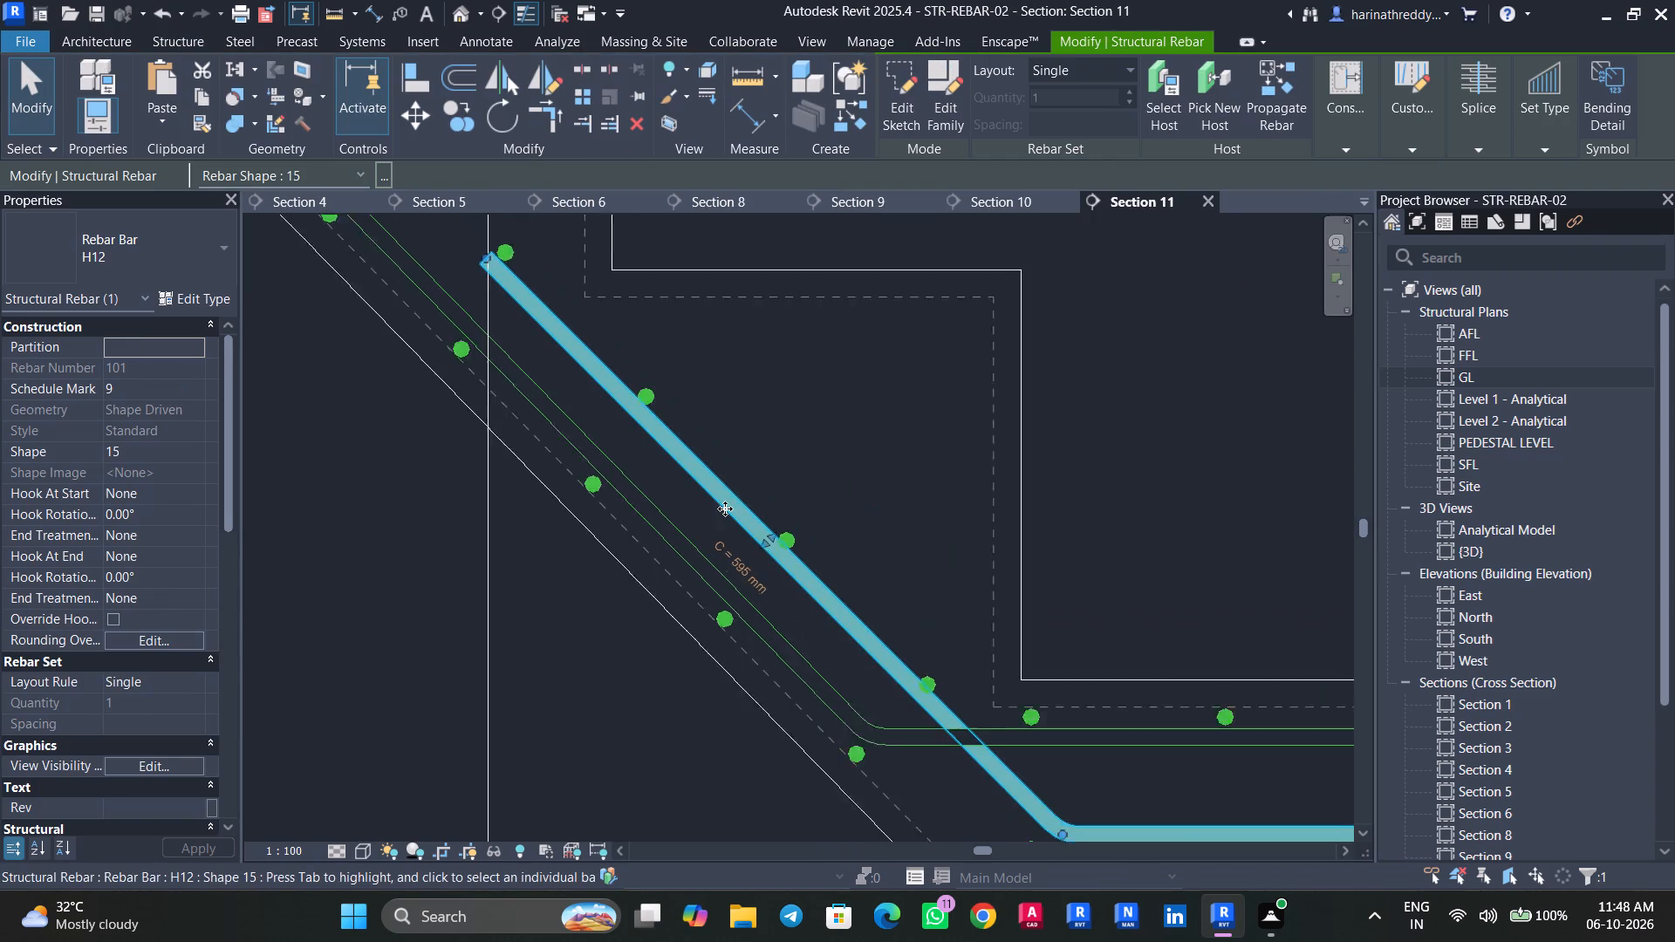
pyautogui.scroll(2, 725, 509)
pyautogui.click(803, 573)
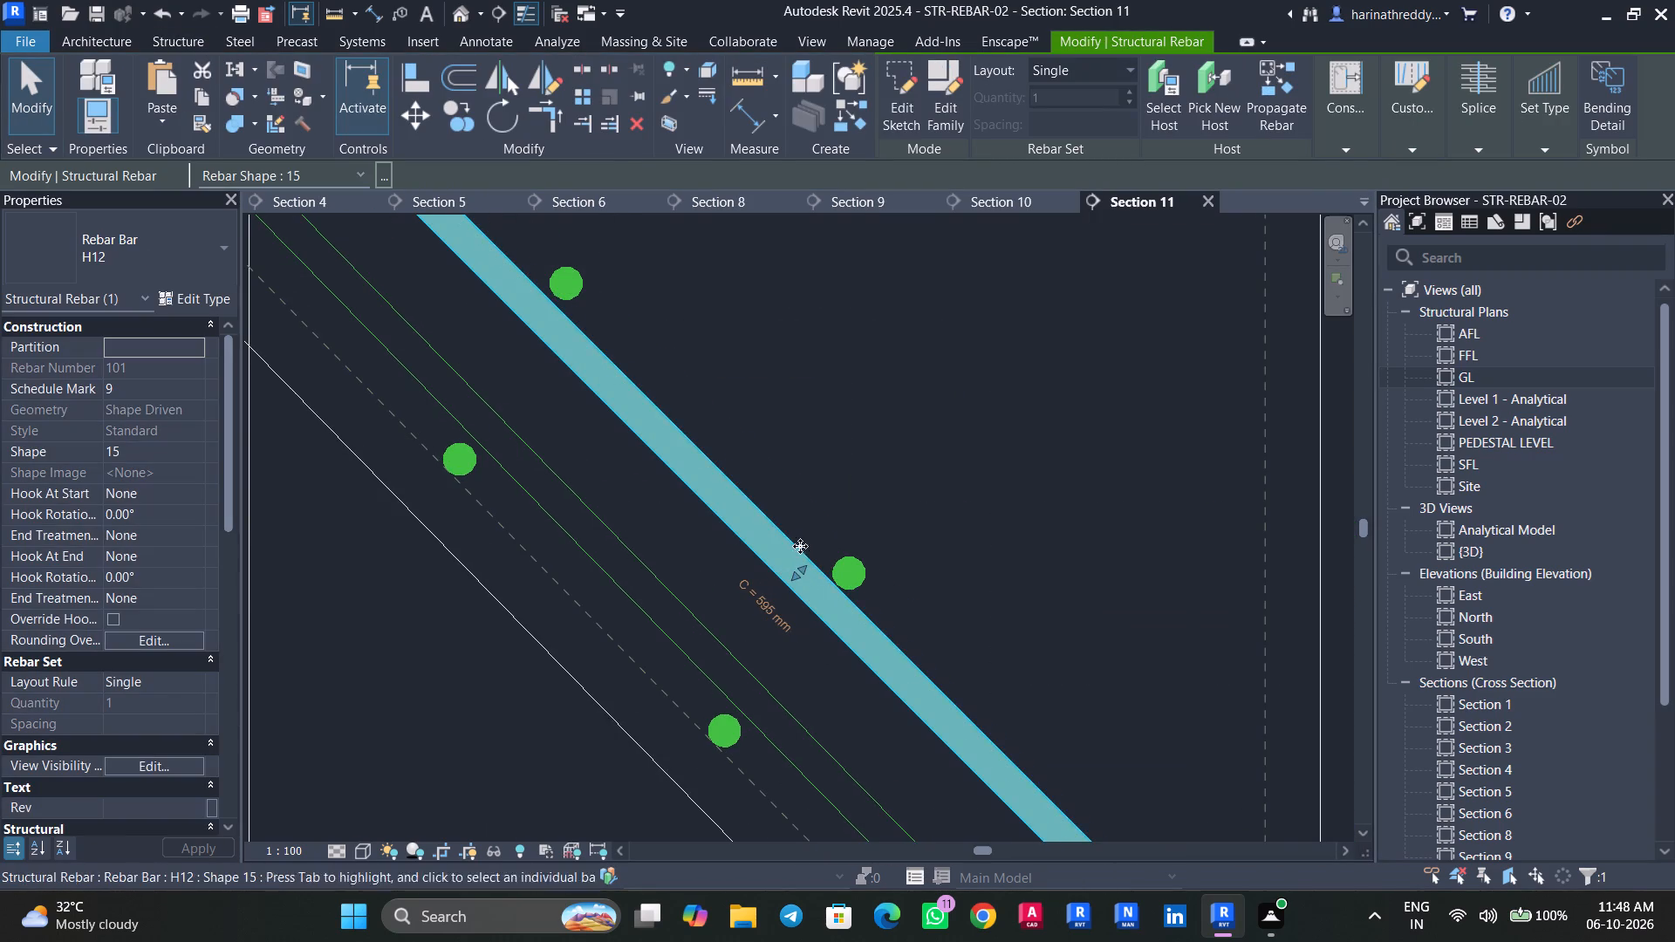
pyautogui.moveTo(807, 518); pyautogui.dragTo(842, 584, button='middle')
pyautogui.press('Right')
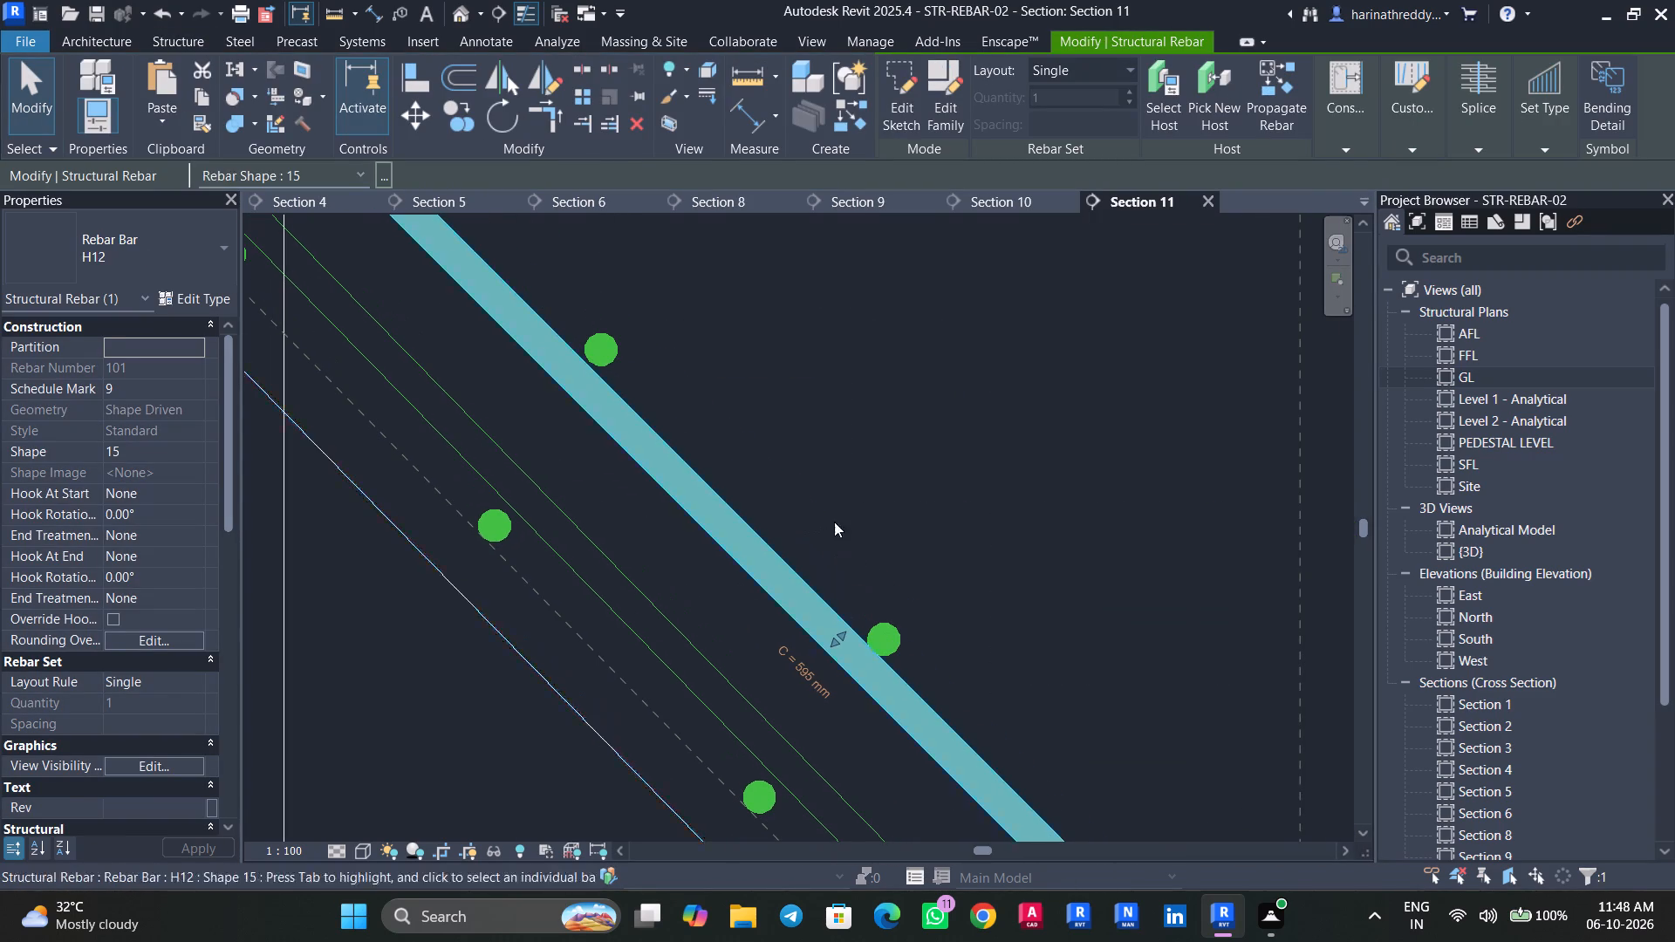
pyautogui.press('Escape')
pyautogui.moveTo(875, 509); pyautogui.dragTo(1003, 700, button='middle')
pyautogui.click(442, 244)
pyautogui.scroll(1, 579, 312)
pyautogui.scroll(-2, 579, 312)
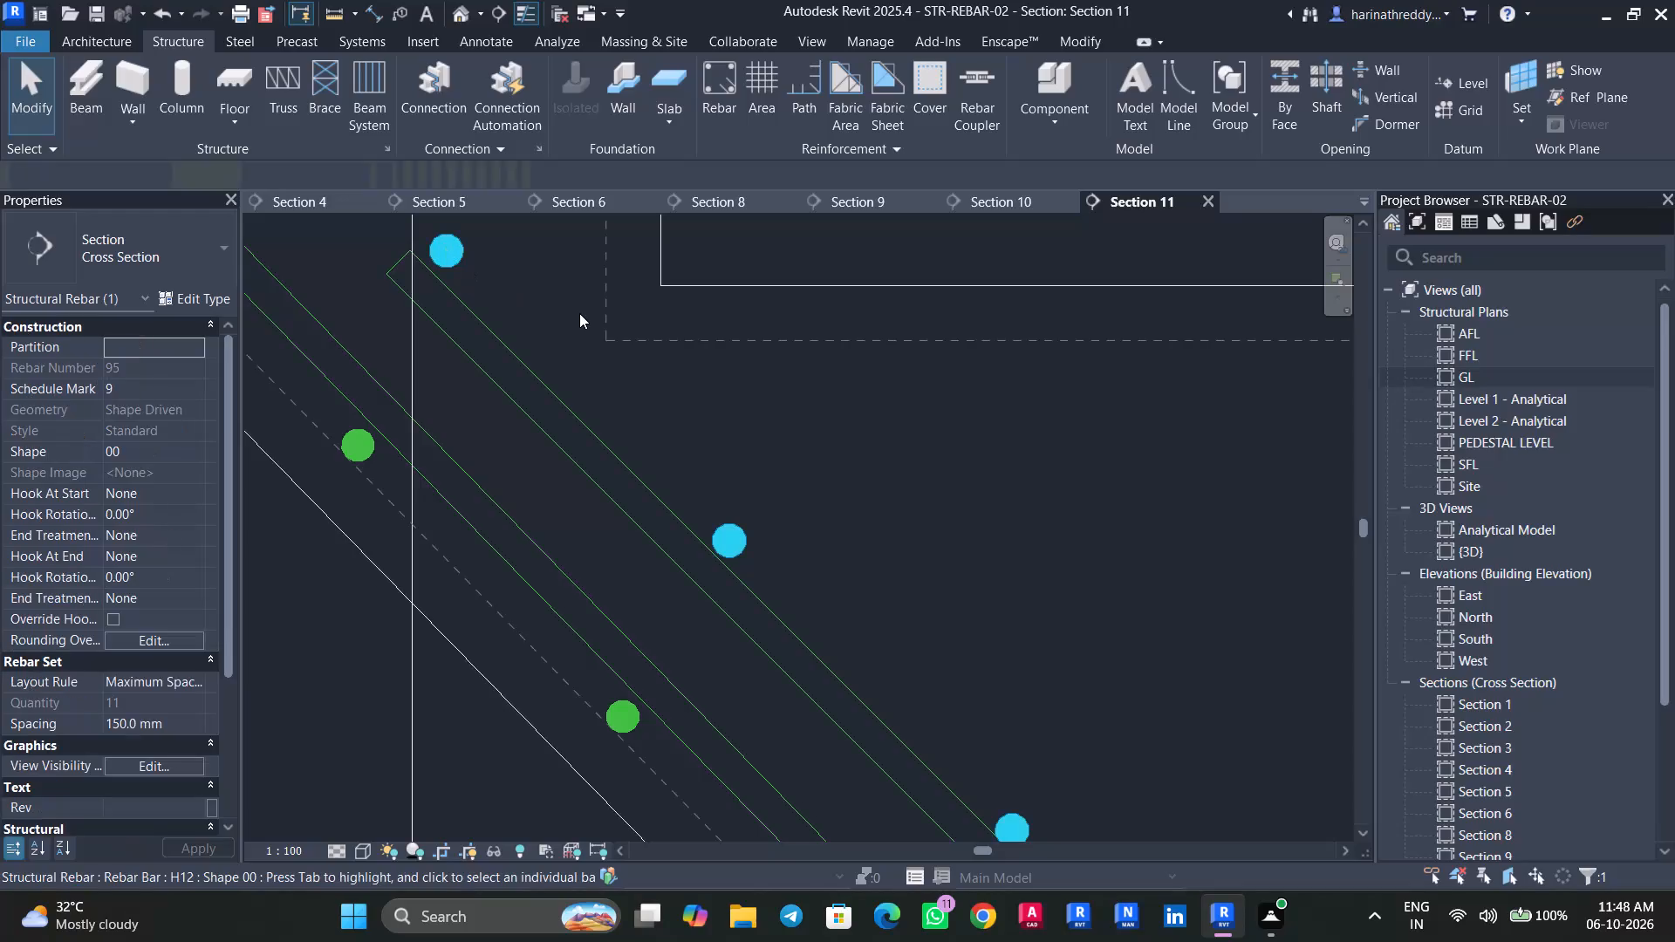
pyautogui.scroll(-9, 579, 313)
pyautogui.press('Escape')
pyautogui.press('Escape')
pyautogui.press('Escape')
# Set the new shape 15 bar at the flight's lower bend to a Maximum Spacing layout at 150 mm.
pyautogui.scroll(-2, 934, 634)
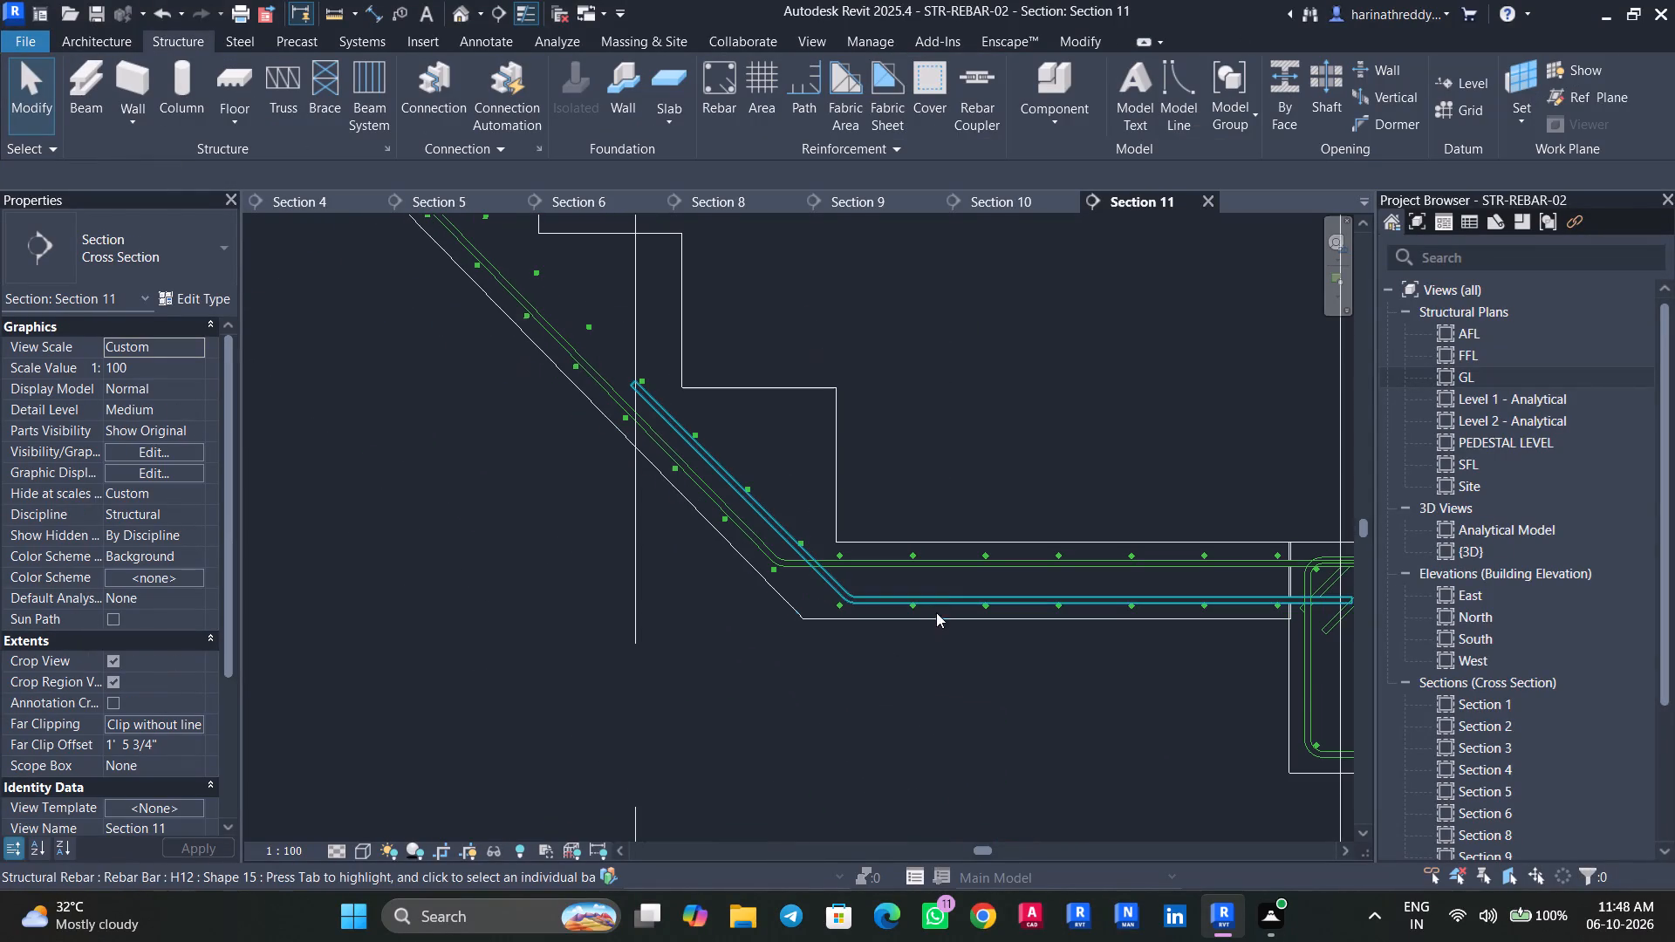
pyautogui.click(948, 604)
pyautogui.click(200, 684)
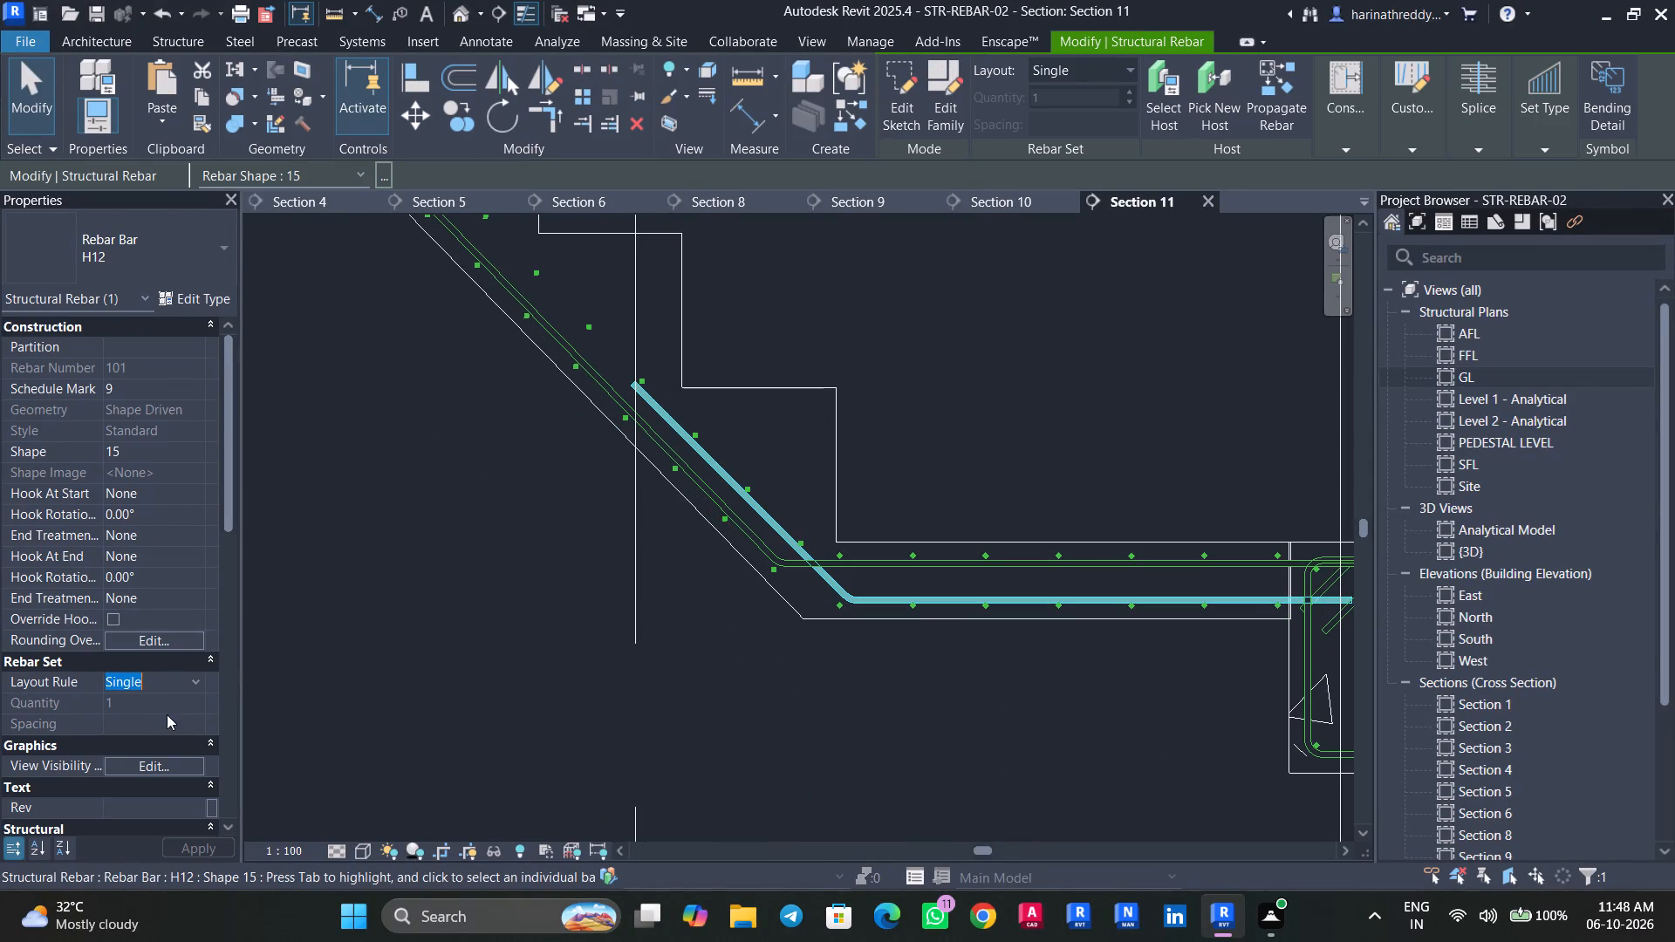
pyautogui.click(164, 716)
pyautogui.click(192, 684)
pyautogui.click(160, 739)
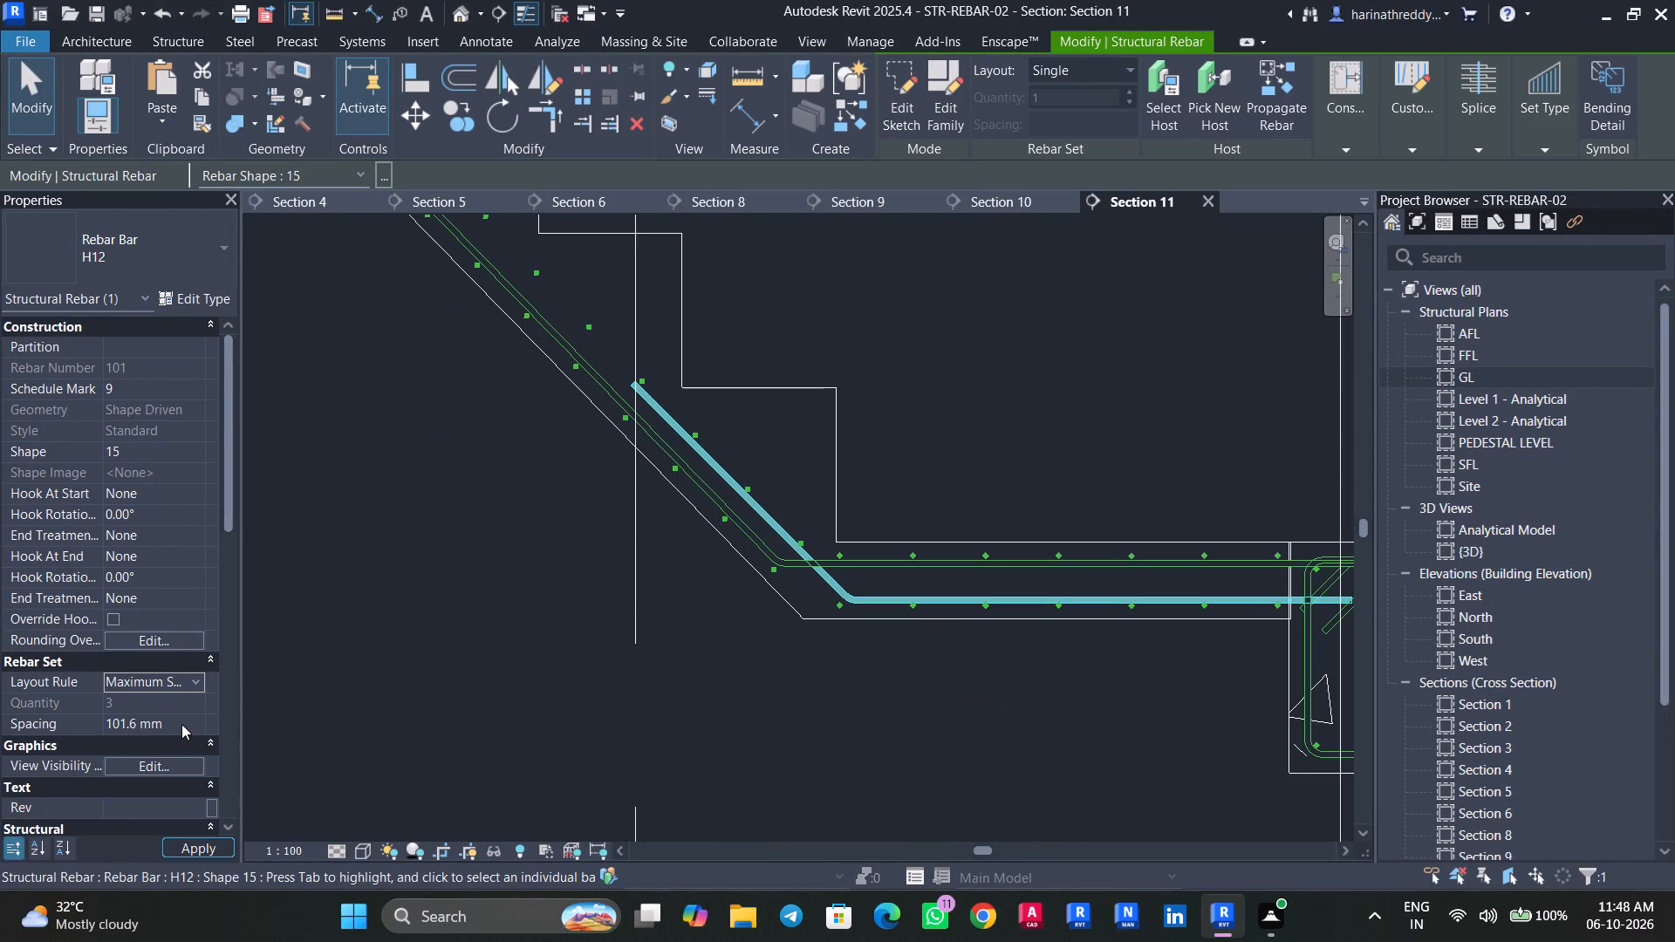
pyautogui.click(181, 724)
pyautogui.write('150')
pyautogui.press('Return')
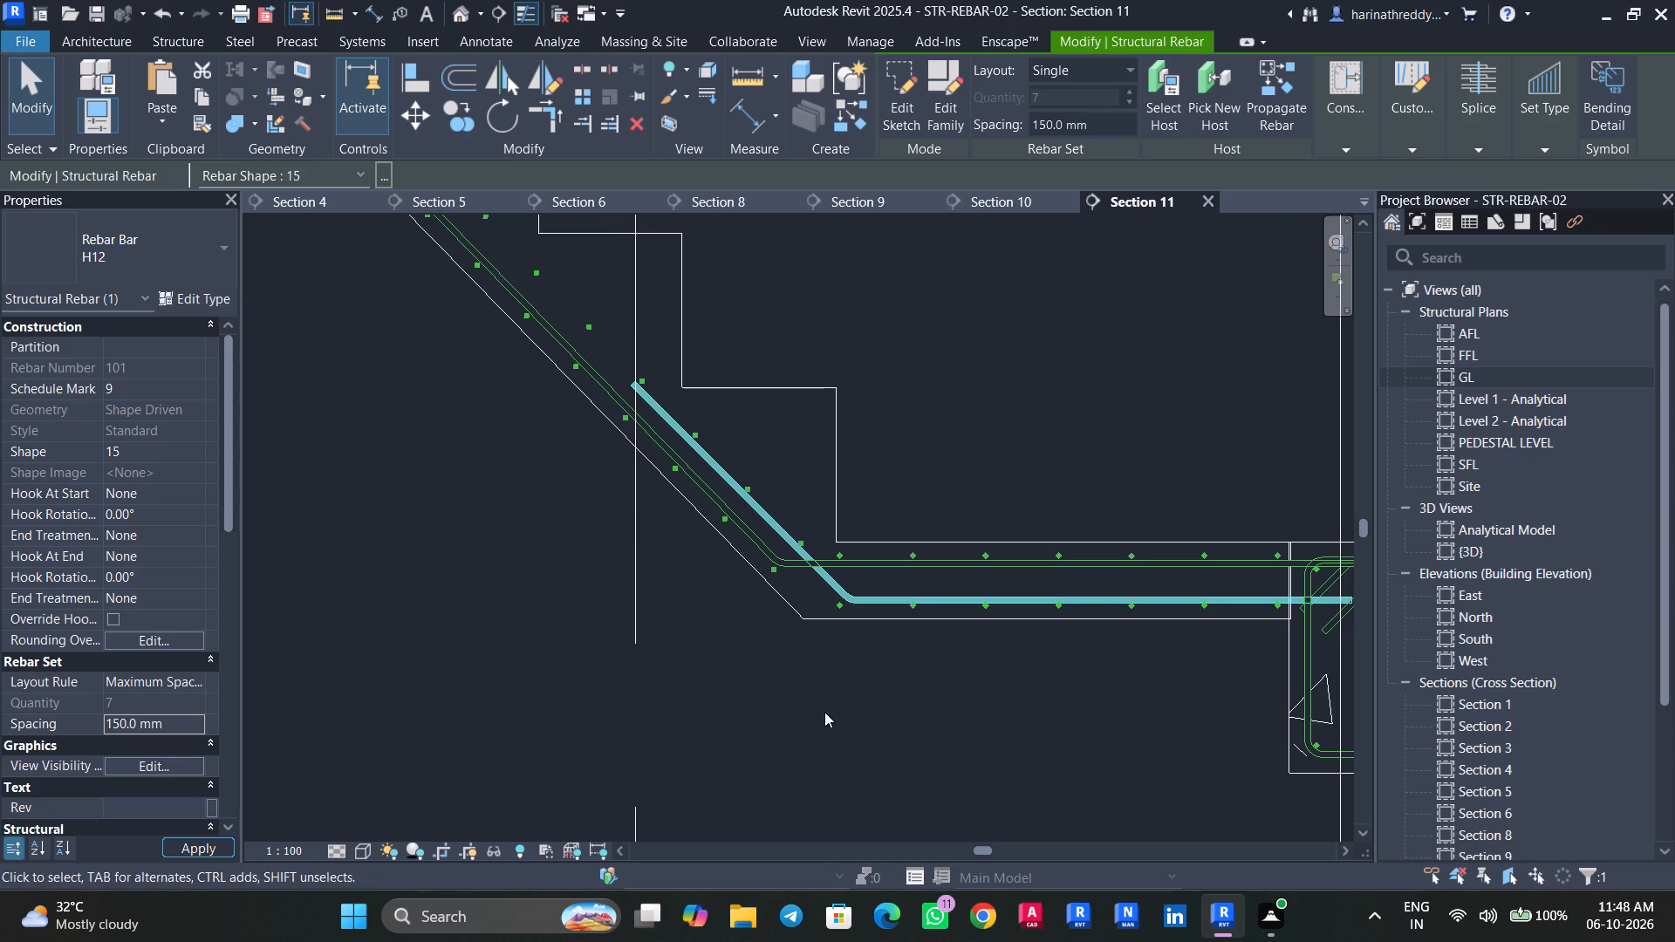
pyautogui.press('Escape')
pyautogui.press('Escape')
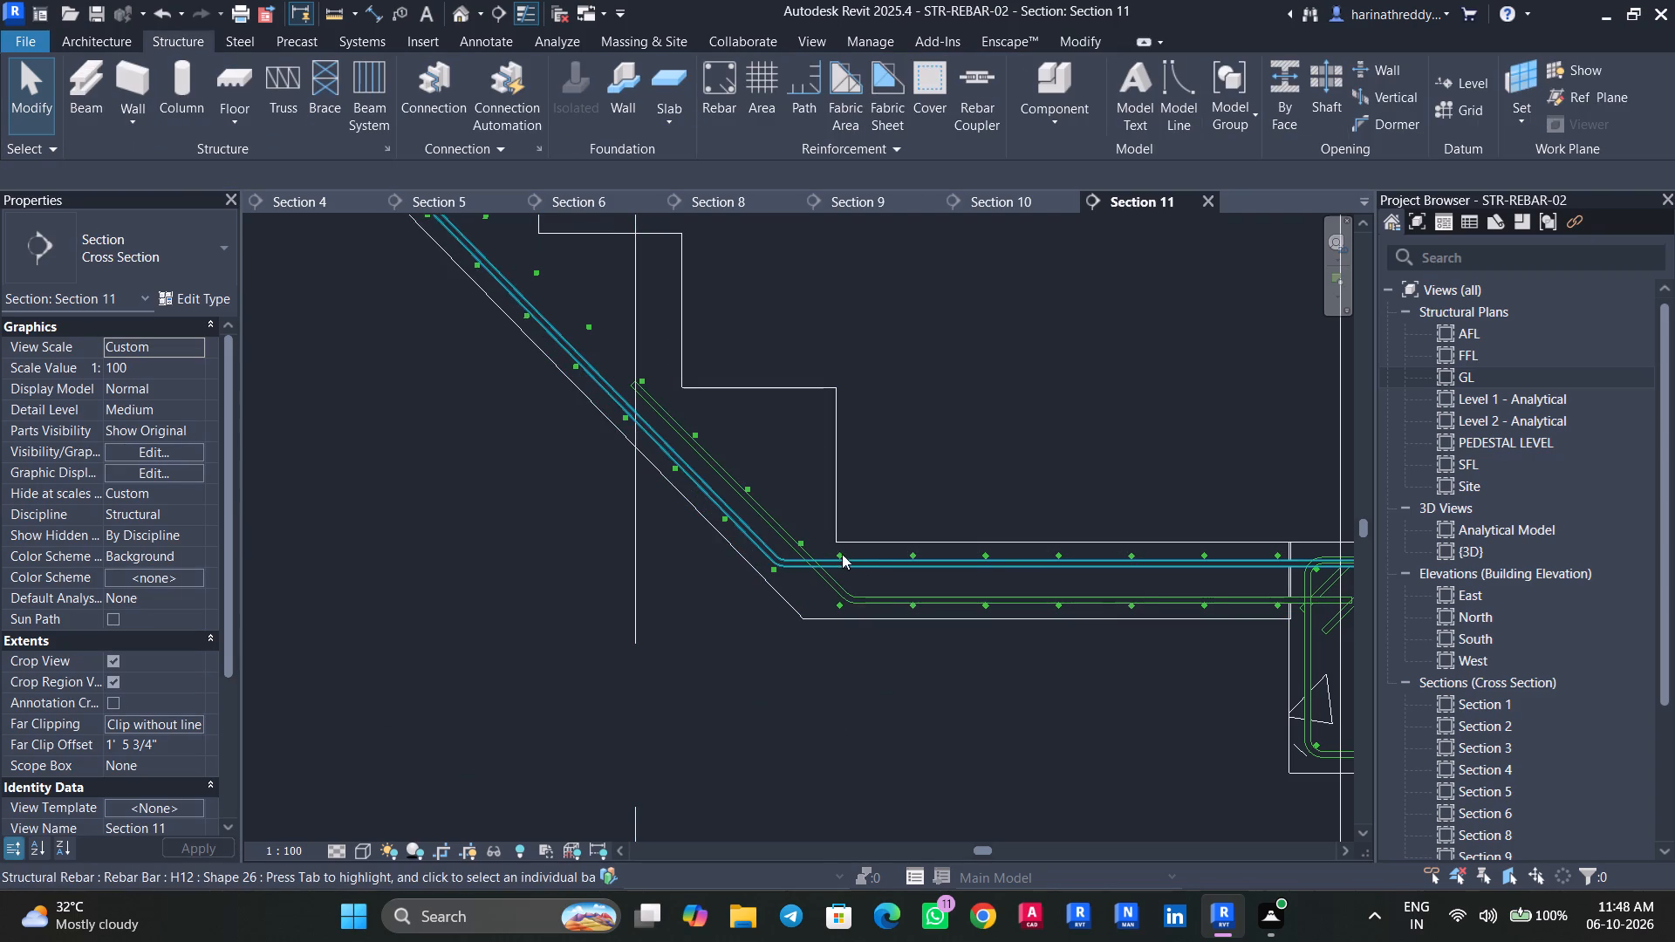
# Examine the layout and spacing of the landing's top and bottom distribution bars and the shape 26 main bars.
pyautogui.scroll(2, 846, 550)
pyautogui.scroll(-1, 849, 550)
pyautogui.scroll(5, 851, 550)
pyautogui.click(835, 557)
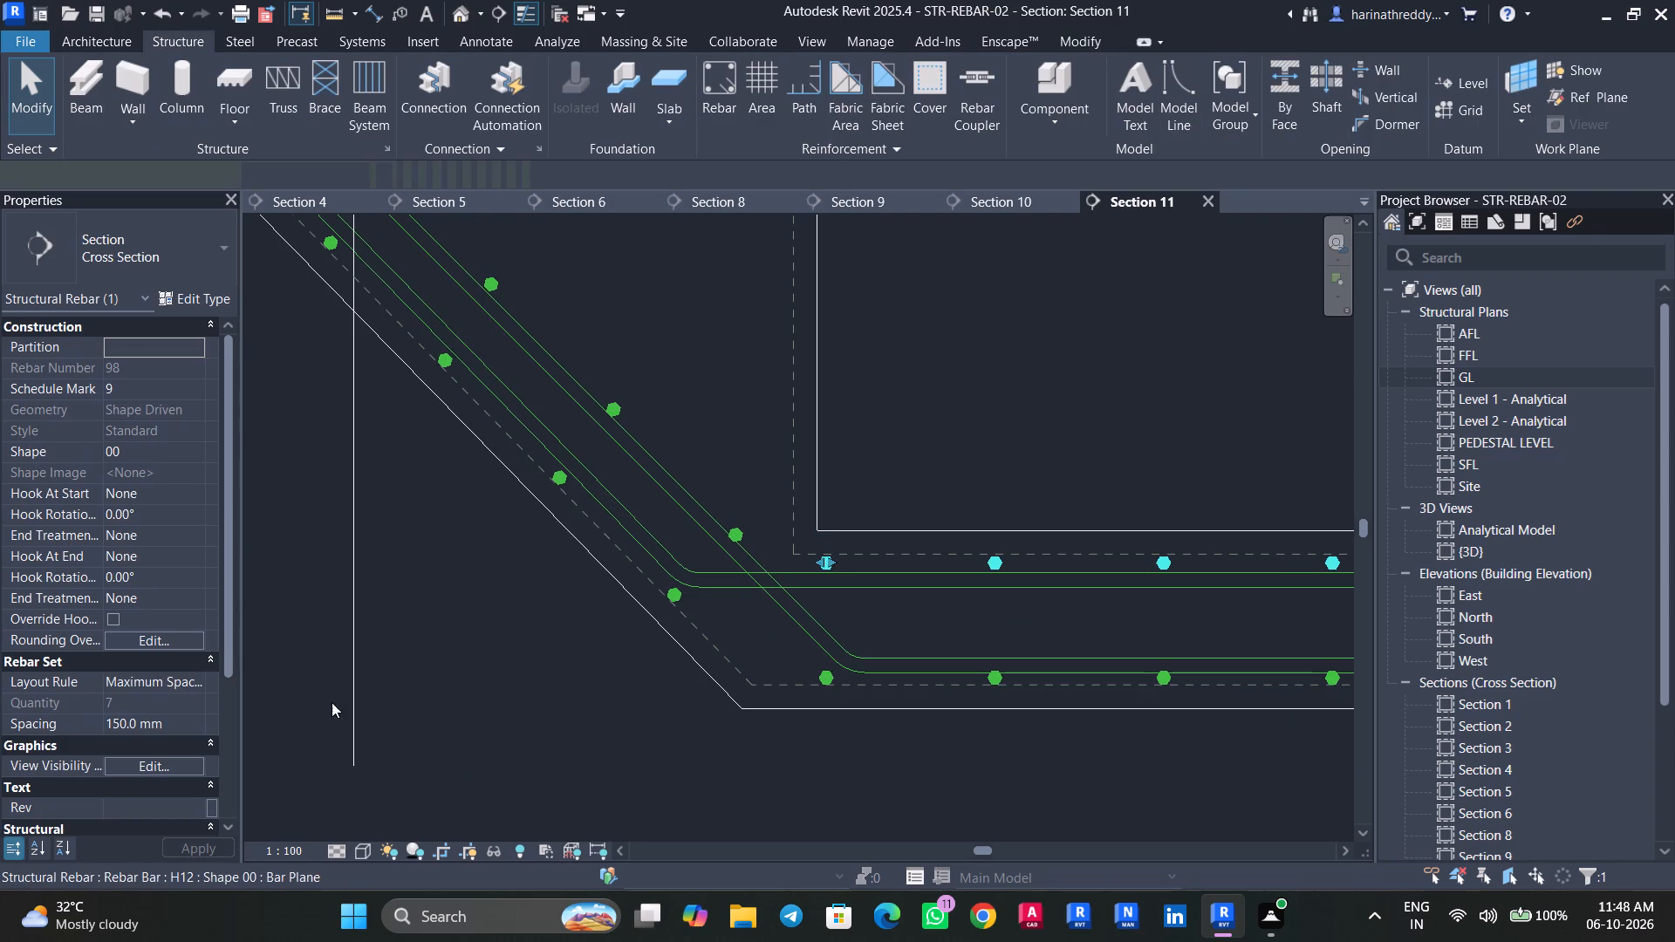
pyautogui.press('Escape')
pyautogui.click(822, 679)
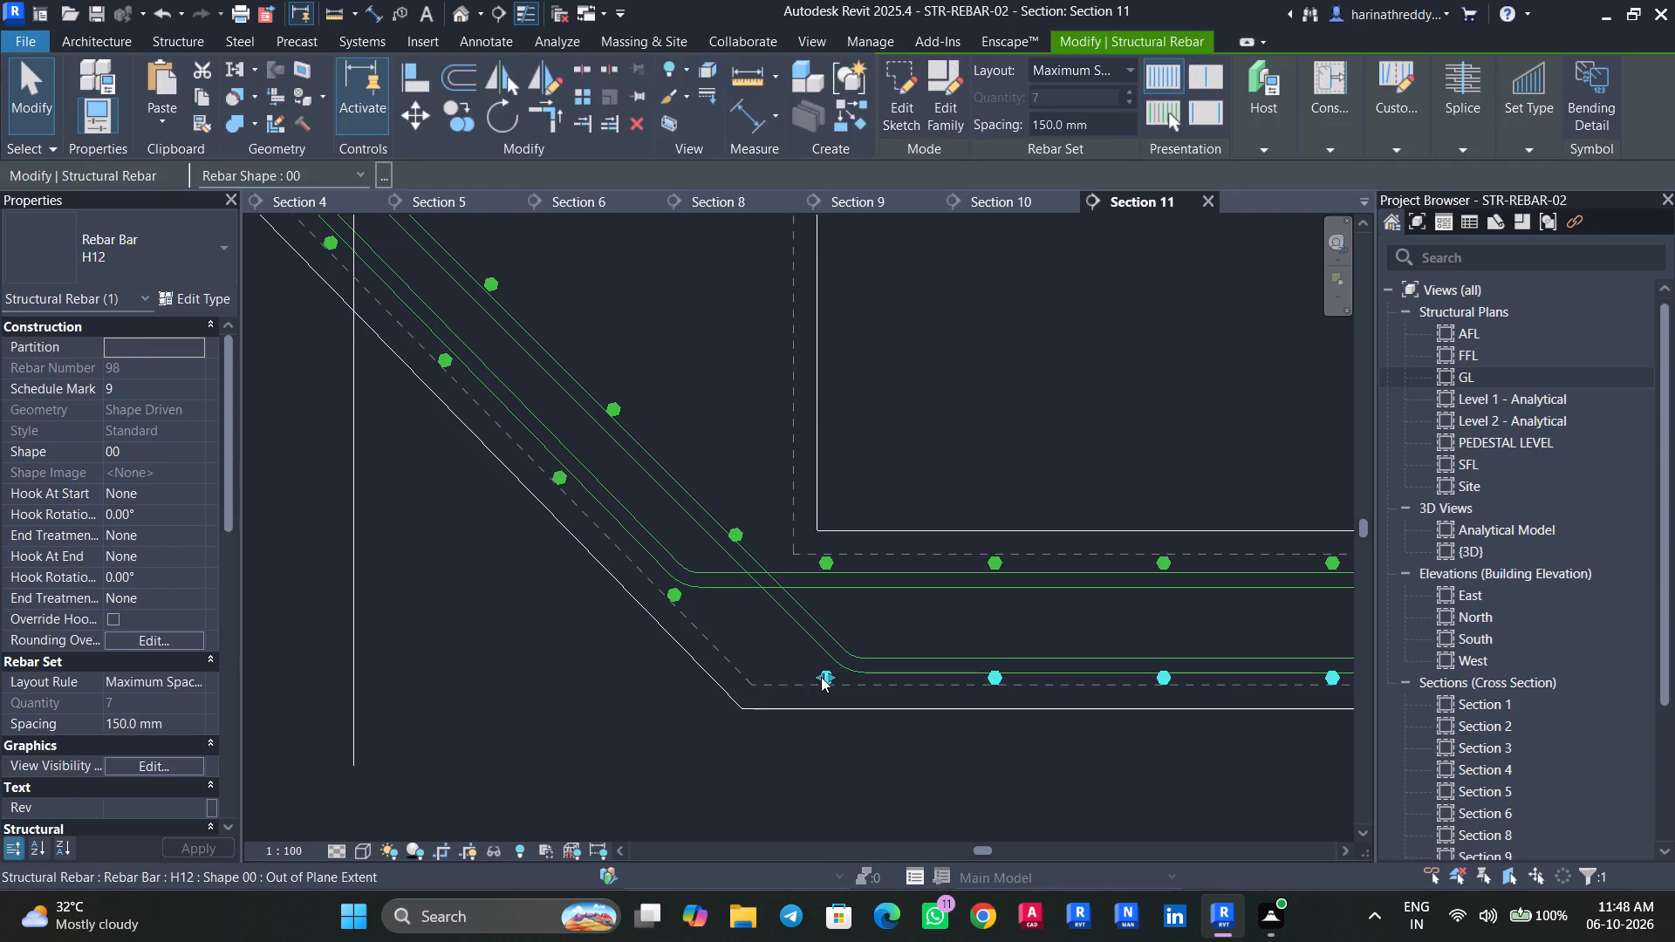
pyautogui.press('Escape')
pyautogui.click(678, 595)
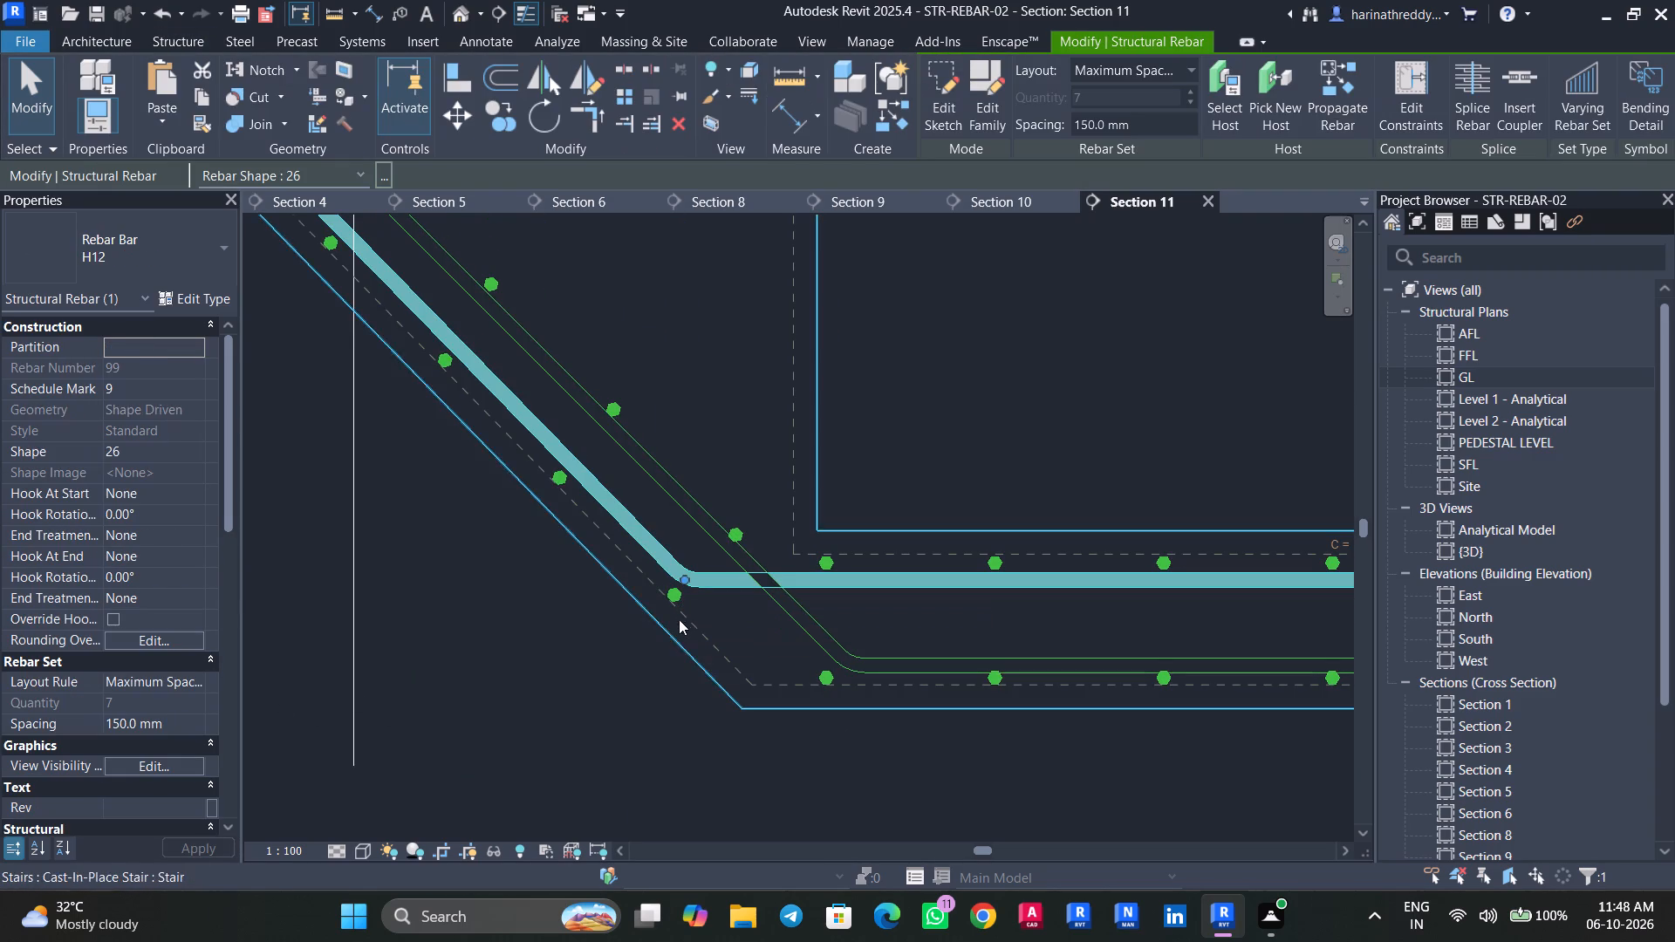
pyautogui.press('Escape')
pyautogui.press('Escape')
# Select all instances of the H12 rebar and edit their view visibility states together.
pyautogui.click(776, 597)
pyautogui.write('SA')
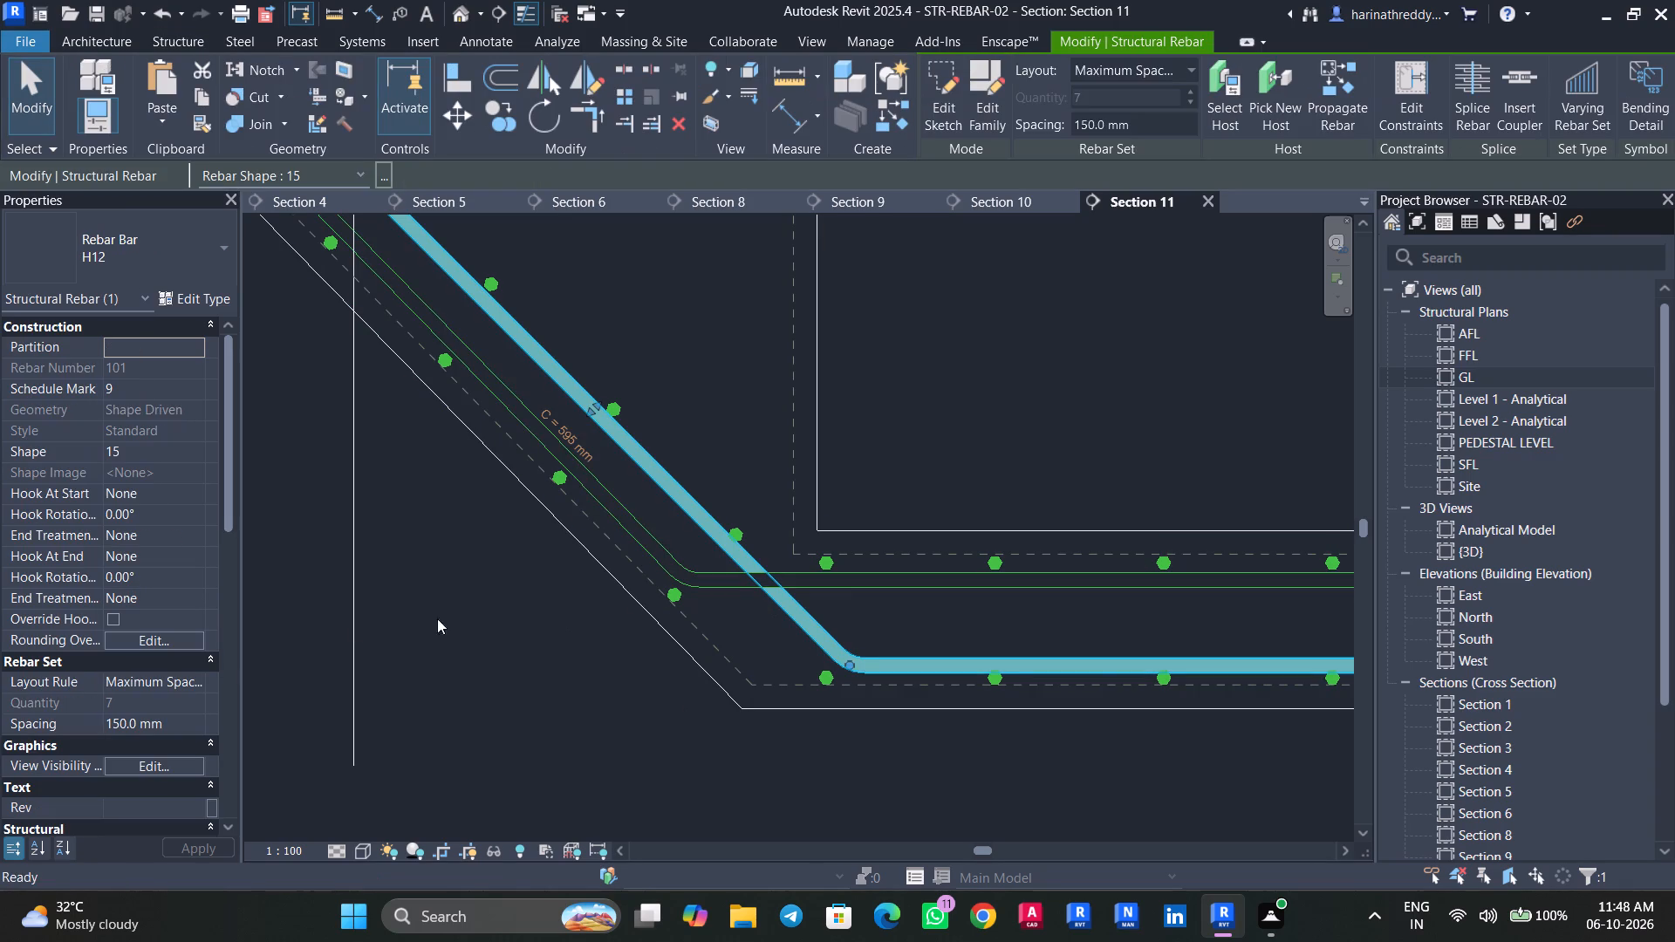
pyautogui.click(173, 769)
pyautogui.click(152, 765)
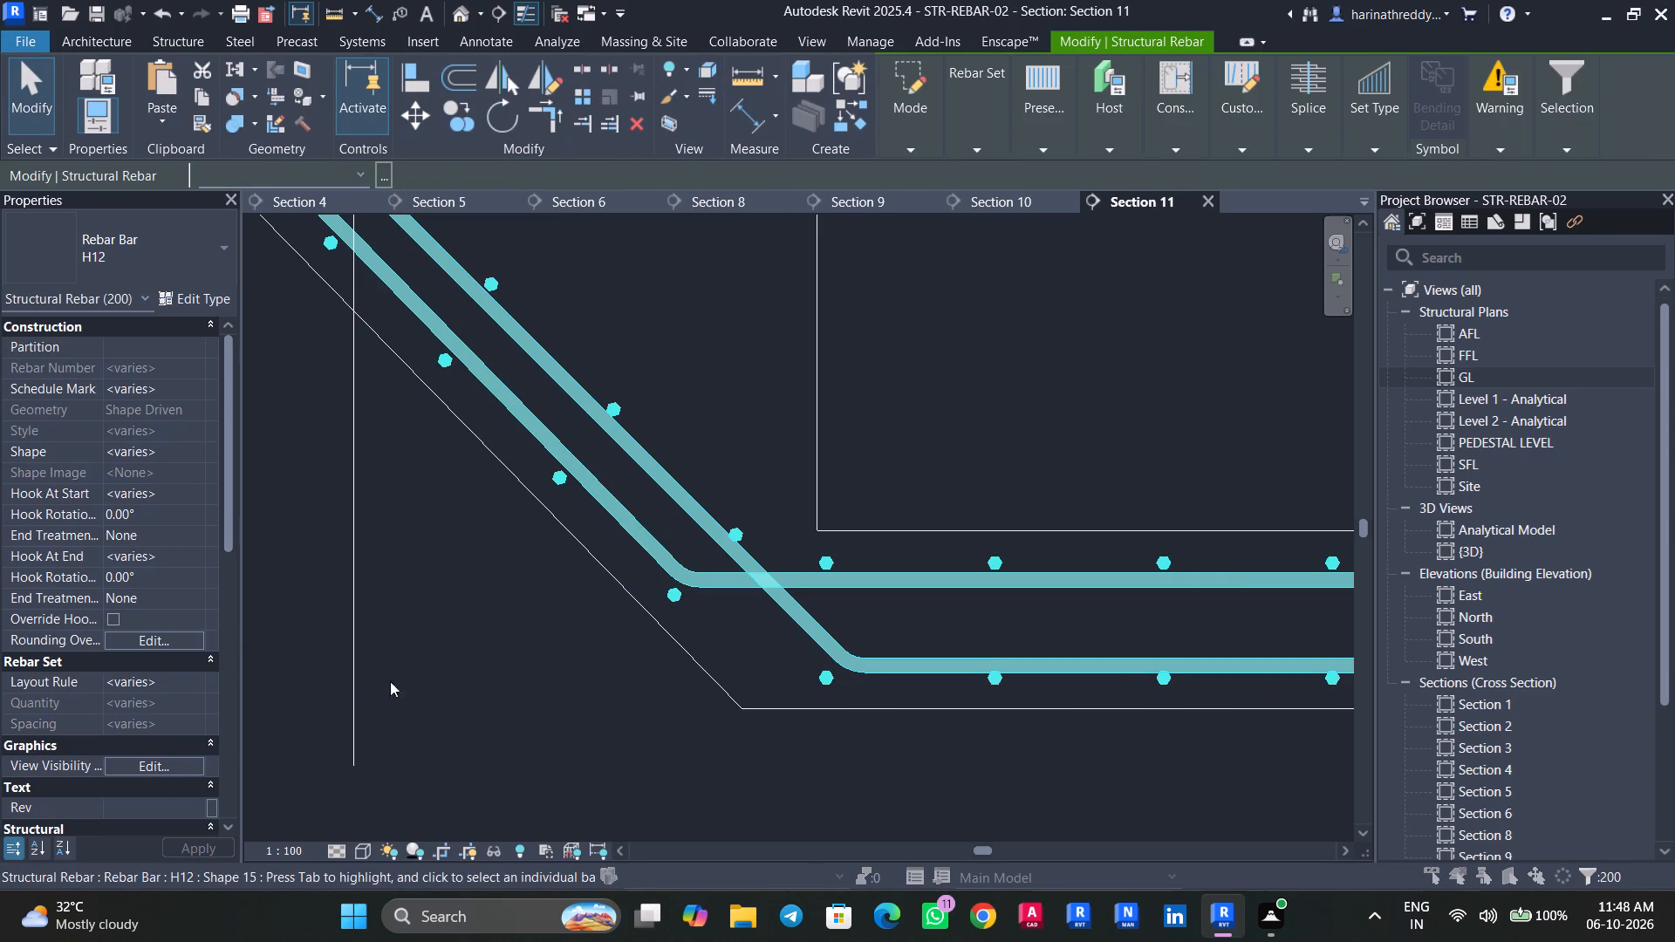
pyautogui.click(995, 407)
pyautogui.click(981, 665)
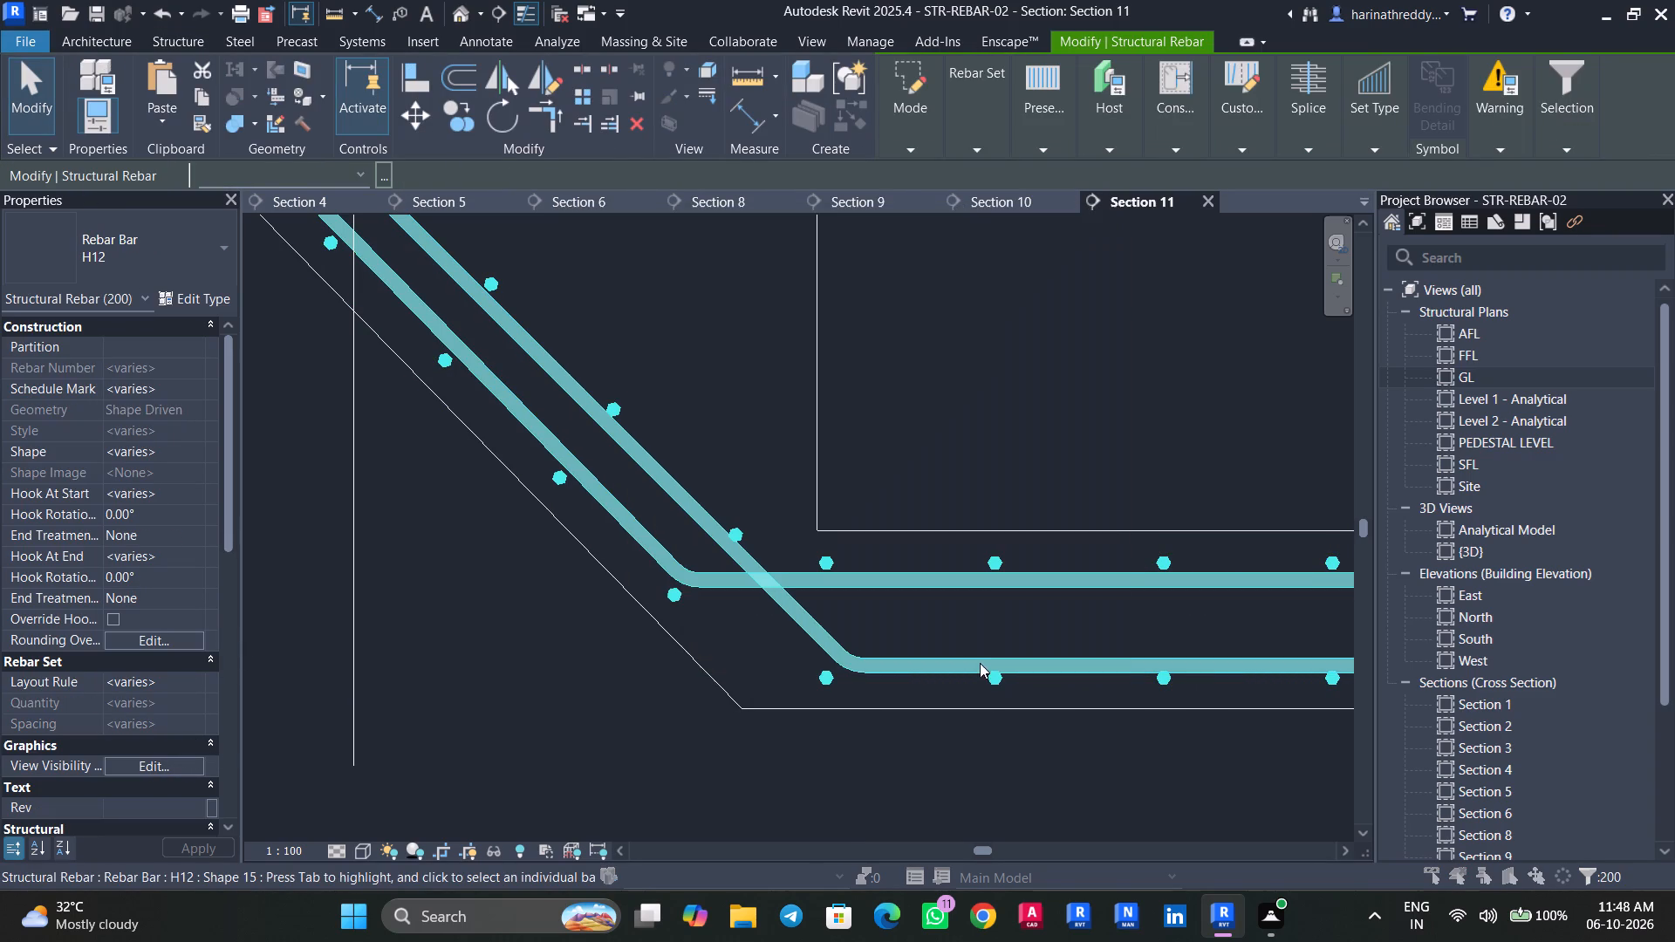
# Open the 3D view and examine the staircase reinforcement from several sides, including the flight's distribution bars.
pyautogui.click(458, 23)
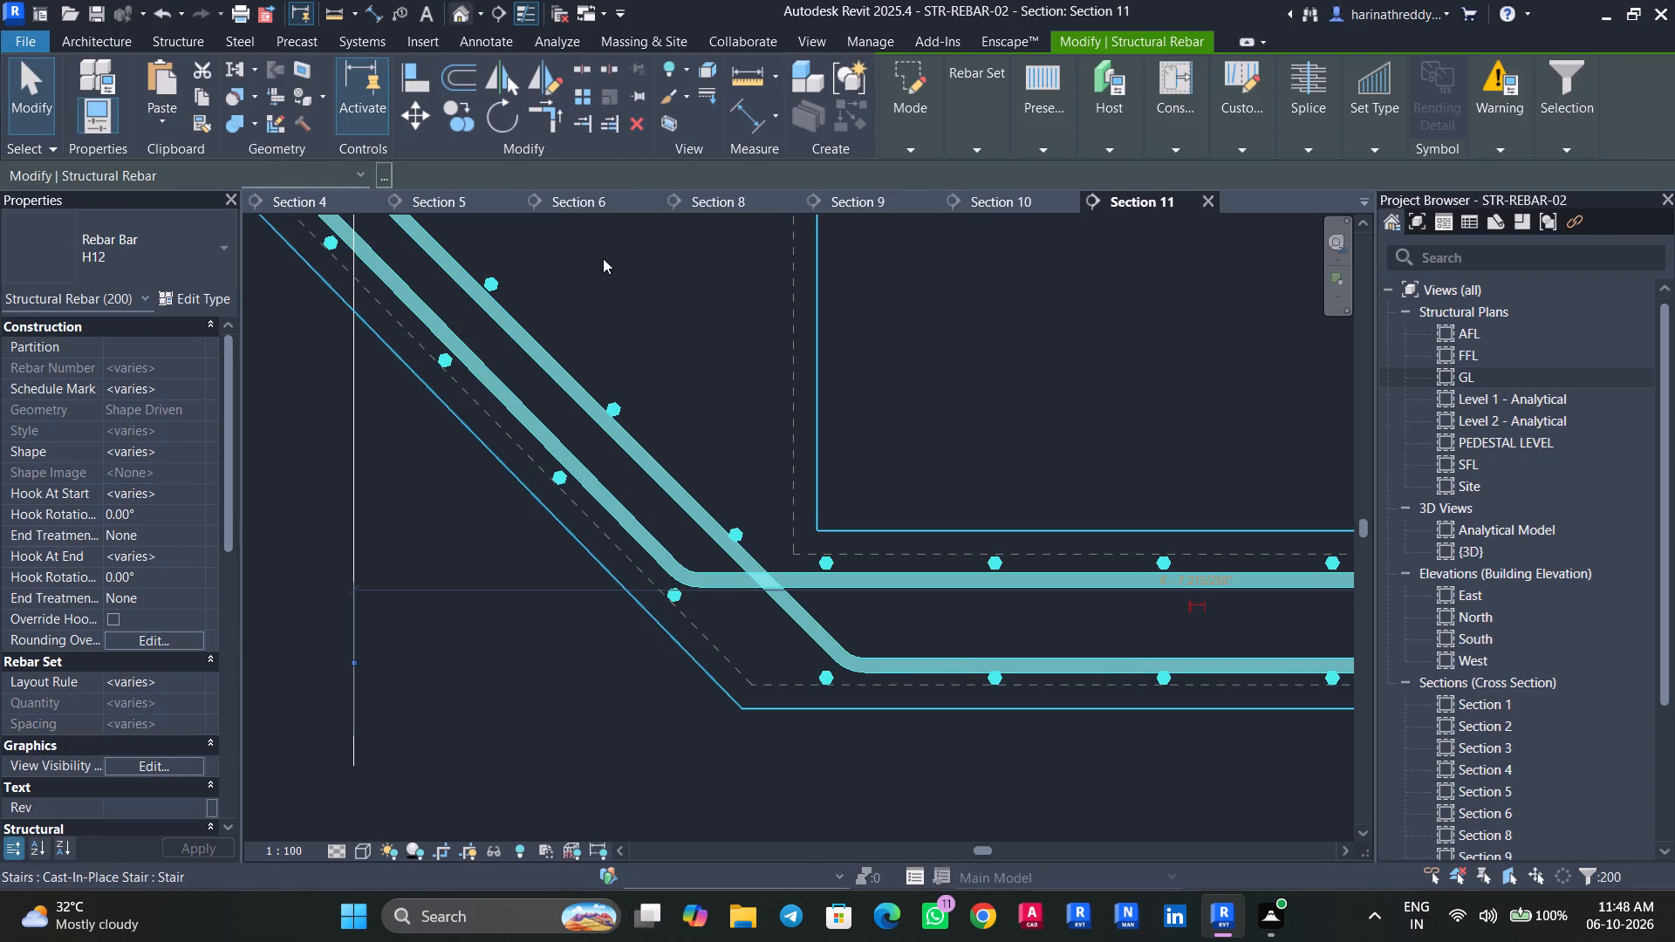
pyautogui.press('Escape')
pyautogui.press('Escape')
pyautogui.keyDown('shift'); pyautogui.moveTo(697, 569); pyautogui.dragTo(608, 609, button='middle'); pyautogui.keyUp('shift')
pyautogui.scroll(-7, 612, 607)
pyautogui.keyDown('shift'); pyautogui.moveTo(607, 611); pyautogui.dragTo(448, 778, button='middle'); pyautogui.keyUp('shift')
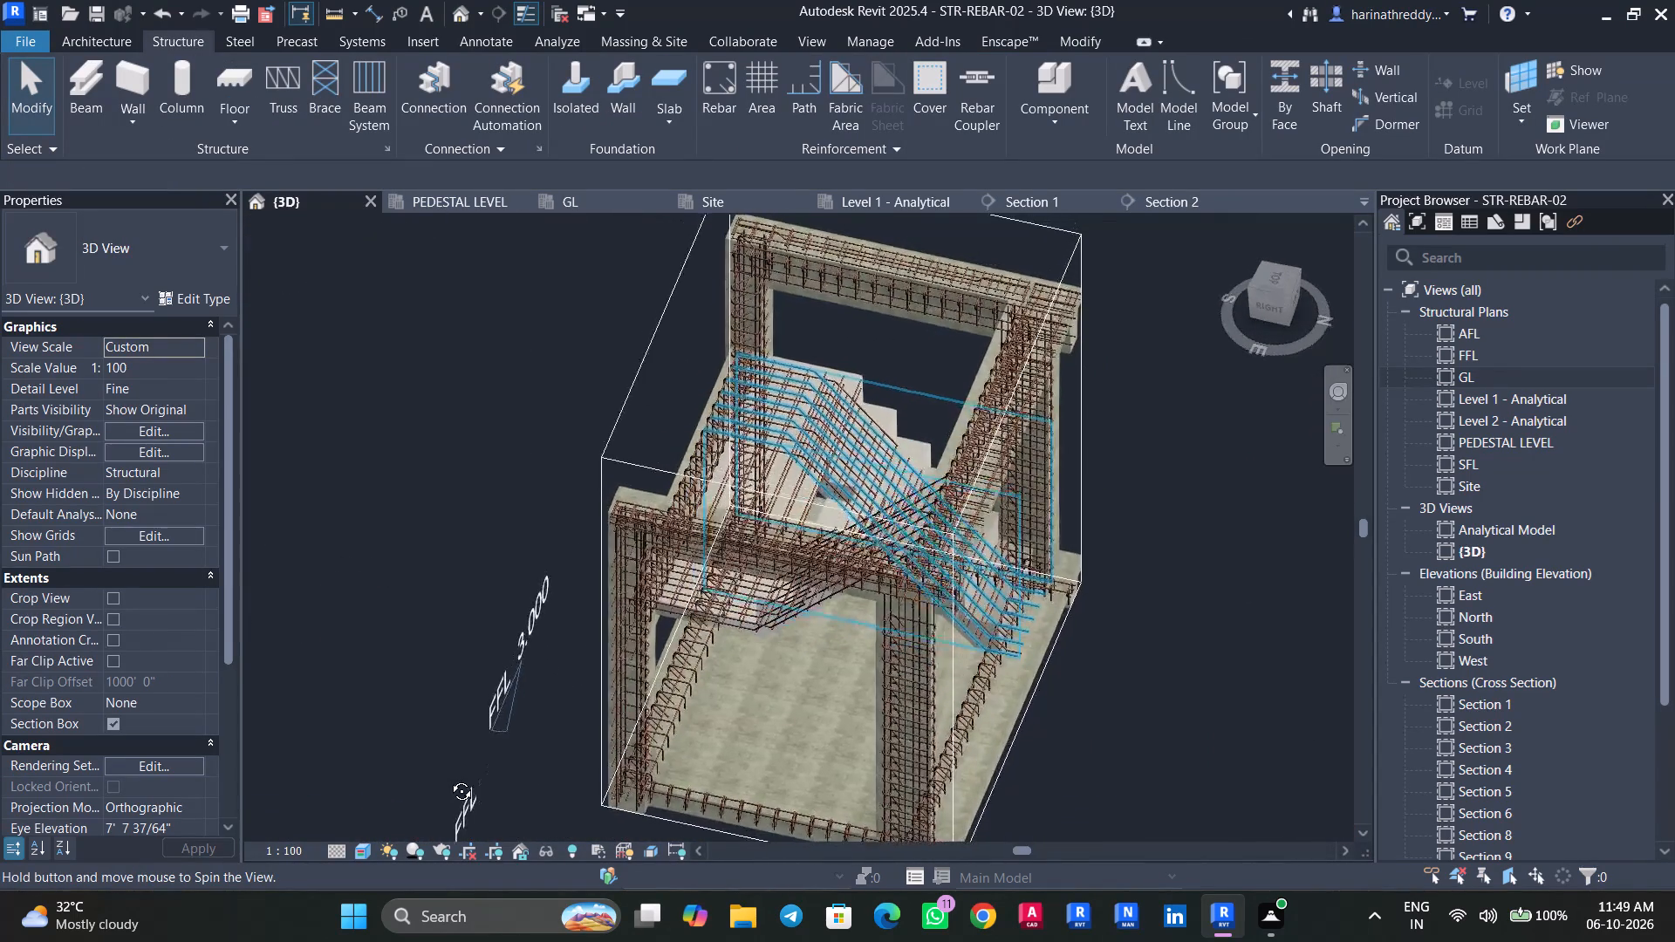
pyautogui.keyDown('shift'); pyautogui.moveTo(448, 778); pyautogui.dragTo(492, 664, button='middle'); pyautogui.keyUp('shift')
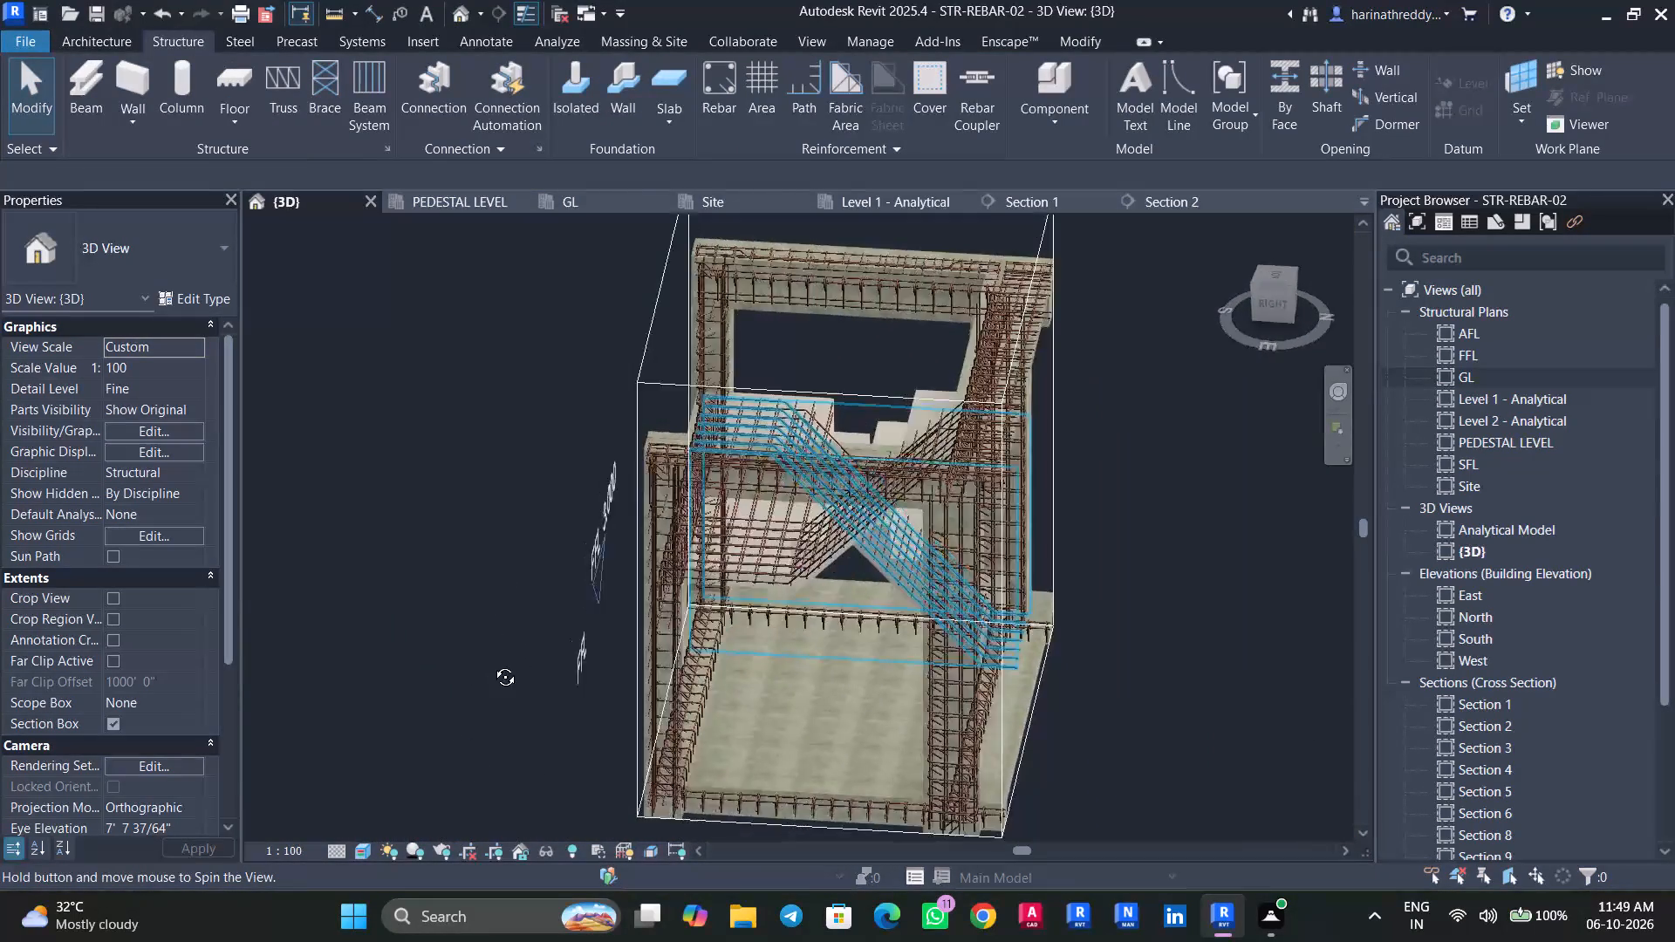
pyautogui.keyDown('shift'); pyautogui.moveTo(492, 664); pyautogui.dragTo(703, 644, button='middle'); pyautogui.keyUp('shift')
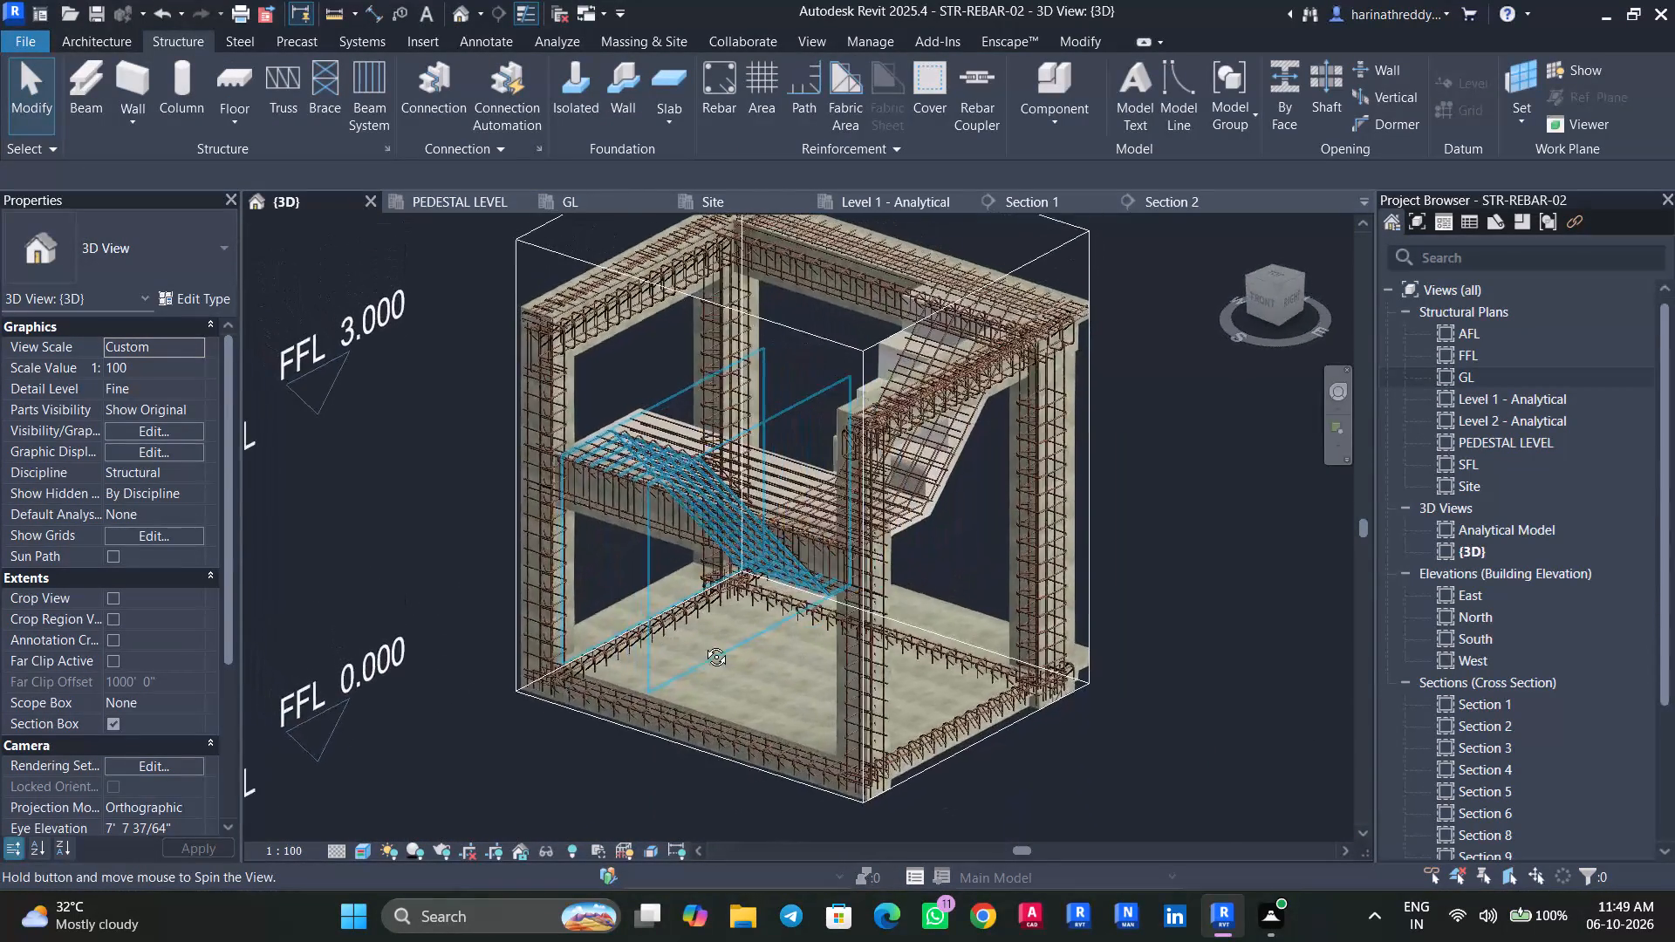
pyautogui.keyDown('shift'); pyautogui.moveTo(703, 644); pyautogui.dragTo(748, 680, button='middle'); pyautogui.keyUp('shift')
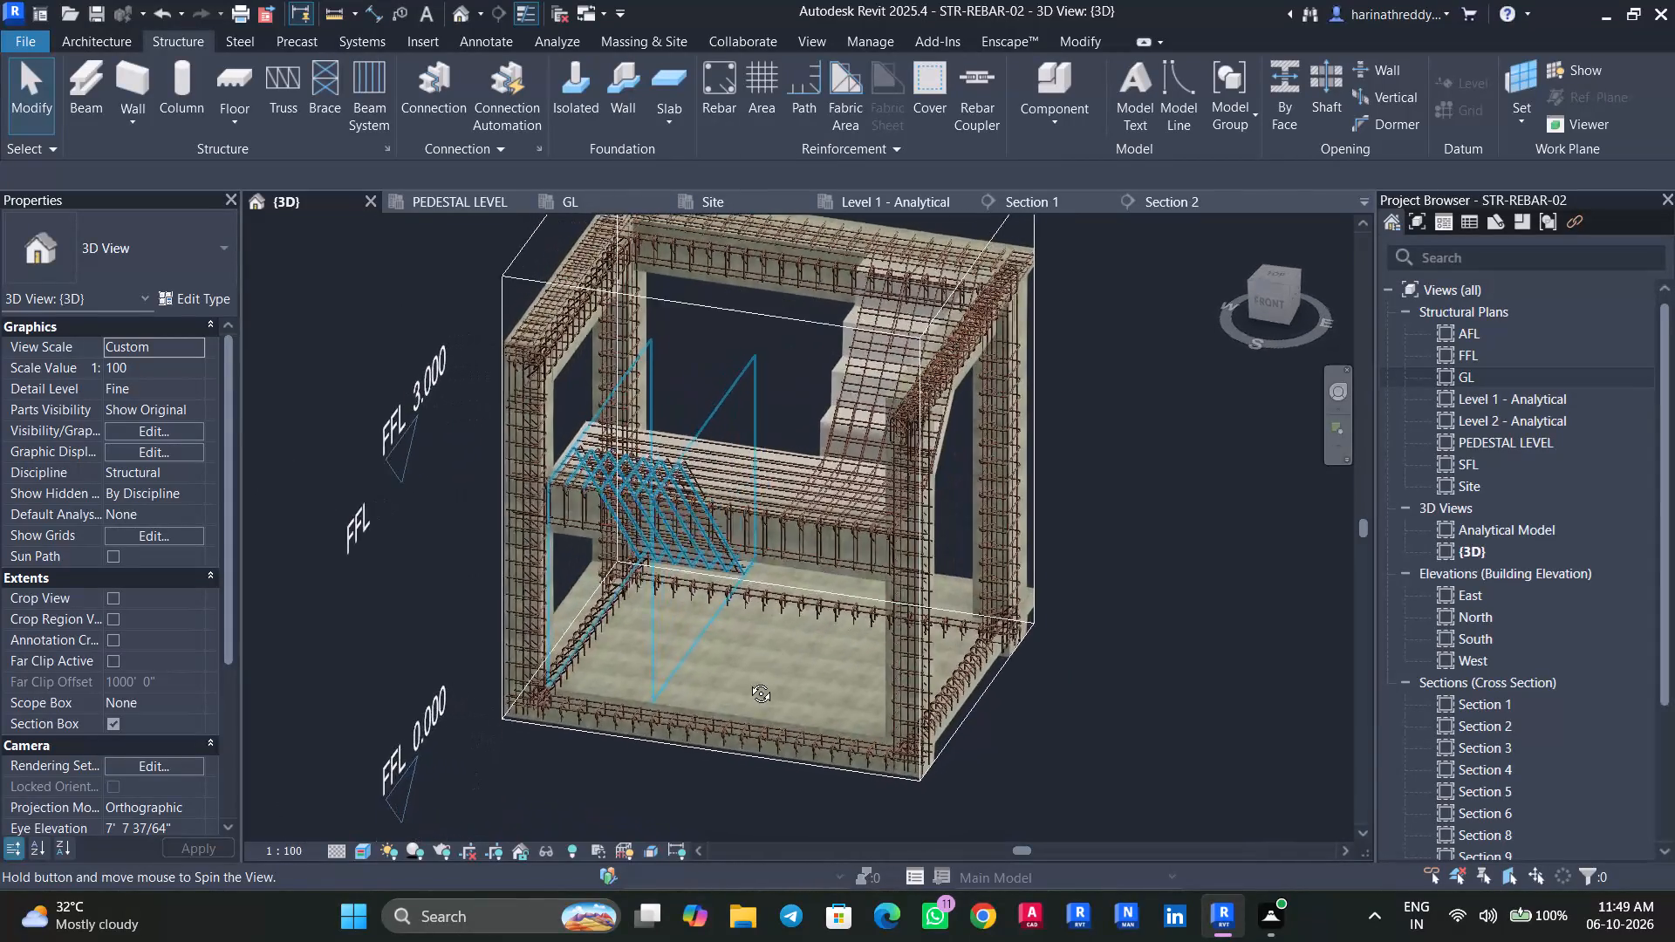
pyautogui.keyDown('shift'); pyautogui.moveTo(748, 680); pyautogui.dragTo(729, 753, button='middle'); pyautogui.keyUp('shift')
pyautogui.scroll(7, 891, 254)
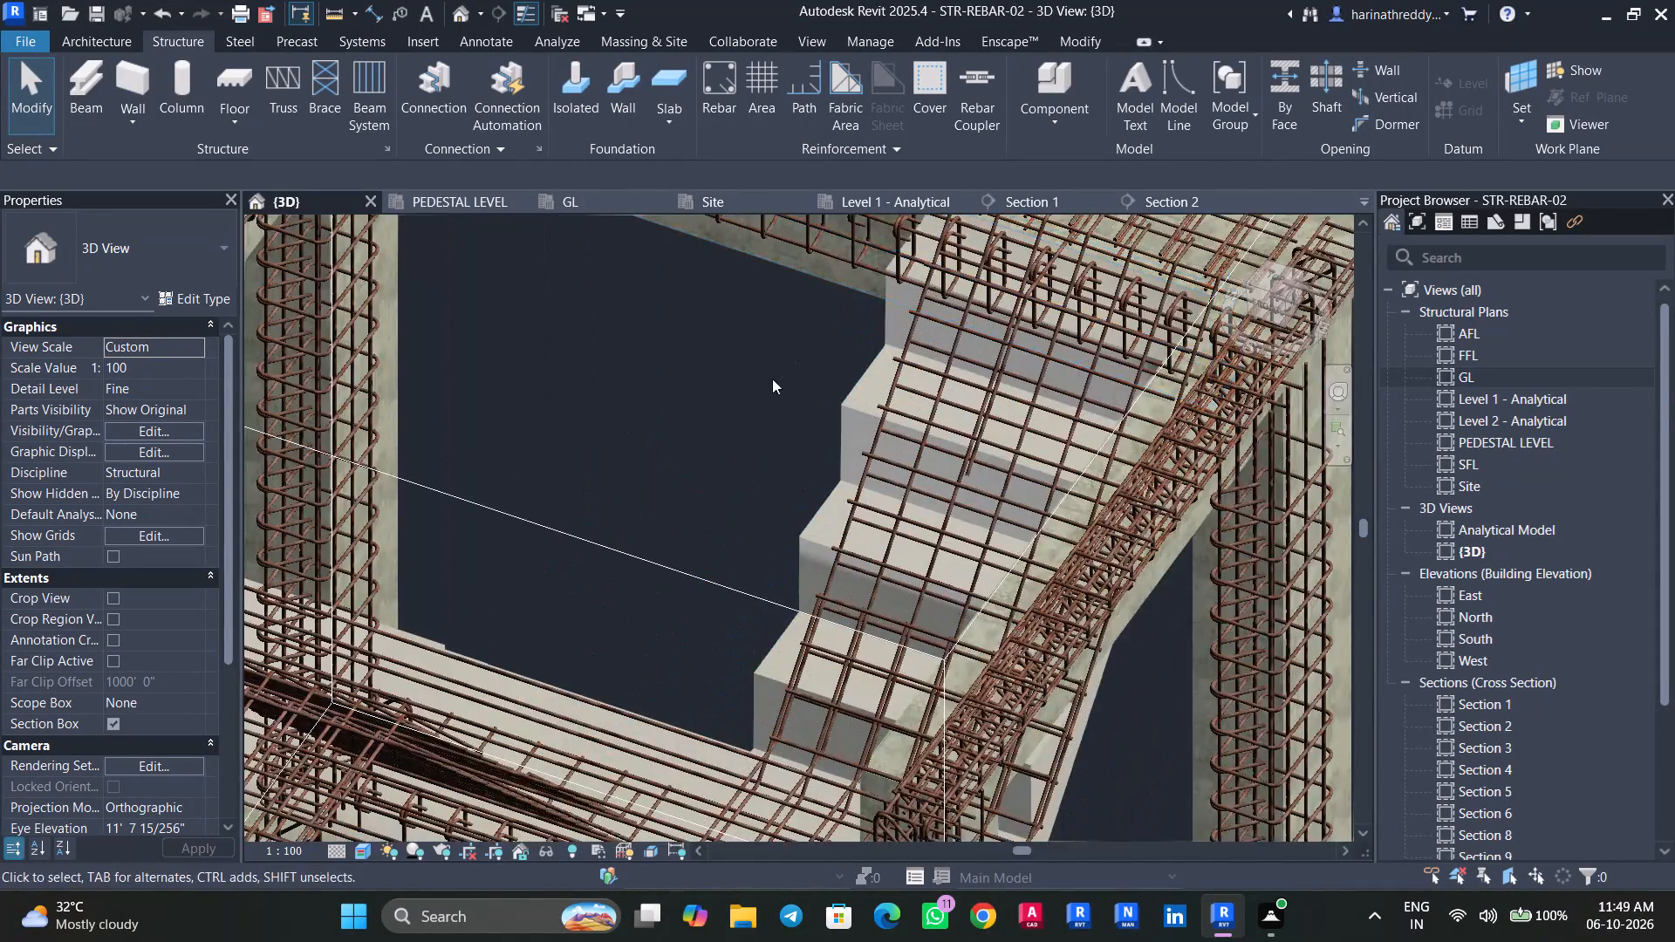
pyautogui.scroll(1, 772, 379)
pyautogui.moveTo(768, 380); pyautogui.dragTo(719, 387, button='middle')
pyautogui.scroll(-2, 723, 392)
pyautogui.keyDown('shift'); pyautogui.moveTo(724, 412); pyautogui.dragTo(812, 358, button='middle'); pyautogui.keyUp('shift')
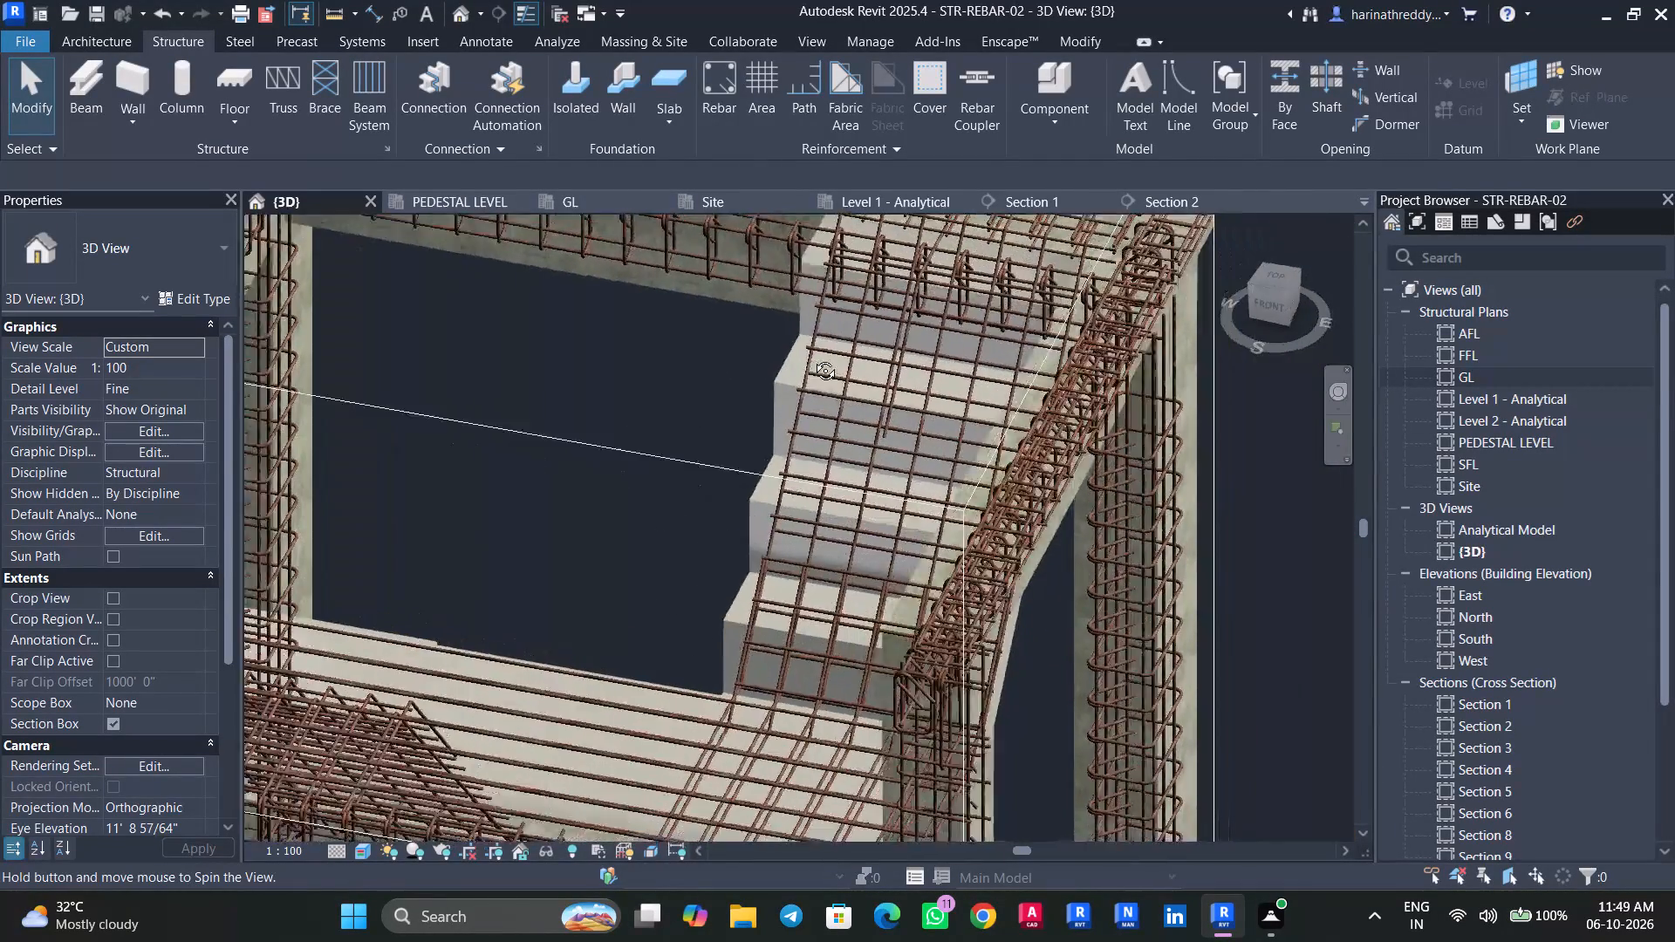
pyautogui.keyDown('shift'); pyautogui.moveTo(812, 358); pyautogui.dragTo(930, 365, button='middle'); pyautogui.keyUp('shift')
pyautogui.keyDown('shift'); pyautogui.moveTo(807, 406); pyautogui.dragTo(889, 353, button='middle'); pyautogui.keyUp('shift')
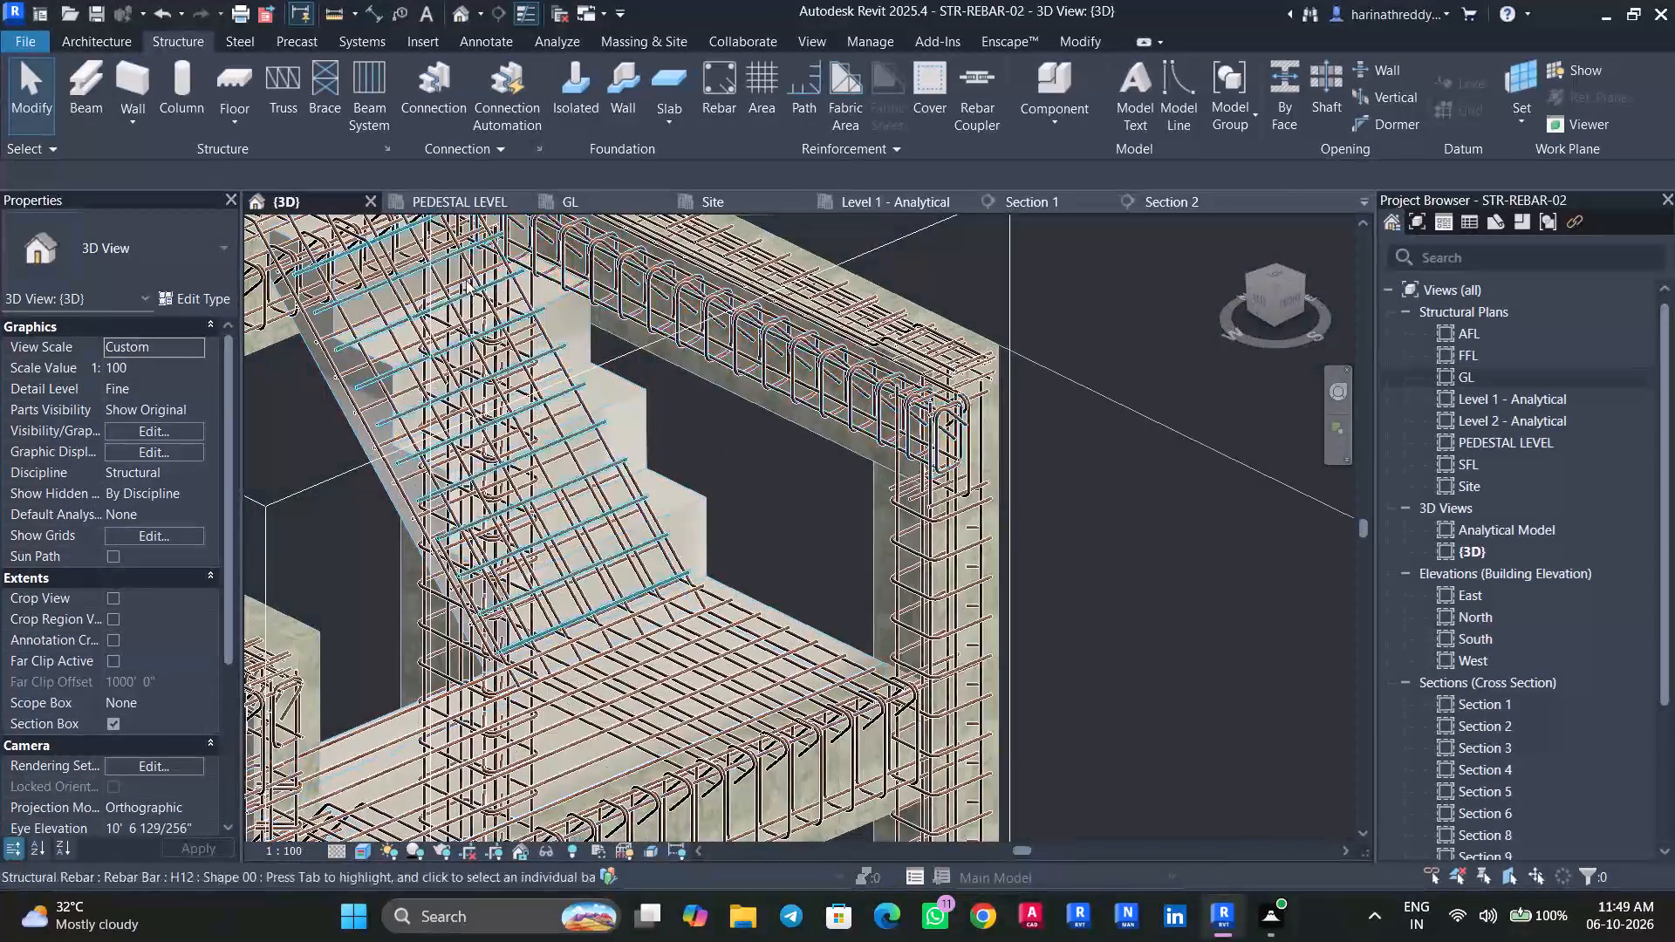
pyautogui.click(376, 373)
pyautogui.keyDown('shift'); pyautogui.moveTo(407, 394); pyautogui.dragTo(503, 372, button='middle'); pyautogui.keyUp('shift')
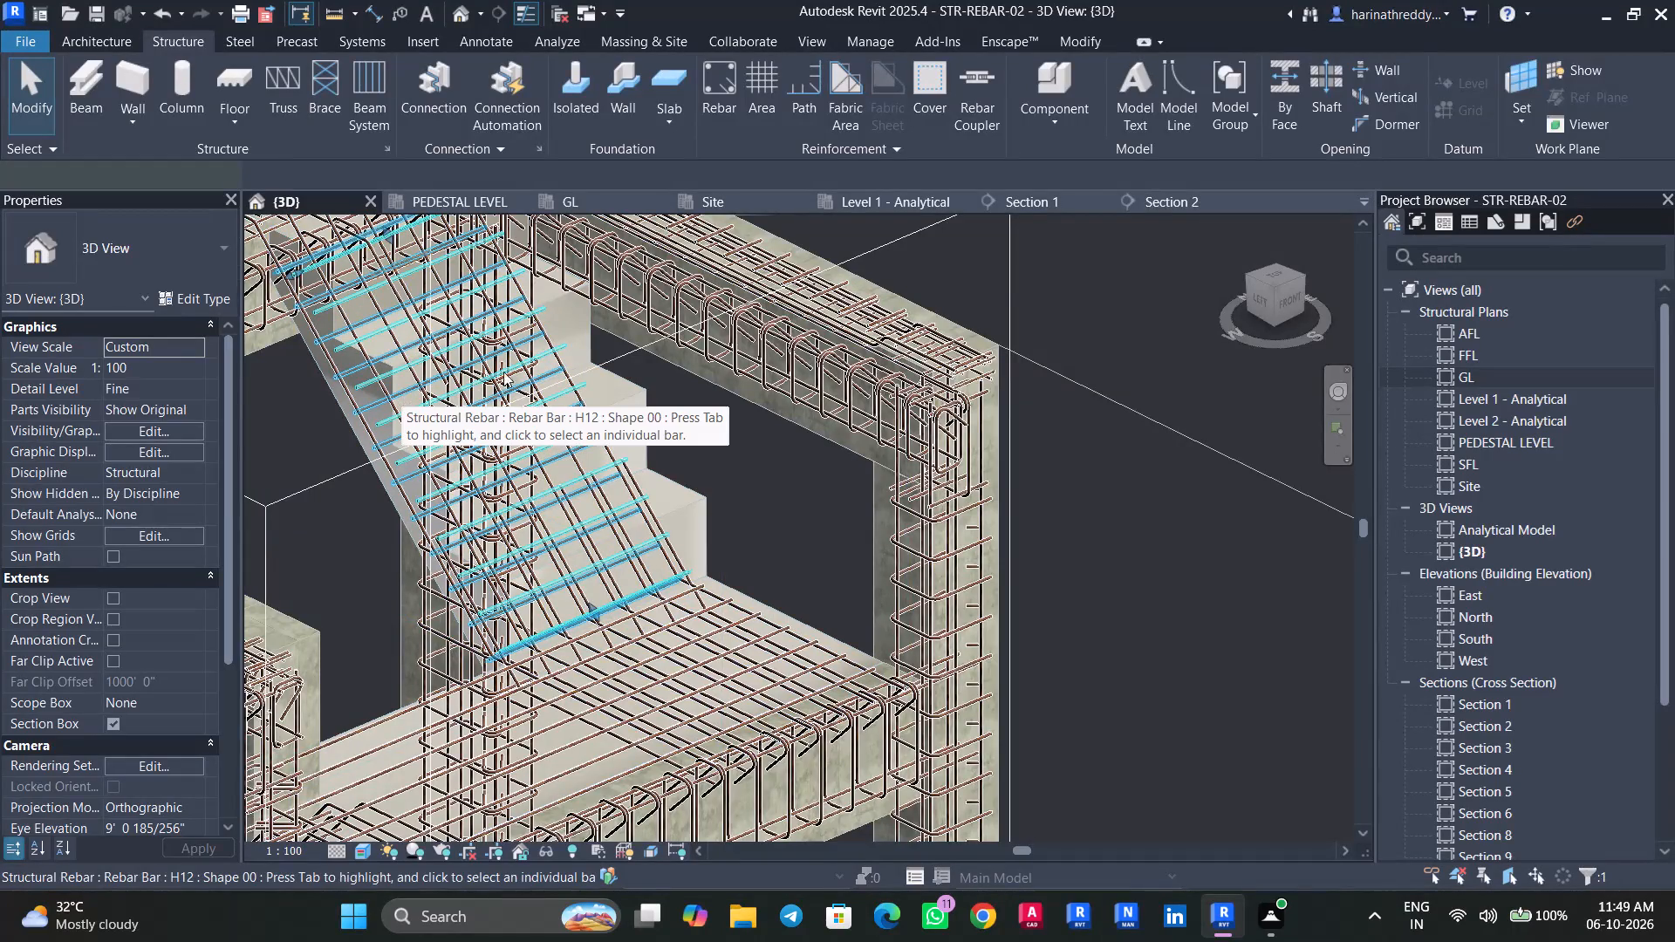
pyautogui.keyDown('shift'); pyautogui.moveTo(503, 372); pyautogui.dragTo(535, 376, button='middle'); pyautogui.keyUp('shift')
pyautogui.press('Escape')
pyautogui.press('Escape')
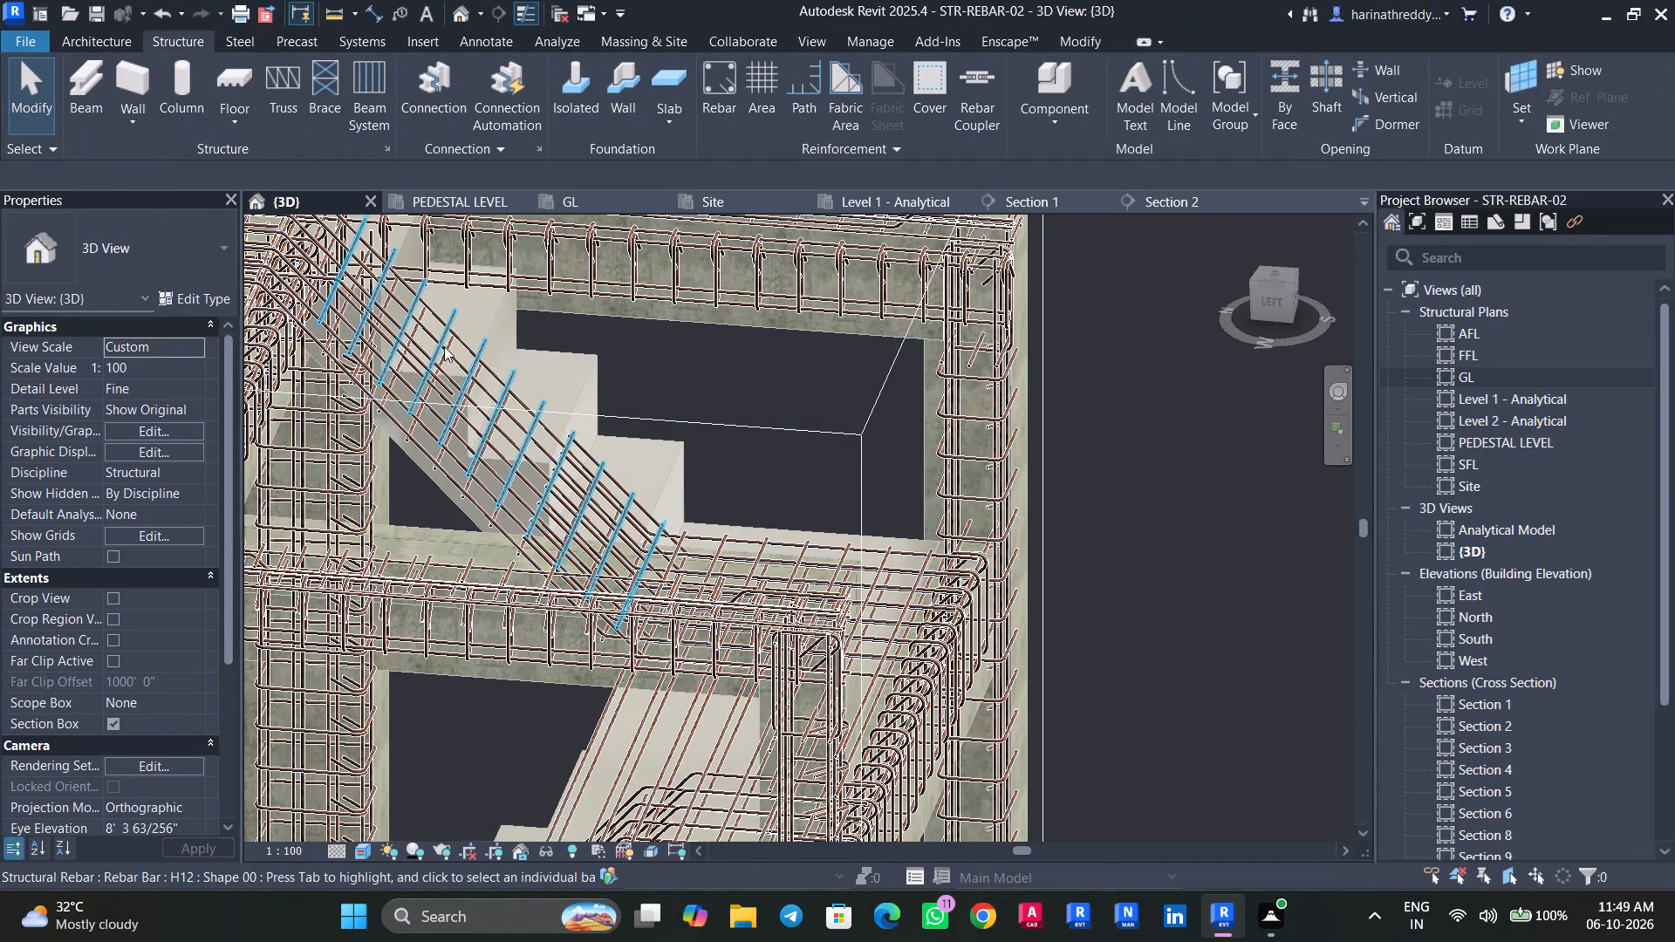
pyautogui.scroll(-1, 445, 347)
pyautogui.scroll(3, 445, 347)
pyautogui.click(445, 347)
pyautogui.moveTo(445, 347); pyautogui.dragTo(534, 471, button='middle')
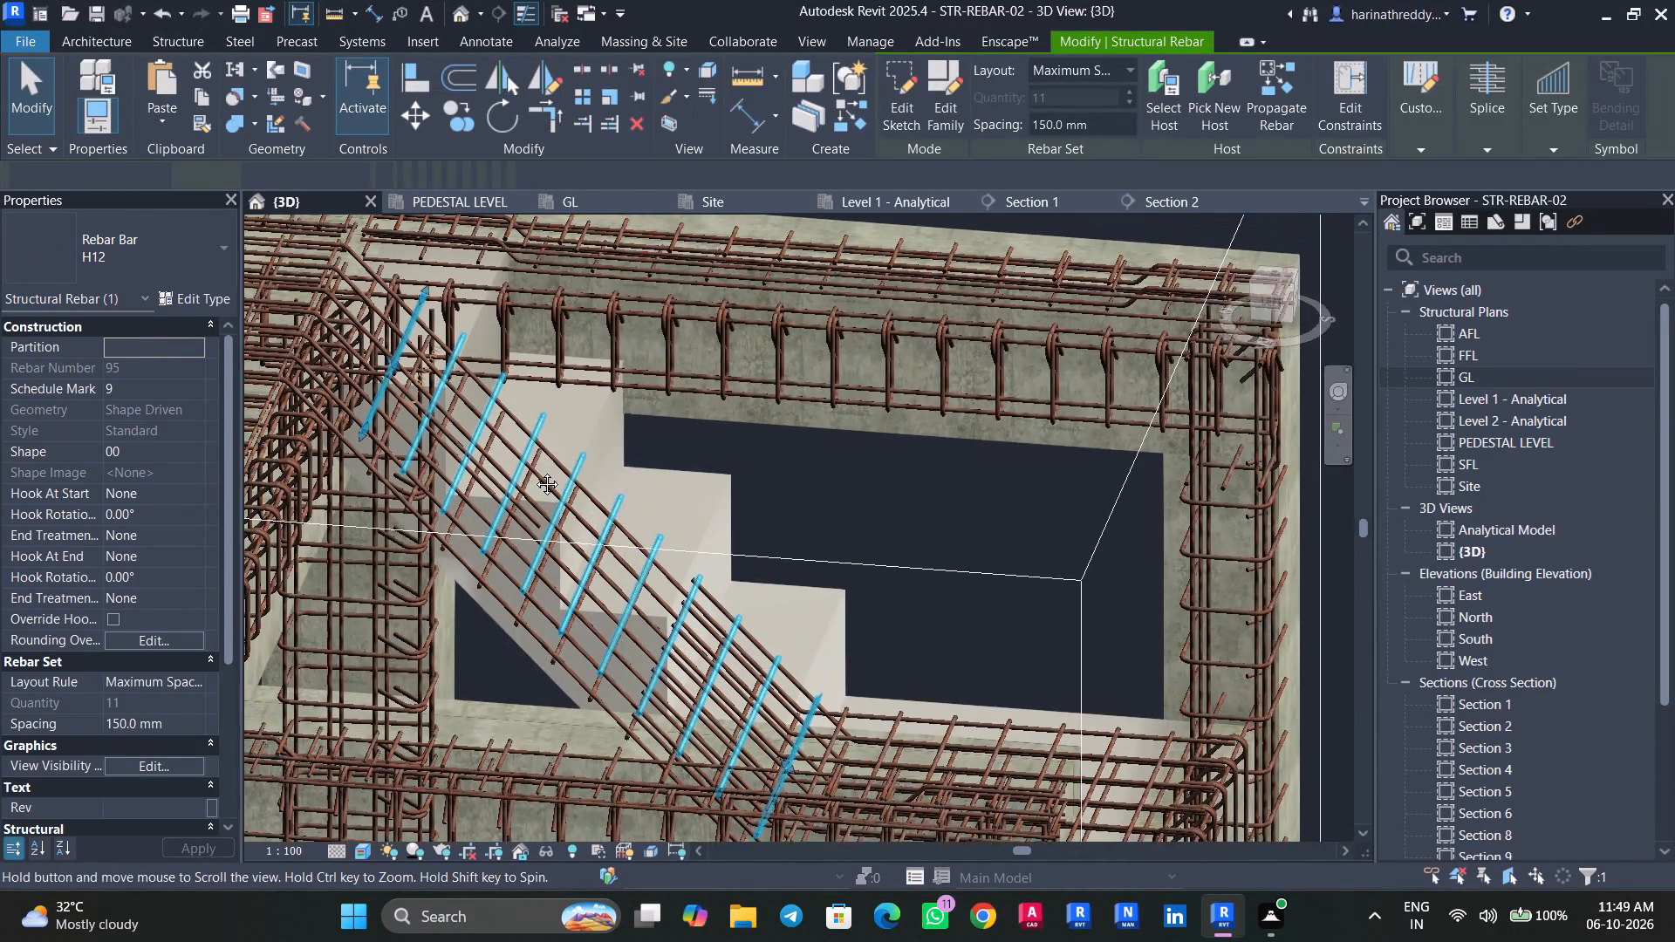
pyautogui.moveTo(534, 471); pyautogui.dragTo(535, 473, button='middle')
pyautogui.press('Escape')
pyautogui.press('Escape')
# Set the single shape 15 bar at the flight's upper end to a Maximum Spacing layout at 150 mm.
pyautogui.scroll(3, 384, 432)
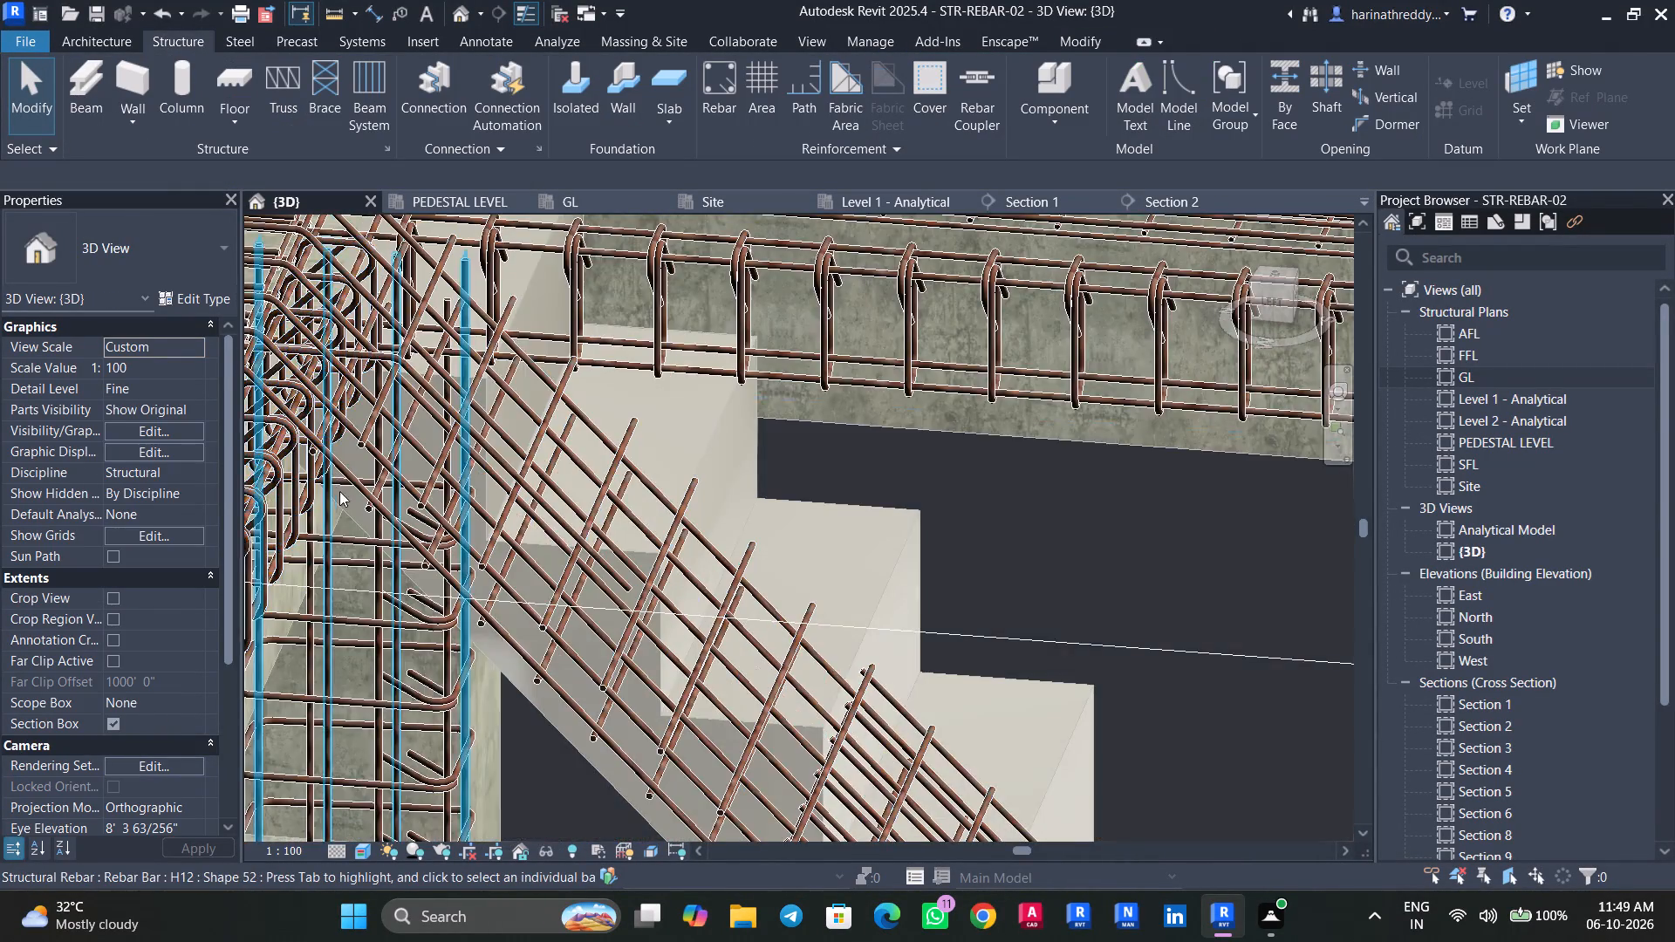
pyautogui.keyDown('shift'); pyautogui.moveTo(342, 495); pyautogui.dragTo(225, 421, button='middle'); pyautogui.keyUp('shift')
pyautogui.keyDown('shift'); pyautogui.scroll(1, 325, 441); pyautogui.keyUp('shift')
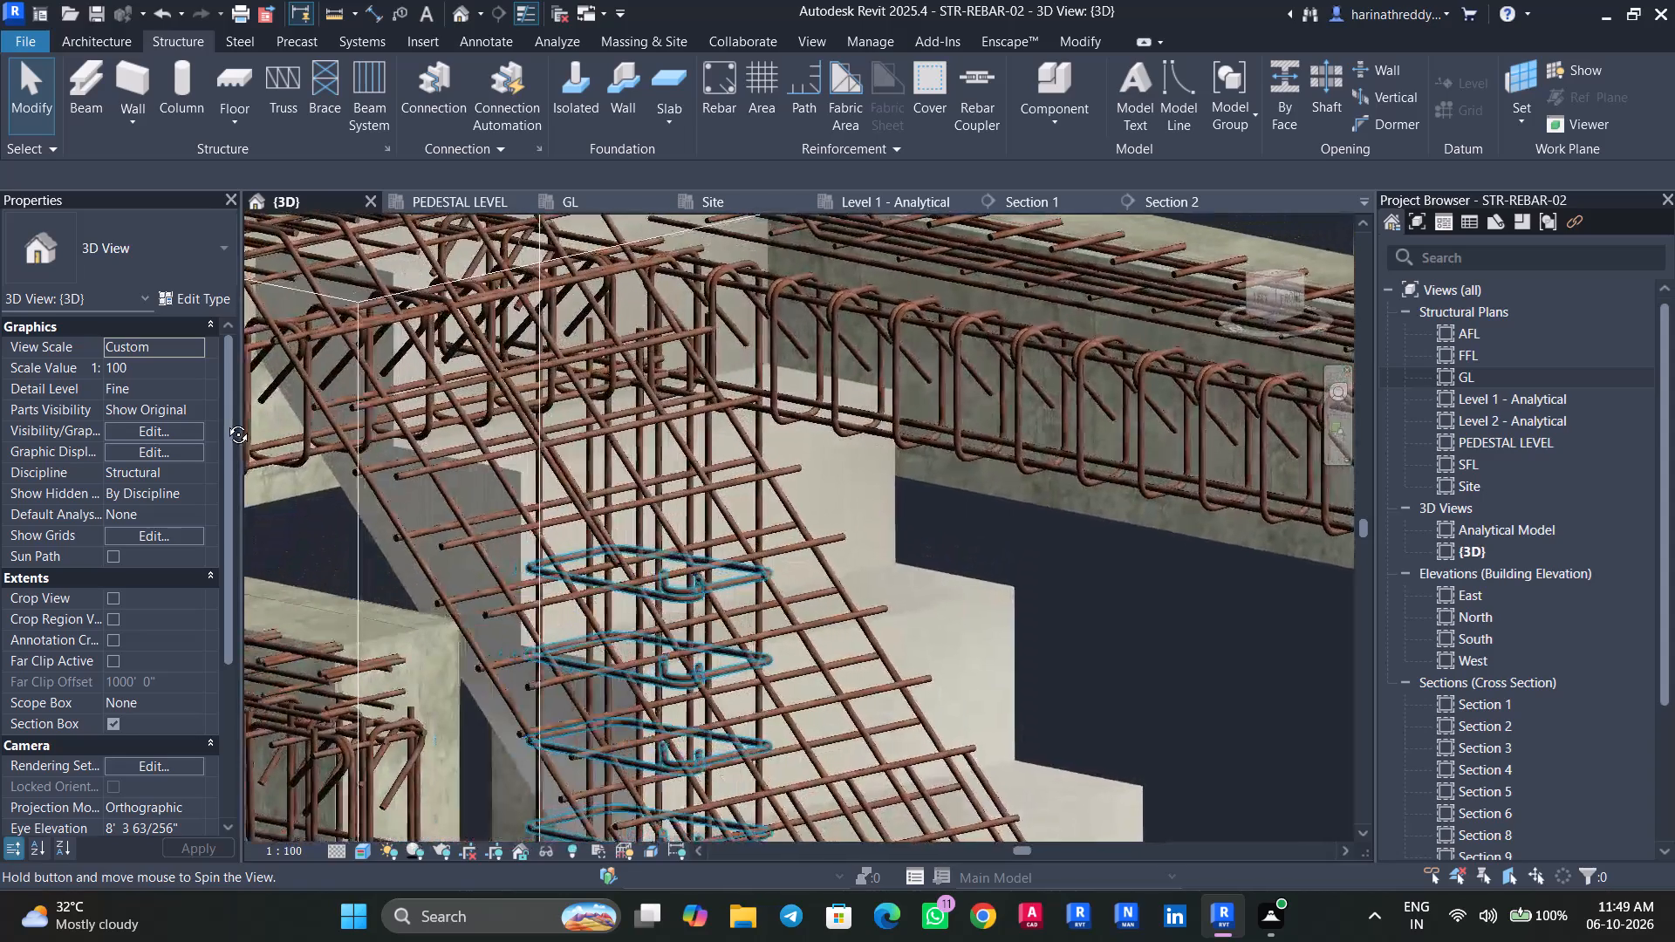
pyautogui.keyDown('shift'); pyautogui.moveTo(225, 421); pyautogui.dragTo(250, 445, button='middle'); pyautogui.keyUp('shift')
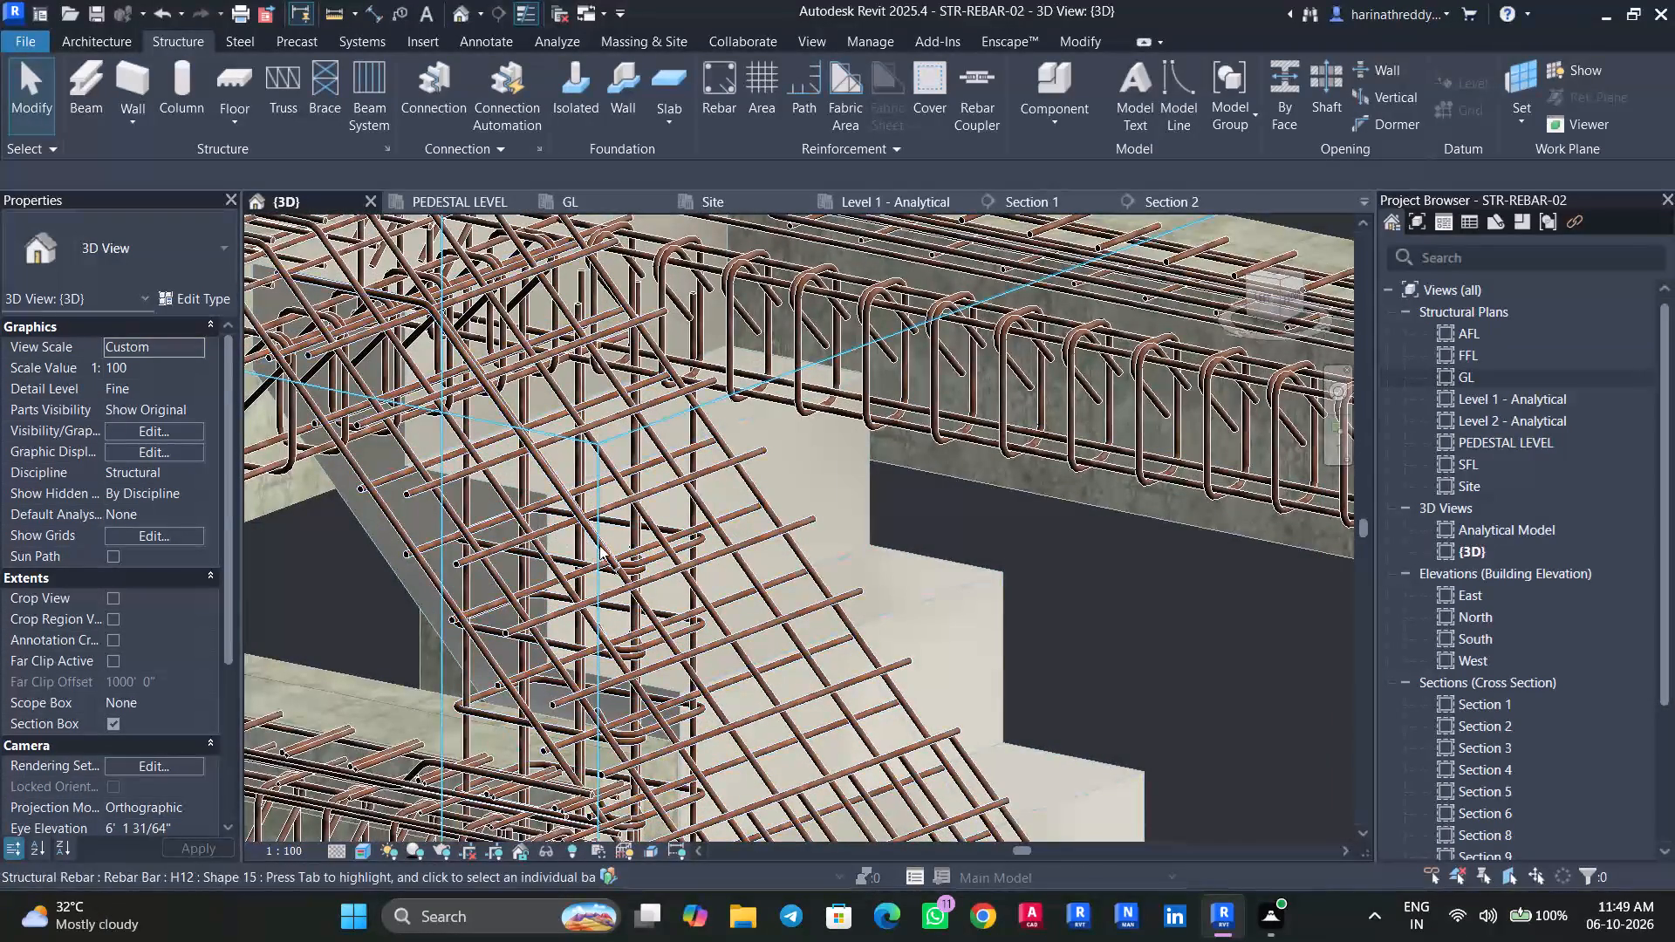
pyautogui.click(608, 549)
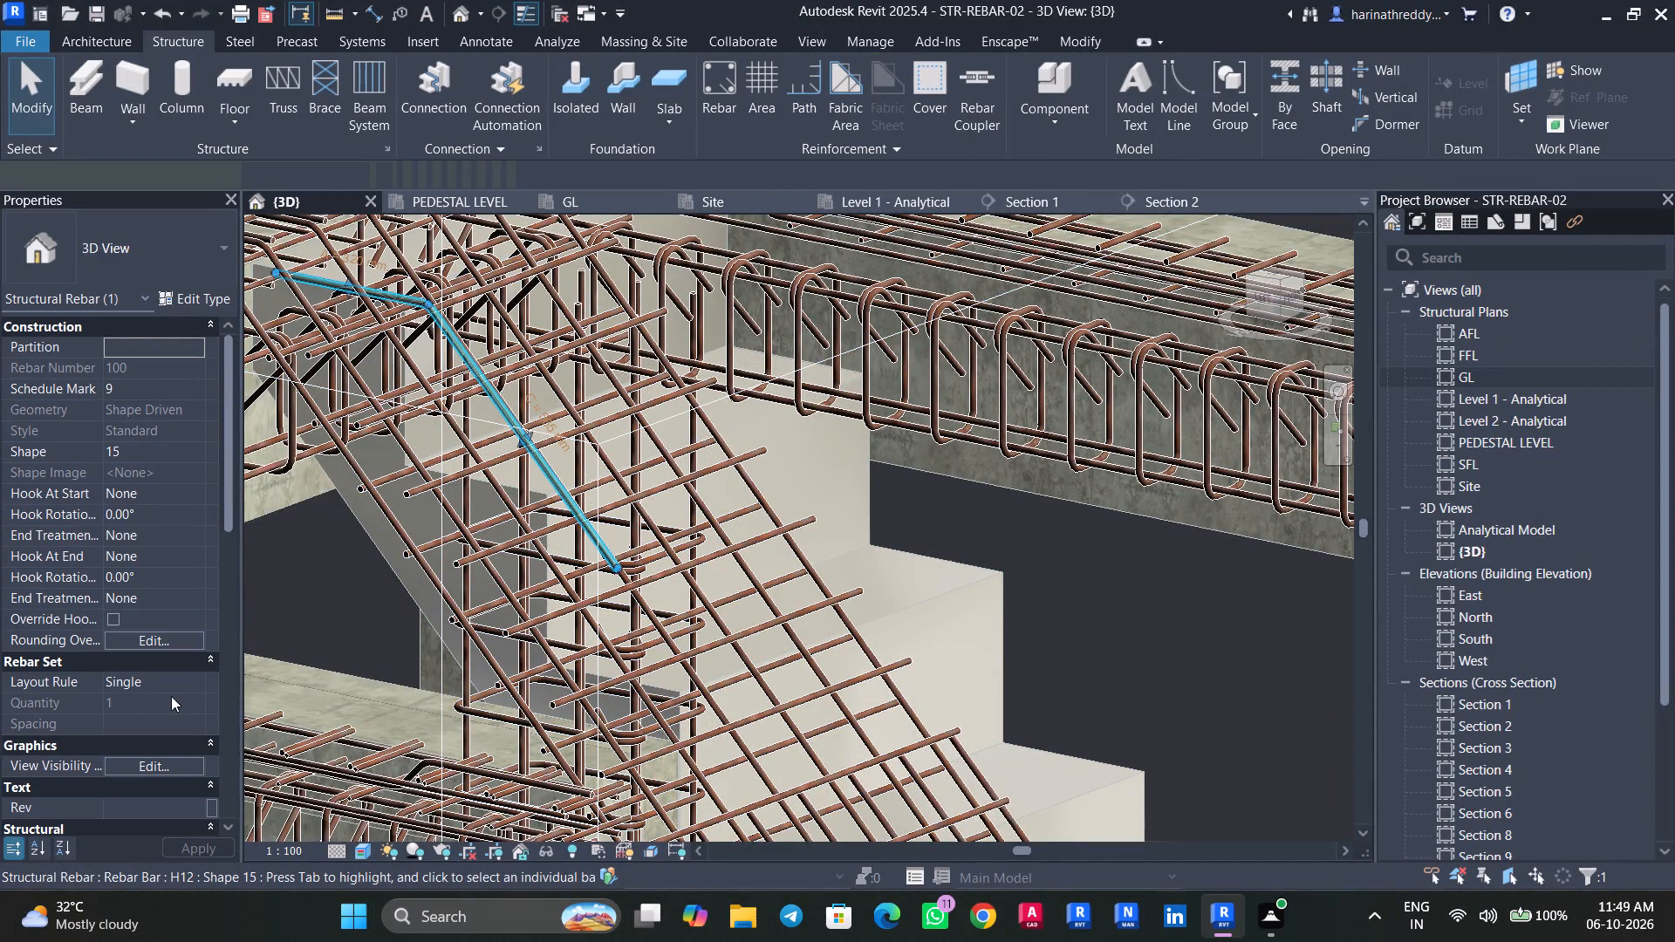
pyautogui.click(195, 679)
pyautogui.click(150, 730)
pyautogui.click(176, 725)
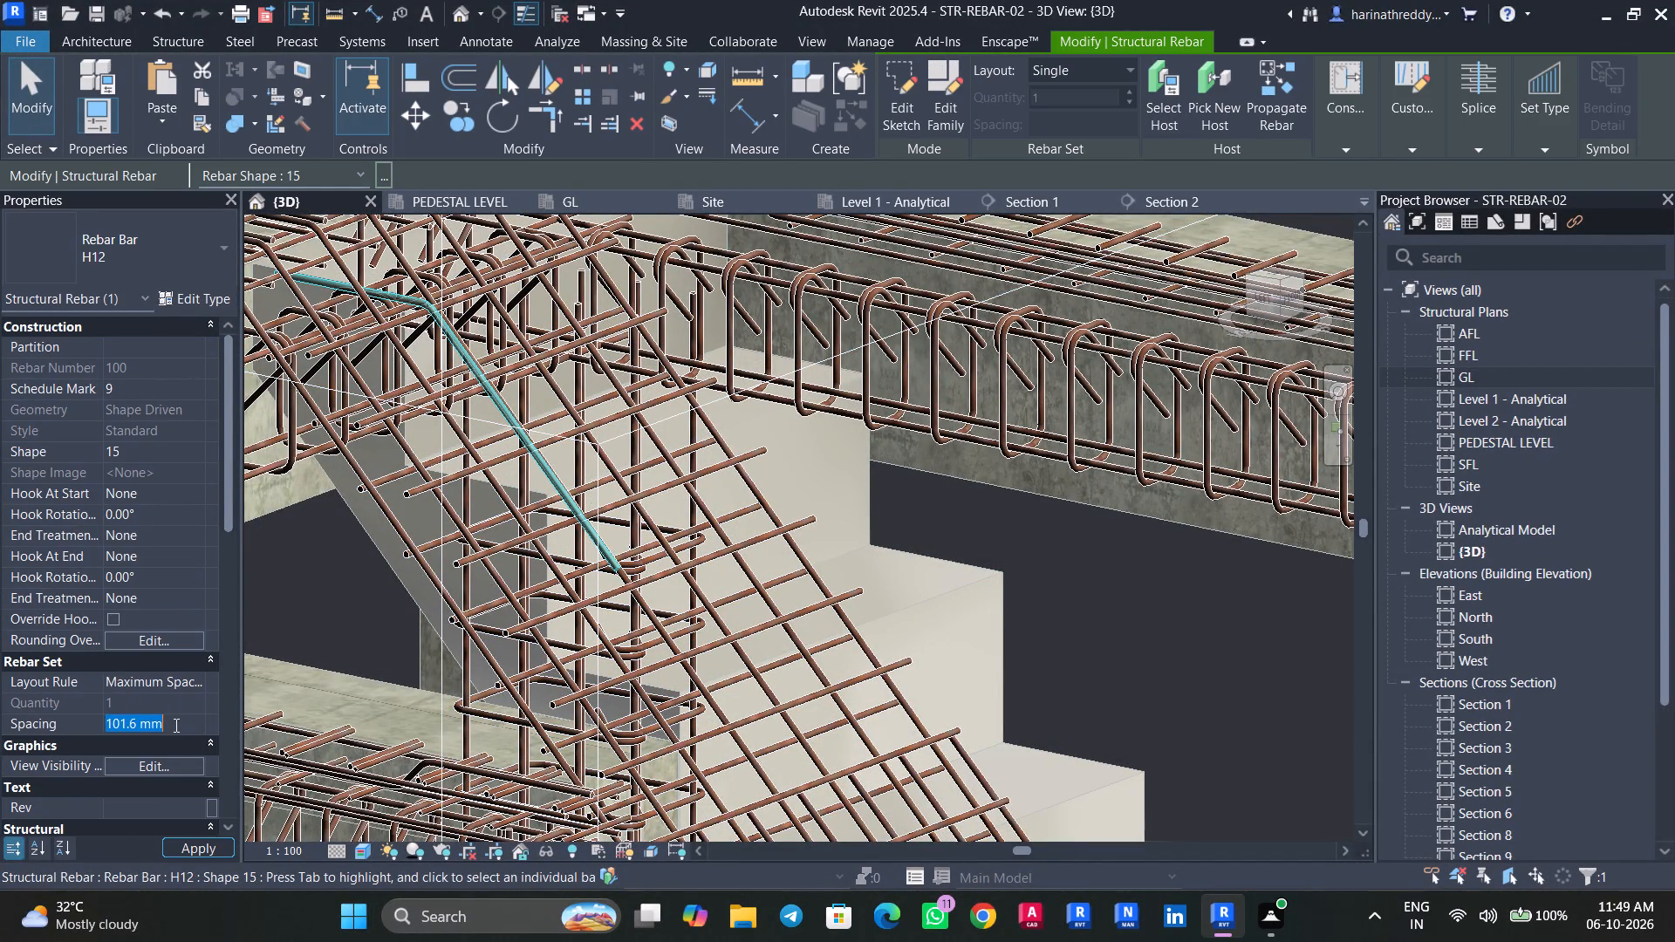
pyautogui.write('150')
pyautogui.press('Return')
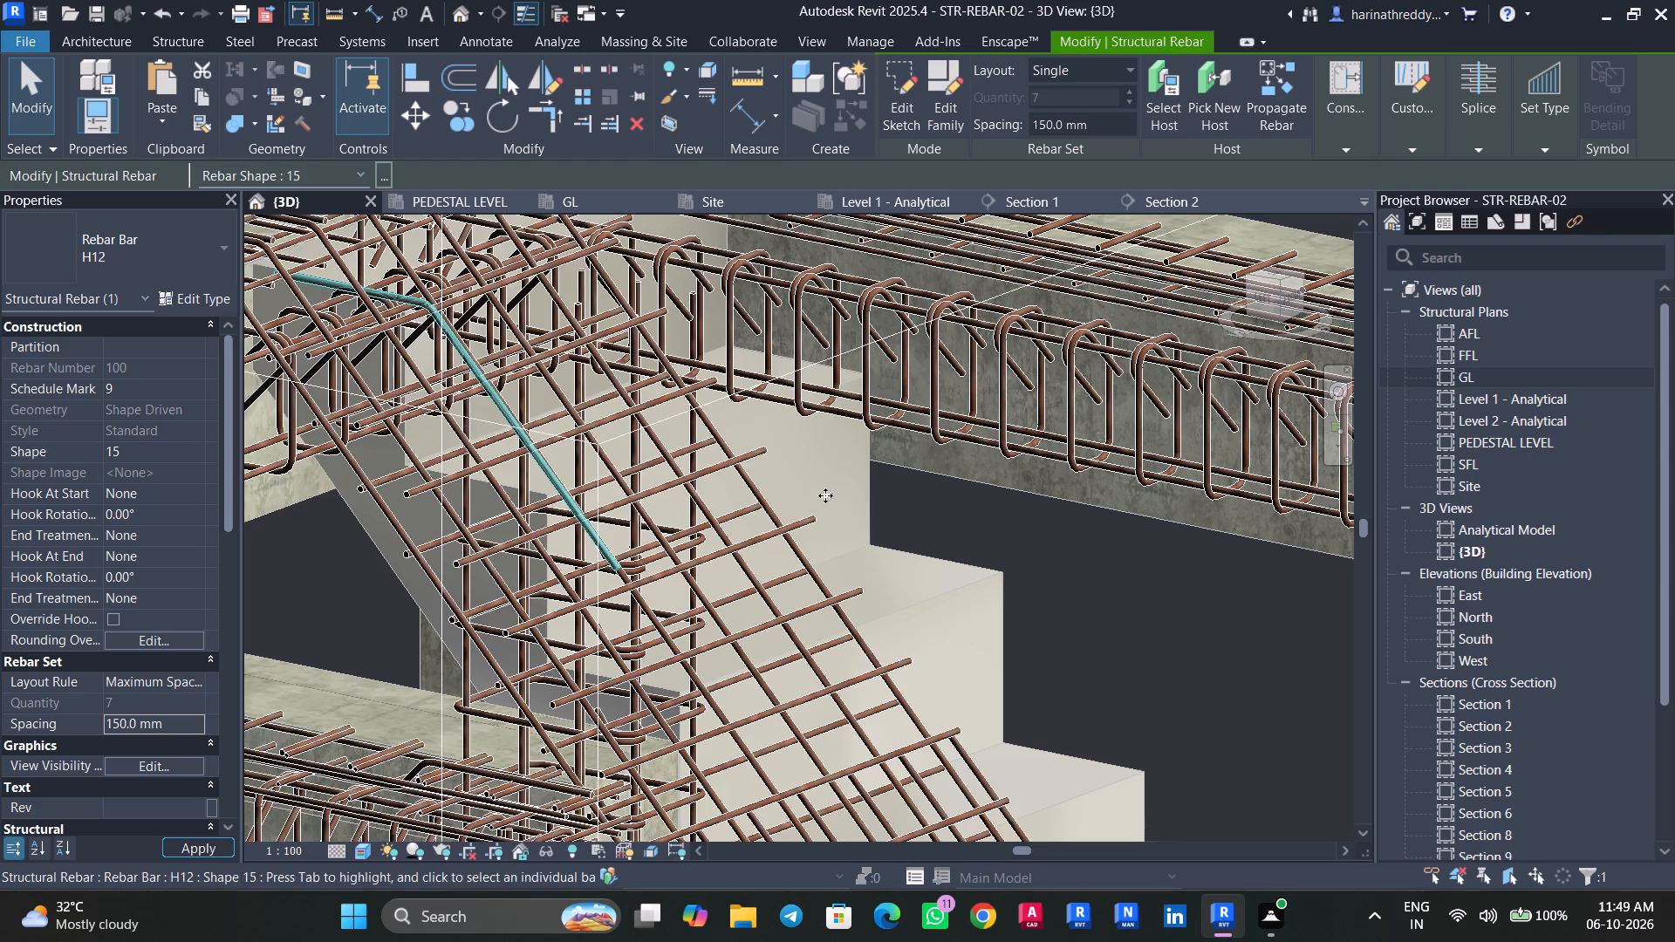
pyautogui.press('Escape')
pyautogui.press('Escape')
# Examine the shape 15 bars and the flight and landing reinforcement in 3D from several angles.
pyautogui.keyDown('shift'); pyautogui.moveTo(879, 511); pyautogui.dragTo(813, 585, button='middle'); pyautogui.keyUp('shift')
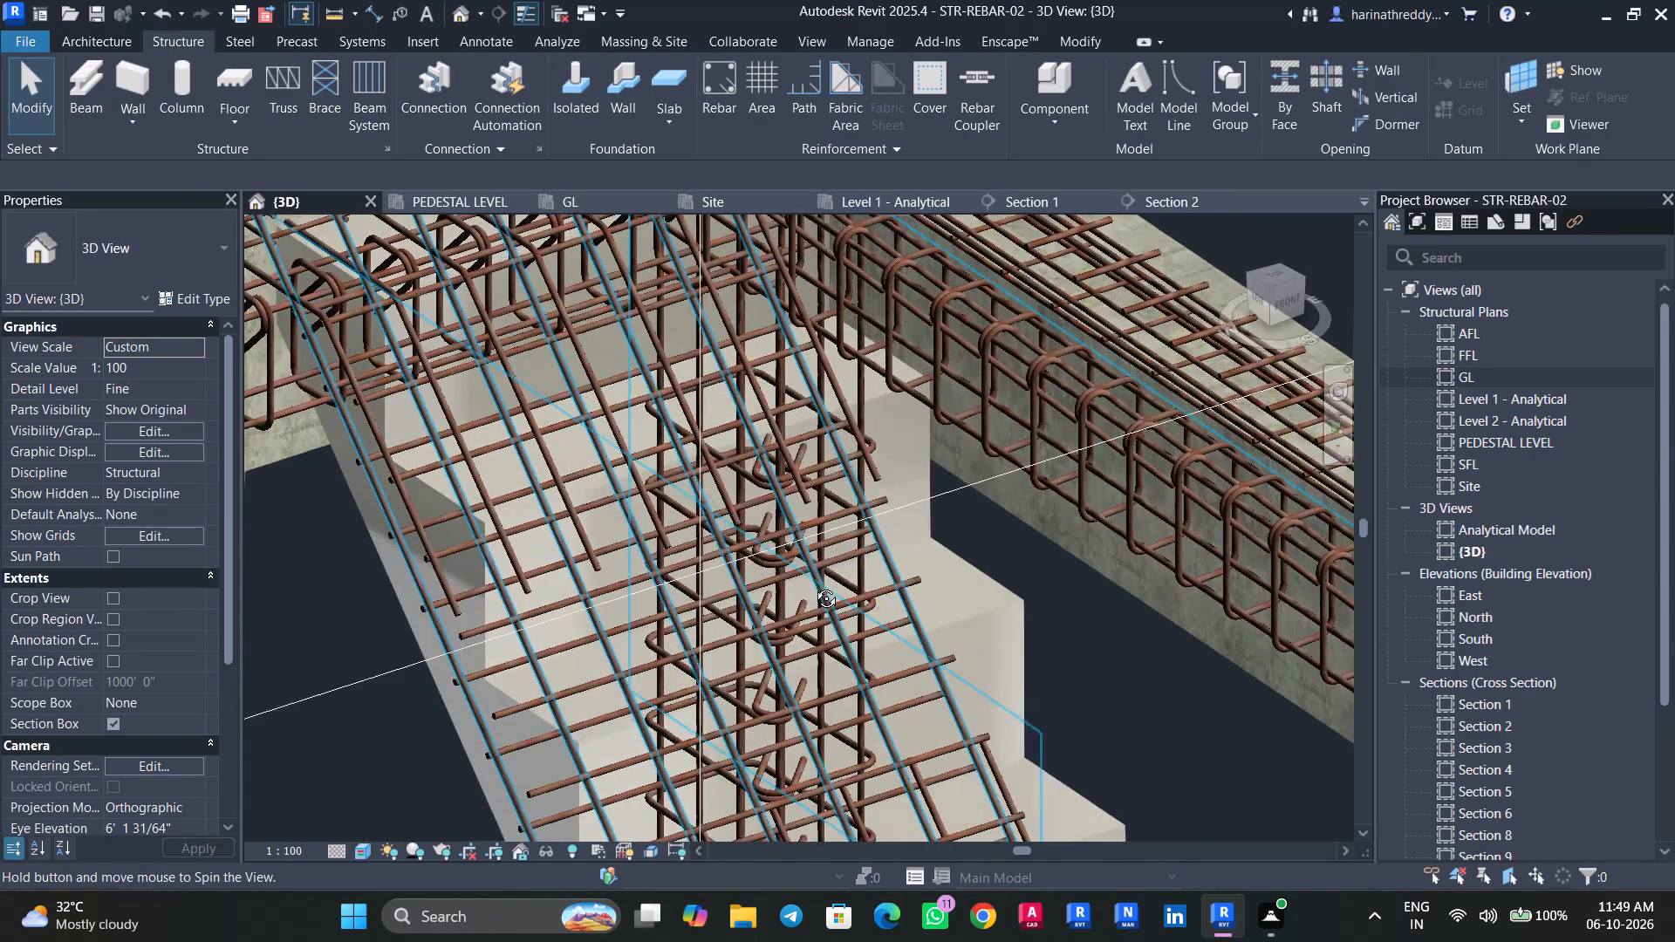
pyautogui.keyDown('shift'); pyautogui.moveTo(813, 585); pyautogui.dragTo(873, 565, button='middle'); pyautogui.keyUp('shift')
pyautogui.scroll(-2, 874, 566)
pyautogui.scroll(1, 875, 574)
pyautogui.scroll(-1, 875, 575)
pyautogui.moveTo(1033, 619); pyautogui.dragTo(933, 213, button='middle')
pyautogui.keyDown('shift'); pyautogui.moveTo(978, 298); pyautogui.dragTo(970, 384, button='middle'); pyautogui.keyUp('shift')
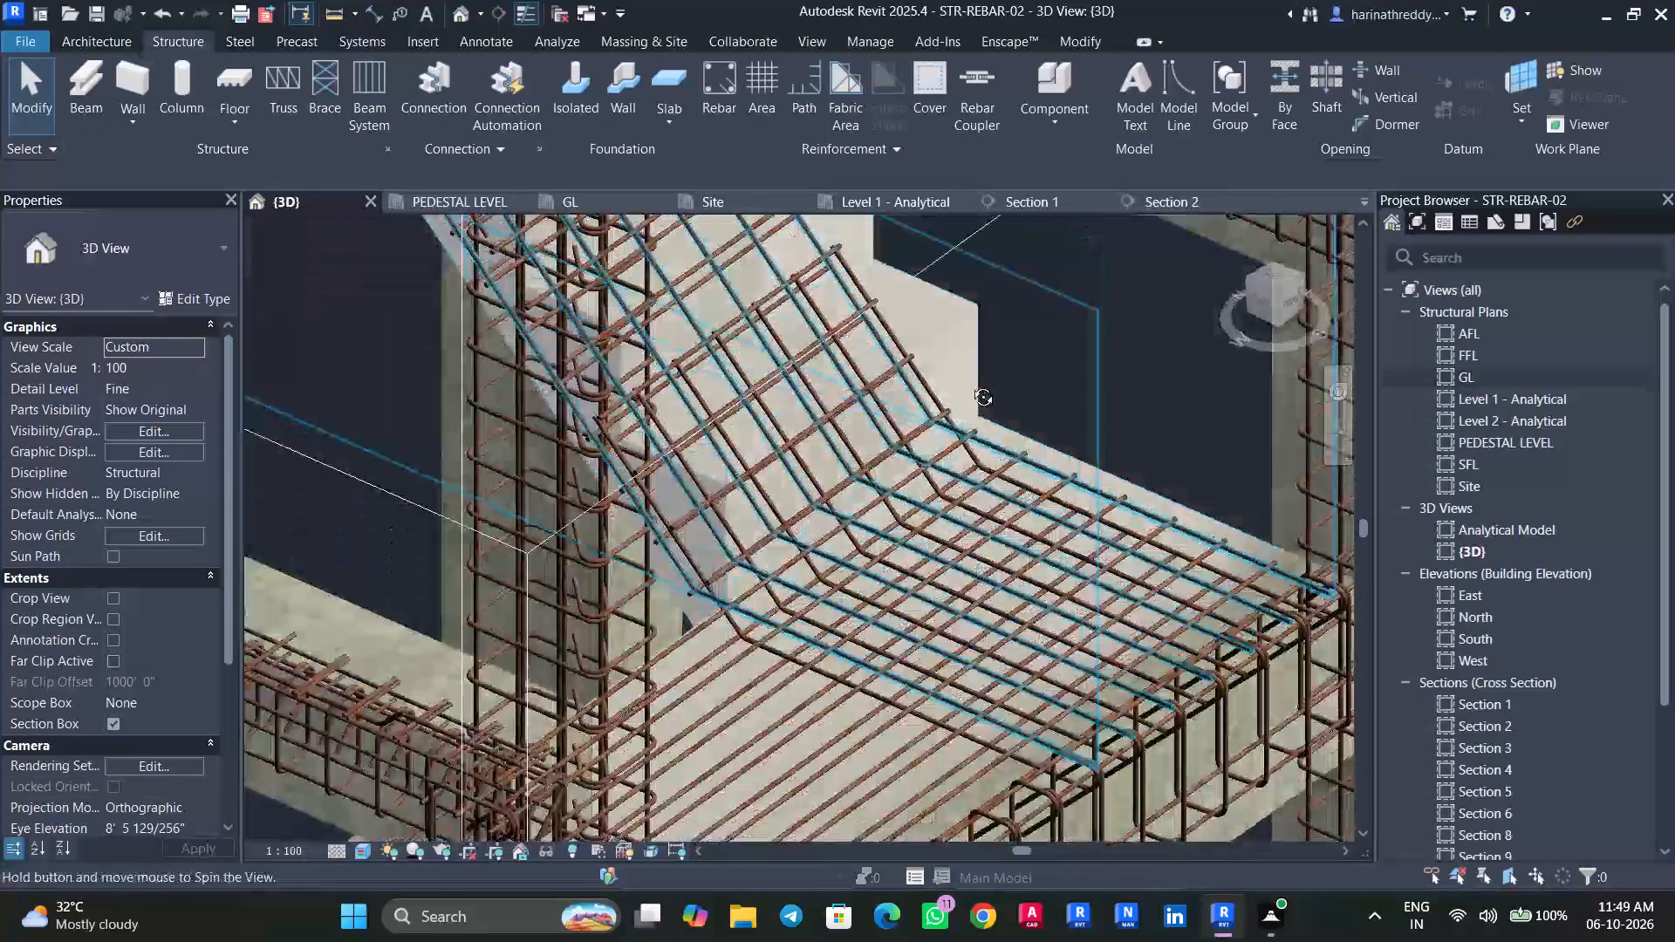
pyautogui.keyDown('shift'); pyautogui.moveTo(970, 384); pyautogui.dragTo(950, 476, button='middle'); pyautogui.keyUp('shift')
pyautogui.scroll(-5, 1017, 424)
pyautogui.scroll(1, 1017, 426)
pyautogui.scroll(-4, 1019, 419)
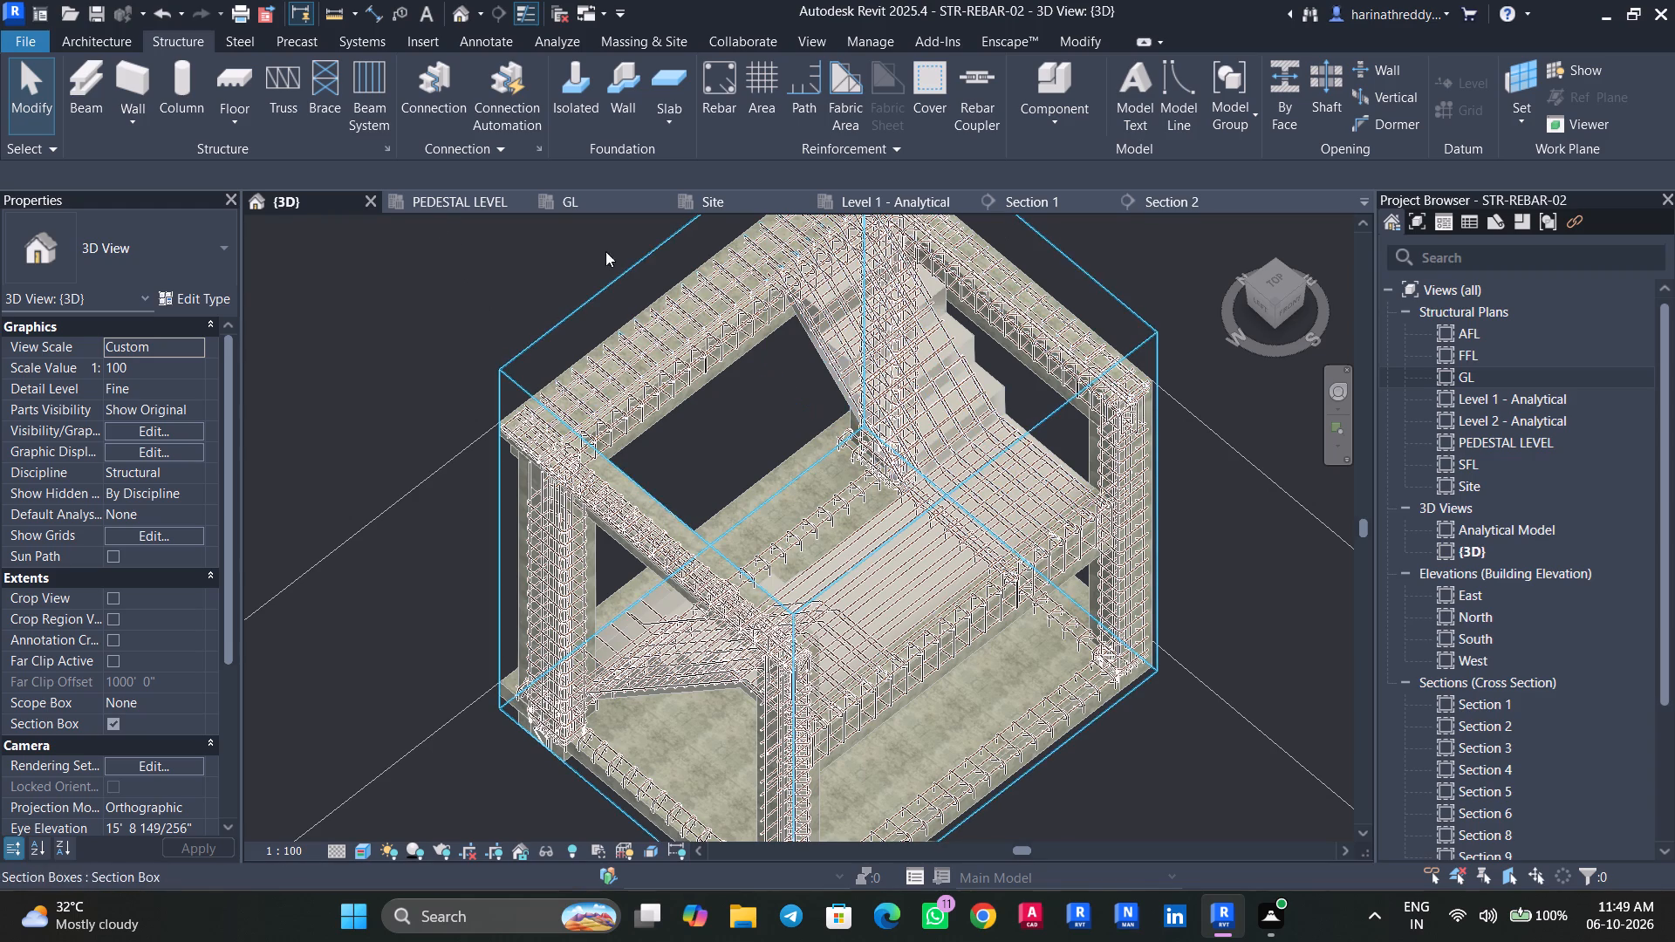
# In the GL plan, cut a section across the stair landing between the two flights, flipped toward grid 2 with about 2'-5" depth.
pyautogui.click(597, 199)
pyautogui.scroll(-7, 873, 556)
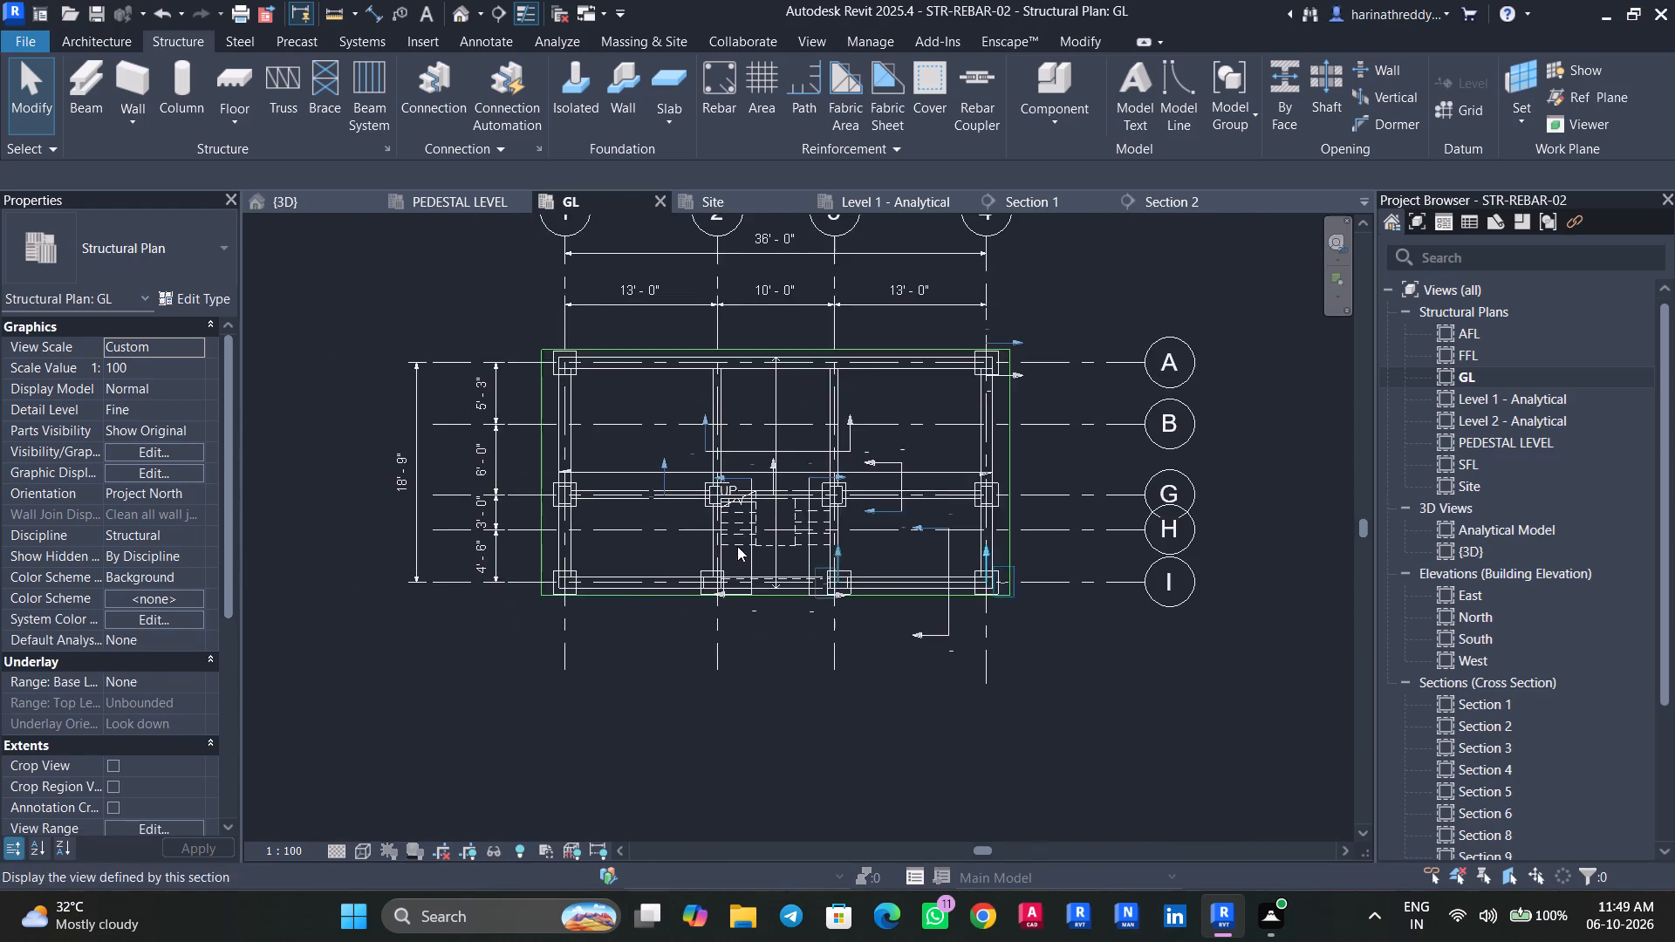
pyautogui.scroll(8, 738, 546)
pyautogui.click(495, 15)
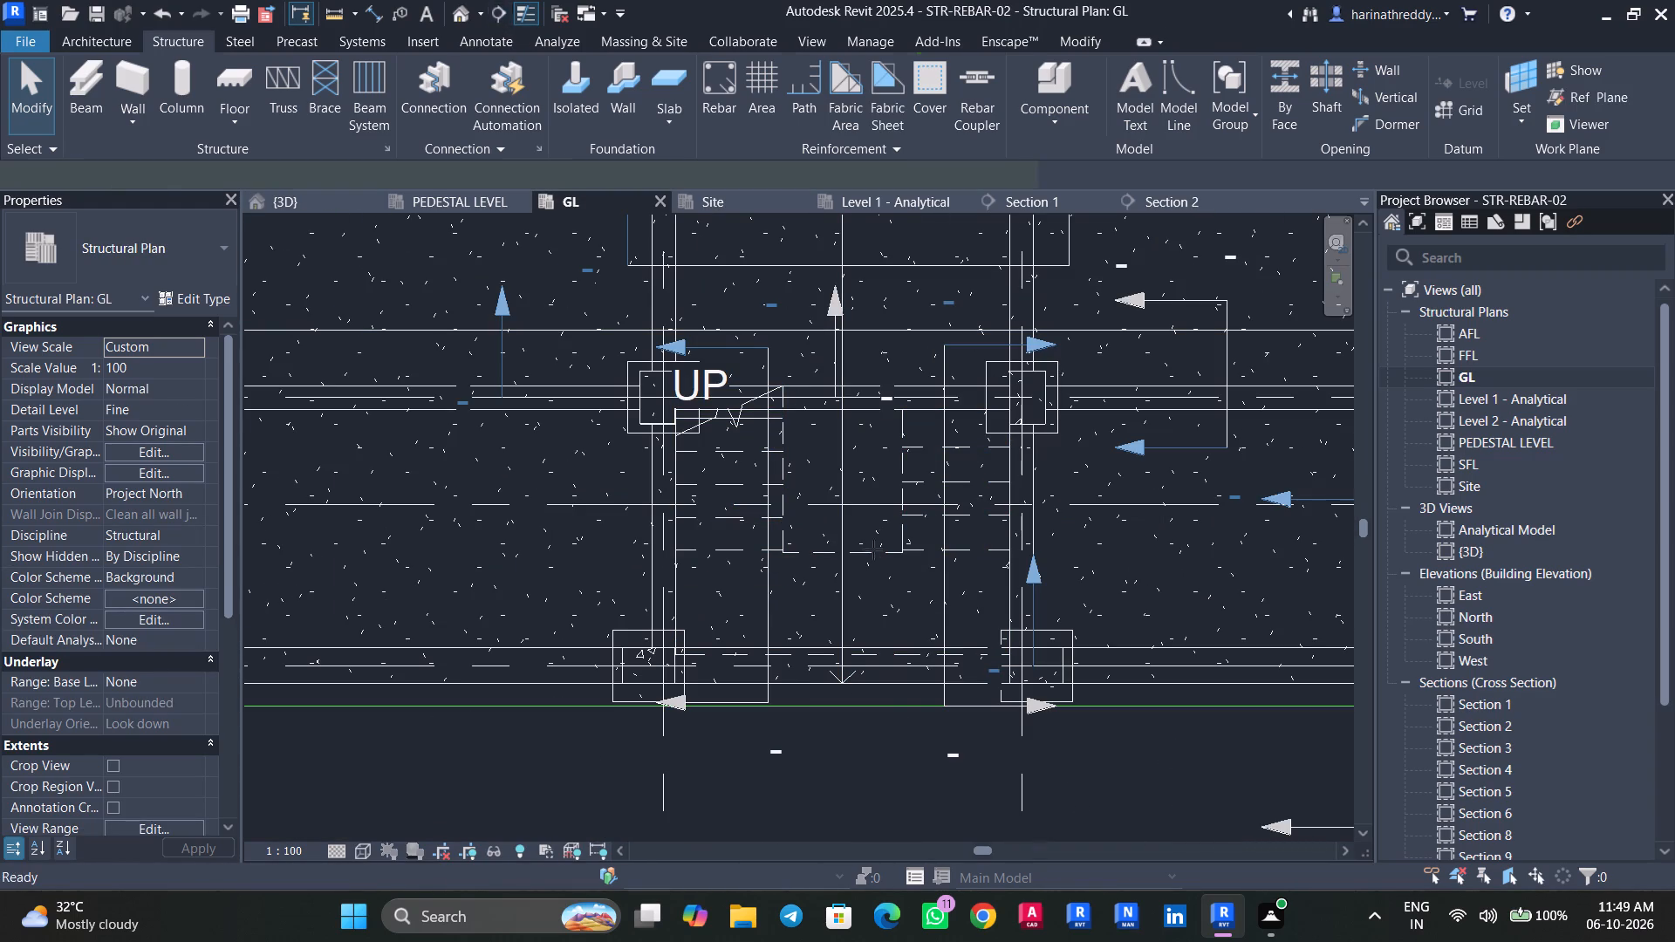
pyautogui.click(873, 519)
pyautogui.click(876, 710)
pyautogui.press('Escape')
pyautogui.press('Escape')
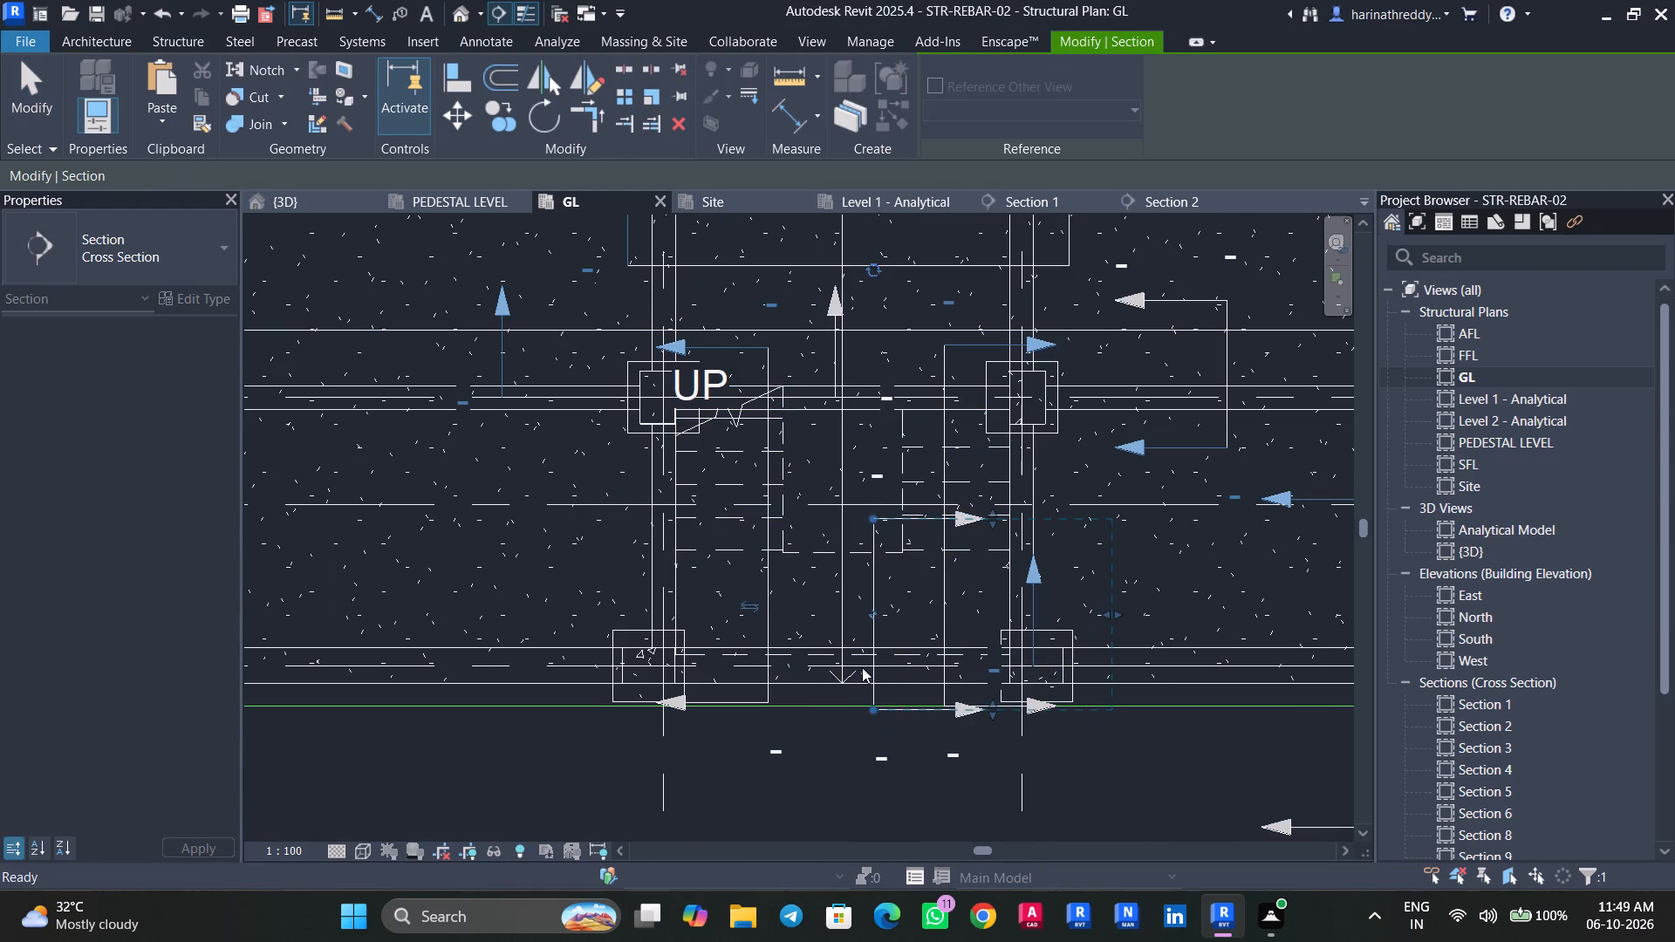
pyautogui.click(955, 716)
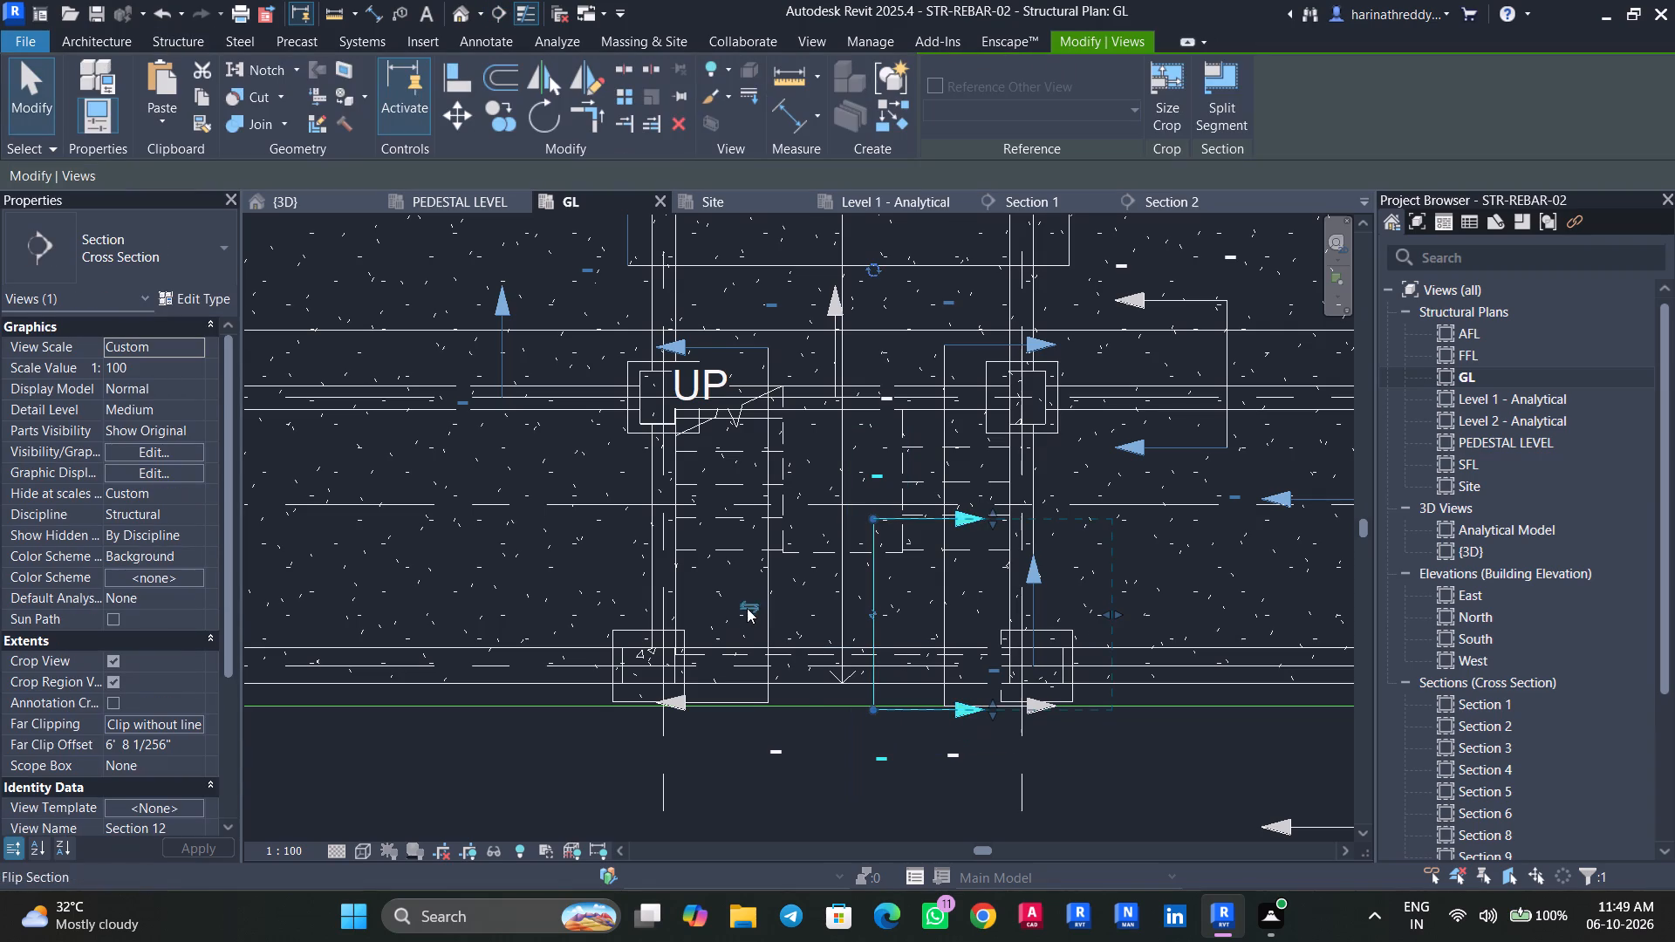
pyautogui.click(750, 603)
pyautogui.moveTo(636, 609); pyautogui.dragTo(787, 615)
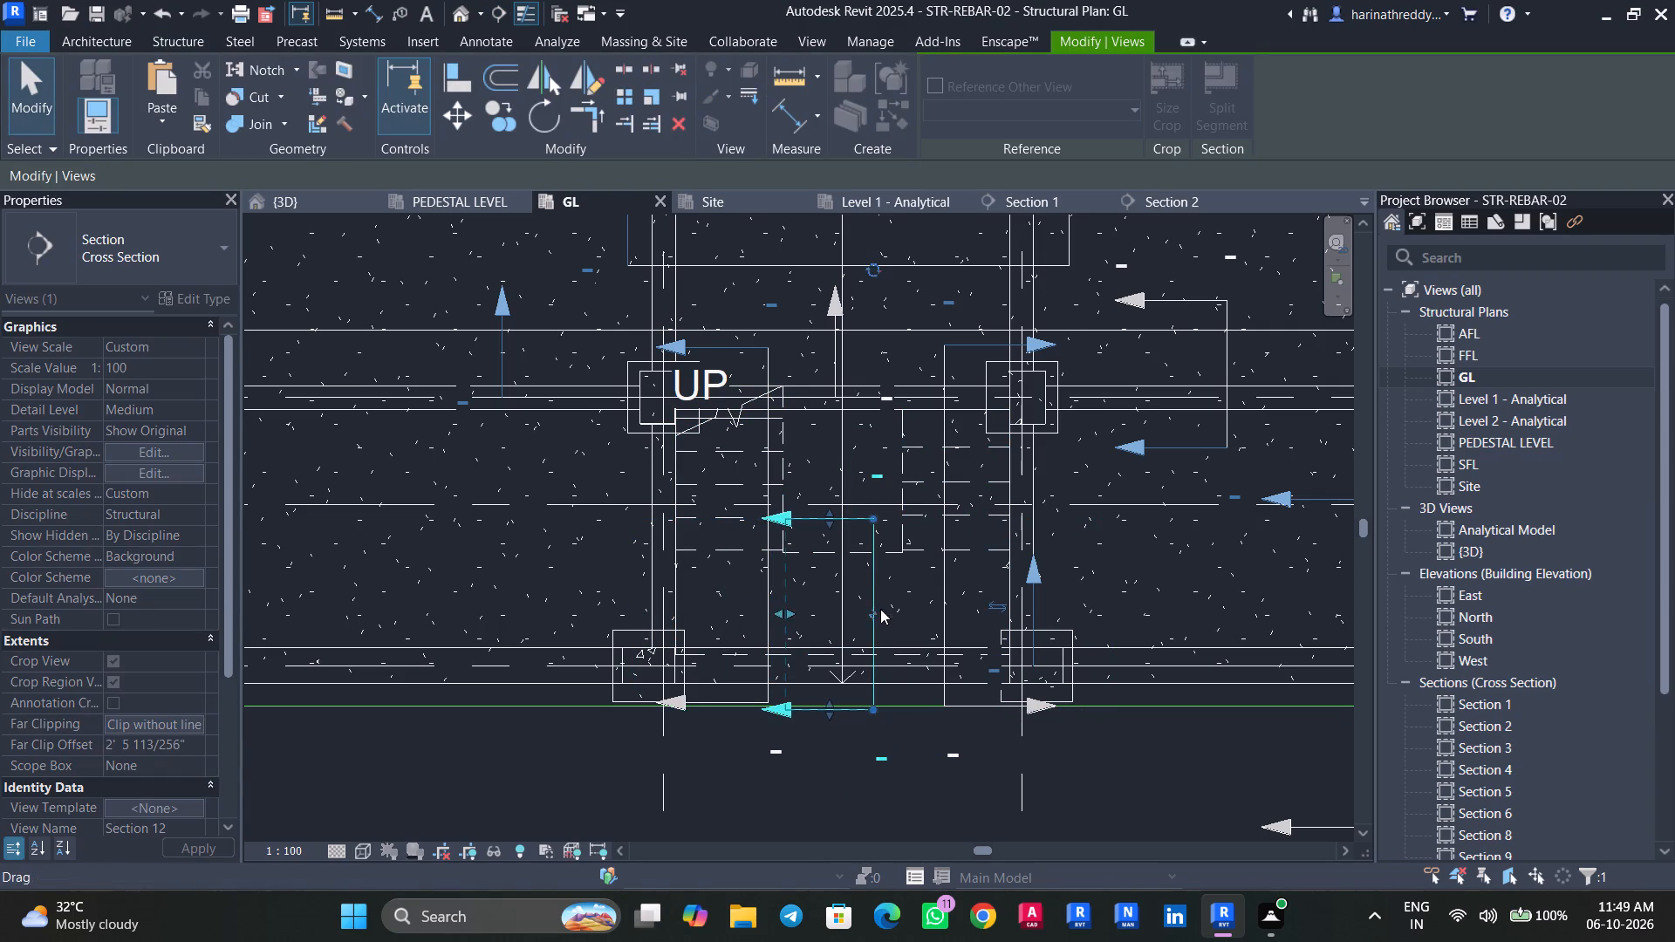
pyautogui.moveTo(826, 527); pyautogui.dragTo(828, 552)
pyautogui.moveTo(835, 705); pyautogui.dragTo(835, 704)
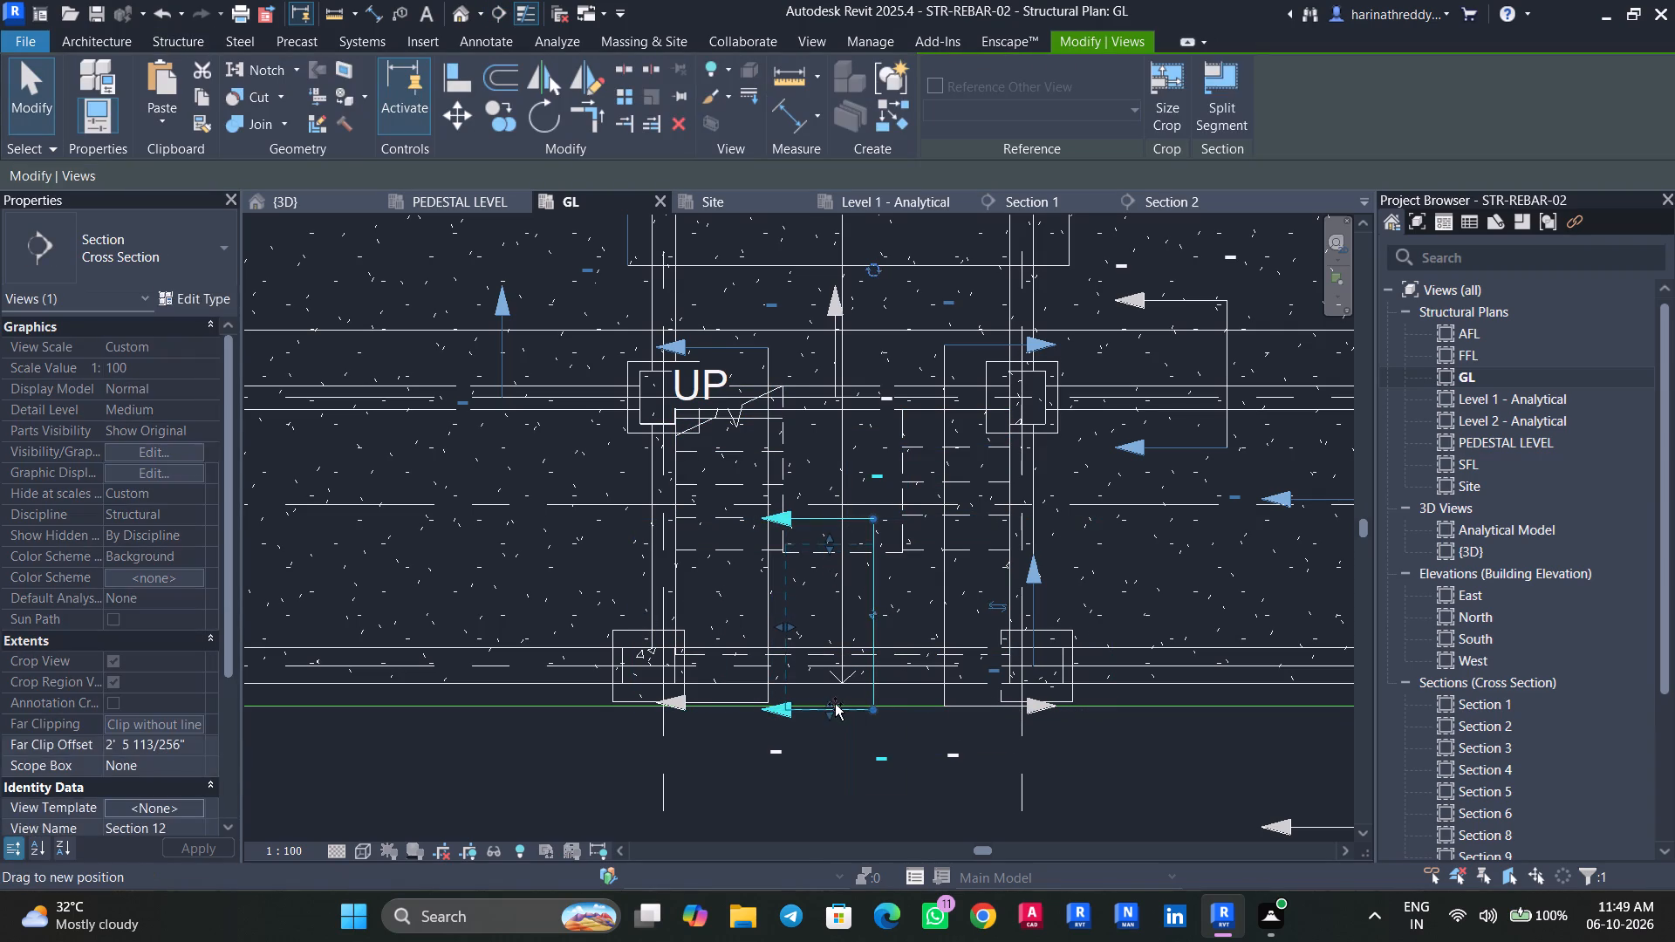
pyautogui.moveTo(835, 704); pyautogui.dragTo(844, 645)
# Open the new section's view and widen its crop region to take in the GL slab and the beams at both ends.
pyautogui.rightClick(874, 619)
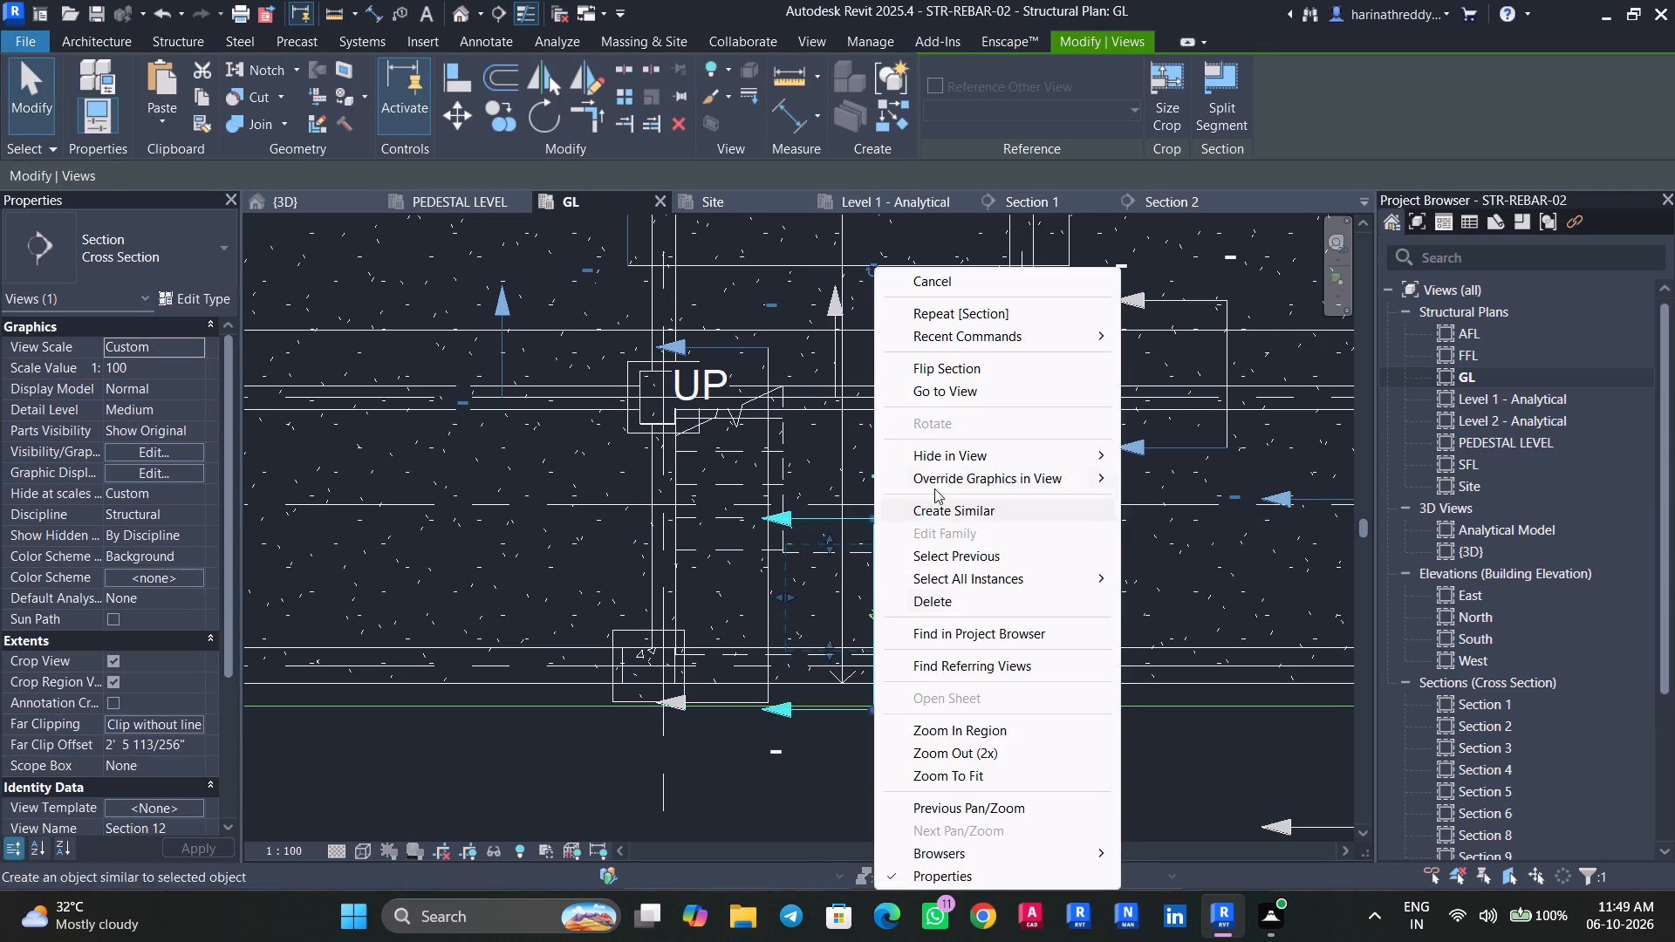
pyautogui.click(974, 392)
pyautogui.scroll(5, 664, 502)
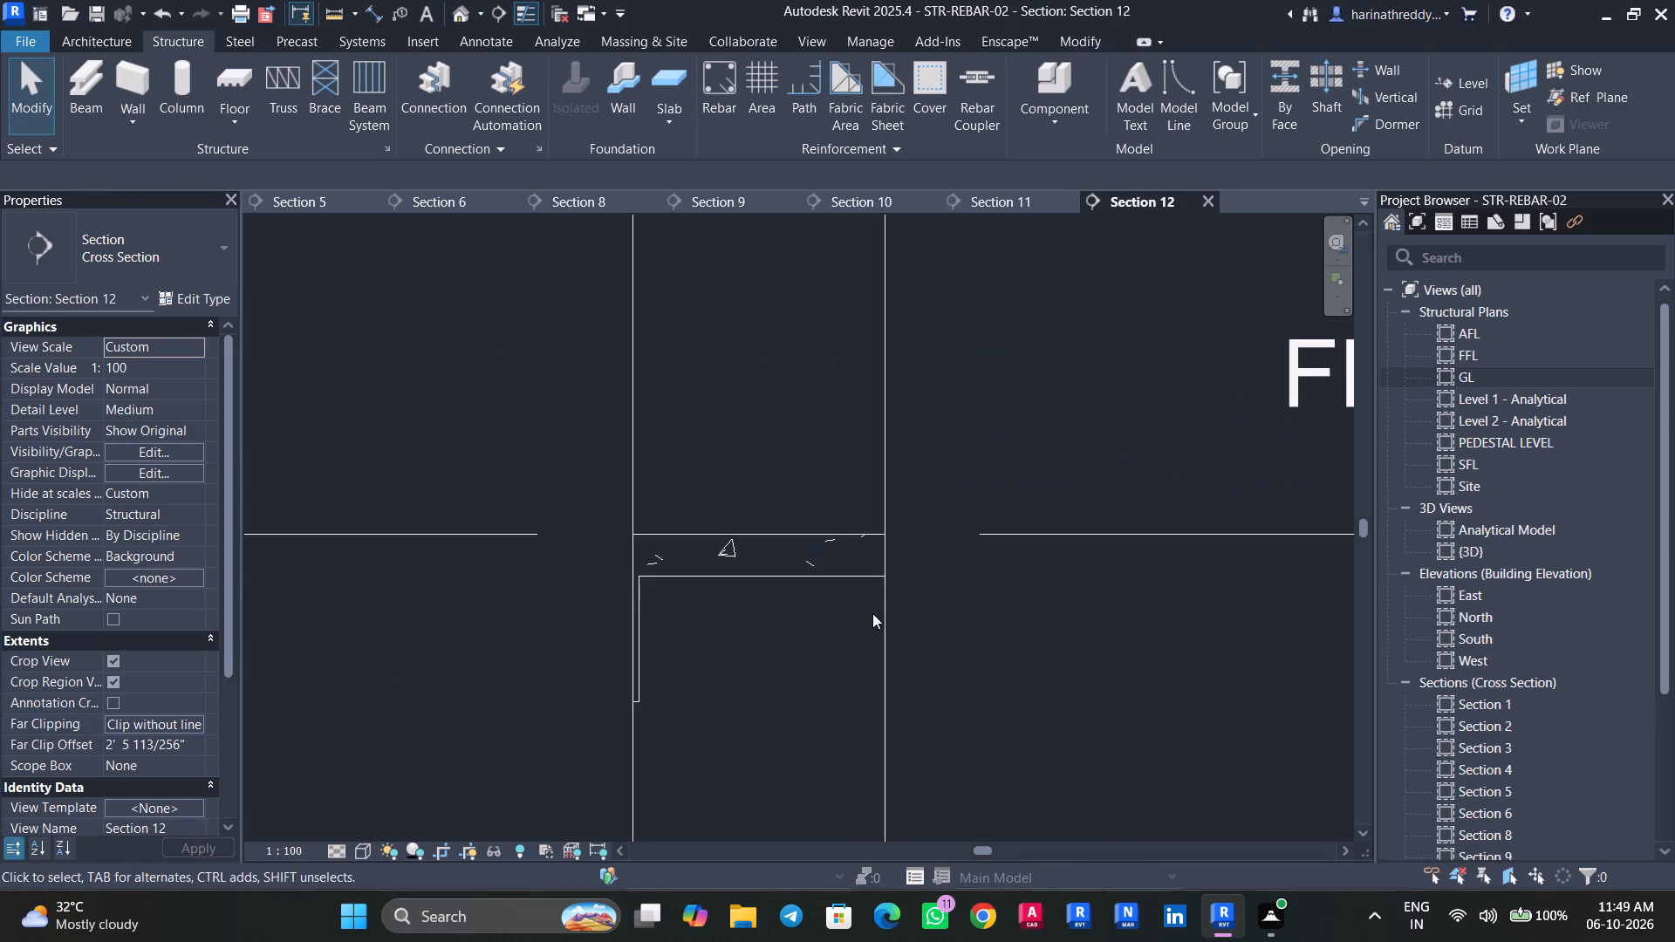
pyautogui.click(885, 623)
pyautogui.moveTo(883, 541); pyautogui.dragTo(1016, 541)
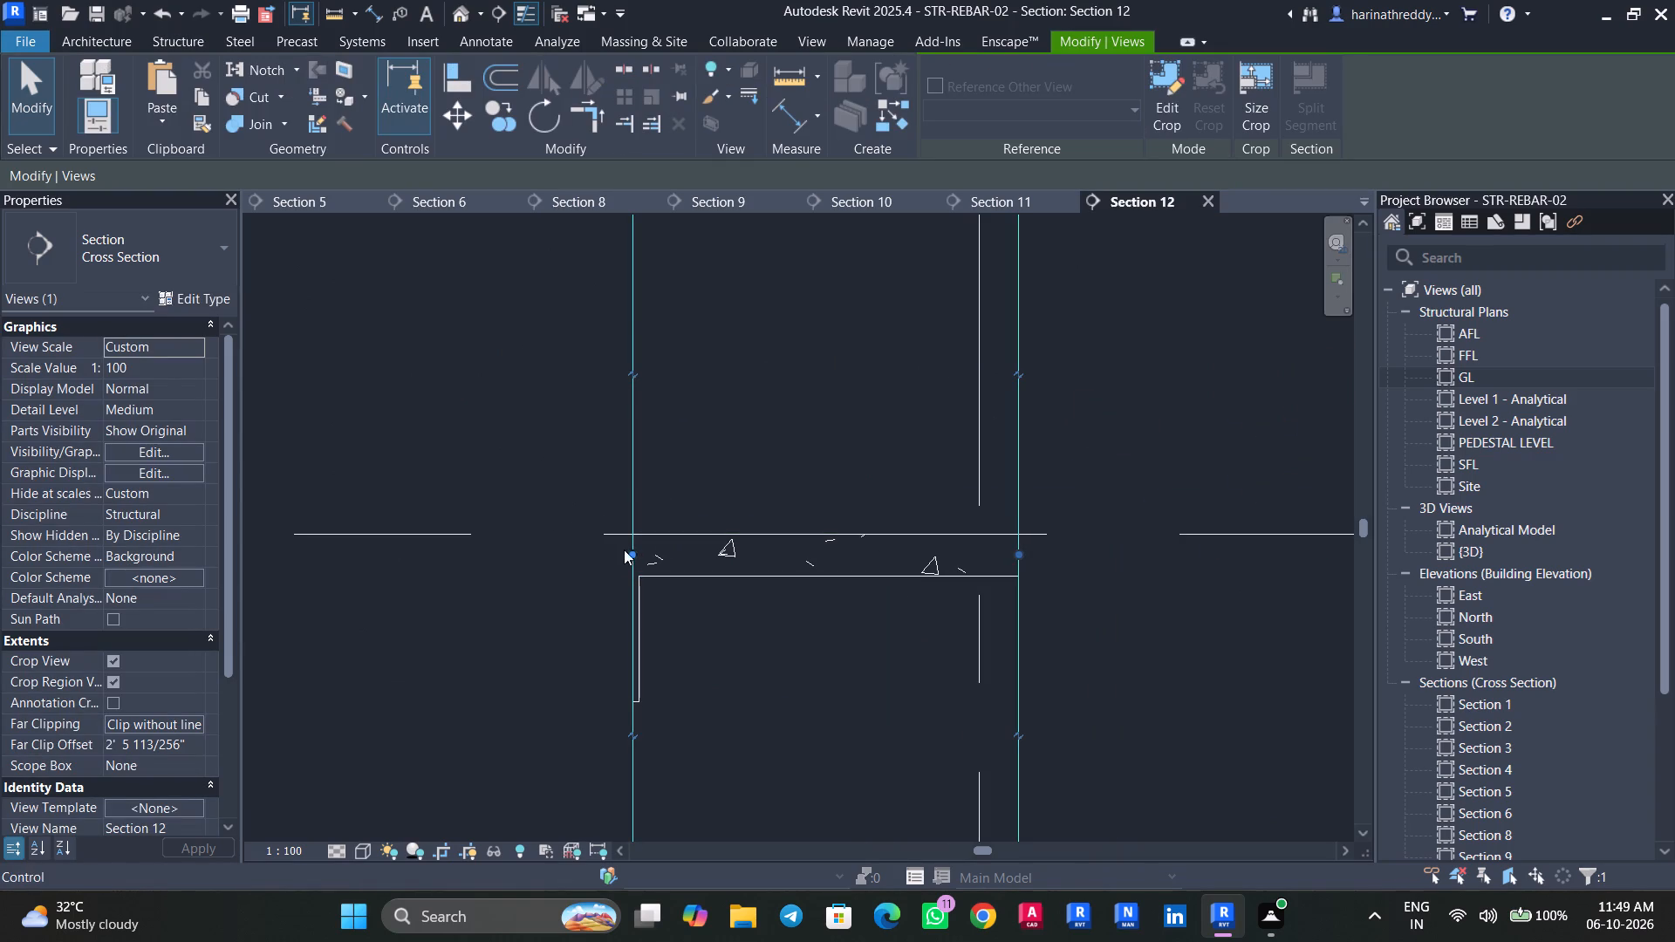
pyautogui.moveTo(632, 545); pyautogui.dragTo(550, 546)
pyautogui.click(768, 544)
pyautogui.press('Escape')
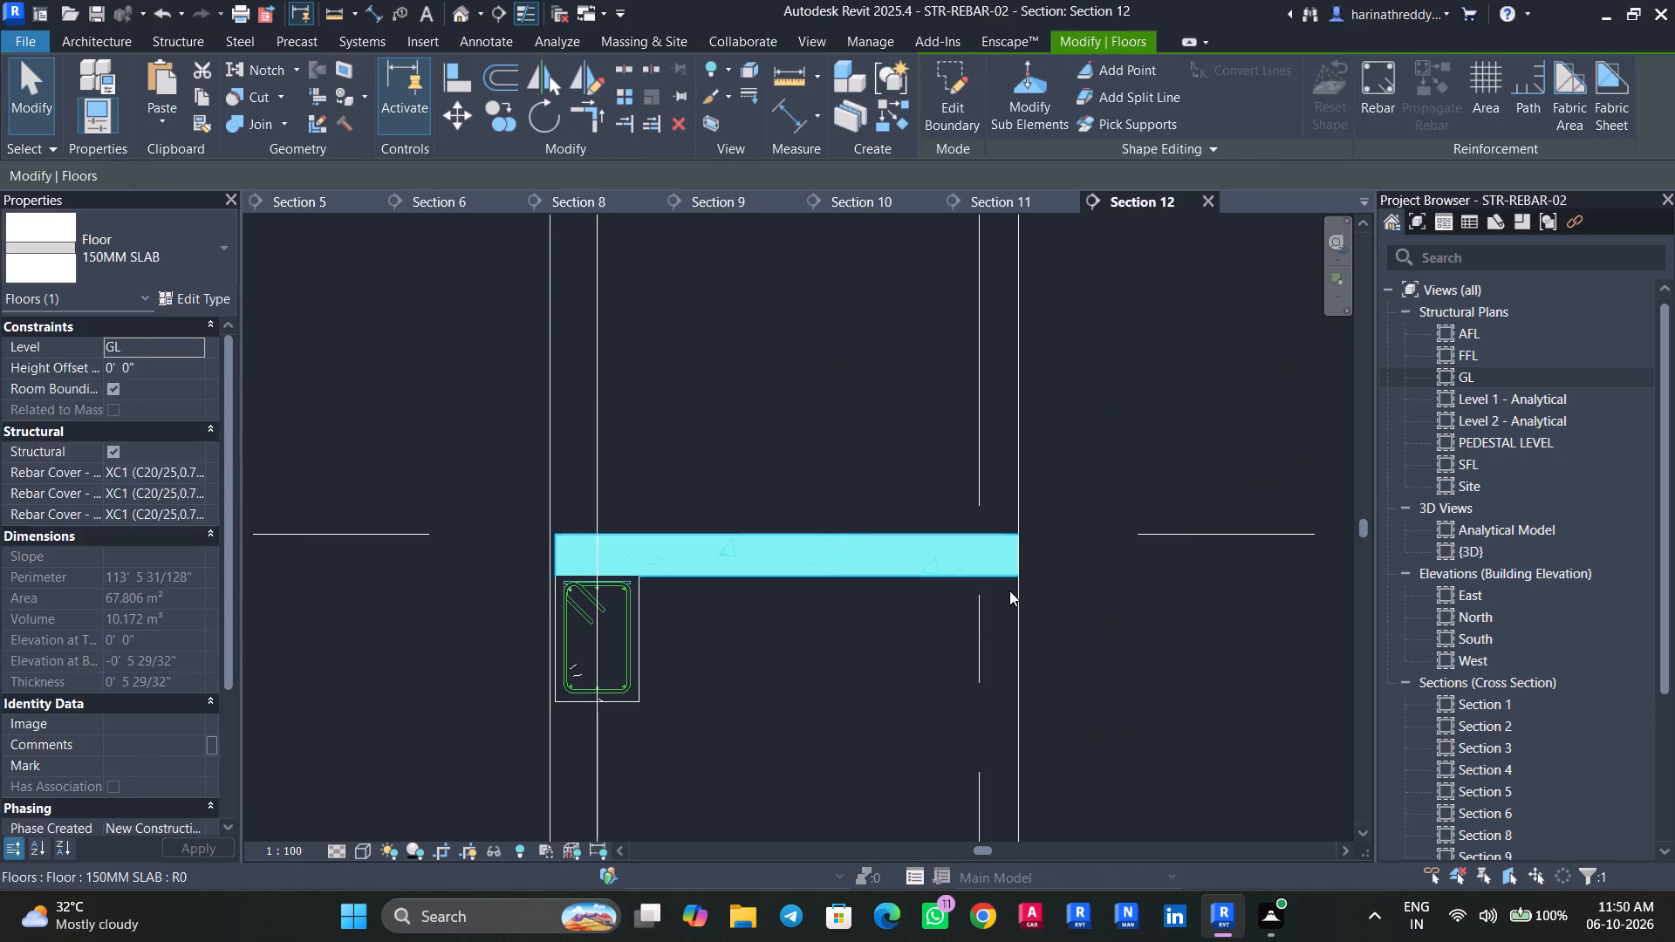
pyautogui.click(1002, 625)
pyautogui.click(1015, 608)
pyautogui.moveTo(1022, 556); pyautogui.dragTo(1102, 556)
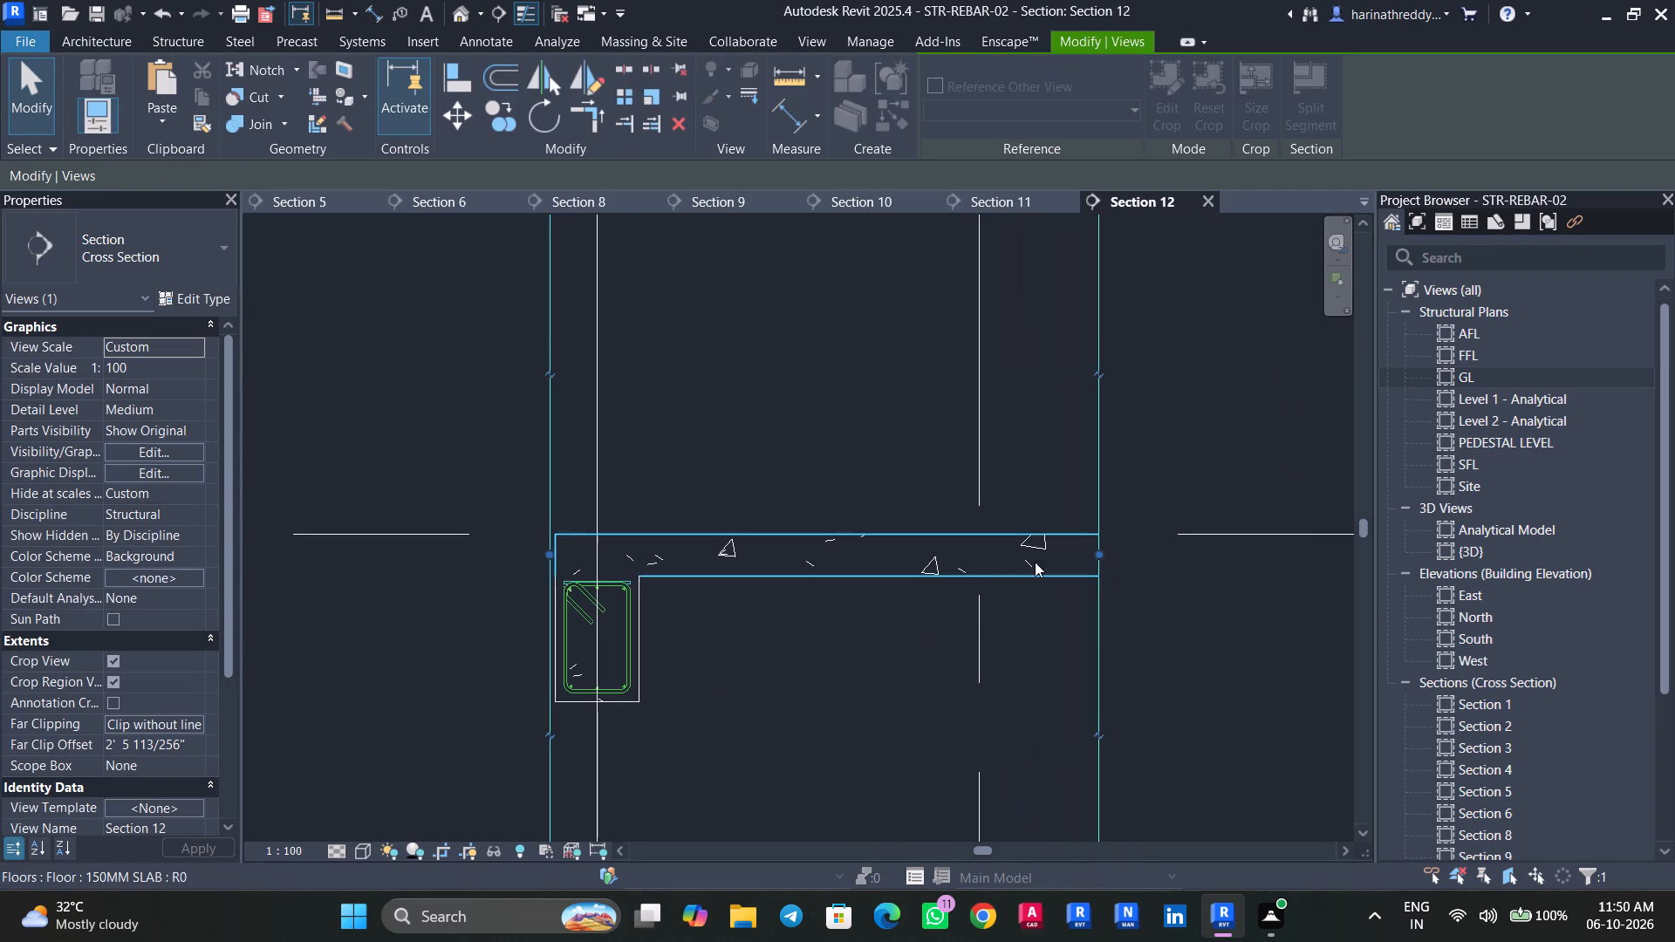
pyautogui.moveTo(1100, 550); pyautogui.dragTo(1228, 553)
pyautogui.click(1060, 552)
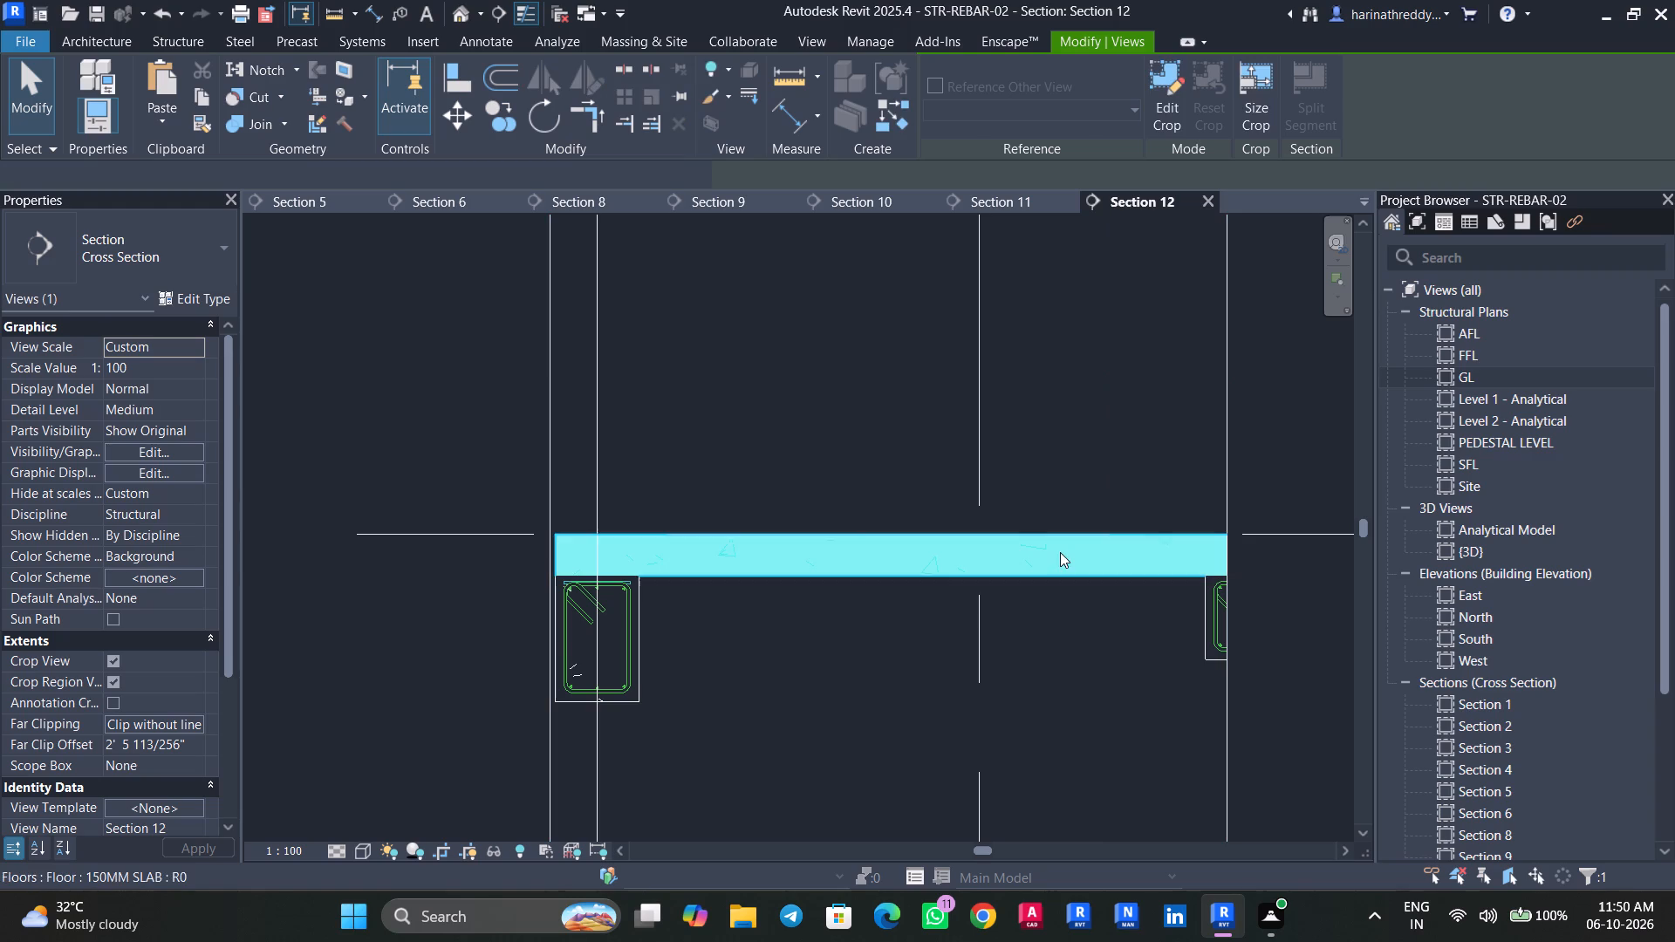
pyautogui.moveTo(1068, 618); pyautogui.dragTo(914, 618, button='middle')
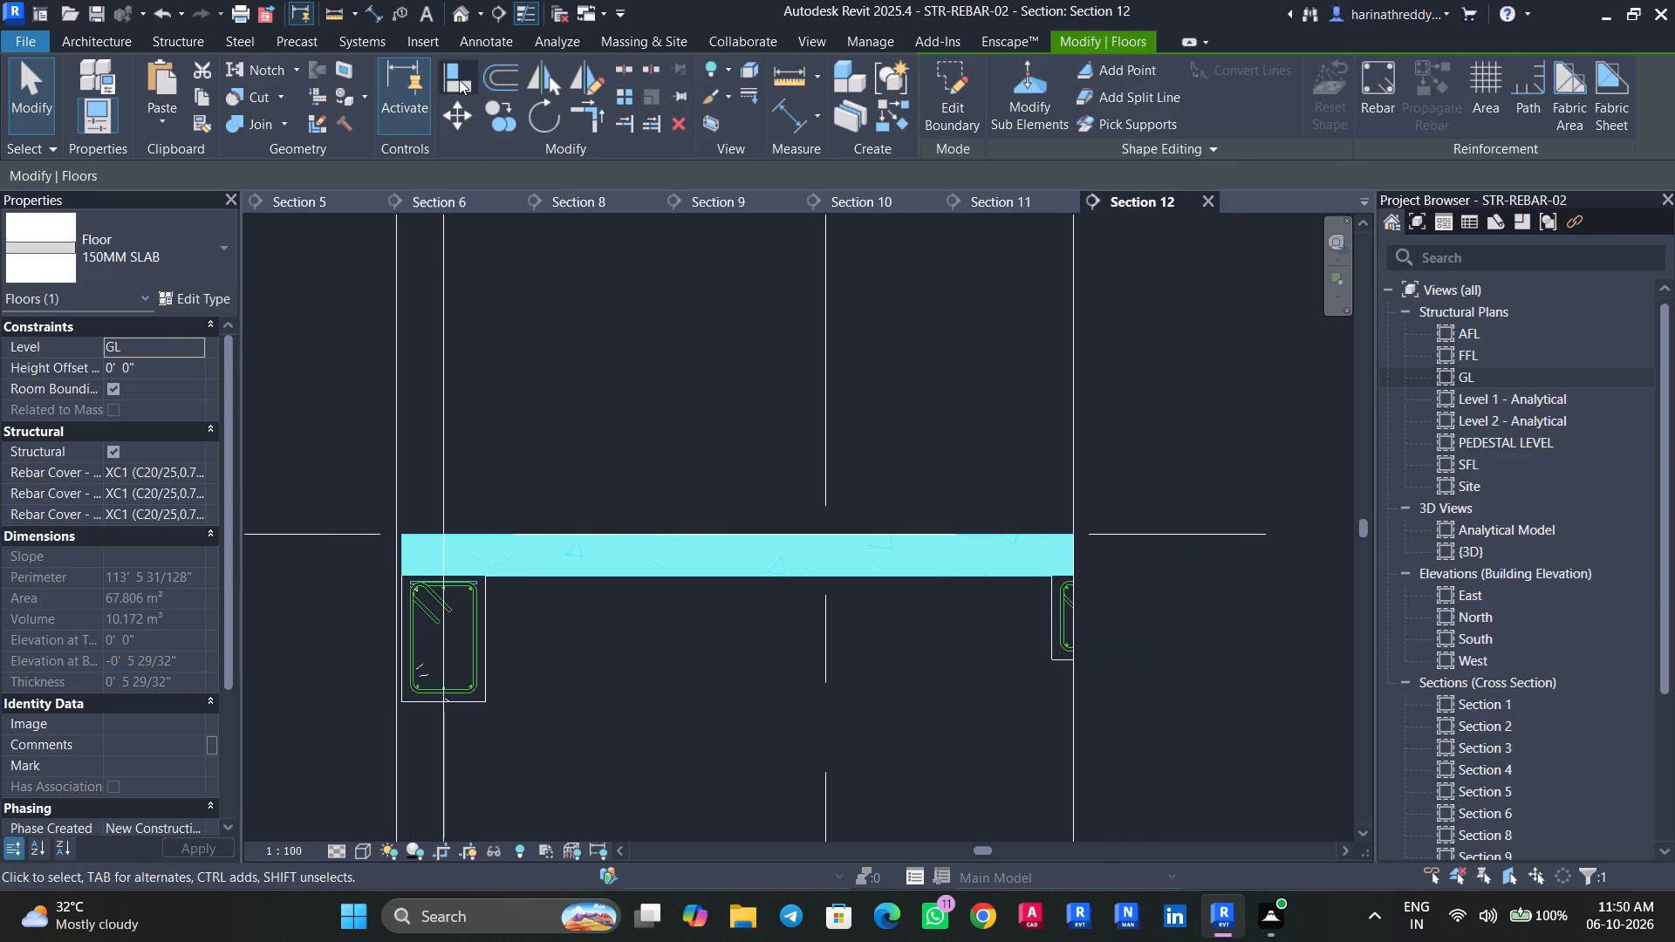
# Return to the GL plan, check the section line's position against the staircase, and reopen the section's view.
pyautogui.click(465, 23)
pyautogui.doubleClick(1457, 378)
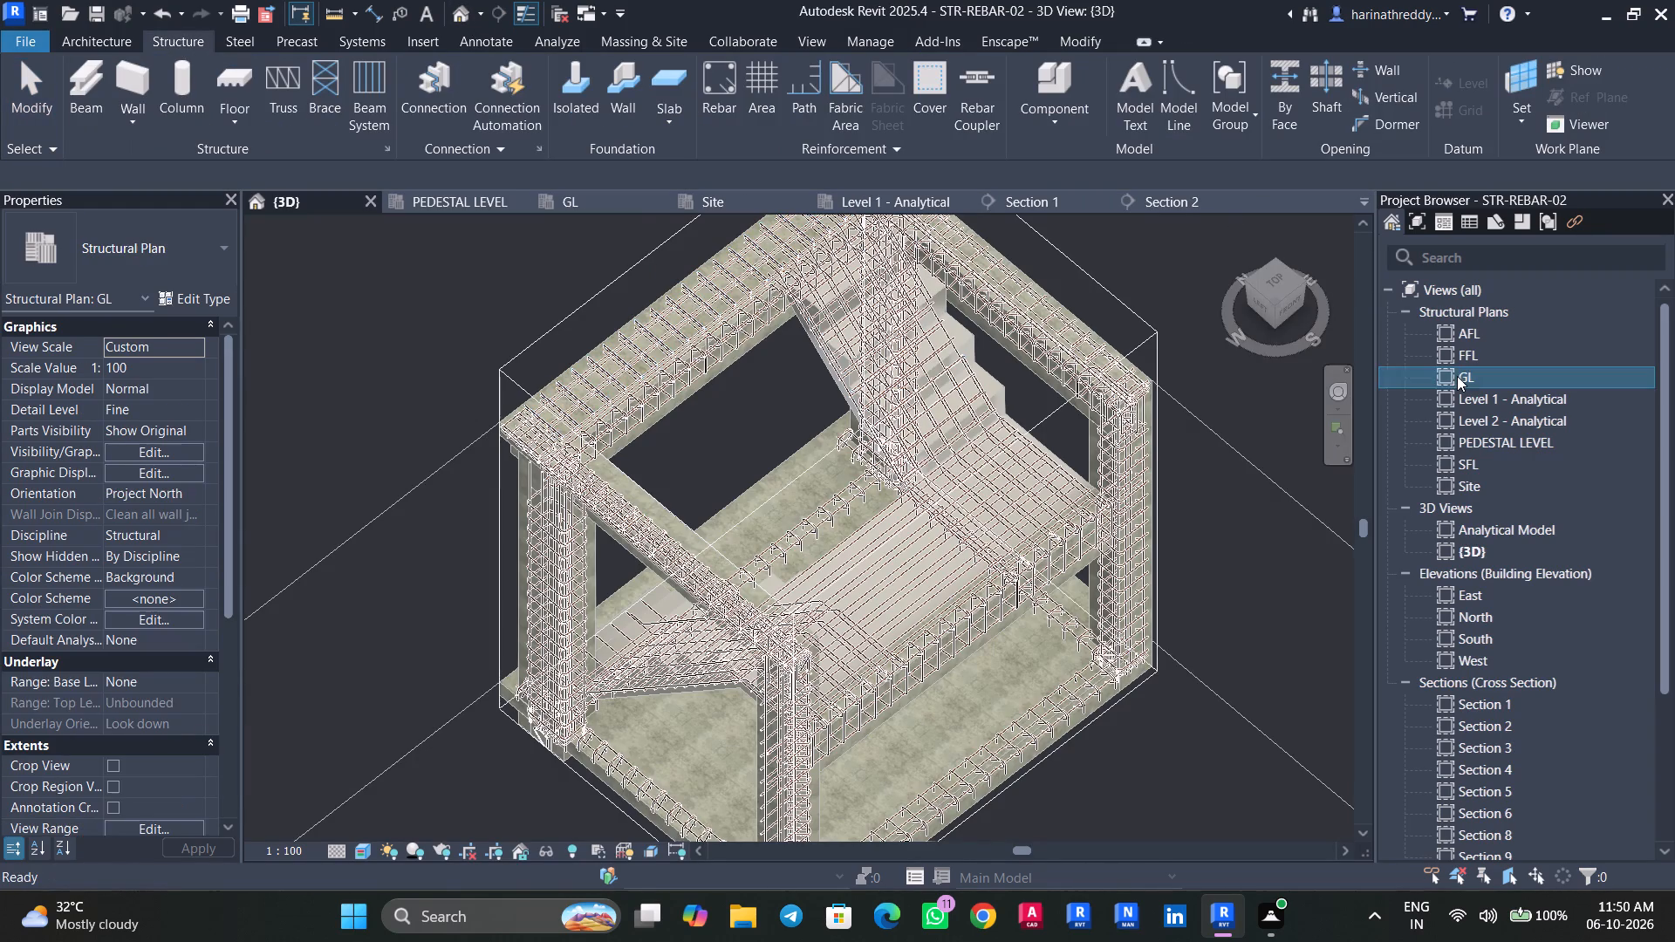
pyautogui.press('Escape')
pyautogui.press('Escape')
pyautogui.click(870, 587)
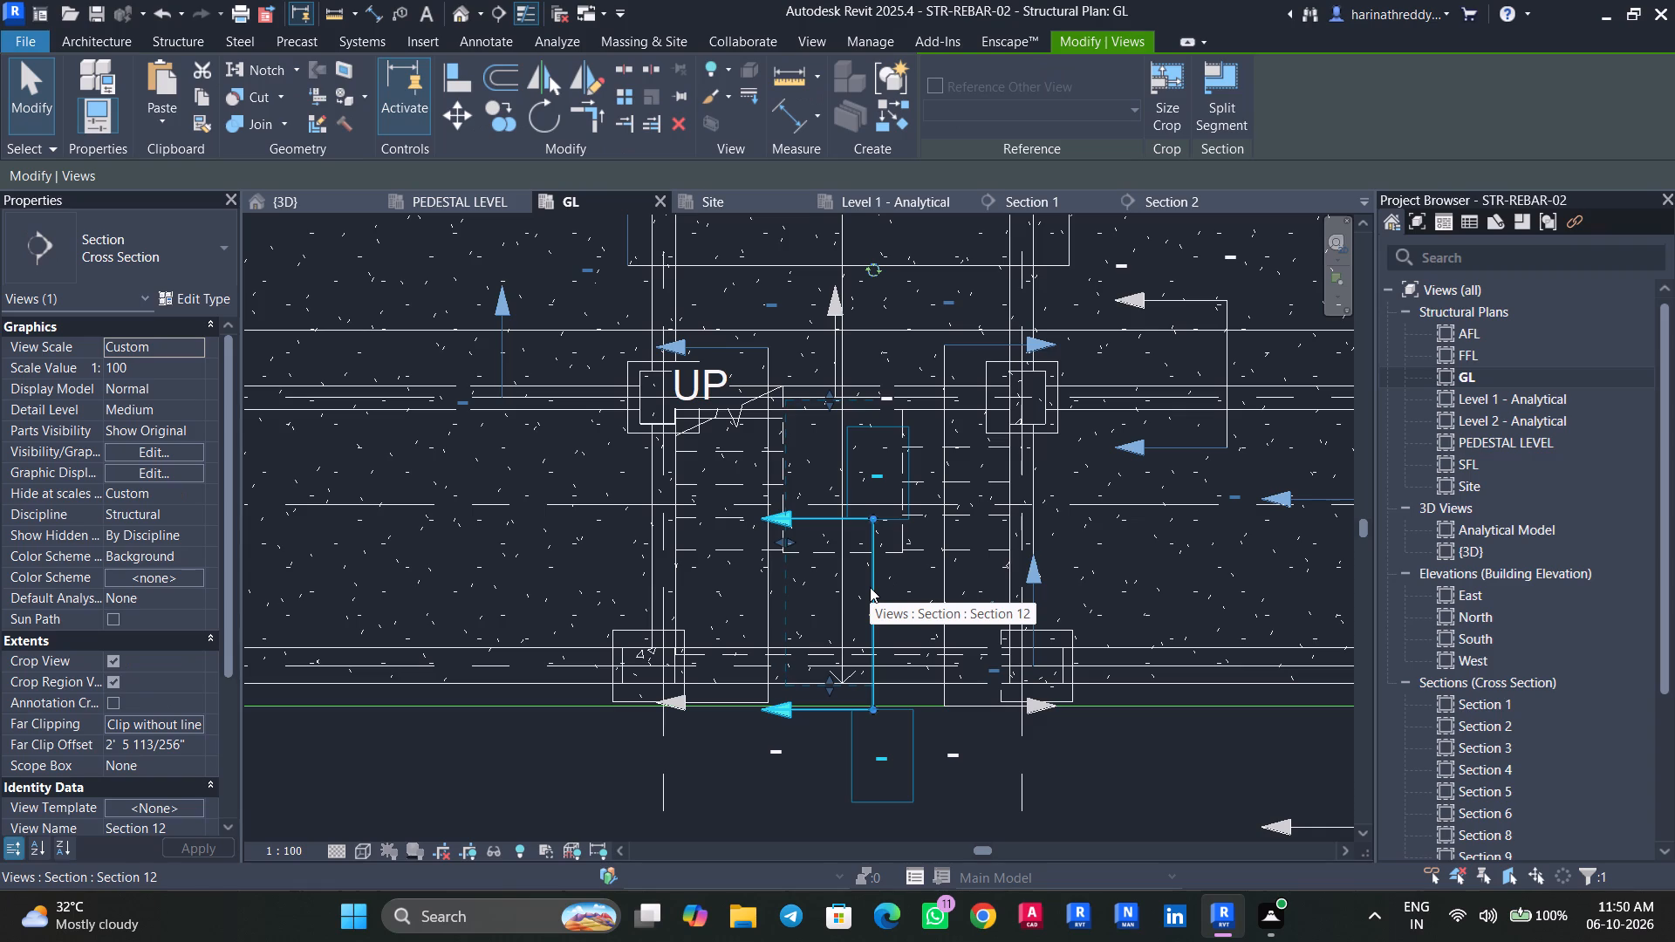
pyautogui.press('Escape')
pyautogui.click(812, 559)
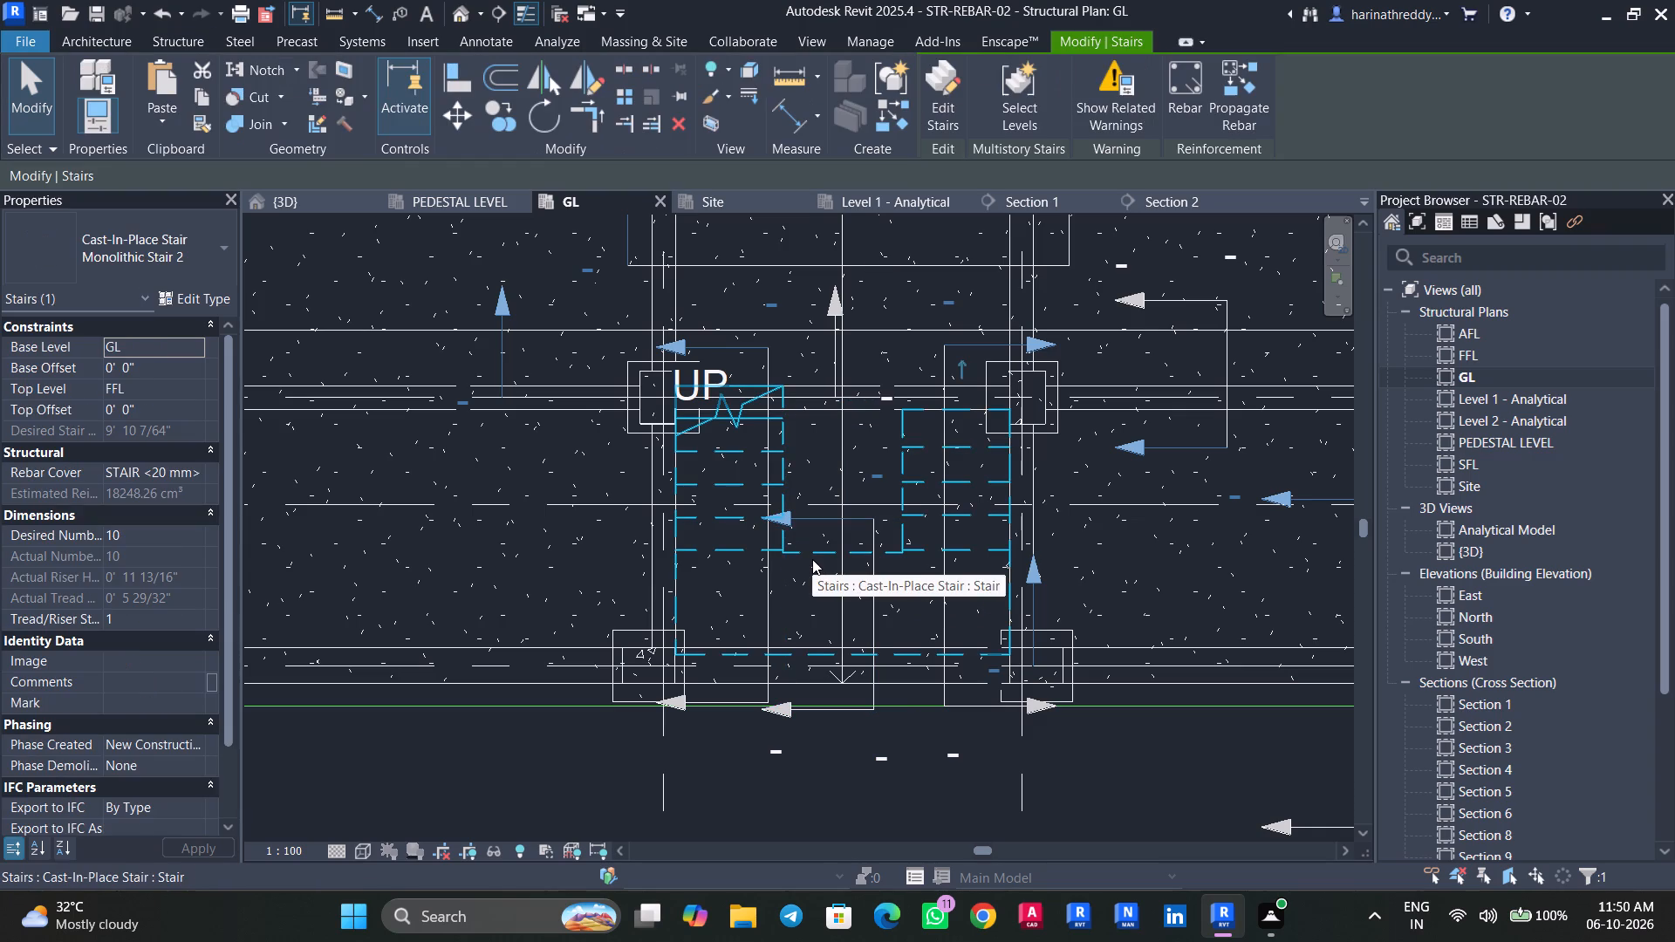
pyautogui.press('Escape')
pyautogui.click(874, 590)
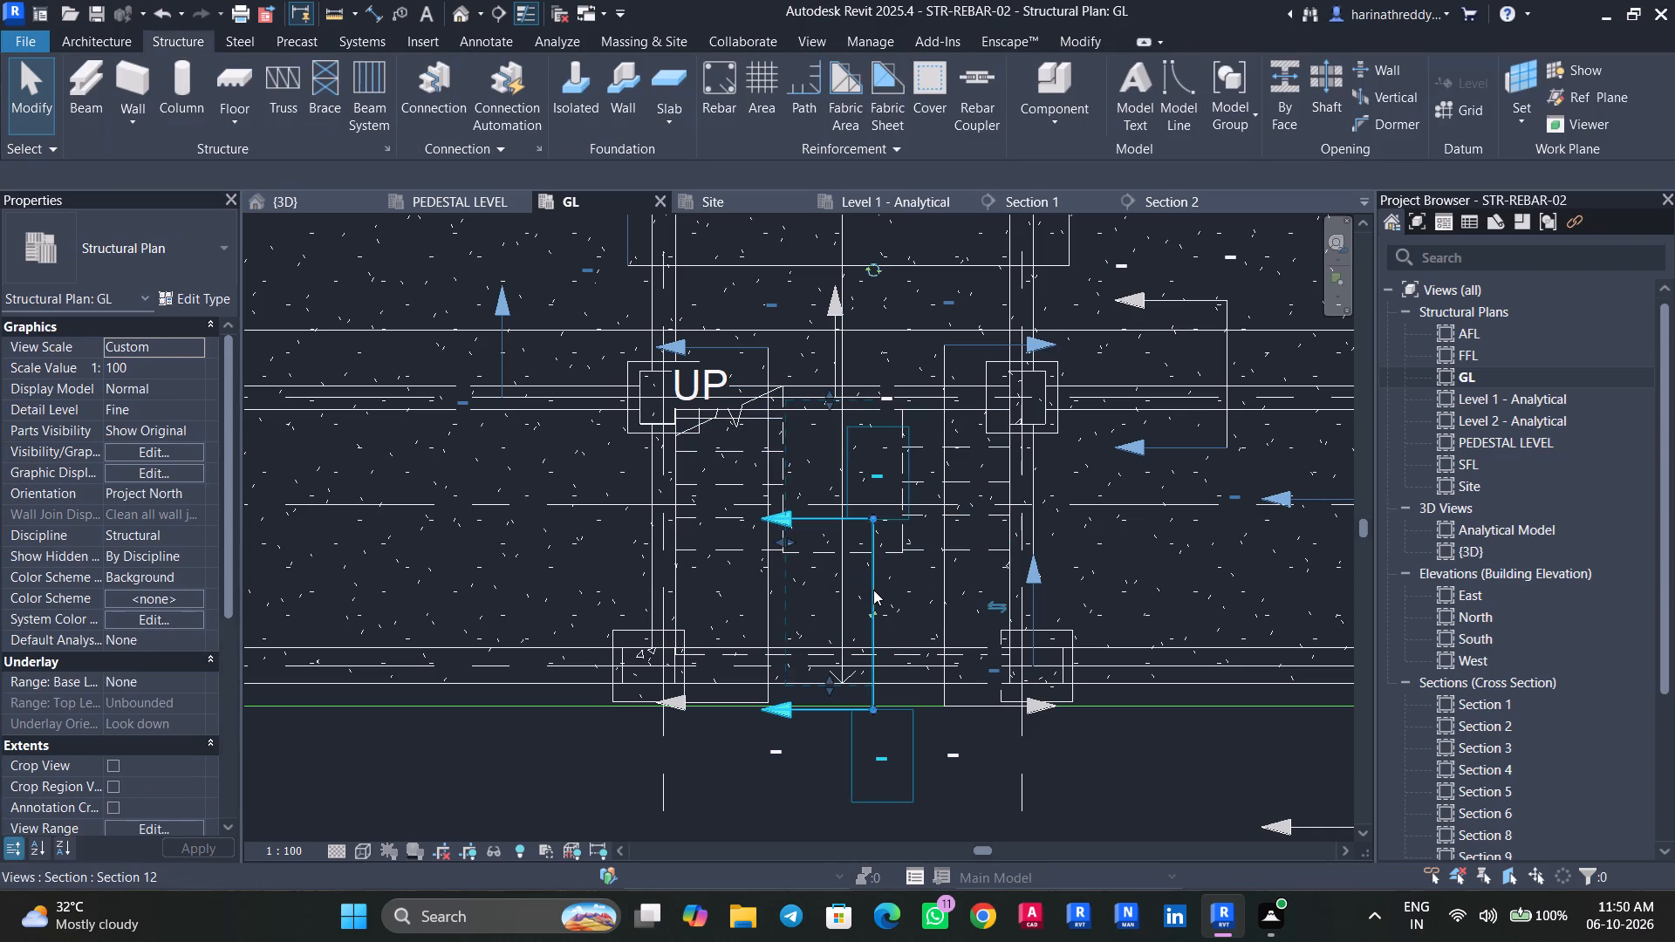
pyautogui.rightClick(872, 590)
pyautogui.click(923, 397)
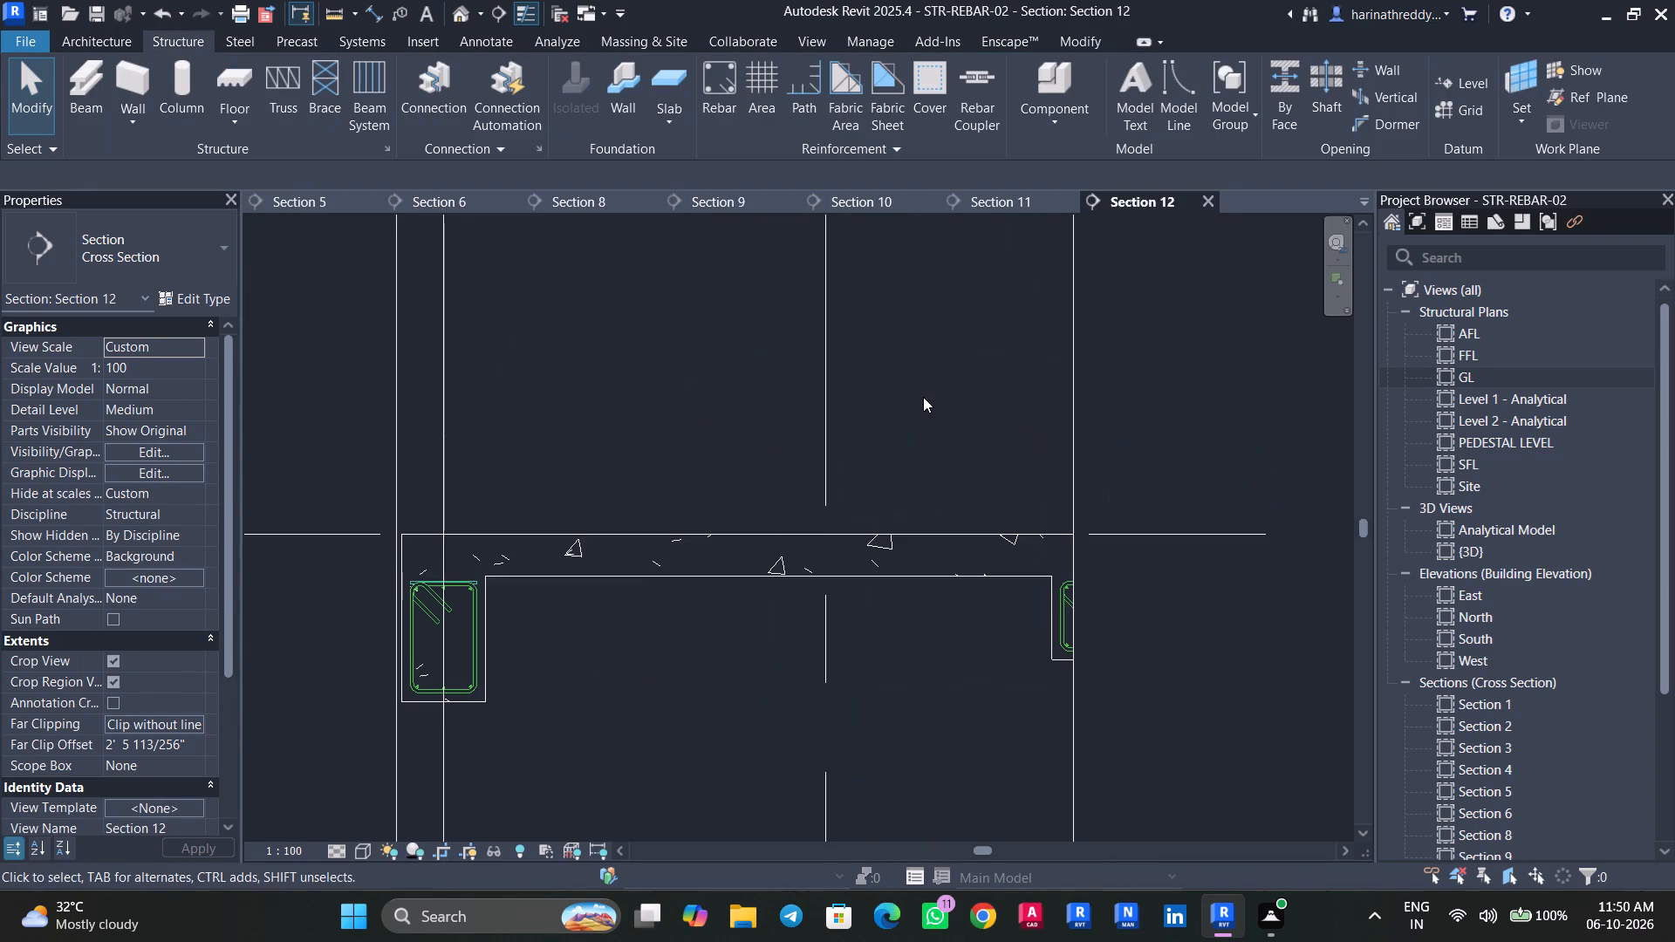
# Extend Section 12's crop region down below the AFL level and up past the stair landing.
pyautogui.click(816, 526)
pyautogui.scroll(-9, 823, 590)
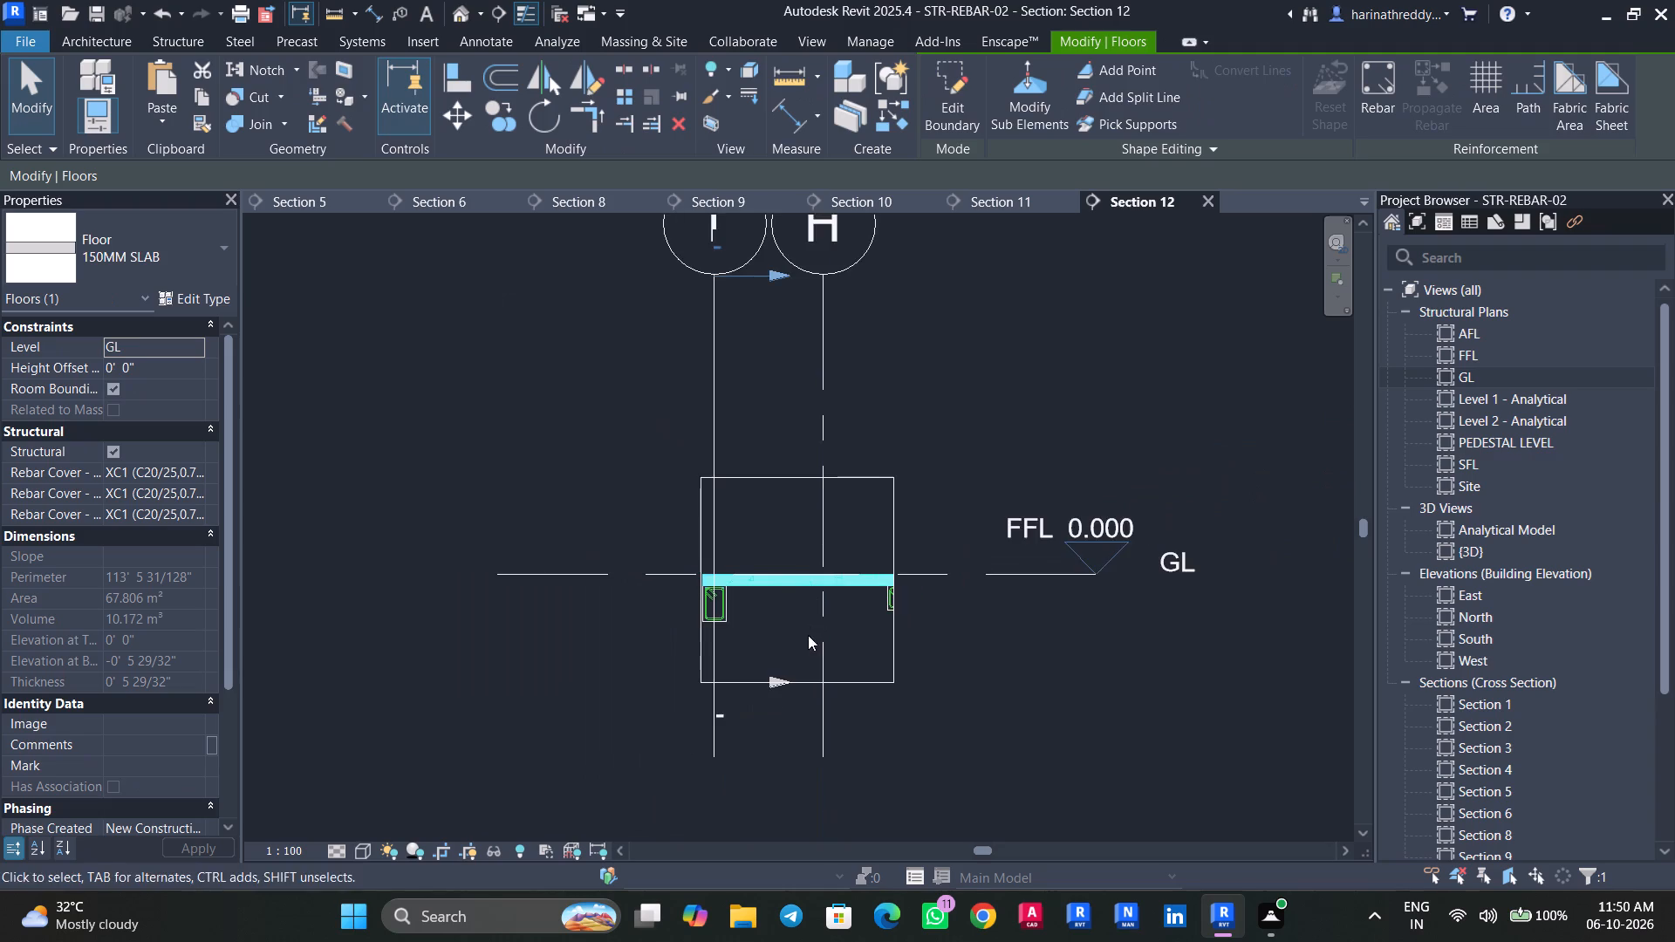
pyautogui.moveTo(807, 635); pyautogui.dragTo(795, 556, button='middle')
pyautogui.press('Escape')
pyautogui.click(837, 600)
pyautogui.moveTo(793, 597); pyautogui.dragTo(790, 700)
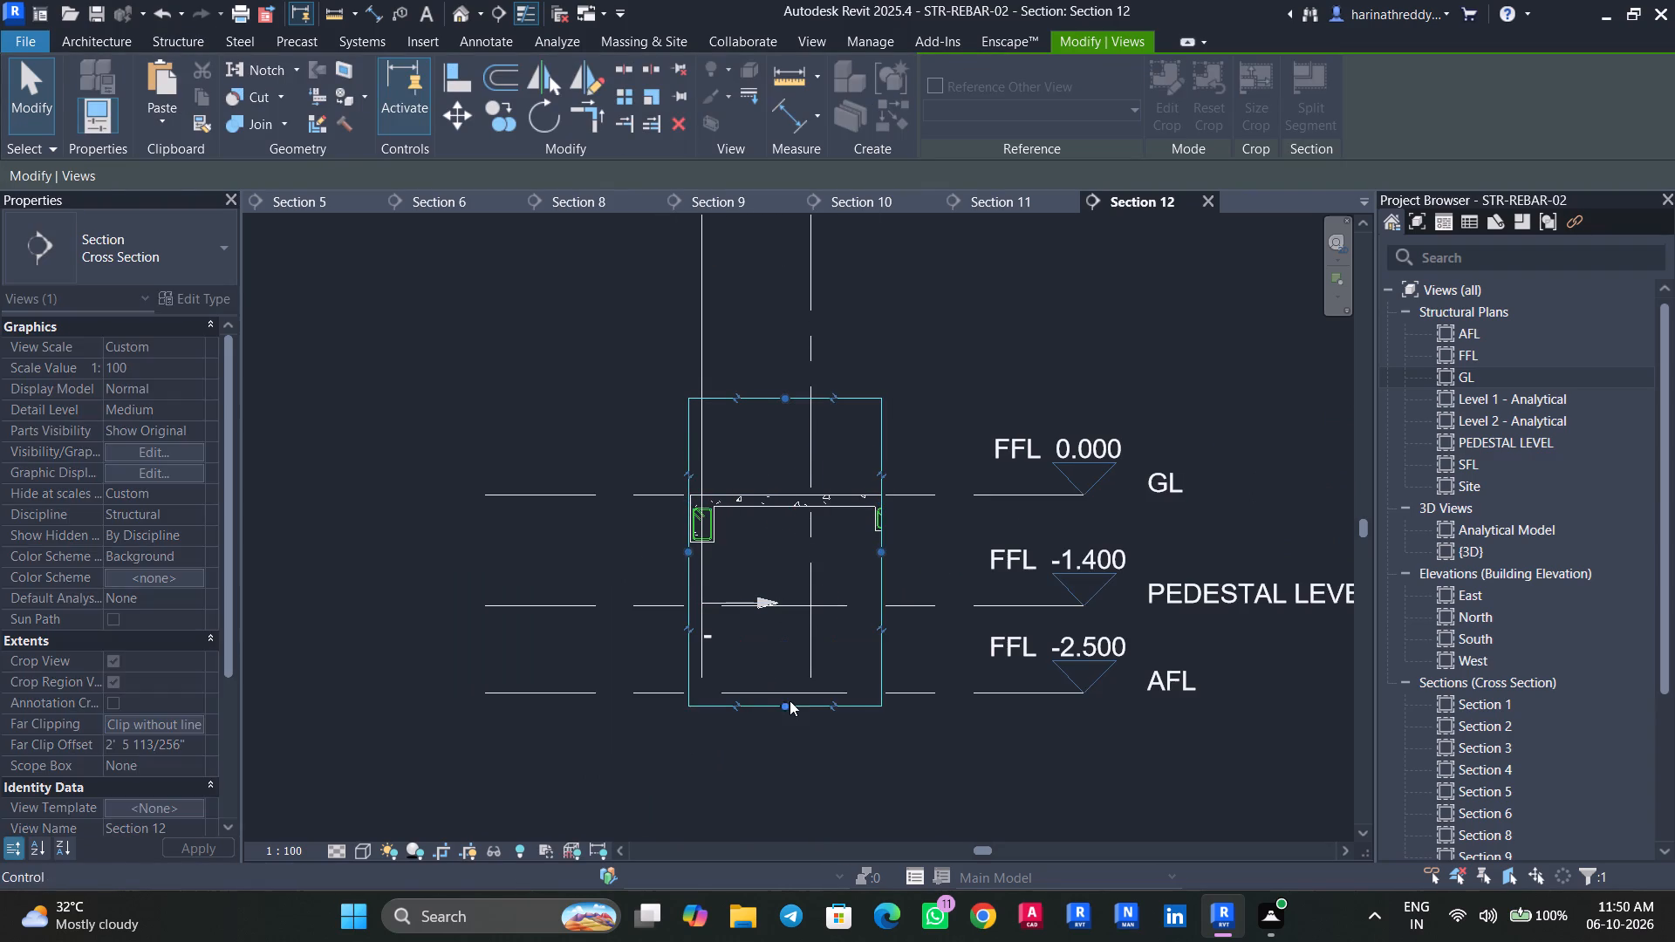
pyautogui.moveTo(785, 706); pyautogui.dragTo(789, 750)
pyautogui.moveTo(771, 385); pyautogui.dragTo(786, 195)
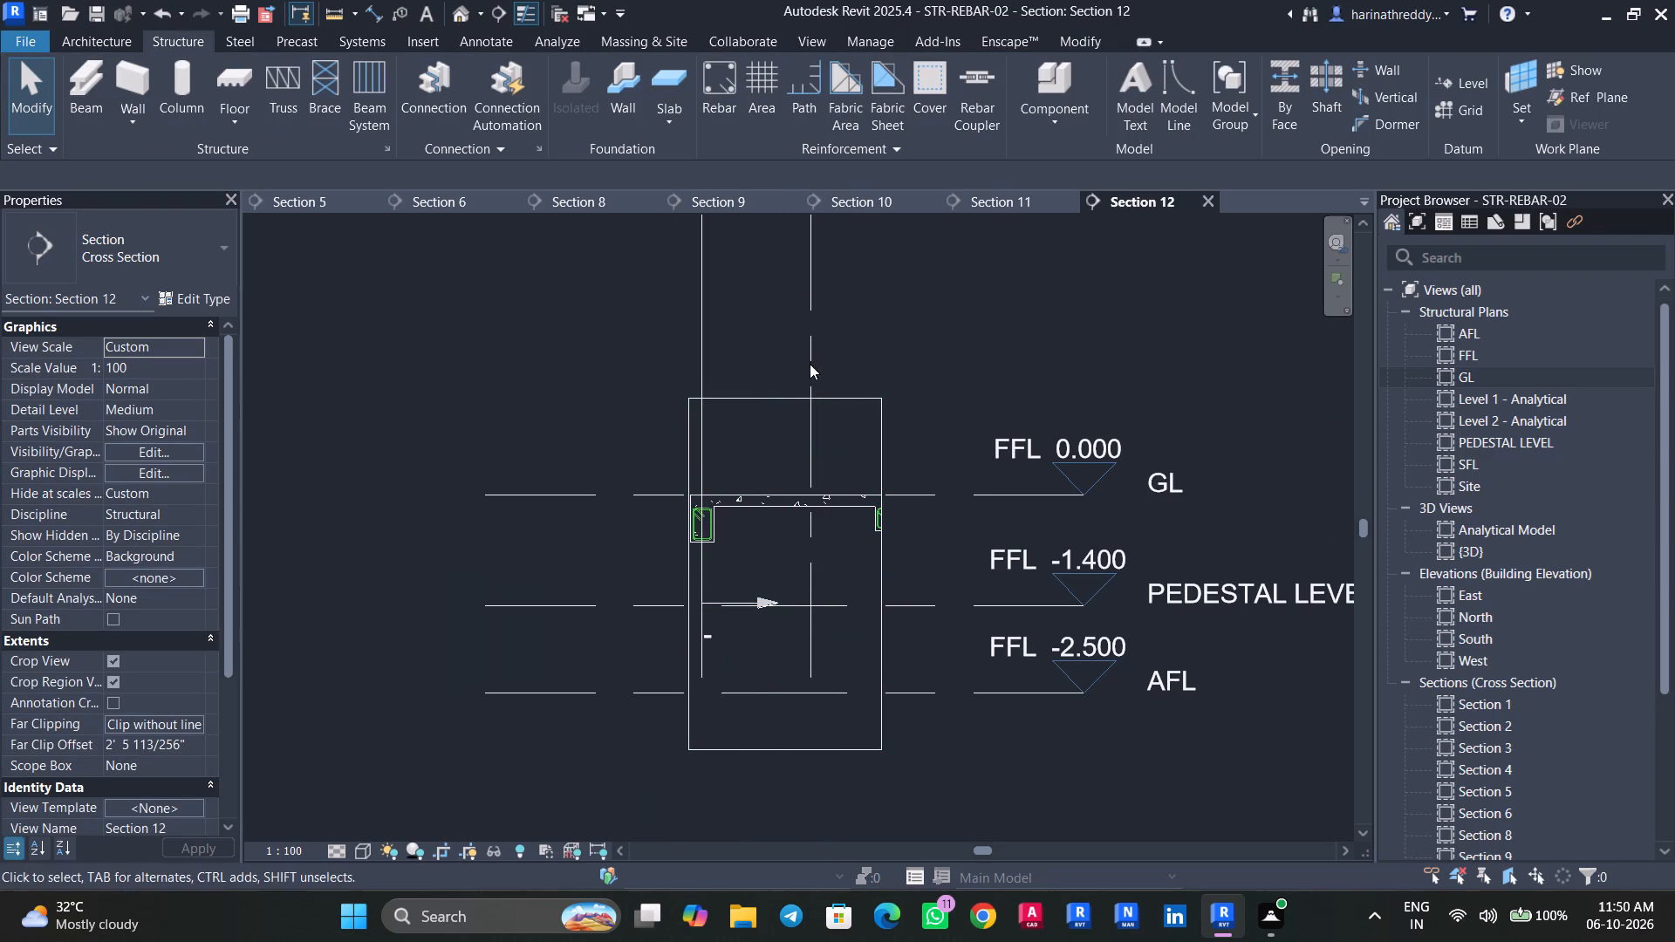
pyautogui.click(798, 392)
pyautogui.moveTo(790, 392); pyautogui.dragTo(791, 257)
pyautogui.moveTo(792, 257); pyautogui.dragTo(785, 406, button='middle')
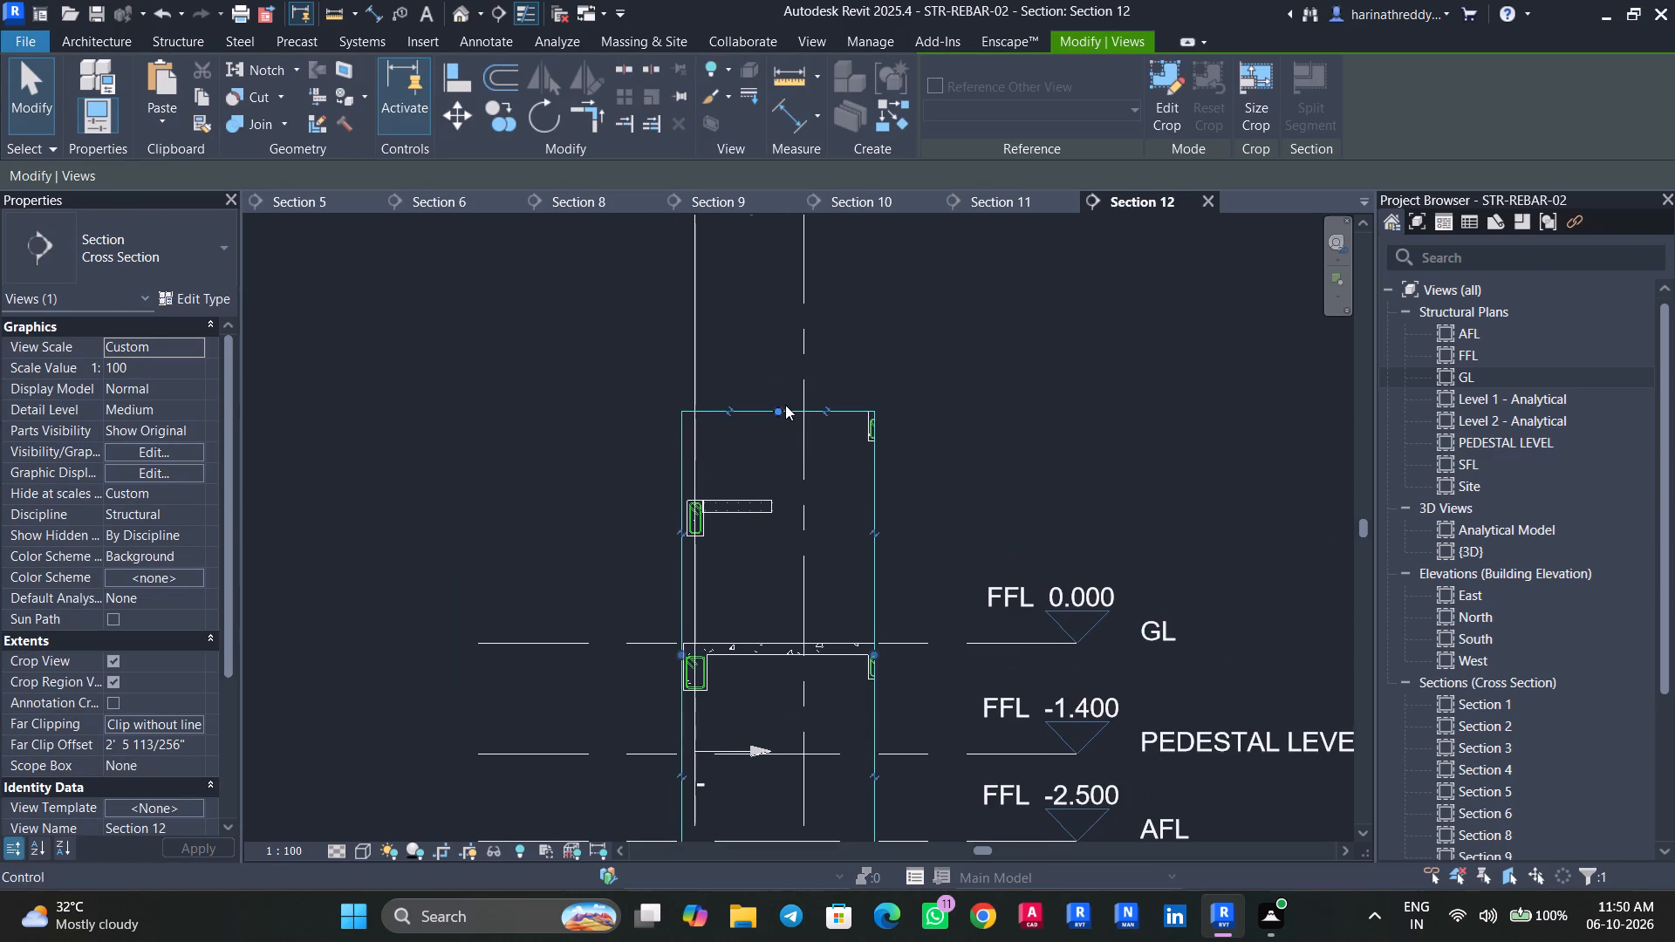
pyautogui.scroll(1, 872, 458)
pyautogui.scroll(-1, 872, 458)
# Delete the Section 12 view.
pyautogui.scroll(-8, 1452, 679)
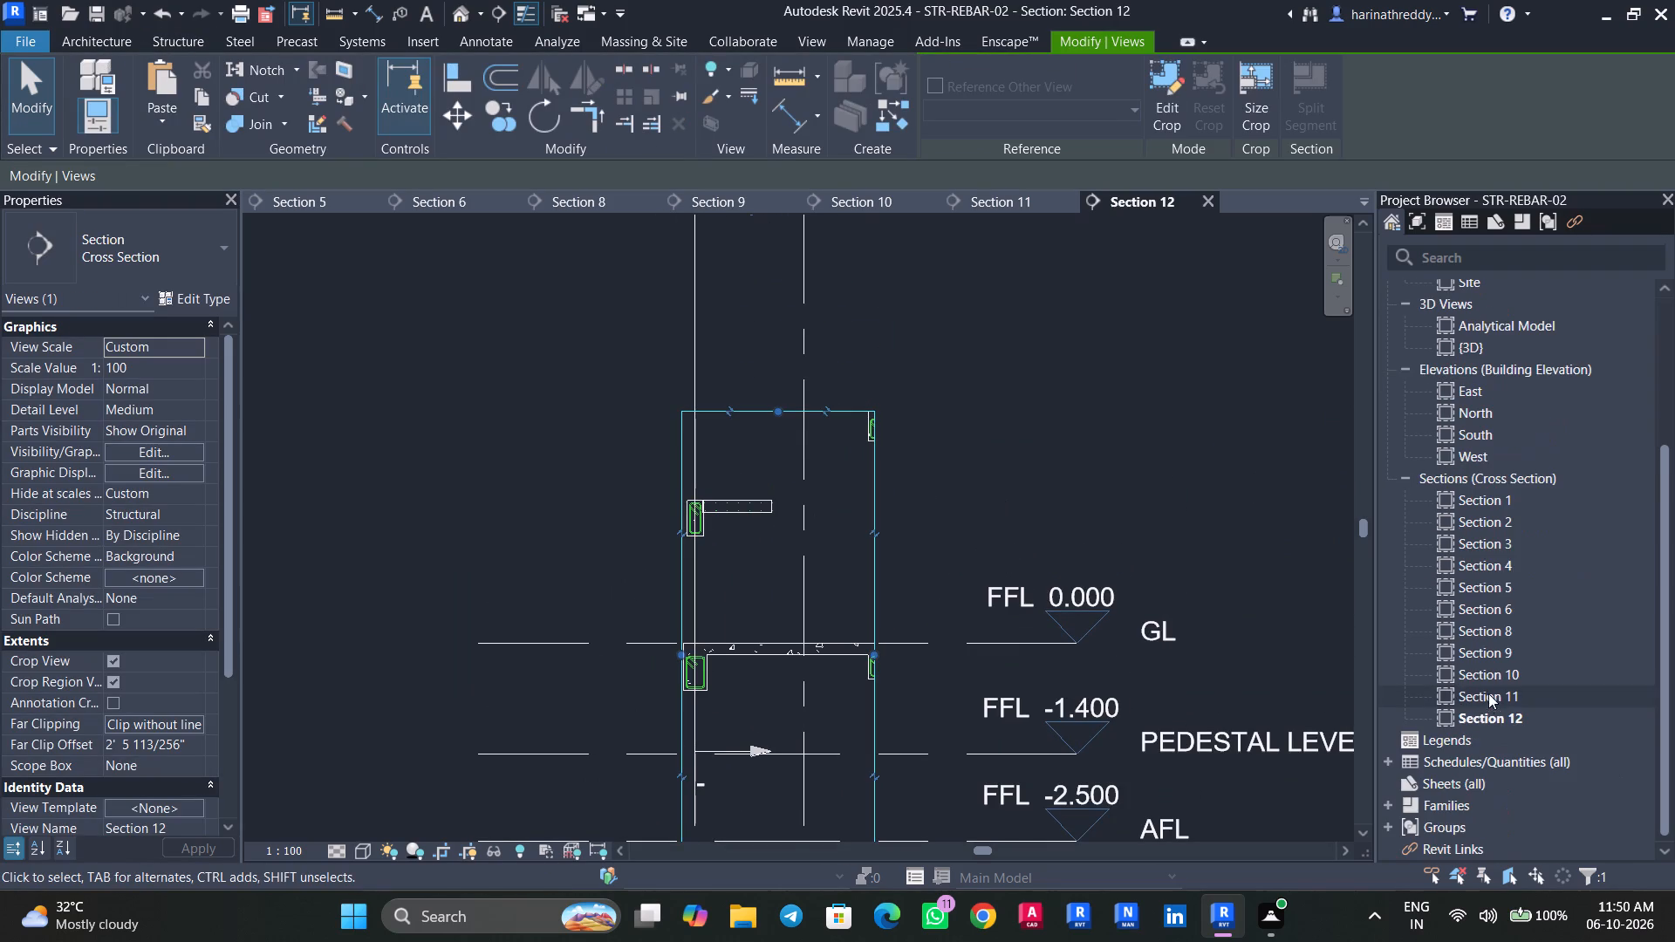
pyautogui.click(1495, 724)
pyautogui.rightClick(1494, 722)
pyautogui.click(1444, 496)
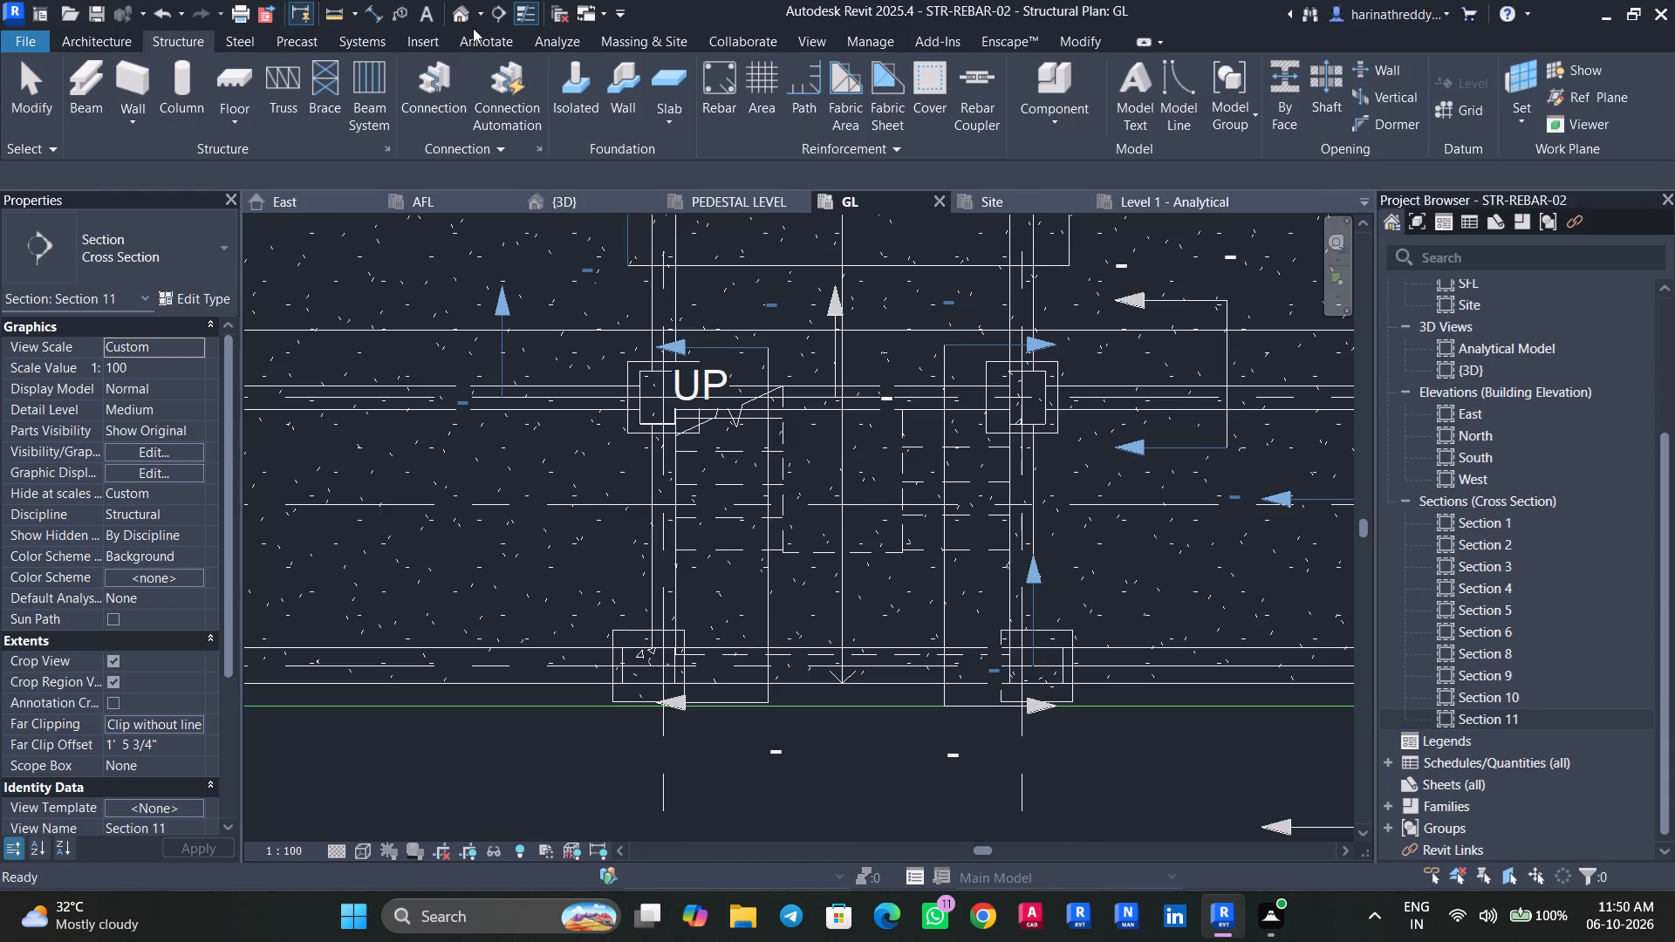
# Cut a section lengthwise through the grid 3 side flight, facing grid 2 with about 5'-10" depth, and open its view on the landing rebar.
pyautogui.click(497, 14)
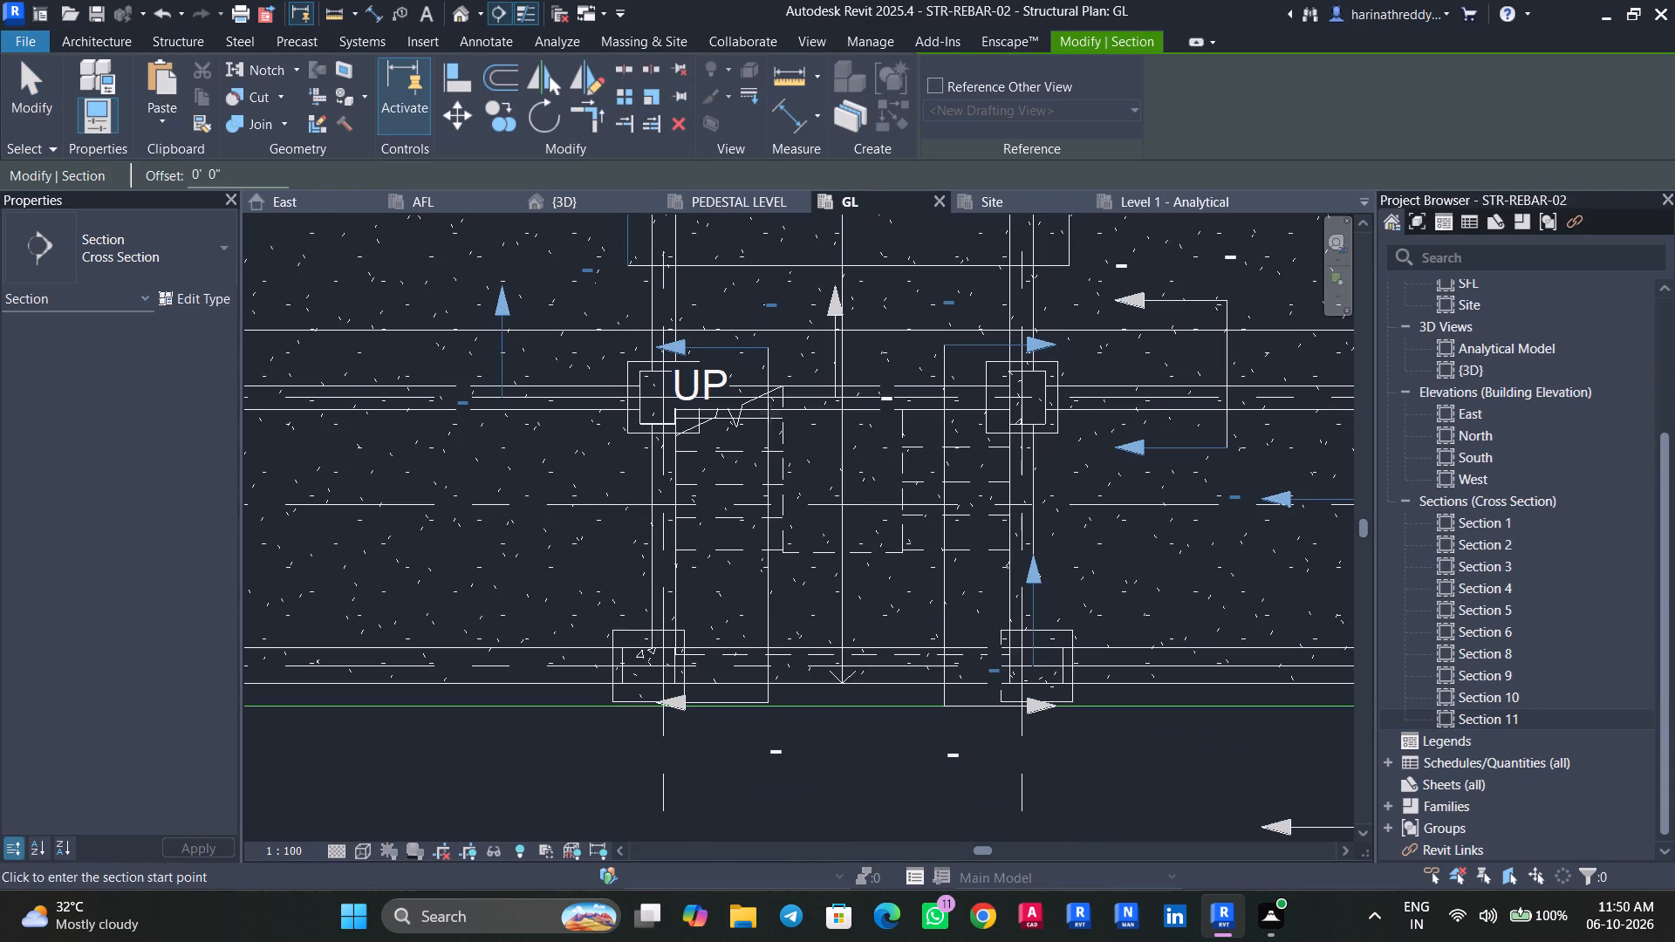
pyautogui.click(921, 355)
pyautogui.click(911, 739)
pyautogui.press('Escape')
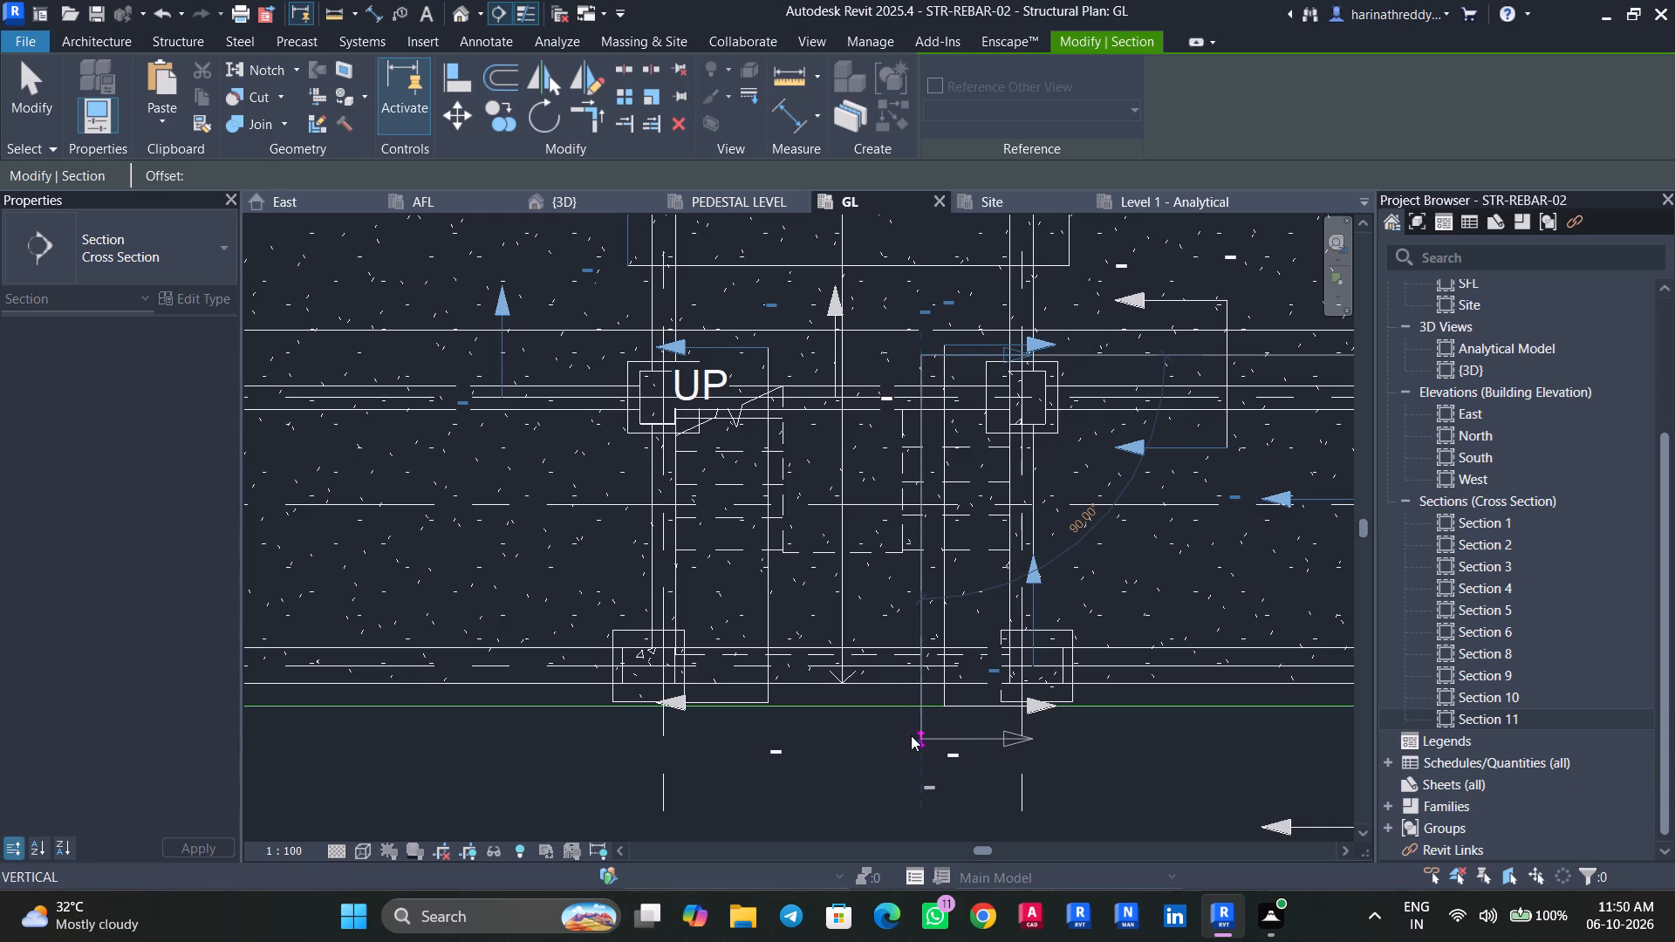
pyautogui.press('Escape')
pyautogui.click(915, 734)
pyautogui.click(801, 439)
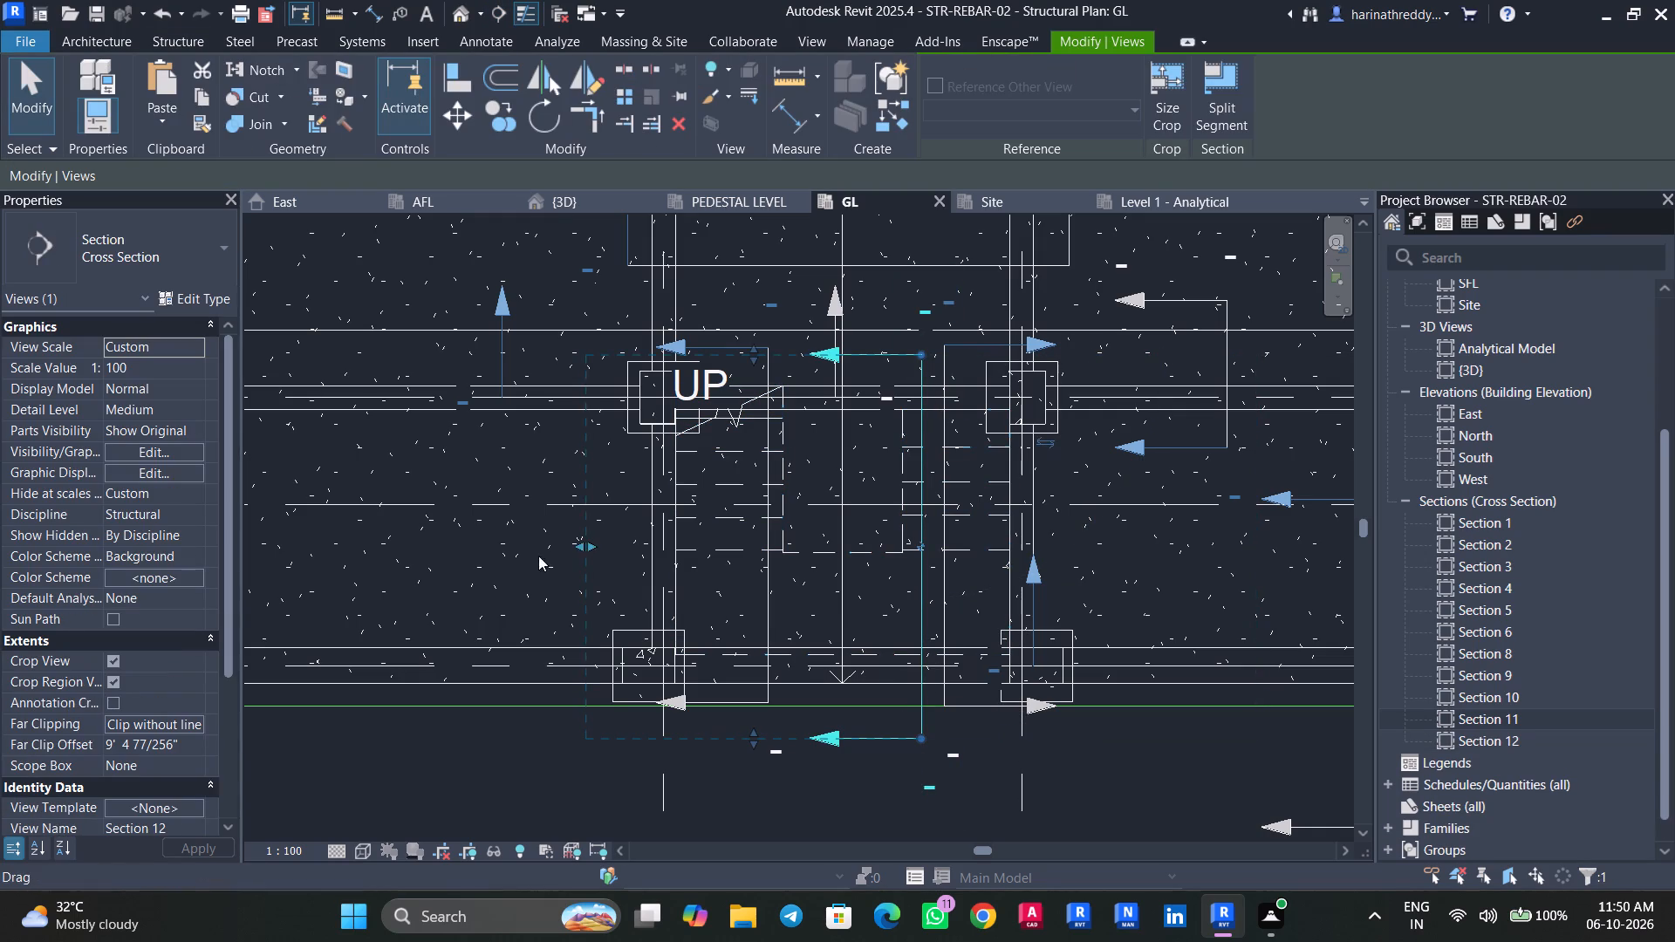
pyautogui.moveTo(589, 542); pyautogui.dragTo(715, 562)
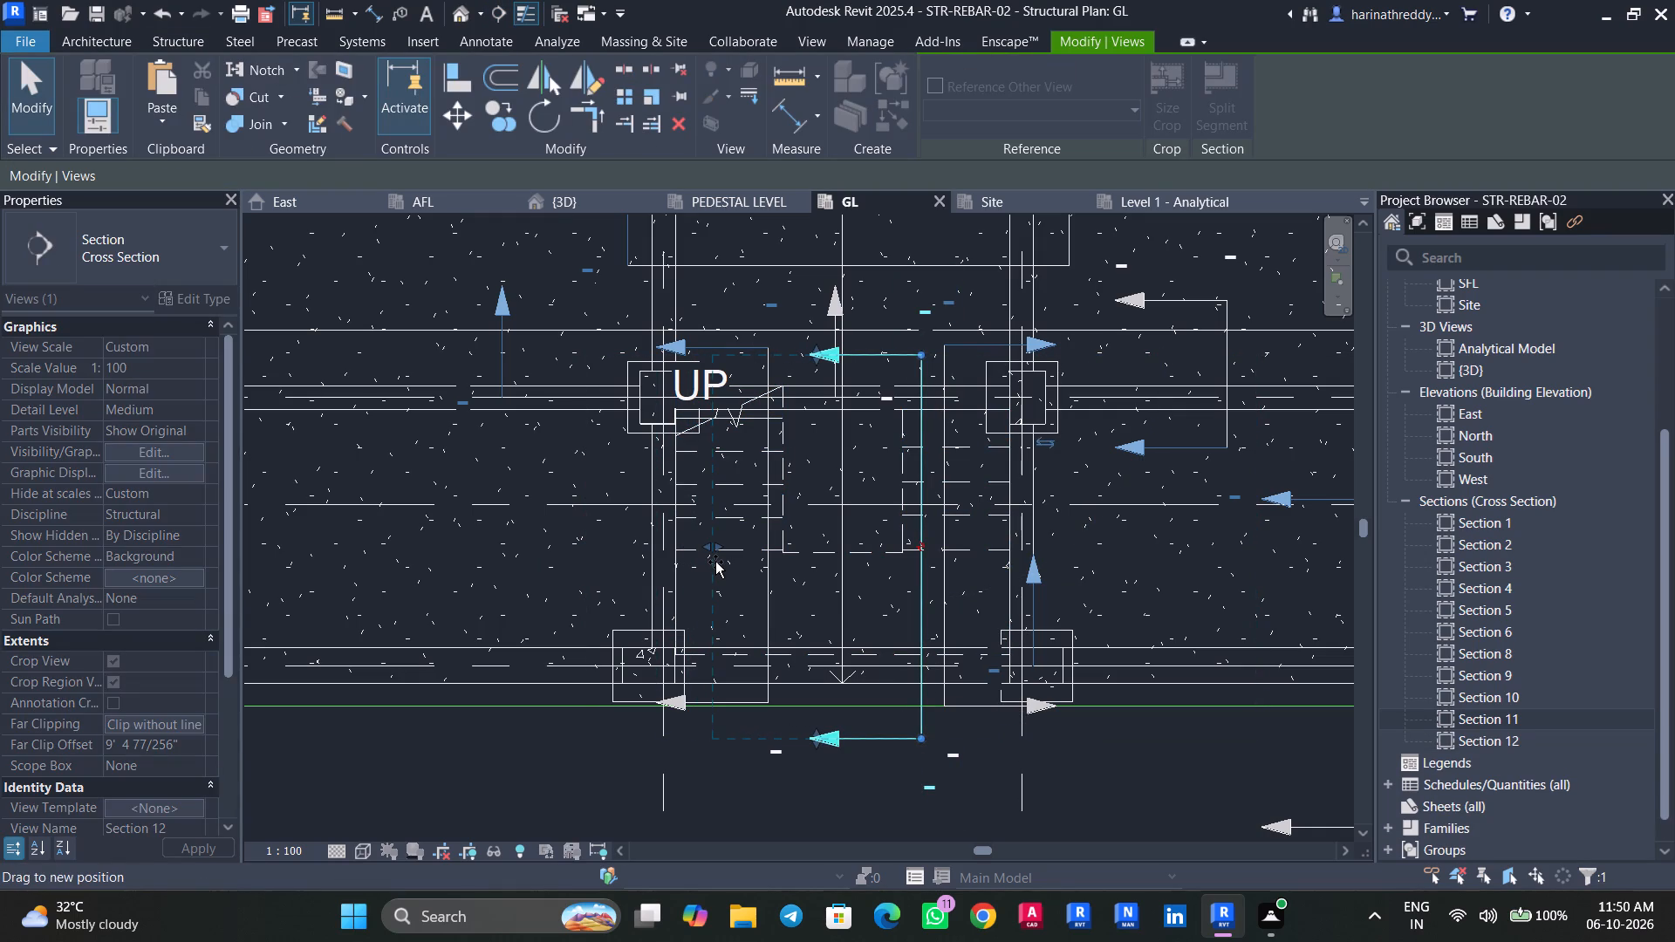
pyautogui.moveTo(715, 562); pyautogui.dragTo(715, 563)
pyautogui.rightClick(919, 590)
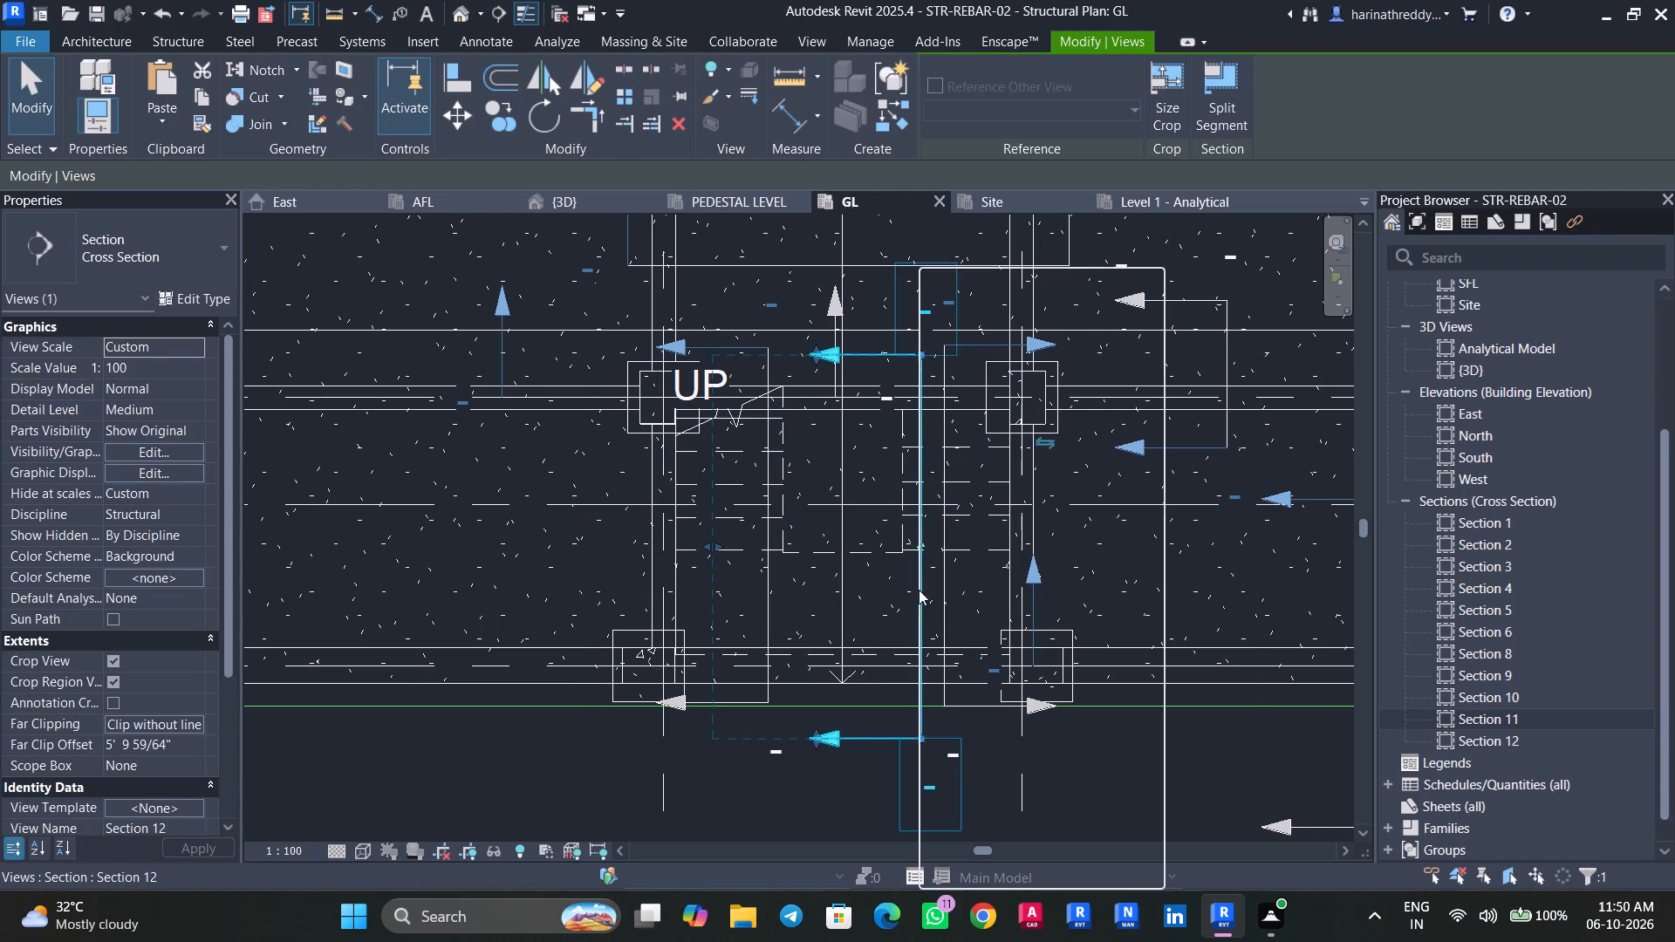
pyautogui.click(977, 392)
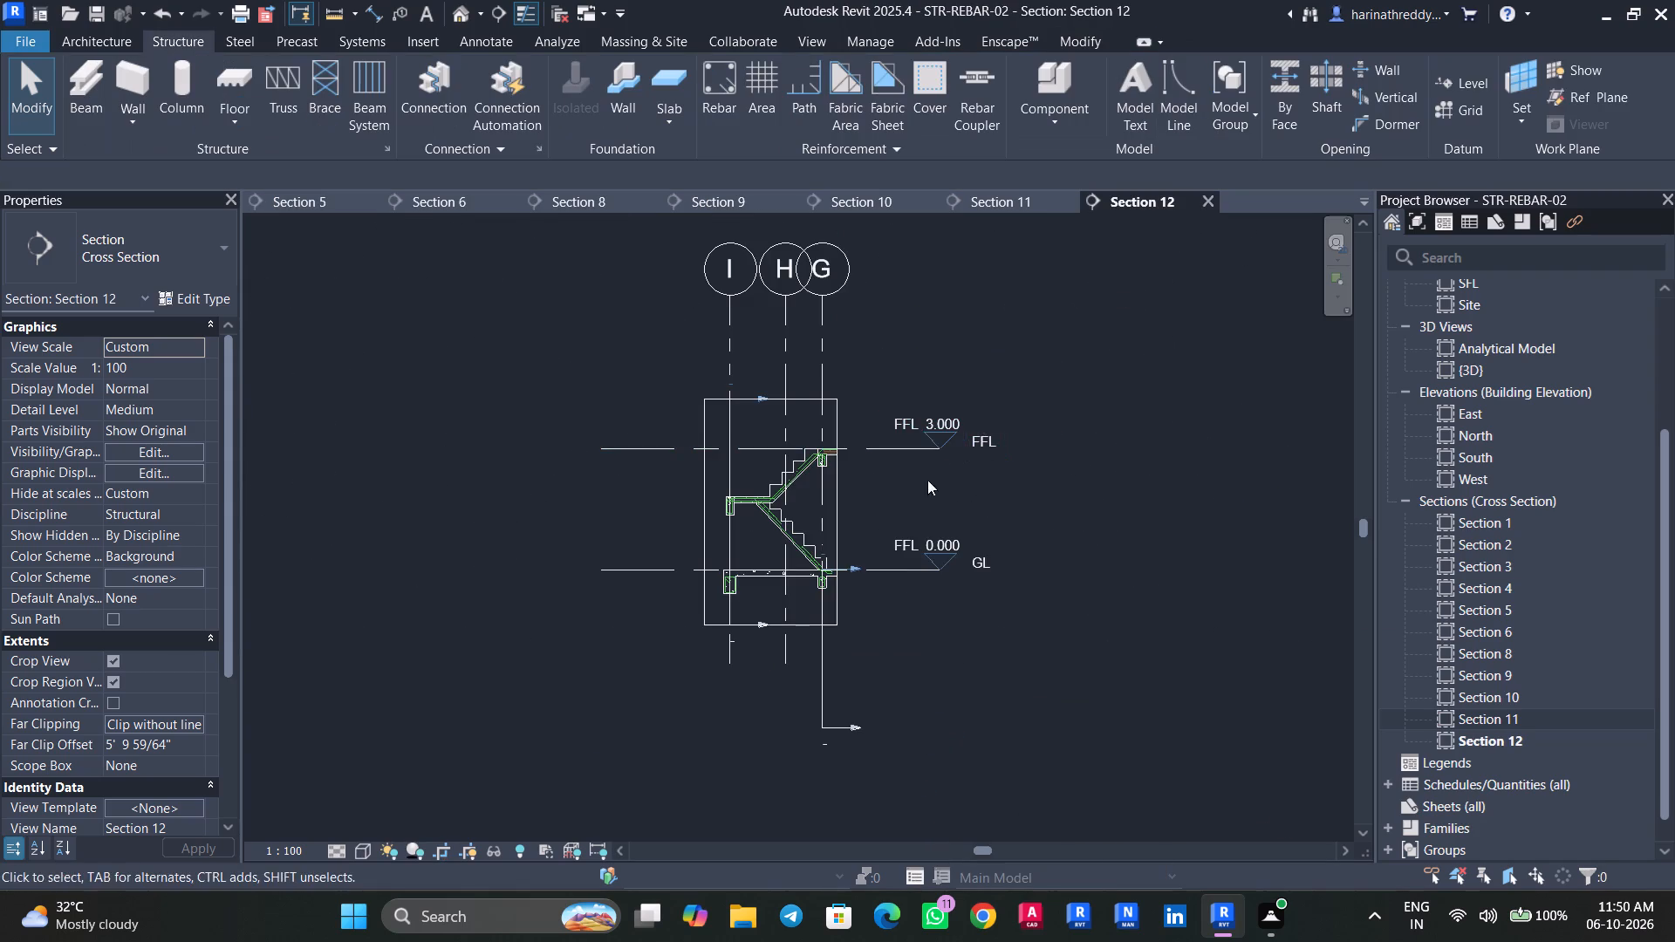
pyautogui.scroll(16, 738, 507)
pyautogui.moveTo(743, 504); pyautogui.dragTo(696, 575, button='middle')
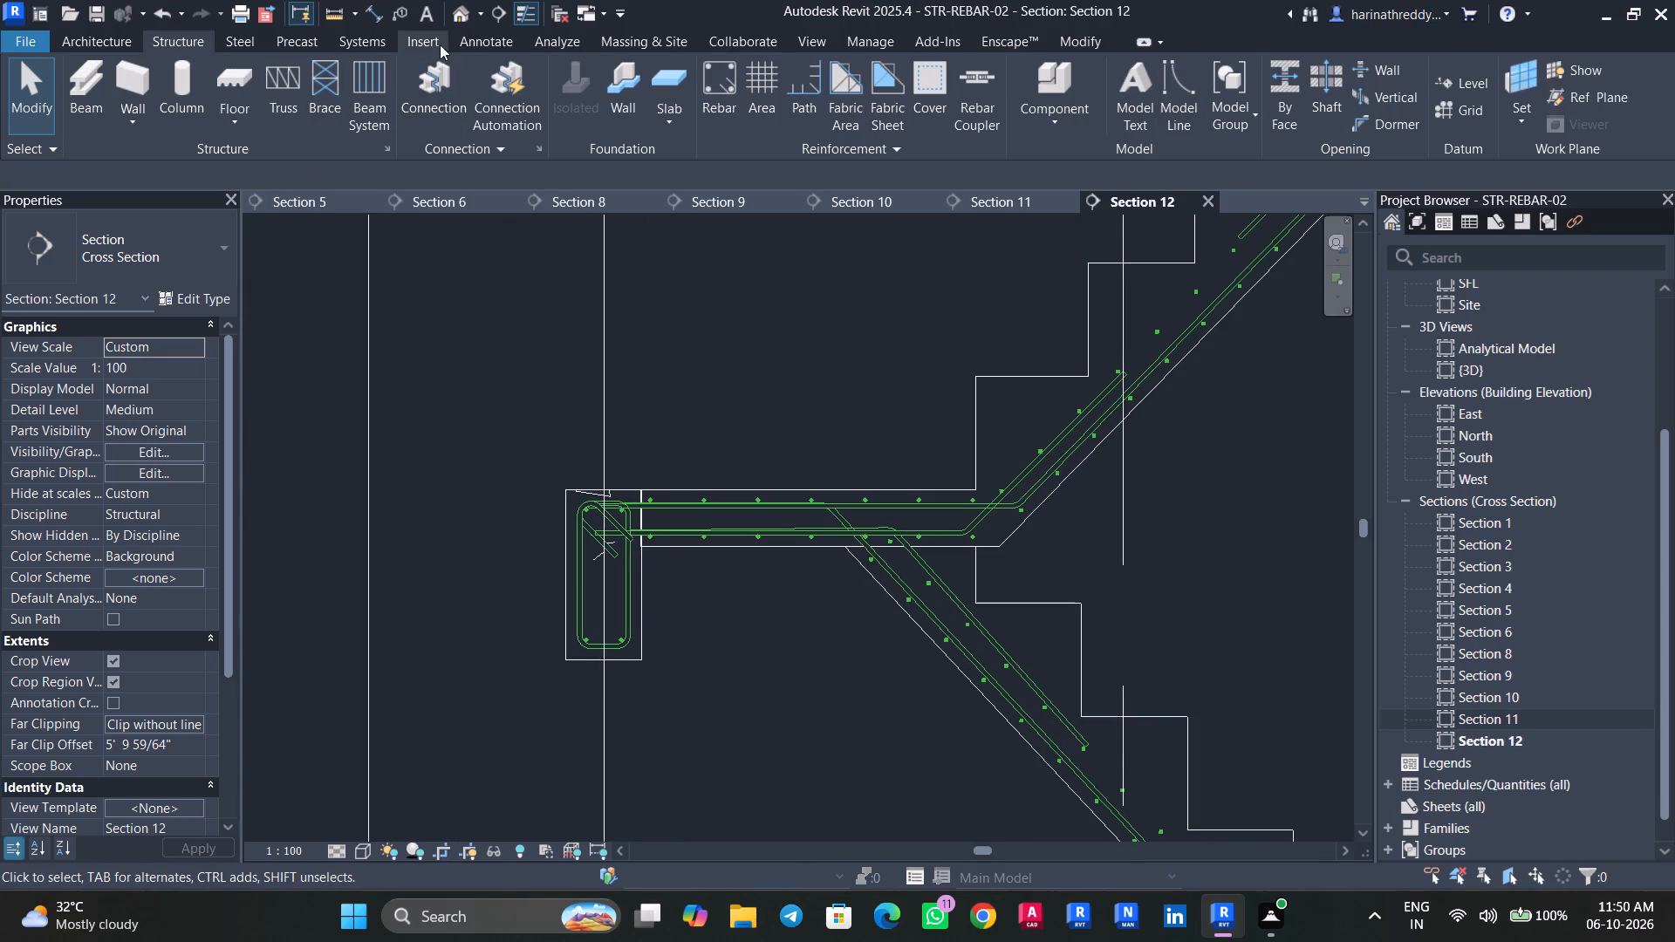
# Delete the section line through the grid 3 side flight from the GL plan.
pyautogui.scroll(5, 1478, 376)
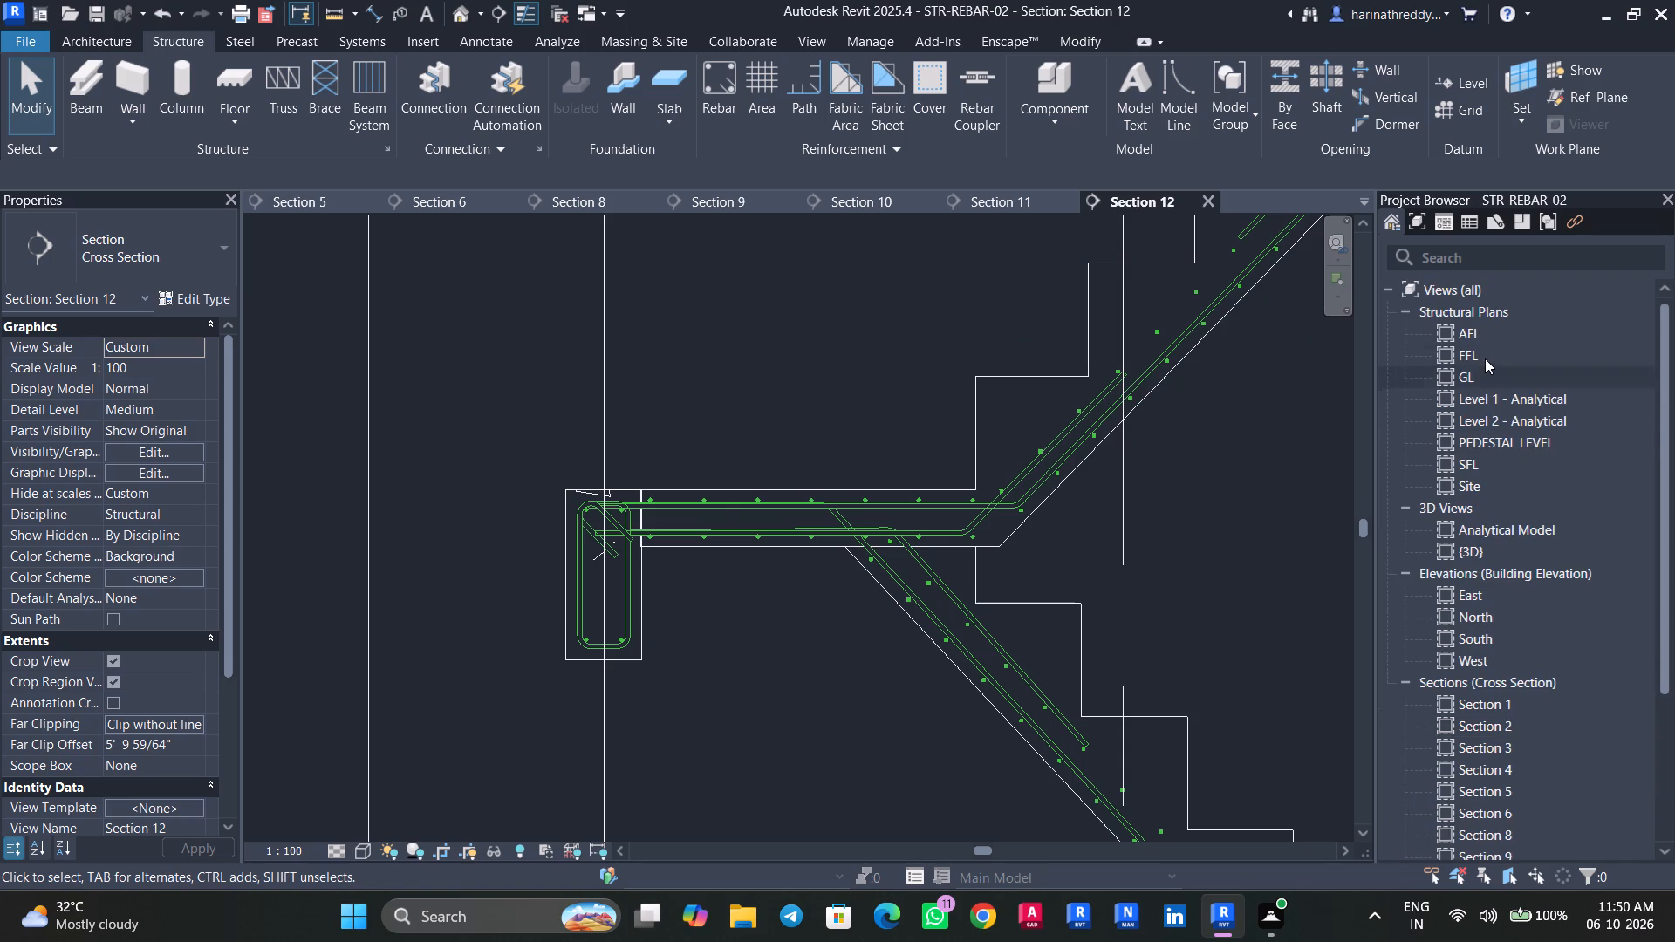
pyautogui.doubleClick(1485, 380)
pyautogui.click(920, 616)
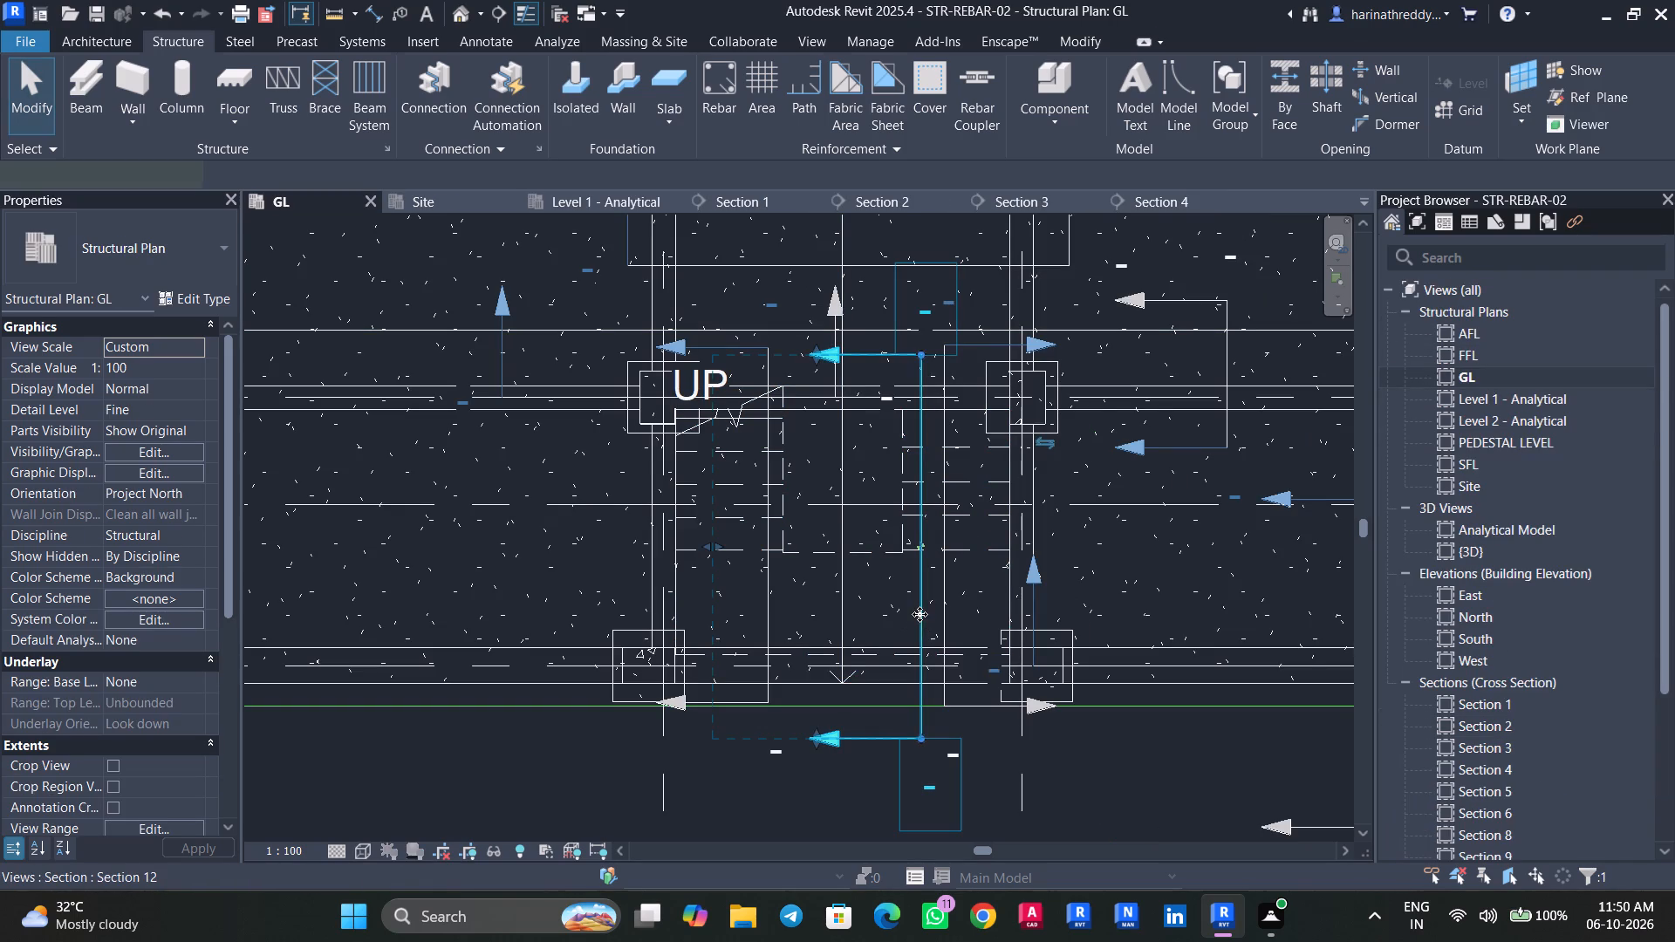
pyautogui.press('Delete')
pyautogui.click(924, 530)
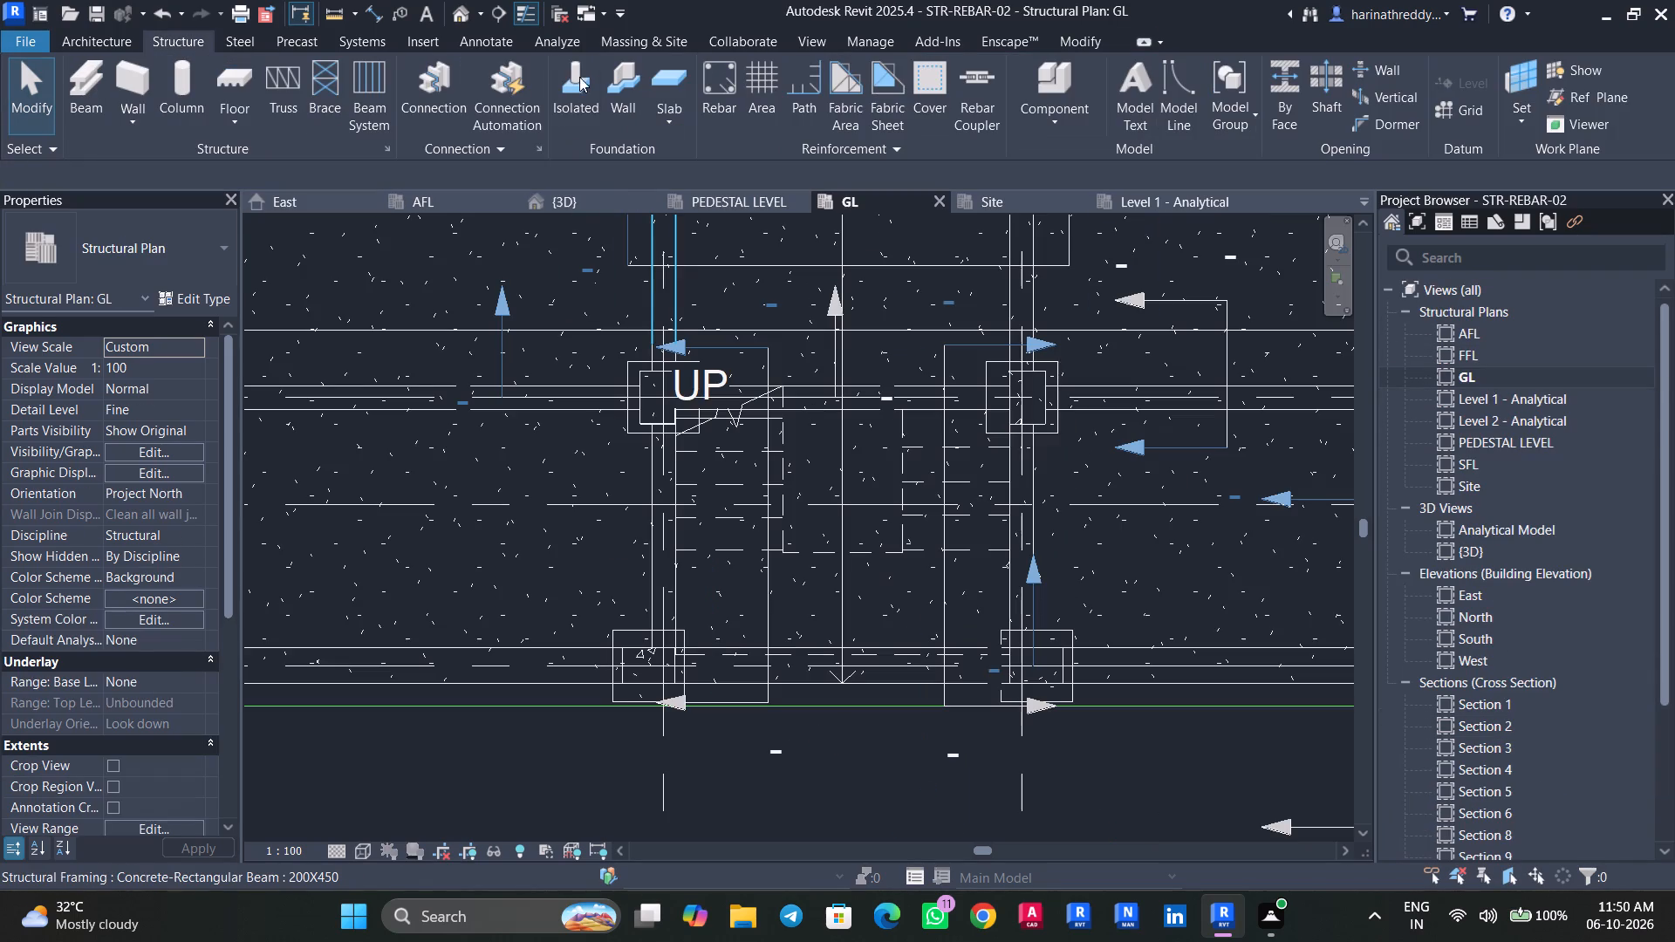
# Cut a section across the stair landing on the GL plan, facing the flights with about 1'-7" depth, and open its view.
pyautogui.click(492, 10)
pyautogui.click(619, 607)
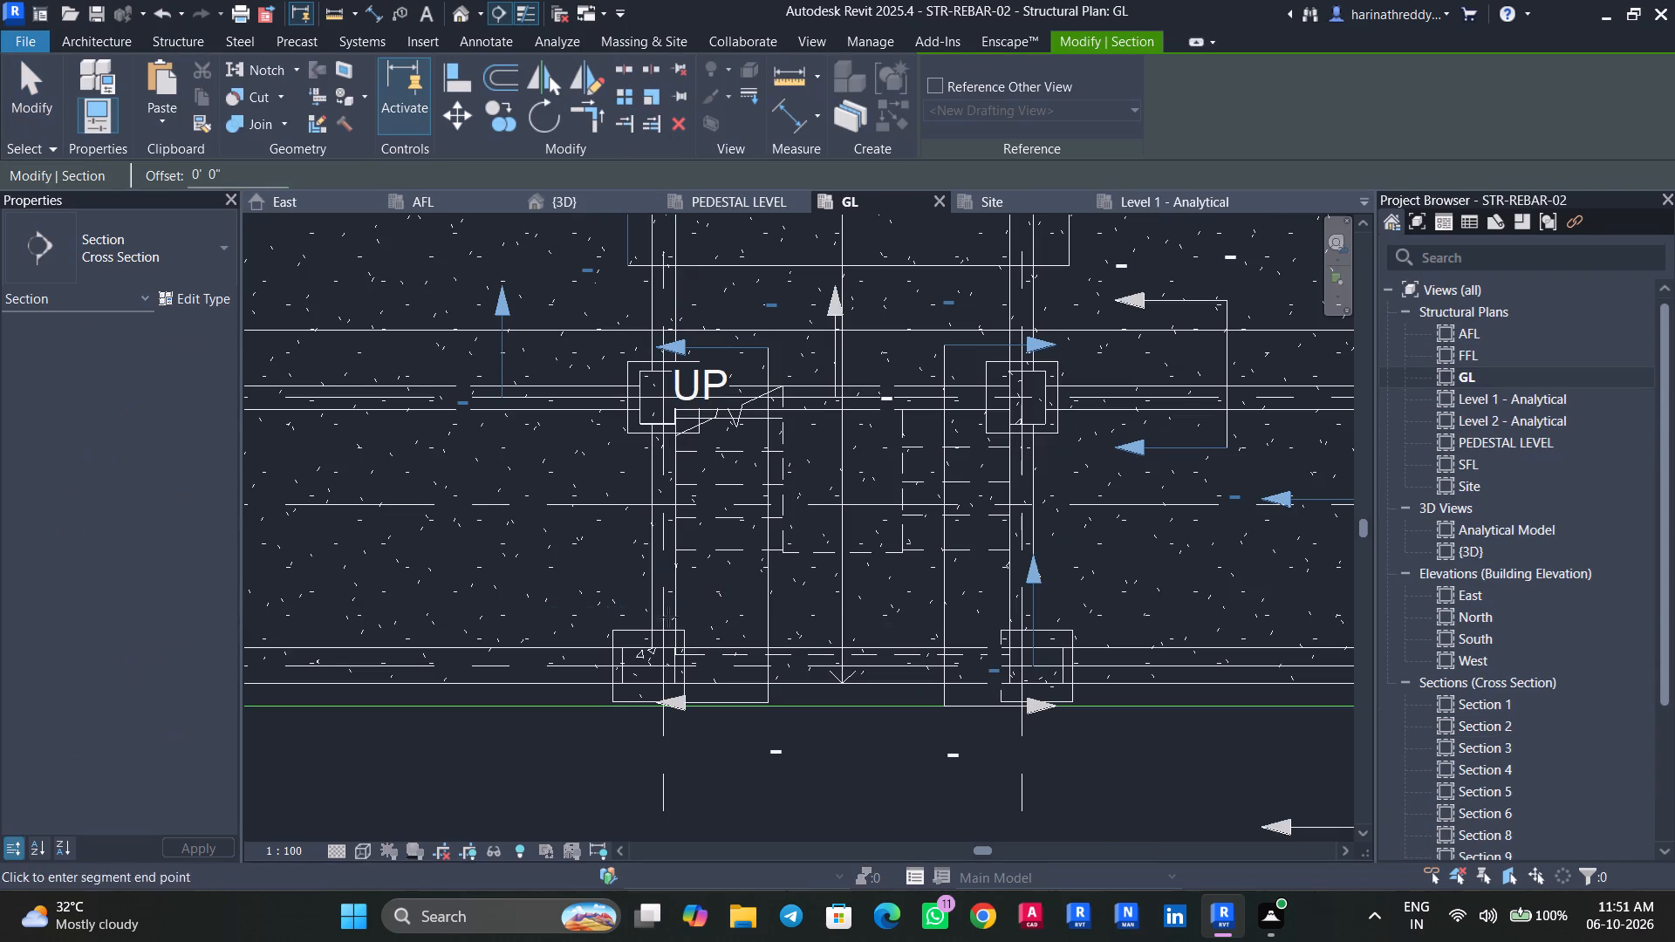
pyautogui.click(1133, 598)
pyautogui.press('Escape')
pyautogui.press('Escape')
pyautogui.click(1055, 609)
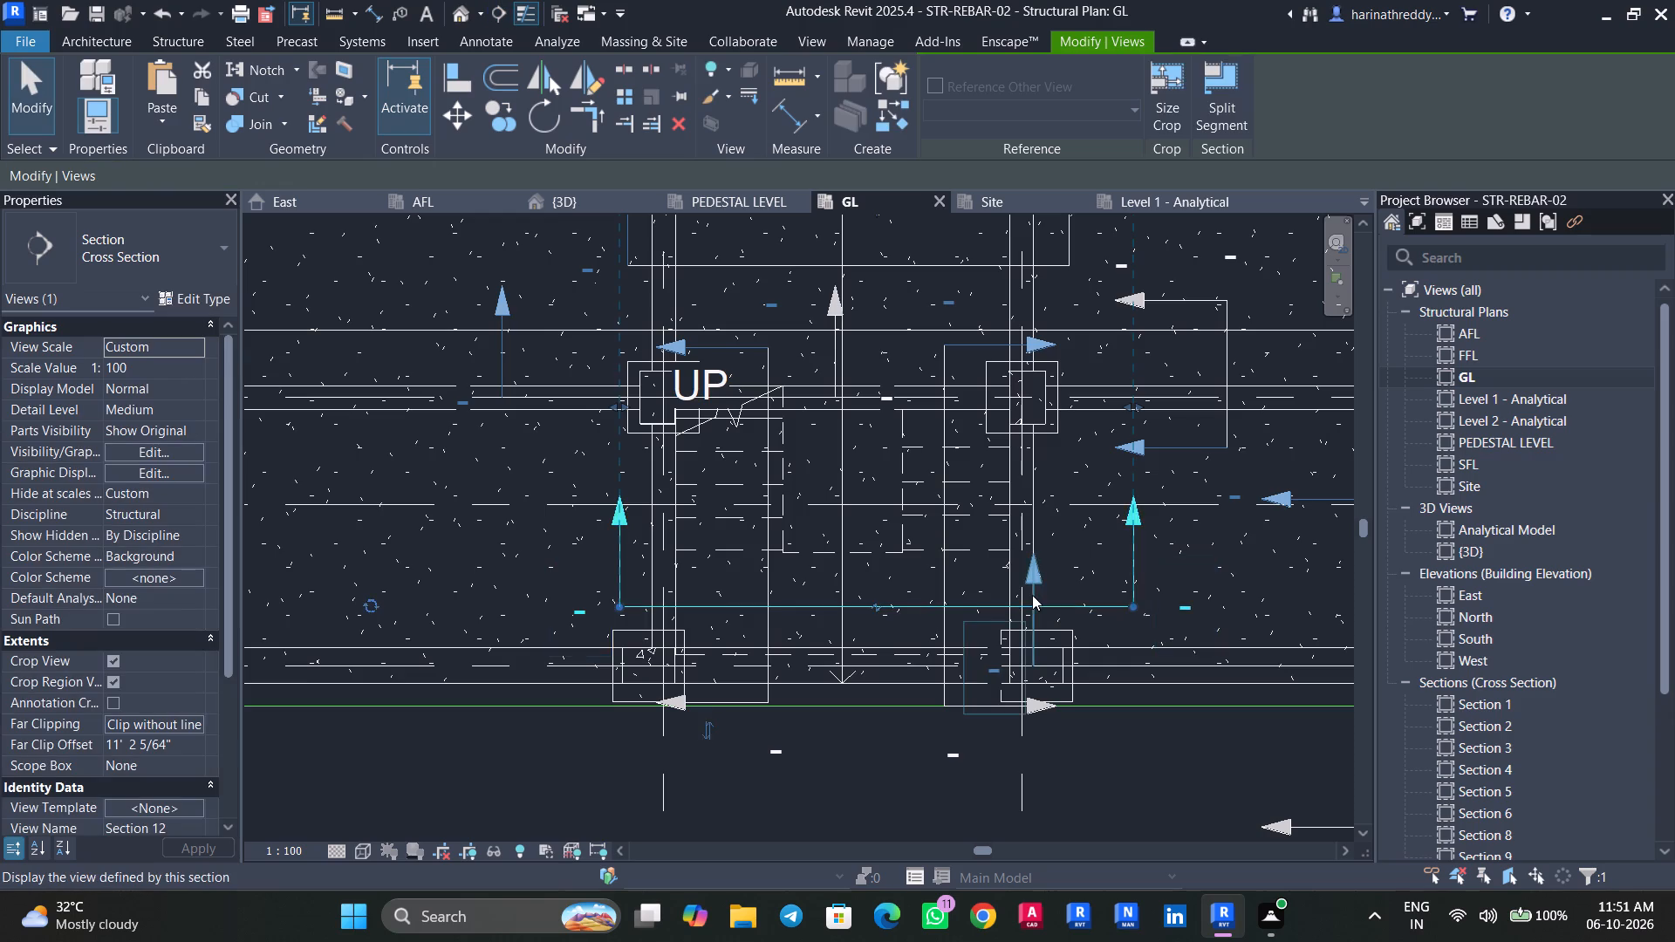
pyautogui.scroll(-3, 1032, 595)
pyautogui.moveTo(929, 343); pyautogui.dragTo(948, 565)
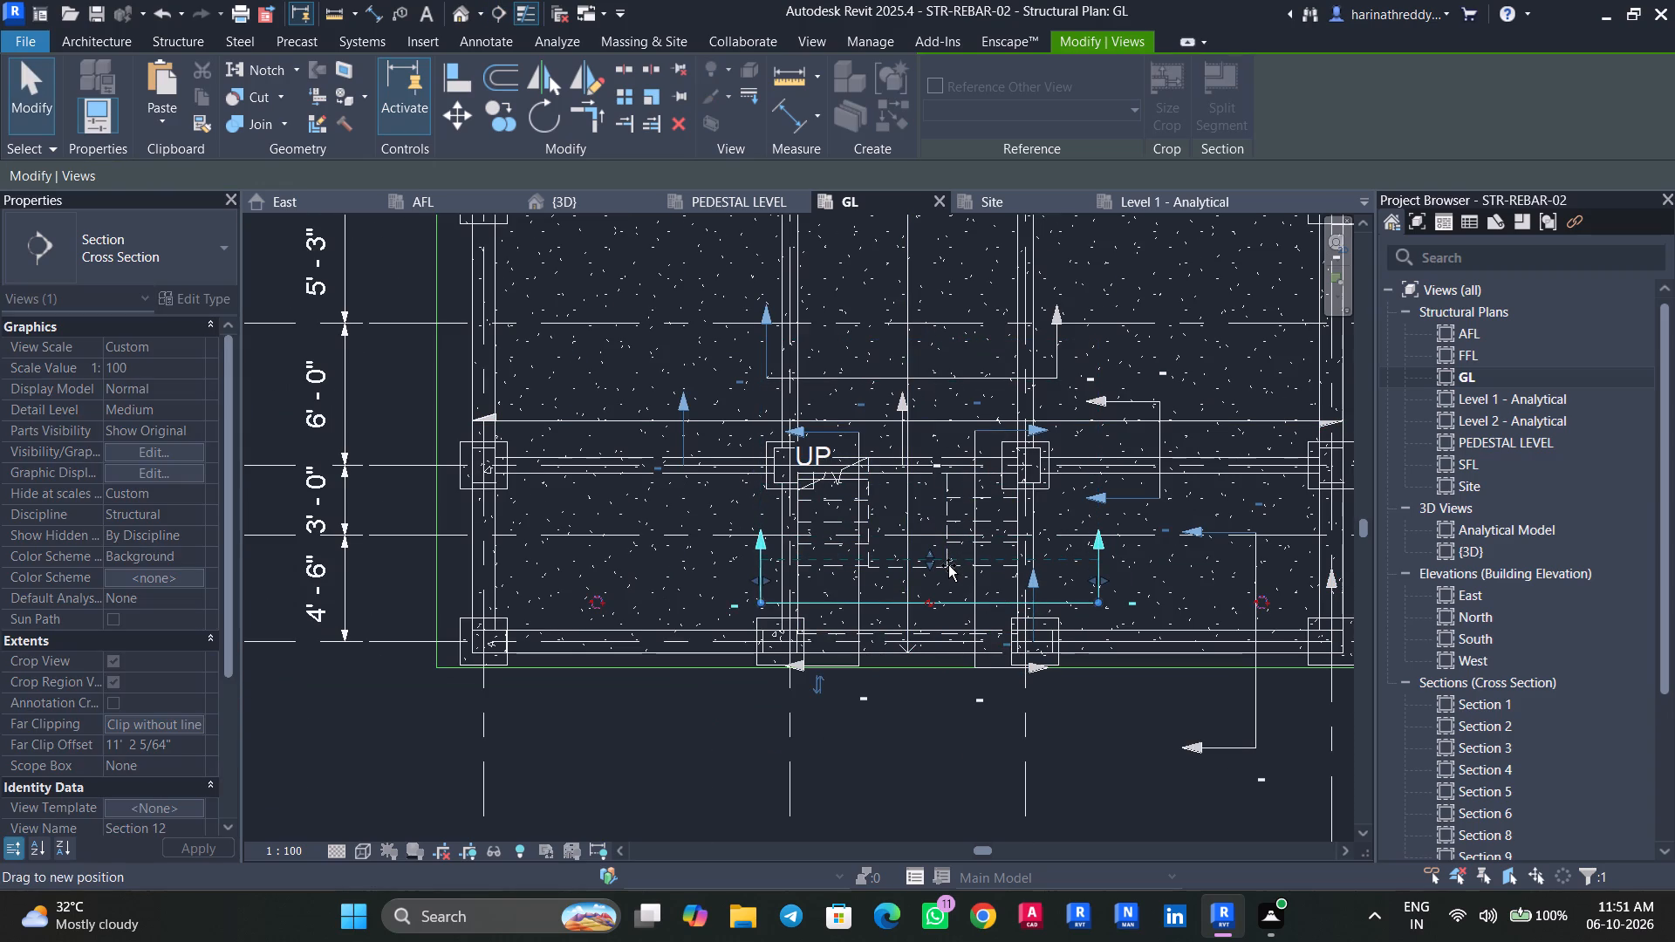
pyautogui.moveTo(948, 565); pyautogui.dragTo(948, 569)
pyautogui.moveTo(1084, 580); pyautogui.dragTo(1008, 583)
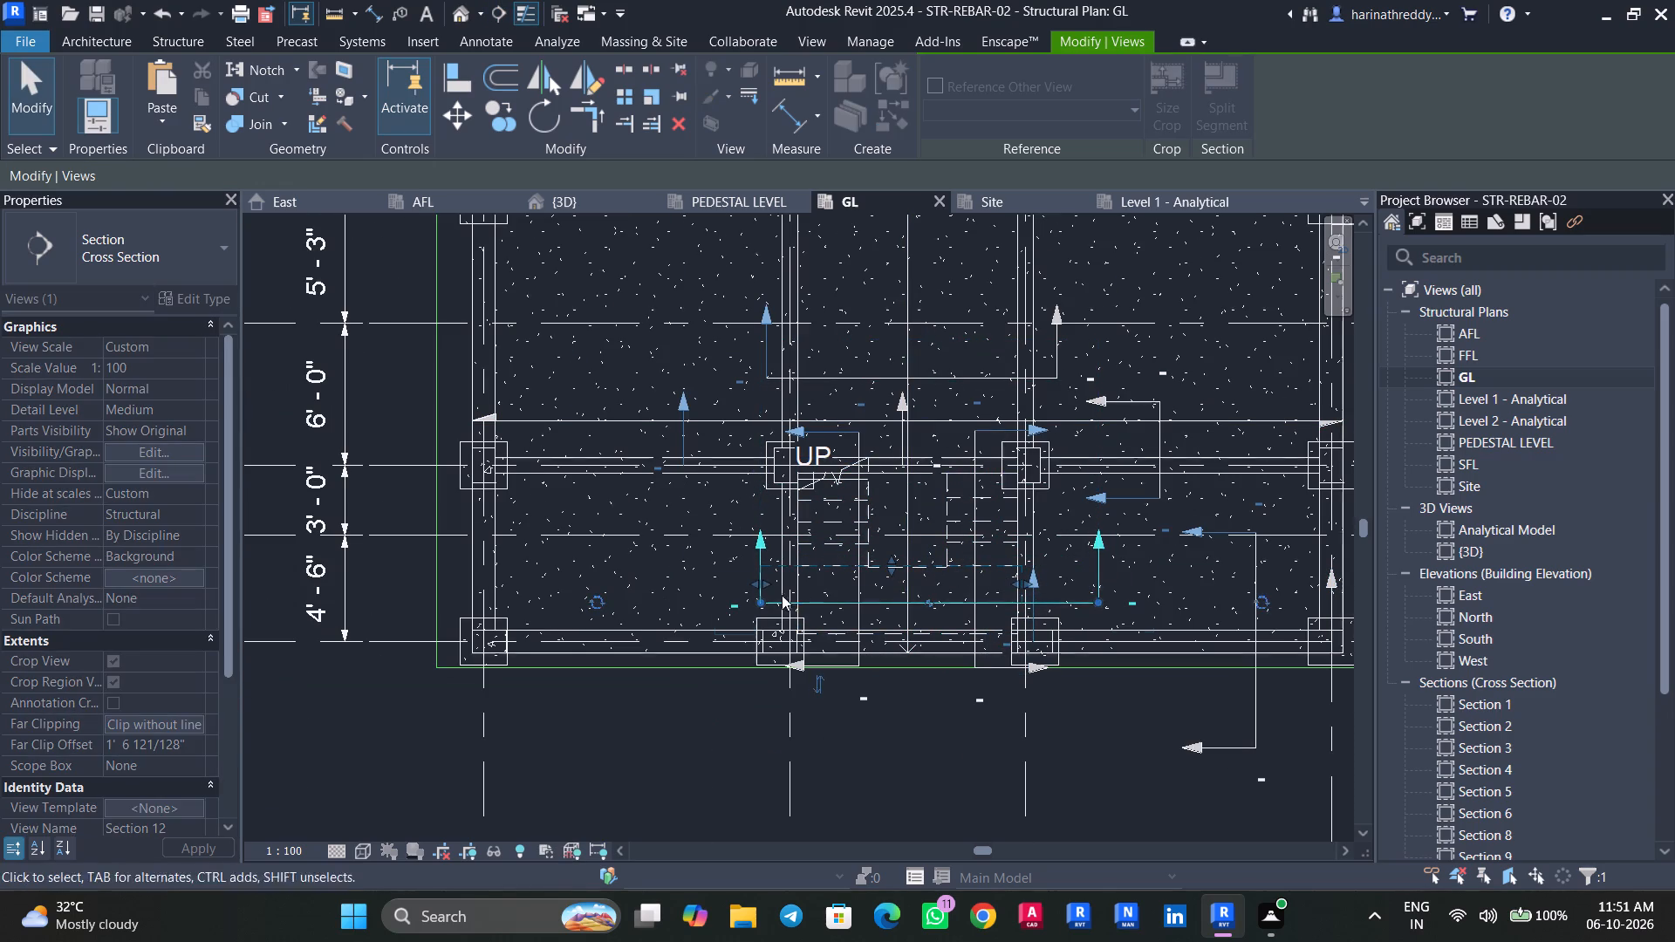
pyautogui.moveTo(773, 590); pyautogui.dragTo(801, 591)
pyautogui.rightClick(914, 562)
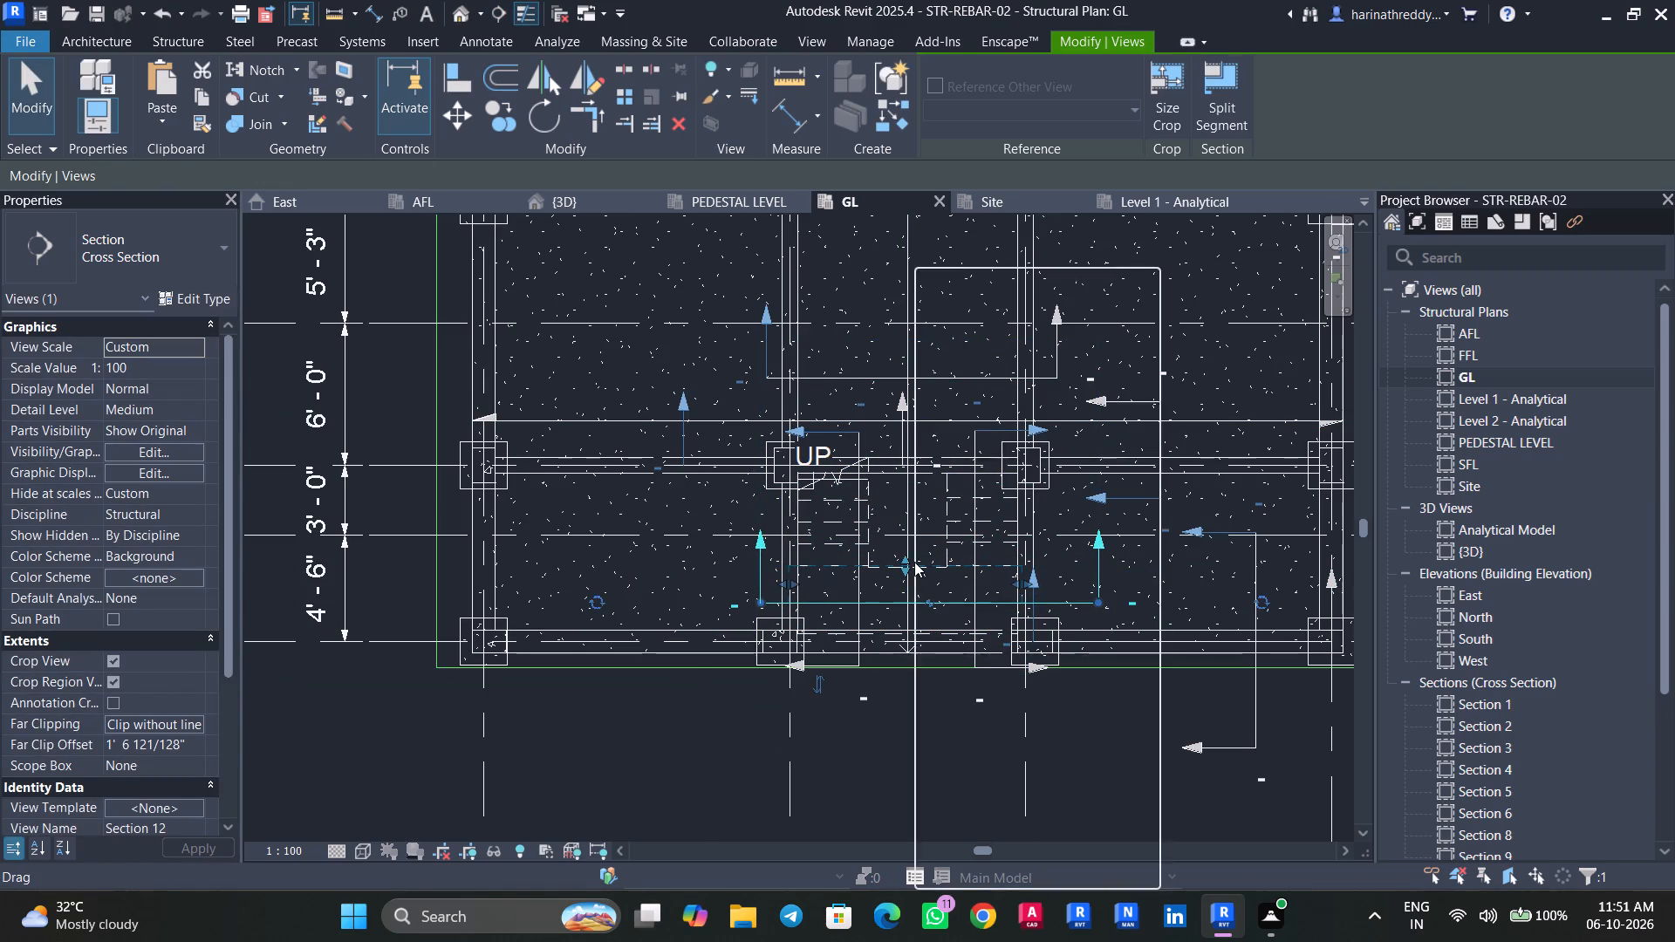
pyautogui.click(1001, 385)
# Place H12 straight bars, shape 00, at 150 mm maximum spacing along the top and bottom of the stair landing, perpendicular to the section.
pyautogui.scroll(4, 727, 545)
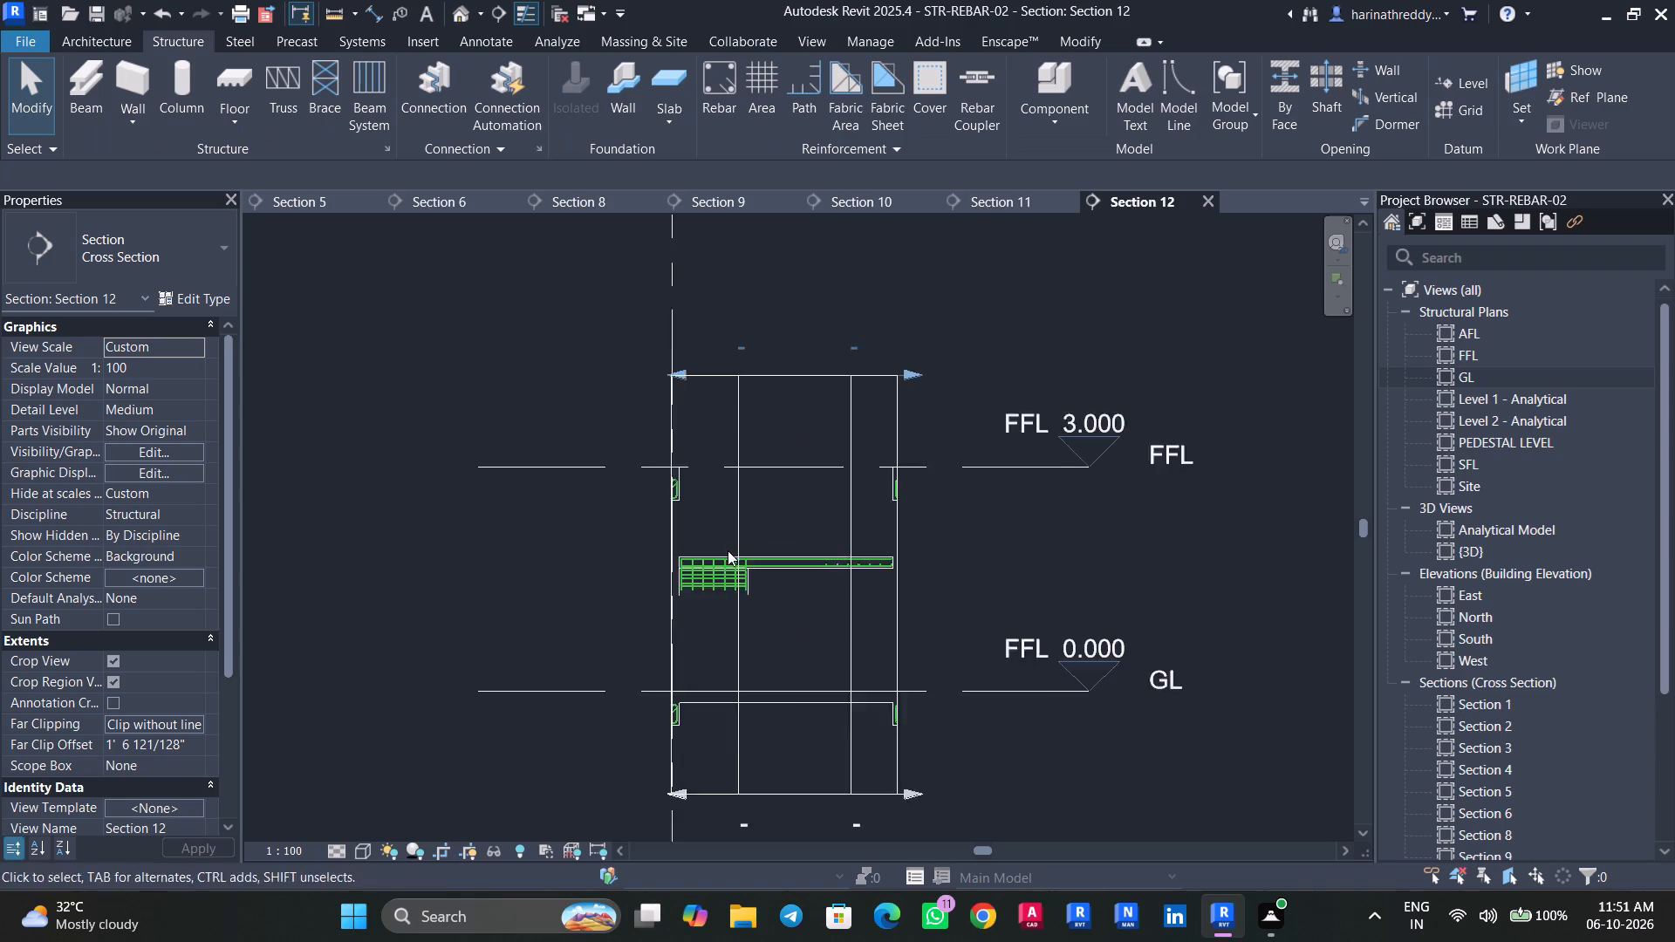
pyautogui.scroll(8, 728, 550)
pyautogui.moveTo(962, 609); pyautogui.dragTo(885, 624, button='middle')
pyautogui.scroll(1, 884, 623)
pyautogui.click(891, 593)
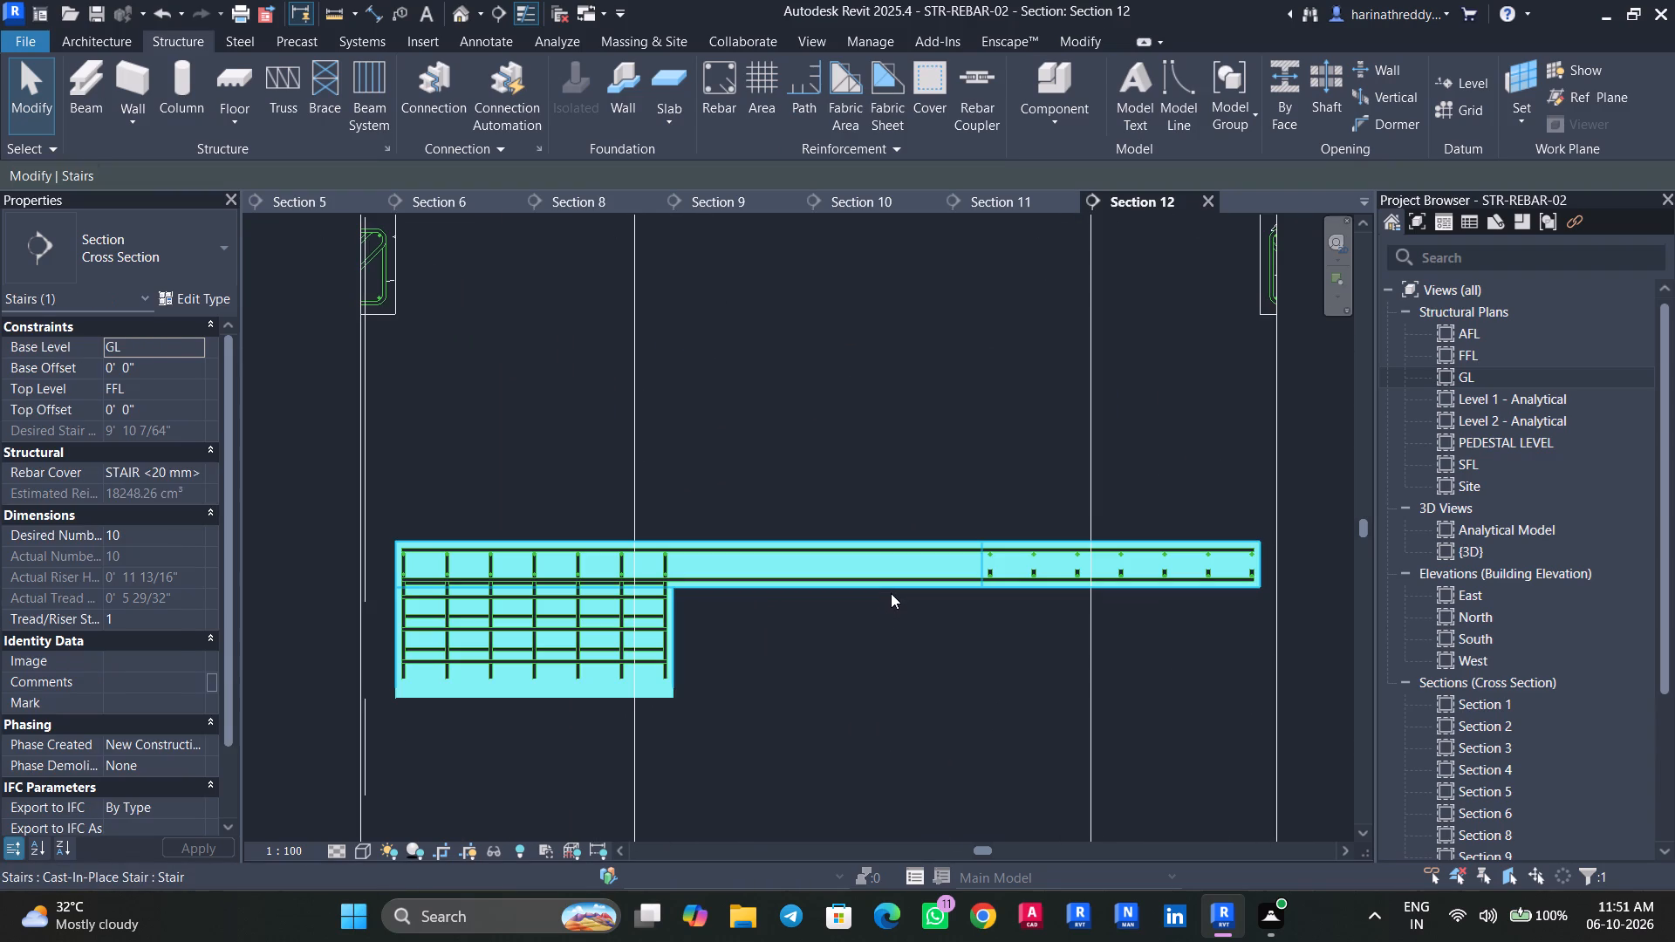
pyautogui.click(1193, 93)
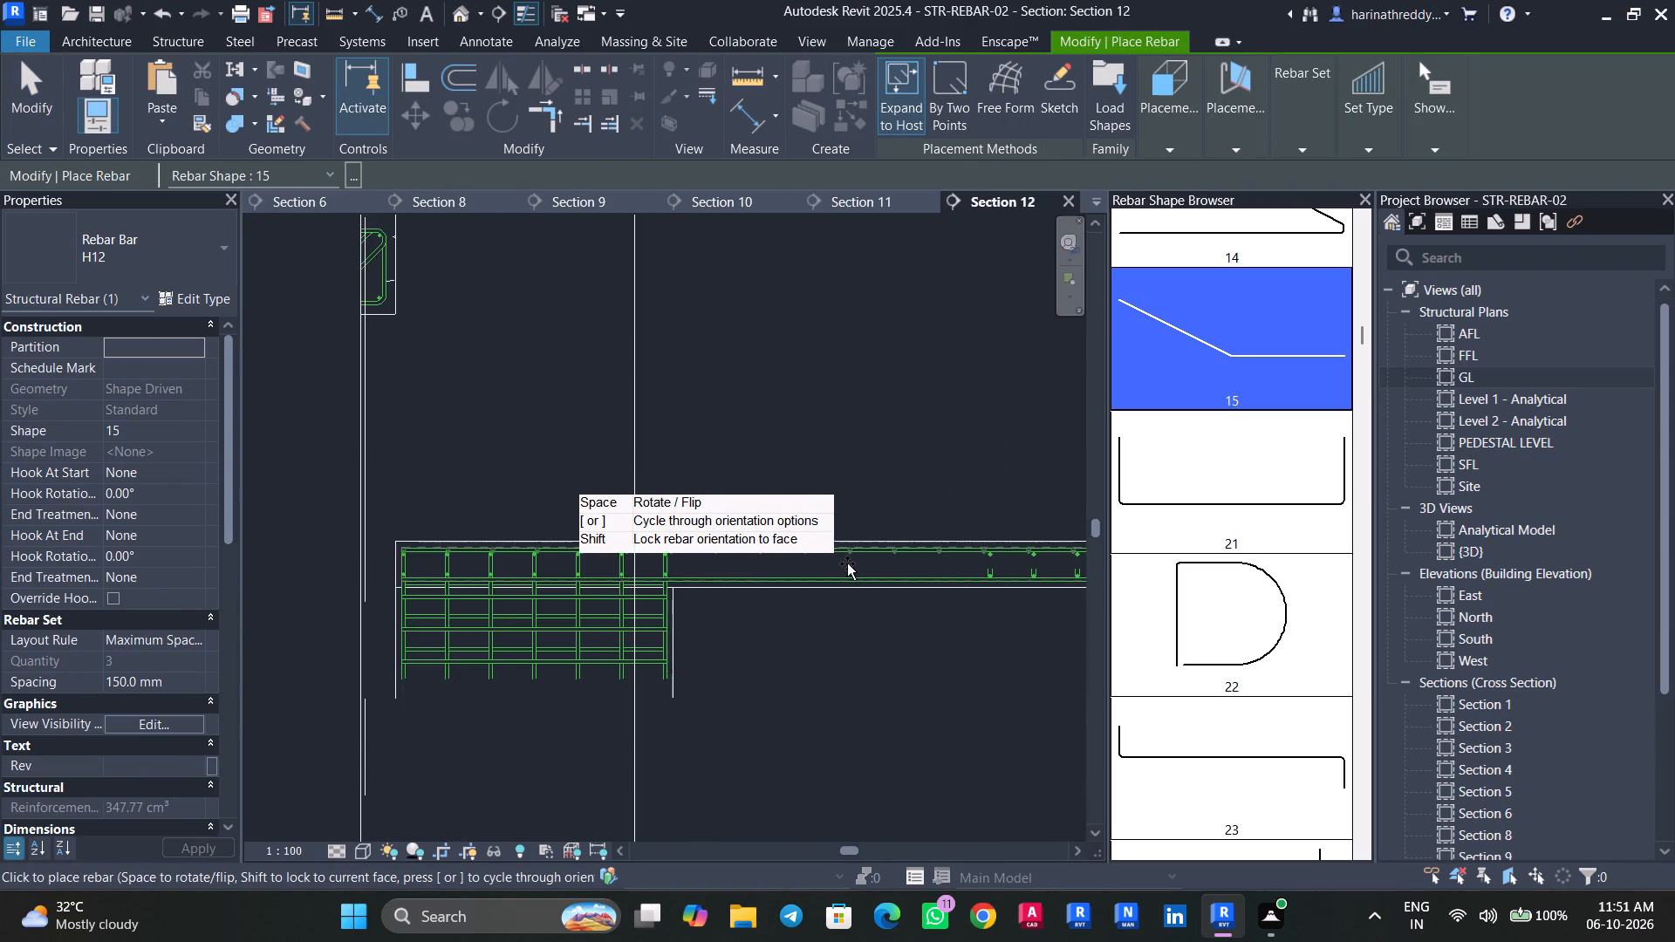
pyautogui.scroll(8, 847, 563)
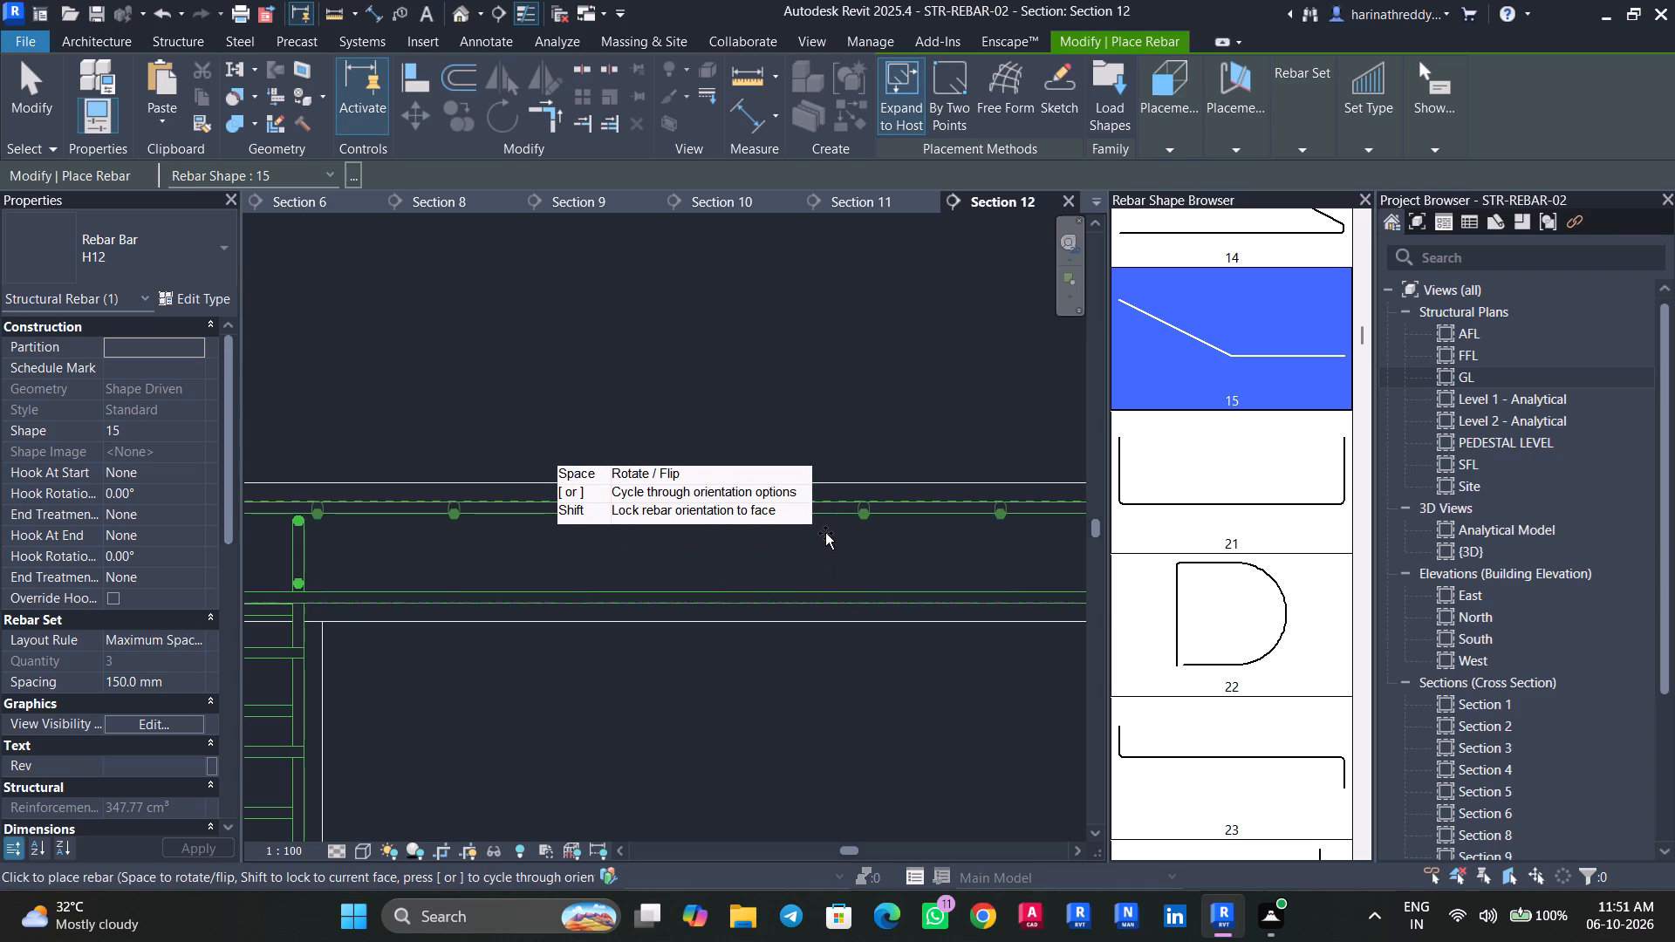
pyautogui.moveTo(825, 533); pyautogui.dragTo(771, 535, button='middle')
pyautogui.scroll(13, 1306, 350)
pyautogui.click(1265, 259)
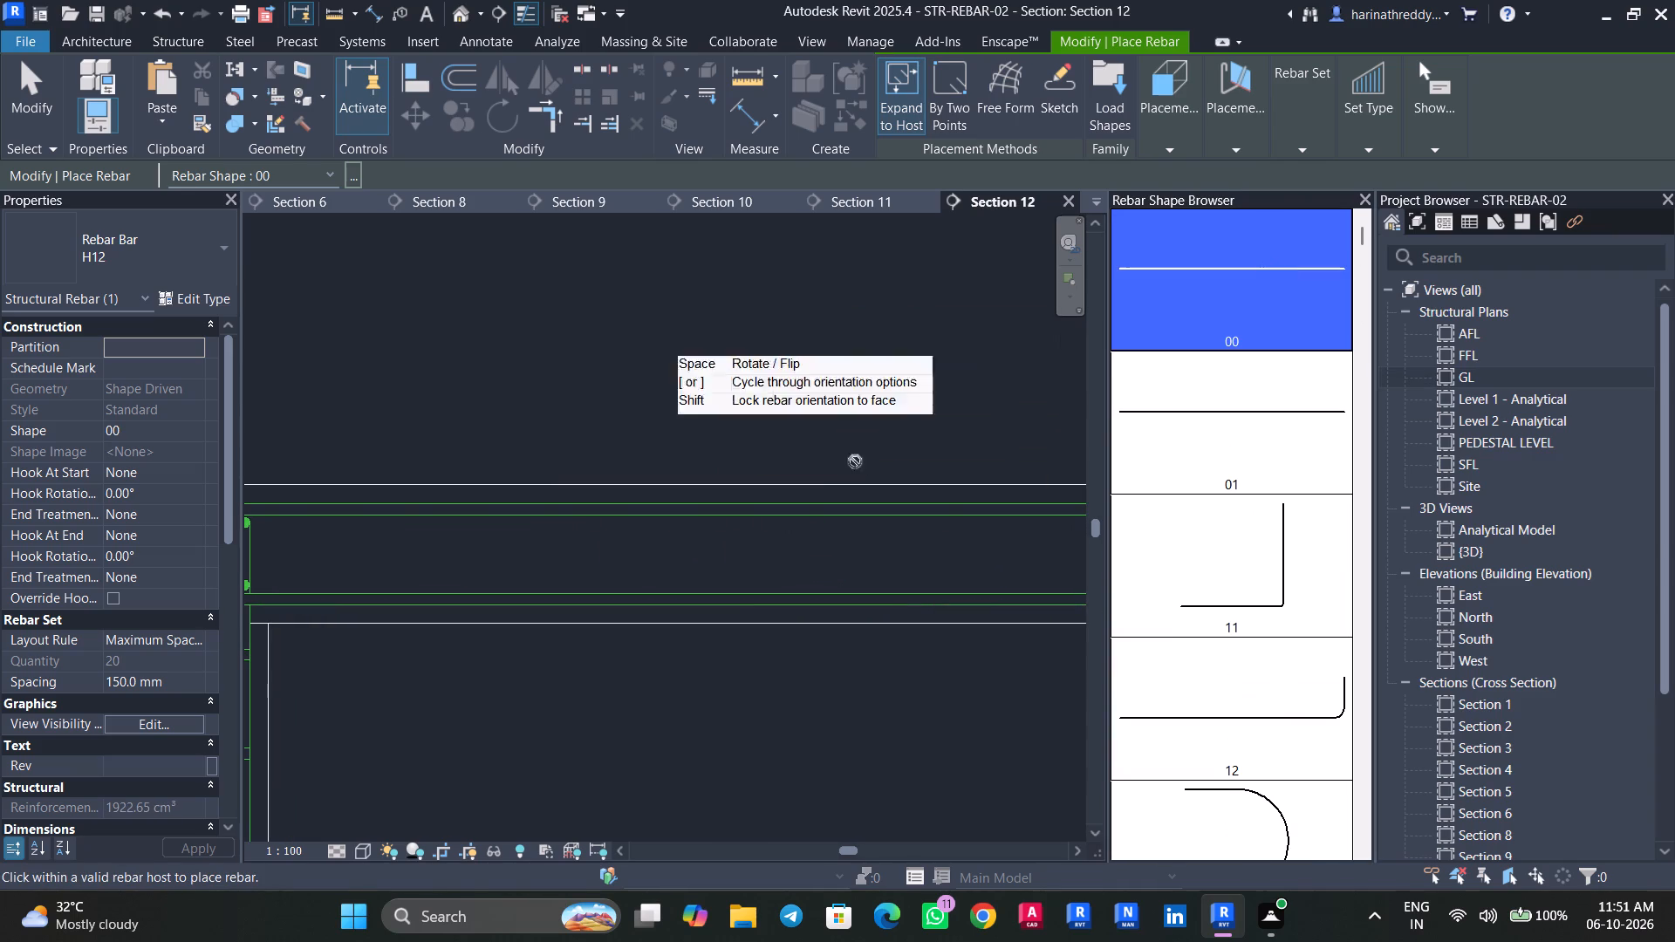
pyautogui.click(802, 521)
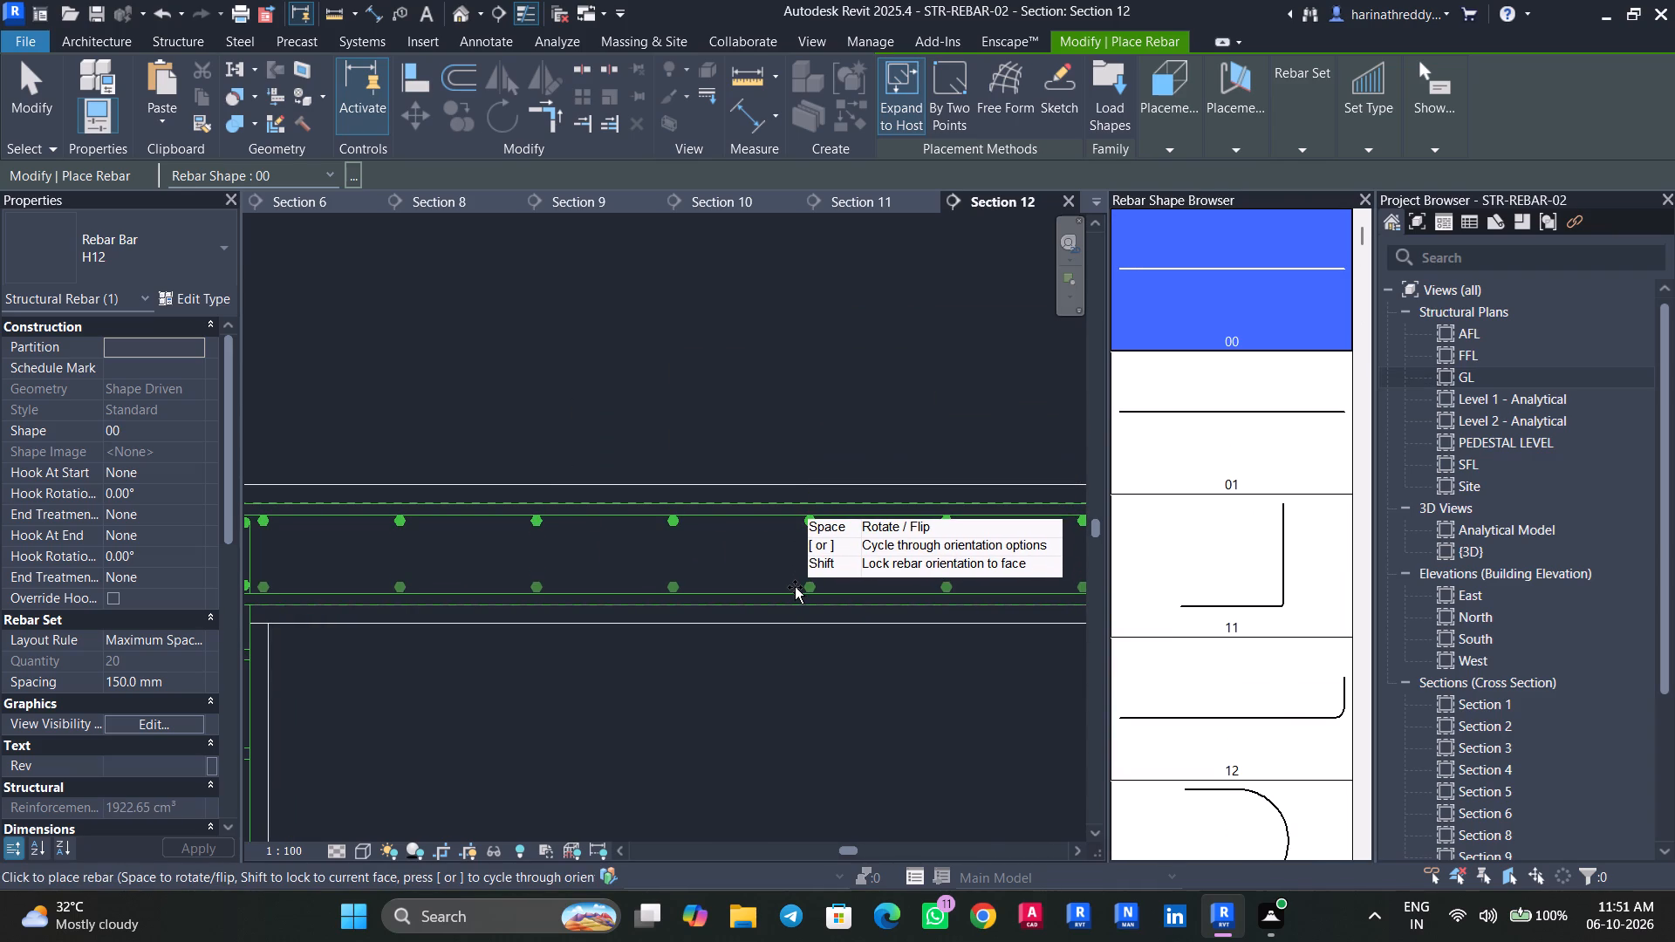
pyautogui.click(795, 587)
pyautogui.press('Escape')
pyautogui.press('Escape')
pyautogui.press('Escape')
# Select all H12 rebar in the entire project and set it to show unobscured in the {3D} view.
pyautogui.click(811, 577)
pyautogui.press('s')
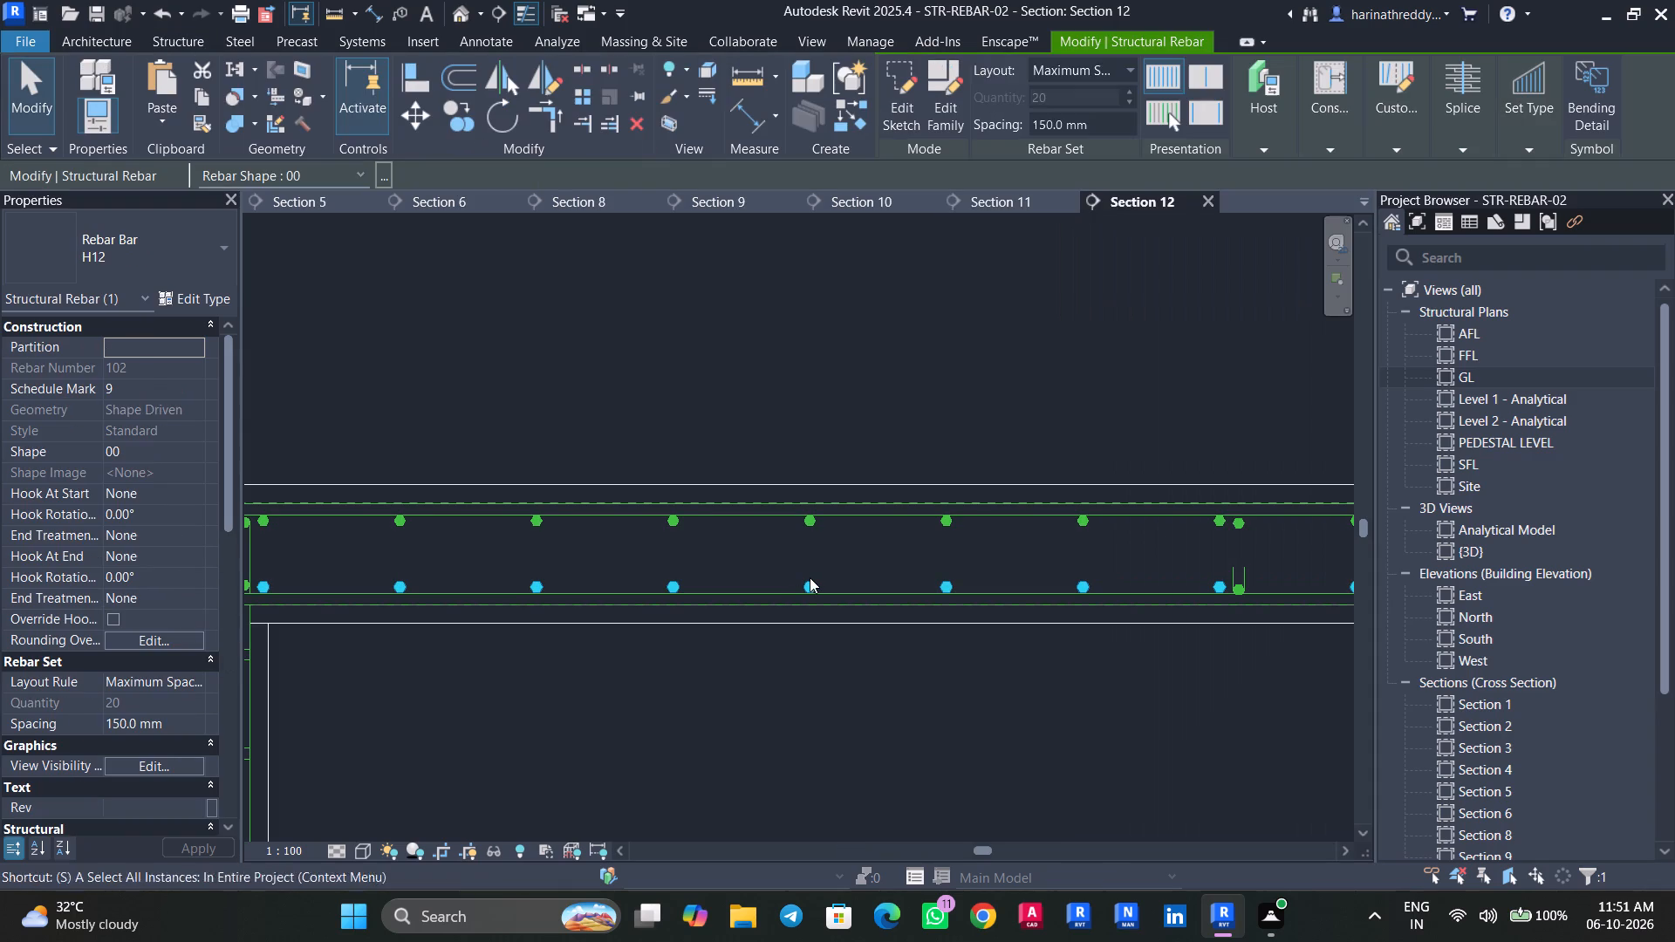
pyautogui.press('a')
pyautogui.click(168, 763)
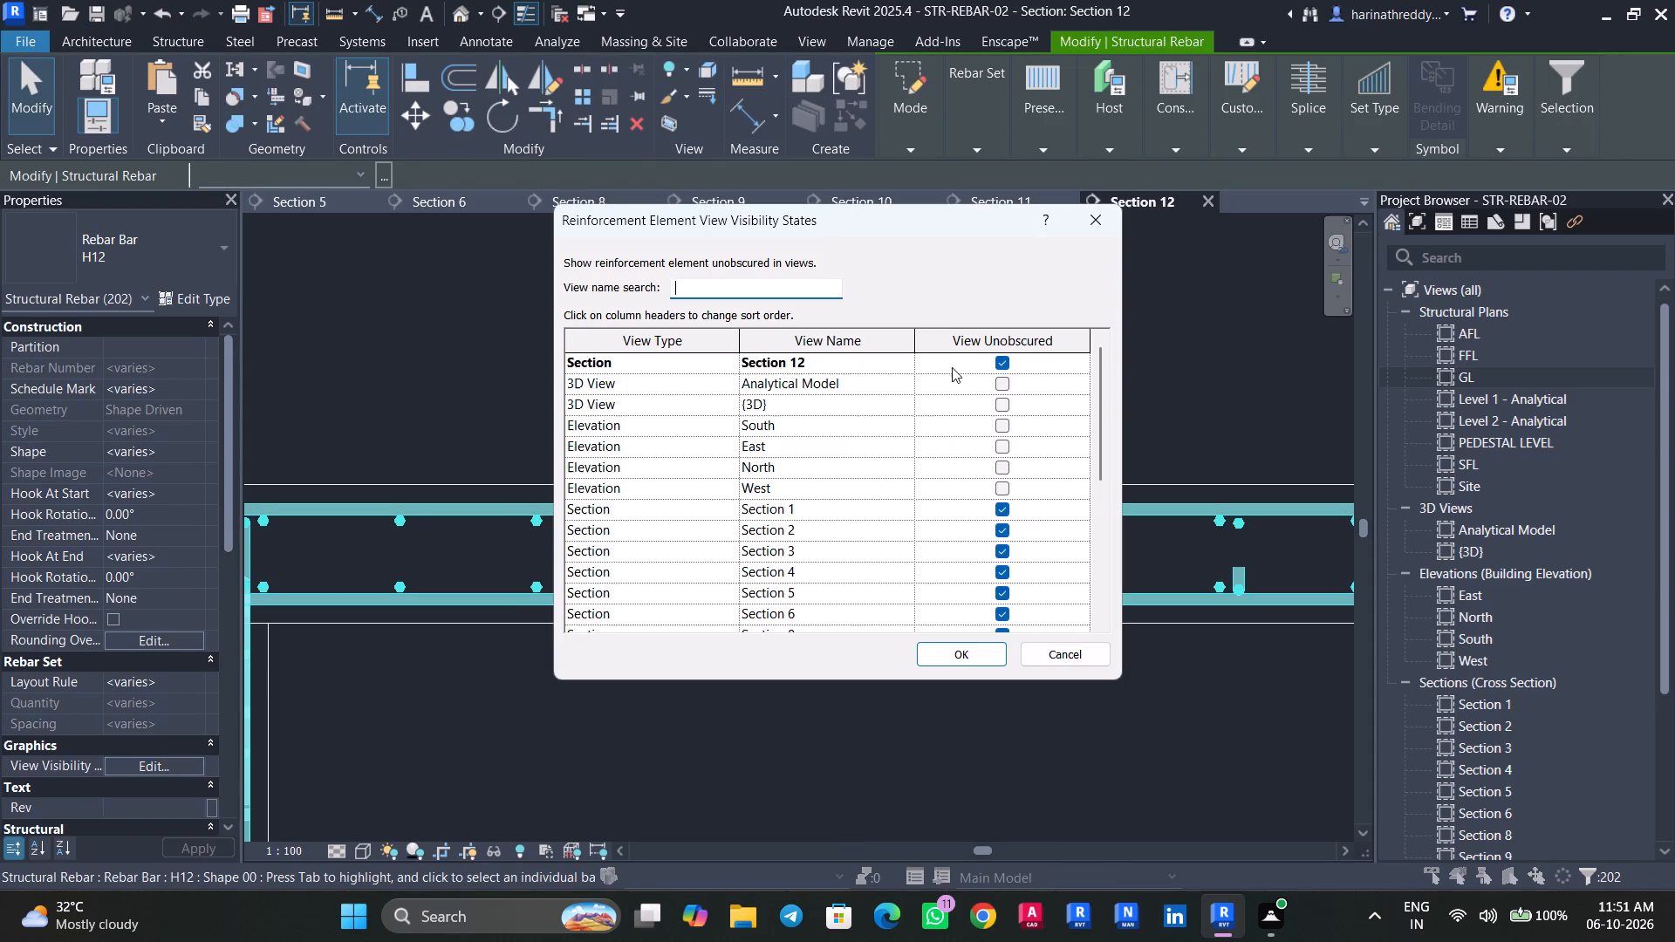
pyautogui.click(1003, 408)
pyautogui.click(965, 652)
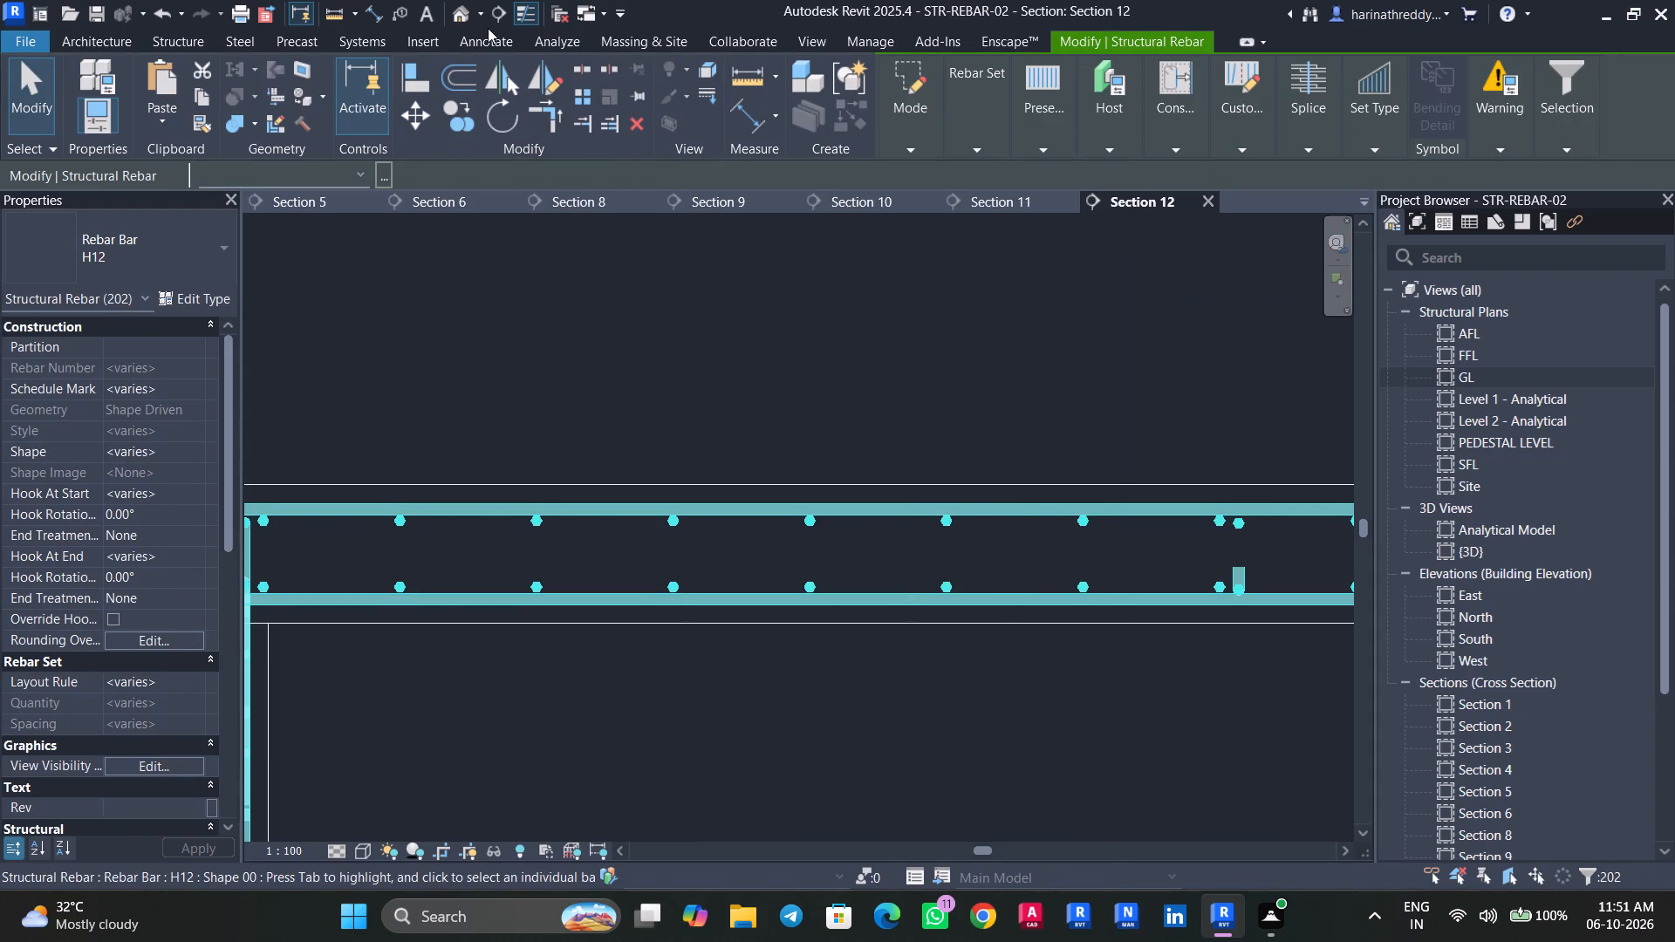
# In the 3D view, shorten the landing's top transverse bar set from both ends to the 8 bars spanning between the two flights.
pyautogui.click(470, 15)
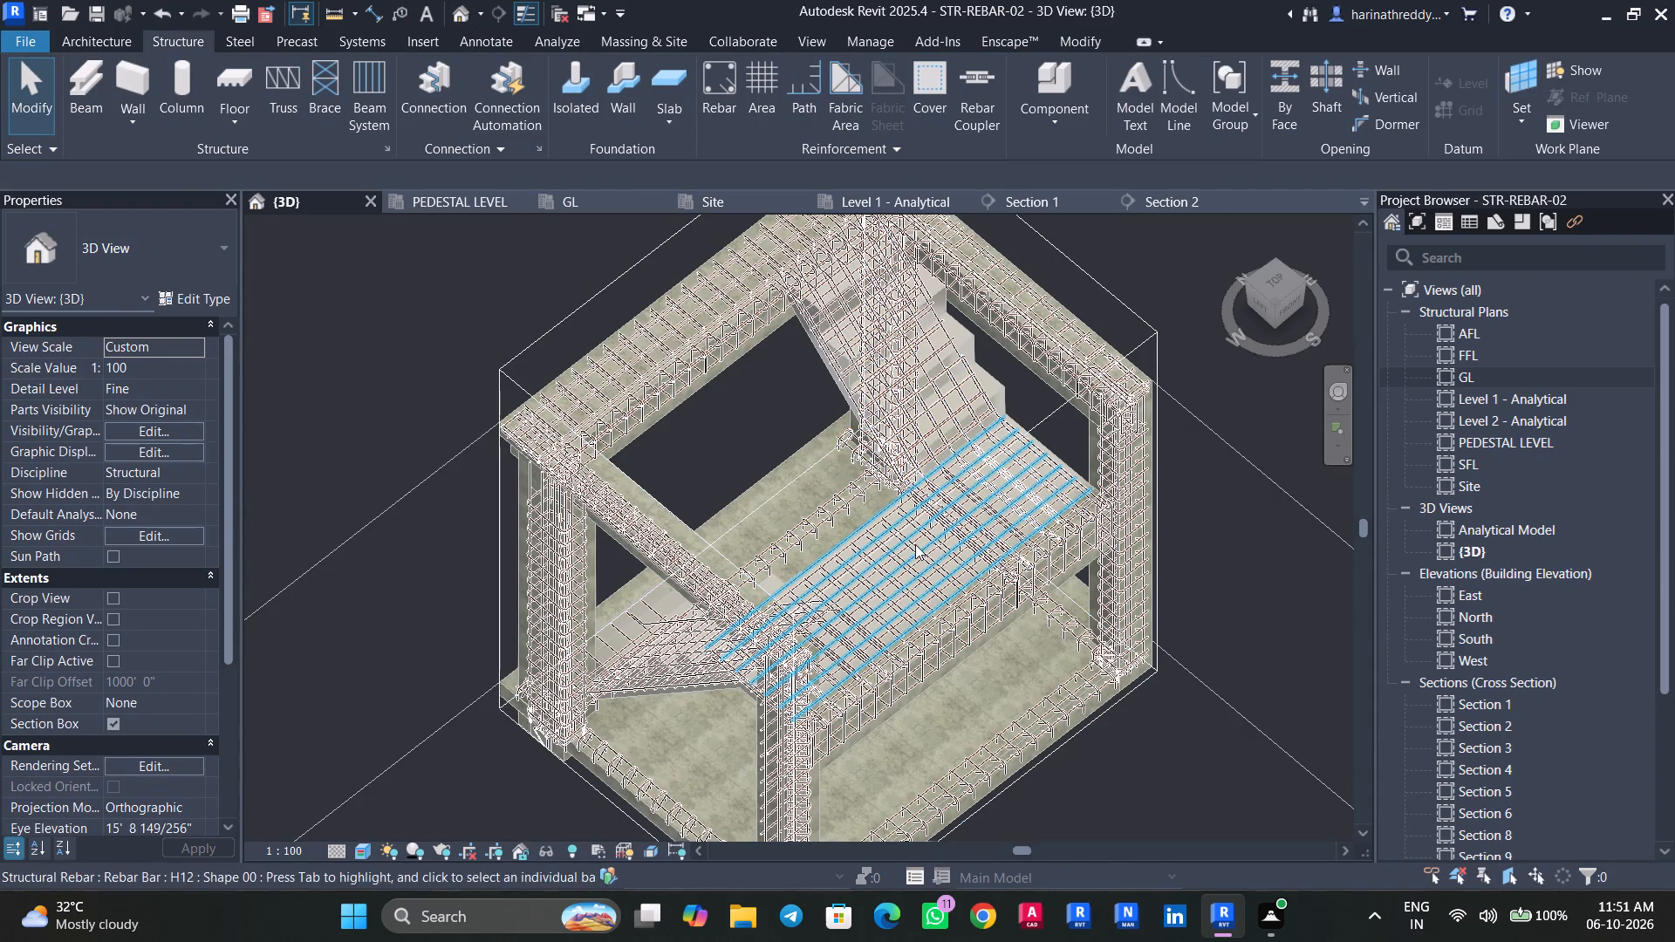
pyautogui.click(913, 544)
pyautogui.keyDown('shift'); pyautogui.moveTo(1049, 581); pyautogui.dragTo(940, 643, button='middle'); pyautogui.keyUp('shift')
pyautogui.press('Escape')
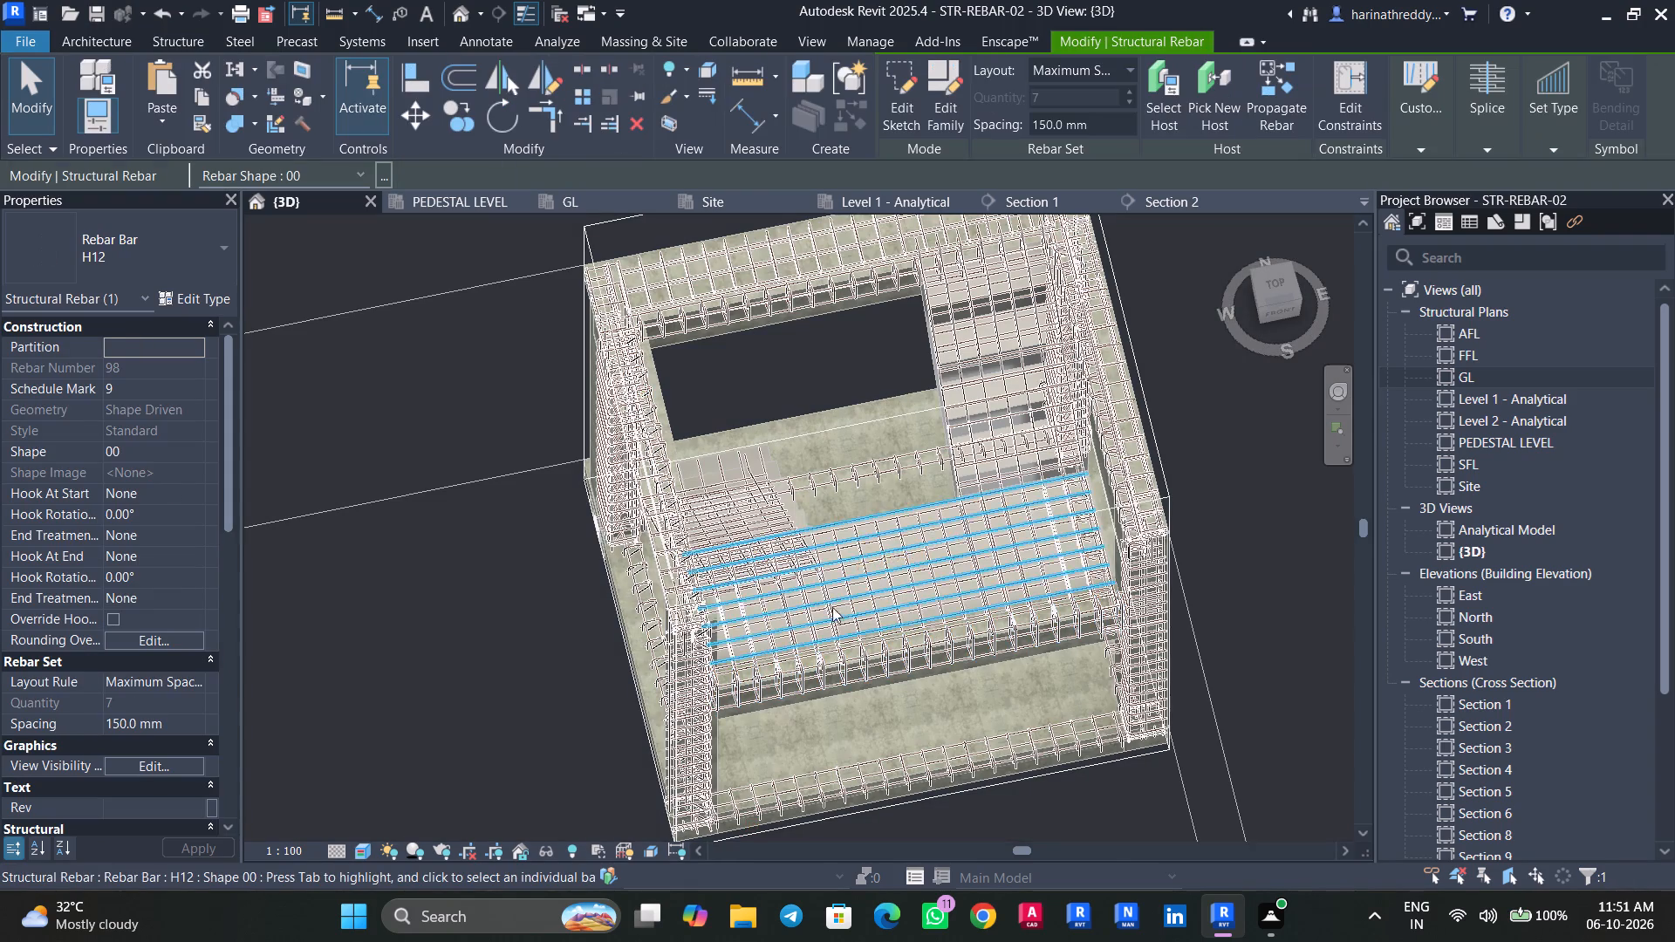
pyautogui.scroll(6, 821, 649)
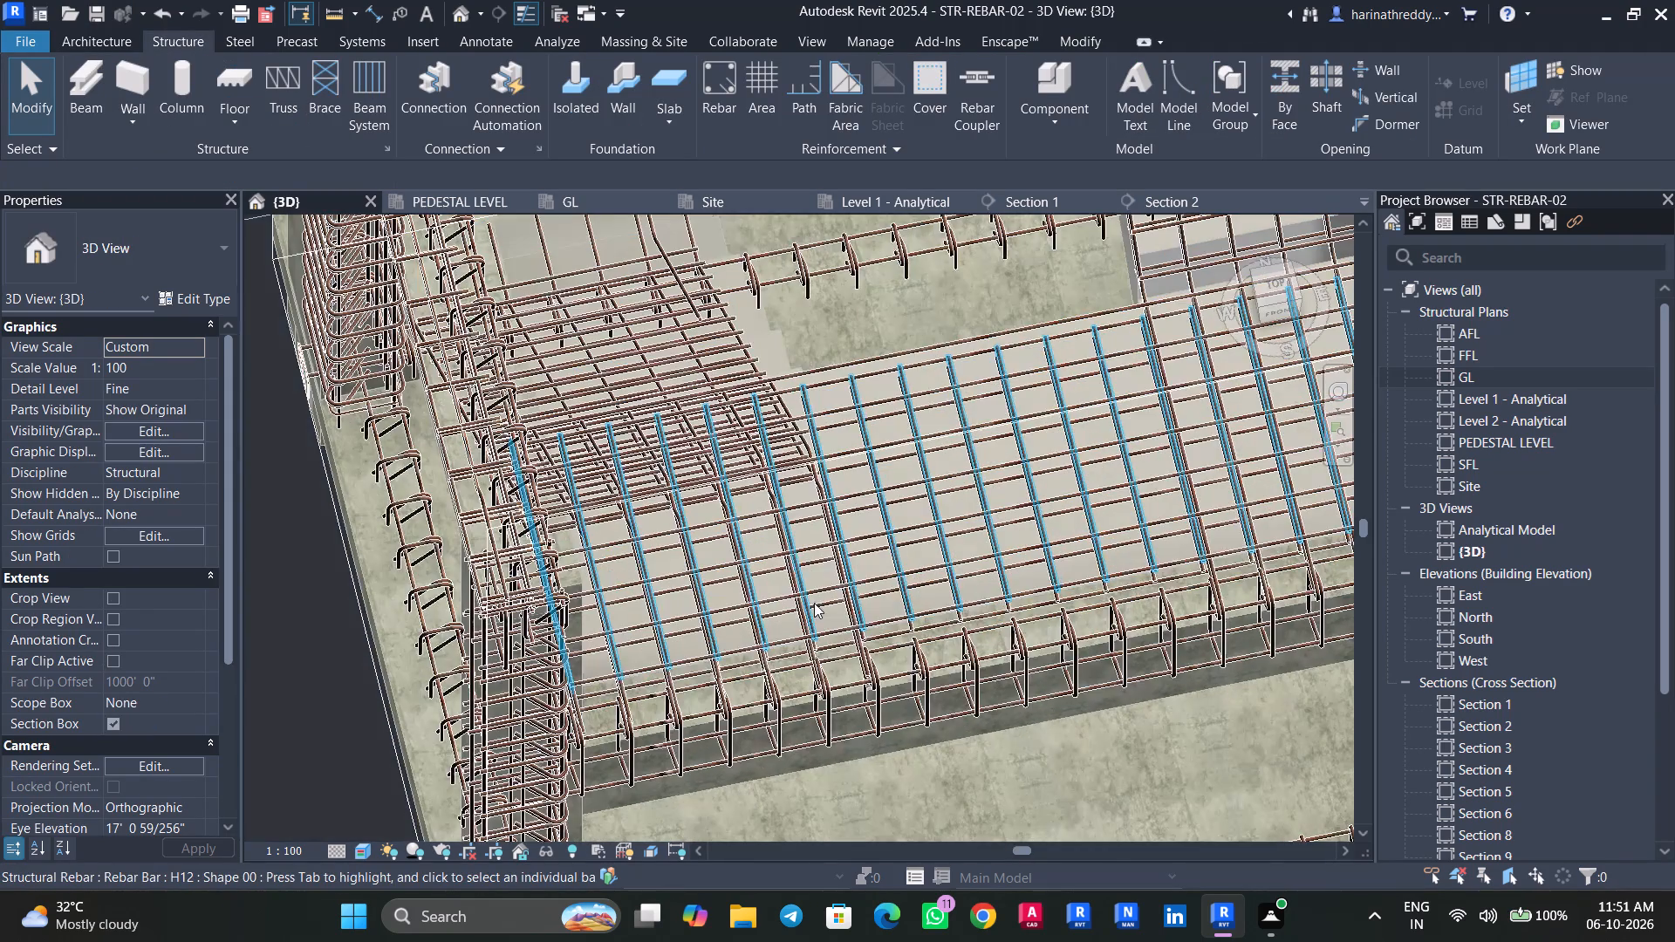
pyautogui.click(809, 601)
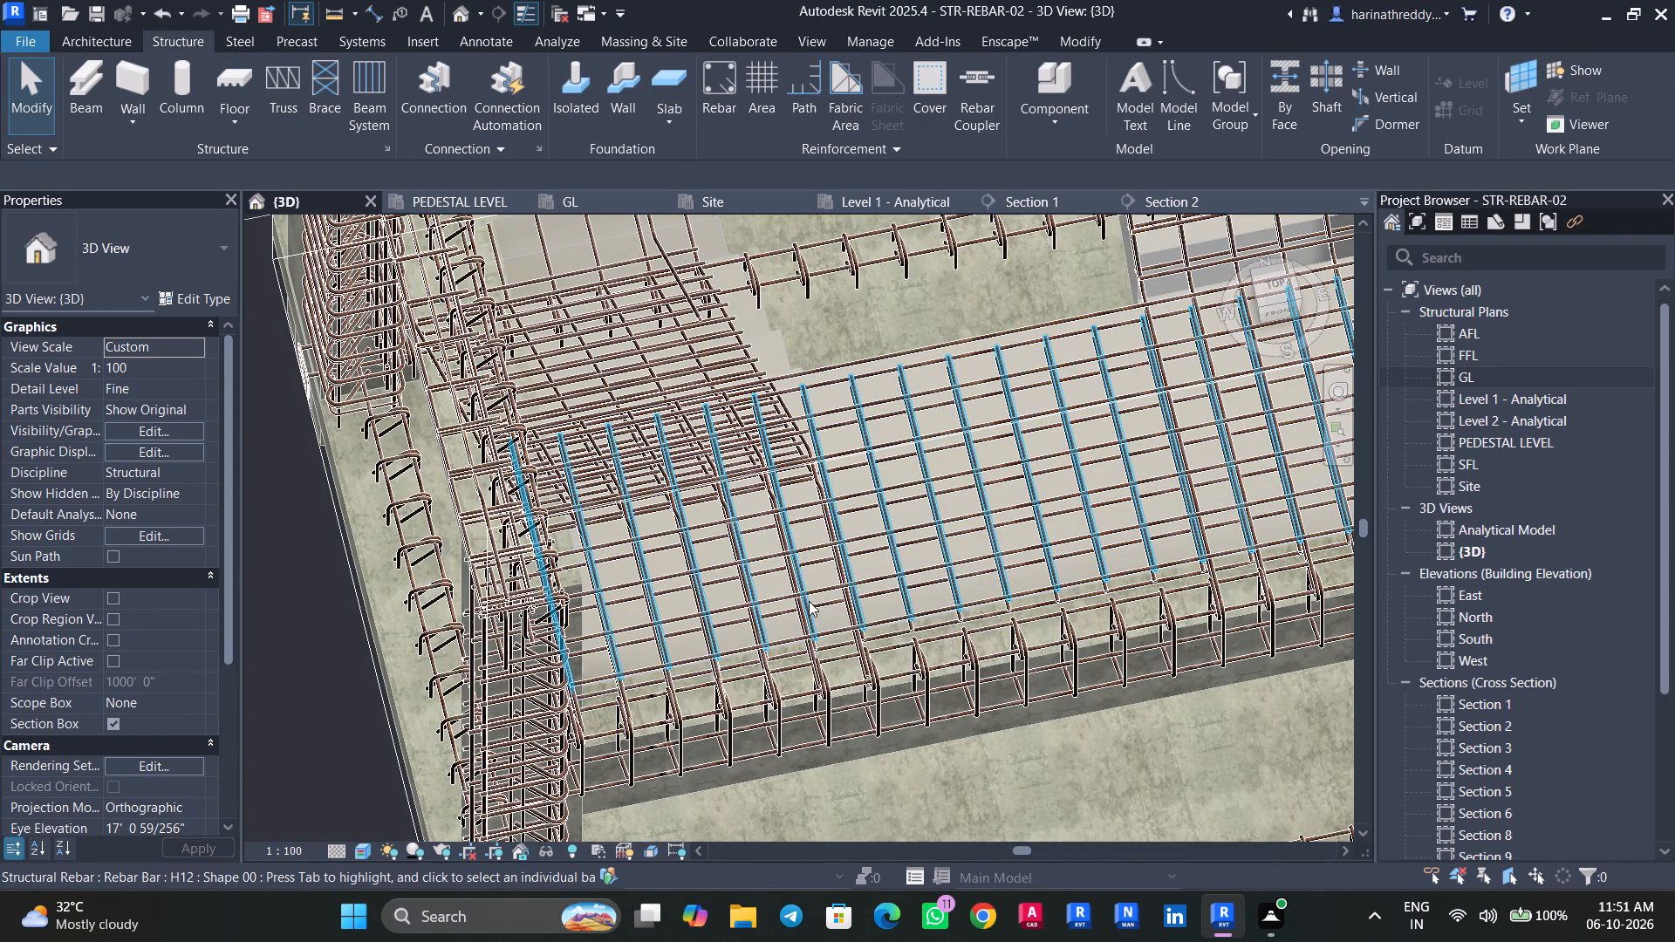
pyautogui.keyDown('shift'); pyautogui.moveTo(826, 612); pyautogui.dragTo(768, 704, button='middle'); pyautogui.keyUp('shift')
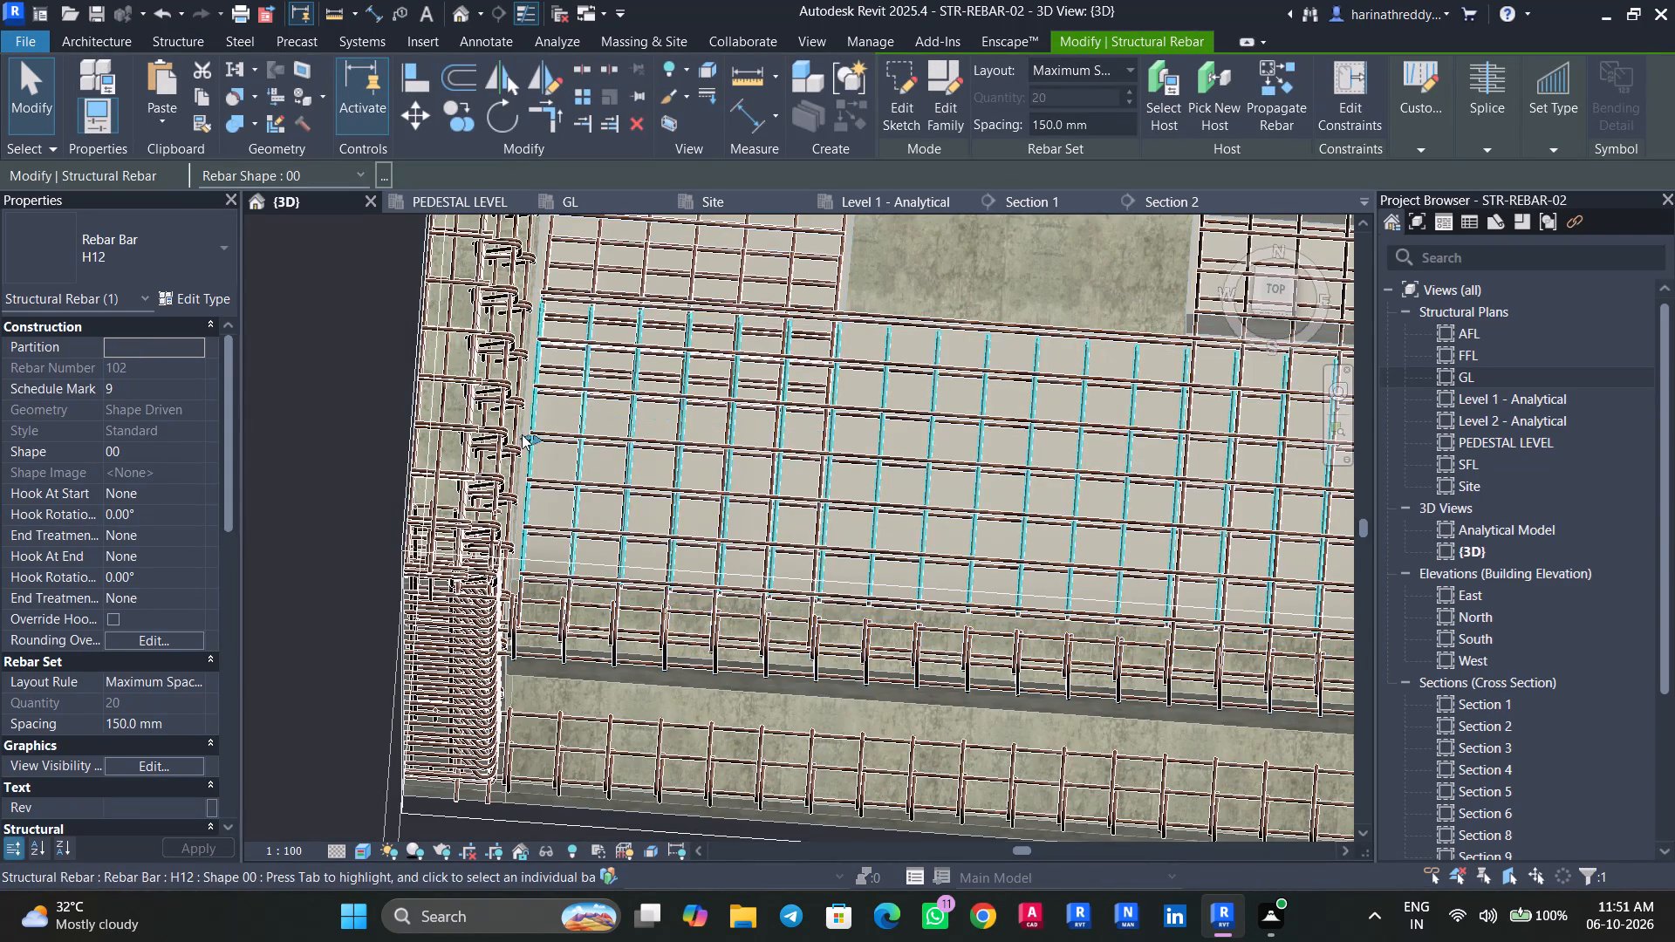
pyautogui.moveTo(530, 439); pyautogui.dragTo(821, 453)
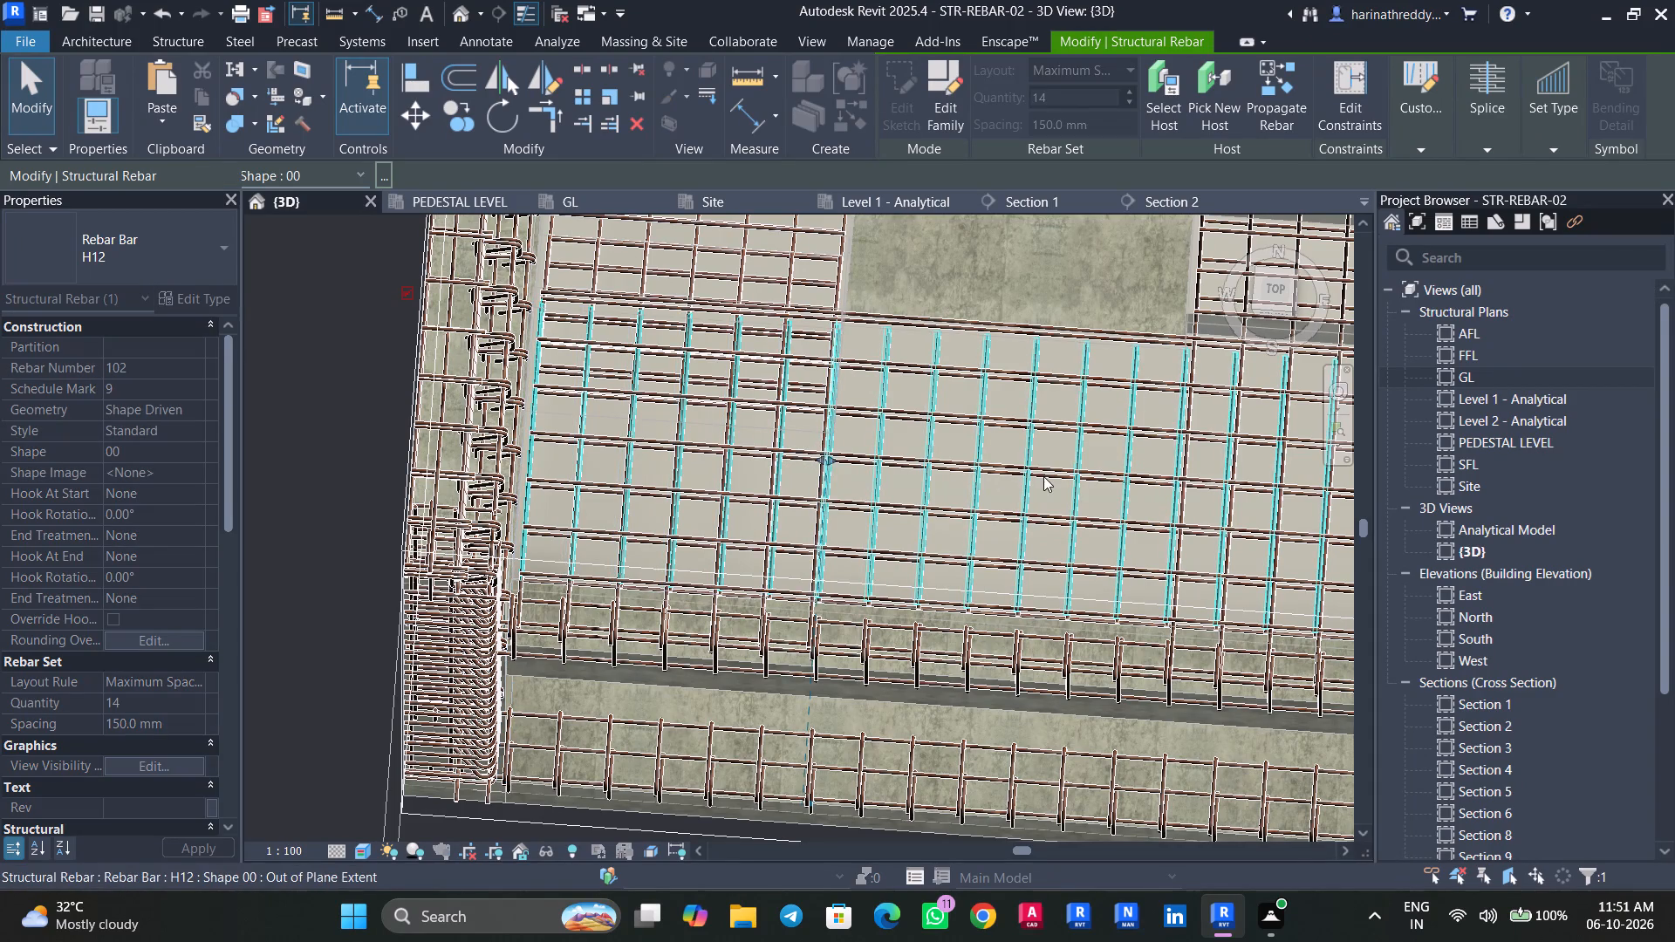
pyautogui.moveTo(1043, 475); pyautogui.dragTo(761, 477, button='middle')
pyautogui.moveTo(1181, 503); pyautogui.dragTo(1170, 503)
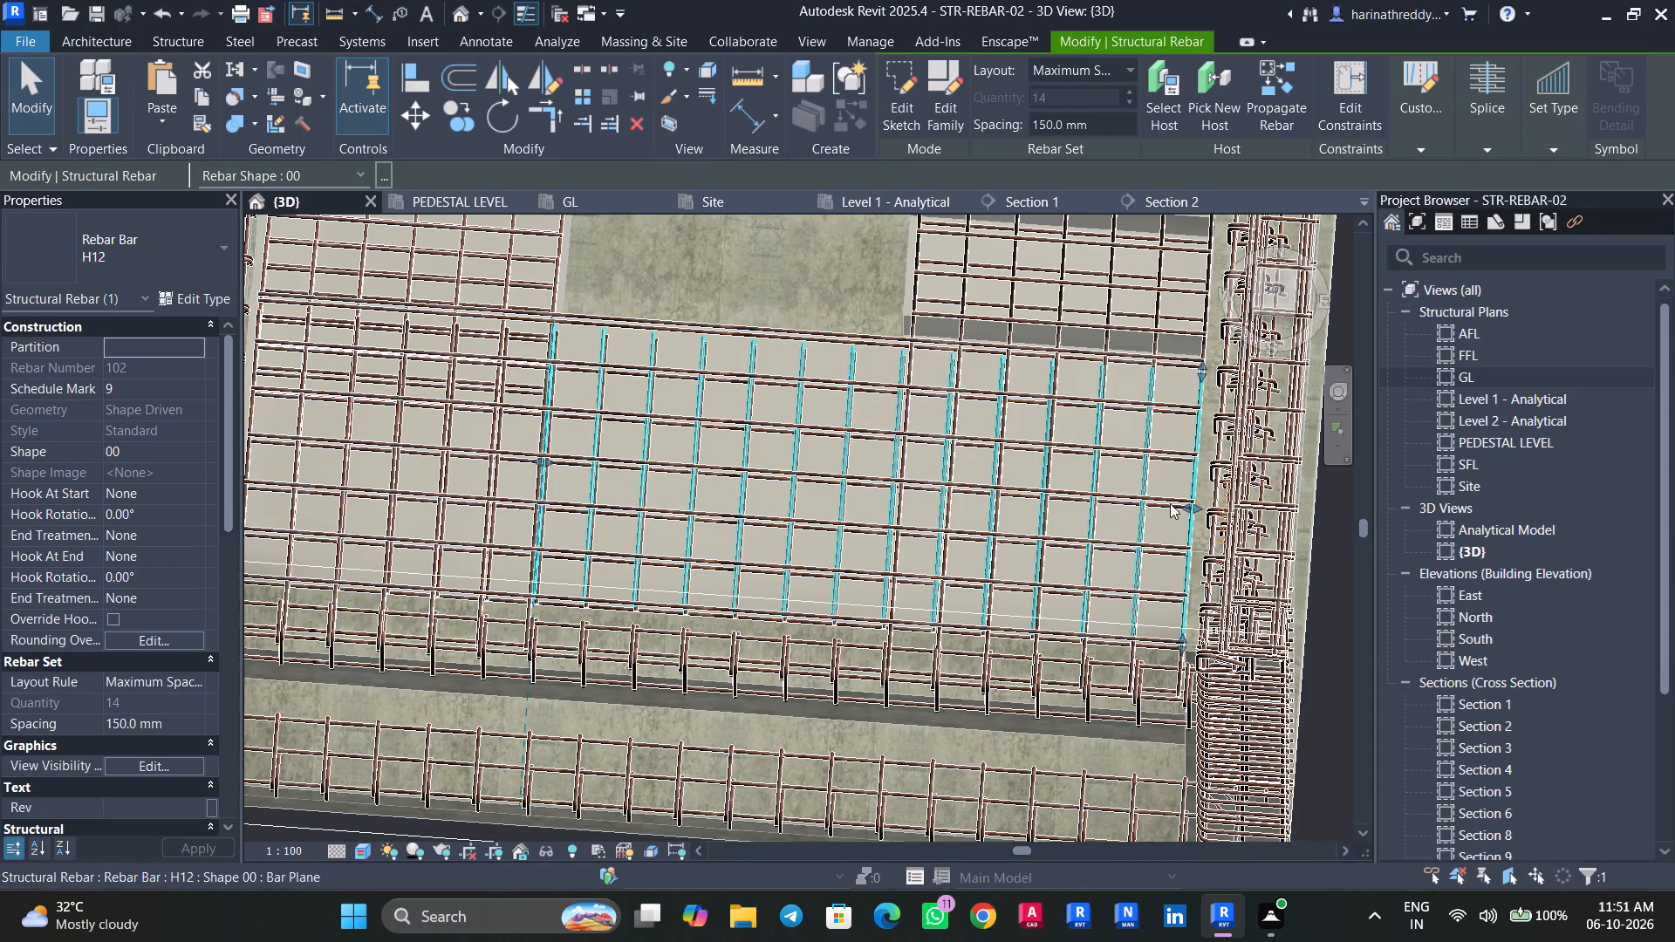
pyautogui.moveTo(1170, 503); pyautogui.dragTo(890, 468)
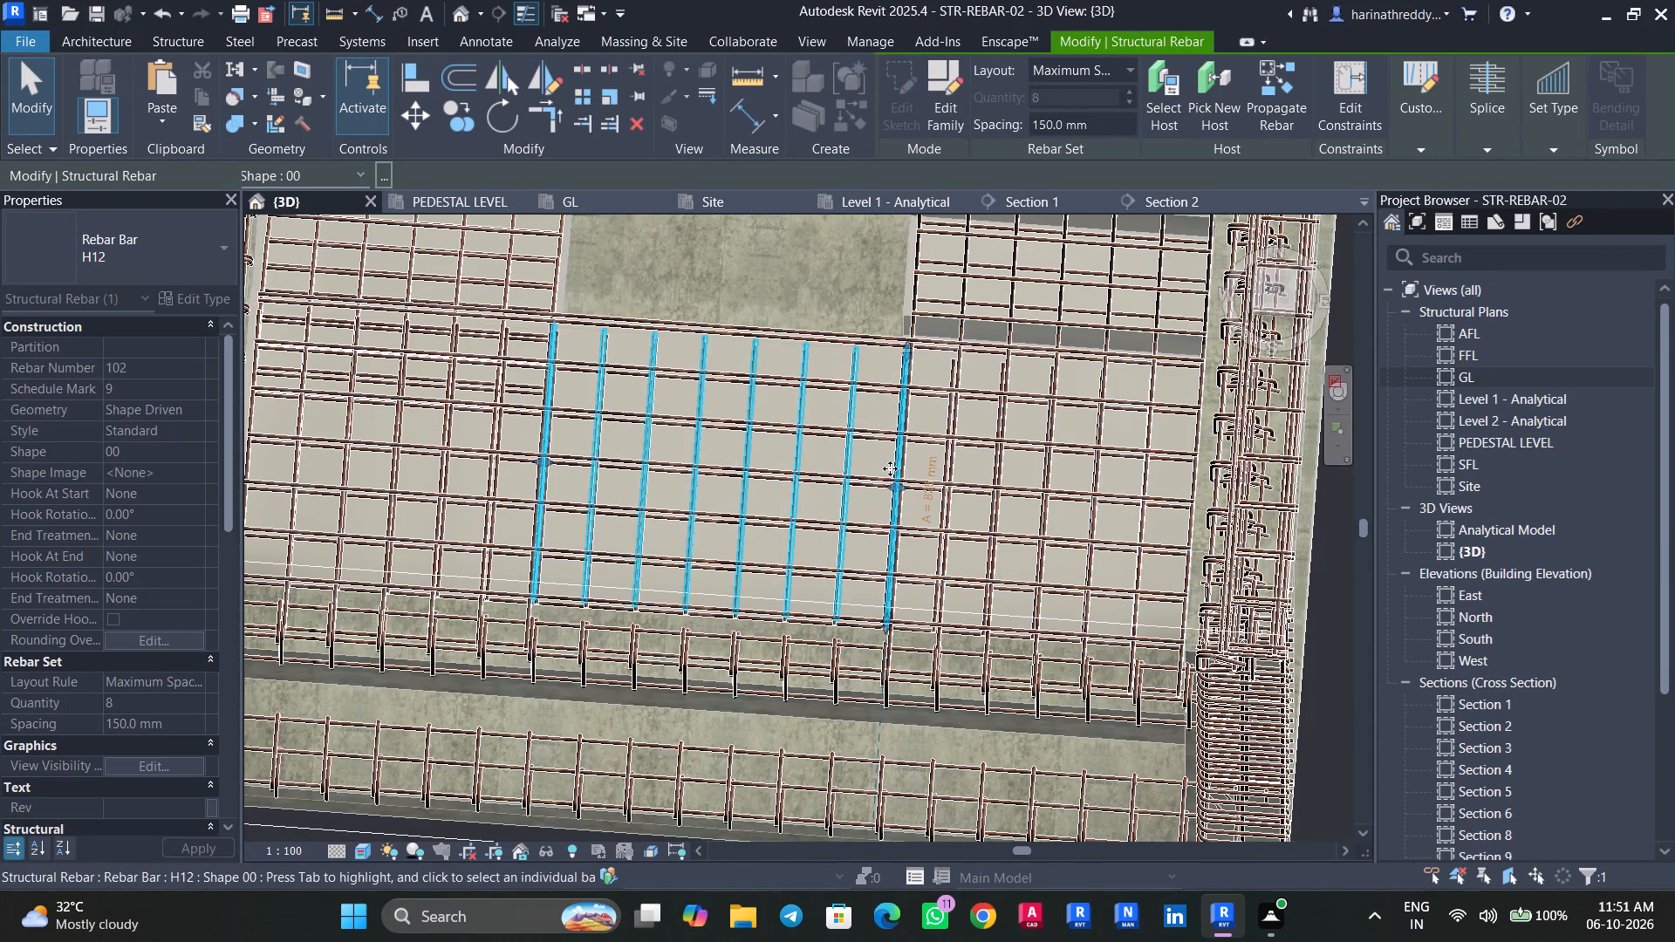
pyautogui.press('Escape')
pyautogui.press('Escape')
# Shorten the landing's bottom transverse bar set from both ends to the 8 bars between the two flights, working from the top view.
pyautogui.keyDown('shift'); pyautogui.moveTo(971, 603); pyautogui.dragTo(1006, 339, button='middle'); pyautogui.keyUp('shift')
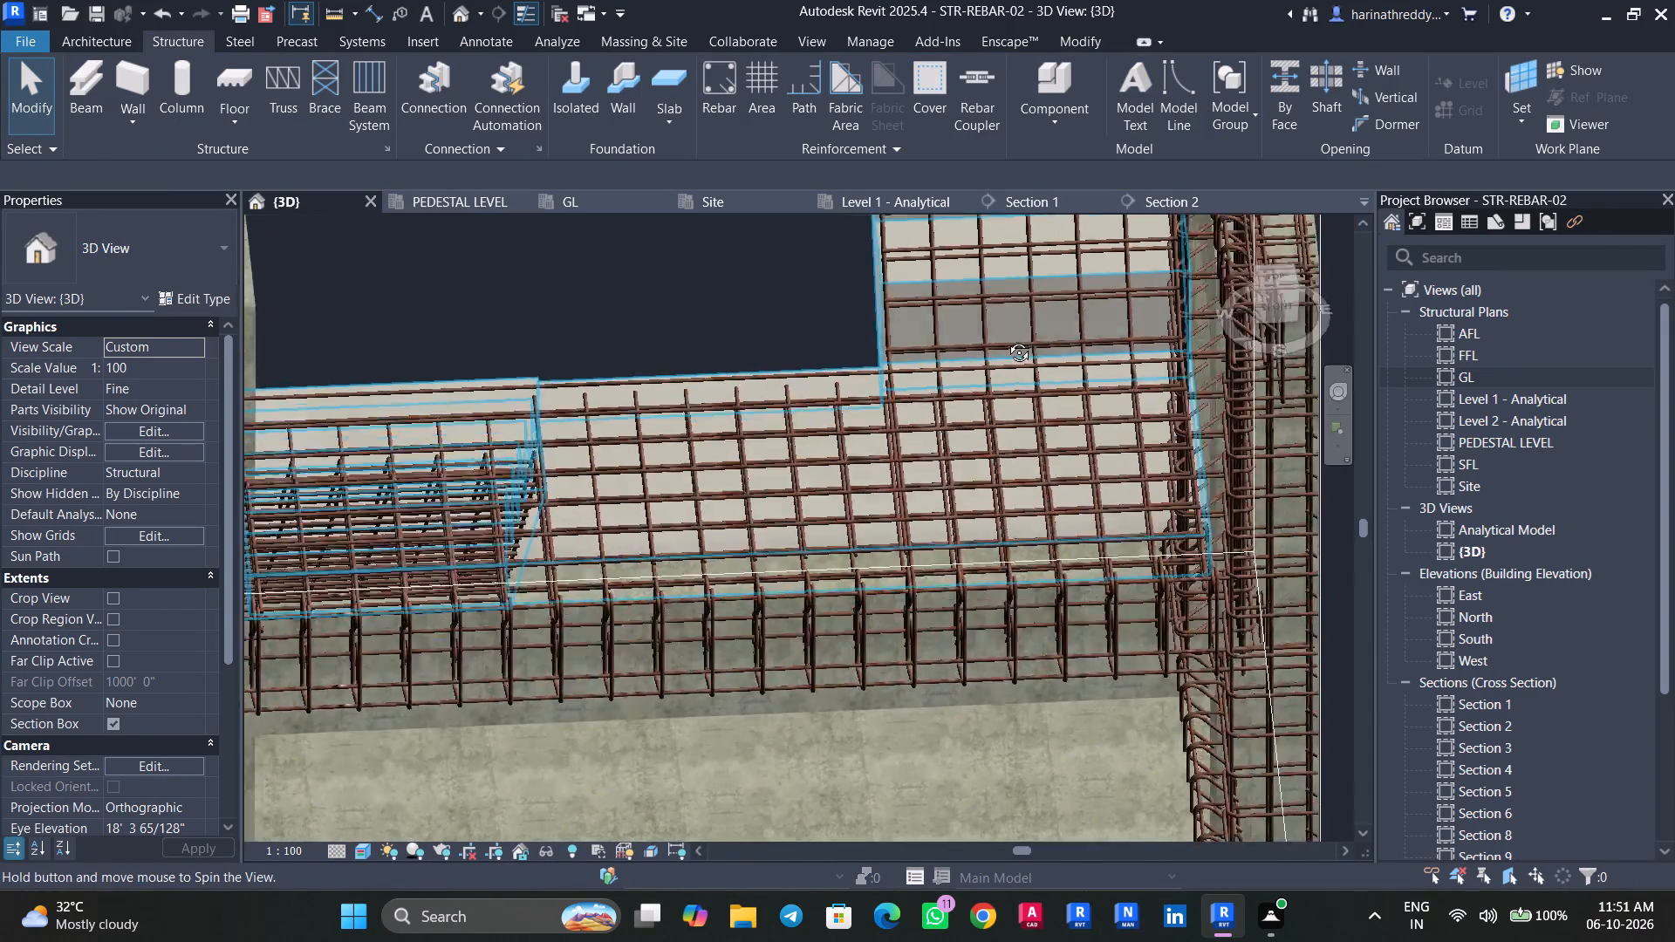
pyautogui.keyDown('shift'); pyautogui.moveTo(1006, 339); pyautogui.dragTo(1007, 333, button='middle'); pyautogui.keyUp('shift')
pyautogui.keyDown('shift'); pyautogui.scroll(1, 1007, 333); pyautogui.keyUp('shift')
pyautogui.scroll(10, 821, 525)
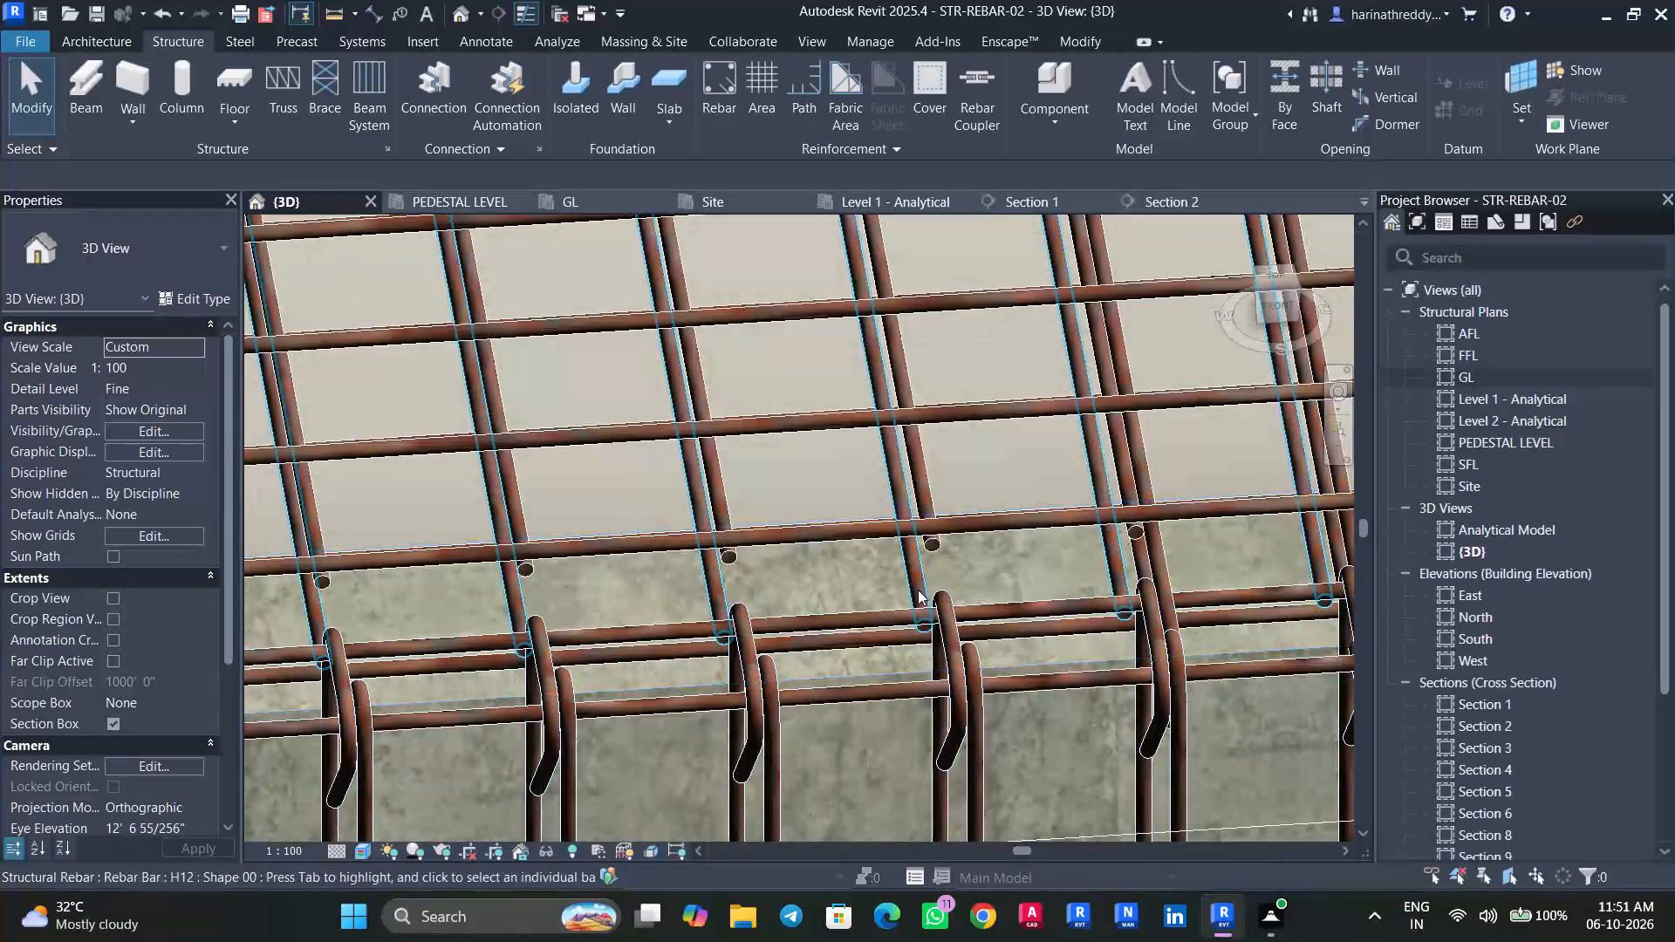
pyautogui.click(918, 590)
pyautogui.scroll(-2, 918, 590)
pyautogui.scroll(1, 918, 590)
pyautogui.scroll(-8, 918, 590)
pyautogui.keyDown('shift'); pyautogui.moveTo(912, 593); pyautogui.dragTo(899, 730, button='middle'); pyautogui.keyUp('shift')
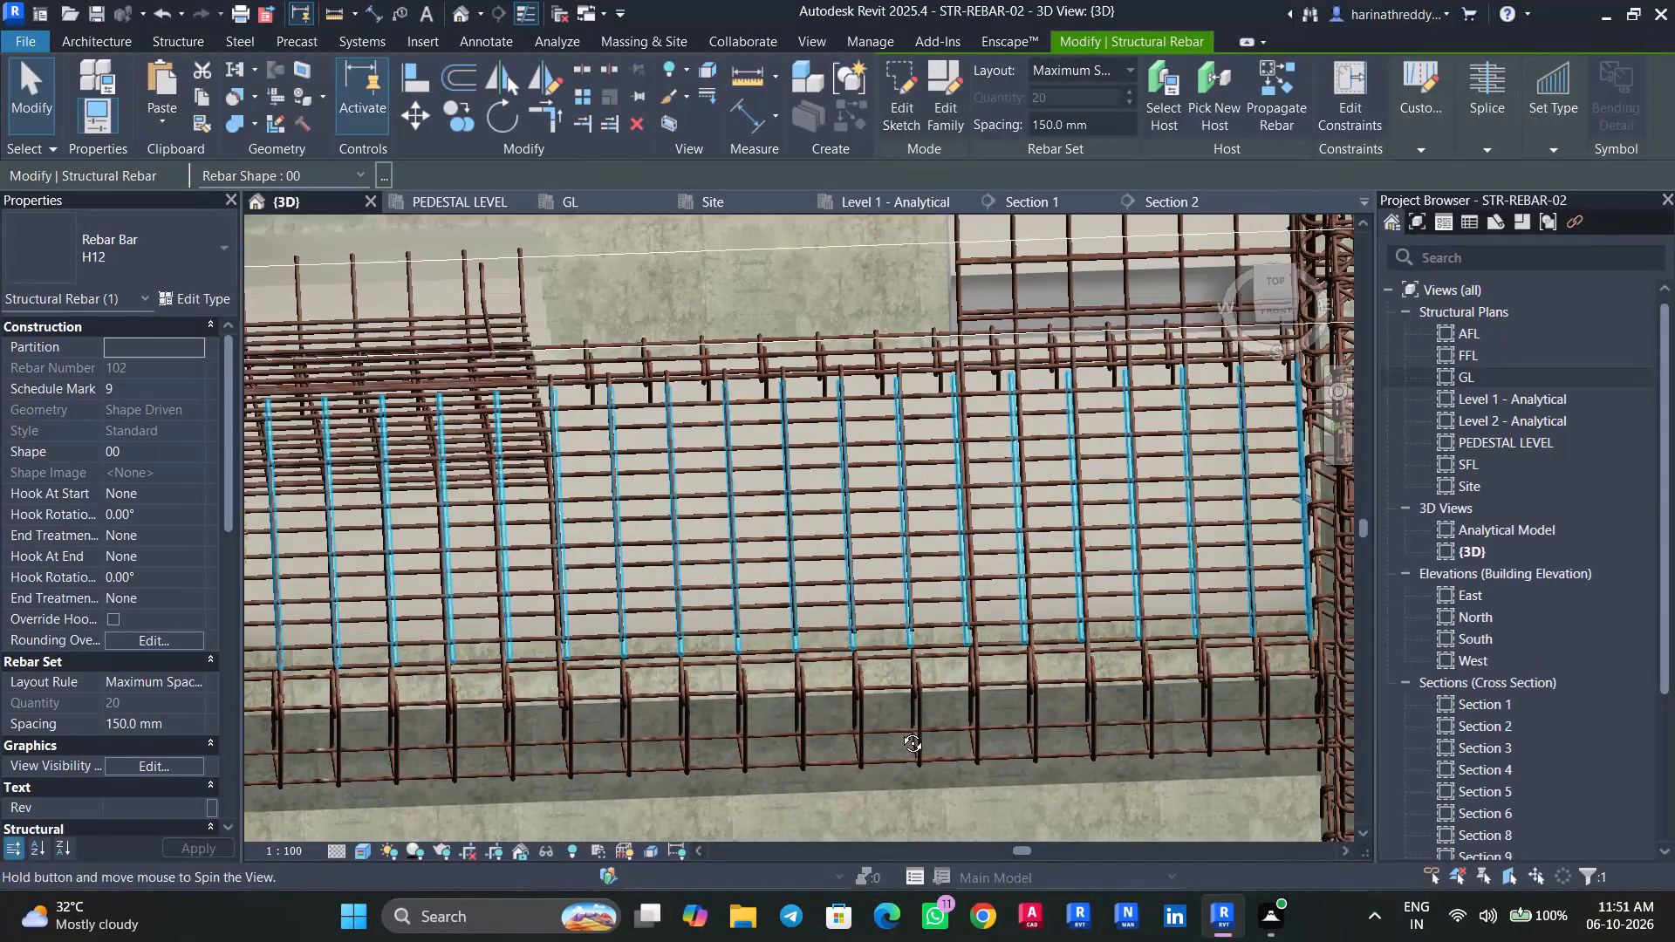
pyautogui.keyDown('shift'); pyautogui.moveTo(899, 730); pyautogui.dragTo(902, 732, button='middle'); pyautogui.keyUp('shift')
pyautogui.click(1276, 283)
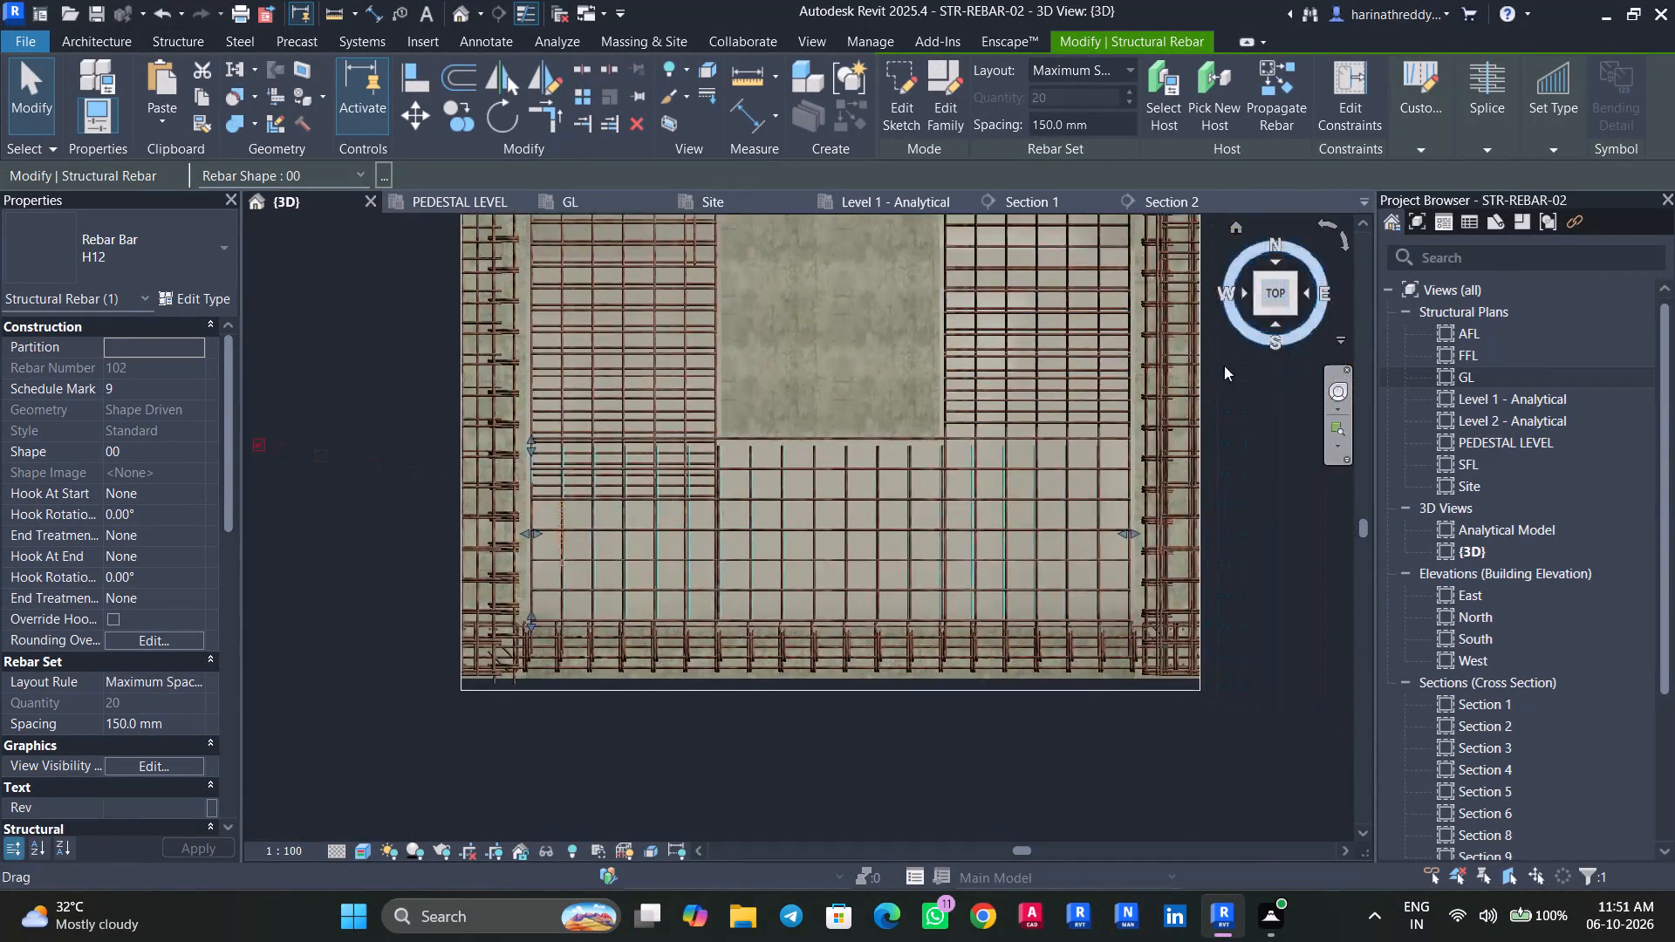
pyautogui.moveTo(1094, 525); pyautogui.dragTo(925, 519)
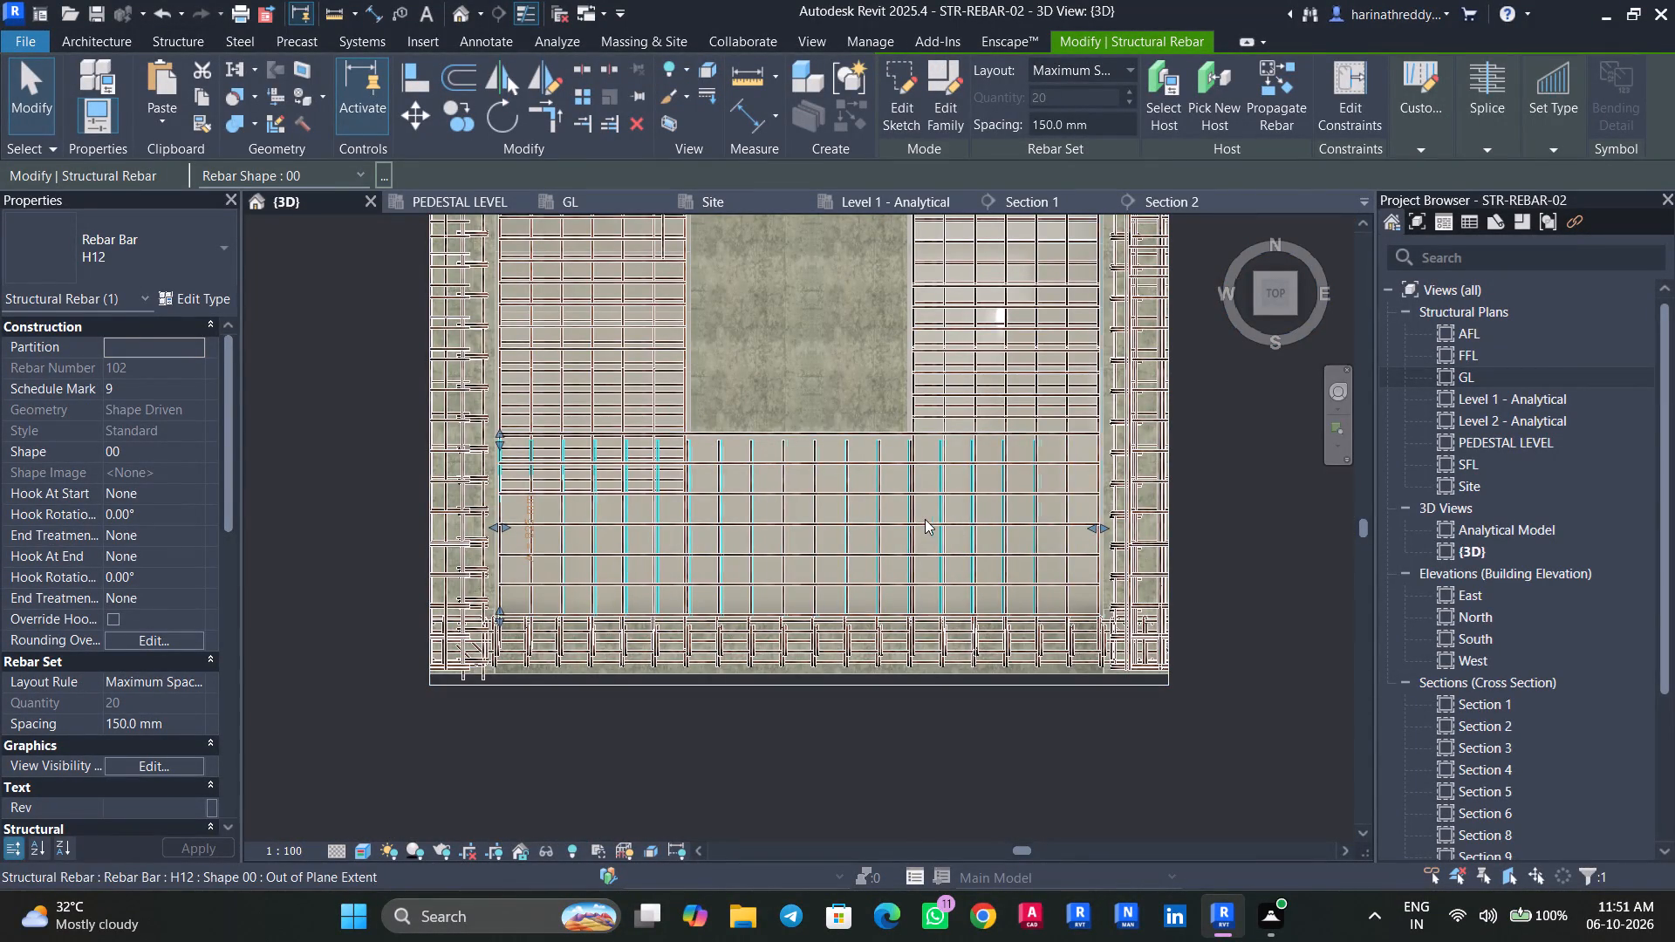
pyautogui.moveTo(925, 519); pyautogui.dragTo(905, 519)
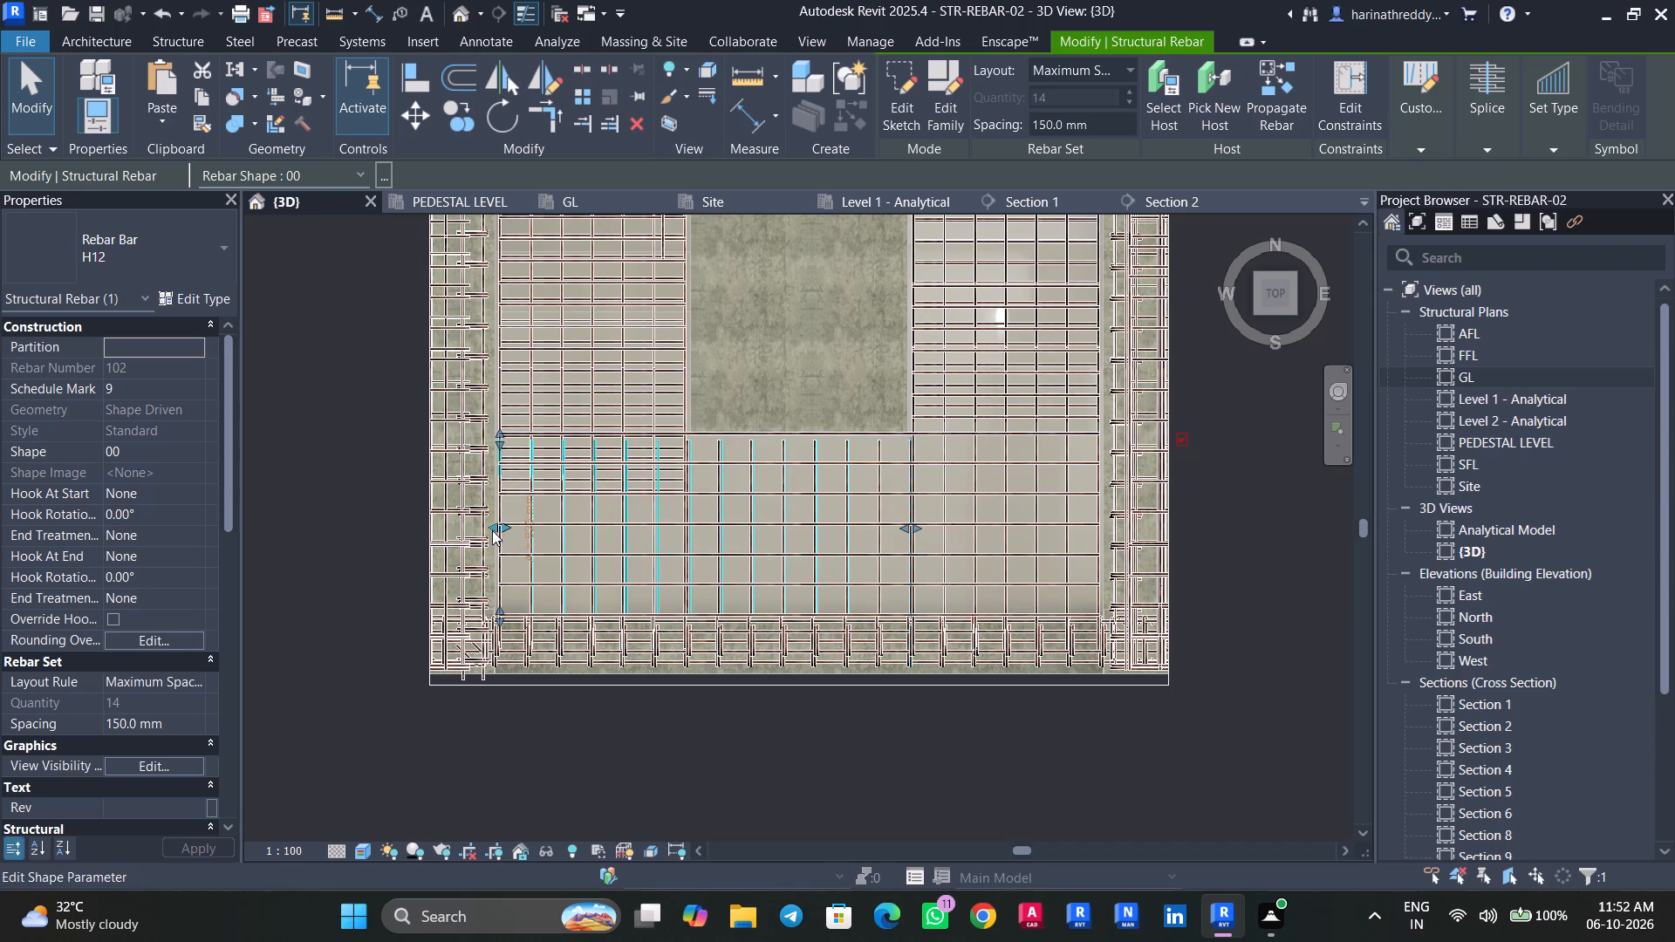
pyautogui.moveTo(503, 524); pyautogui.dragTo(688, 524)
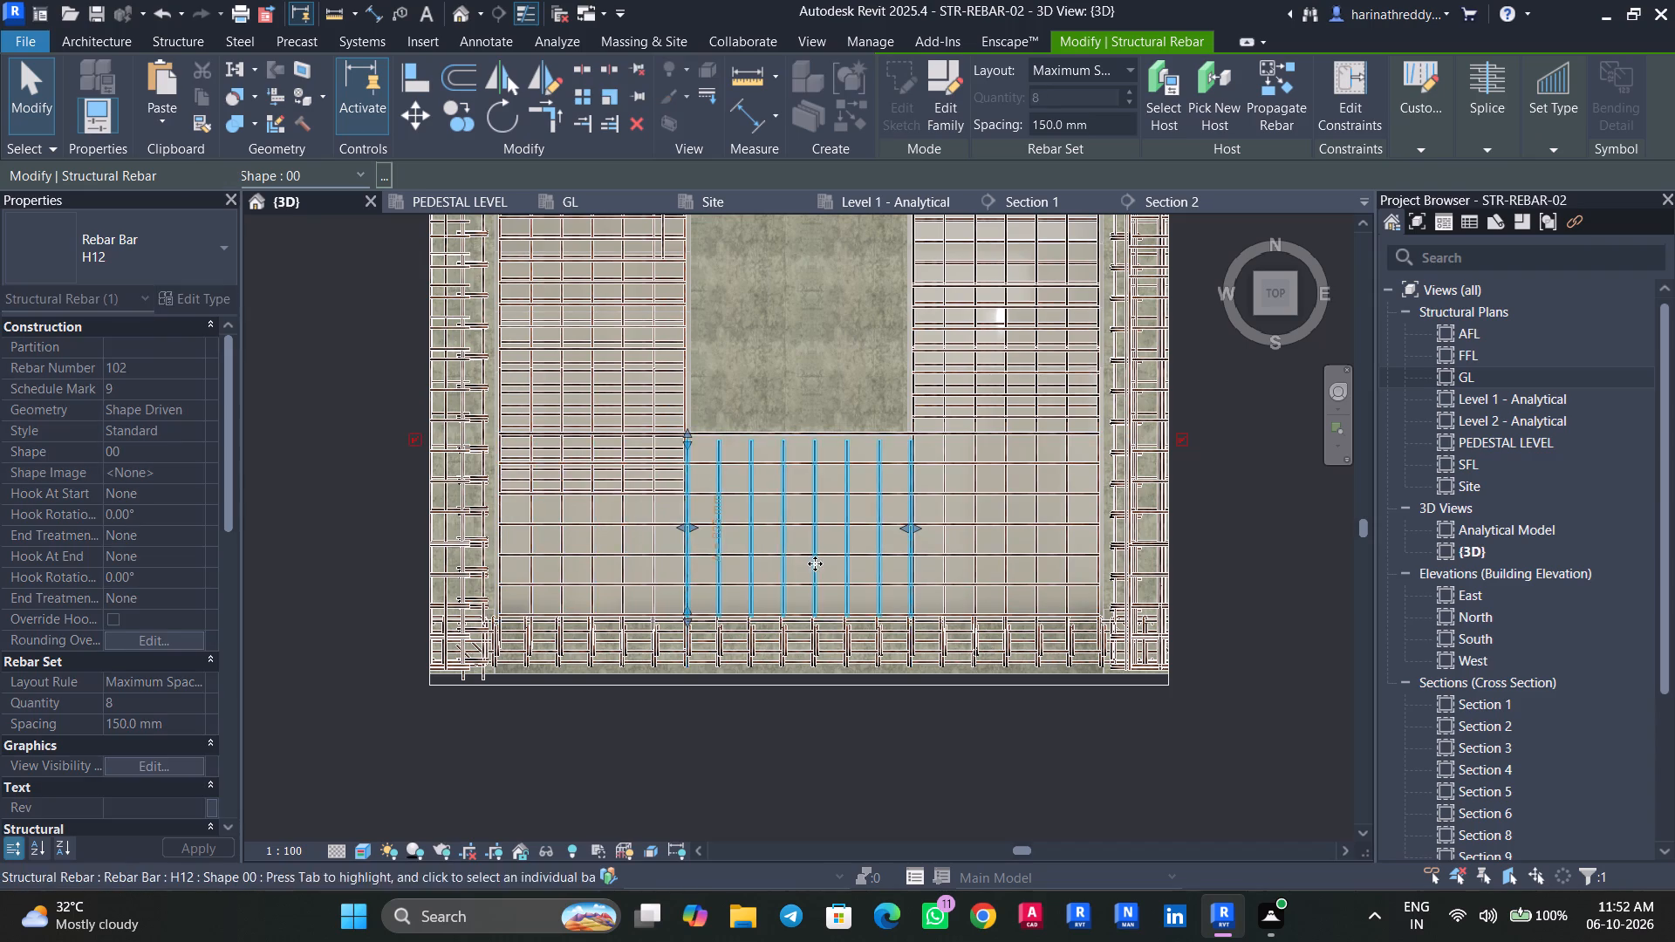
pyautogui.keyDown('shift'); pyautogui.moveTo(807, 559); pyautogui.dragTo(847, 218, button='middle'); pyautogui.keyUp('shift')
pyautogui.press('Escape')
pyautogui.press('Escape')
# Examine the landing and flight reinforcement in 3D from the front, the side and the whole-stair view.
pyautogui.scroll(10, 996, 504)
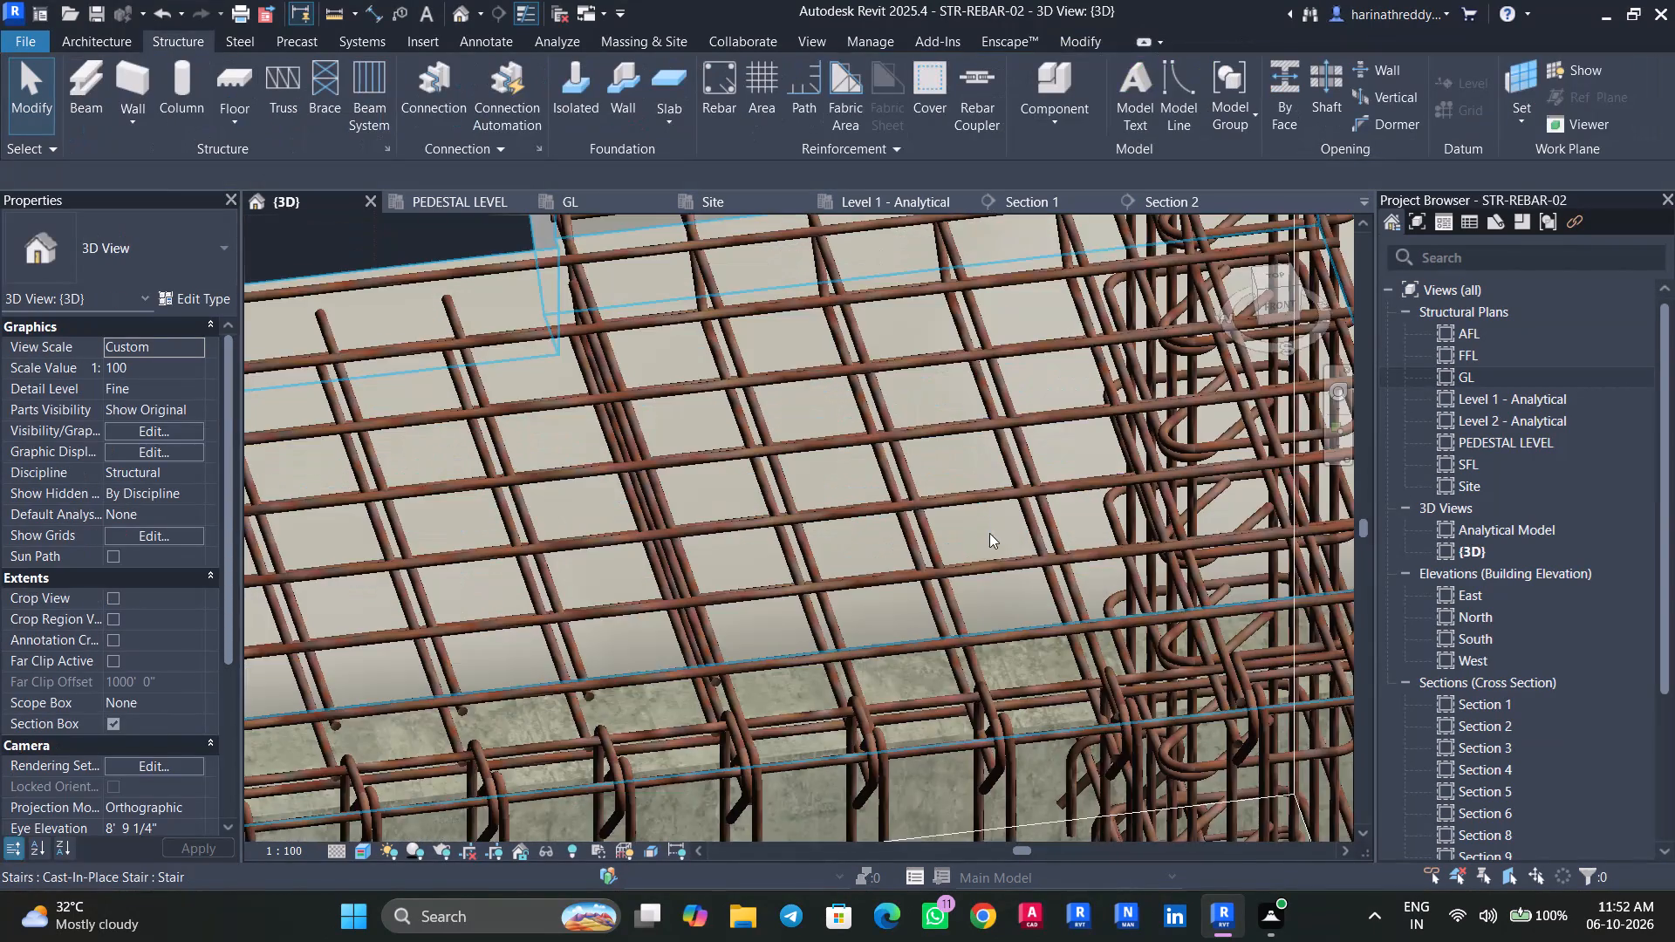
pyautogui.keyDown('shift'); pyautogui.moveTo(975, 556); pyautogui.dragTo(783, 590, button='middle'); pyautogui.keyUp('shift')
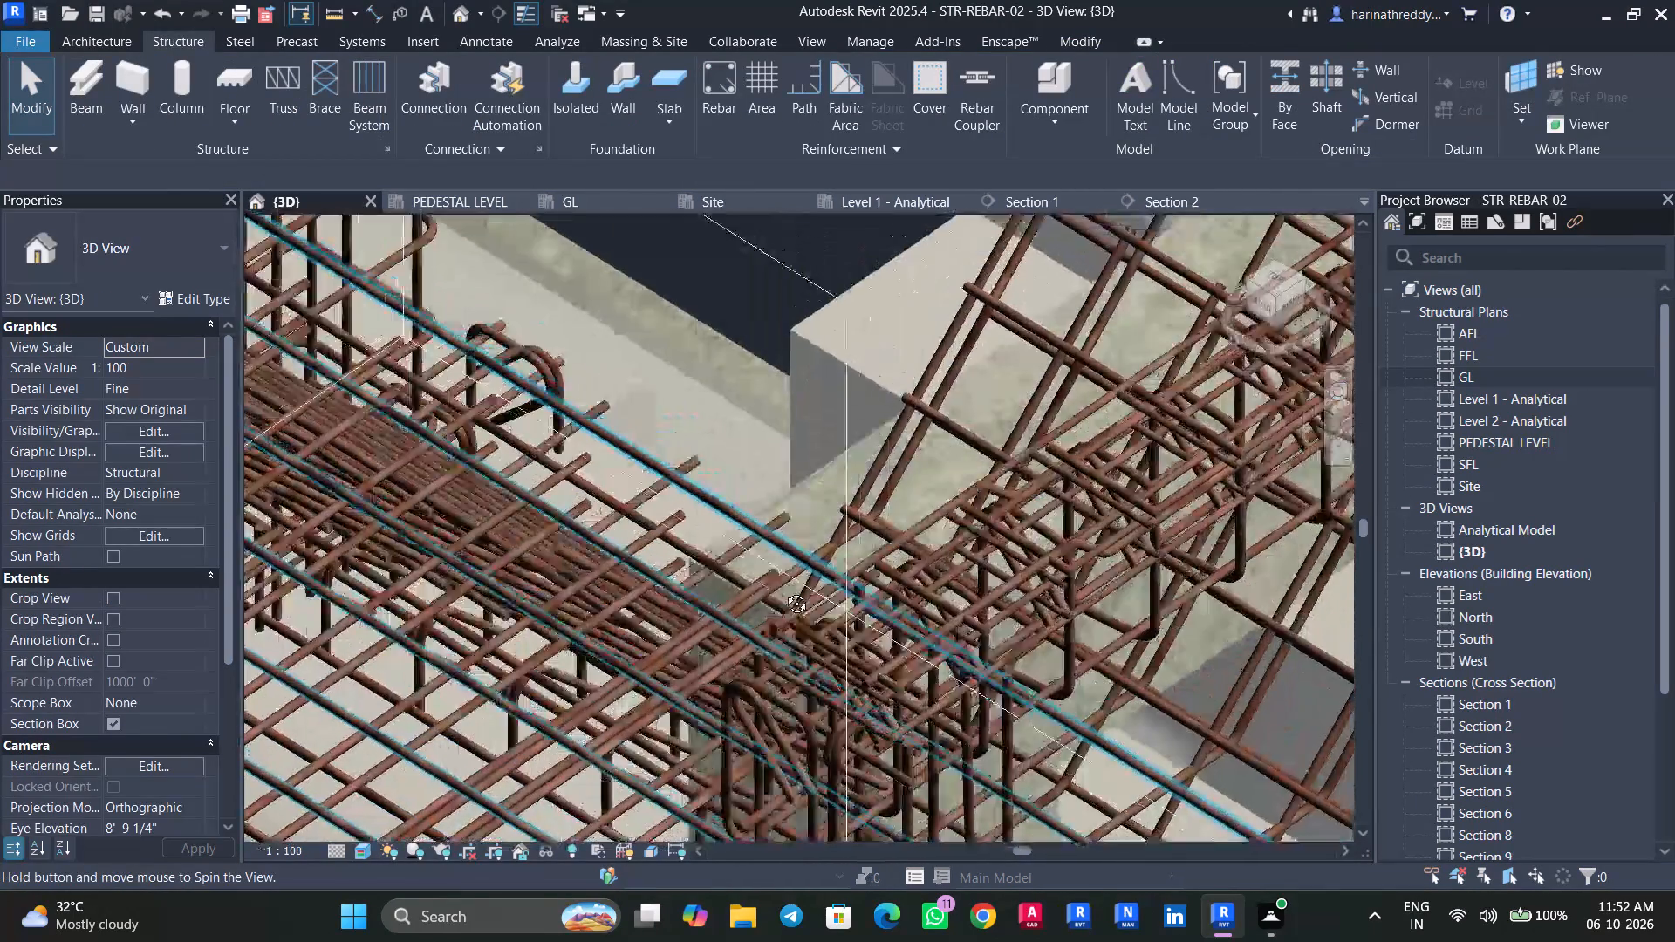
pyautogui.keyDown('shift'); pyautogui.moveTo(783, 590); pyautogui.dragTo(783, 593, button='middle'); pyautogui.keyUp('shift')
pyautogui.scroll(-9, 784, 586)
pyautogui.keyDown('shift'); pyautogui.moveTo(529, 602); pyautogui.dragTo(359, 595, button='middle'); pyautogui.keyUp('shift')
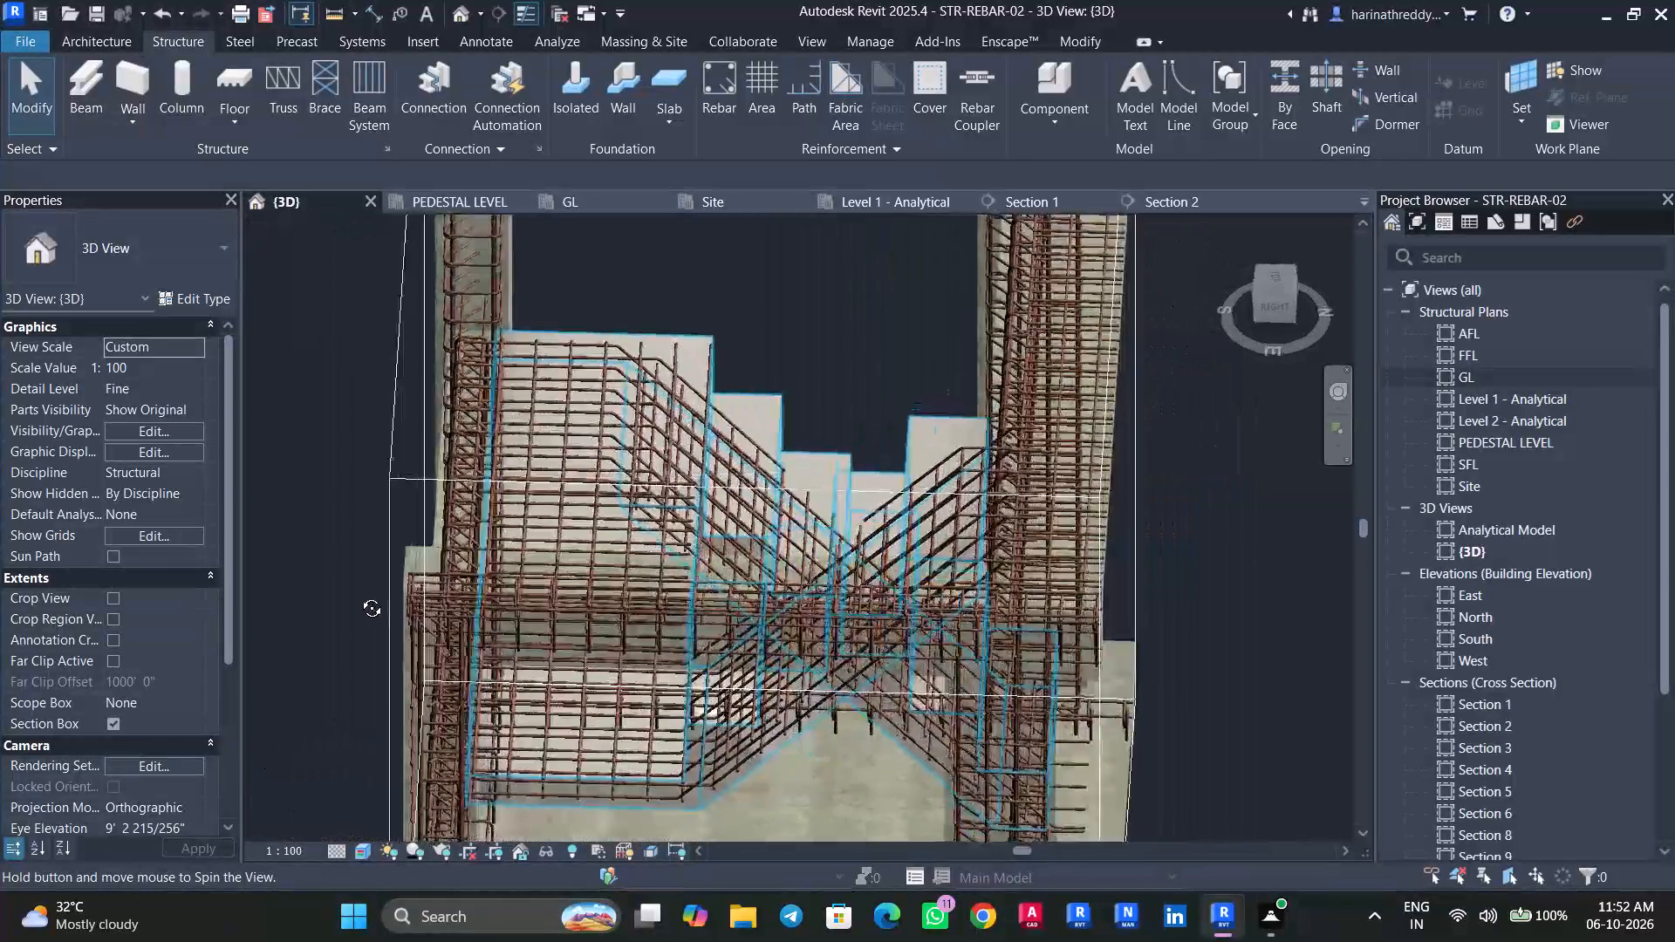
pyautogui.keyDown('shift'); pyautogui.moveTo(359, 595); pyautogui.dragTo(762, 511, button='middle'); pyautogui.keyUp('shift')
pyautogui.scroll(-5, 767, 513)
pyautogui.scroll(1, 769, 519)
pyautogui.scroll(-5, 771, 516)
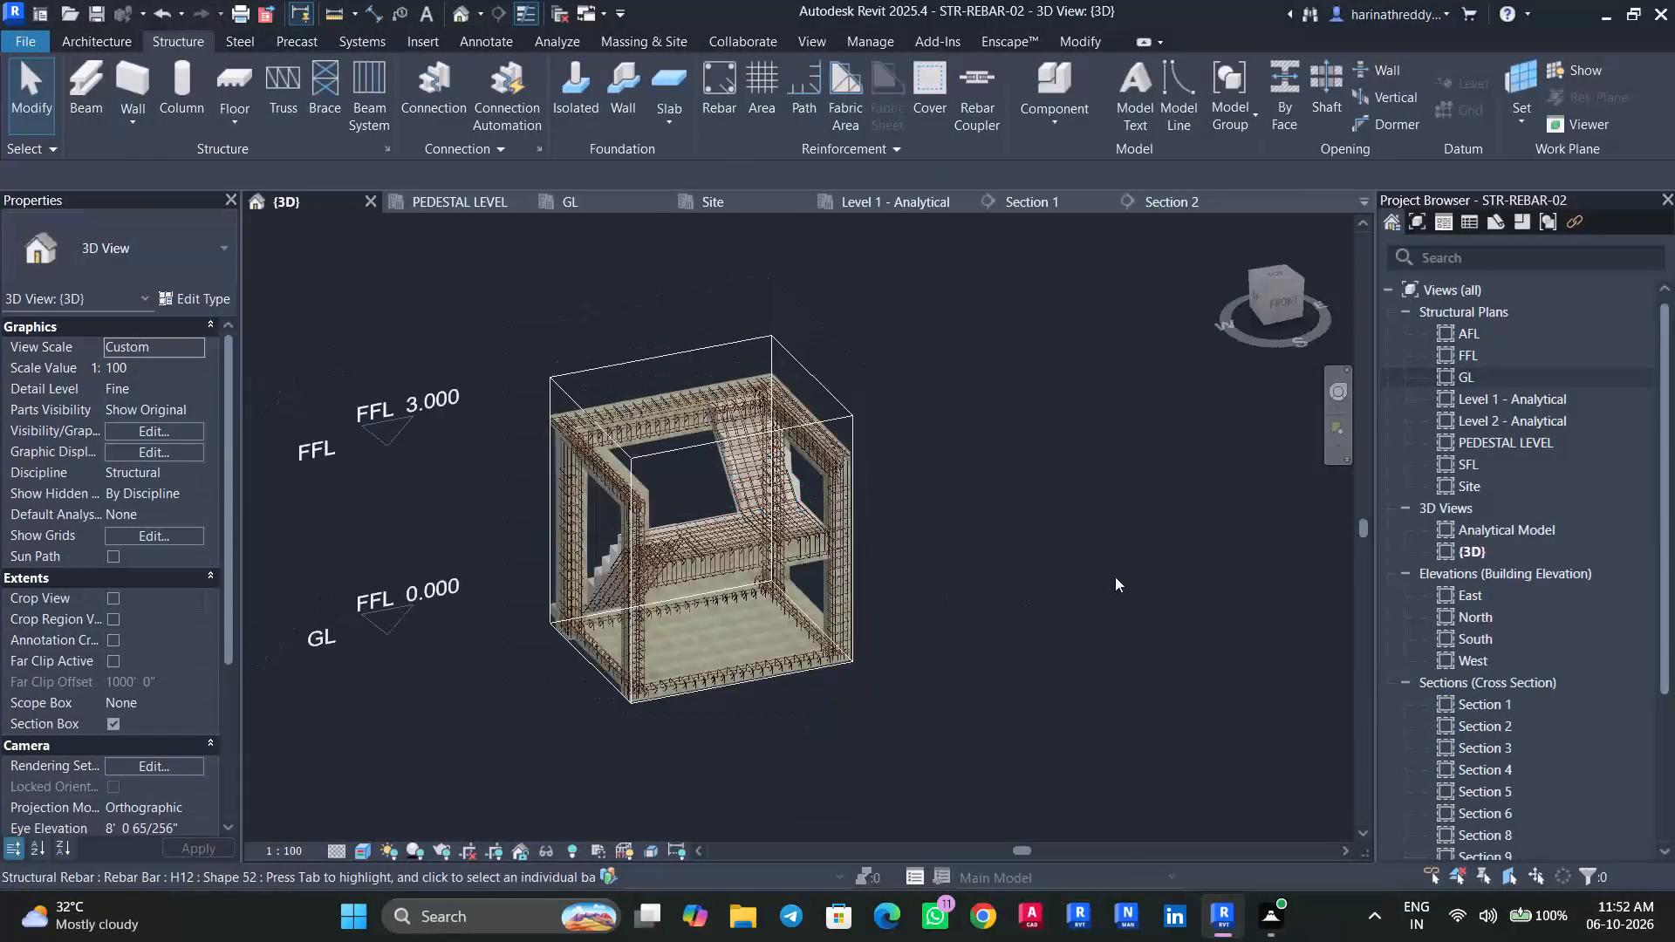
# Save the project.
pyautogui.hotkey('ctrl', 's')
pyautogui.press('f')
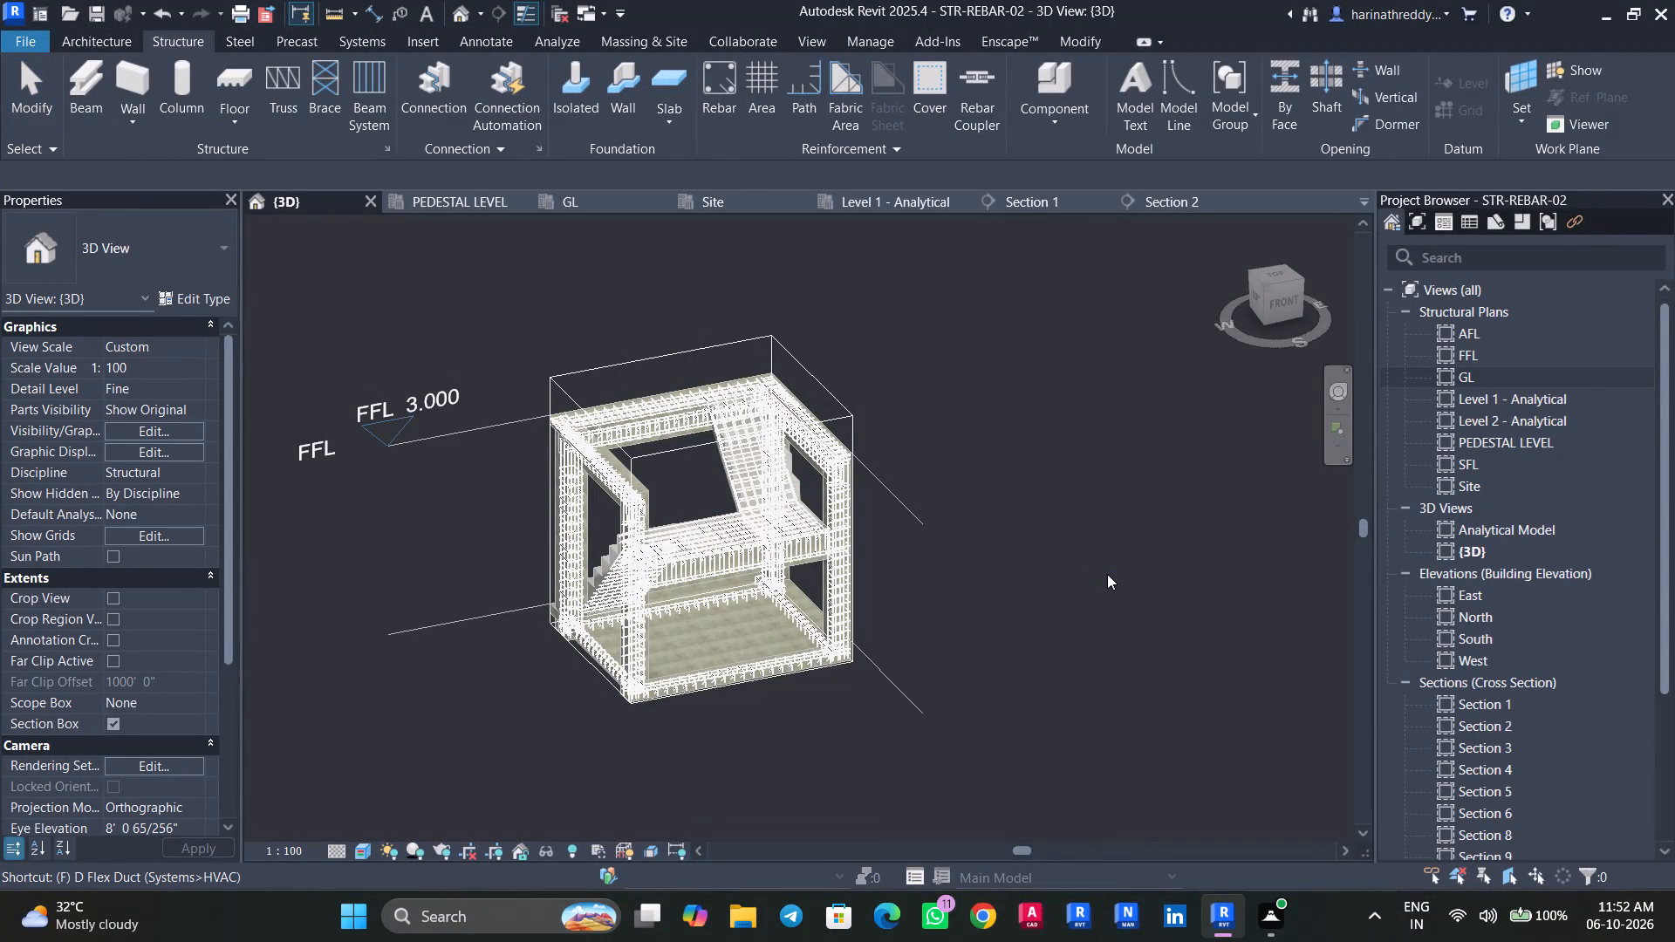
pyautogui.scroll(6, 507, 441)
# Examine the flight, landing and beam reinforcement of the staircase bay in 3D, from the side and from several angles.
pyautogui.scroll(3, 522, 464)
pyautogui.keyDown('shift'); pyautogui.moveTo(557, 485); pyautogui.dragTo(755, 447, button='middle'); pyautogui.keyUp('shift')
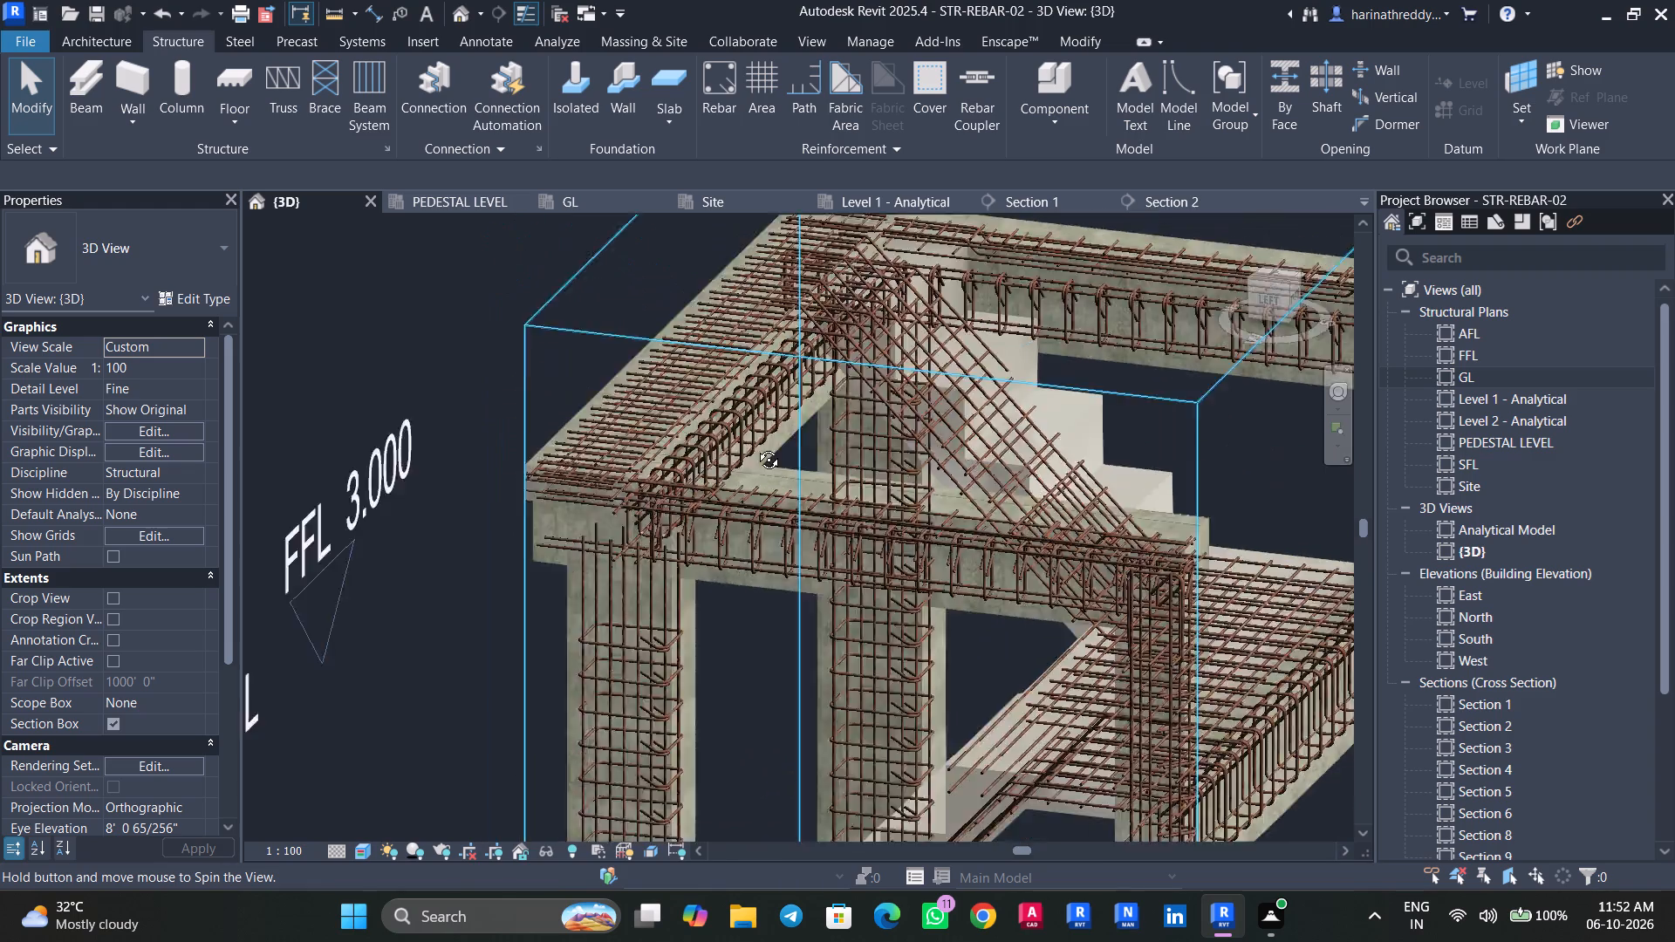
pyautogui.keyDown('shift'); pyautogui.moveTo(755, 447); pyautogui.dragTo(786, 323, button='middle'); pyautogui.keyUp('shift')
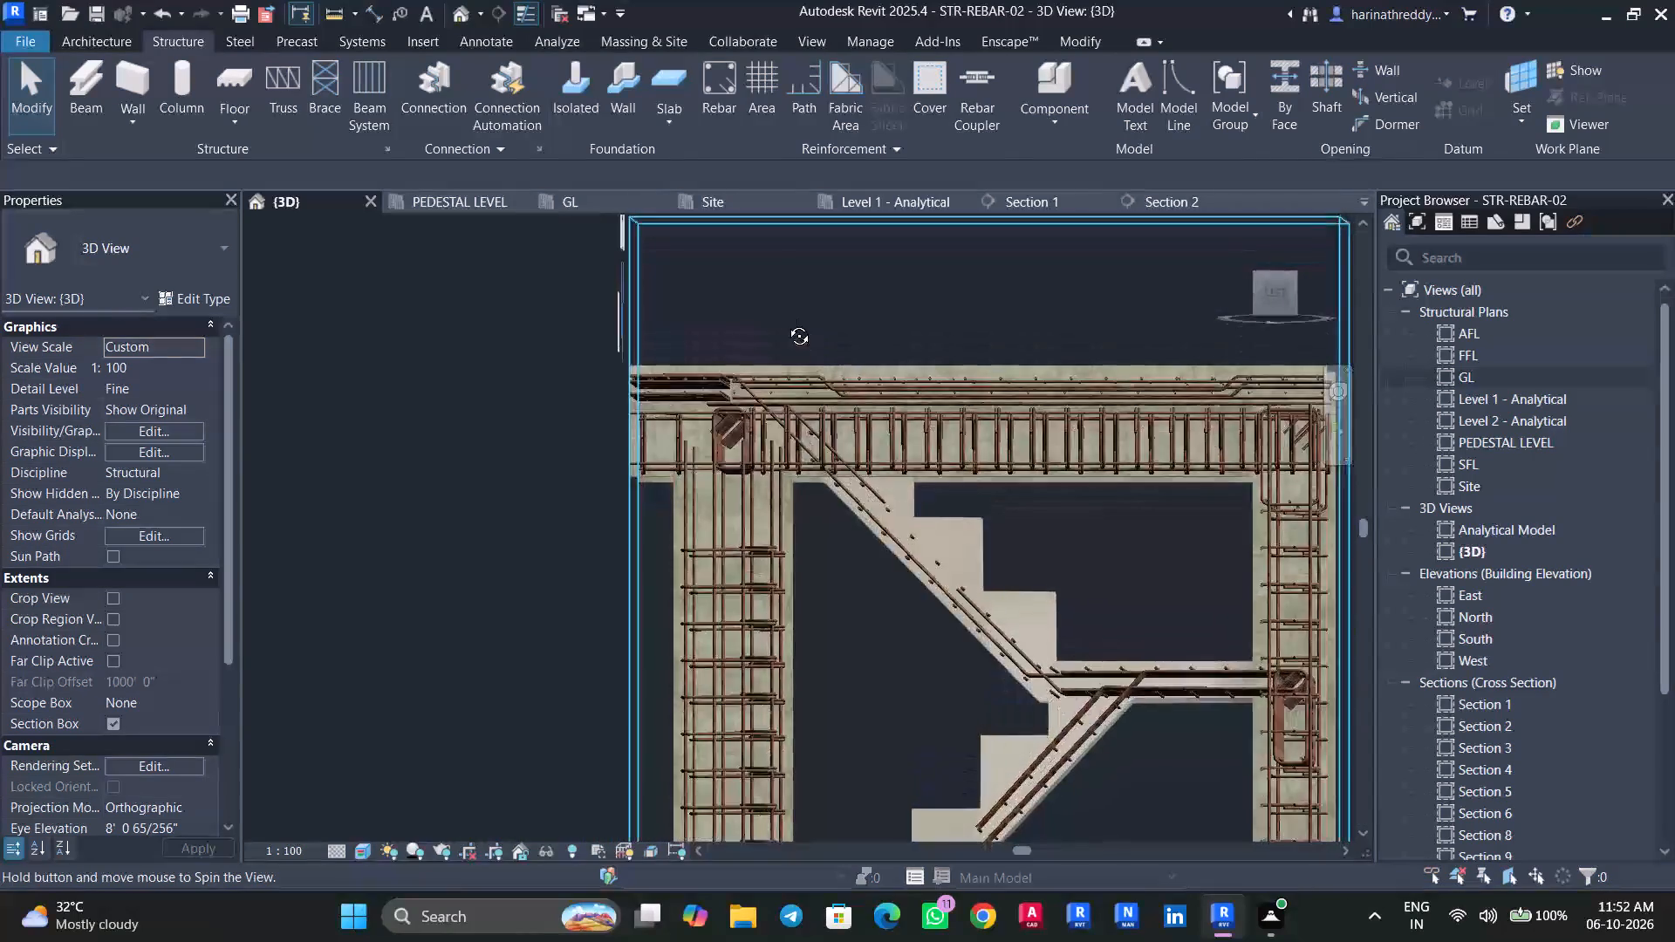
pyautogui.keyDown('shift'); pyautogui.moveTo(786, 323); pyautogui.dragTo(785, 284, button='middle'); pyautogui.keyUp('shift')
pyautogui.keyDown('shift'); pyautogui.scroll(1, 785, 284); pyautogui.keyUp('shift')
pyautogui.scroll(4, 851, 453)
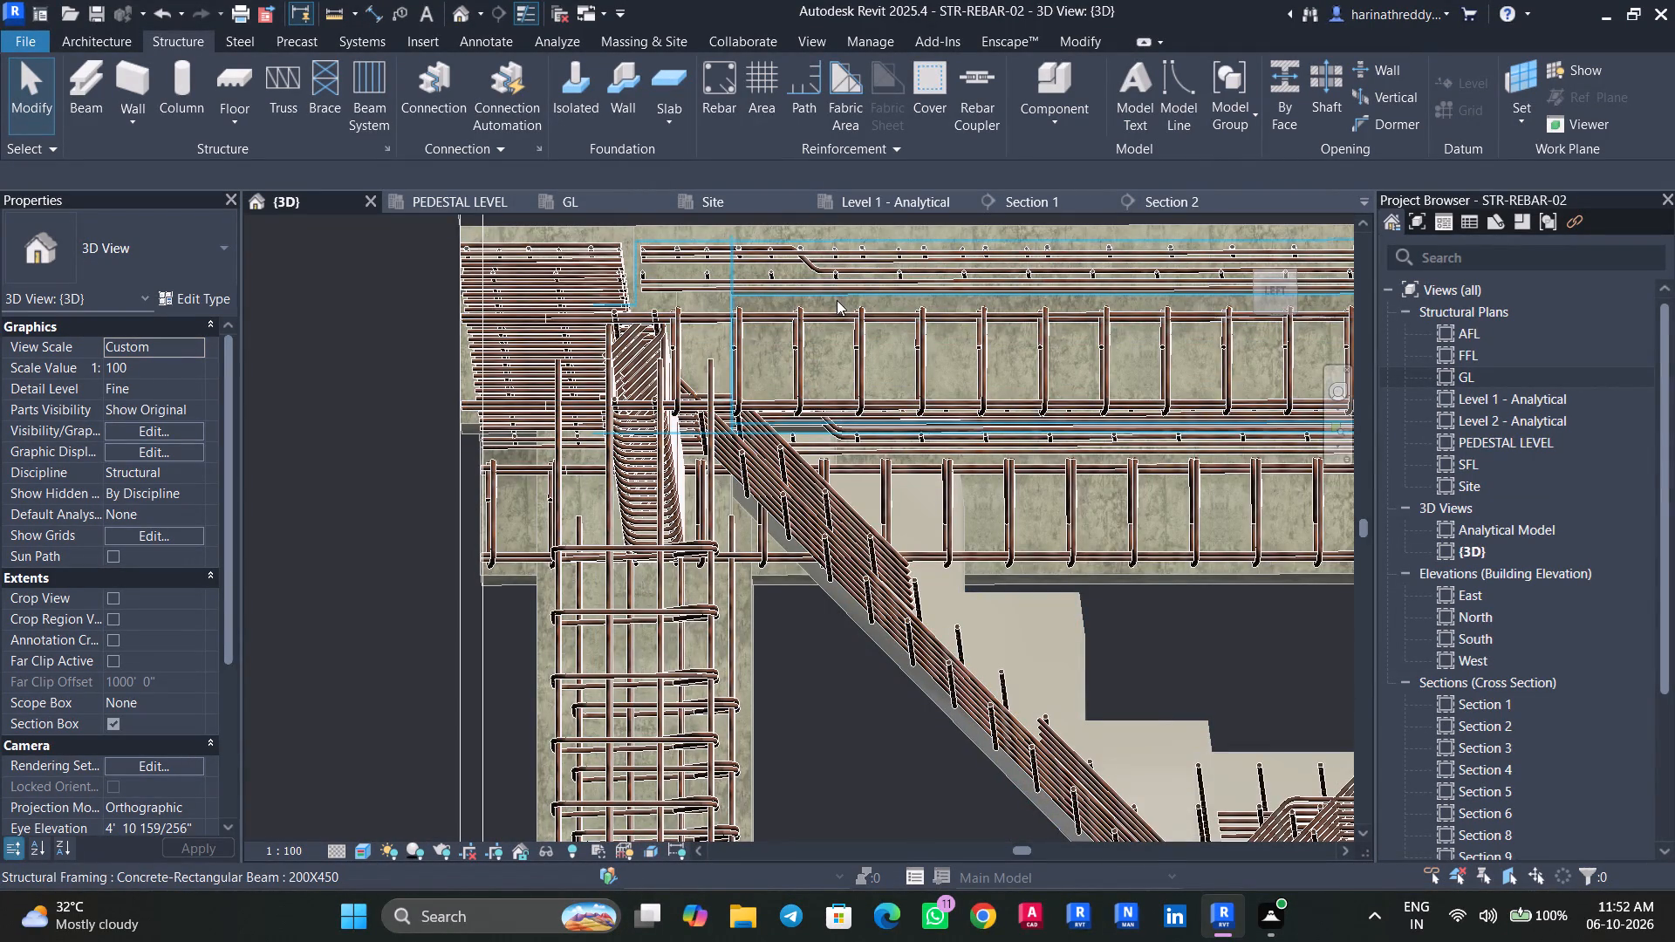
pyautogui.scroll(-8, 788, 420)
pyautogui.keyDown('shift'); pyautogui.moveTo(1284, 588); pyautogui.dragTo(1108, 734, button='middle'); pyautogui.keyUp('shift')
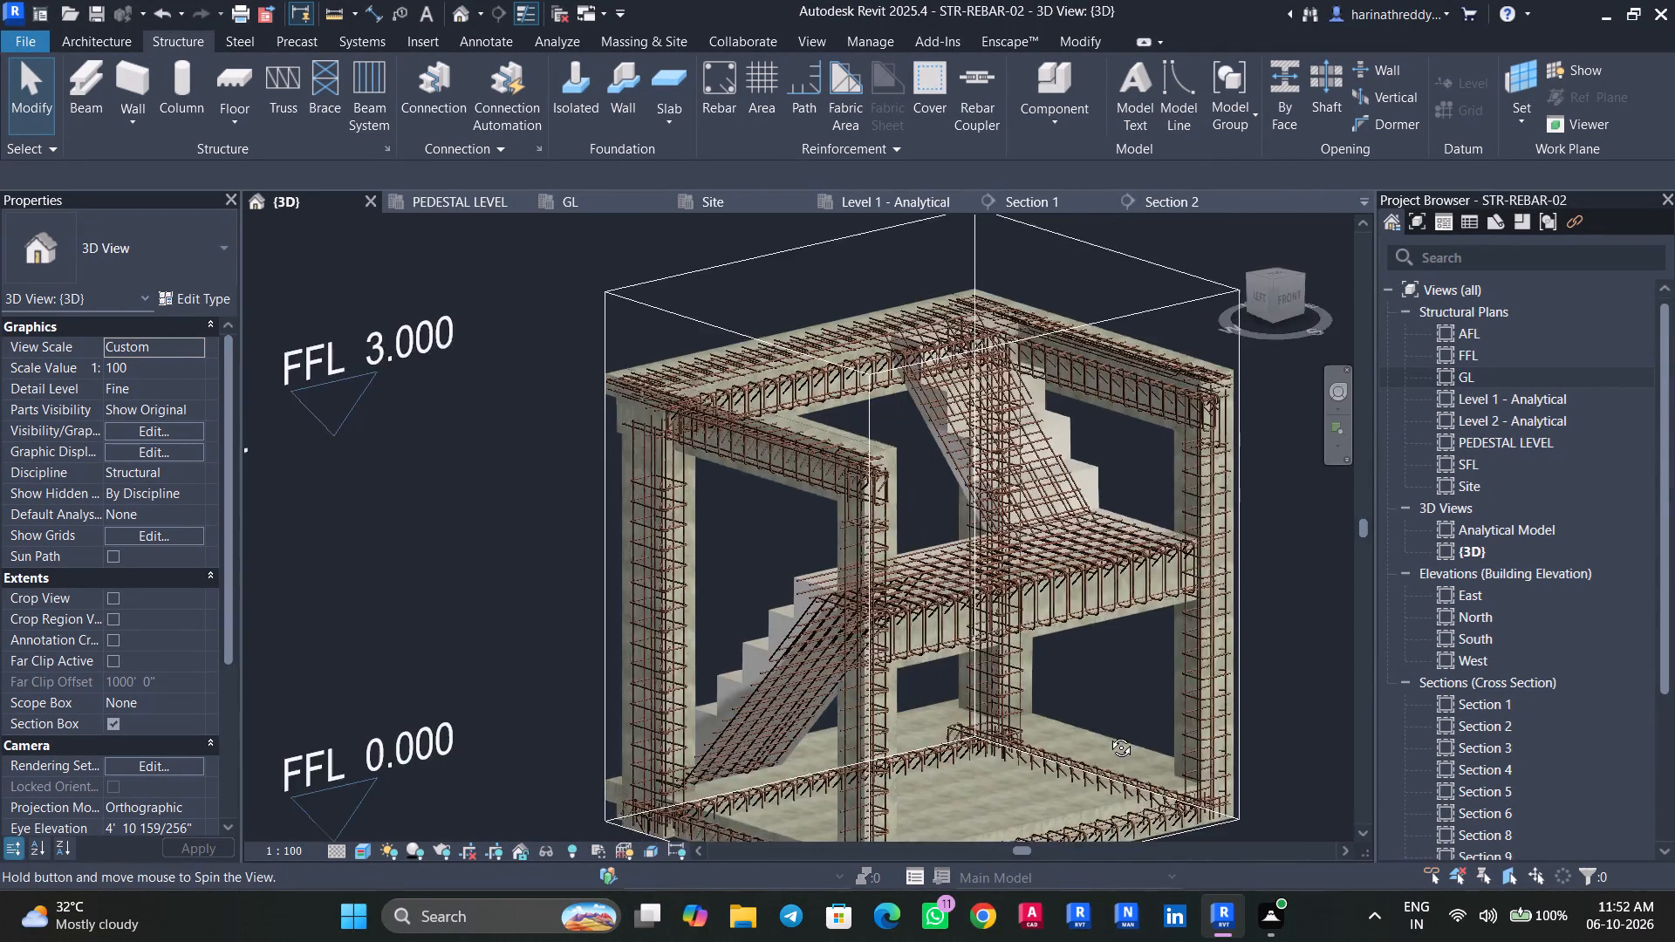
pyautogui.keyDown('shift'); pyautogui.moveTo(1108, 734); pyautogui.dragTo(812, 762, button='middle'); pyautogui.keyUp('shift')
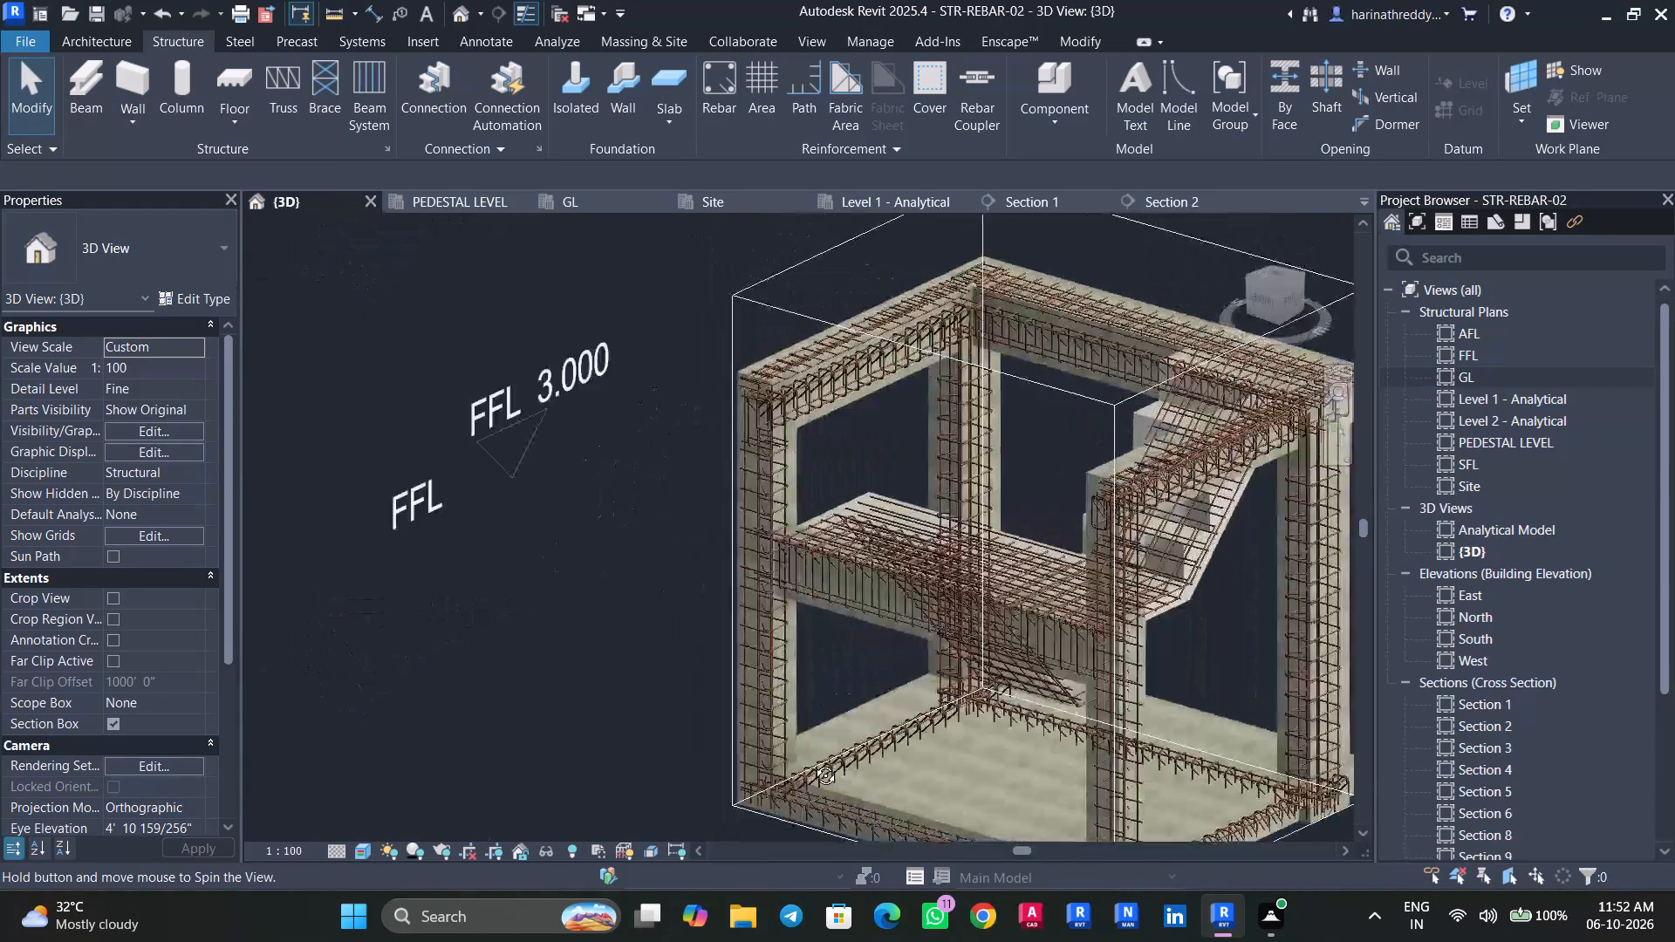
pyautogui.keyDown('shift'); pyautogui.moveTo(812, 762); pyautogui.dragTo(811, 762, button='middle'); pyautogui.keyUp('shift')
pyautogui.scroll(-4, 656, 775)
# Save the project.
pyautogui.hotkey('ctrl', 's')
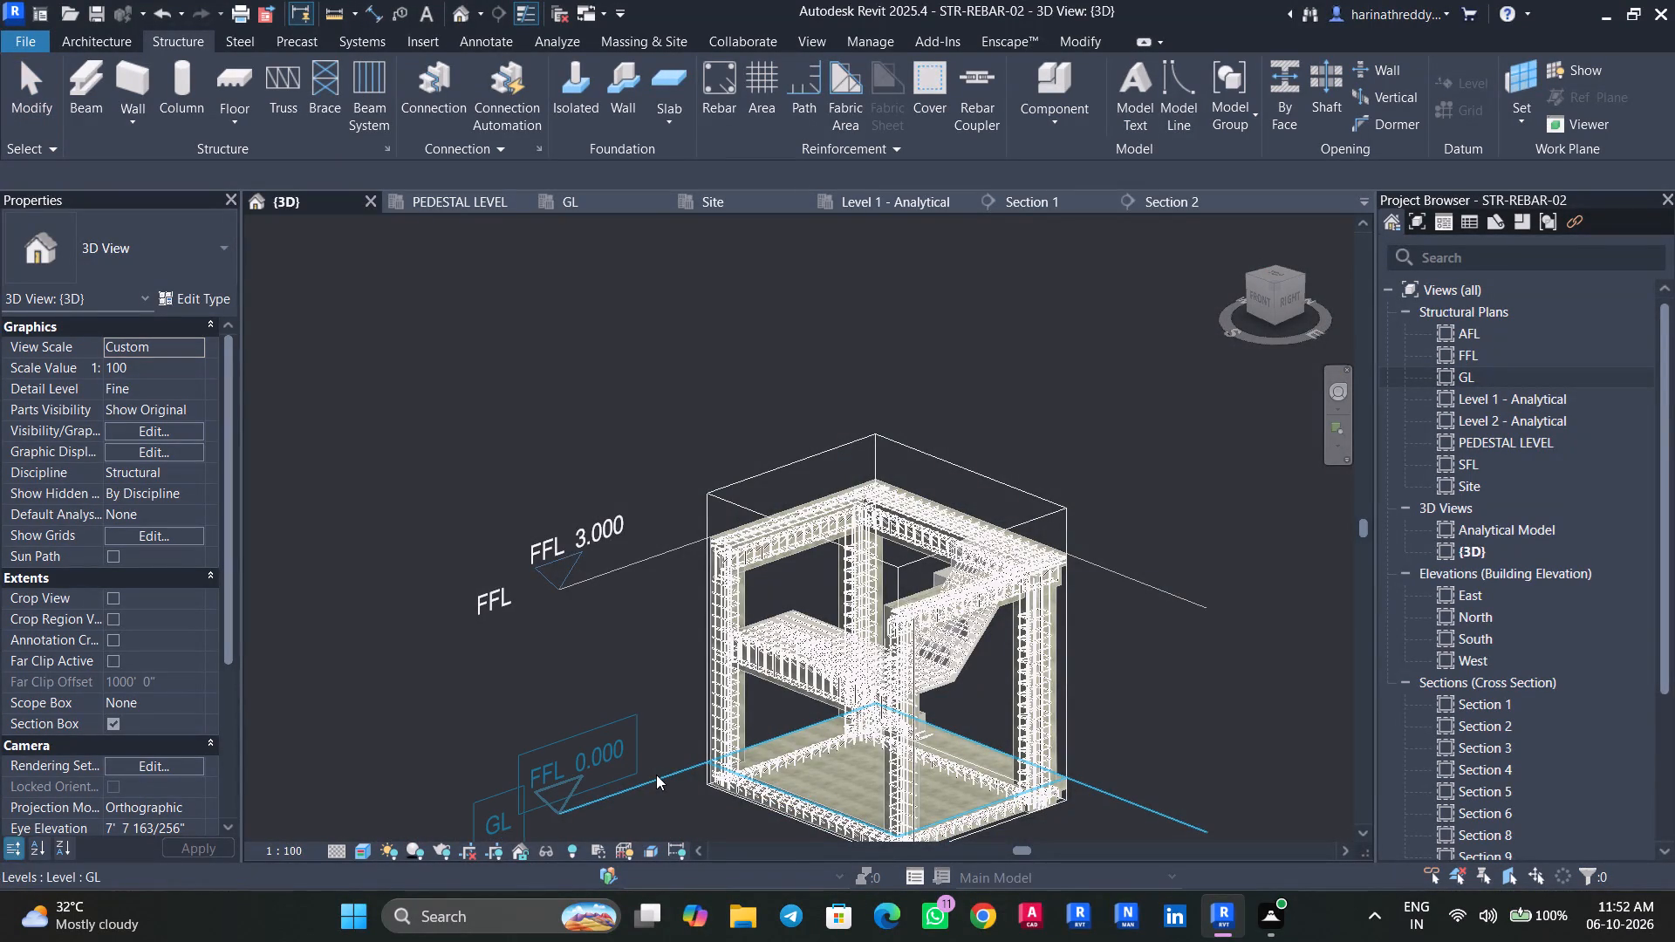
# Turn off the 3D view's section box to show the whole building.
pyautogui.click(113, 719)
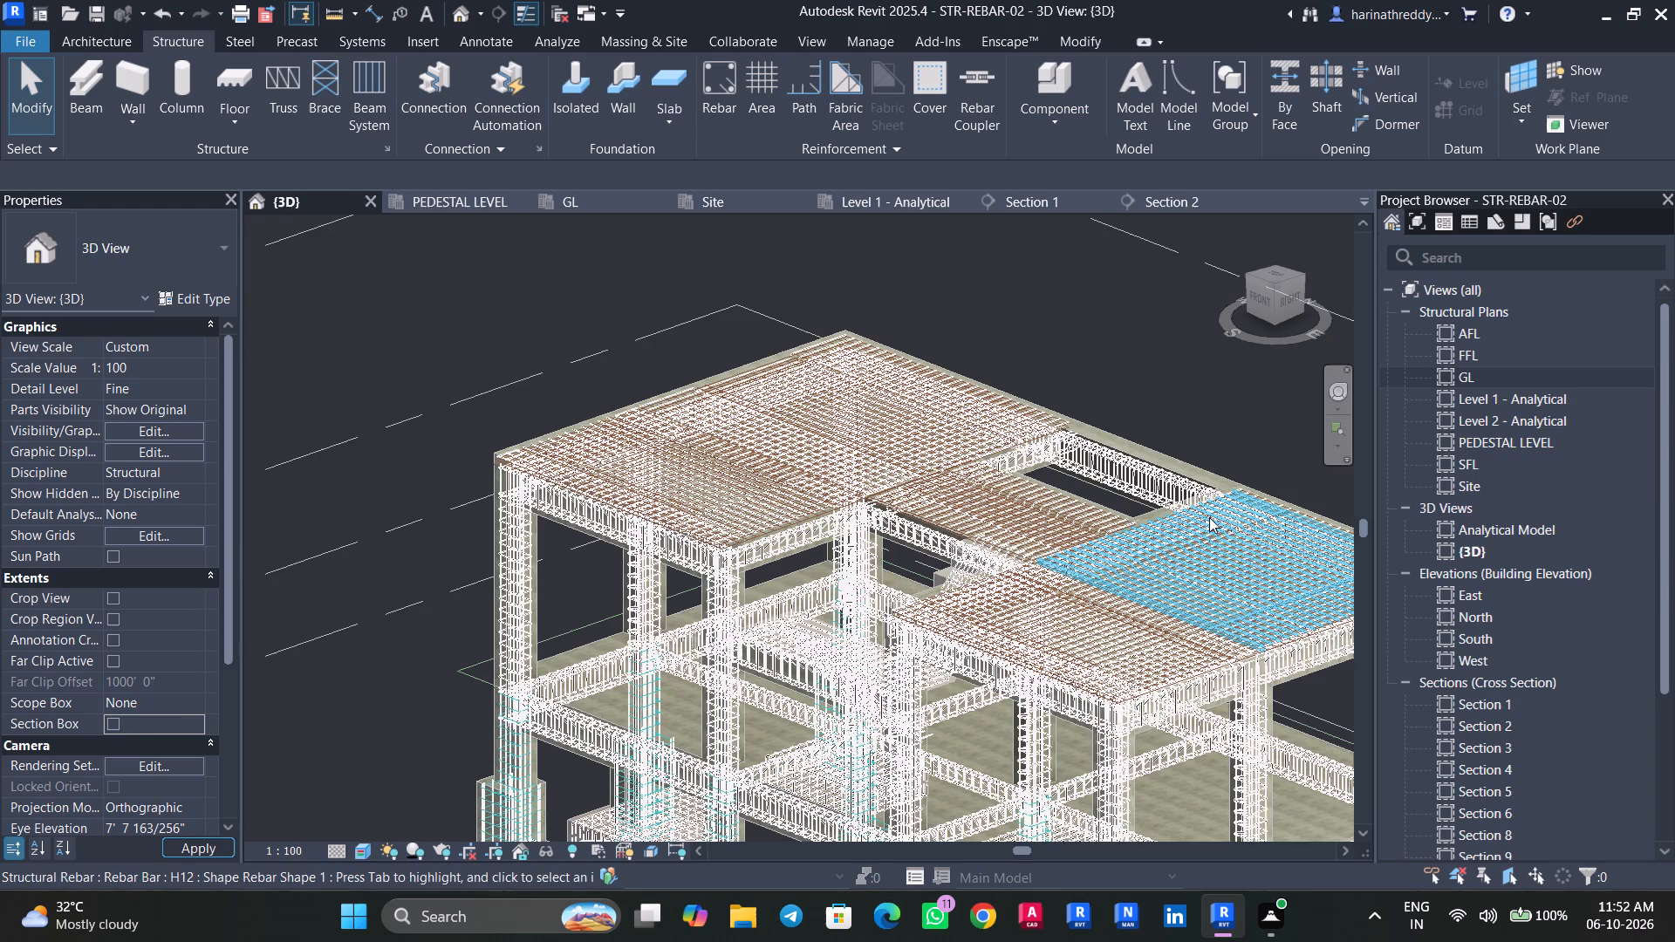
pyautogui.scroll(4, 275, 504)
pyautogui.moveTo(358, 590); pyautogui.dragTo(246, 240, button='middle')
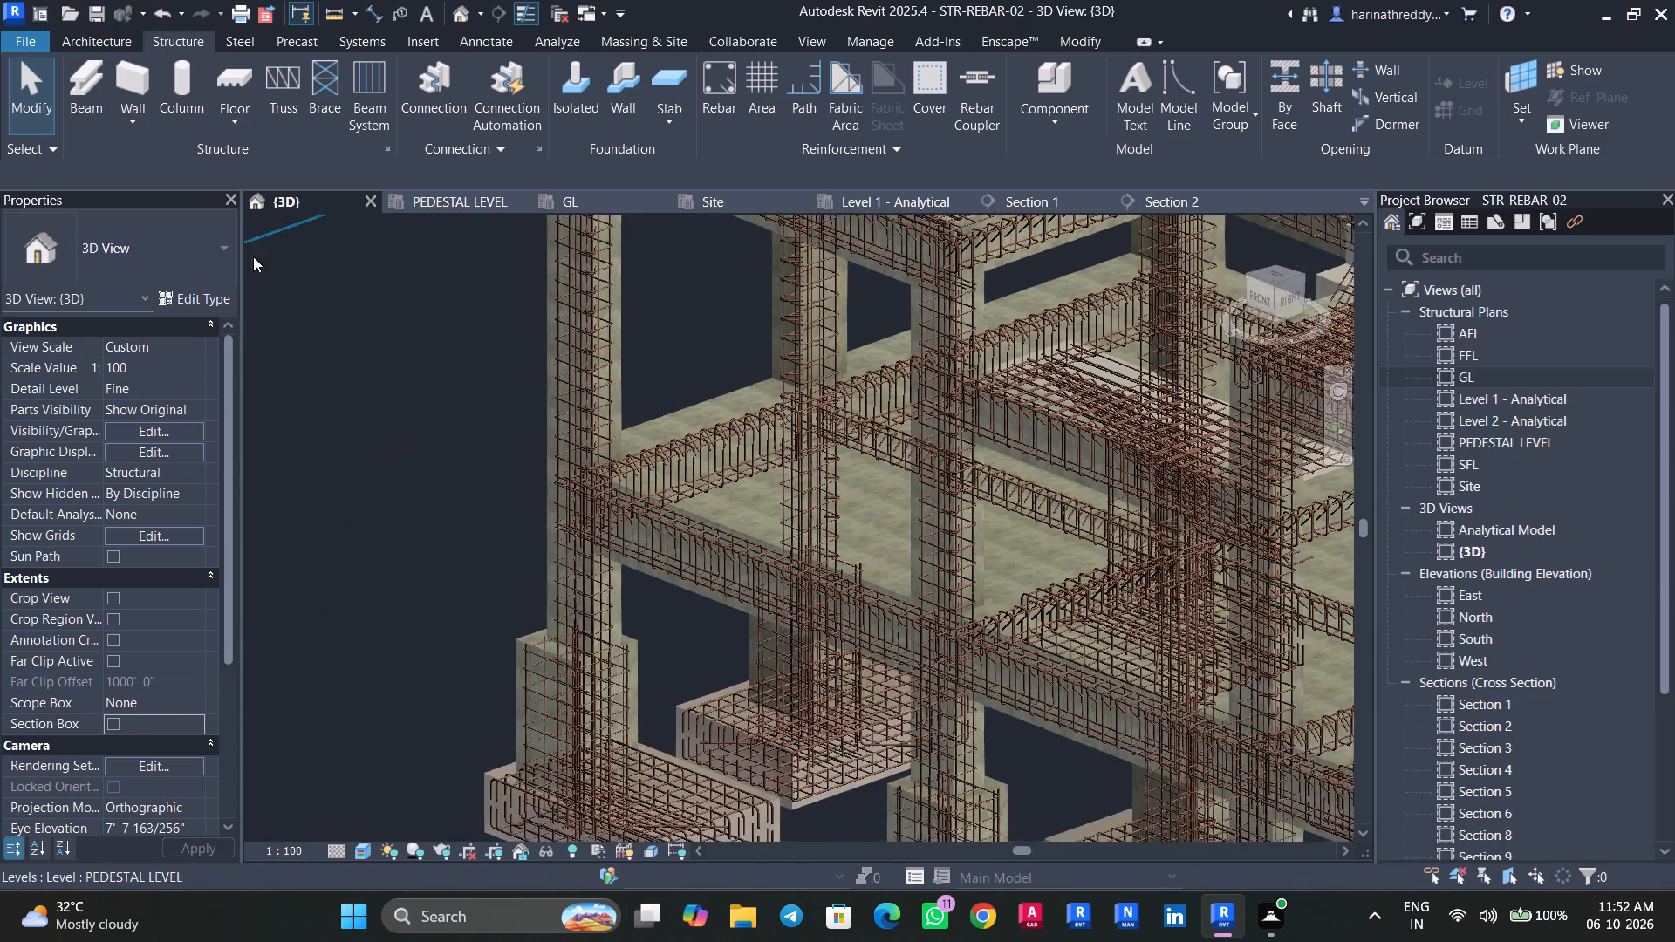
pyautogui.scroll(-4, 380, 398)
pyautogui.scroll(1, 380, 398)
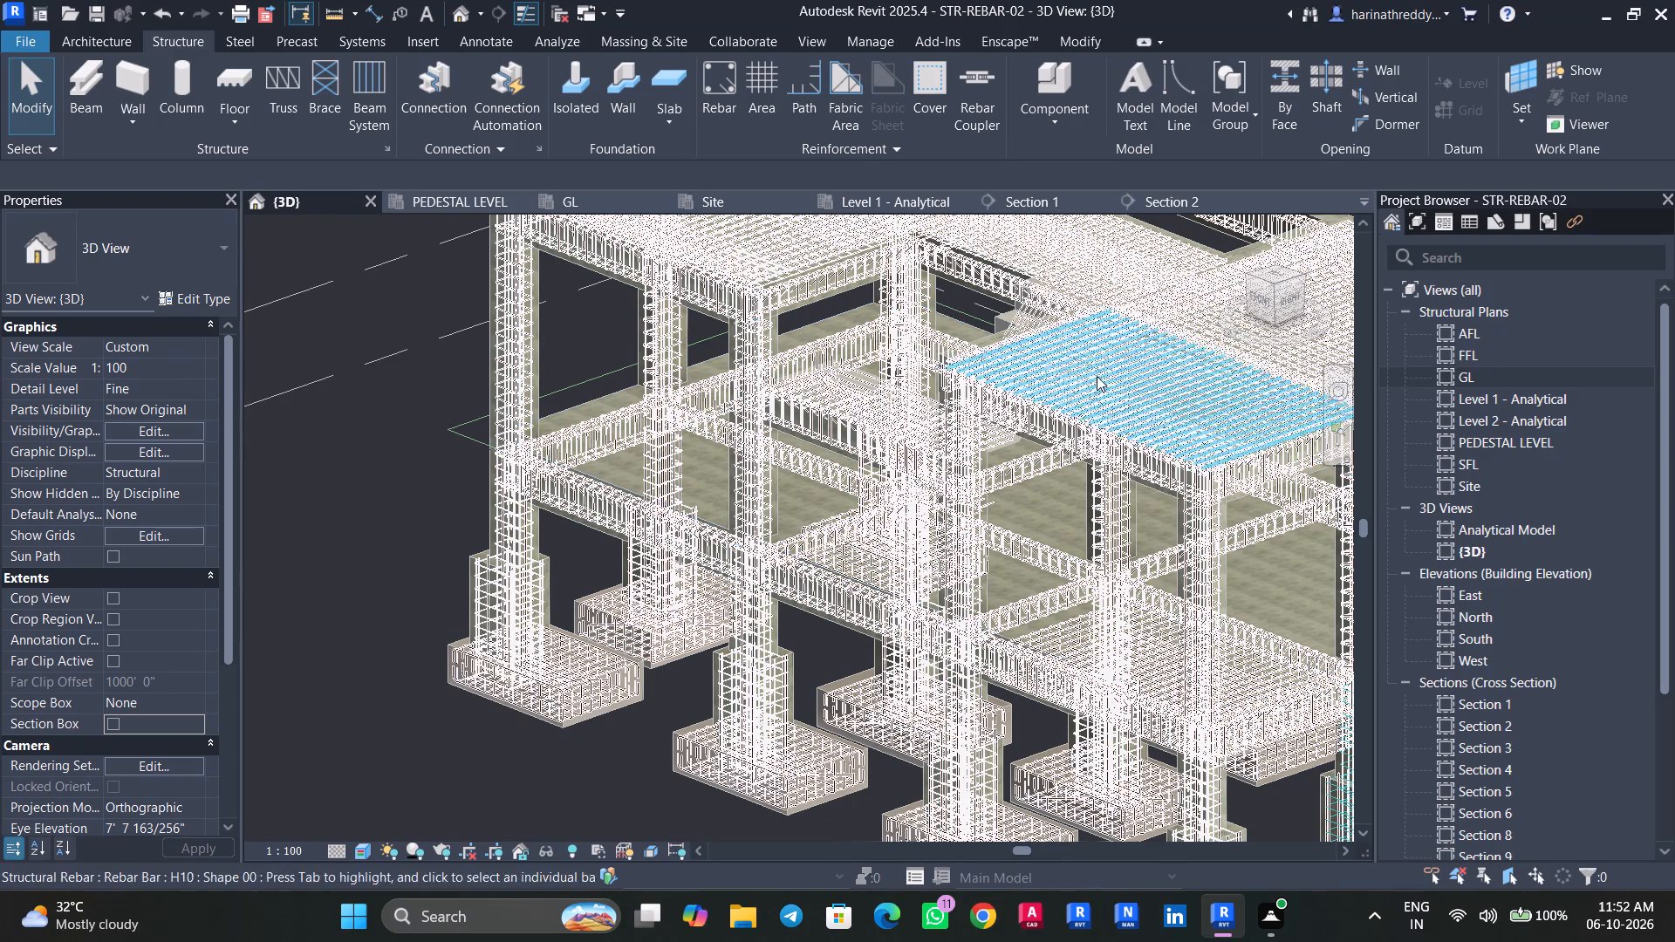
# From the front, select everything crossing the storey between GL and FFL, and filter out the Stairs and Stairs: Runs categories.
pyautogui.click(1262, 297)
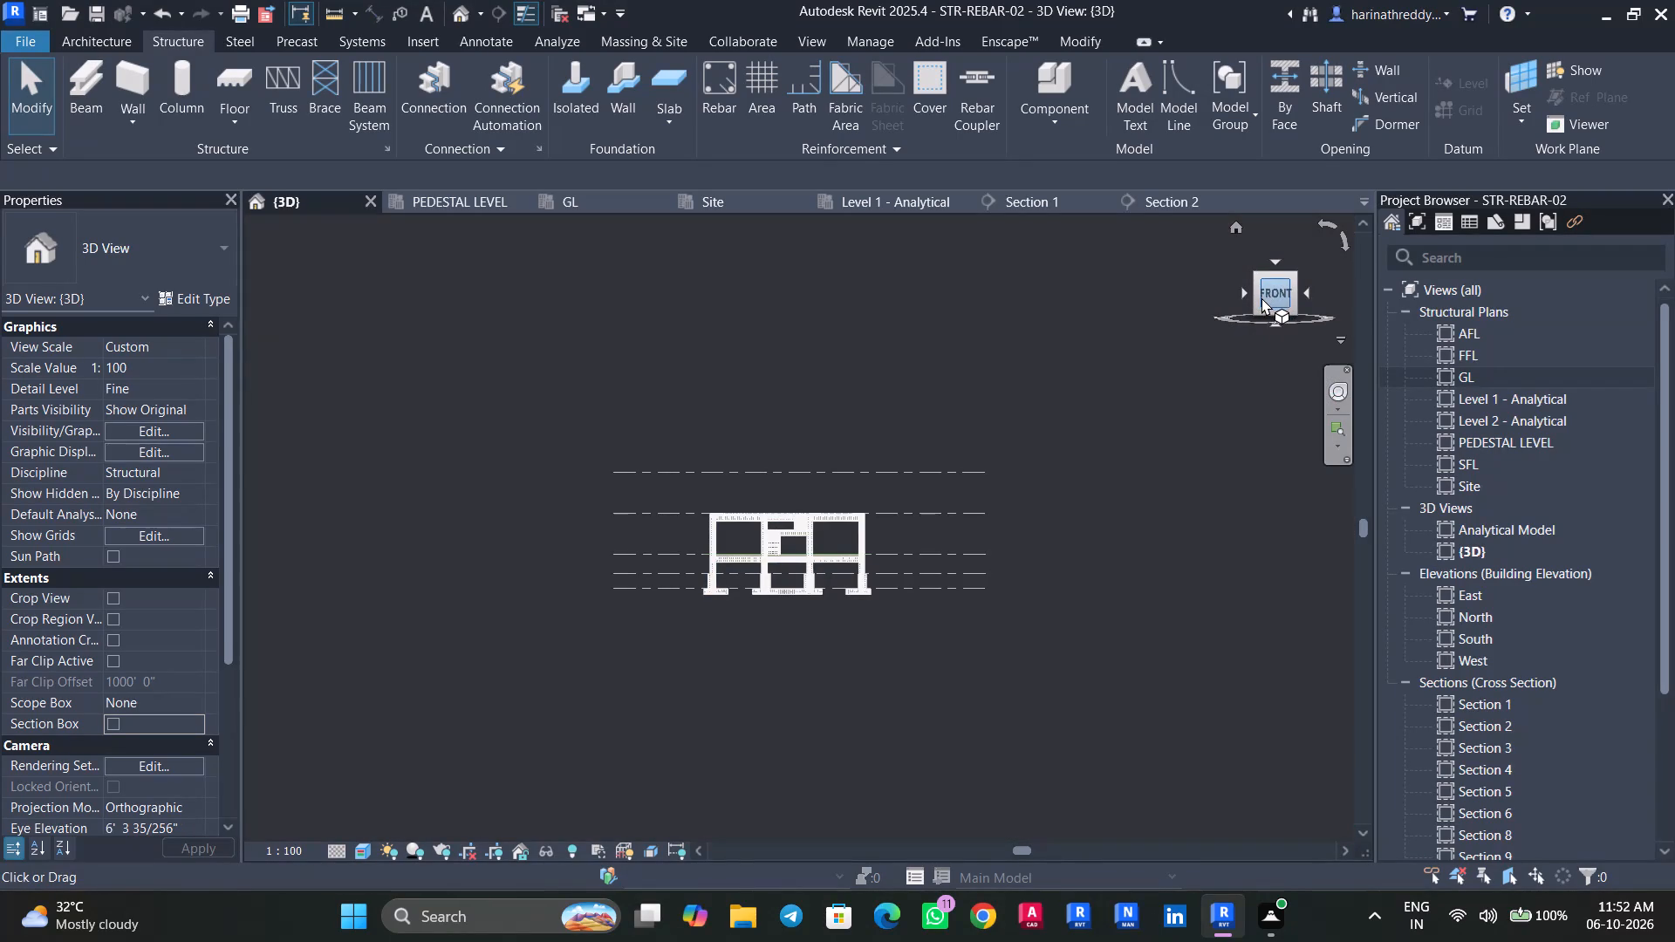
pyautogui.scroll(8, 673, 536)
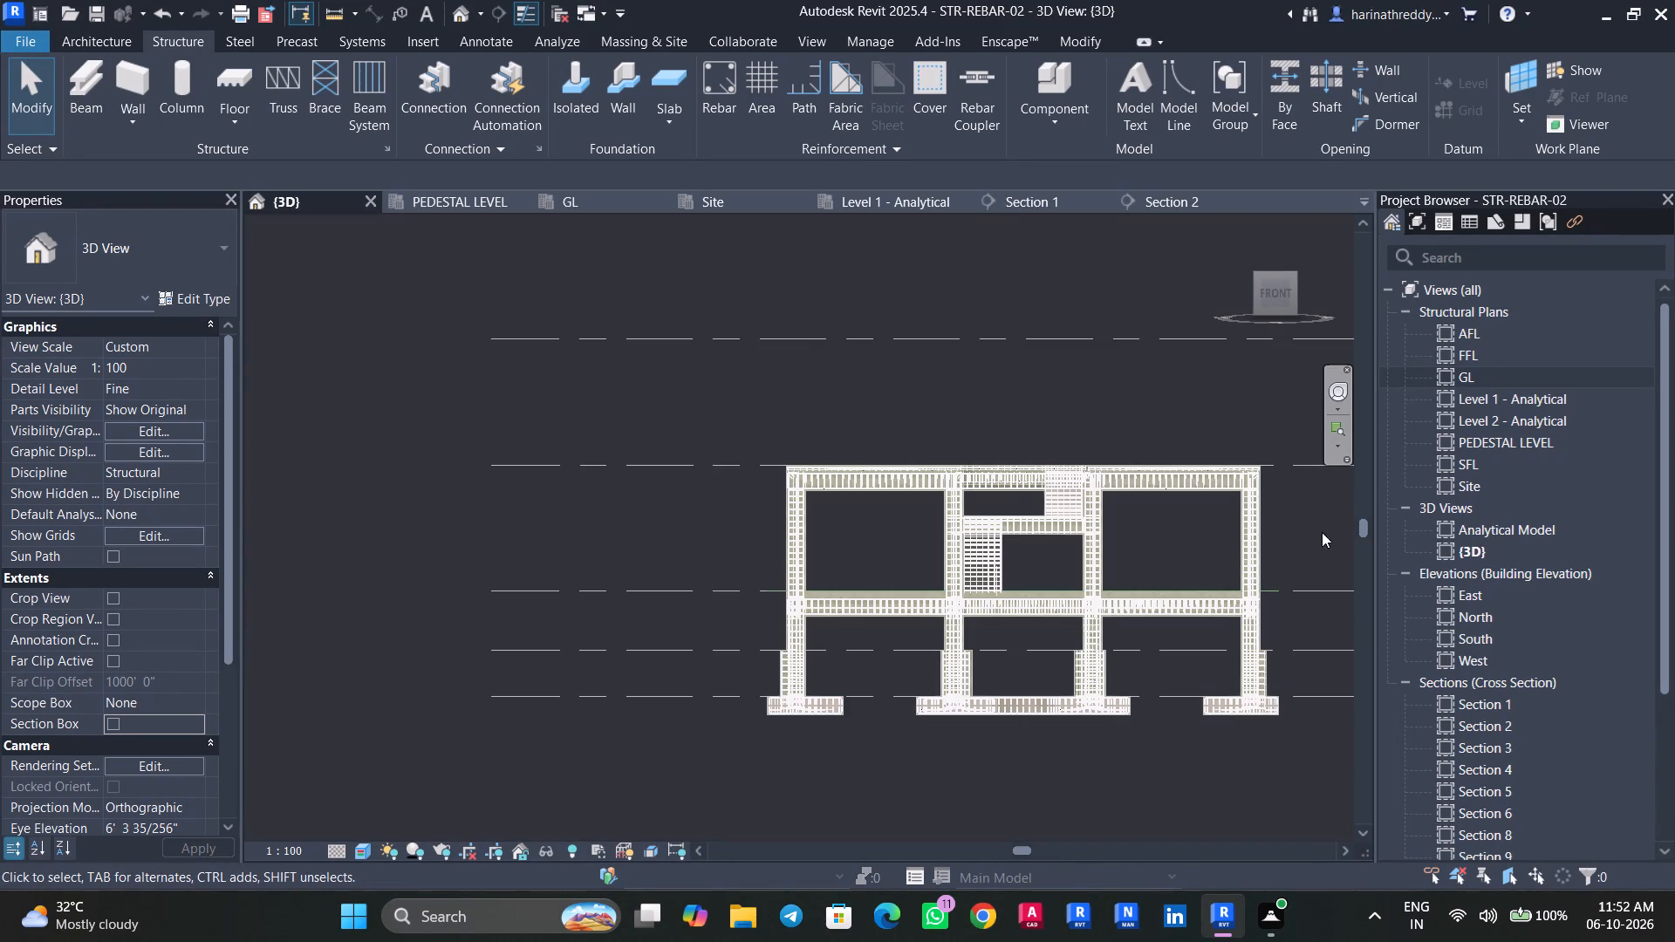
pyautogui.scroll(1, 1302, 536)
pyautogui.moveTo(1308, 537); pyautogui.dragTo(696, 546)
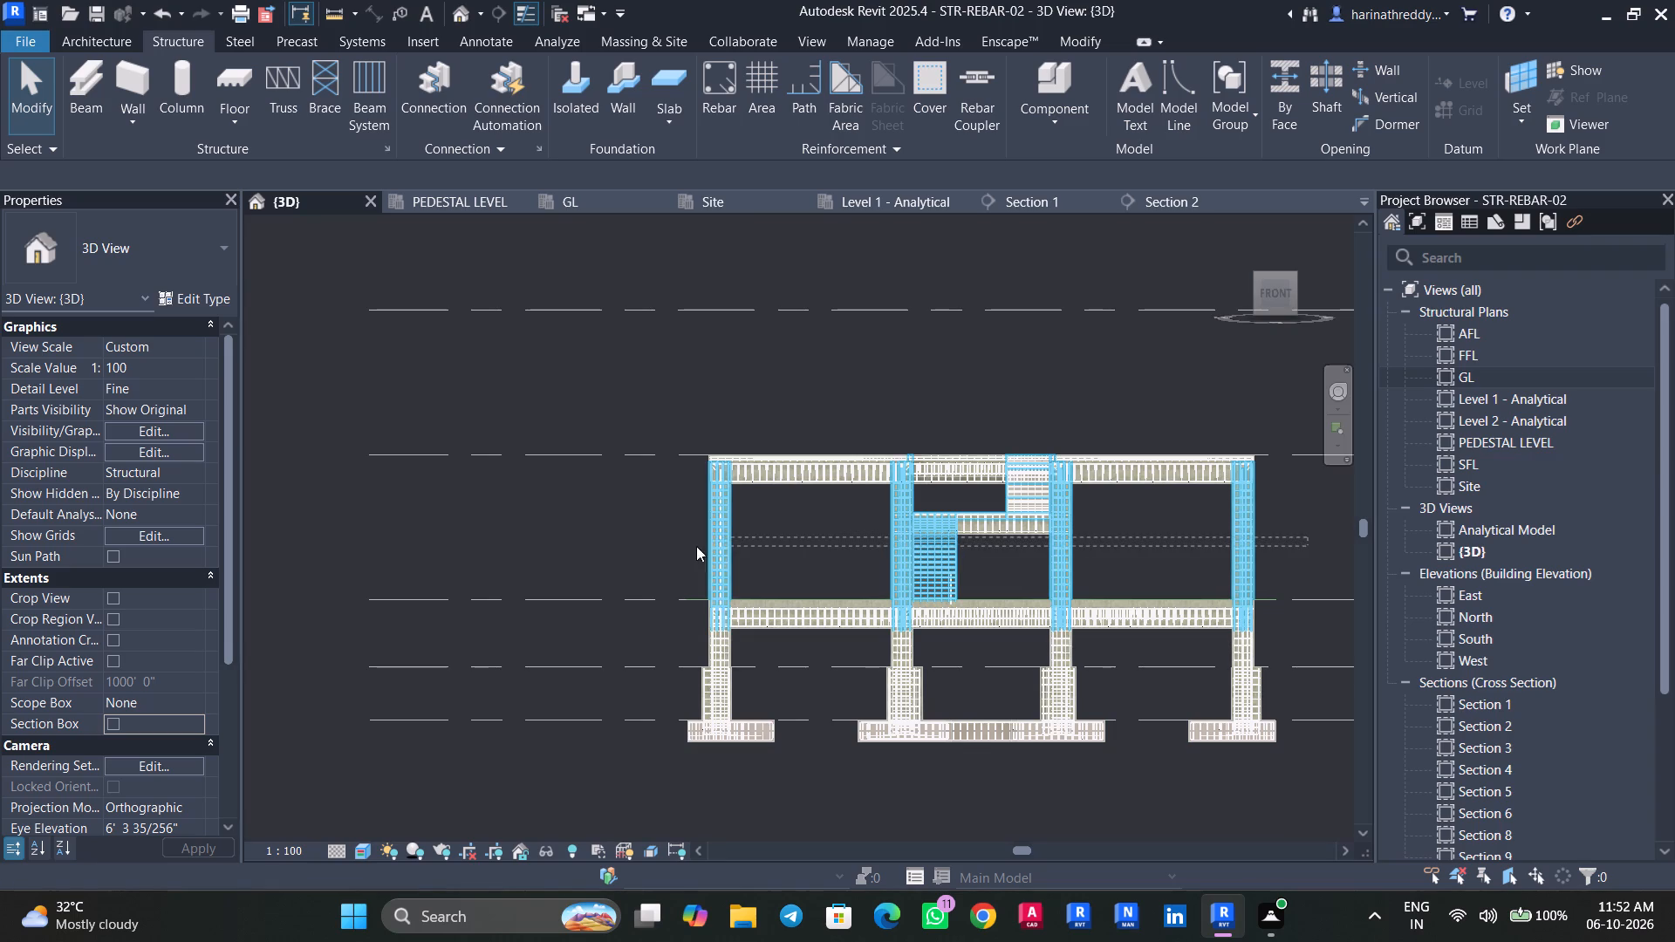
pyautogui.moveTo(696, 546); pyautogui.dragTo(668, 543)
pyautogui.scroll(6, 963, 547)
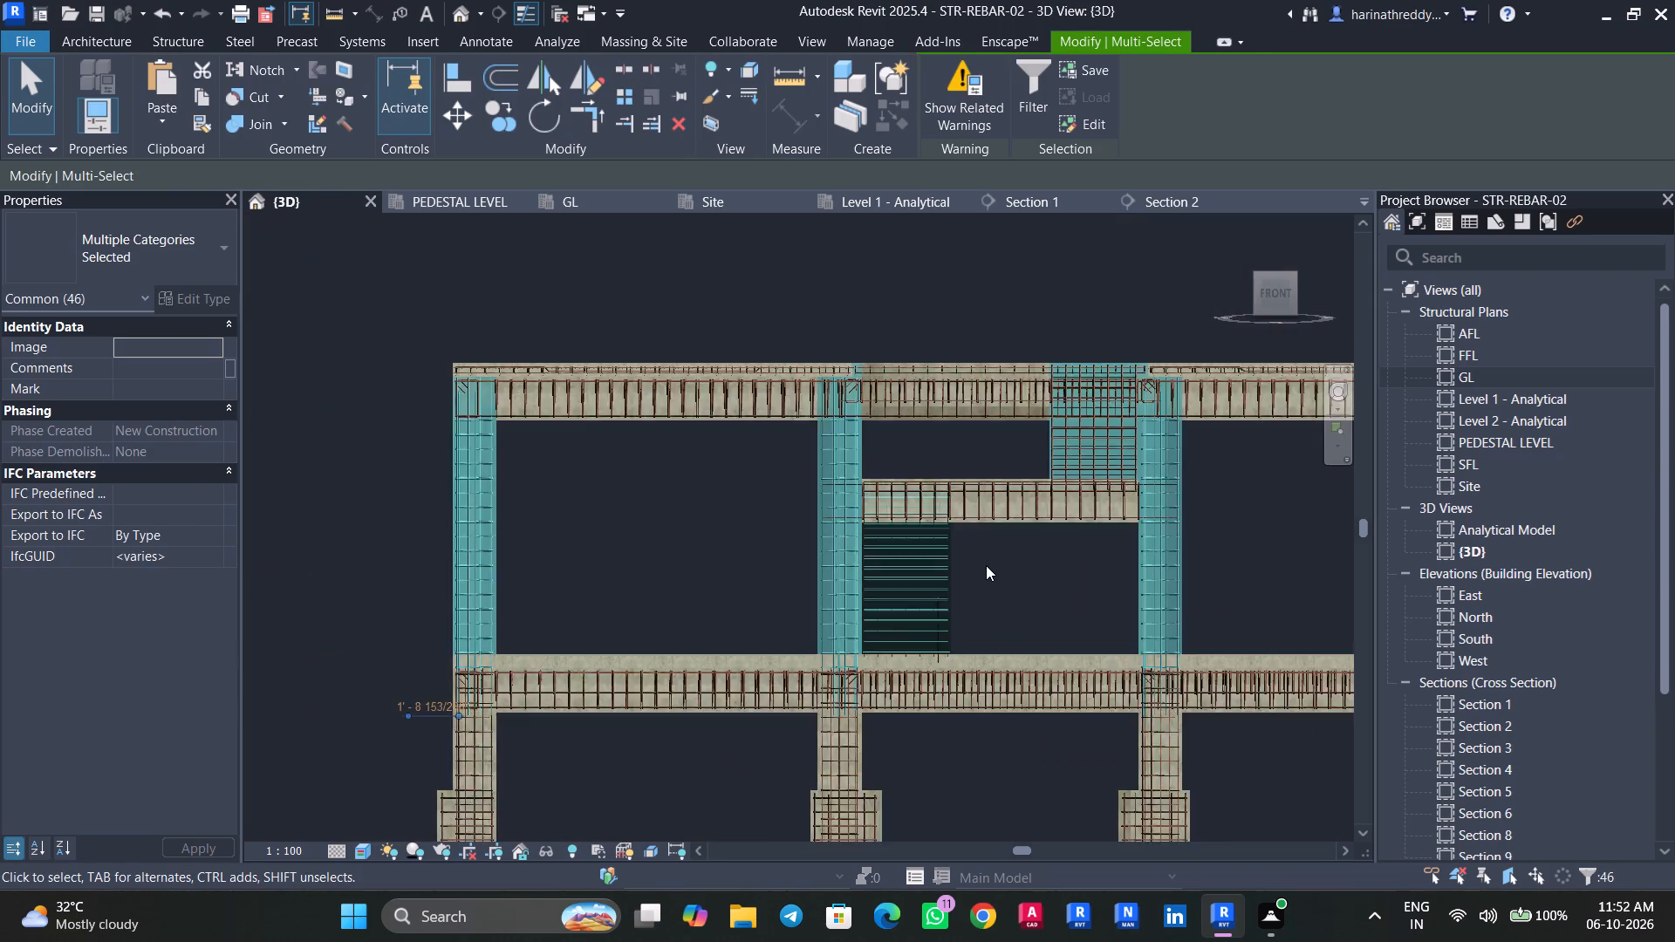
pyautogui.scroll(3, 986, 565)
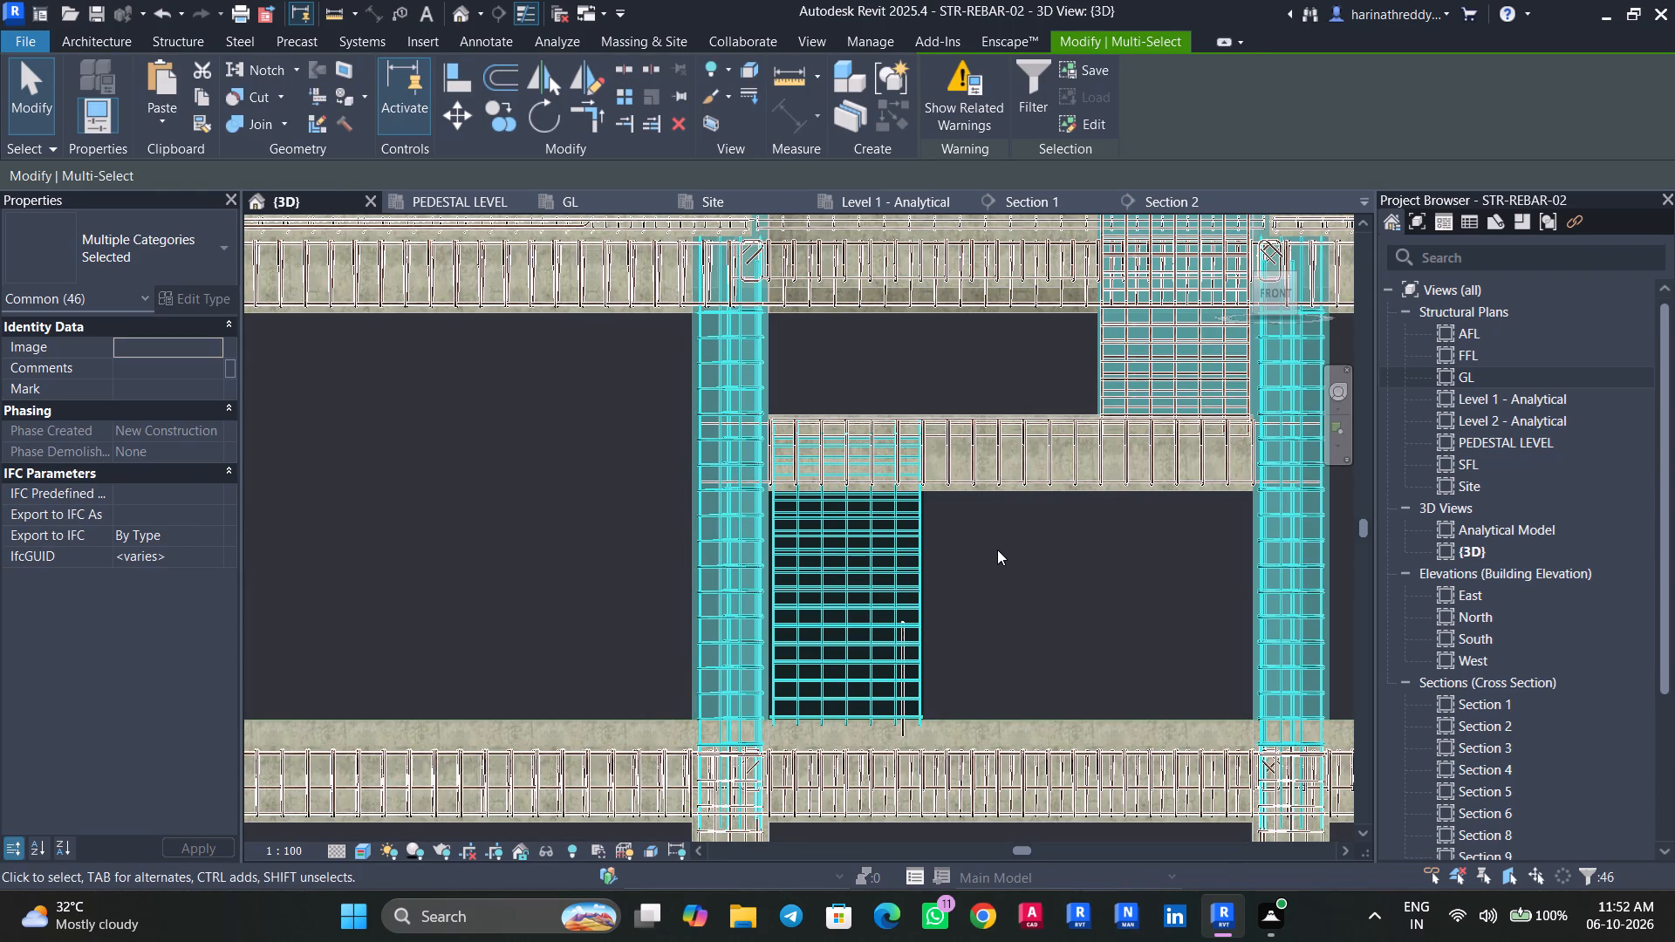
pyautogui.click(1048, 109)
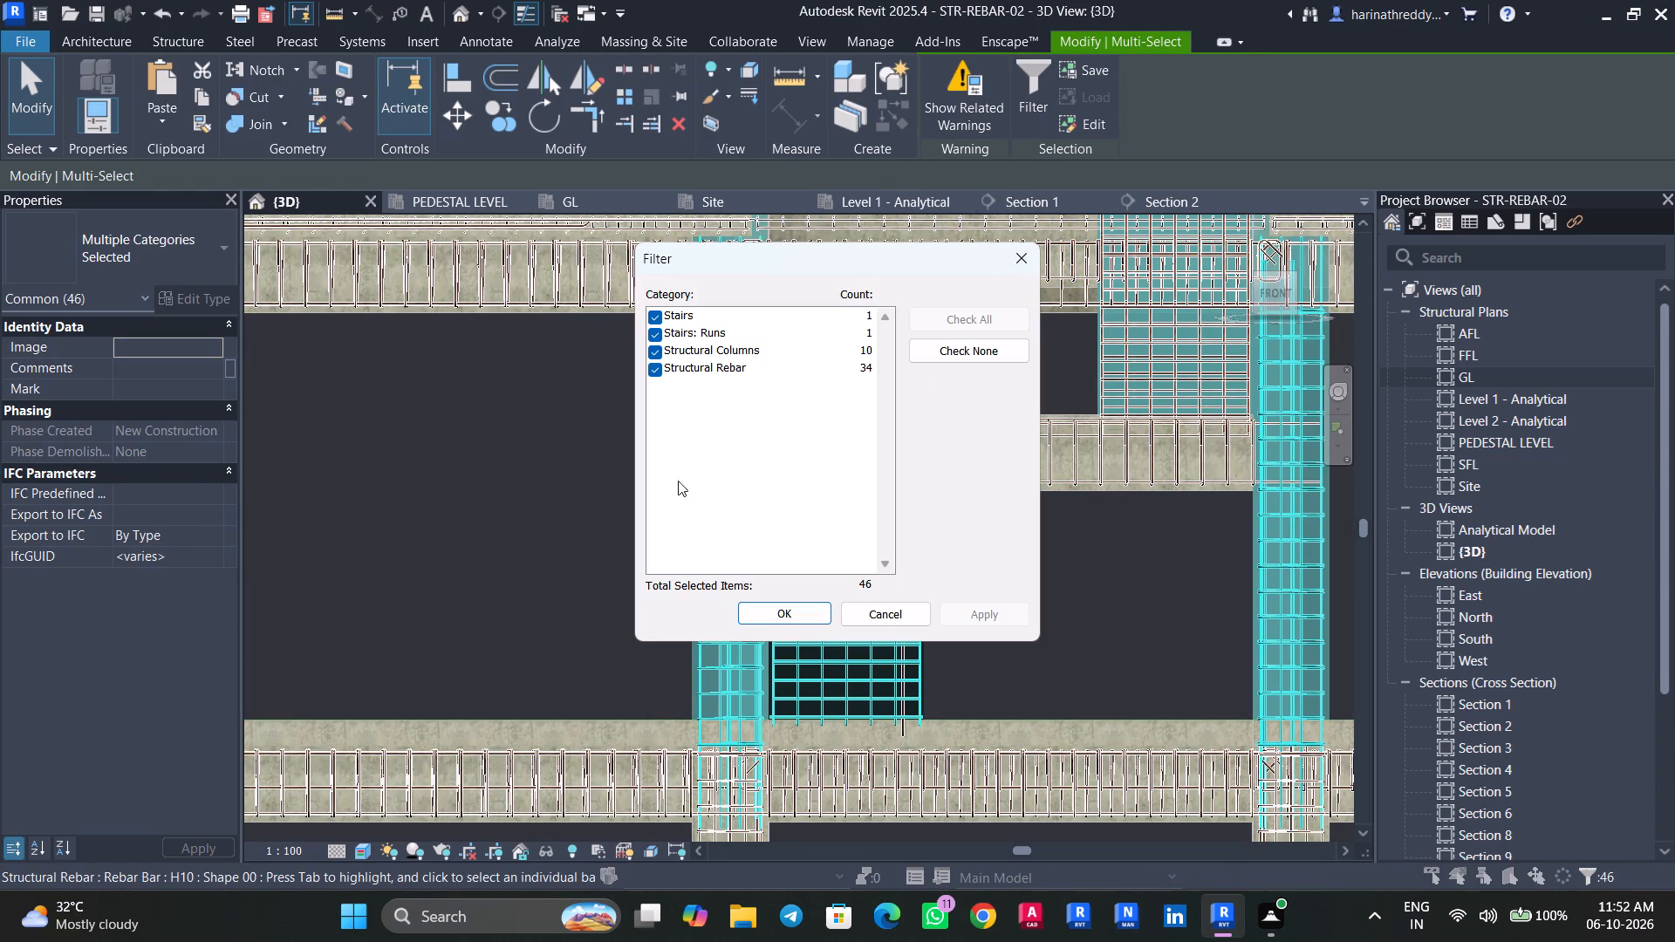
pyautogui.click(657, 336)
pyautogui.click(656, 309)
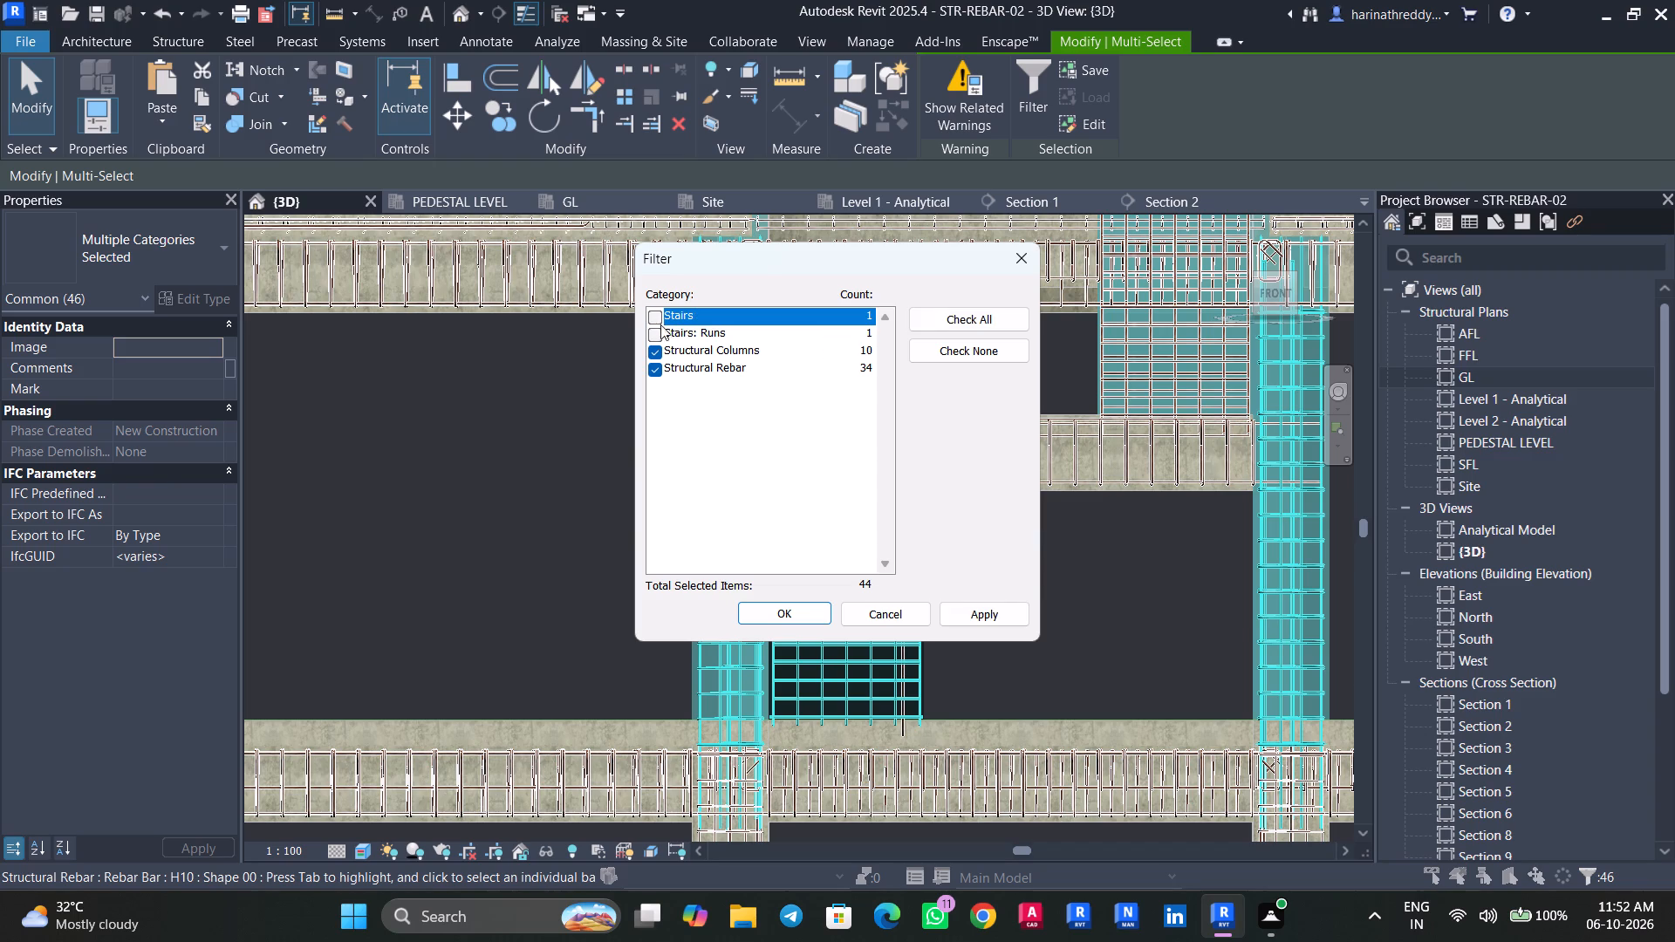
pyautogui.click(961, 612)
pyautogui.click(750, 615)
pyautogui.scroll(-3, 1030, 612)
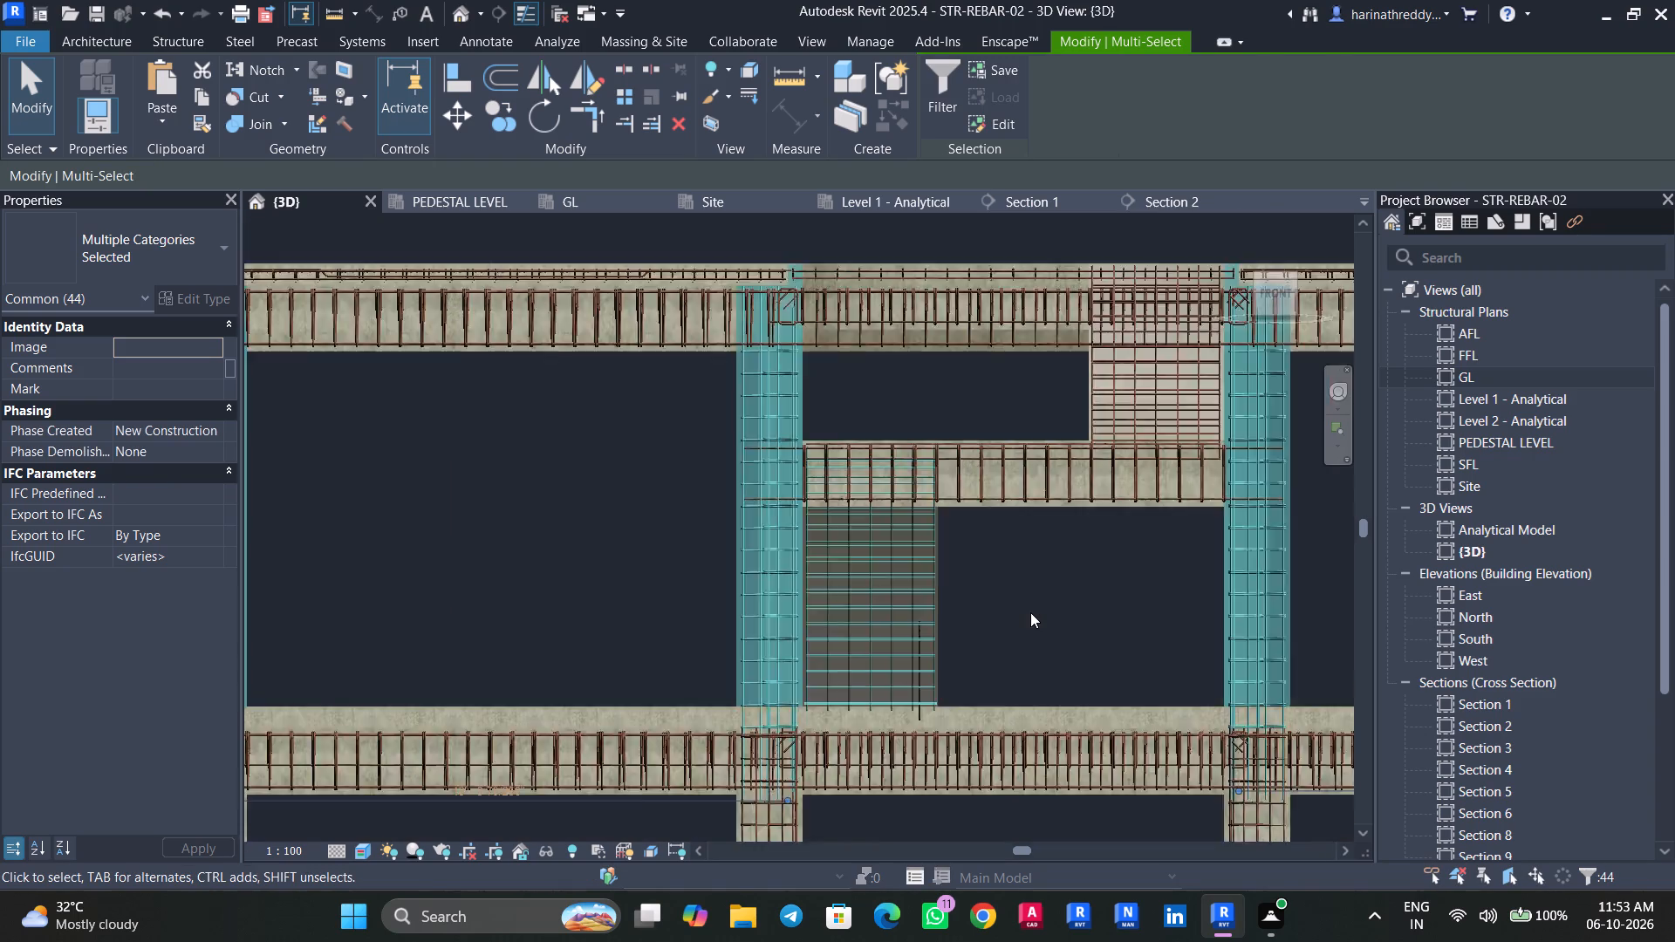
pyautogui.keyDown('shift'); pyautogui.moveTo(1029, 617); pyautogui.dragTo(988, 655, button='middle'); pyautogui.keyUp('shift')
# Remove the lower stair flight's rebar from the selection, keeping only the columns and their reinforcement, and check it in 3D.
pyautogui.click(1274, 296)
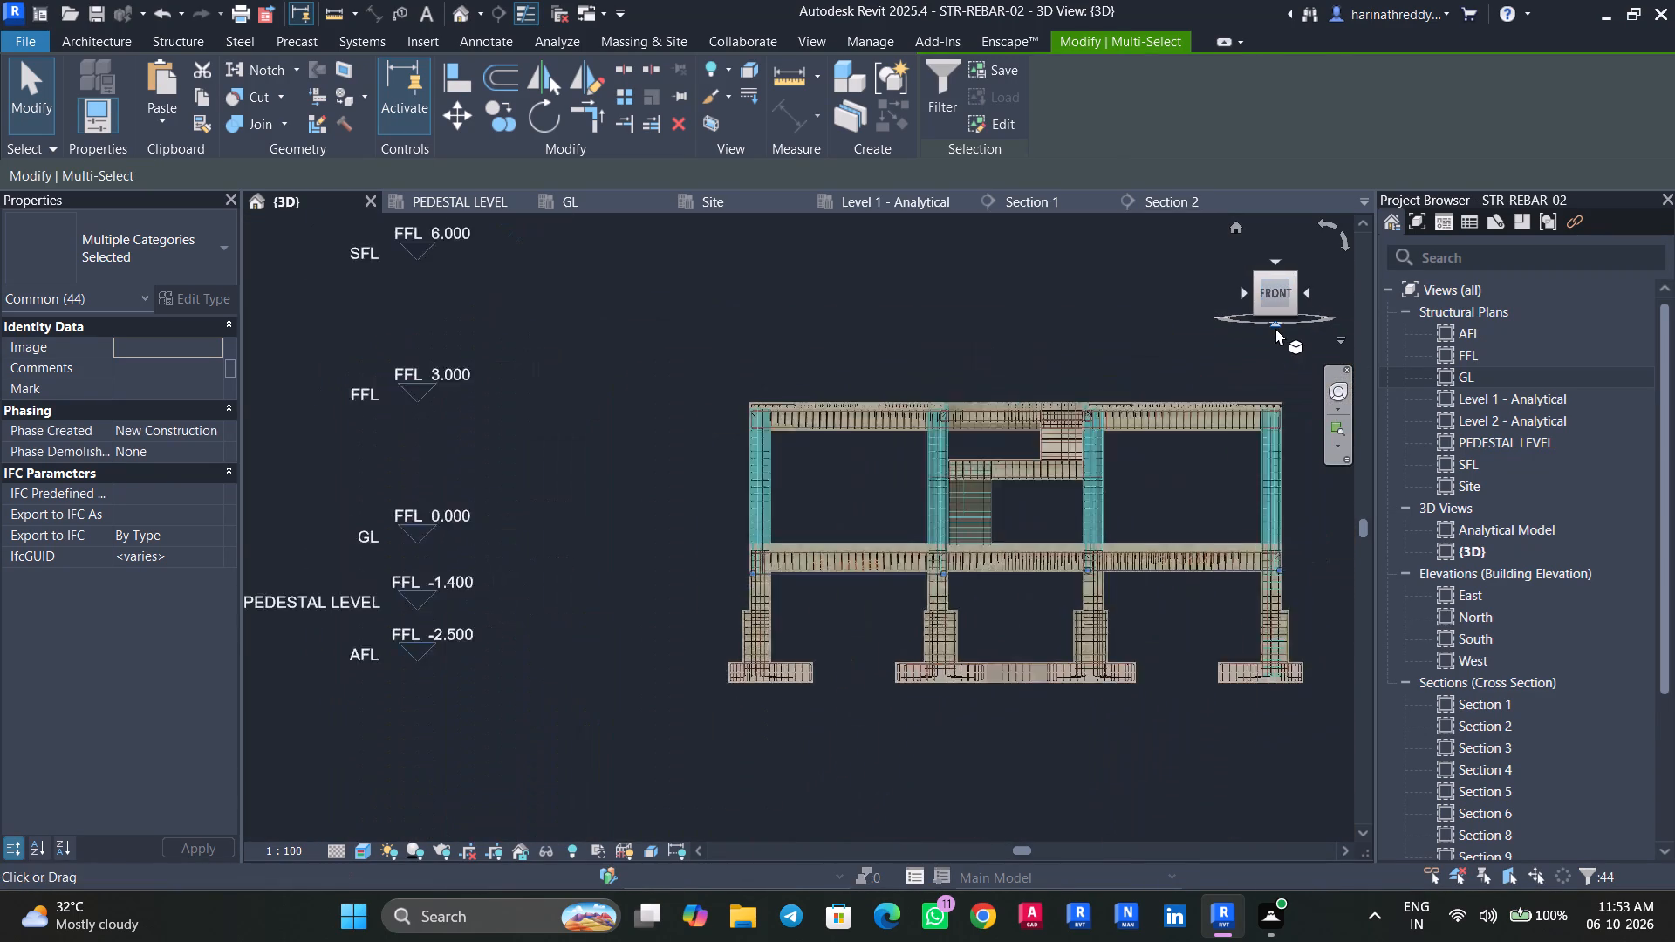
pyautogui.scroll(4, 761, 559)
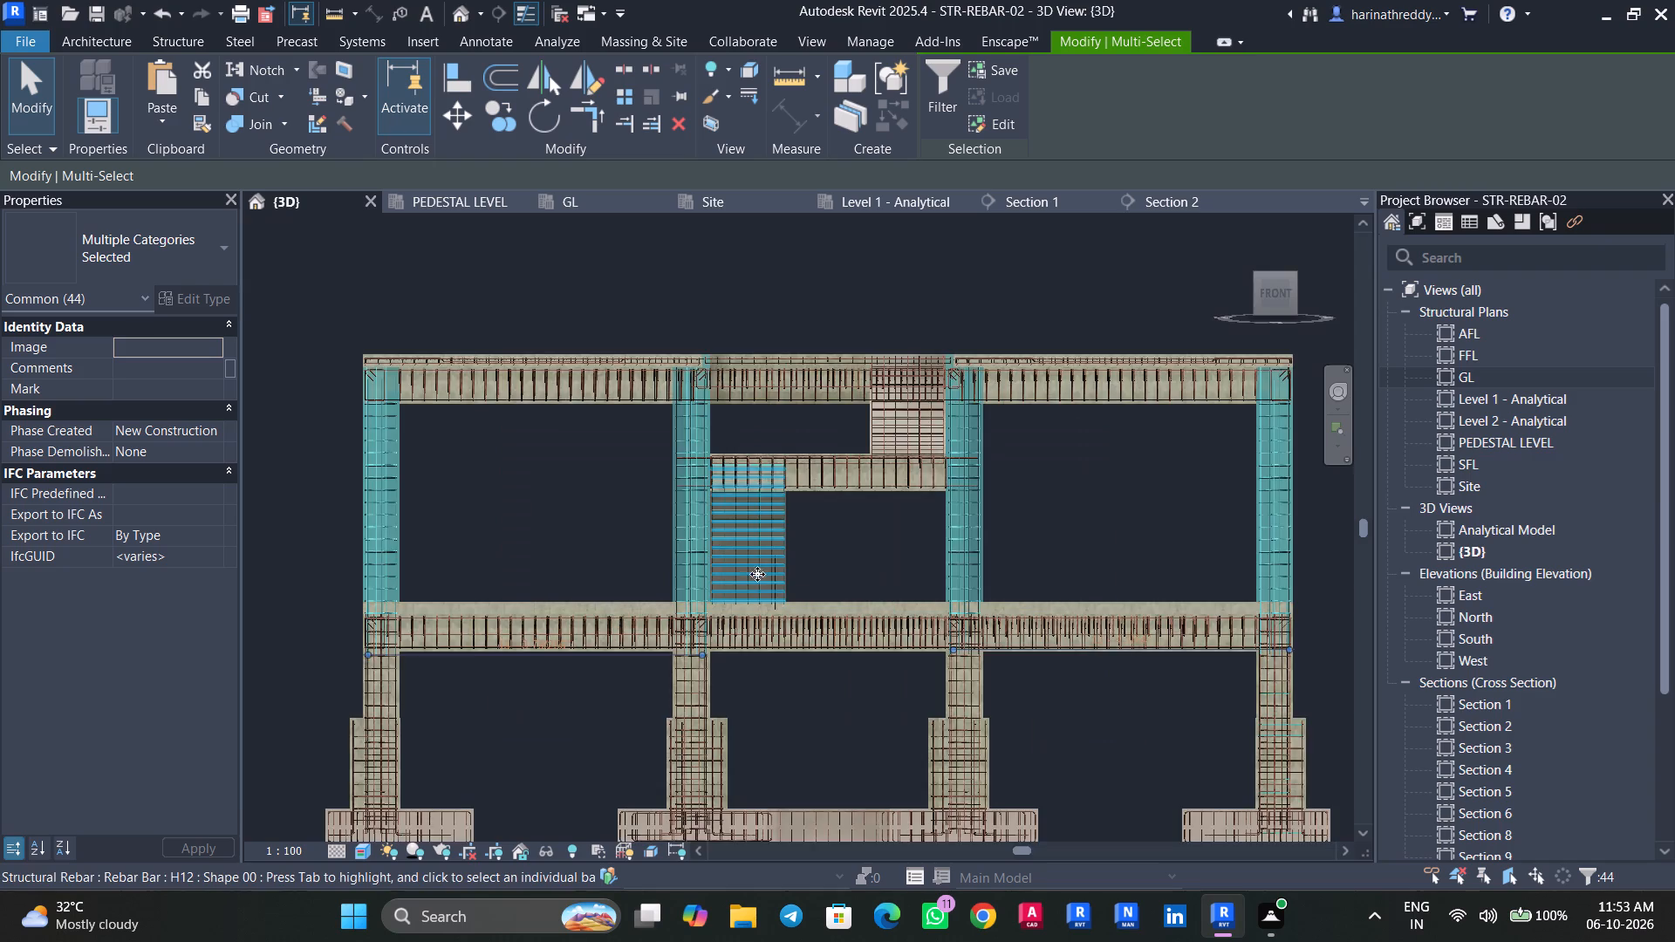
pyautogui.keyDown('shift'); pyautogui.moveTo(842, 553); pyautogui.dragTo(757, 500); pyautogui.keyUp('shift')
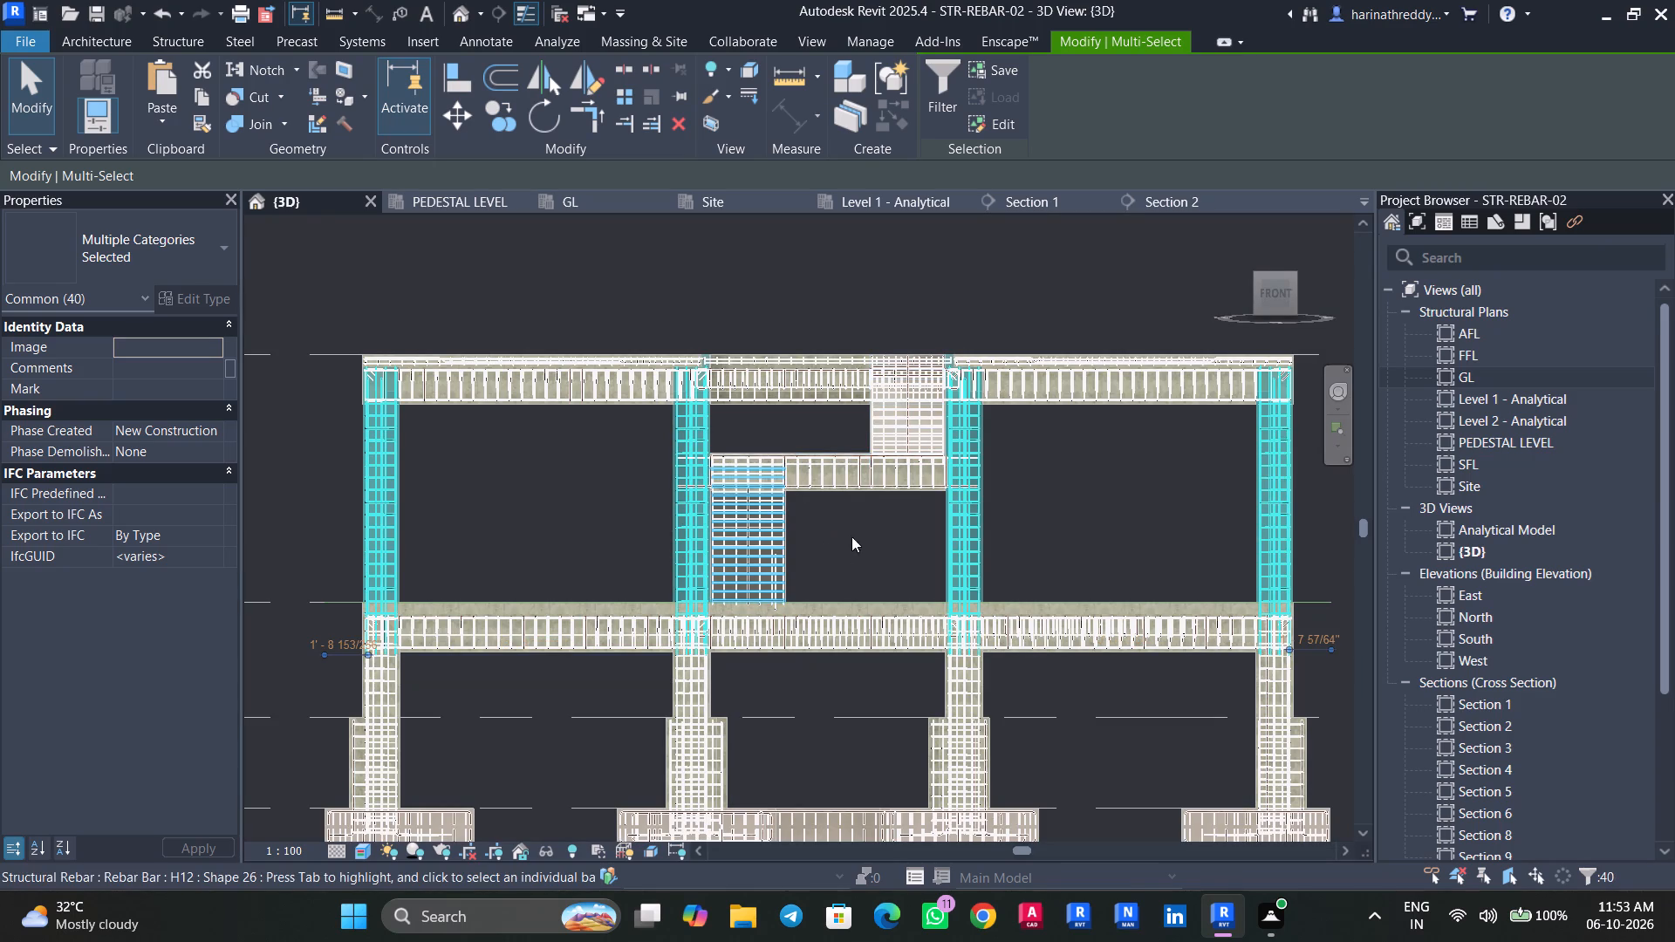
pyautogui.keyDown('shift'); pyautogui.moveTo(871, 545); pyautogui.dragTo(751, 625, button='middle'); pyautogui.keyUp('shift')
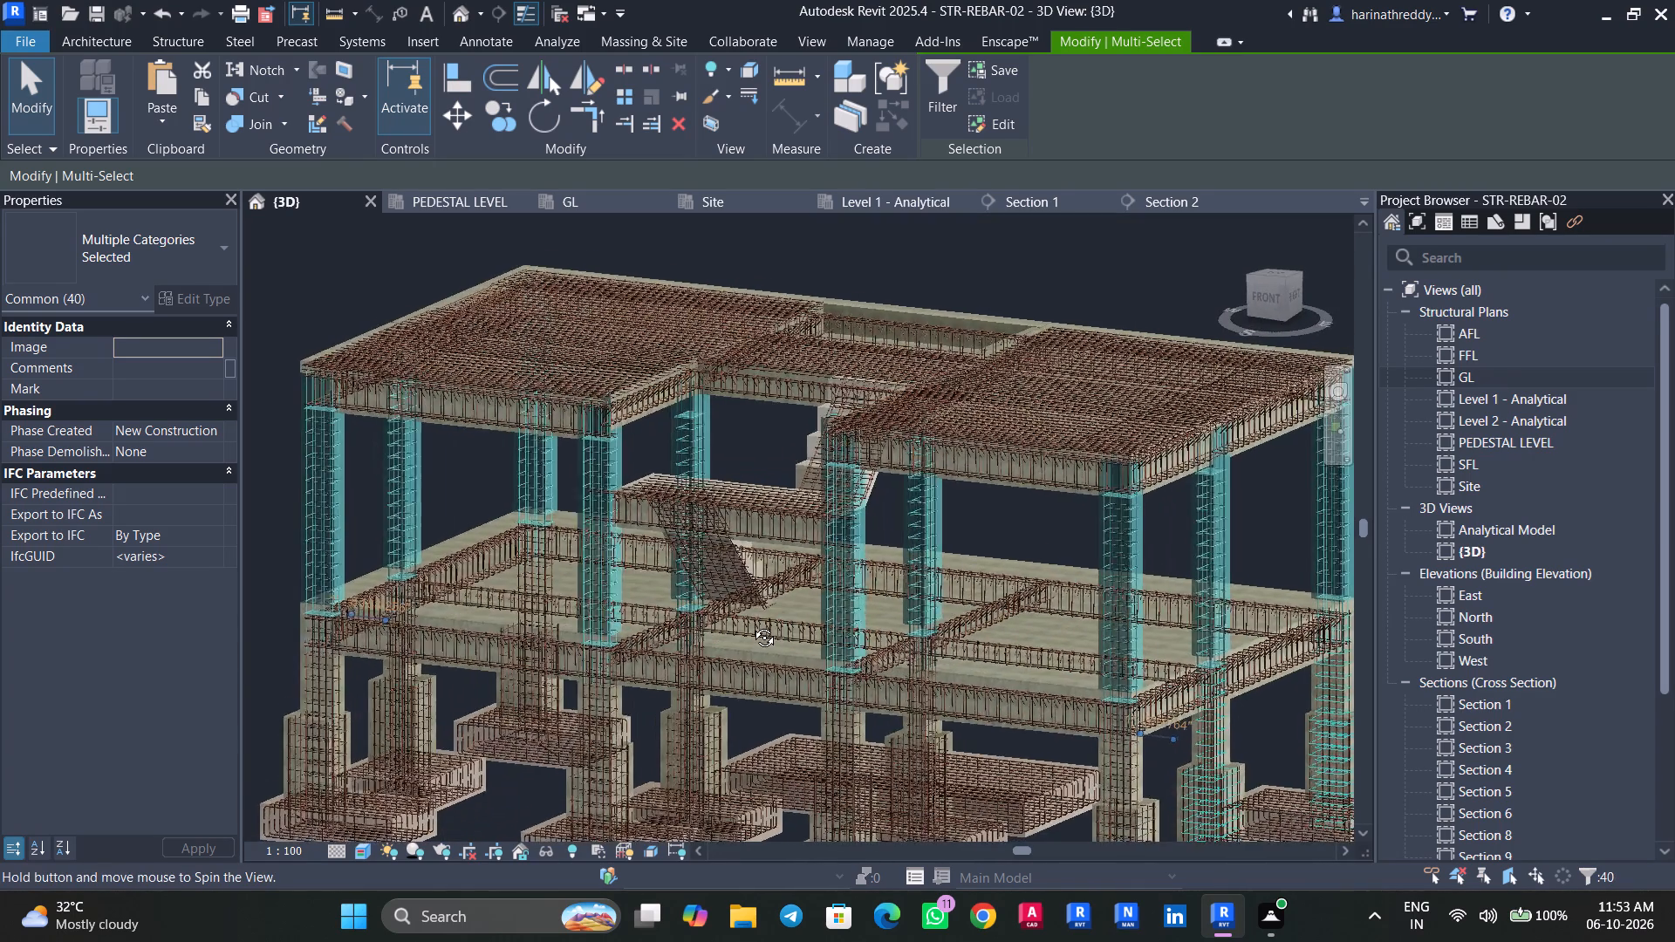
pyautogui.keyDown('shift'); pyautogui.moveTo(751, 625); pyautogui.dragTo(844, 584, button='middle'); pyautogui.keyUp('shift')
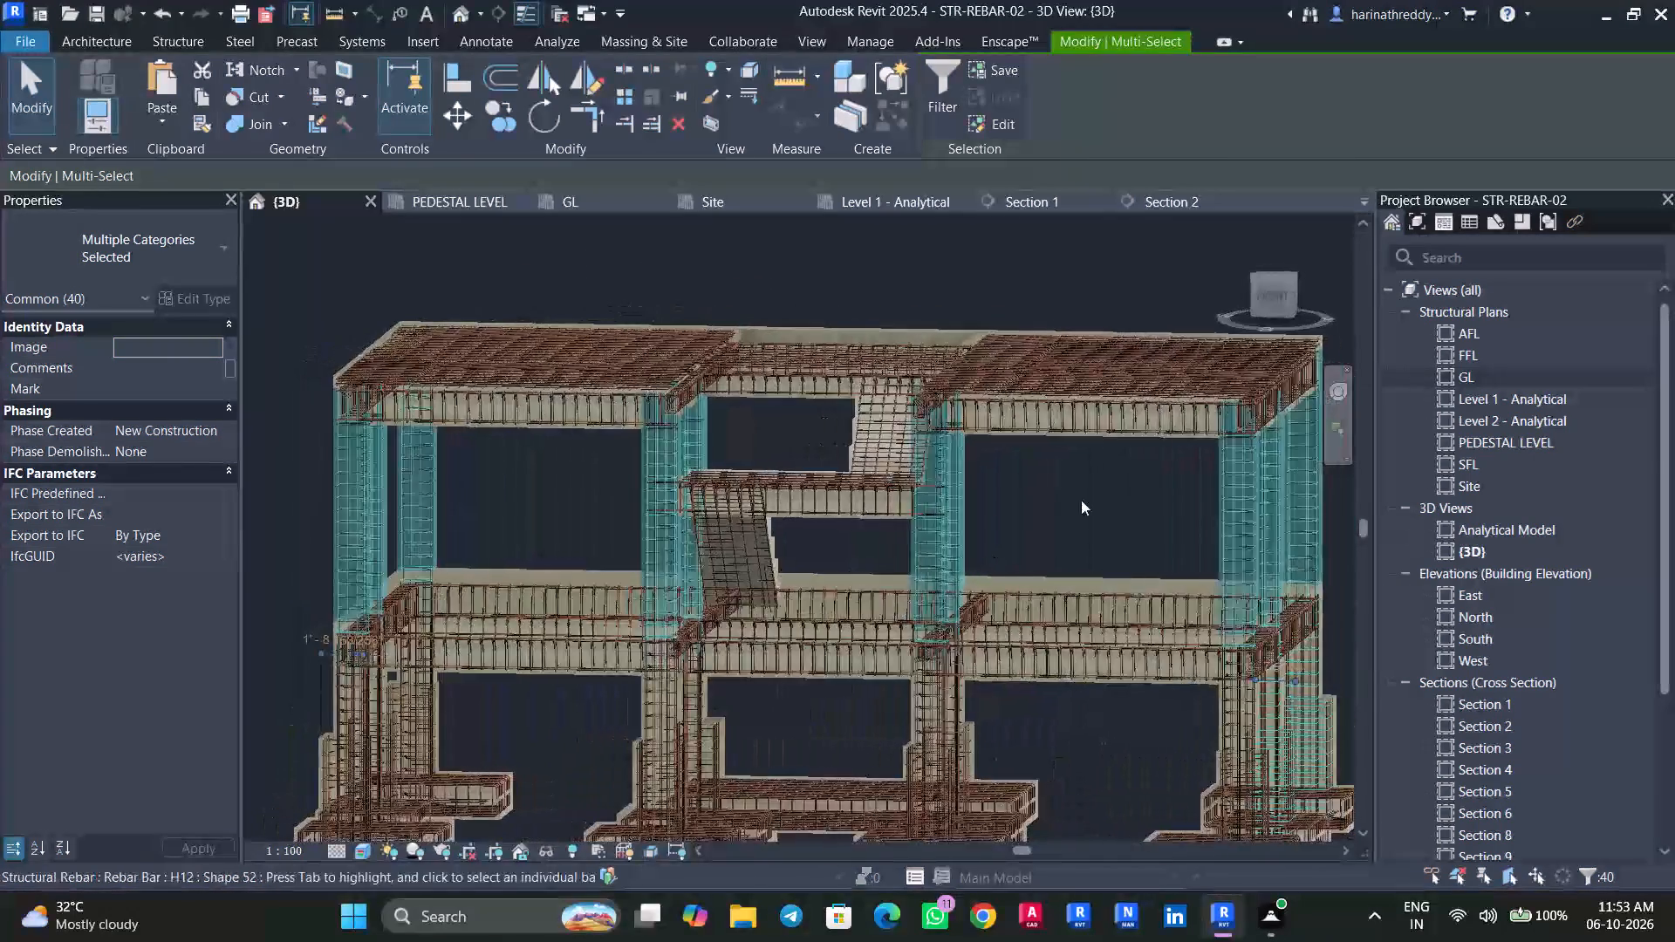
# Copy the selected columns with their rebar and paste them aligned to level SFL.
pyautogui.click(1279, 301)
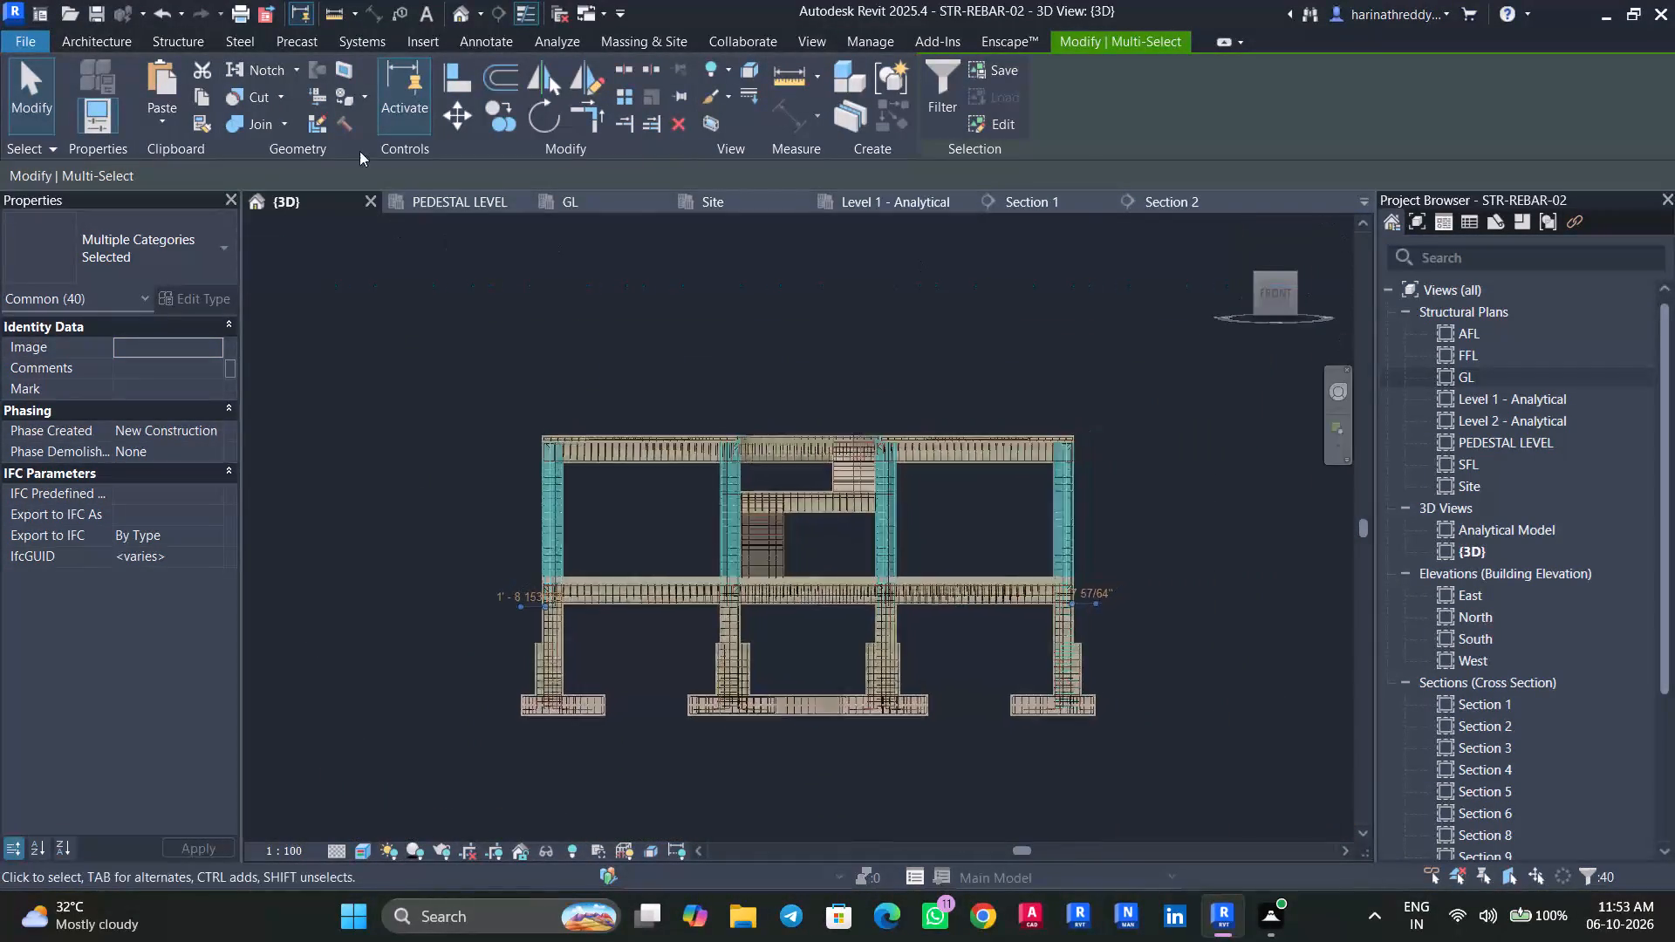
pyautogui.tripleClick(209, 96)
pyautogui.tripleClick(208, 96)
pyautogui.click(161, 122)
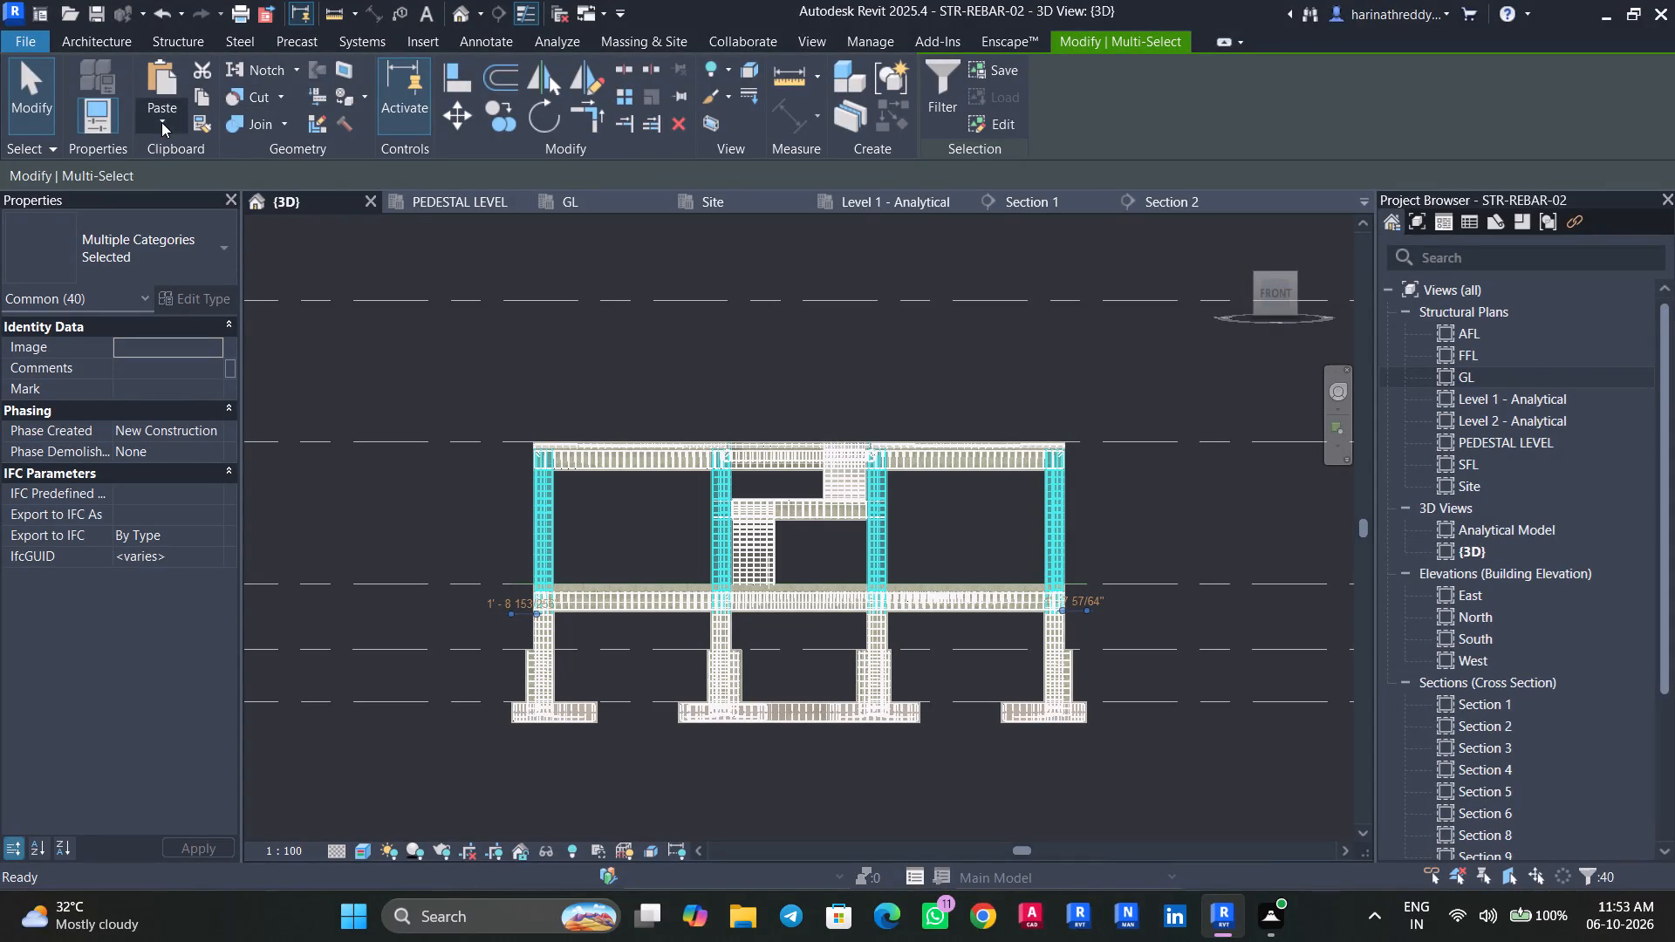
pyautogui.click(191, 208)
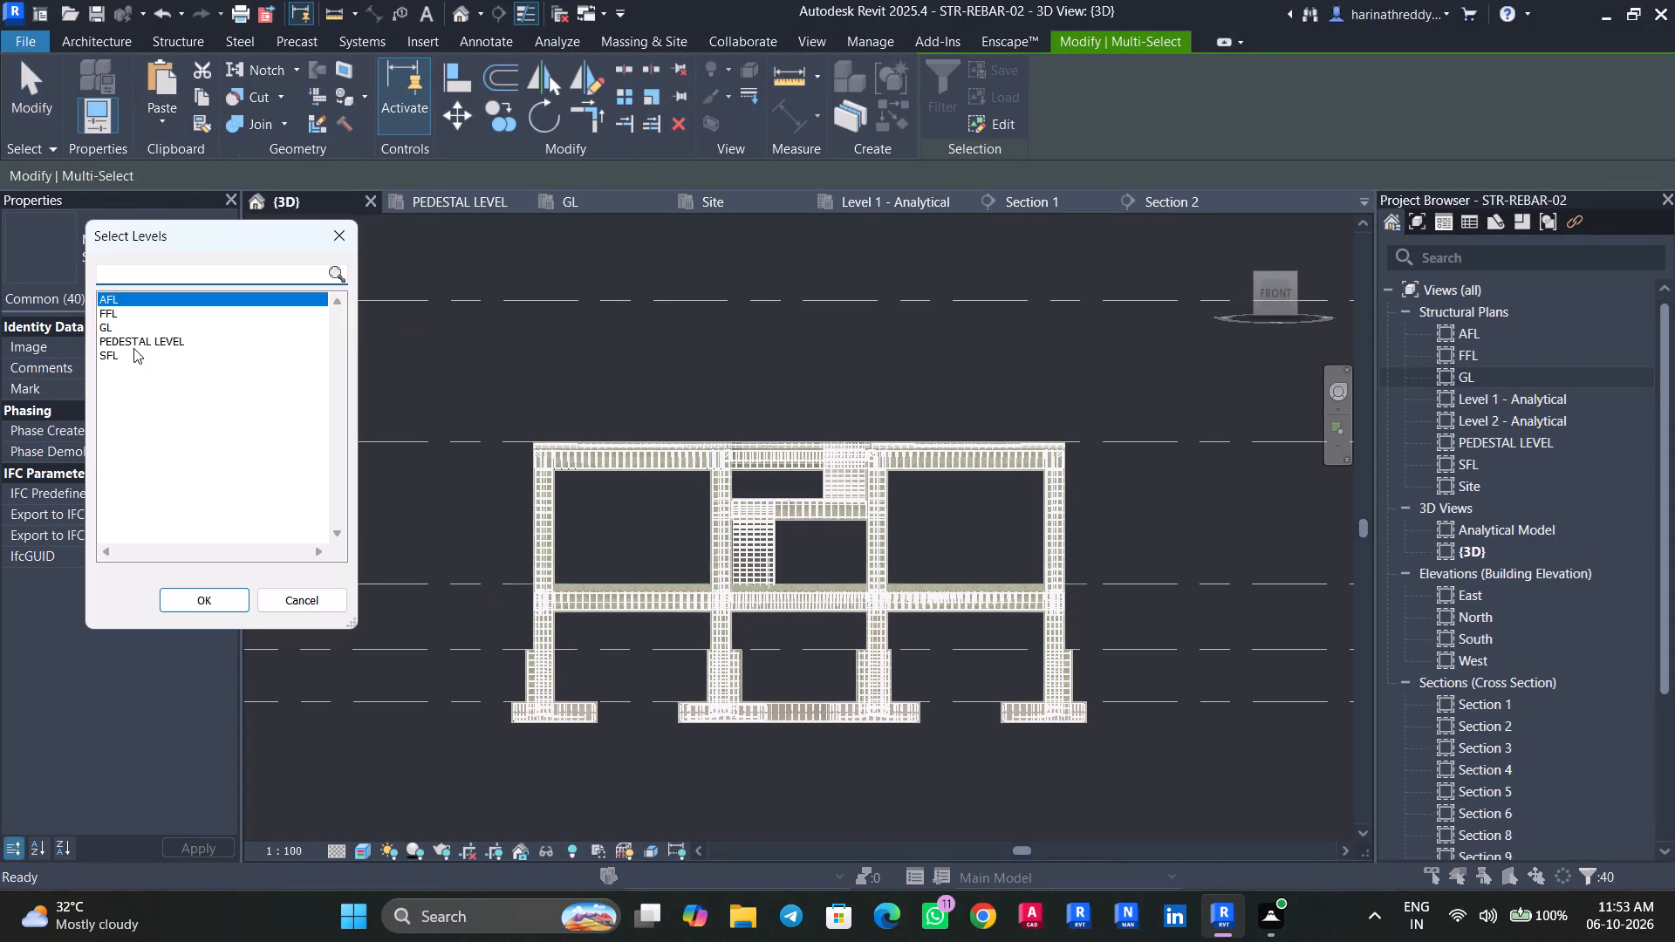
pyautogui.click(123, 358)
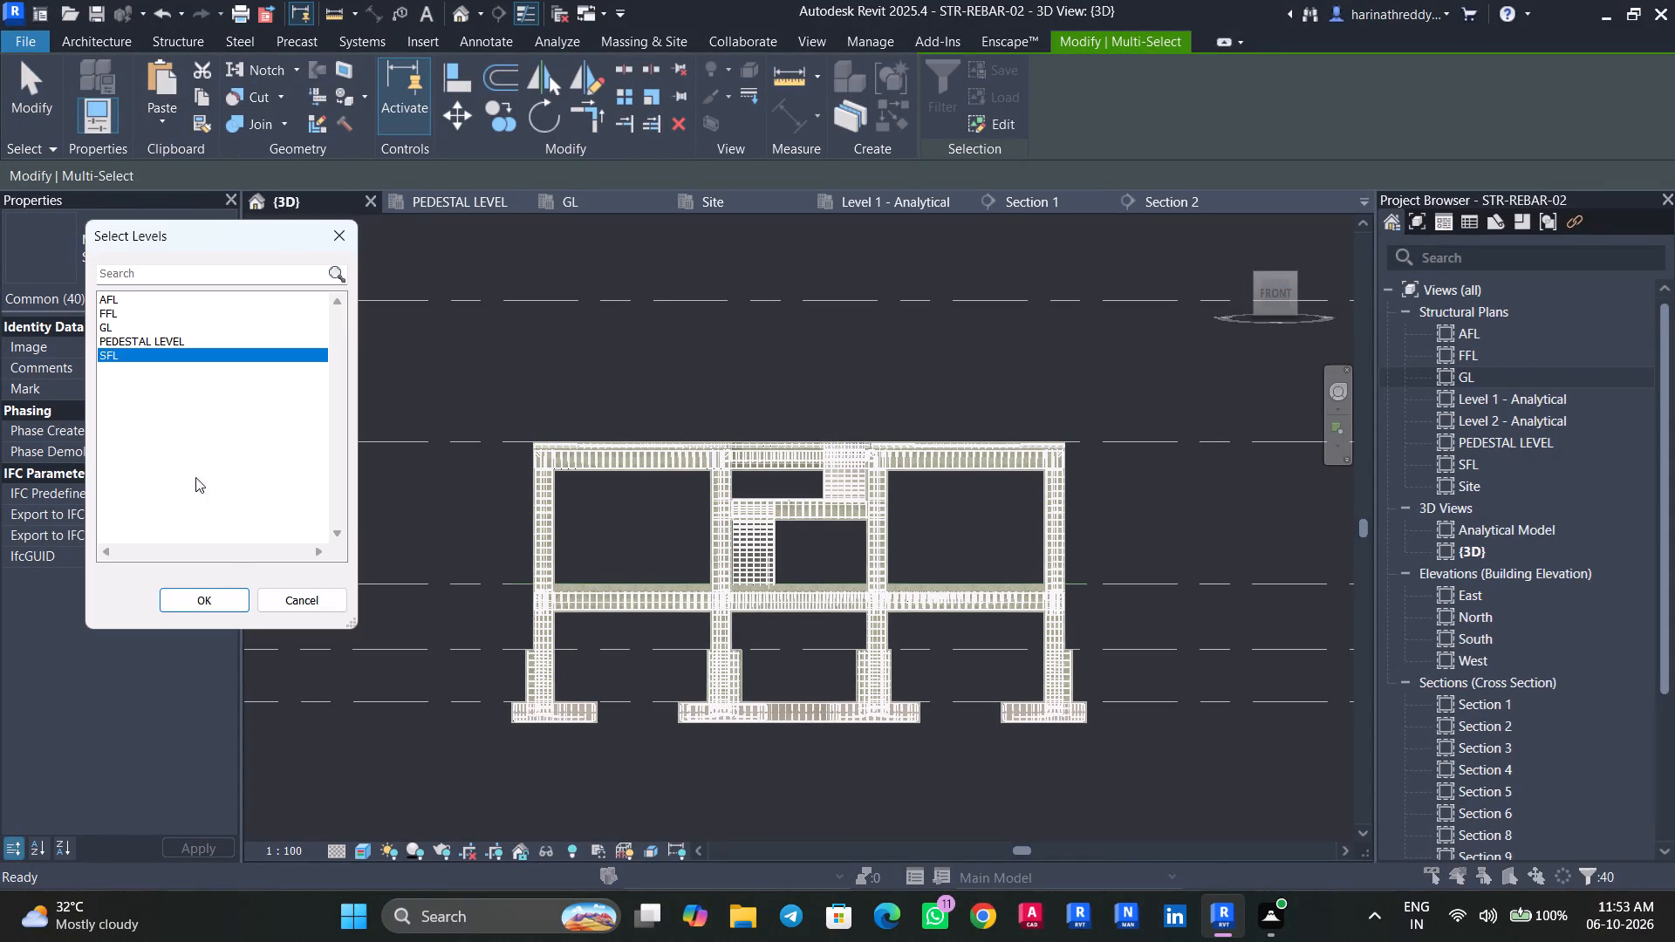
pyautogui.click(222, 586)
pyautogui.click(219, 590)
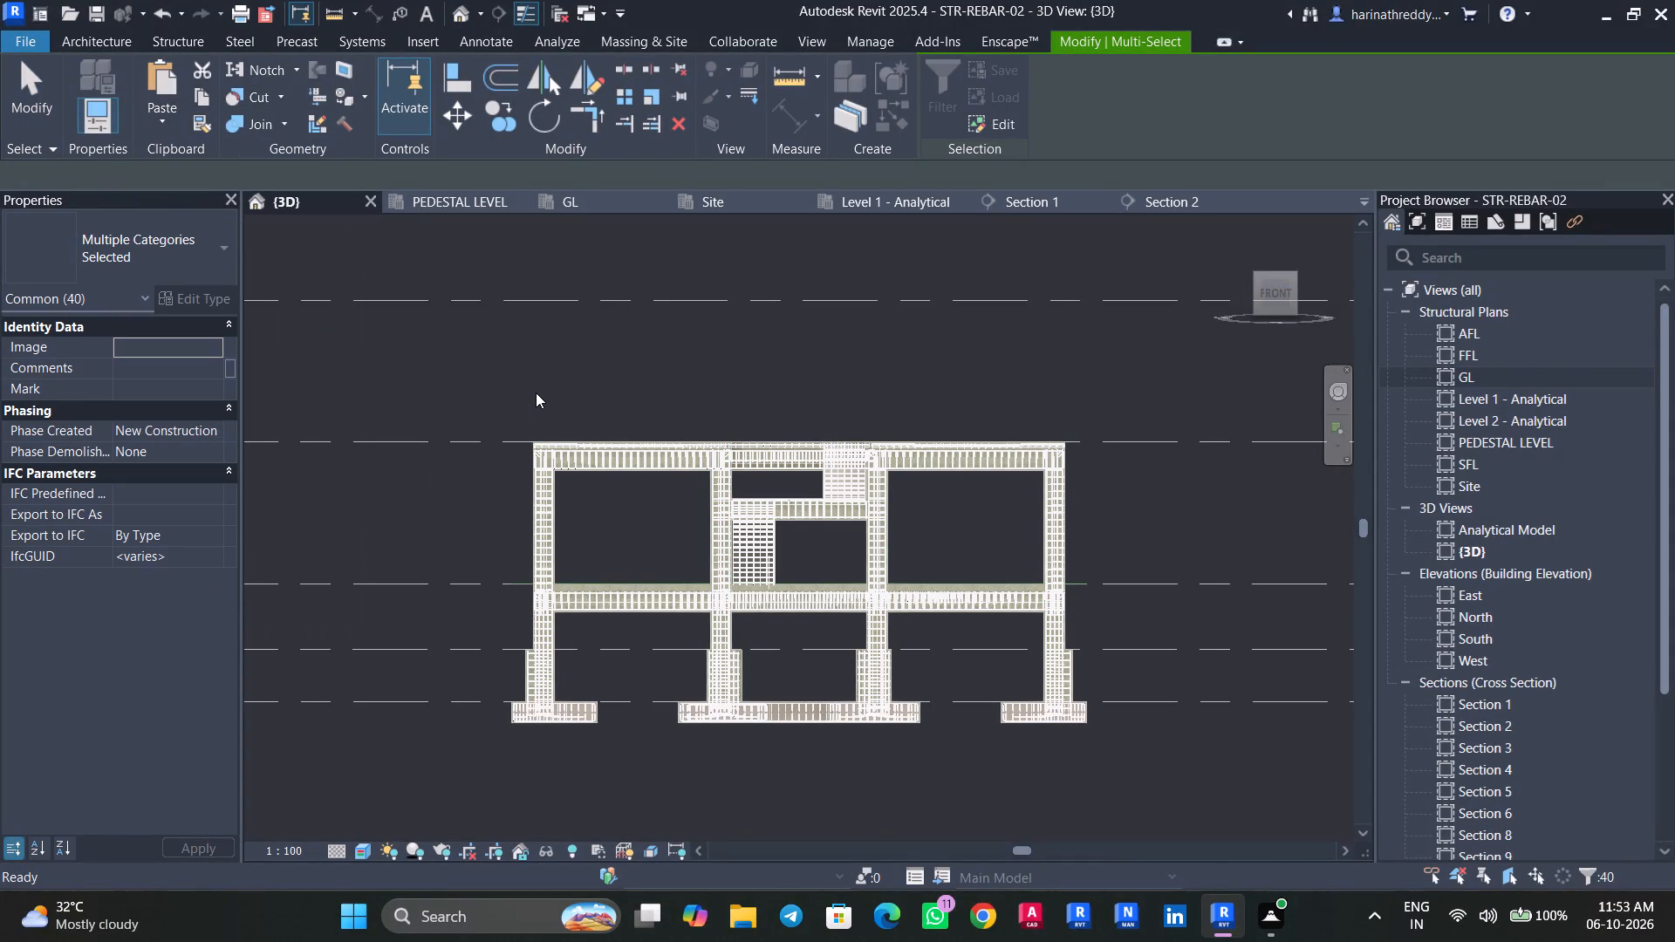
pyautogui.press('Escape')
pyautogui.press('Escape')
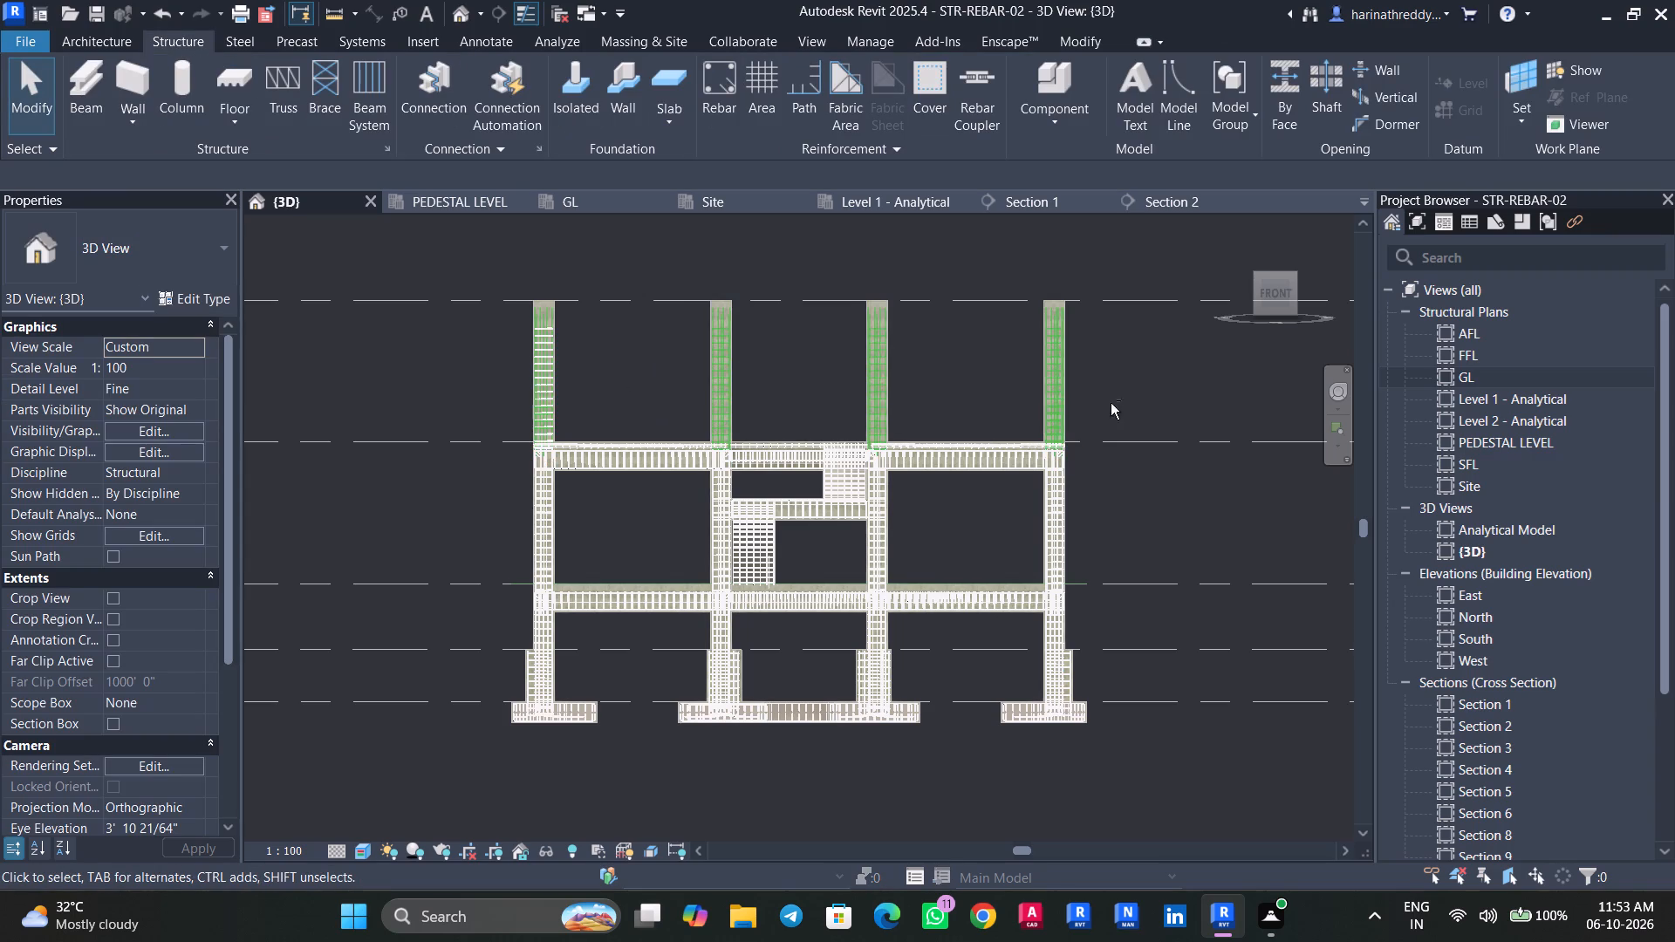
# Examine the copied upper-storey columns and their reinforcement above the slab from several 3D angles.
pyautogui.keyDown('shift'); pyautogui.moveTo(1111, 406); pyautogui.dragTo(846, 624, button='middle'); pyautogui.keyUp('shift')
pyautogui.scroll(11, 585, 222)
pyautogui.scroll(-1, 639, 258)
pyautogui.scroll(1, 639, 258)
pyautogui.moveTo(639, 283); pyautogui.dragTo(616, 400, button='middle')
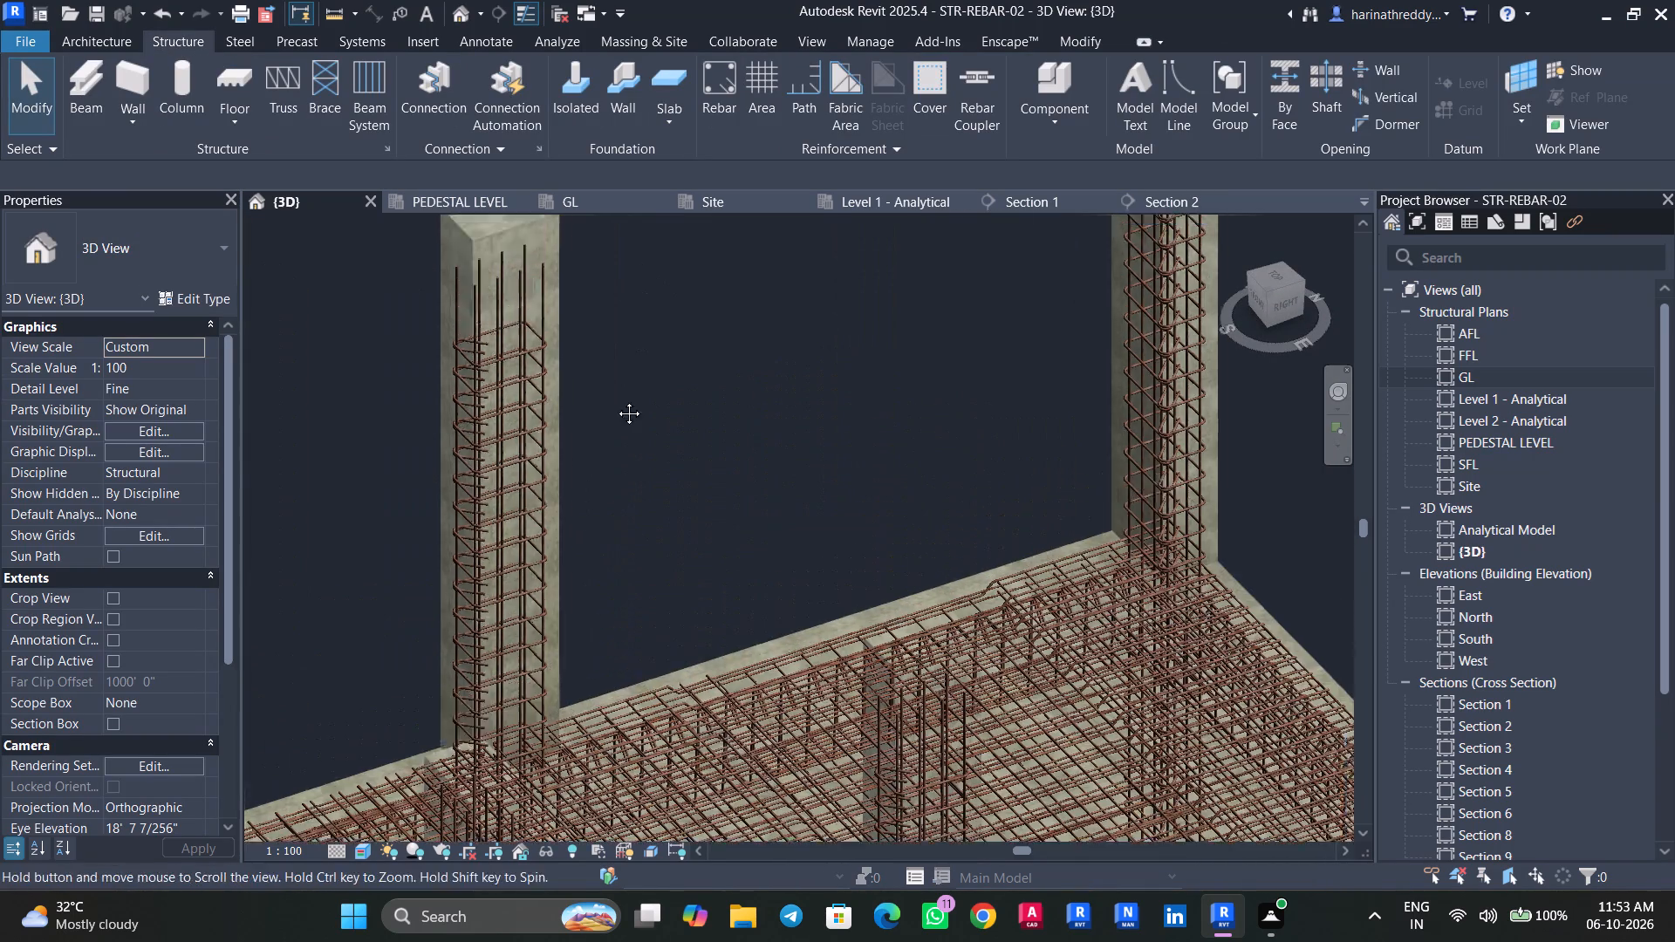
pyautogui.moveTo(616, 400); pyautogui.dragTo(609, 420, button='middle')
pyautogui.scroll(-9, 609, 420)
pyautogui.keyDown('shift'); pyautogui.moveTo(609, 417); pyautogui.dragTo(936, 417, button='middle'); pyautogui.keyUp('shift')
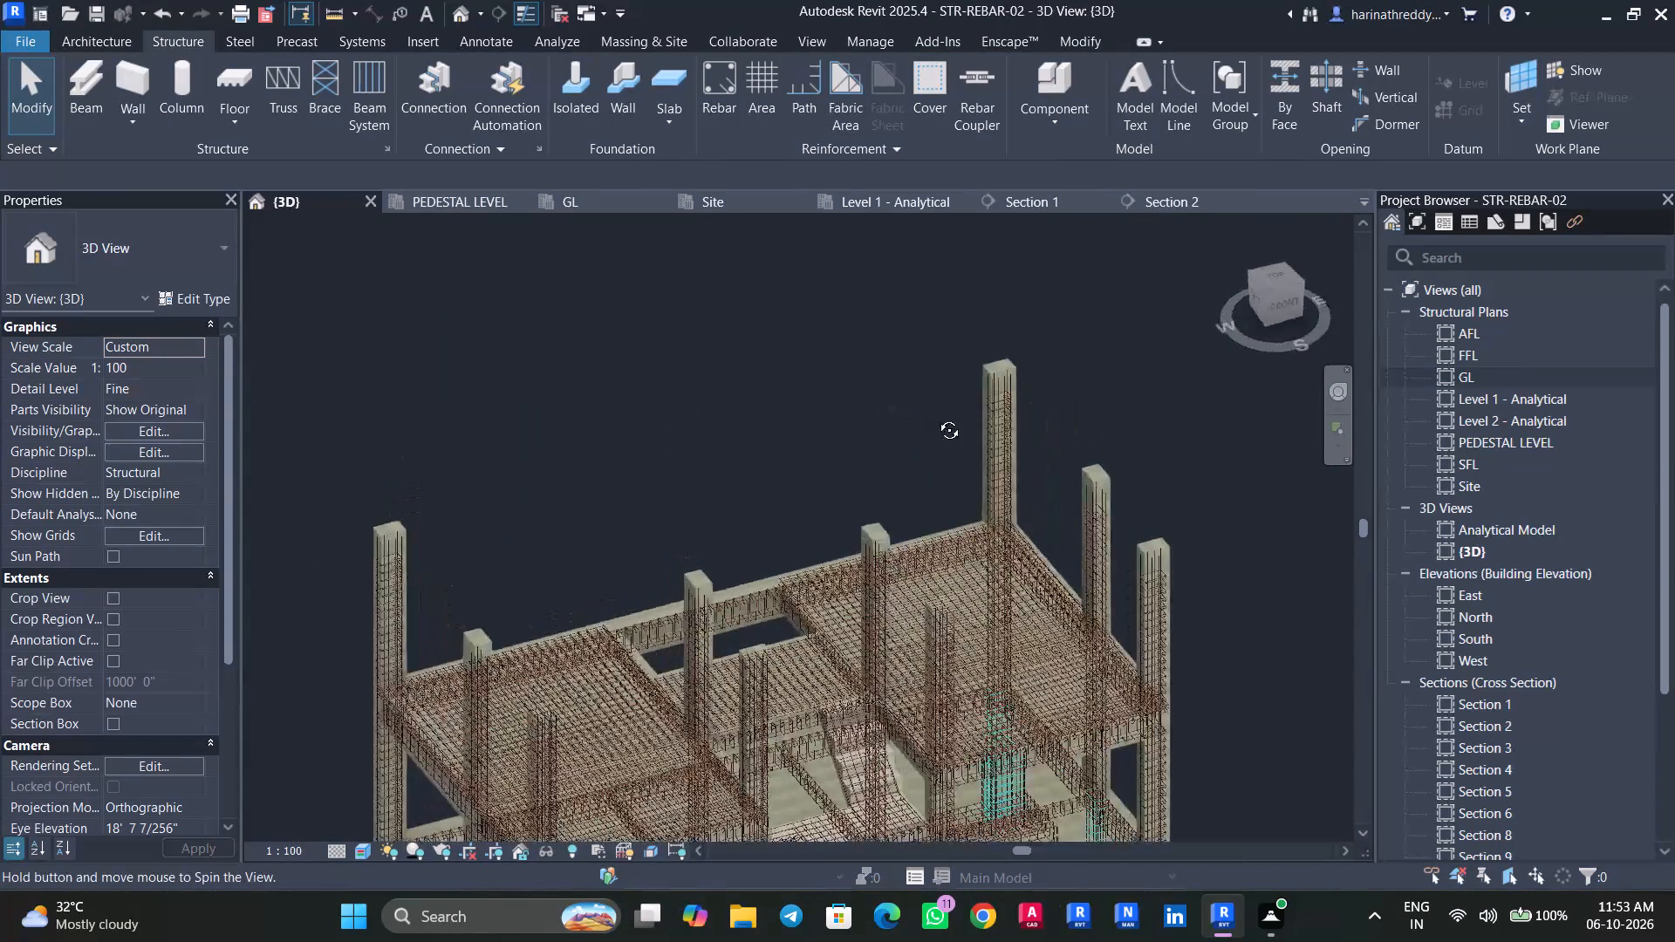
pyautogui.keyDown('shift'); pyautogui.moveTo(936, 417); pyautogui.dragTo(1120, 556, button='middle'); pyautogui.keyUp('shift')
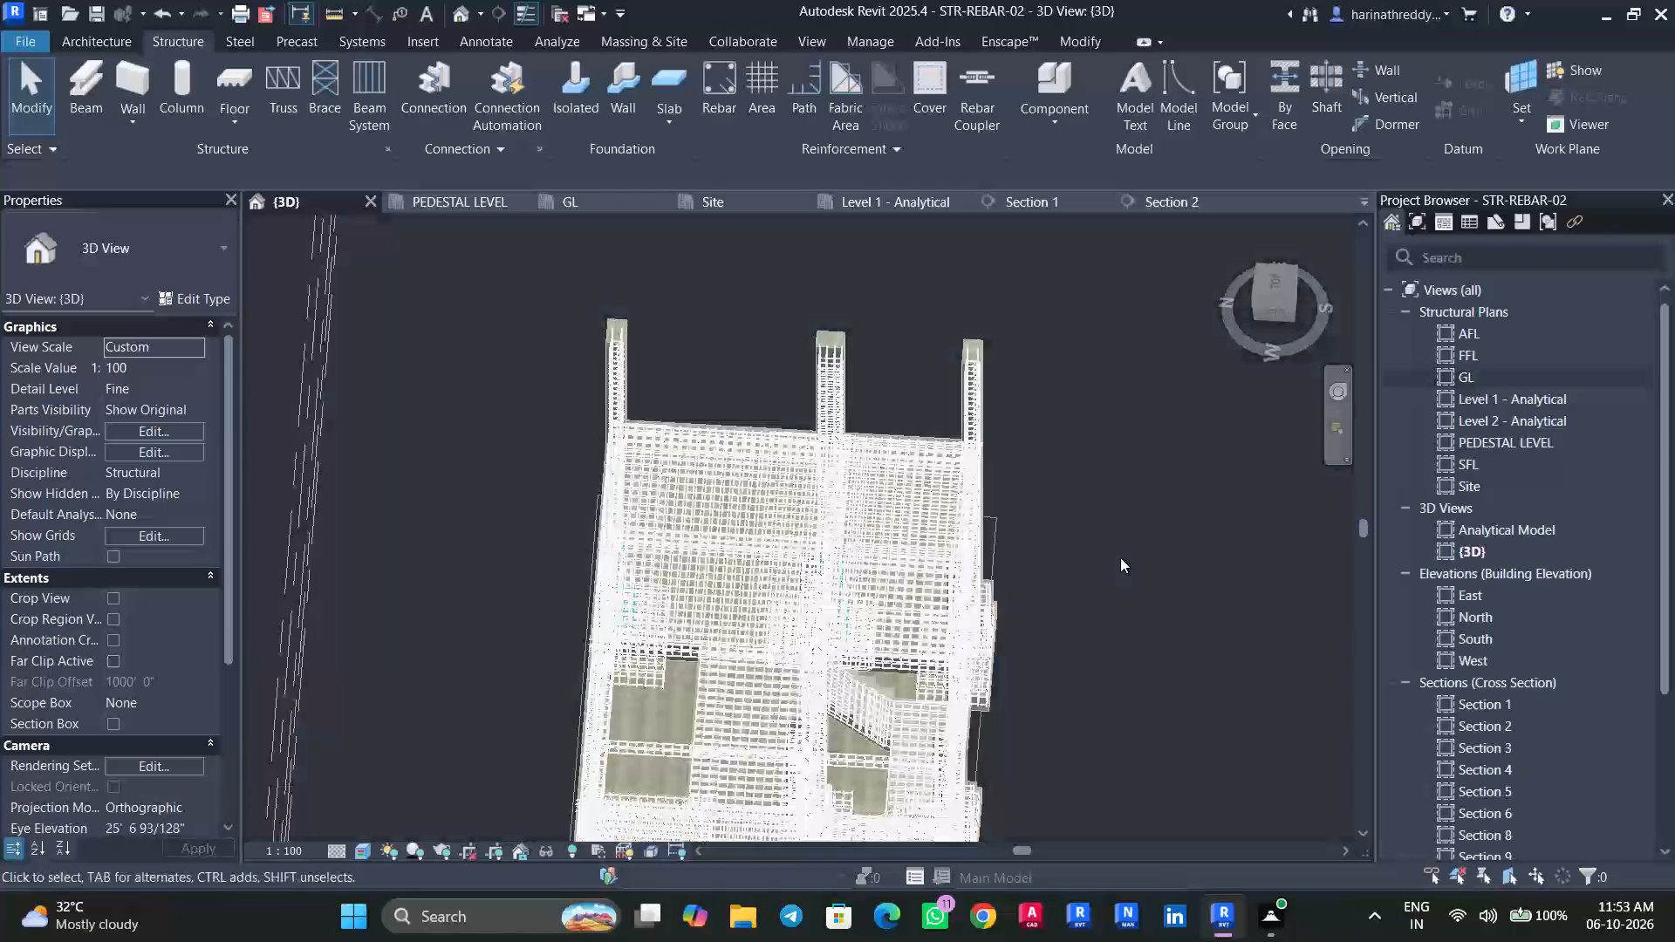
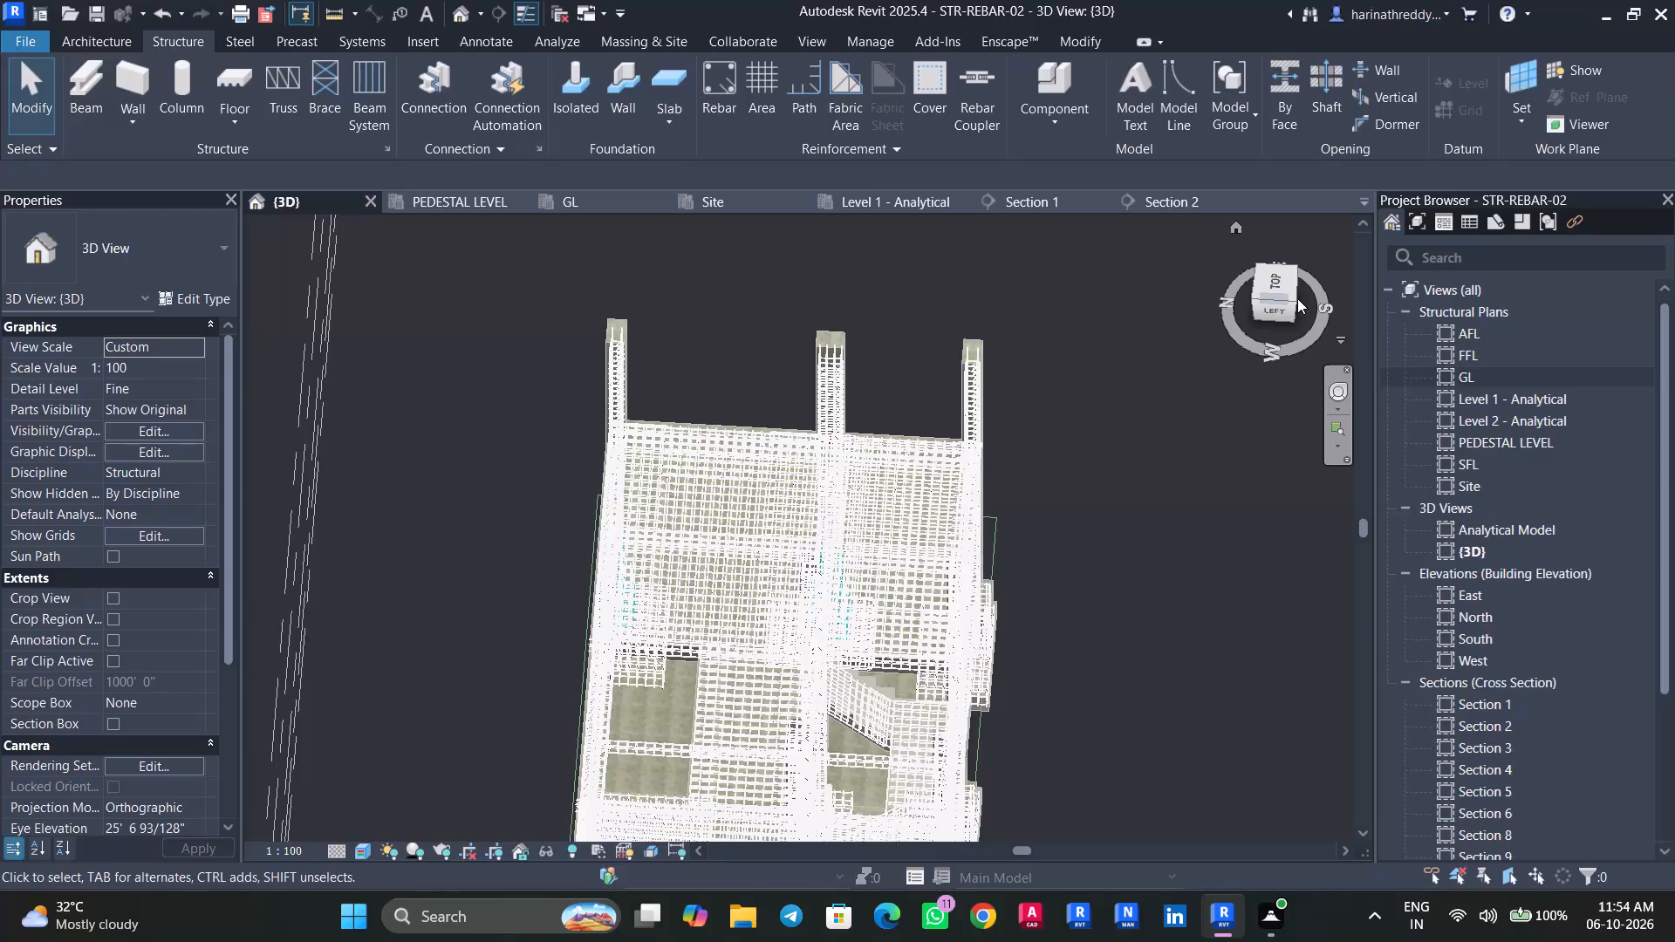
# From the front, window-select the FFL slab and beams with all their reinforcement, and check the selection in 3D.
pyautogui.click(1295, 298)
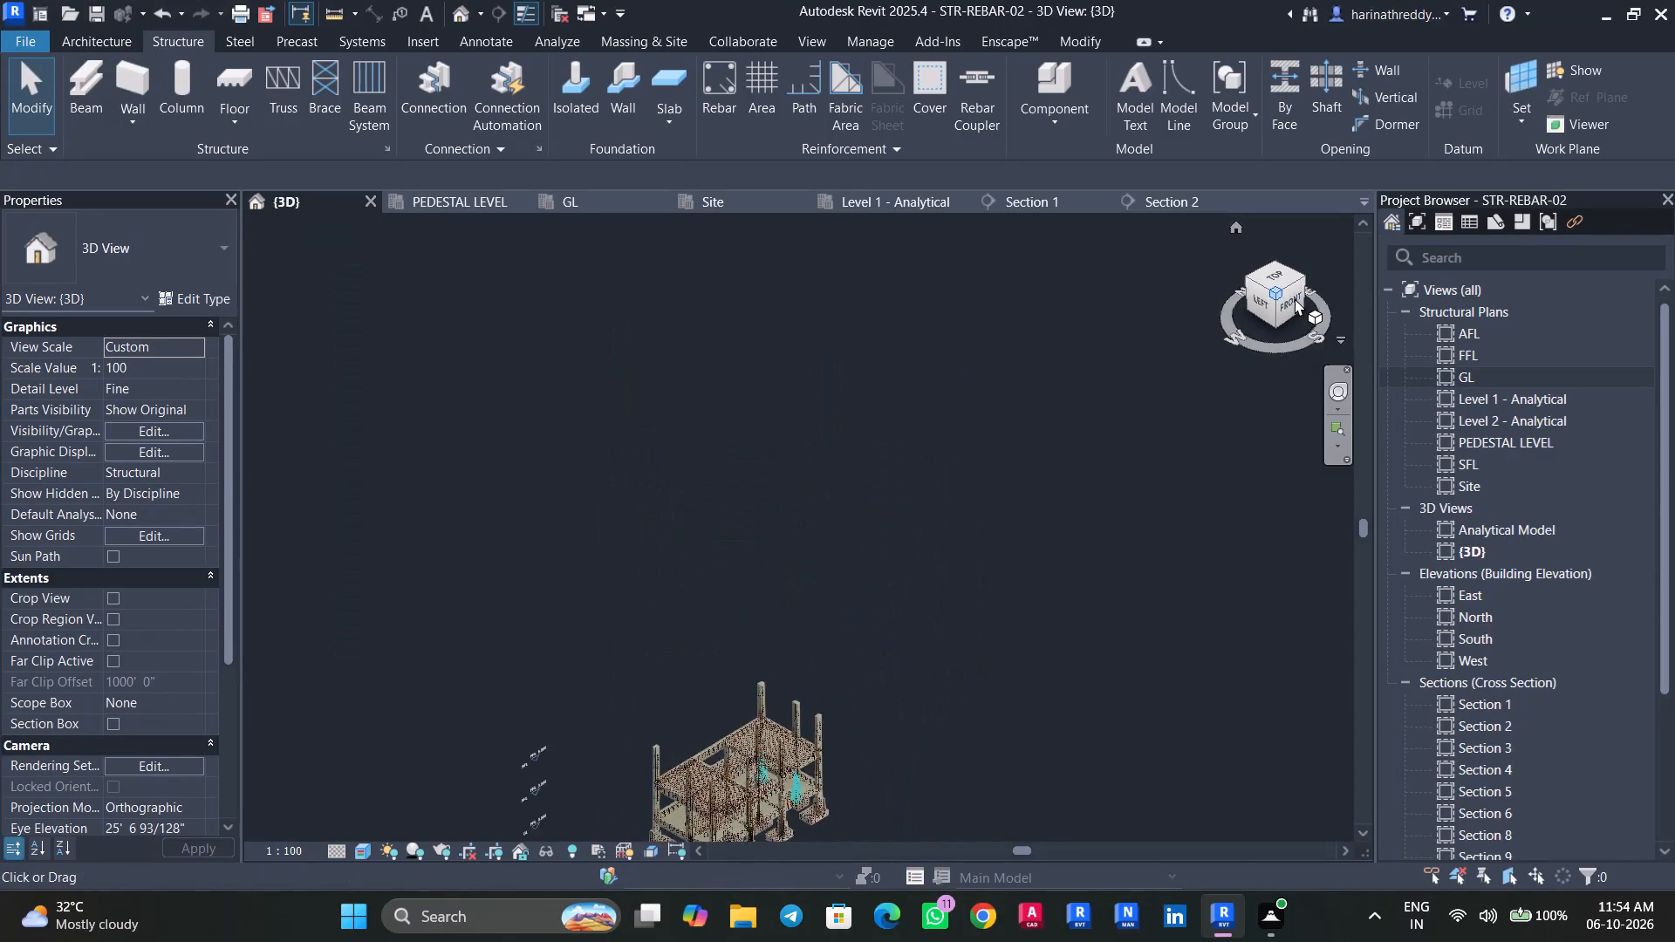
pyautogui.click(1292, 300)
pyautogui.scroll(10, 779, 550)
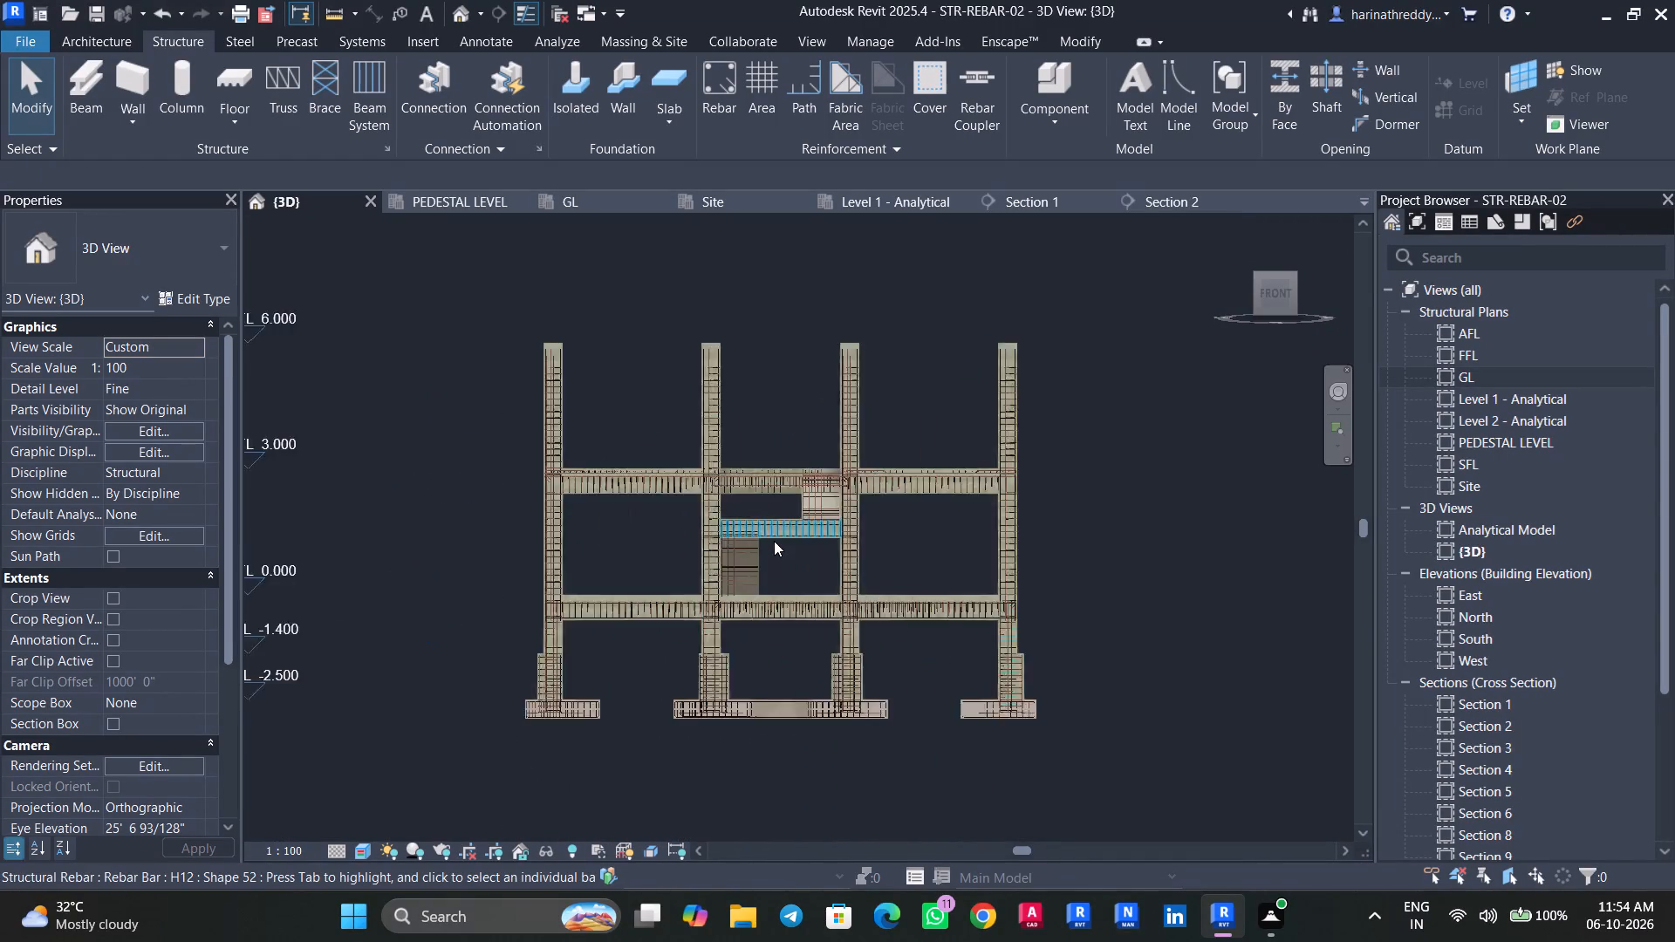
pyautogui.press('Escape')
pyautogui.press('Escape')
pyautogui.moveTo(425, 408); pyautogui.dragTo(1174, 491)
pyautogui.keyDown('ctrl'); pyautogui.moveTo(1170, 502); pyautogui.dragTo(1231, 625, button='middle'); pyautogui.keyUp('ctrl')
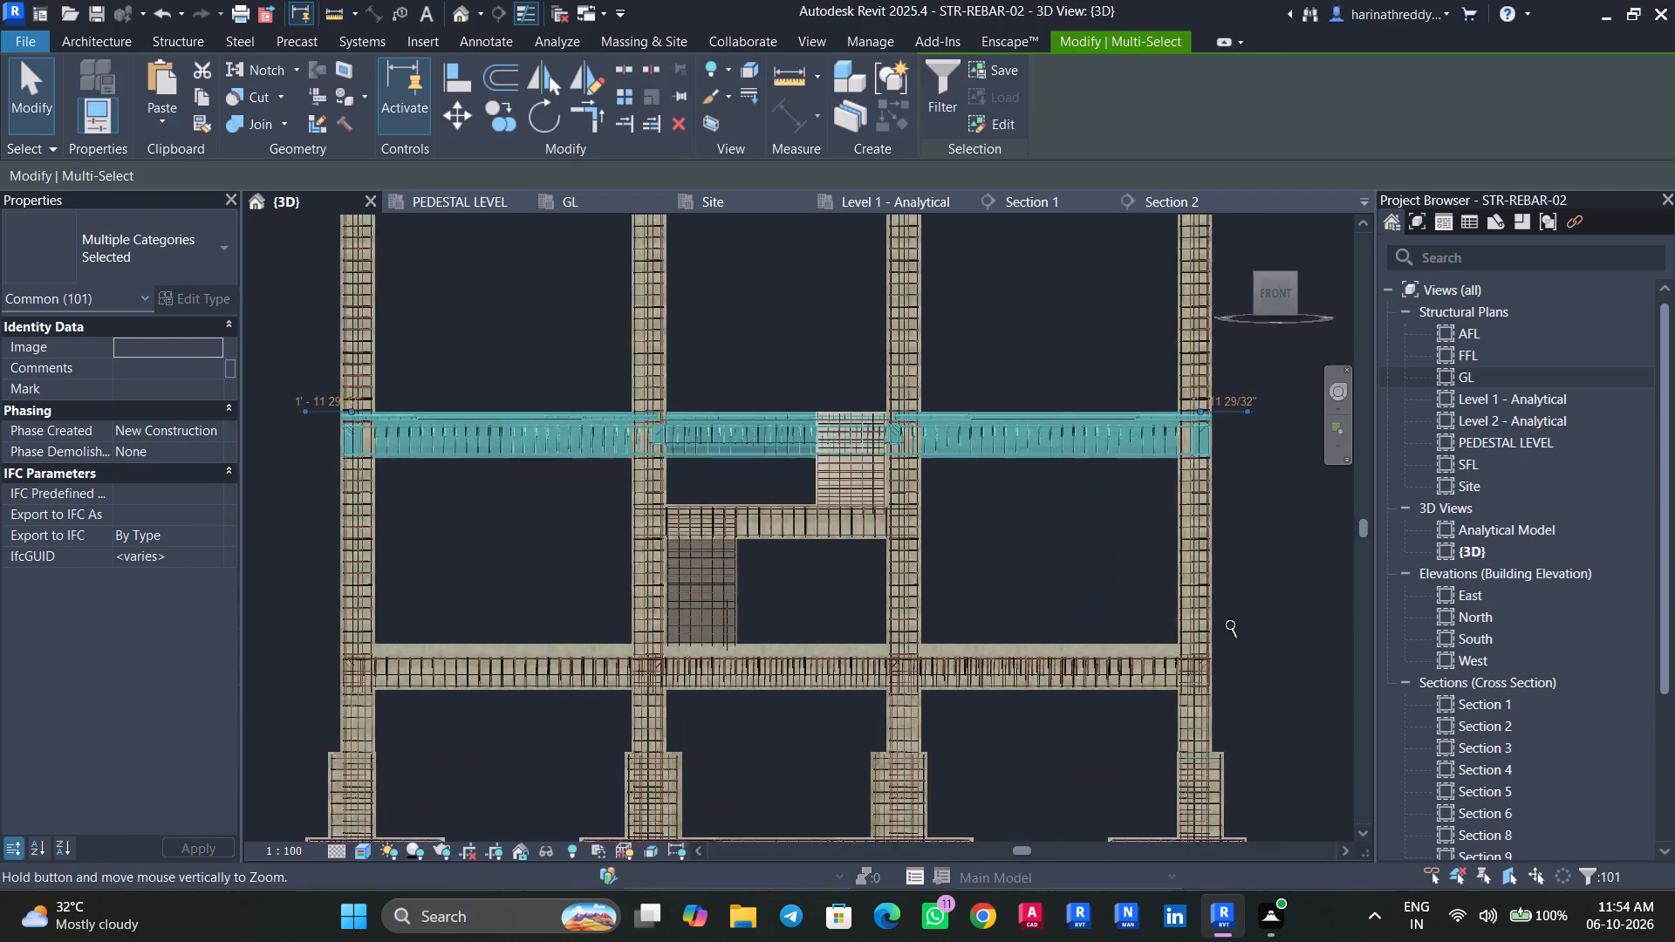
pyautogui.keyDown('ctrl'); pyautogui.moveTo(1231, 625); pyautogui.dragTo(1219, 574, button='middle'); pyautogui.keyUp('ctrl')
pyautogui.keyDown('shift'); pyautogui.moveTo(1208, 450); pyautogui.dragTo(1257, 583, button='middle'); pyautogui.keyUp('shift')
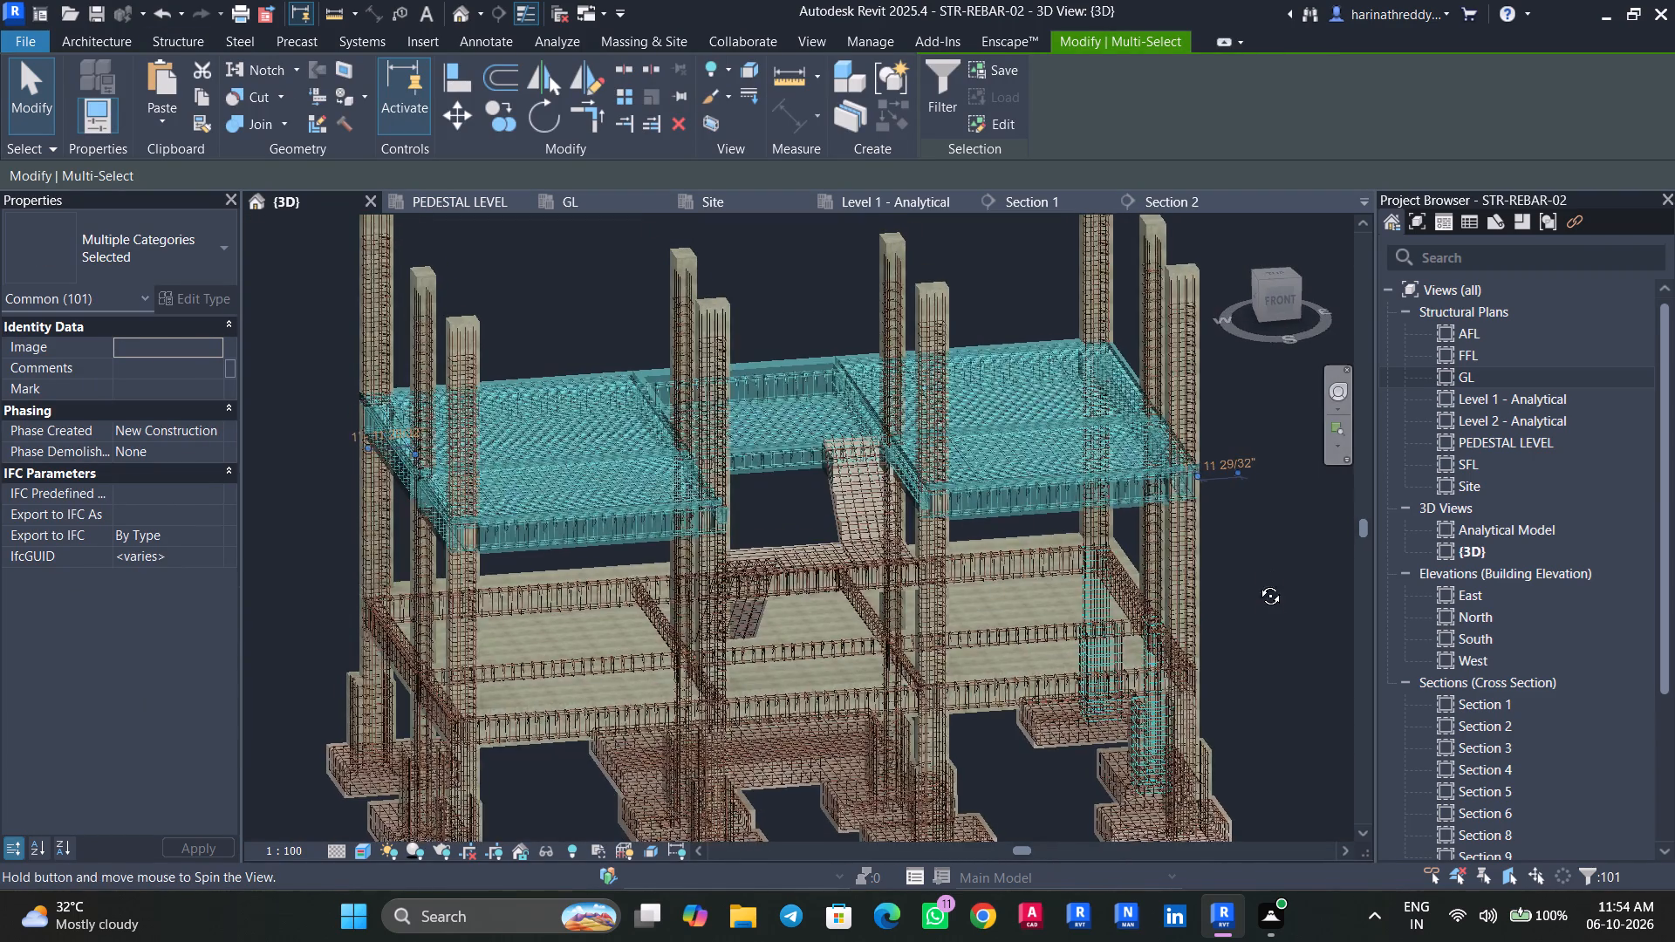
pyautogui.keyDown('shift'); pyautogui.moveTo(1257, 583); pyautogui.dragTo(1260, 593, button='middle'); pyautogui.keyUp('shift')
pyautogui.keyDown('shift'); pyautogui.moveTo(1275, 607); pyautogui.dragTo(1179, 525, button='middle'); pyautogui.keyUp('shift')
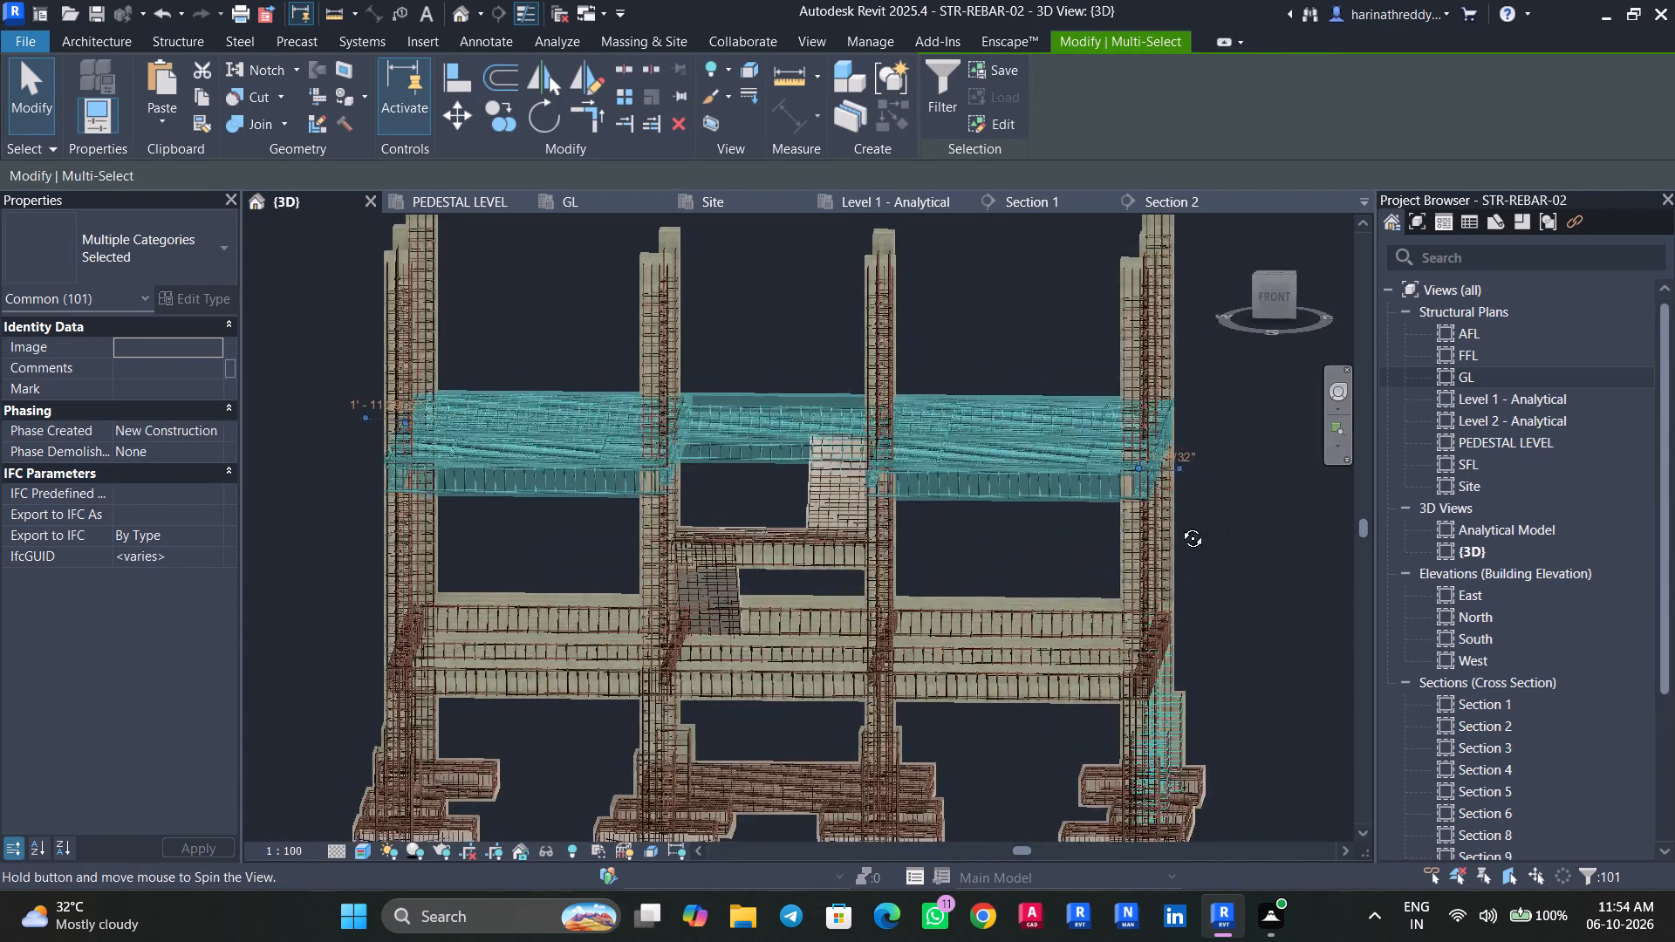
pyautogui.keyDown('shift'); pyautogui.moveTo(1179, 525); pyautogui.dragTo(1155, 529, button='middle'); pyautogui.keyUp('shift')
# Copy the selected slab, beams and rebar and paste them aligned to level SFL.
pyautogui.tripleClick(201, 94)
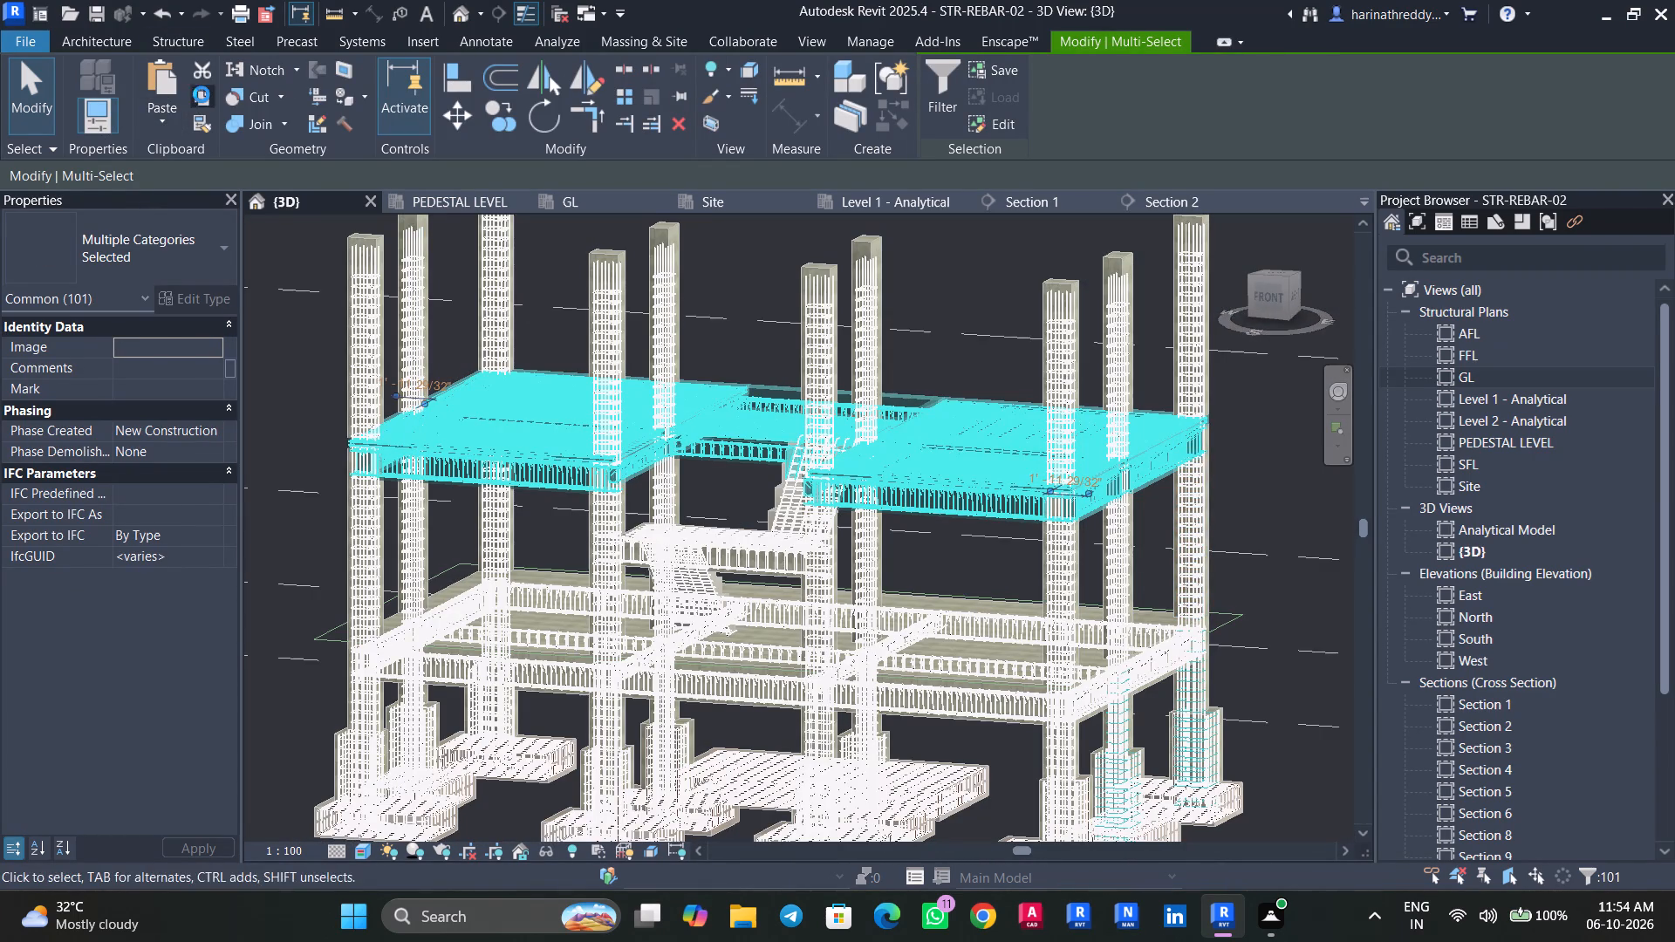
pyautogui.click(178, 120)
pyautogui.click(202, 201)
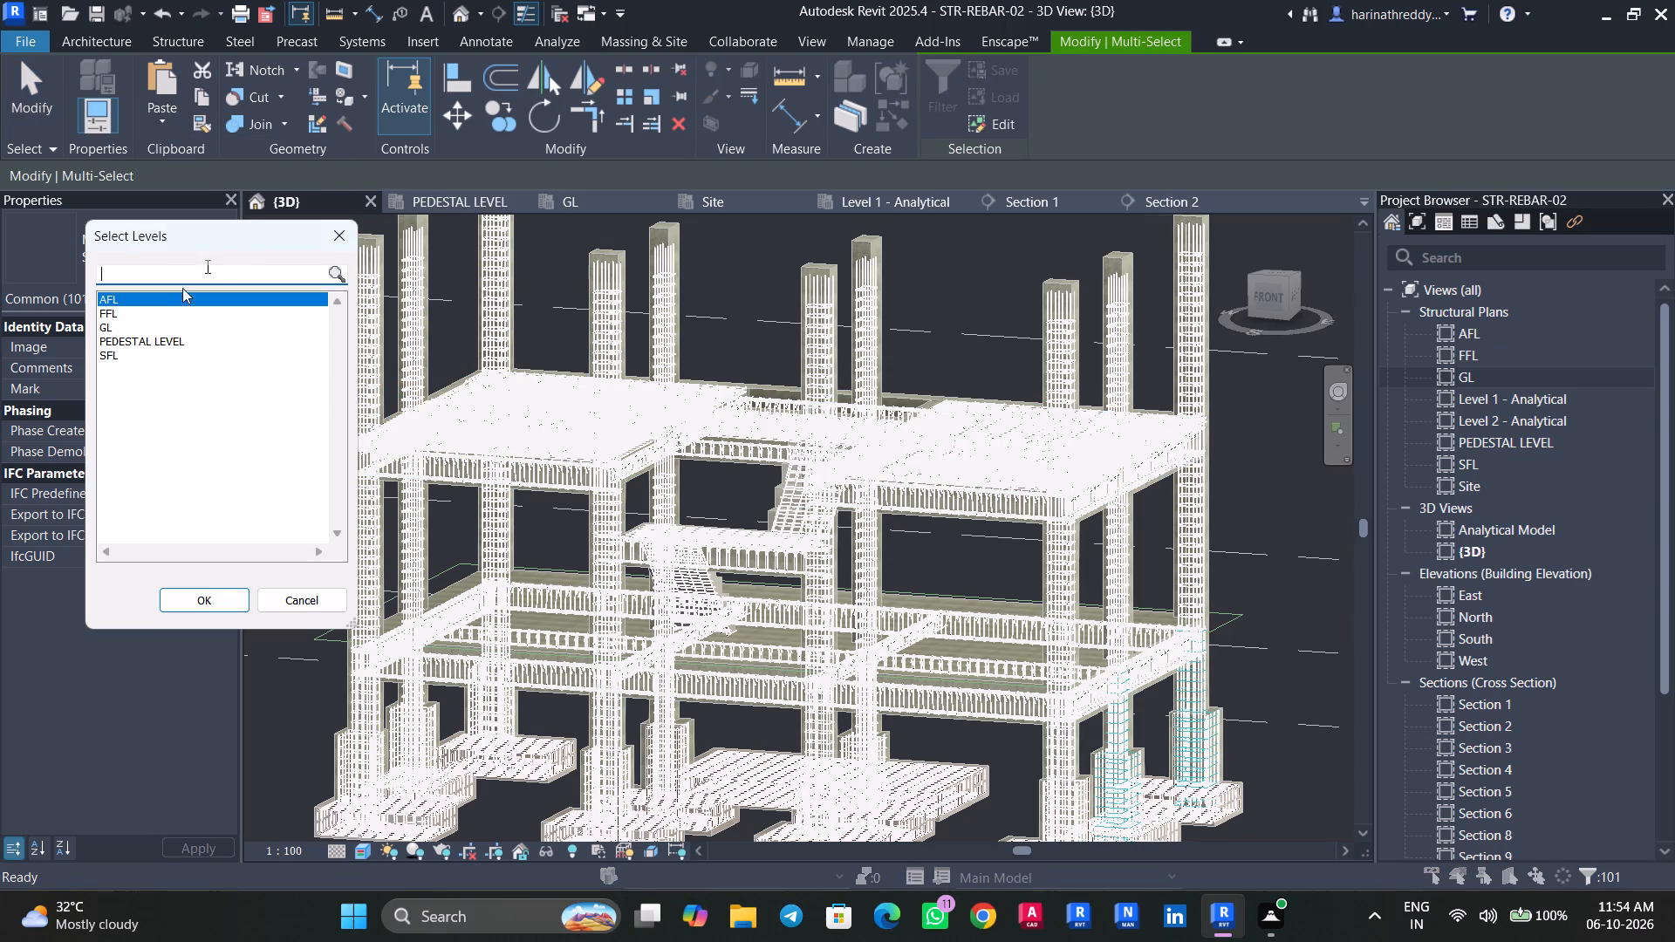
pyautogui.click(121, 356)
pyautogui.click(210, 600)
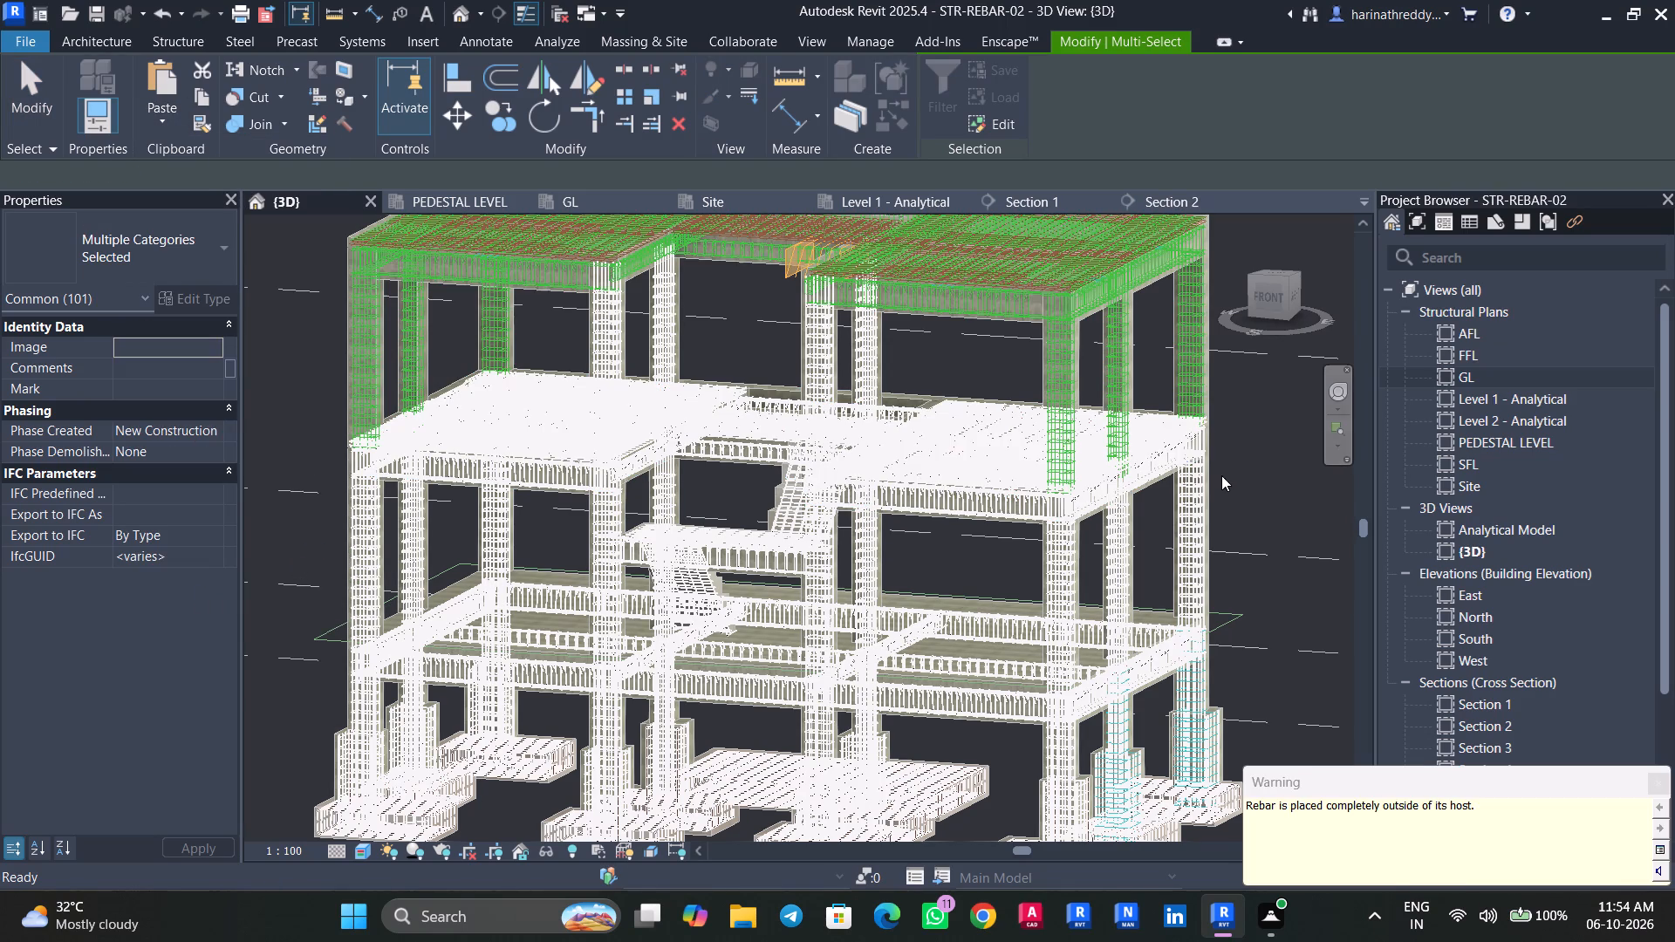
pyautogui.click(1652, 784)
# Examine the pasted SFL slab and beam reinforcement panel by panel, including around the stair opening, from several 3D angles.
pyautogui.keyDown('shift'); pyautogui.moveTo(1330, 648); pyautogui.dragTo(1069, 762, button='middle'); pyautogui.keyUp('shift')
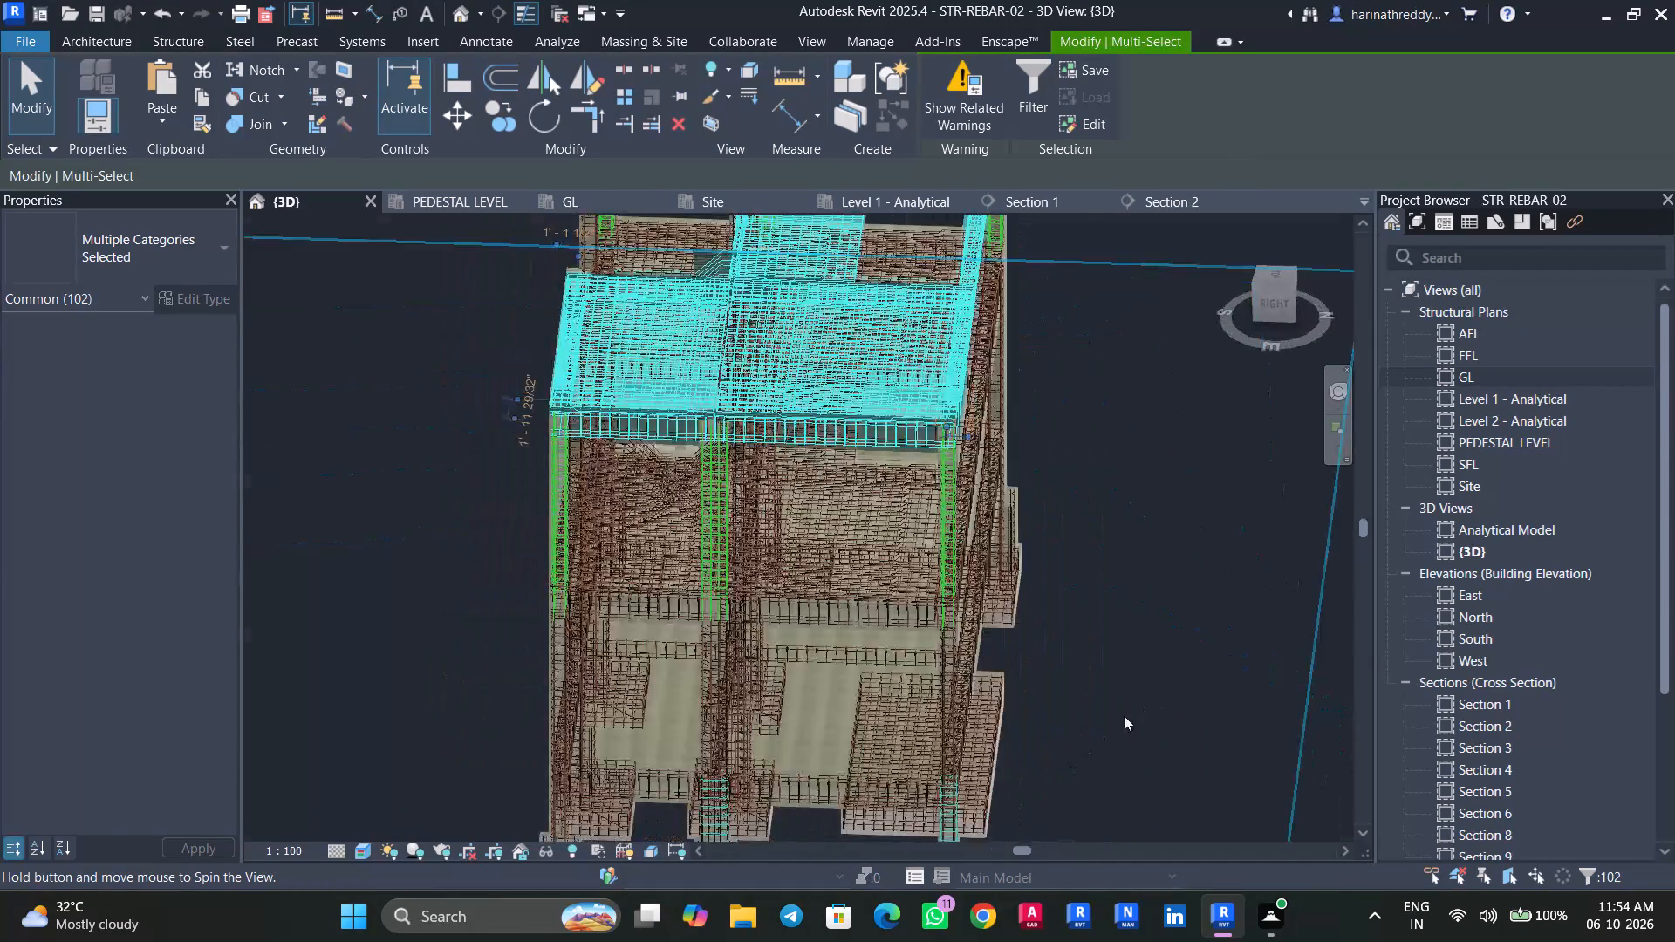
pyautogui.press('Escape')
pyautogui.press('Escape')
pyautogui.keyDown('shift'); pyautogui.moveTo(1219, 663); pyautogui.dragTo(1132, 767, button='middle'); pyautogui.keyUp('shift')
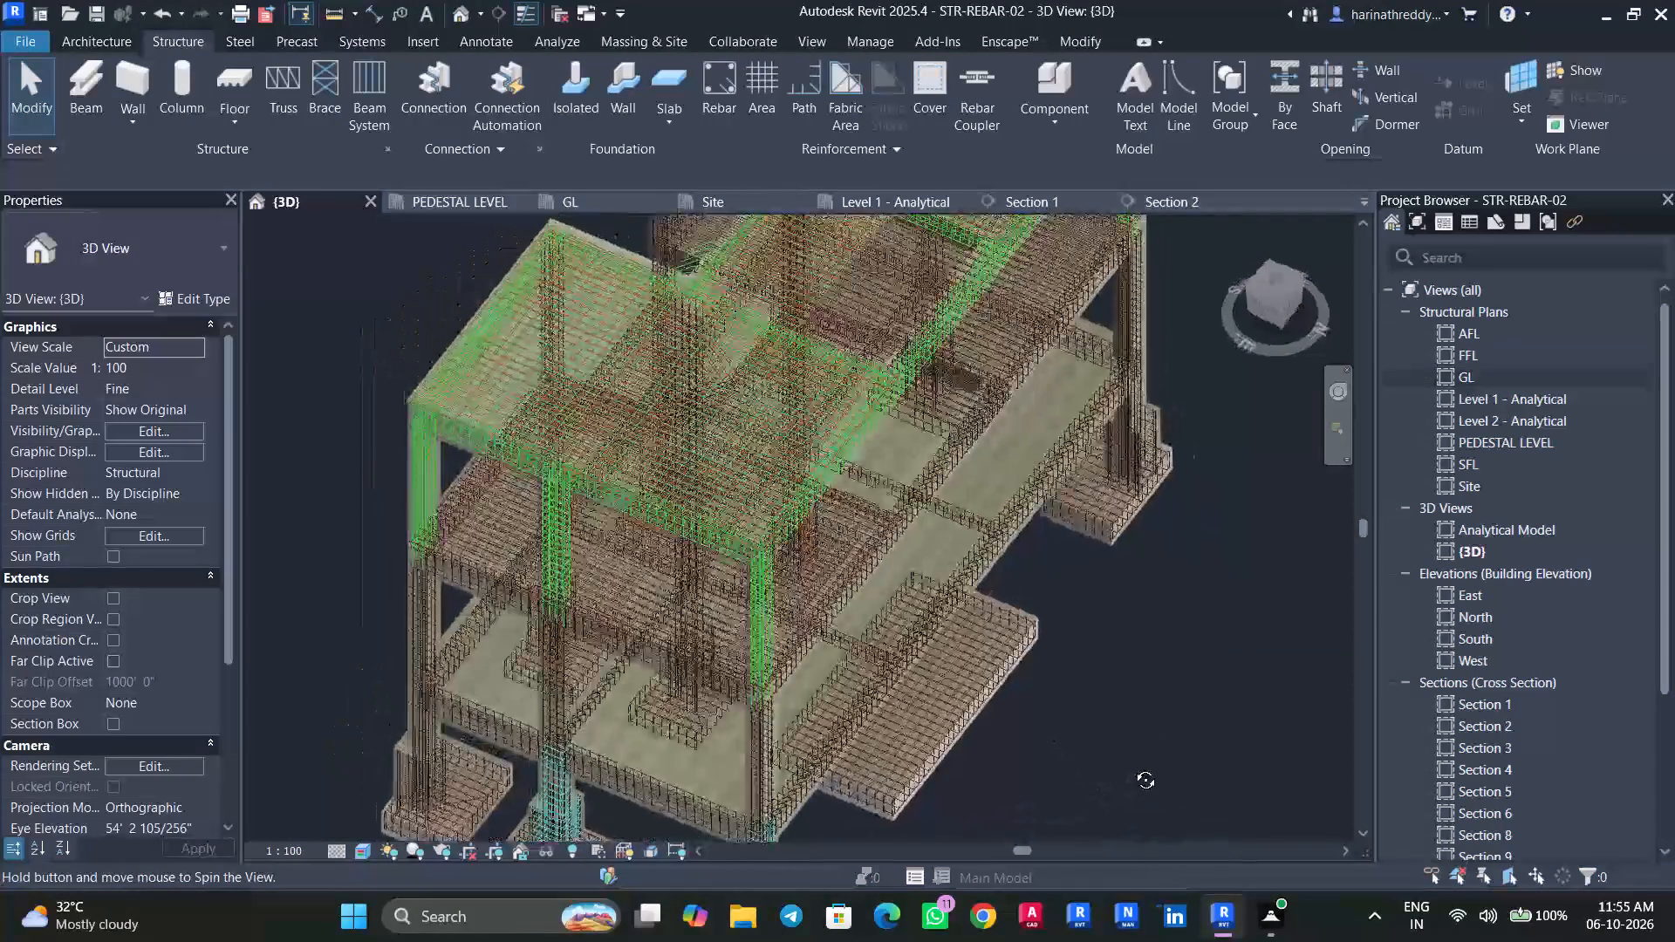
pyautogui.keyDown('shift'); pyautogui.moveTo(1132, 767); pyautogui.dragTo(1476, 687, button='middle'); pyautogui.keyUp('shift')
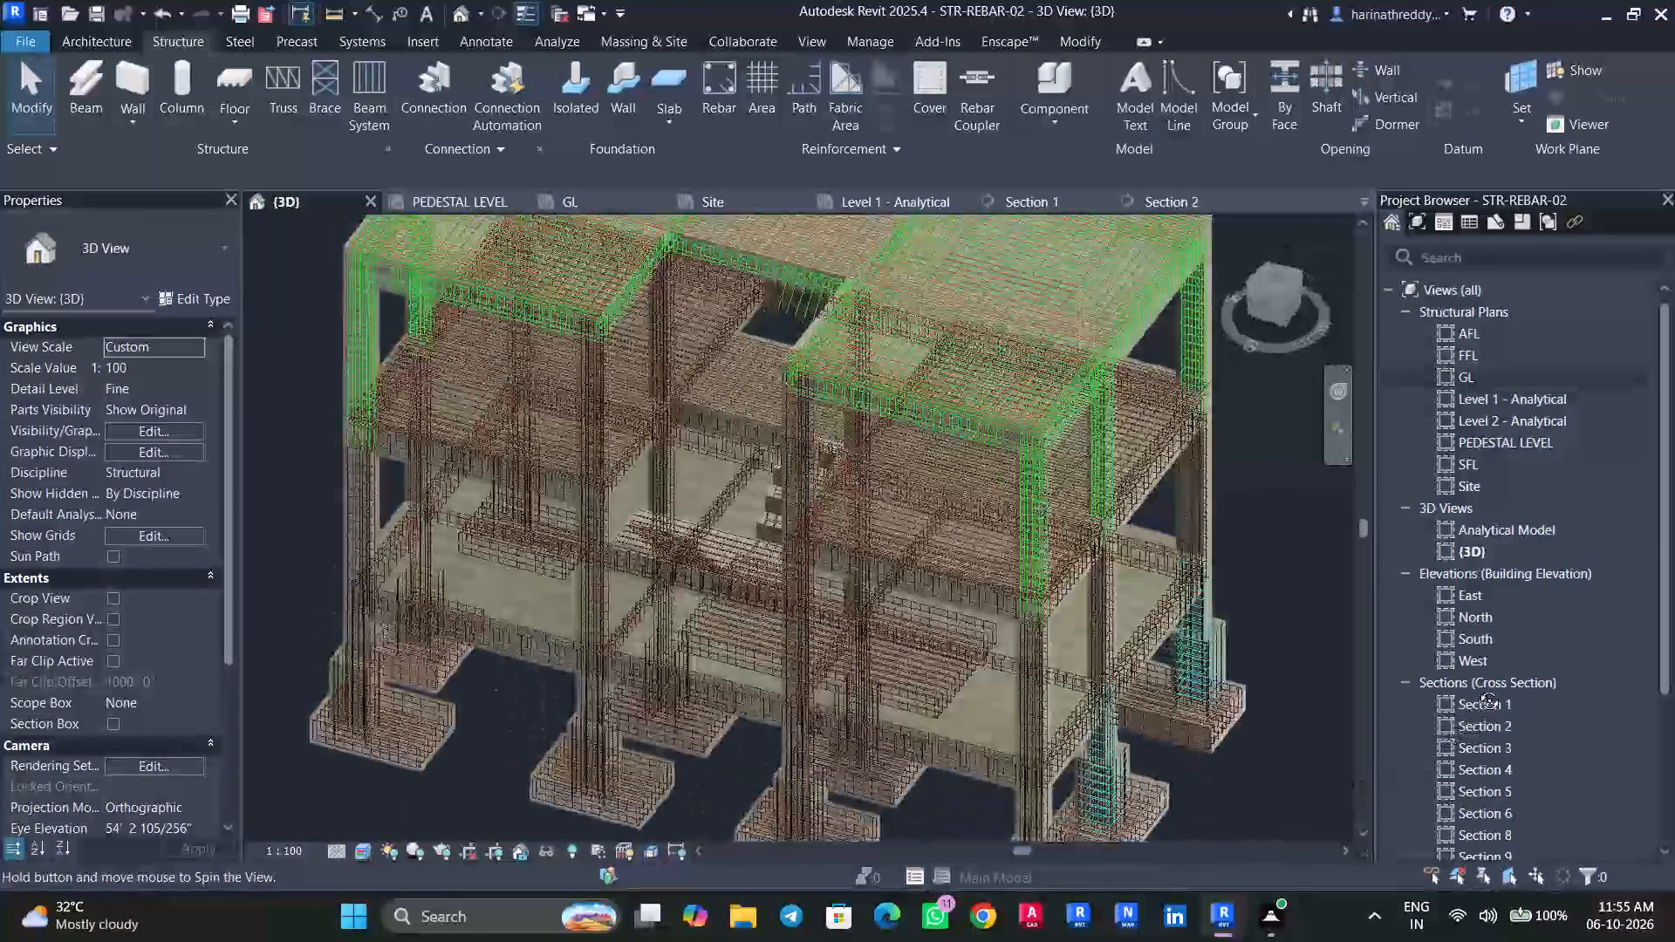
pyautogui.keyDown('shift'); pyautogui.moveTo(1476, 687); pyautogui.dragTo(1488, 672, button='middle'); pyautogui.keyUp('shift')
pyautogui.scroll(9, 693, 295)
pyautogui.moveTo(769, 275); pyautogui.dragTo(521, 766, button='middle')
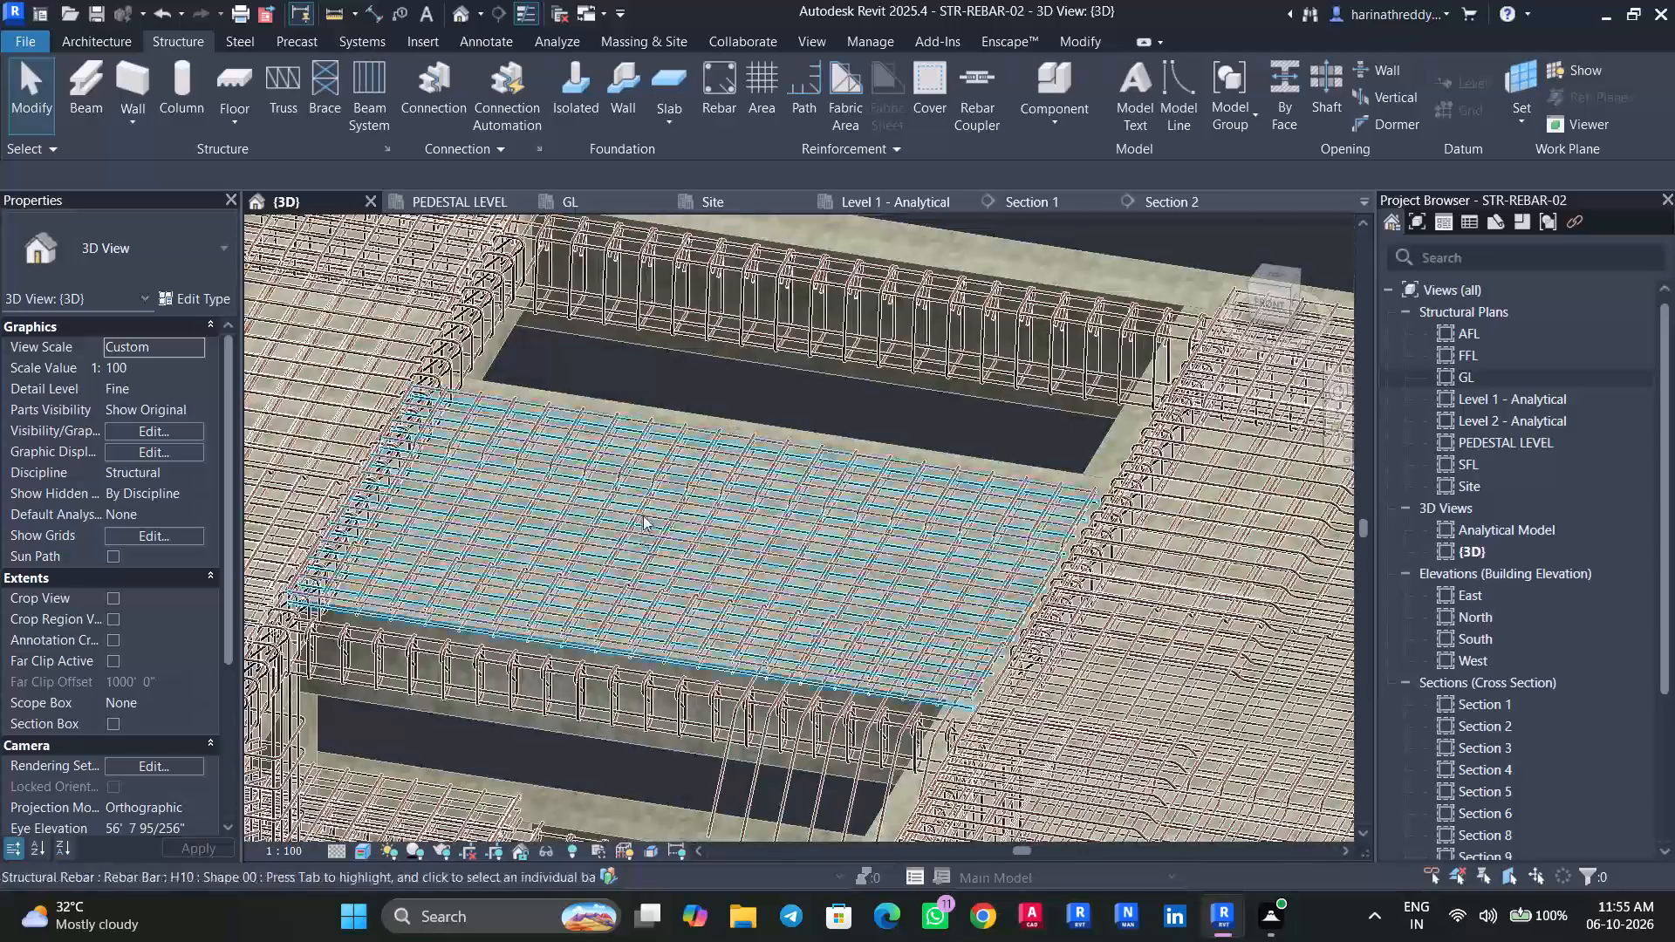
pyautogui.scroll(3, 644, 515)
pyautogui.scroll(-4, 636, 546)
pyautogui.moveTo(1151, 584); pyautogui.dragTo(616, 584, button='middle')
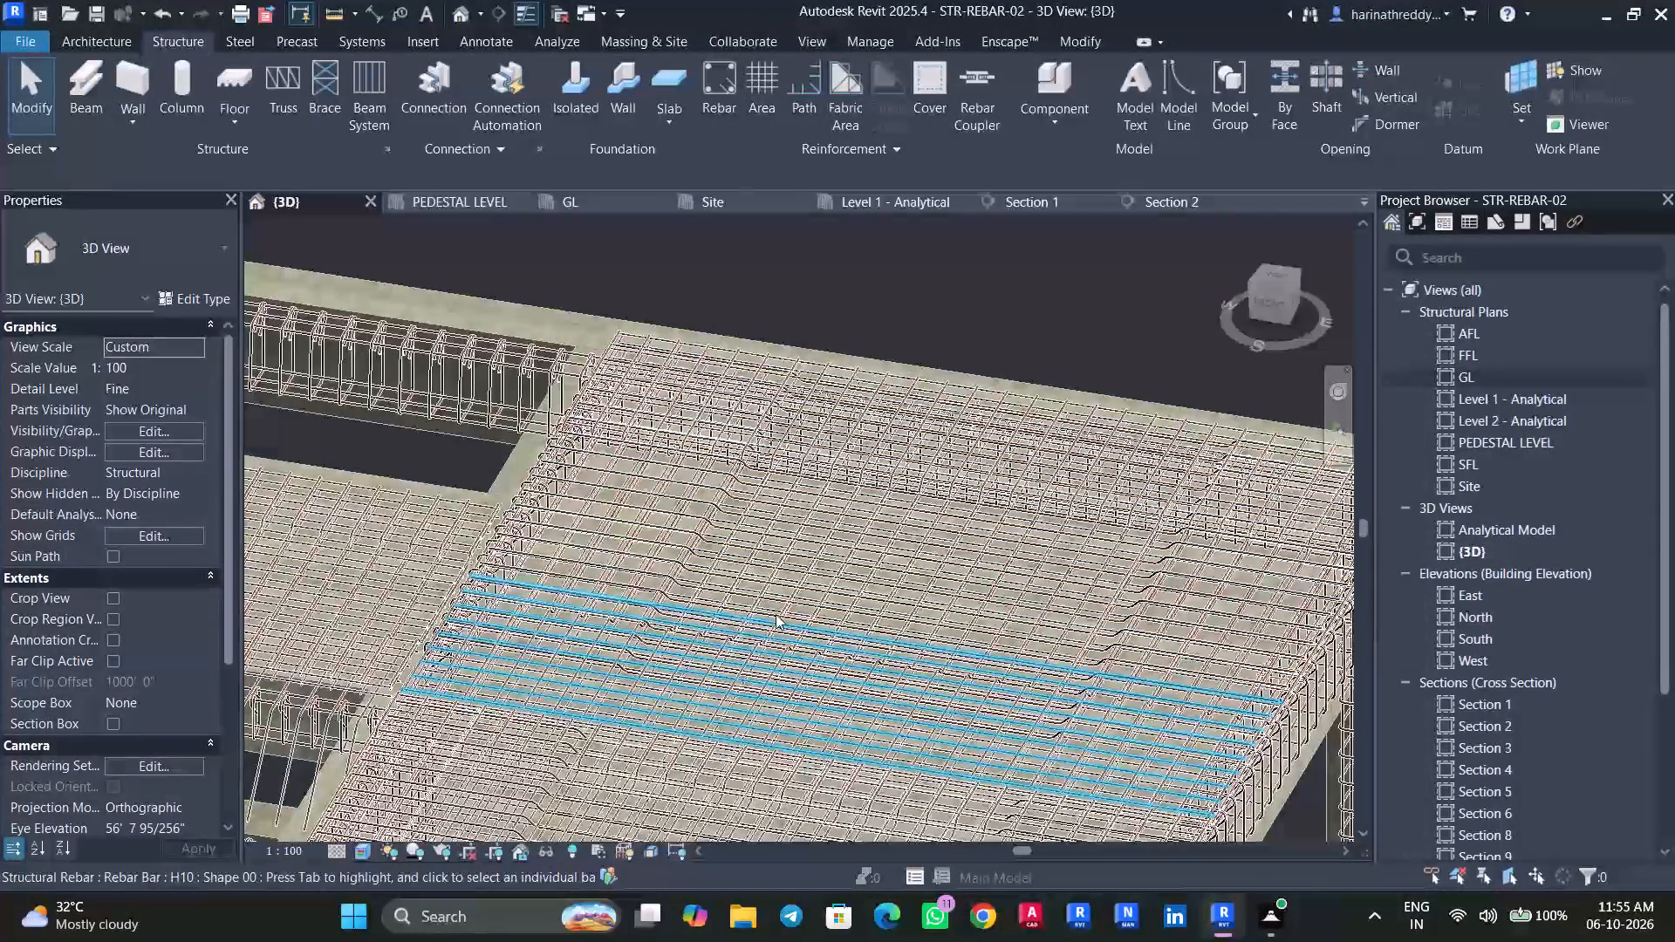
pyautogui.moveTo(860, 618); pyautogui.dragTo(839, 370, button='middle')
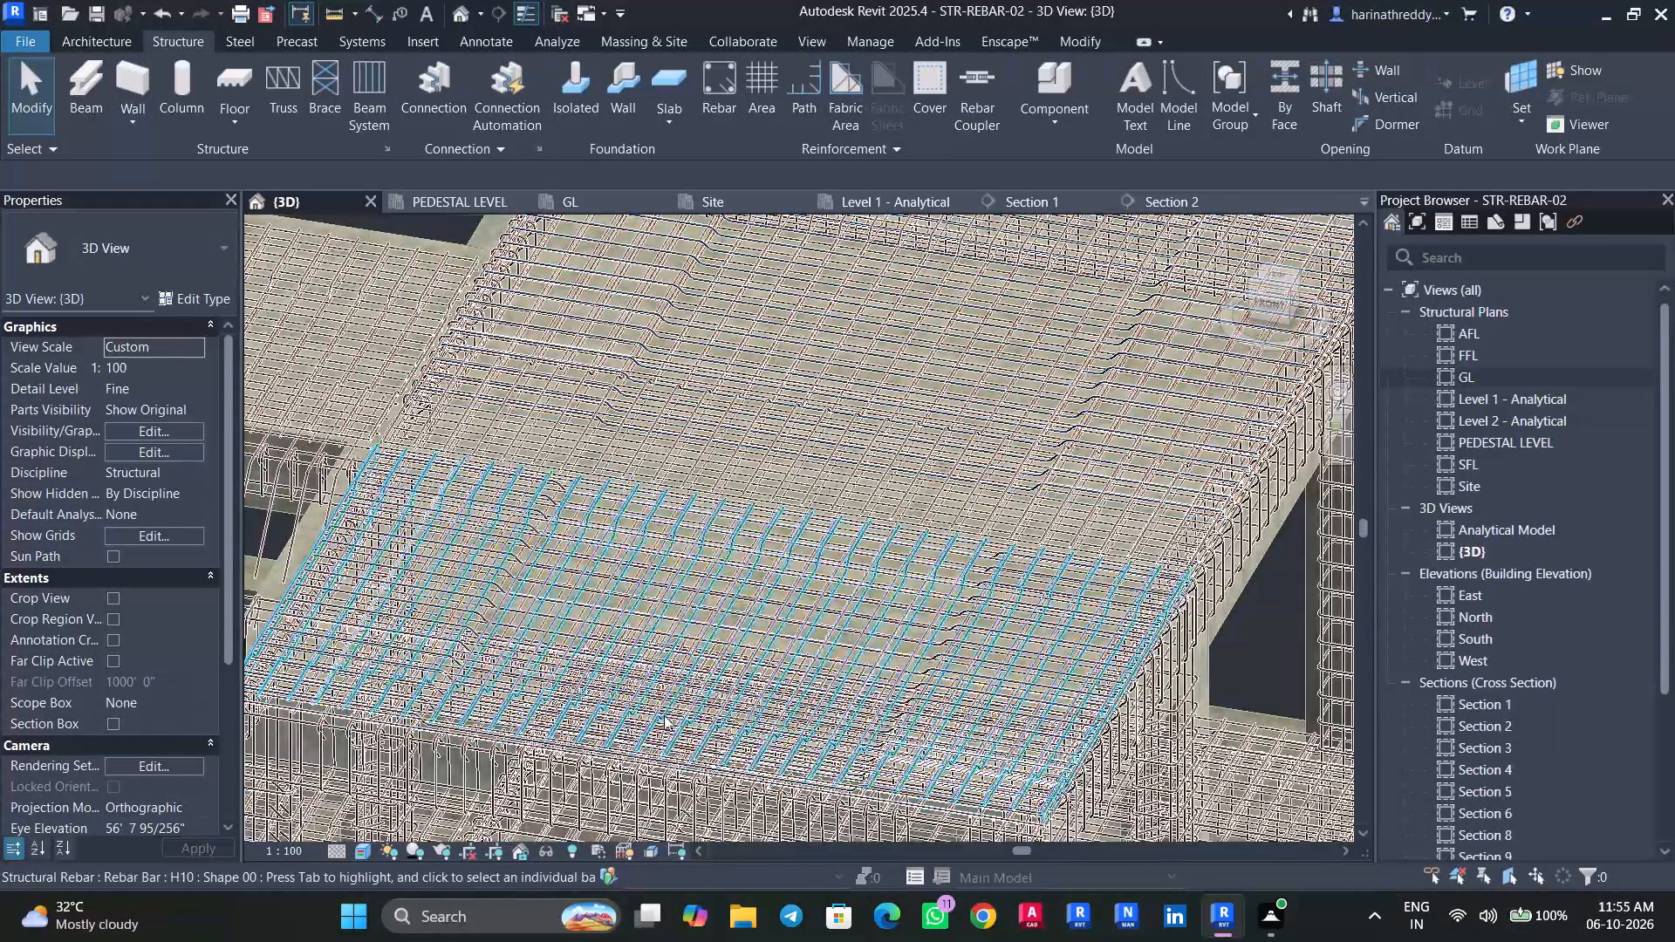
pyautogui.keyDown('shift'); pyautogui.moveTo(672, 617); pyautogui.dragTo(550, 587, button='middle'); pyautogui.keyUp('shift')
pyautogui.scroll(1, 550, 587)
pyautogui.moveTo(550, 587); pyautogui.dragTo(623, 543, button='middle')
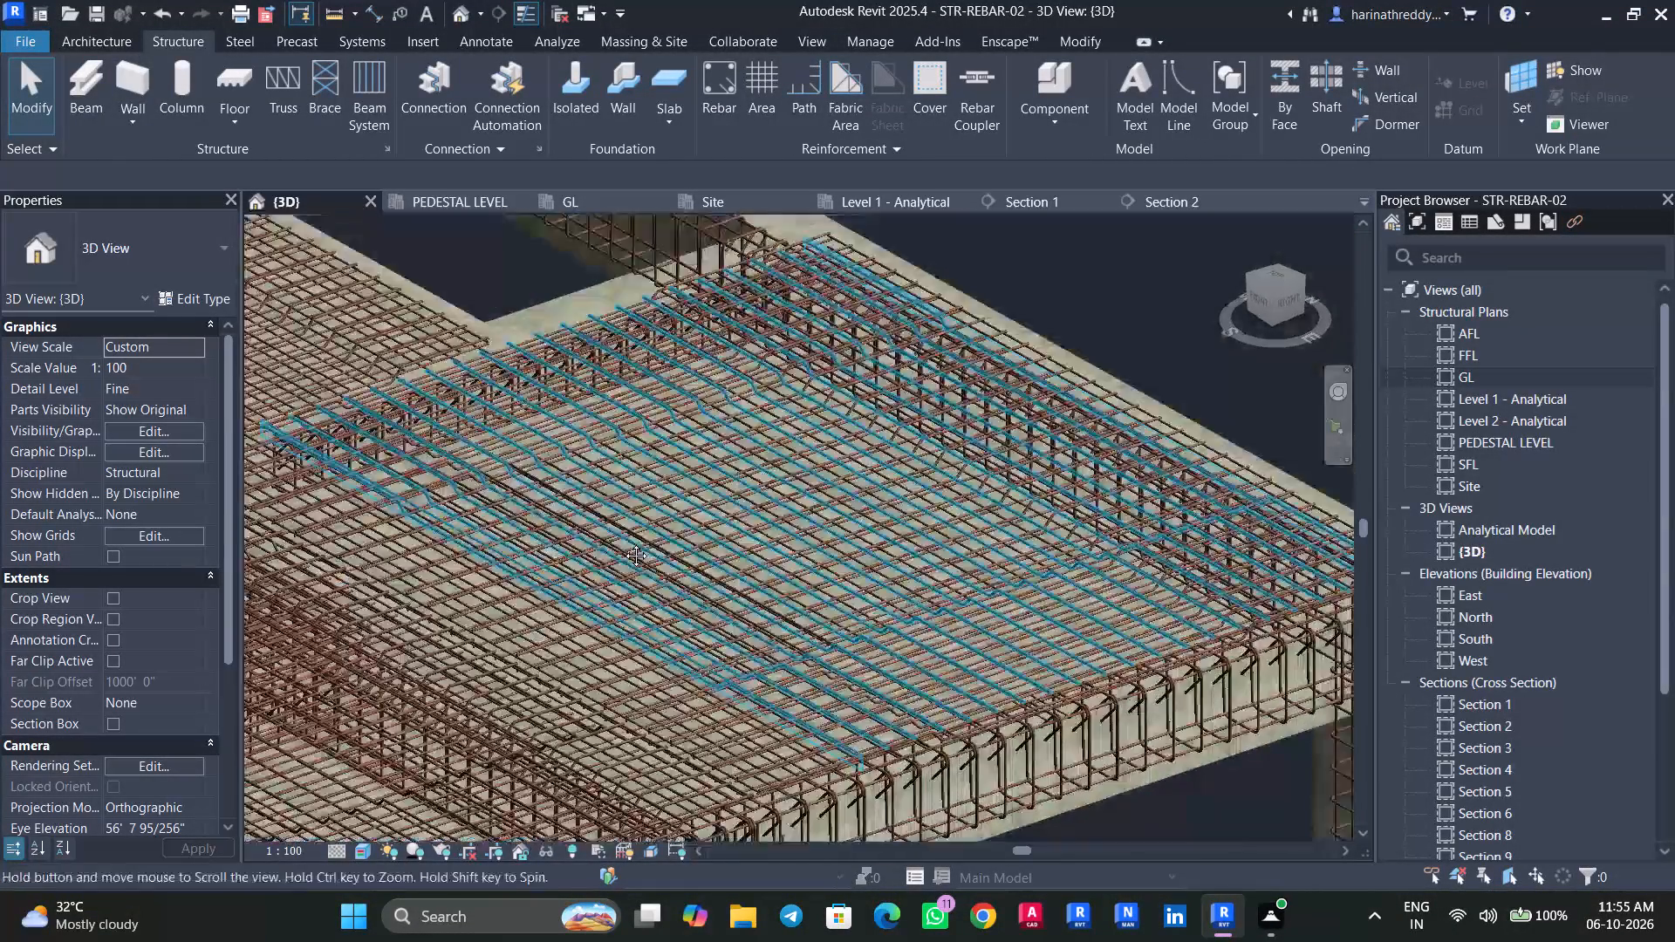
pyautogui.moveTo(623, 543); pyautogui.dragTo(893, 429, button='middle')
pyautogui.scroll(-8, 421, 431)
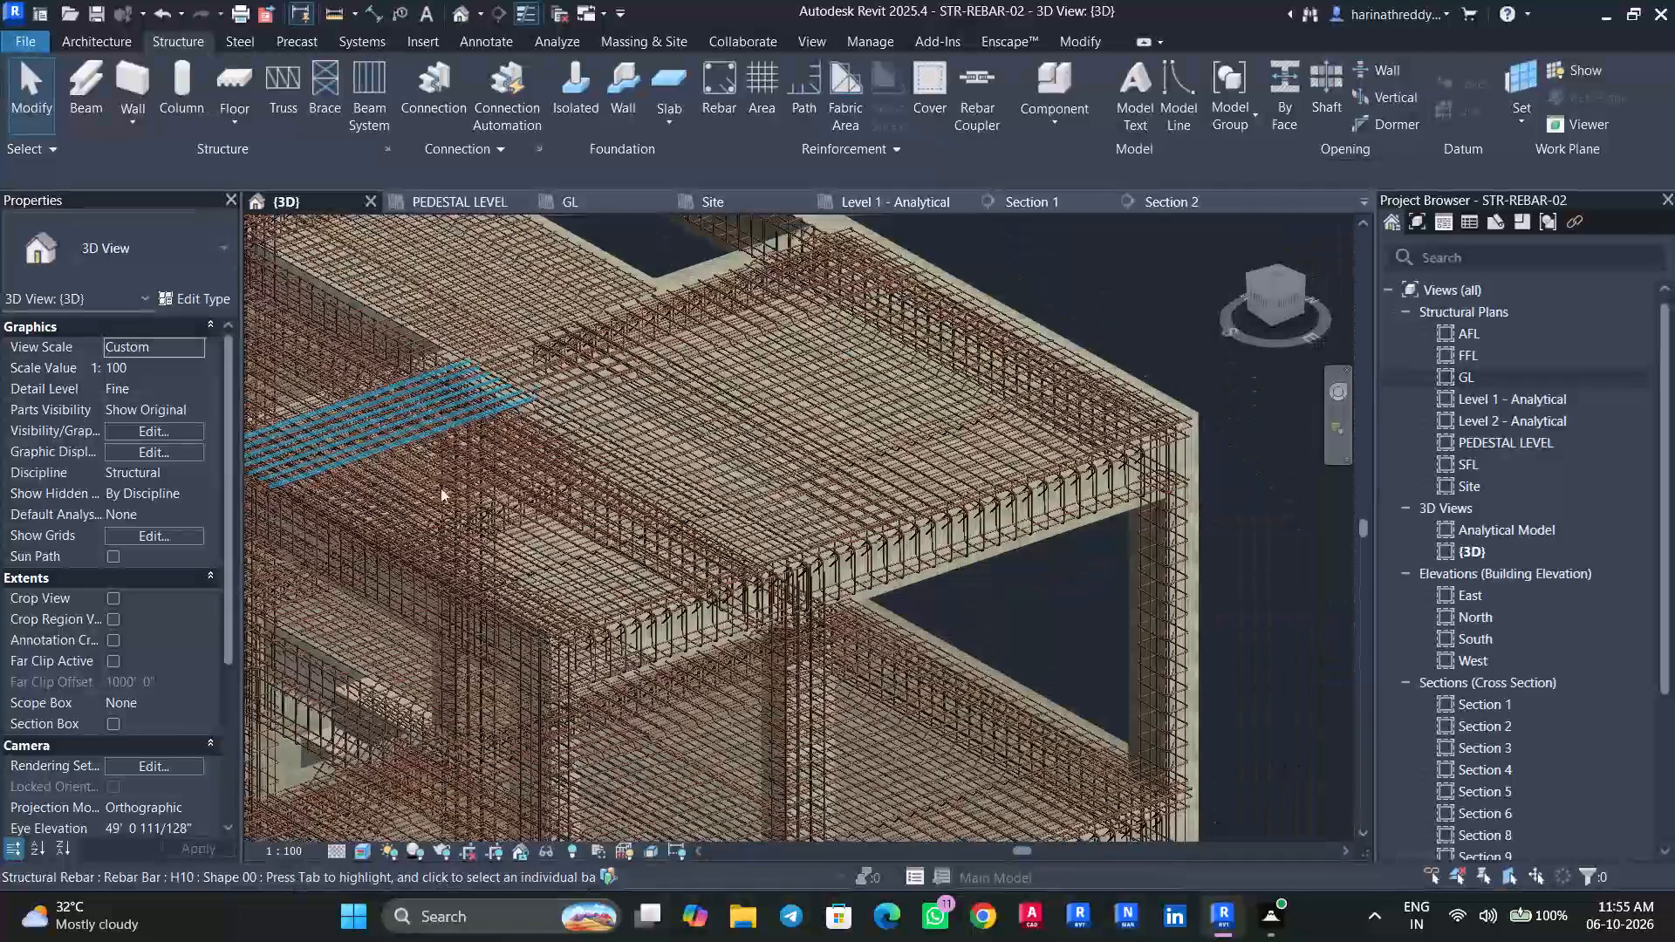
pyautogui.keyDown('shift'); pyautogui.moveTo(460, 494); pyautogui.dragTo(665, 511, button='middle'); pyautogui.keyUp('shift')
pyautogui.moveTo(500, 504); pyautogui.dragTo(899, 606, button='middle')
pyautogui.scroll(4, 507, 456)
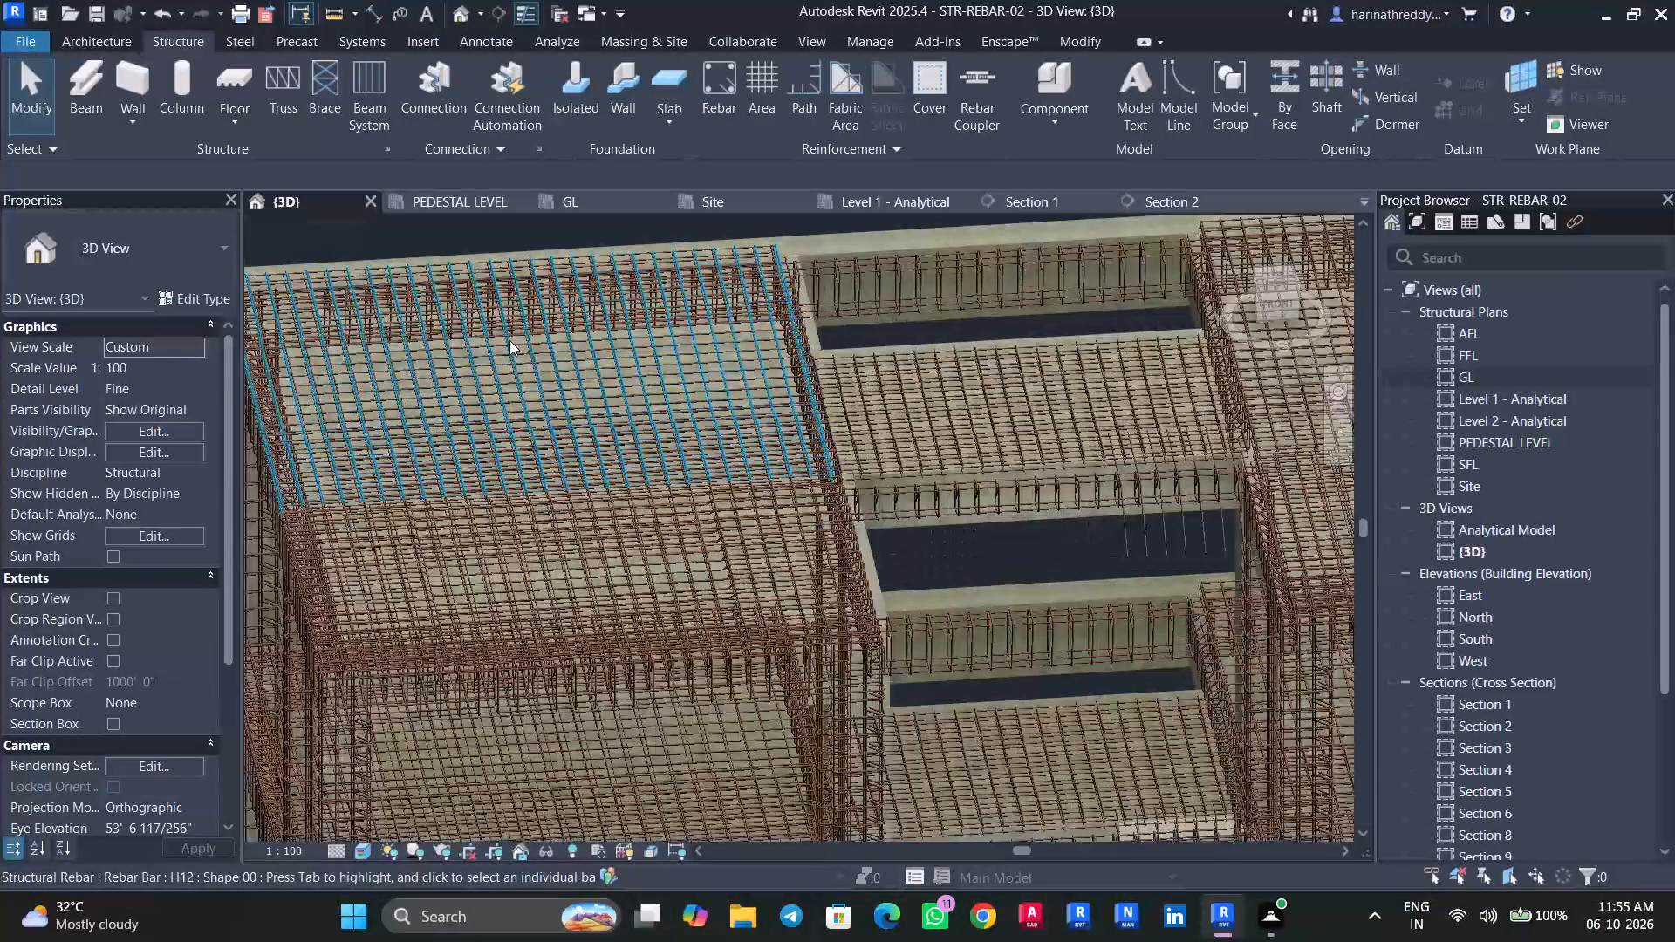
pyautogui.keyDown('shift'); pyautogui.moveTo(407, 368); pyautogui.dragTo(706, 436, button='middle'); pyautogui.keyUp('shift')
pyautogui.moveTo(728, 615); pyautogui.dragTo(605, 288, button='middle')
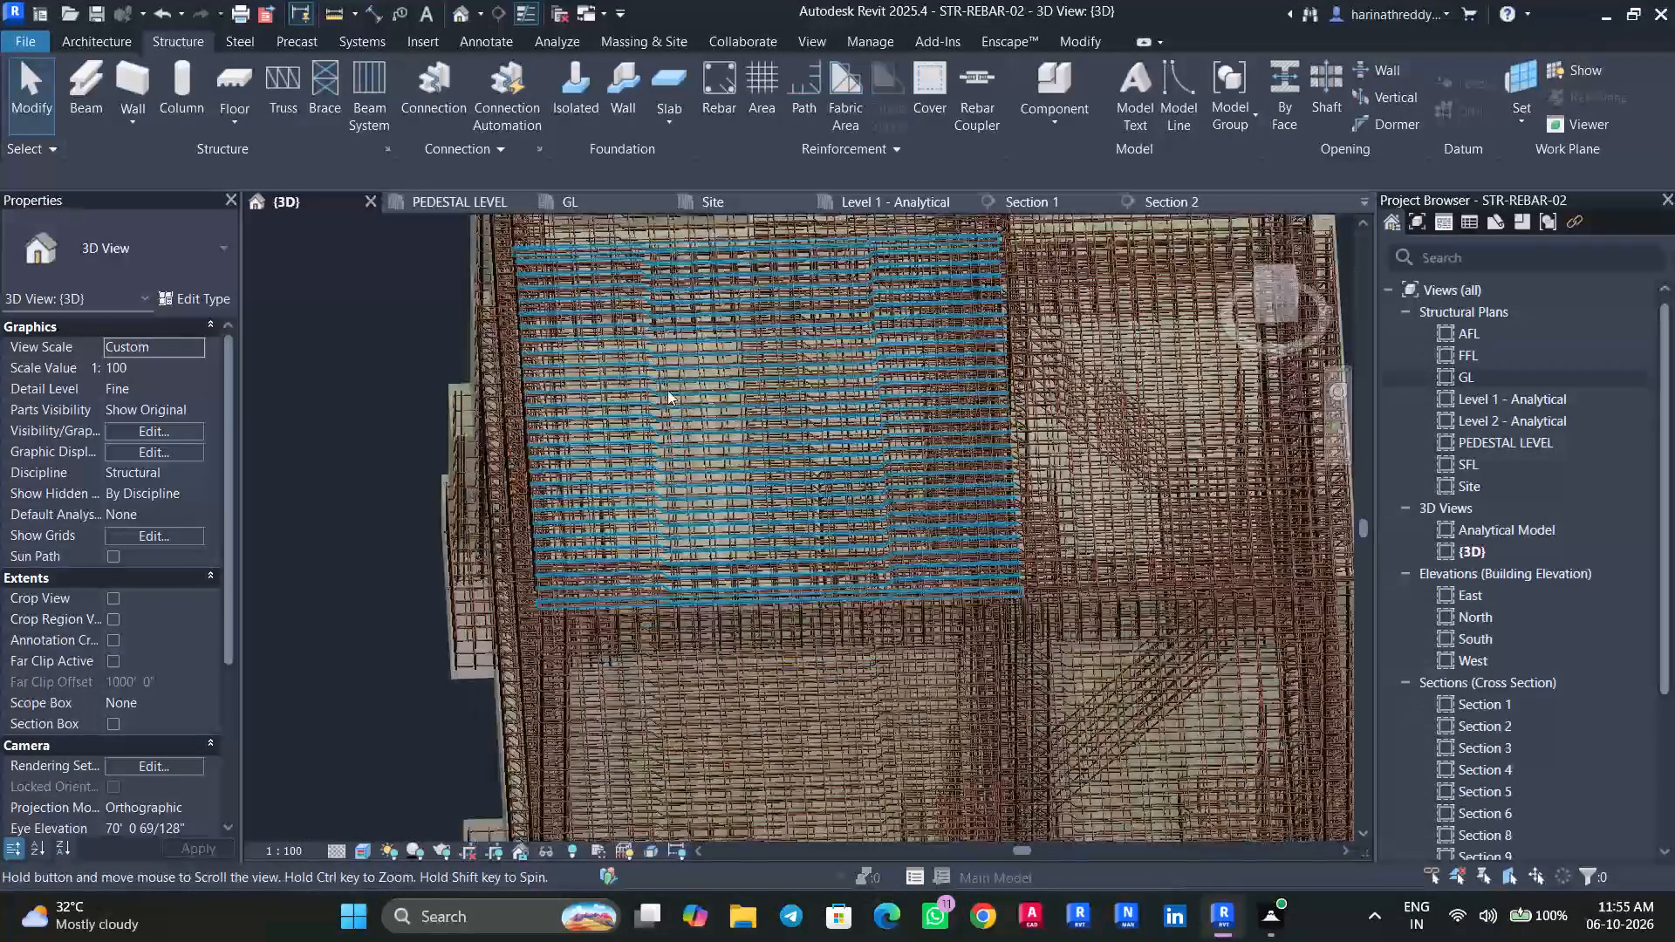
pyautogui.scroll(2, 672, 410)
pyautogui.scroll(-1, 672, 413)
pyautogui.scroll(1, 671, 416)
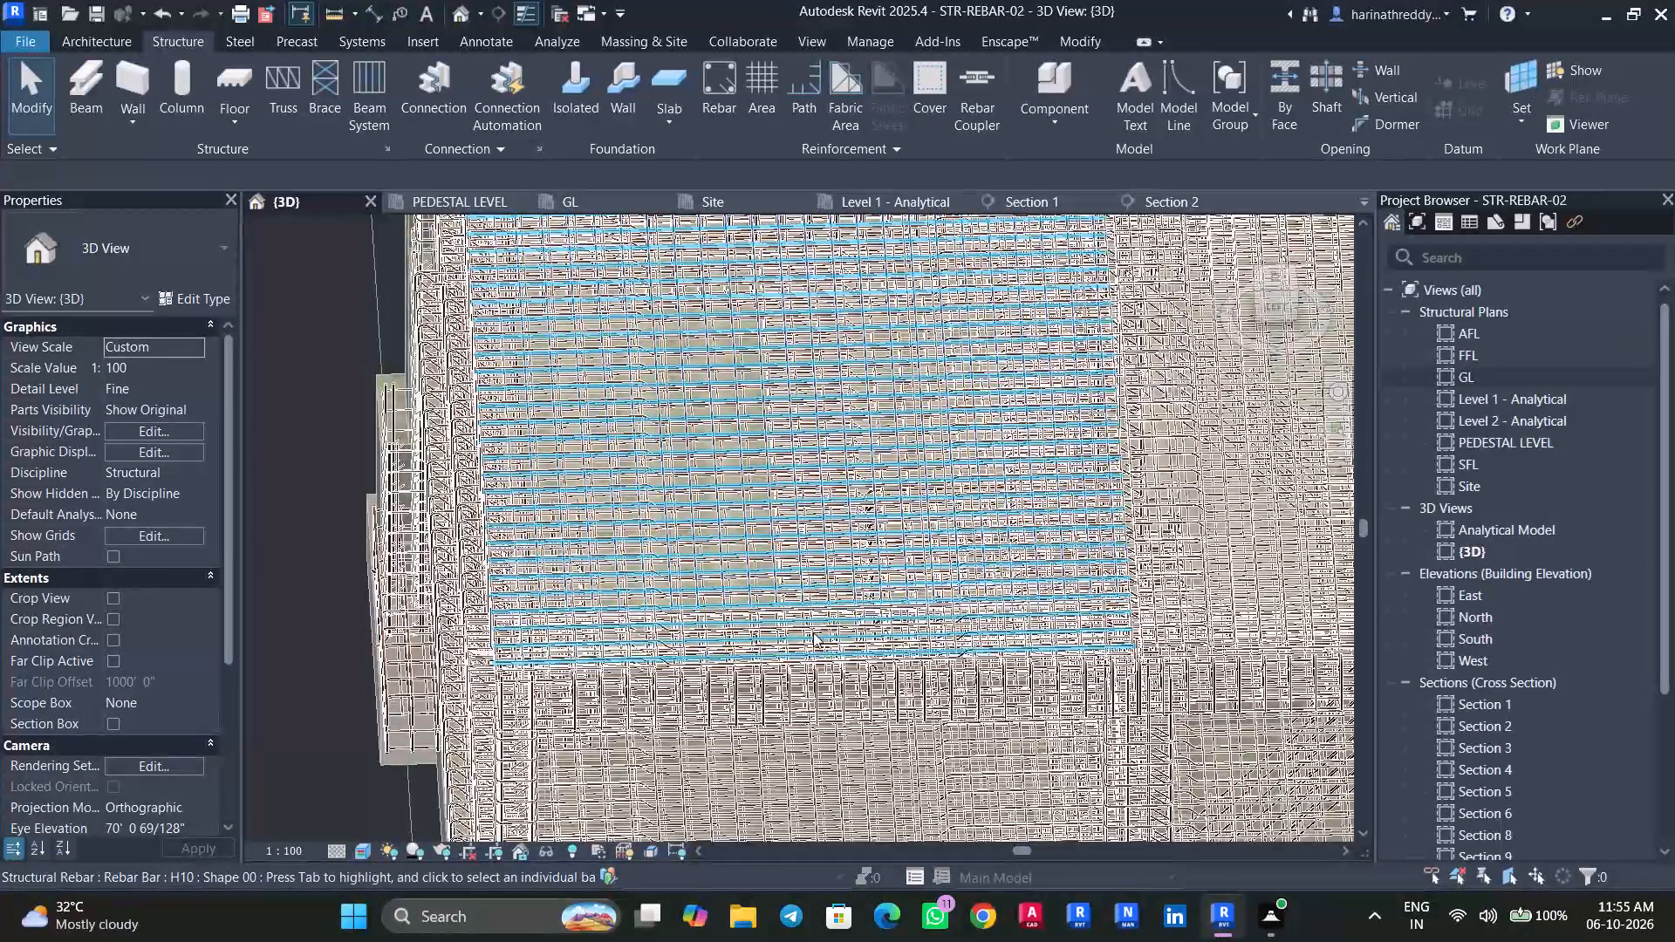
pyautogui.keyDown('shift'); pyautogui.moveTo(799, 631); pyautogui.dragTo(441, 658, button='middle'); pyautogui.keyUp('shift')
pyautogui.scroll(2, 453, 593)
pyautogui.scroll(-15, 453, 592)
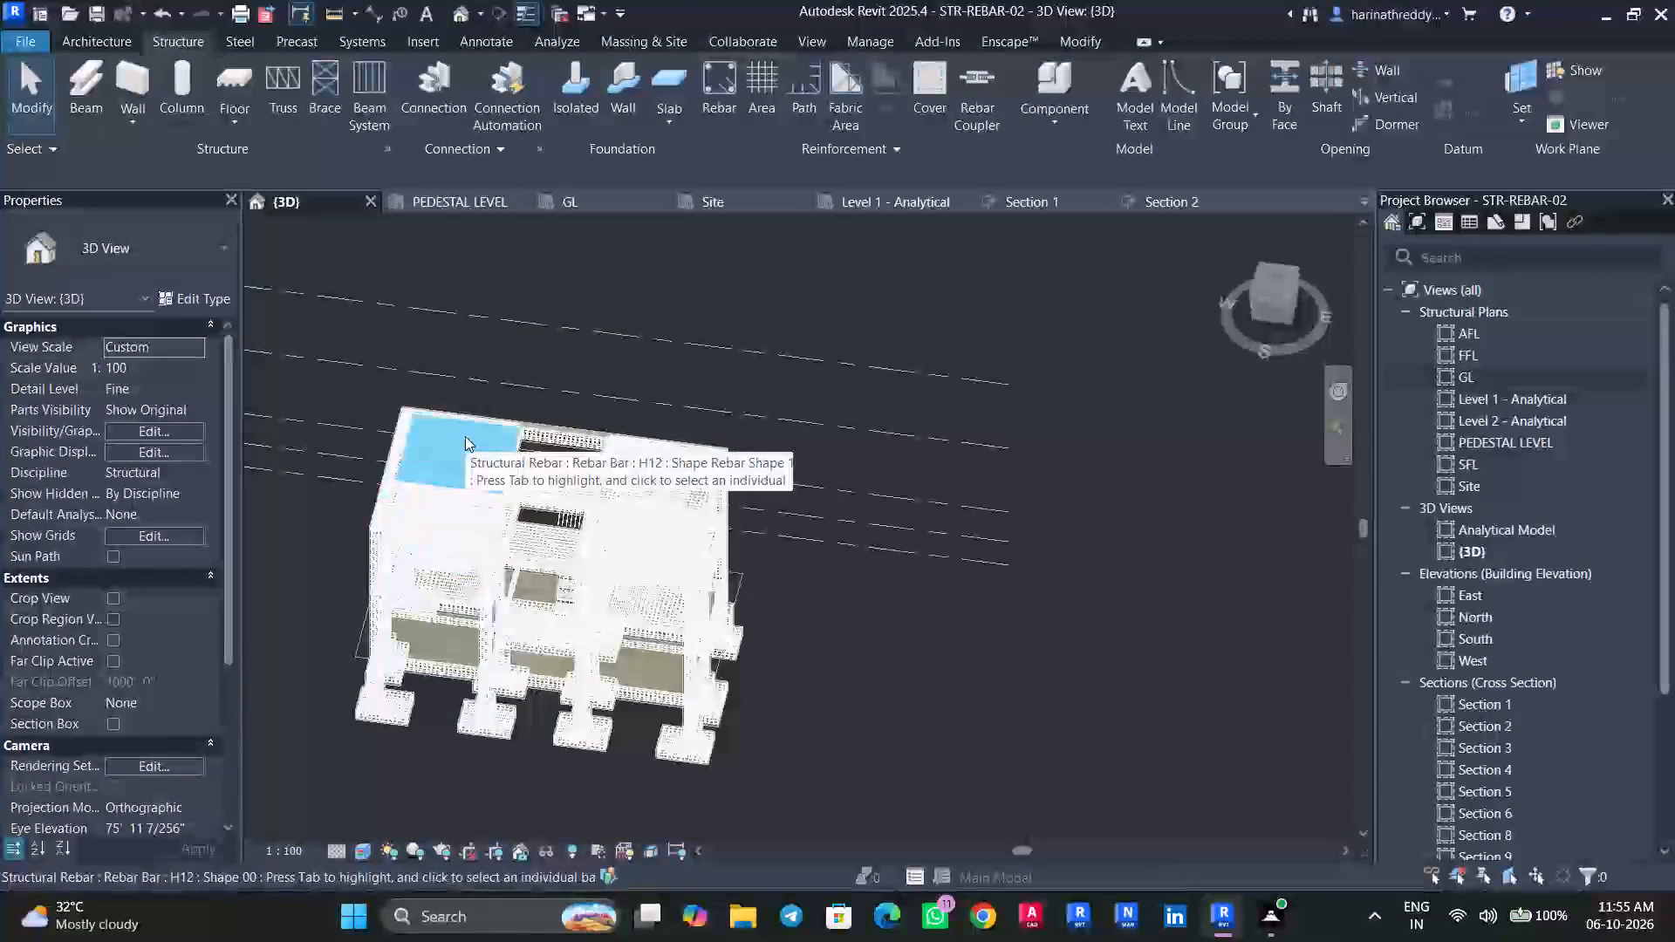
# Examine the pasted slab's bars up close at its outer edge and corner, where they meet the beam and column reinforcement.
pyautogui.keyDown('shift'); pyautogui.moveTo(473, 444); pyautogui.dragTo(548, 331, button='middle'); pyautogui.keyUp('shift')
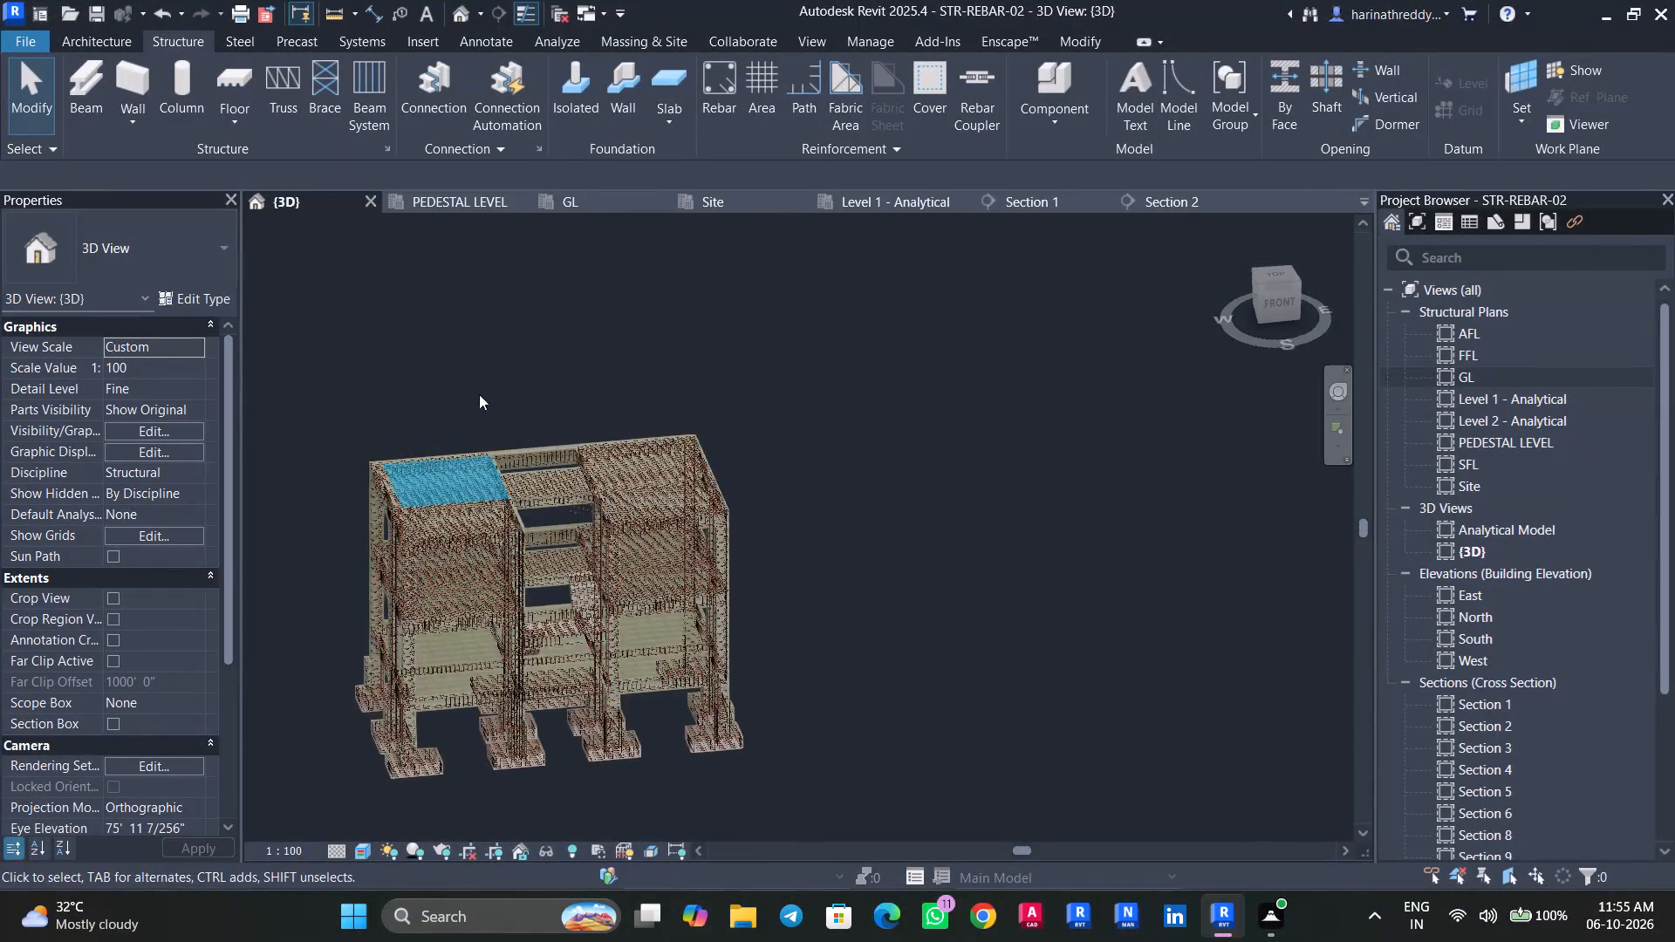
pyautogui.scroll(12, 384, 494)
pyautogui.keyDown('shift'); pyautogui.moveTo(412, 493); pyautogui.dragTo(311, 509, button='middle'); pyautogui.keyUp('shift')
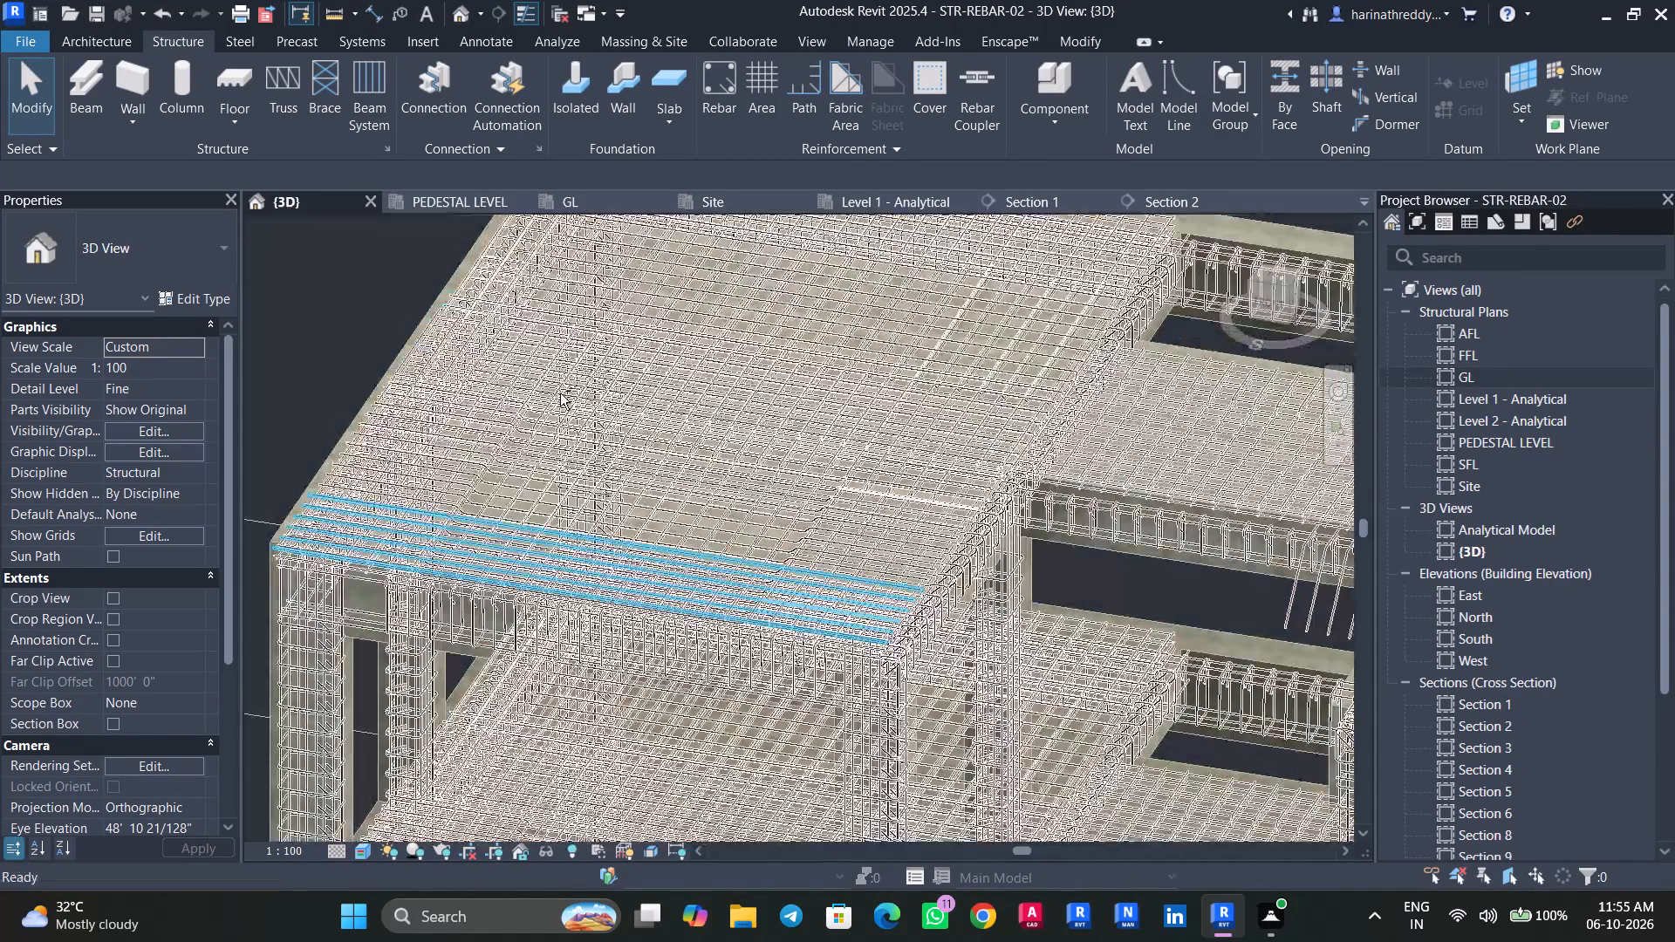
pyautogui.moveTo(670, 288); pyautogui.dragTo(530, 507, button='middle')
pyautogui.scroll(9, 400, 434)
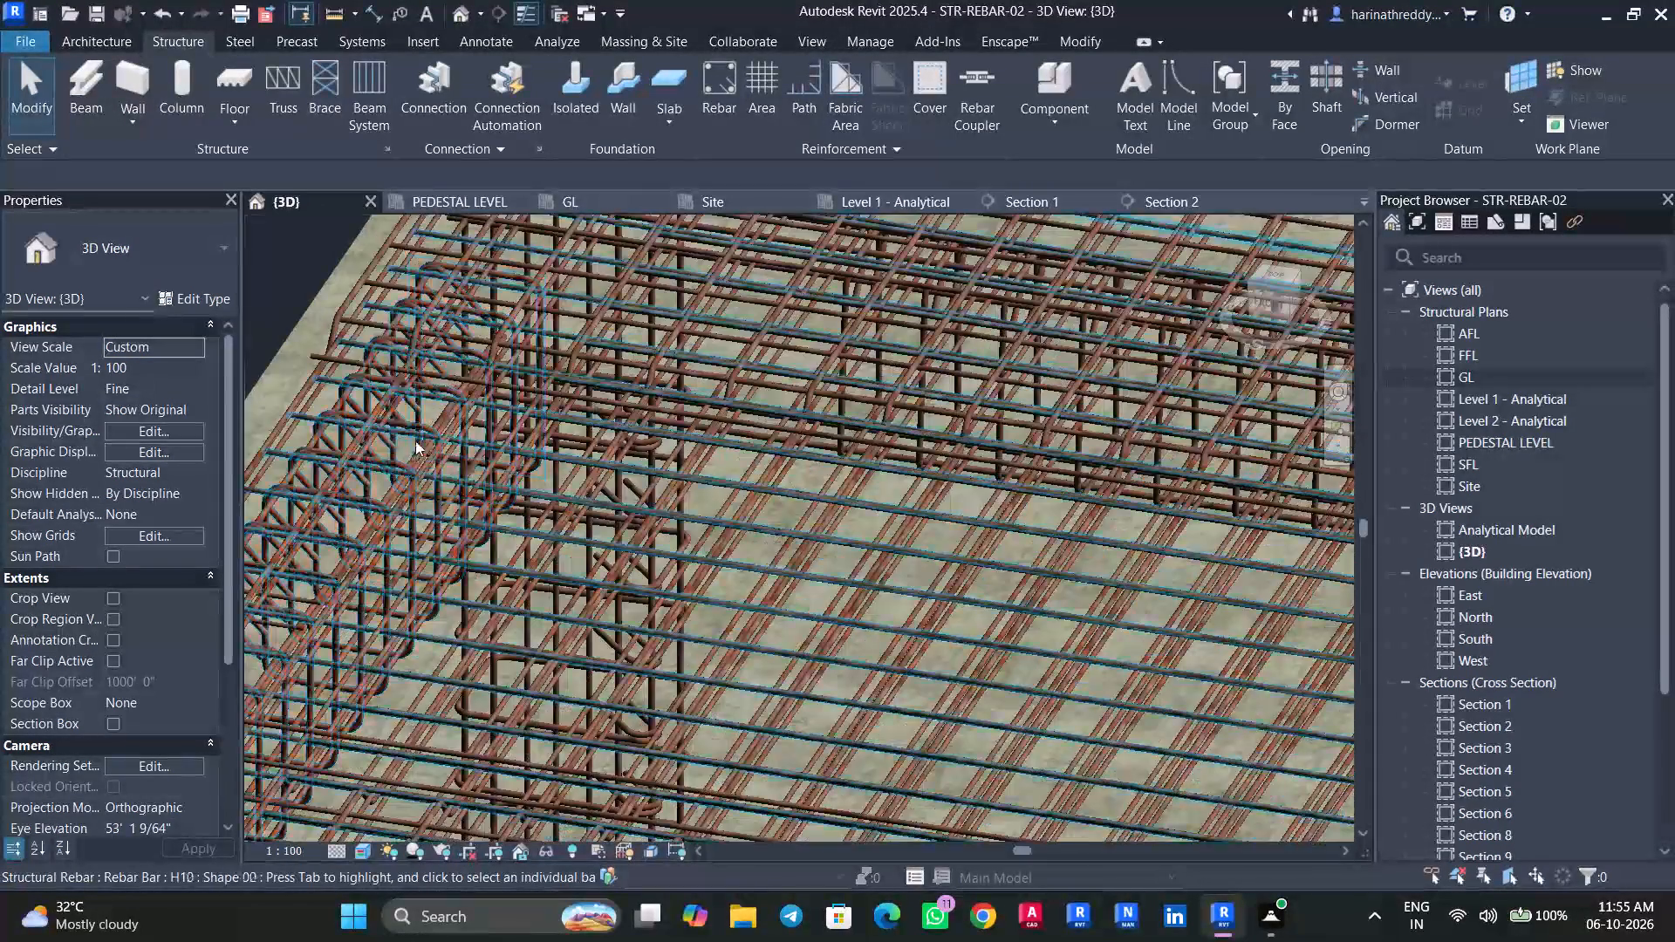
pyautogui.keyDown('shift'); pyautogui.moveTo(694, 530); pyautogui.dragTo(668, 479, button='middle'); pyautogui.keyUp('shift')
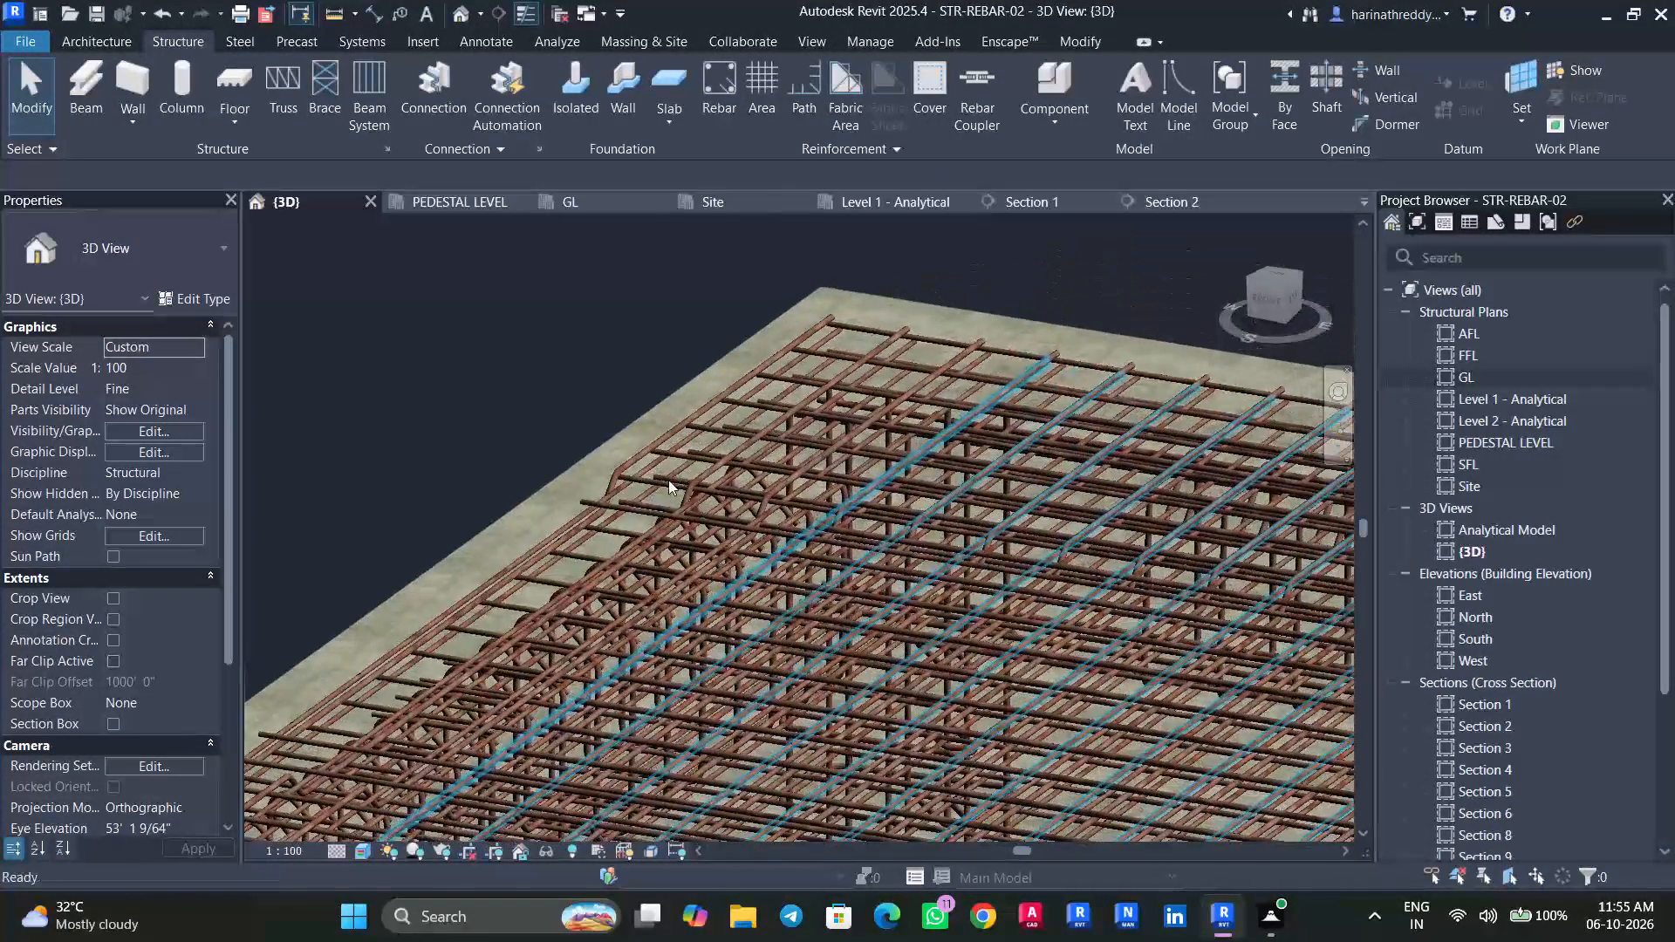
pyautogui.scroll(4, 665, 543)
pyautogui.scroll(-3, 662, 567)
pyautogui.scroll(1, 661, 571)
pyautogui.scroll(-7, 661, 571)
pyautogui.scroll(1, 661, 571)
pyautogui.scroll(-1, 661, 571)
pyautogui.scroll(1, 661, 571)
pyautogui.scroll(-8, 661, 571)
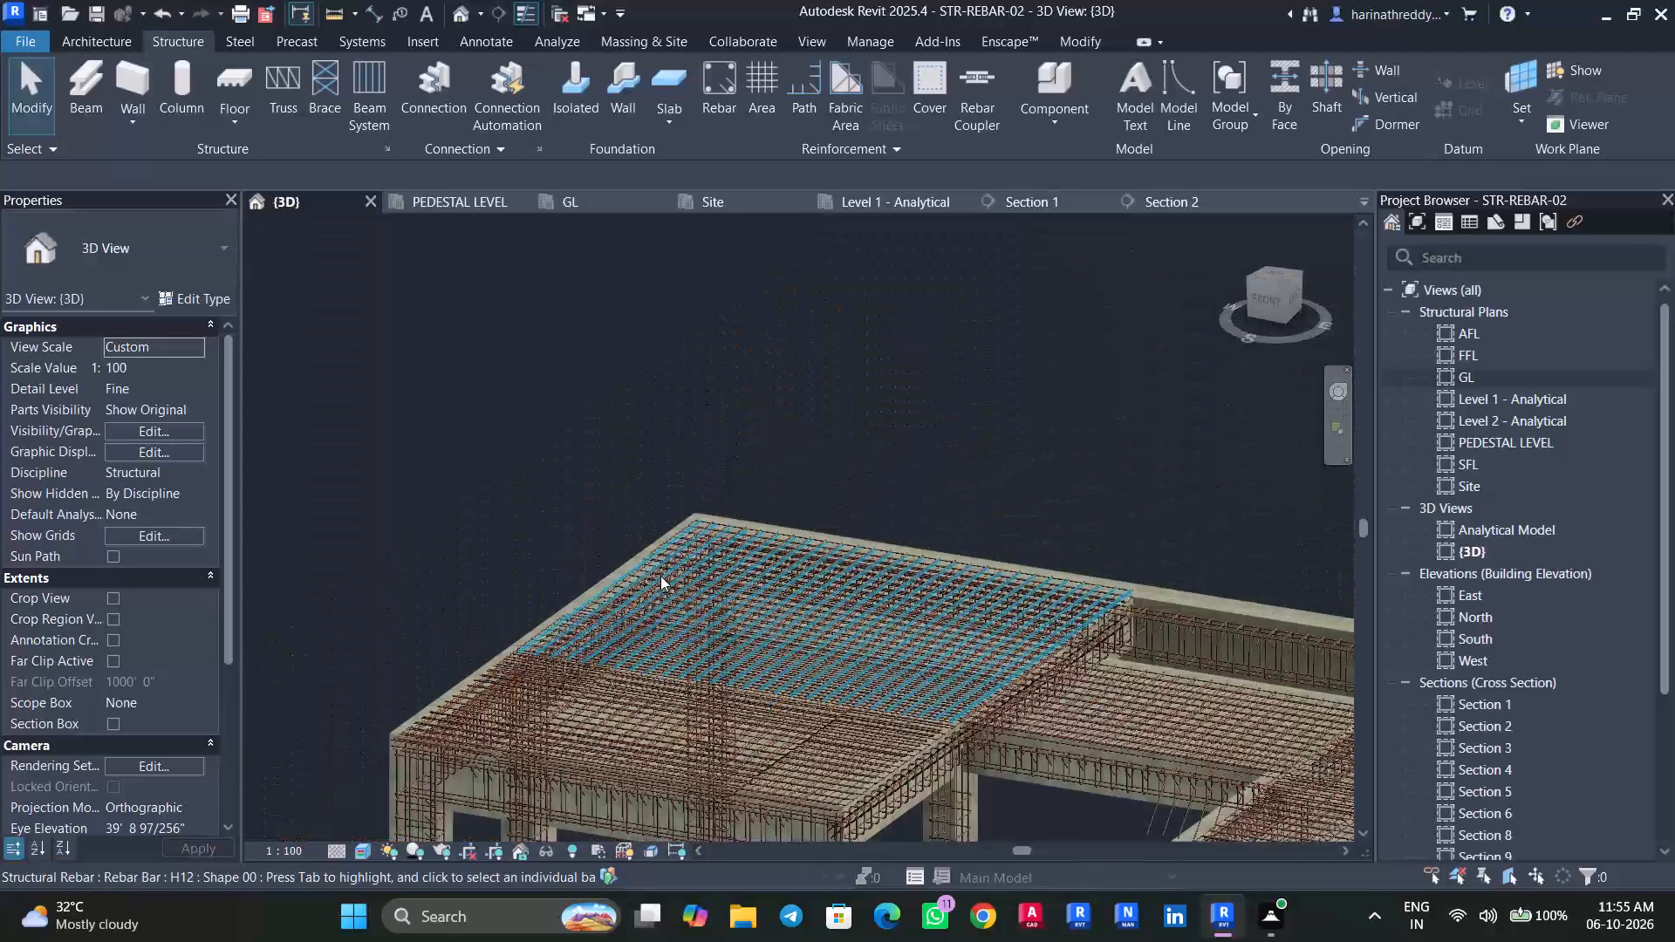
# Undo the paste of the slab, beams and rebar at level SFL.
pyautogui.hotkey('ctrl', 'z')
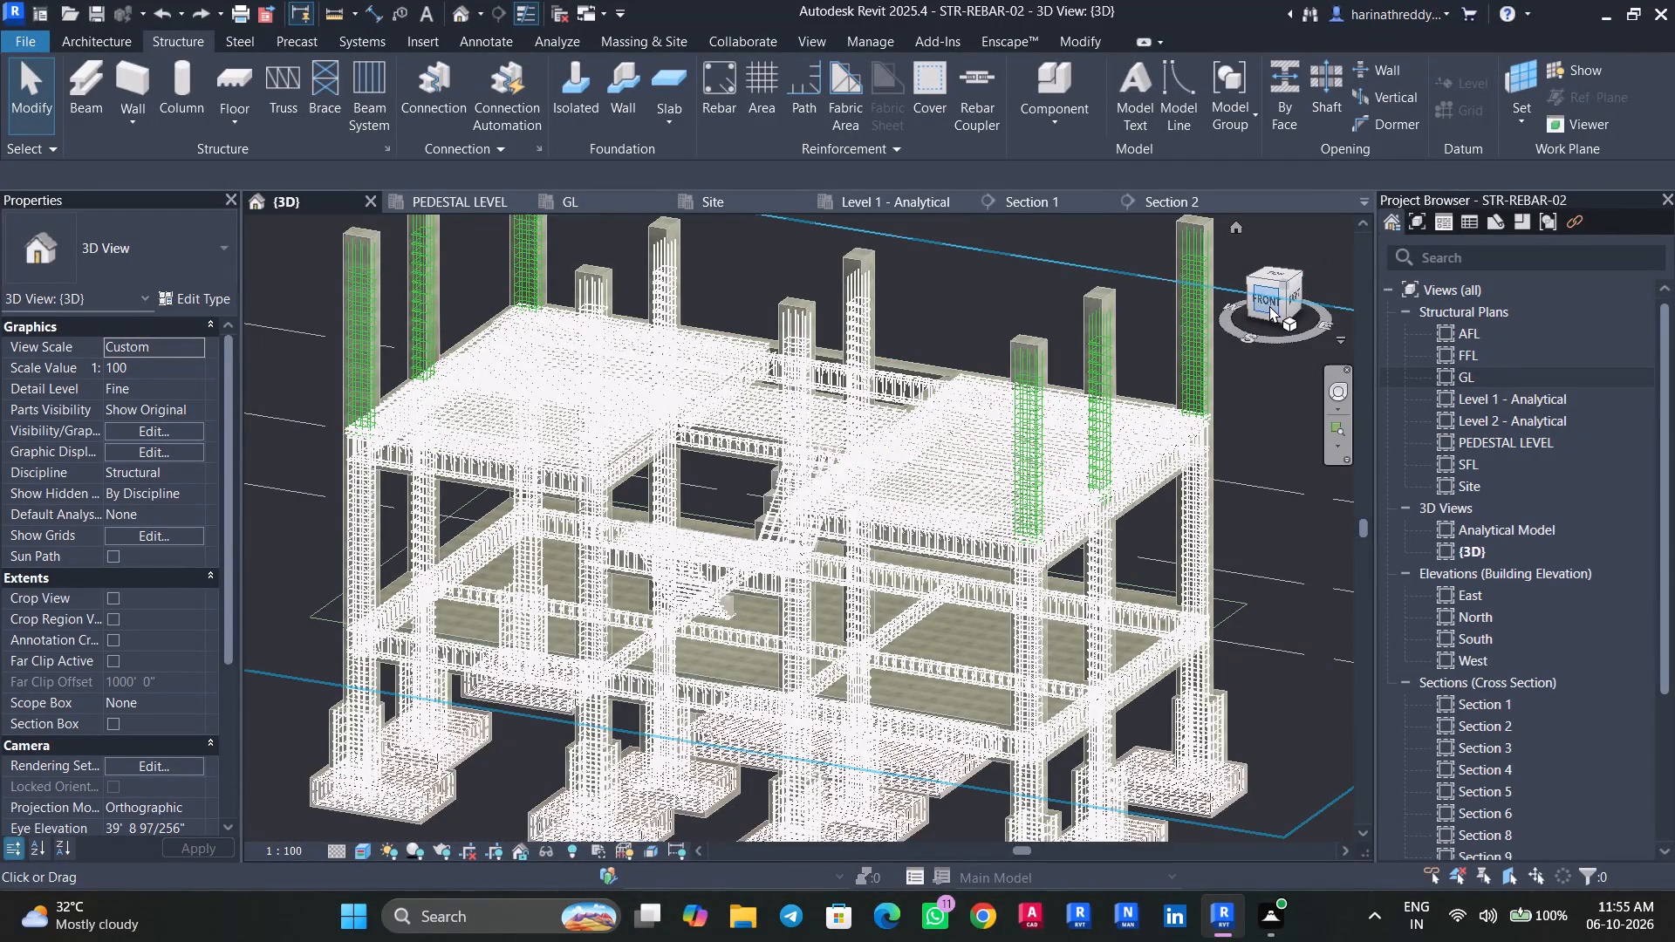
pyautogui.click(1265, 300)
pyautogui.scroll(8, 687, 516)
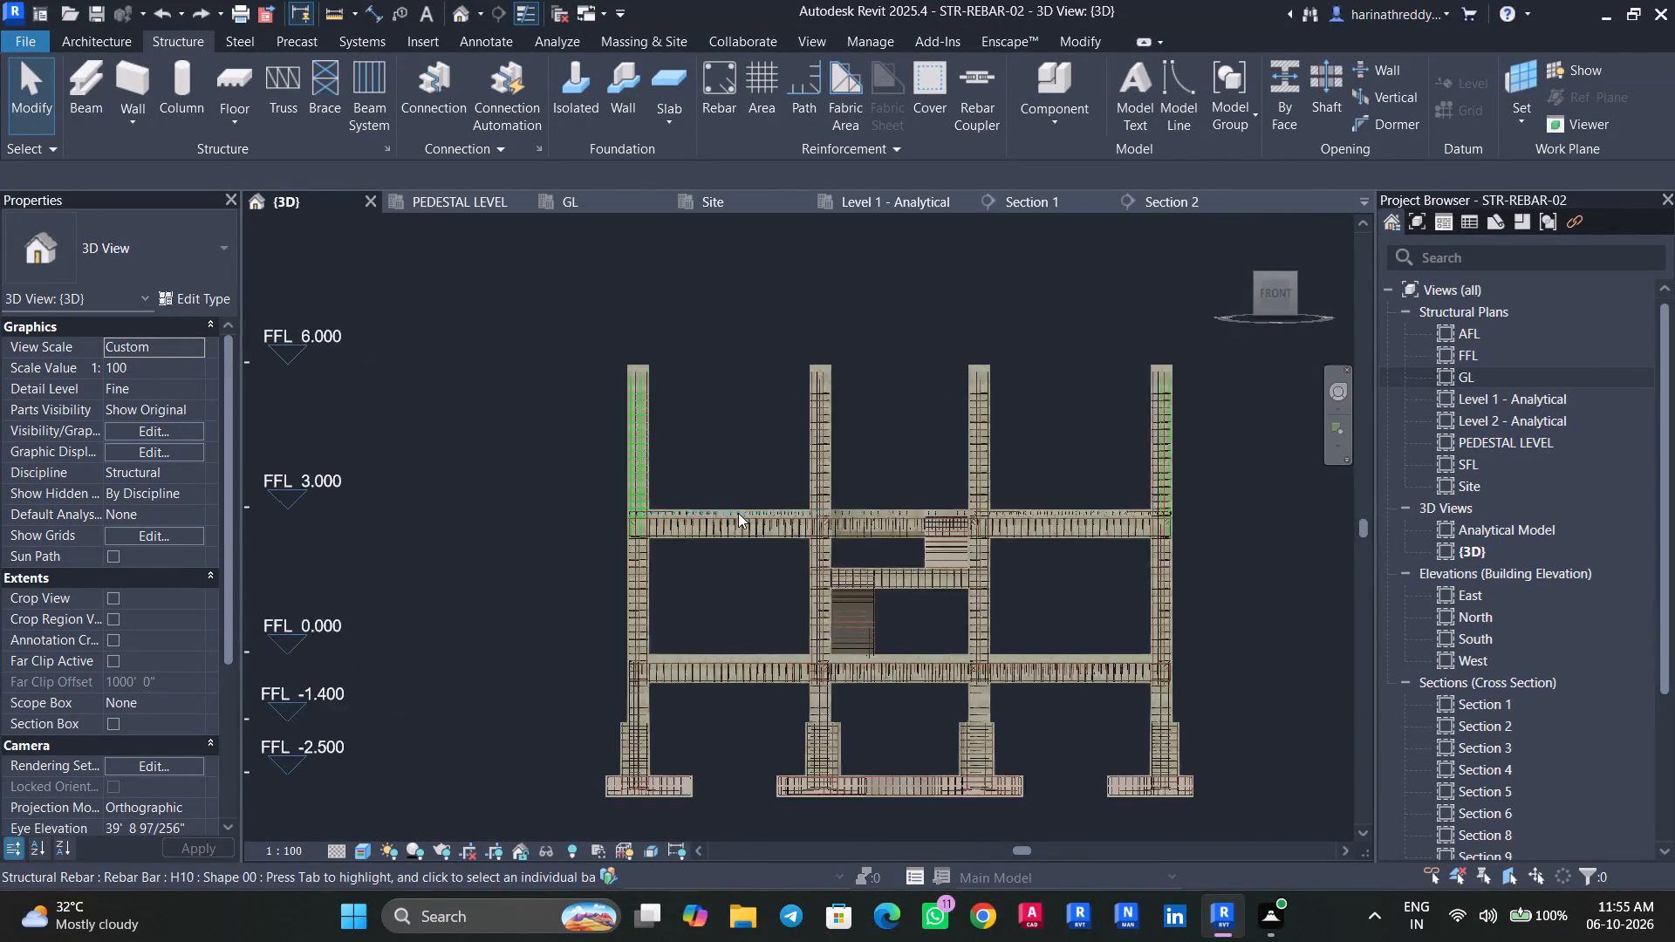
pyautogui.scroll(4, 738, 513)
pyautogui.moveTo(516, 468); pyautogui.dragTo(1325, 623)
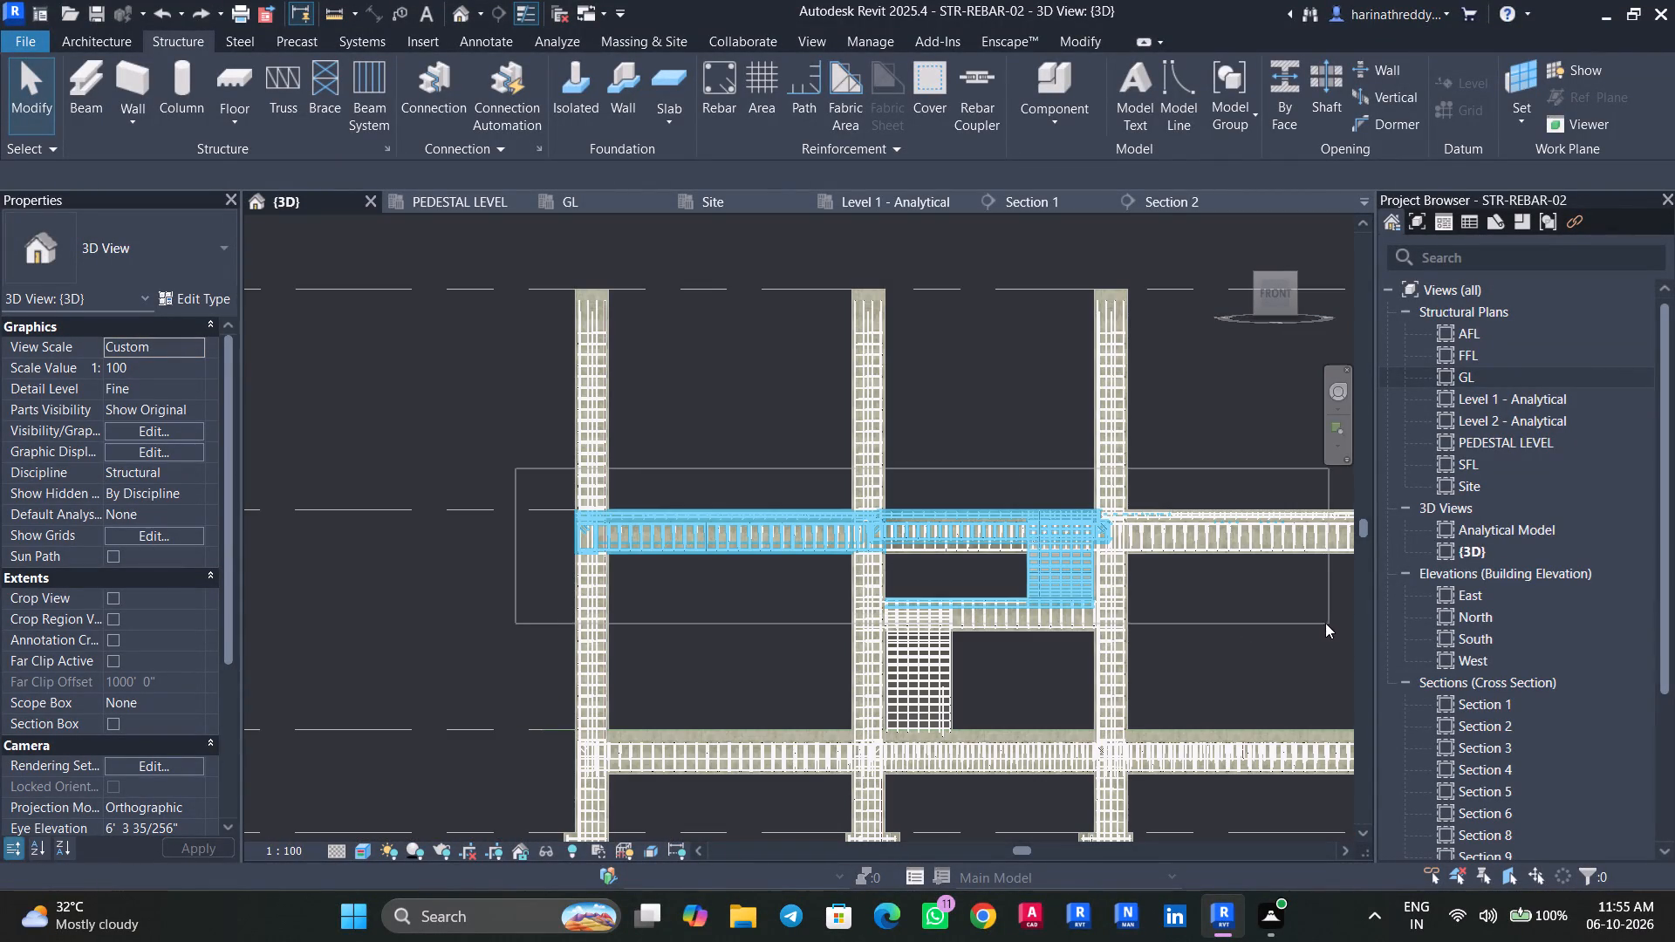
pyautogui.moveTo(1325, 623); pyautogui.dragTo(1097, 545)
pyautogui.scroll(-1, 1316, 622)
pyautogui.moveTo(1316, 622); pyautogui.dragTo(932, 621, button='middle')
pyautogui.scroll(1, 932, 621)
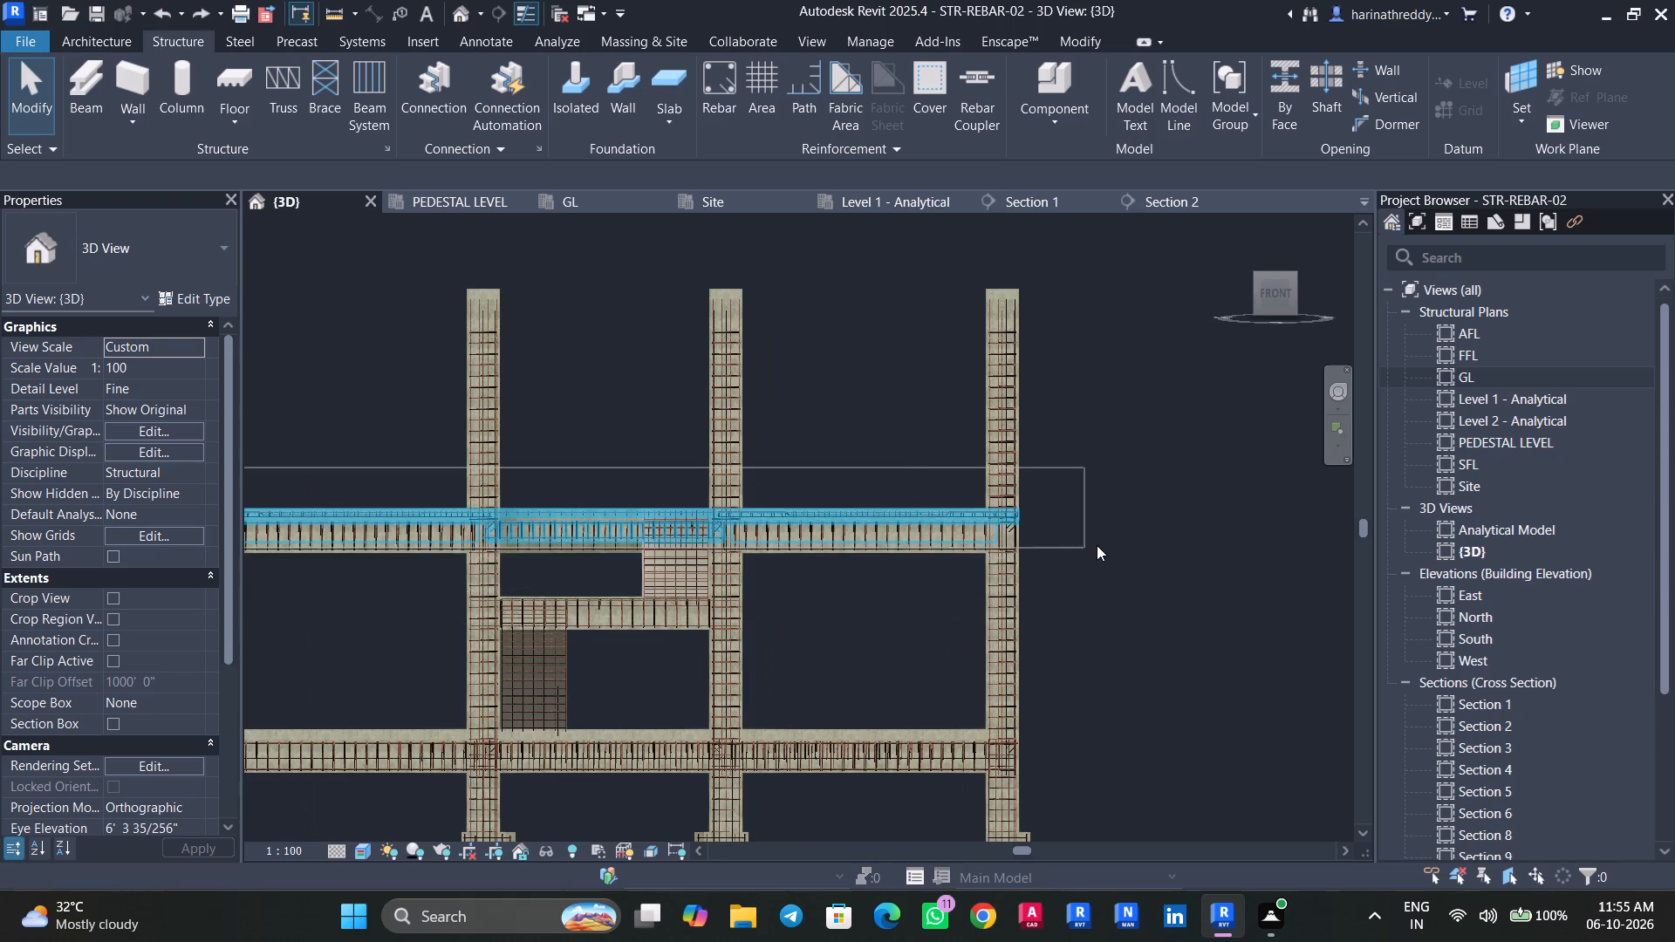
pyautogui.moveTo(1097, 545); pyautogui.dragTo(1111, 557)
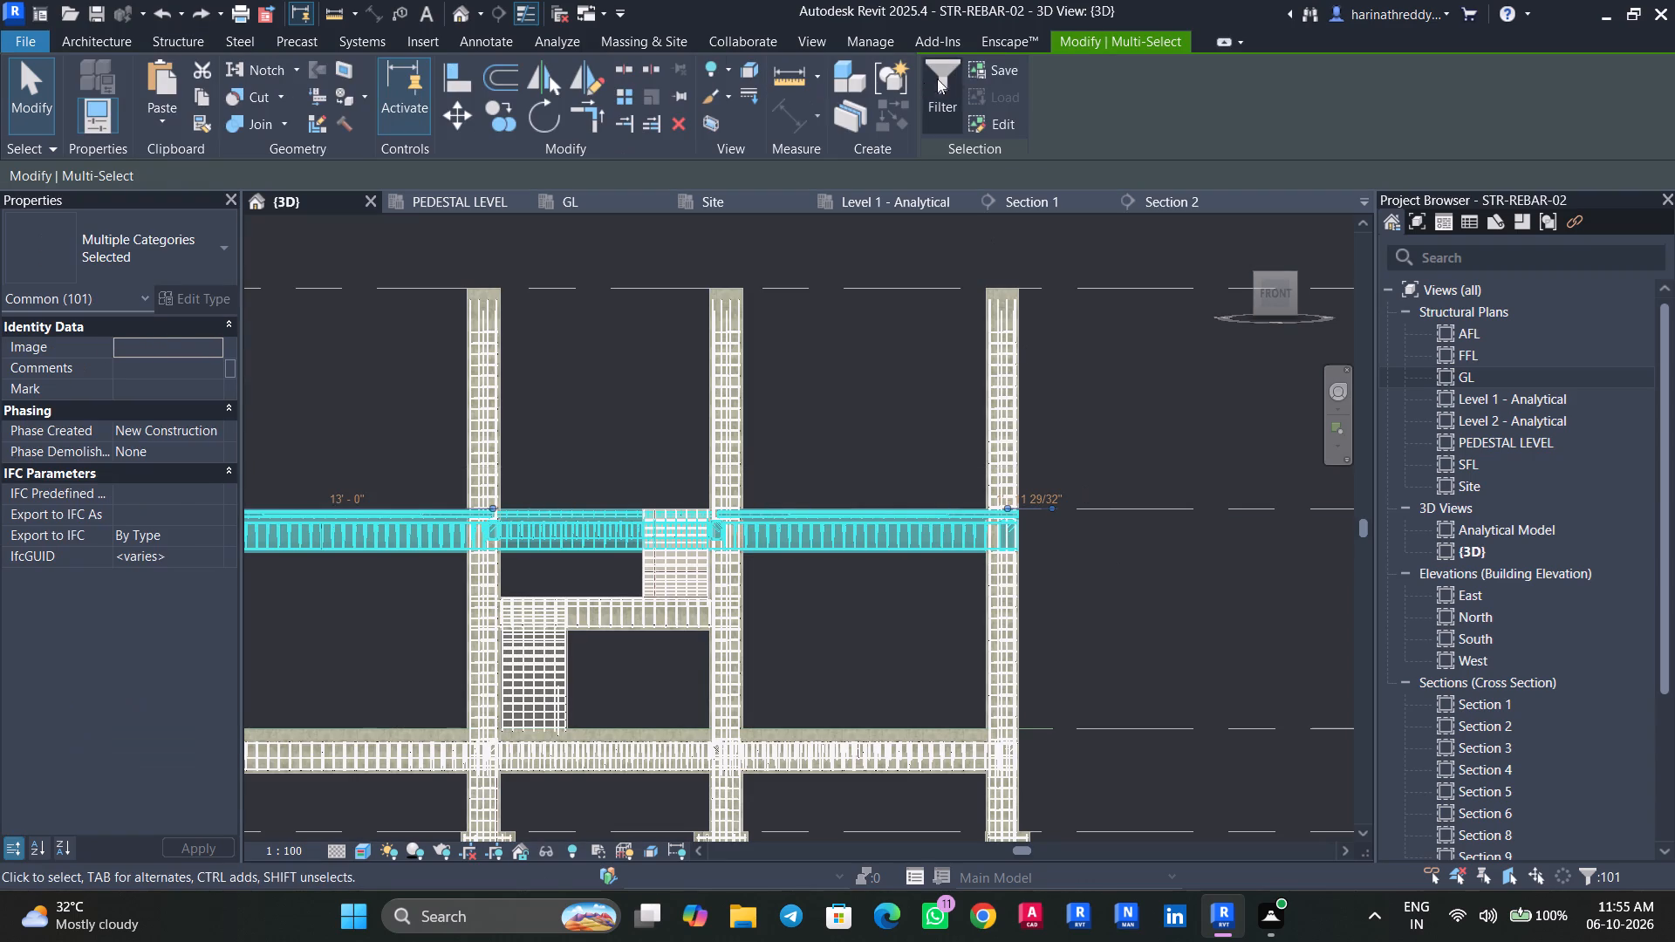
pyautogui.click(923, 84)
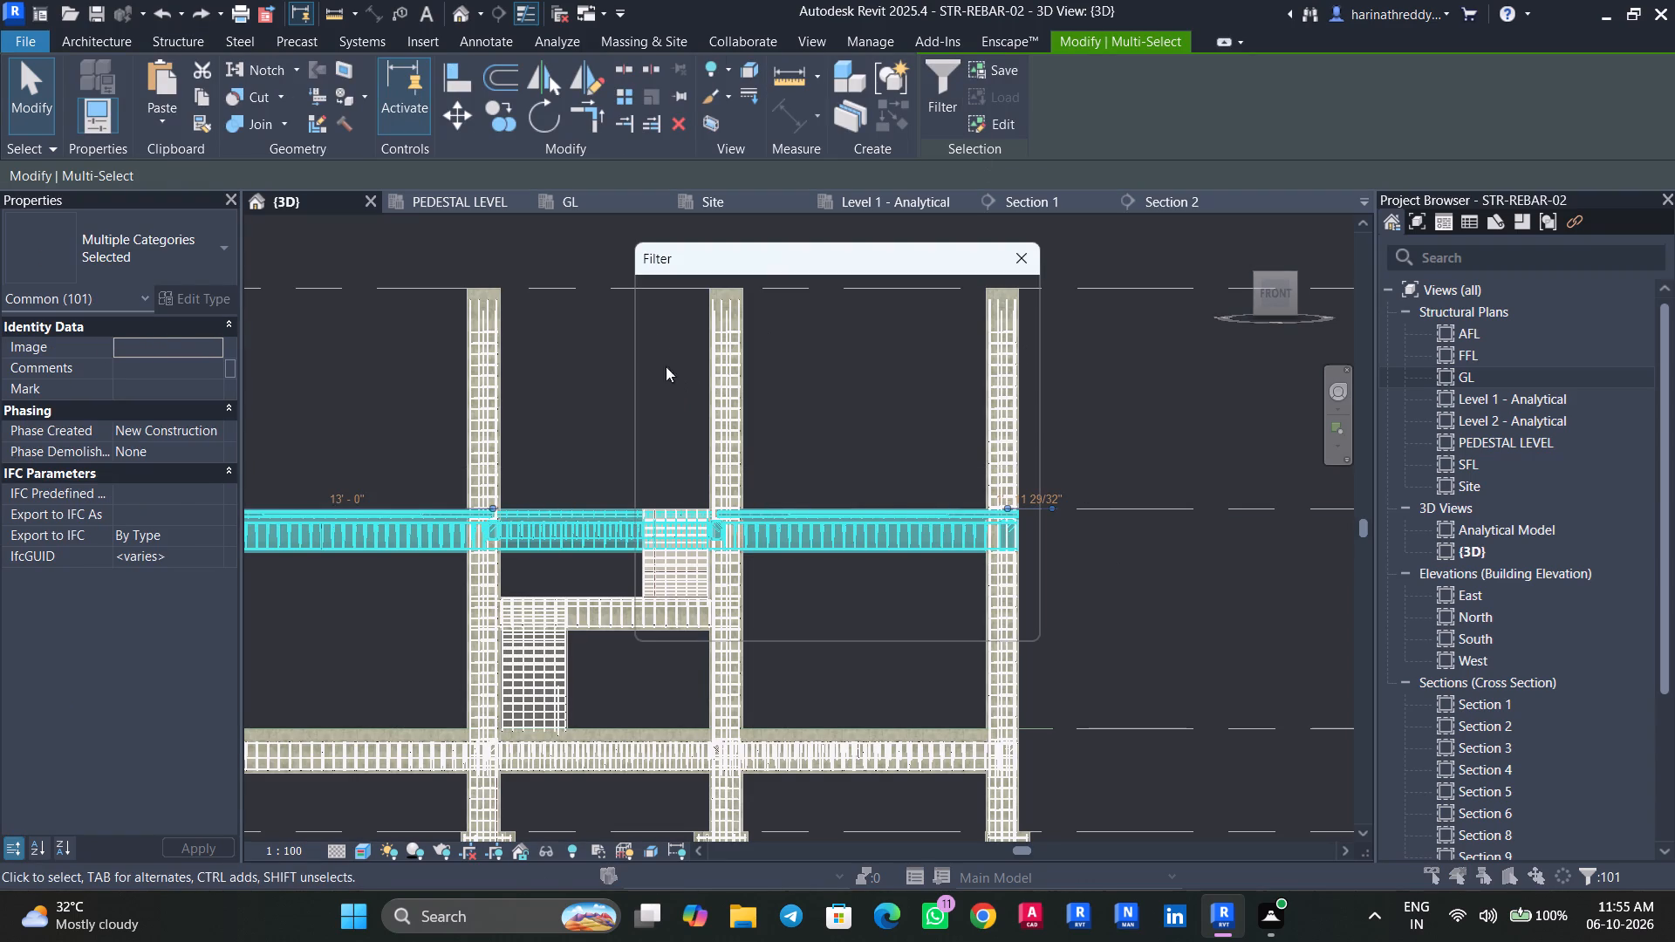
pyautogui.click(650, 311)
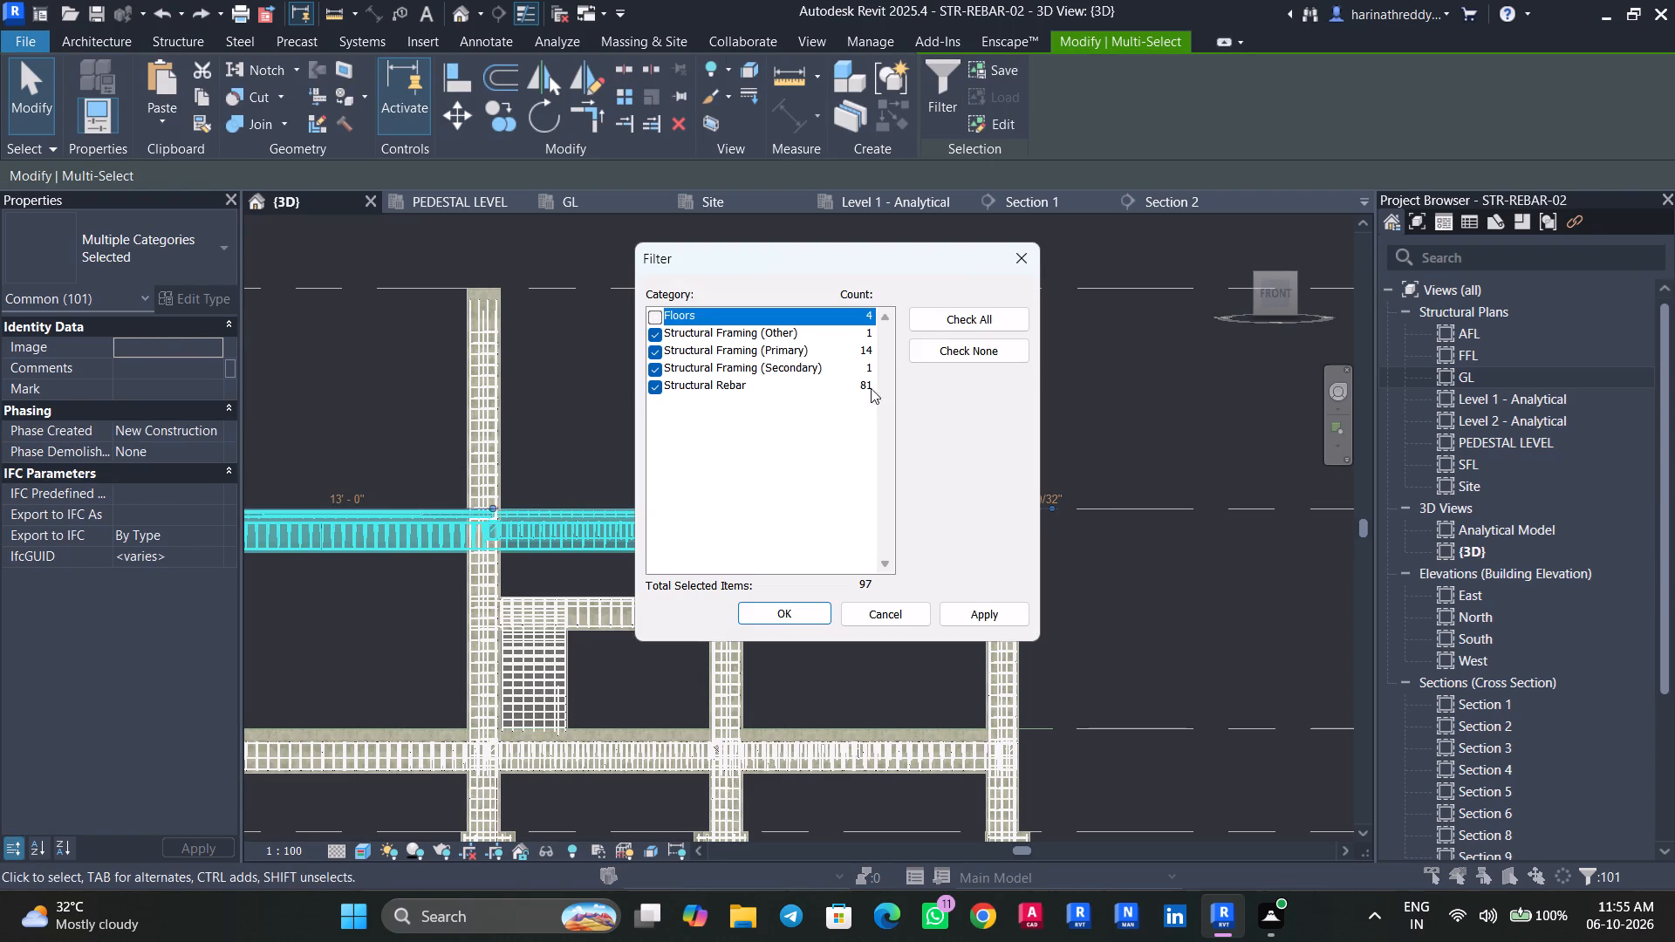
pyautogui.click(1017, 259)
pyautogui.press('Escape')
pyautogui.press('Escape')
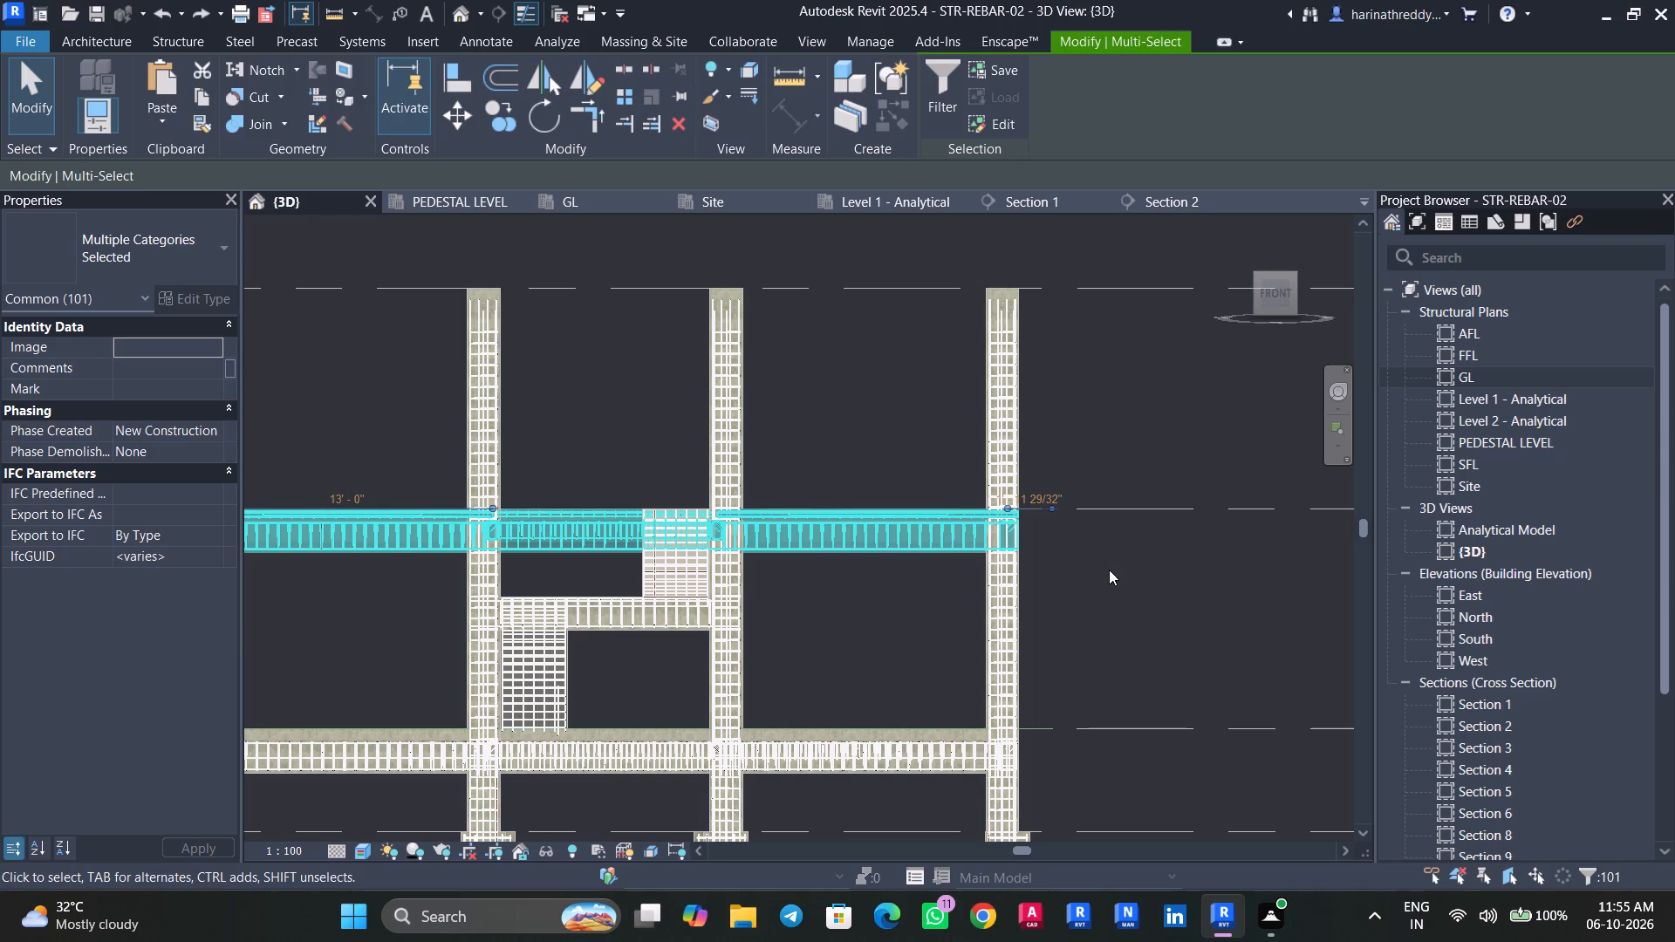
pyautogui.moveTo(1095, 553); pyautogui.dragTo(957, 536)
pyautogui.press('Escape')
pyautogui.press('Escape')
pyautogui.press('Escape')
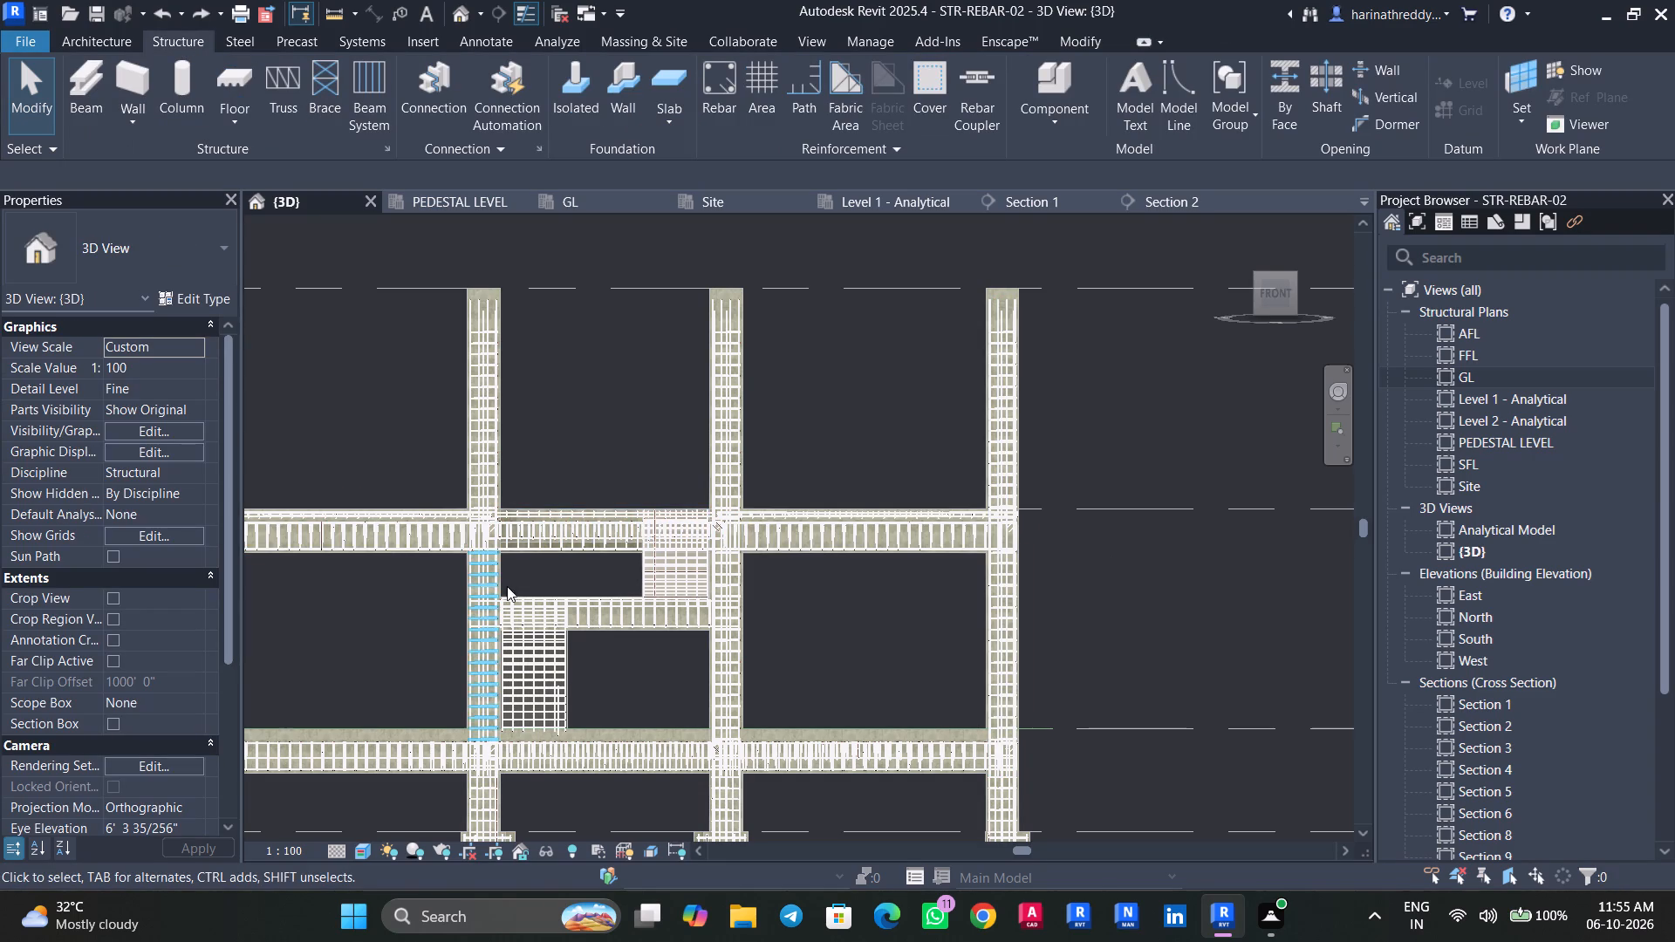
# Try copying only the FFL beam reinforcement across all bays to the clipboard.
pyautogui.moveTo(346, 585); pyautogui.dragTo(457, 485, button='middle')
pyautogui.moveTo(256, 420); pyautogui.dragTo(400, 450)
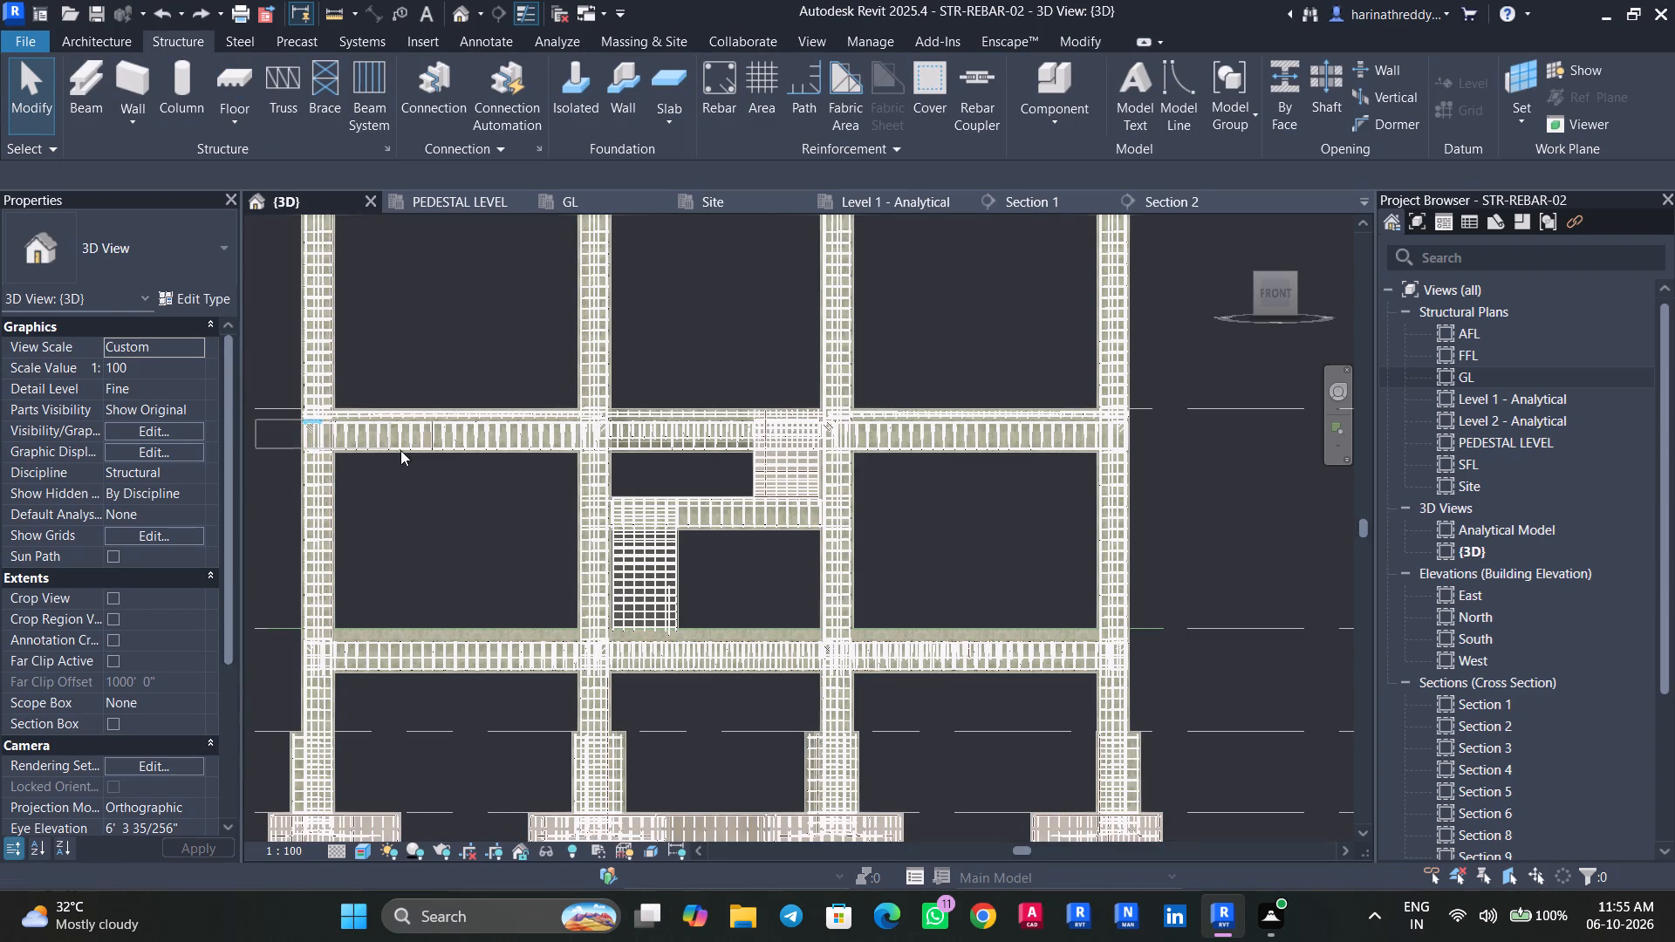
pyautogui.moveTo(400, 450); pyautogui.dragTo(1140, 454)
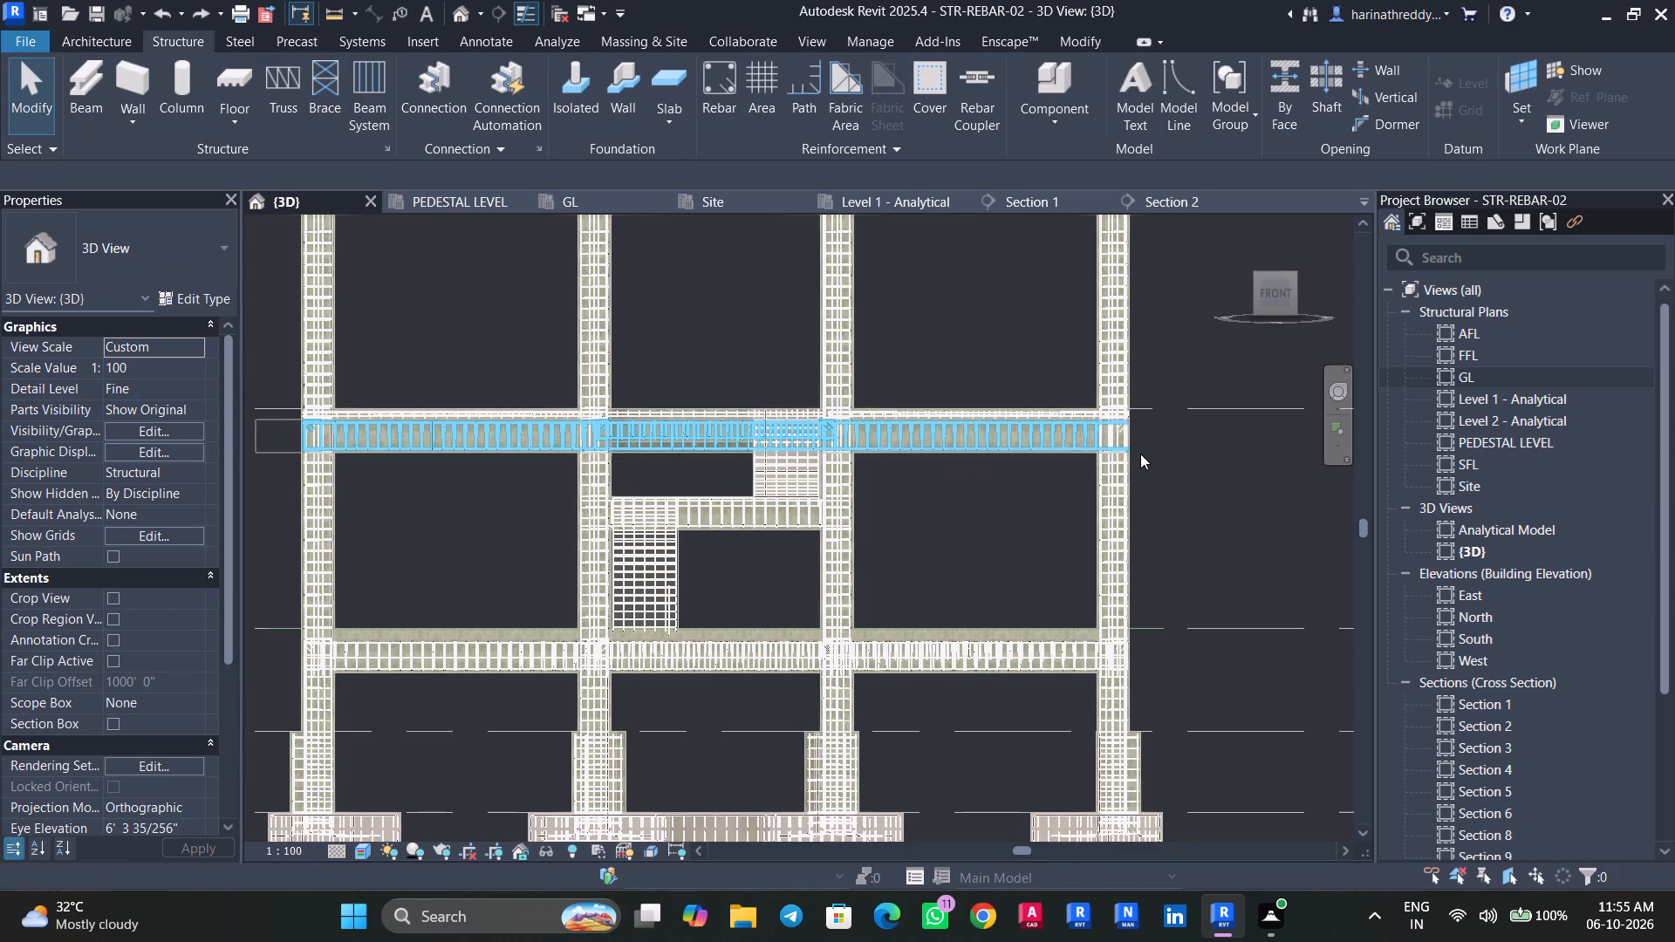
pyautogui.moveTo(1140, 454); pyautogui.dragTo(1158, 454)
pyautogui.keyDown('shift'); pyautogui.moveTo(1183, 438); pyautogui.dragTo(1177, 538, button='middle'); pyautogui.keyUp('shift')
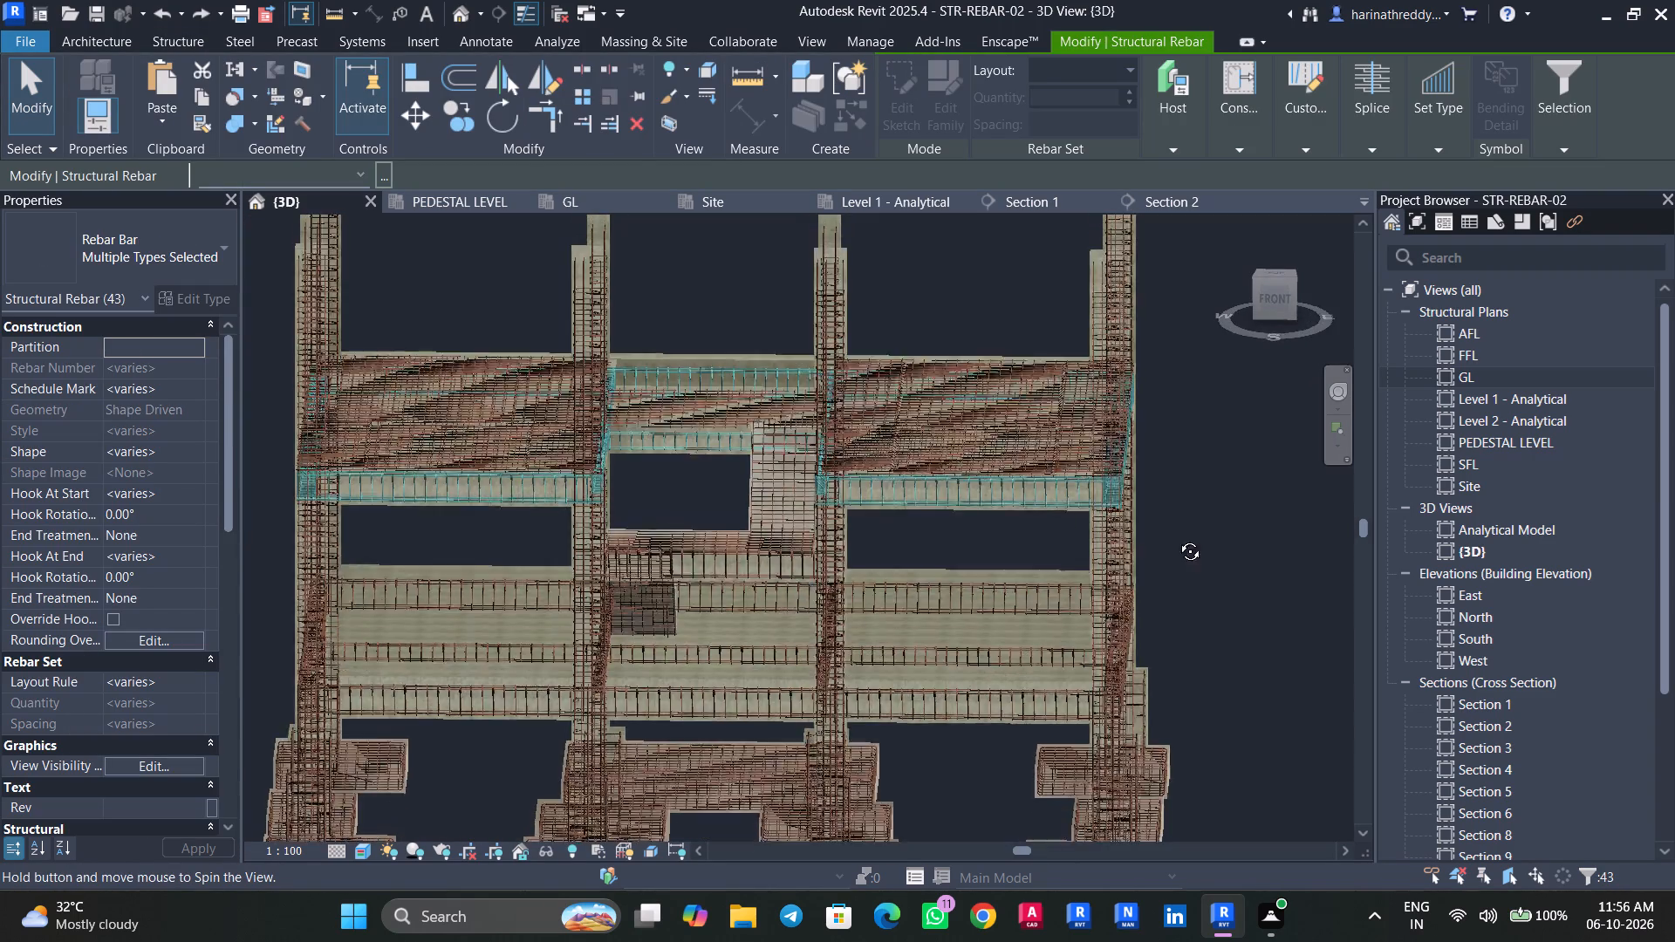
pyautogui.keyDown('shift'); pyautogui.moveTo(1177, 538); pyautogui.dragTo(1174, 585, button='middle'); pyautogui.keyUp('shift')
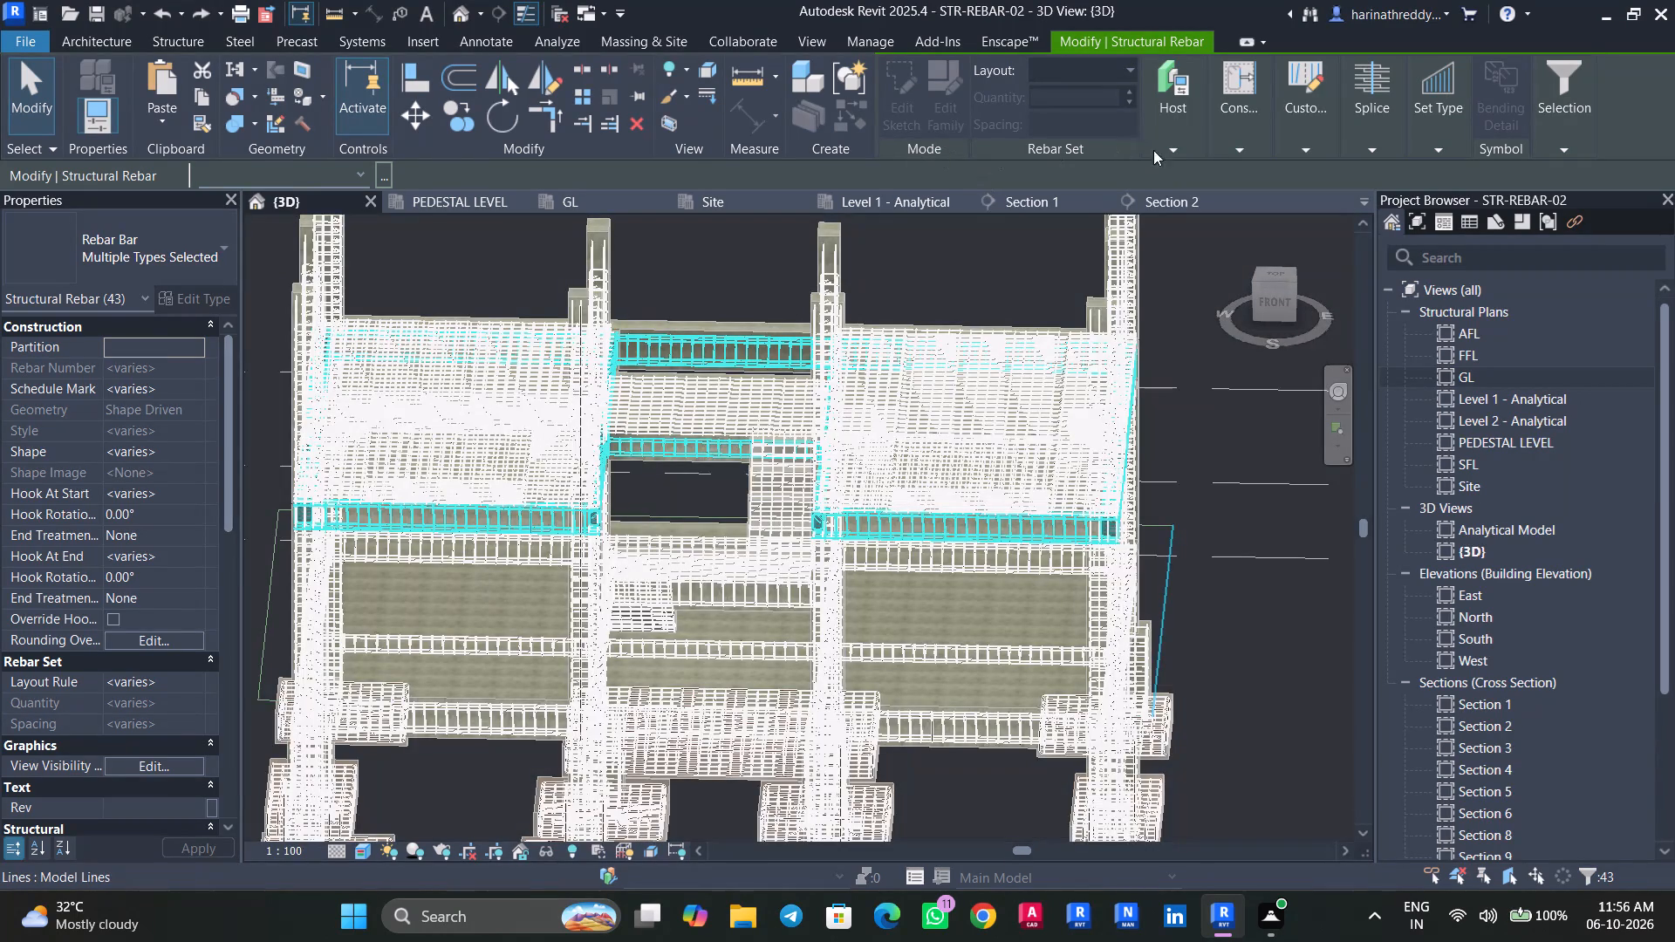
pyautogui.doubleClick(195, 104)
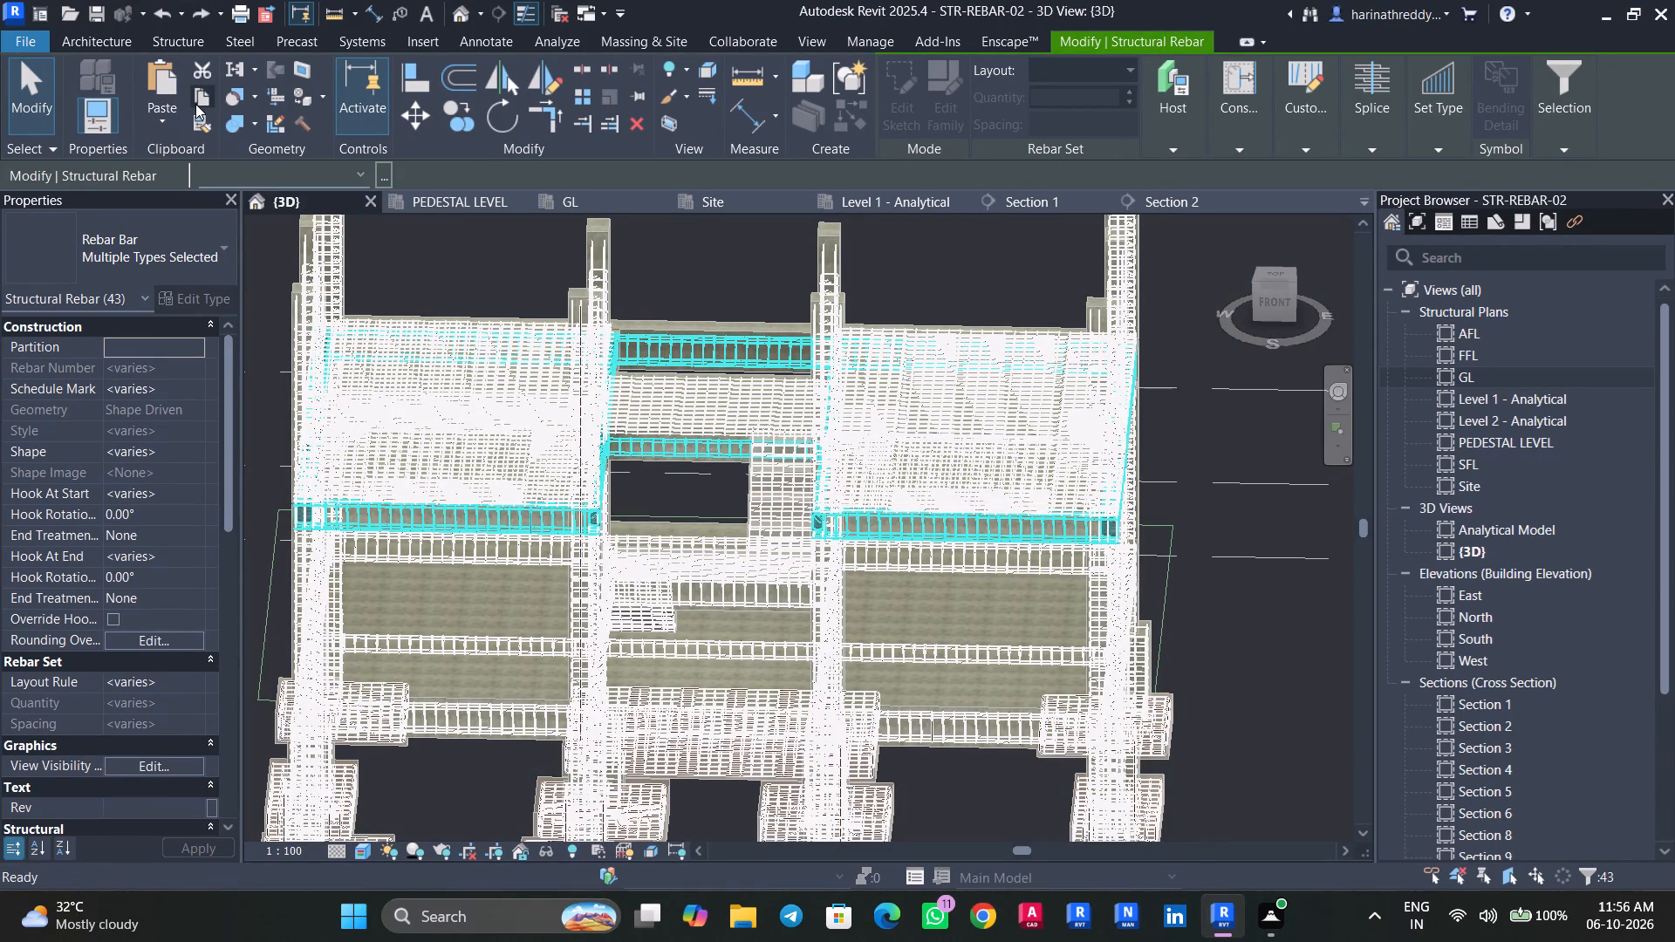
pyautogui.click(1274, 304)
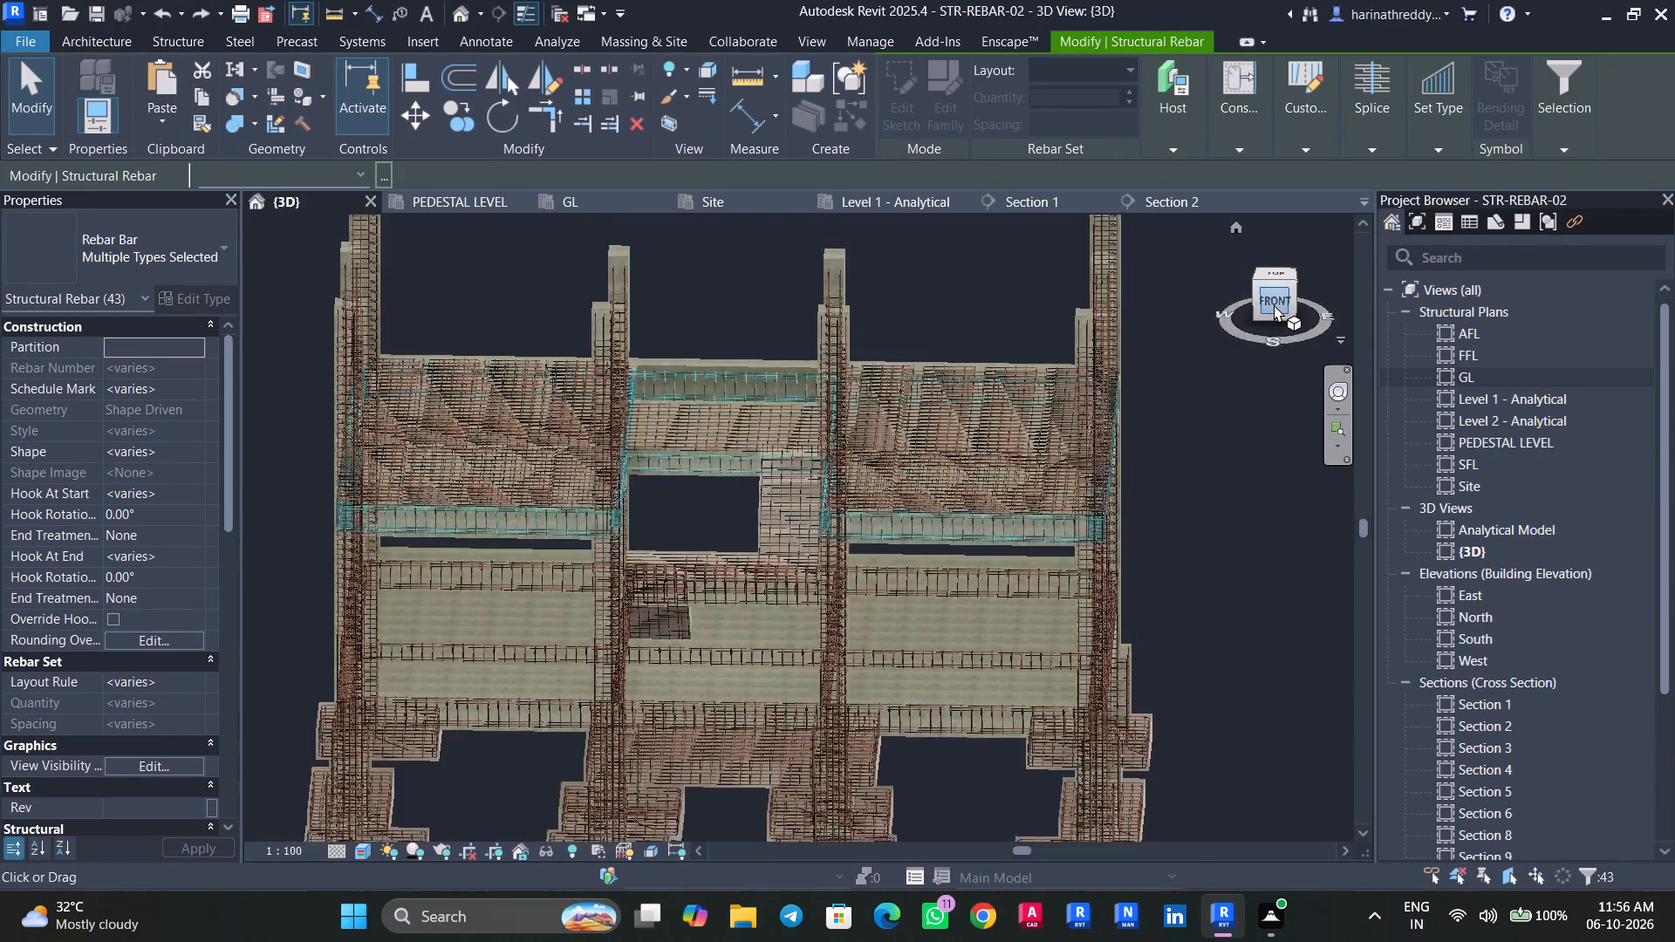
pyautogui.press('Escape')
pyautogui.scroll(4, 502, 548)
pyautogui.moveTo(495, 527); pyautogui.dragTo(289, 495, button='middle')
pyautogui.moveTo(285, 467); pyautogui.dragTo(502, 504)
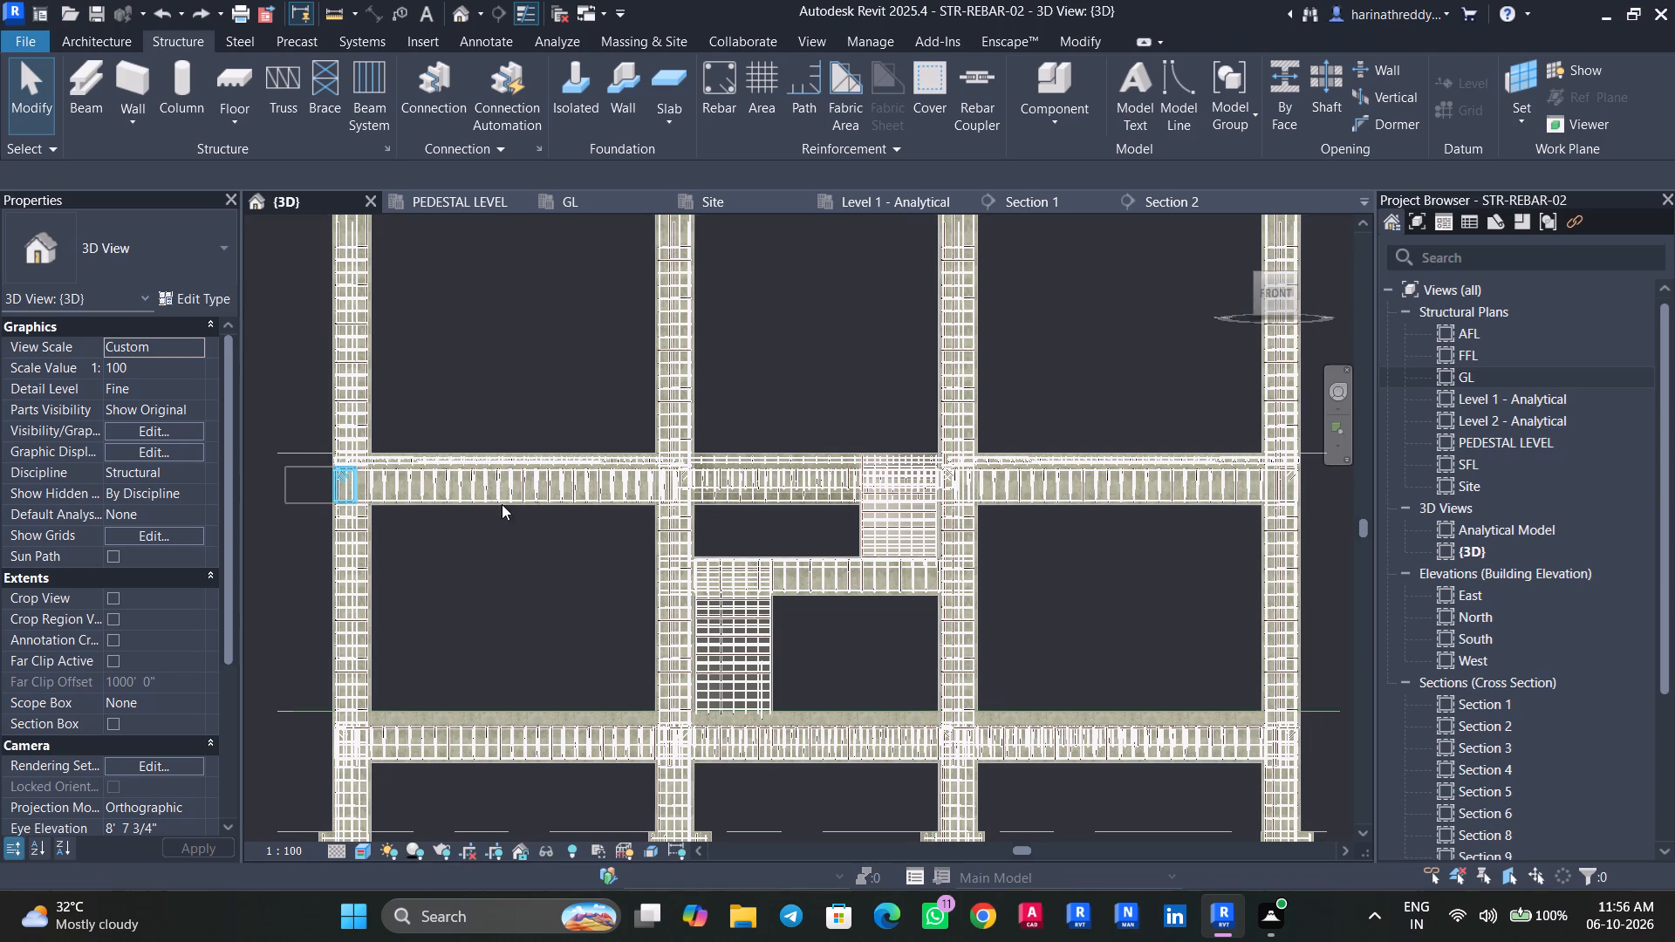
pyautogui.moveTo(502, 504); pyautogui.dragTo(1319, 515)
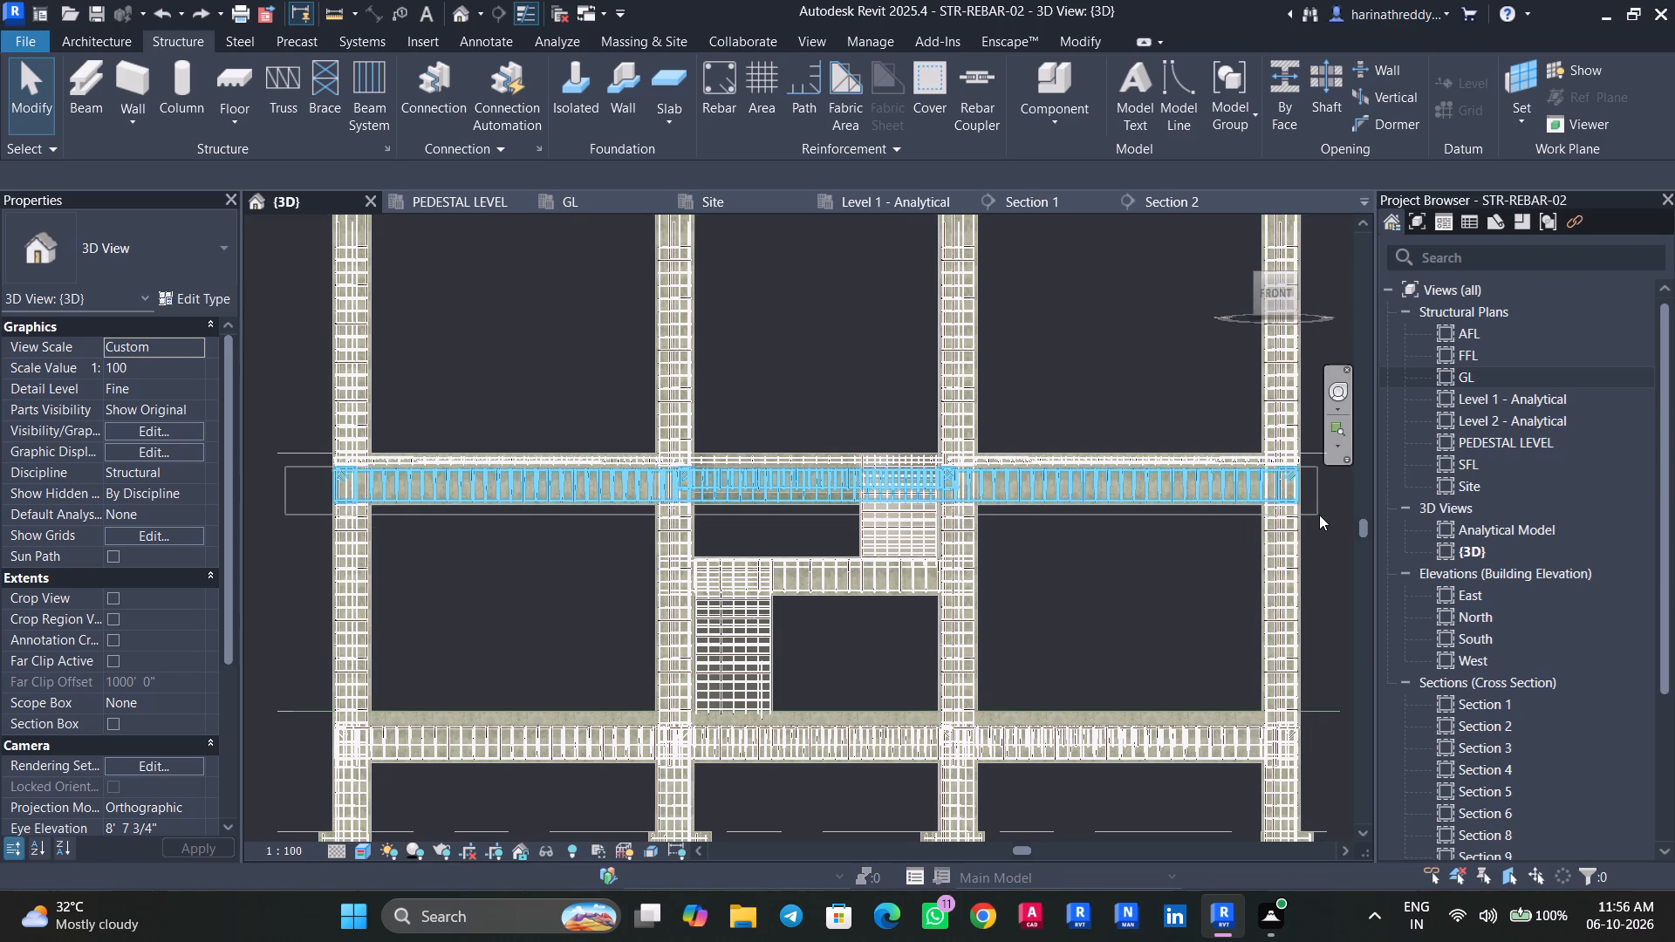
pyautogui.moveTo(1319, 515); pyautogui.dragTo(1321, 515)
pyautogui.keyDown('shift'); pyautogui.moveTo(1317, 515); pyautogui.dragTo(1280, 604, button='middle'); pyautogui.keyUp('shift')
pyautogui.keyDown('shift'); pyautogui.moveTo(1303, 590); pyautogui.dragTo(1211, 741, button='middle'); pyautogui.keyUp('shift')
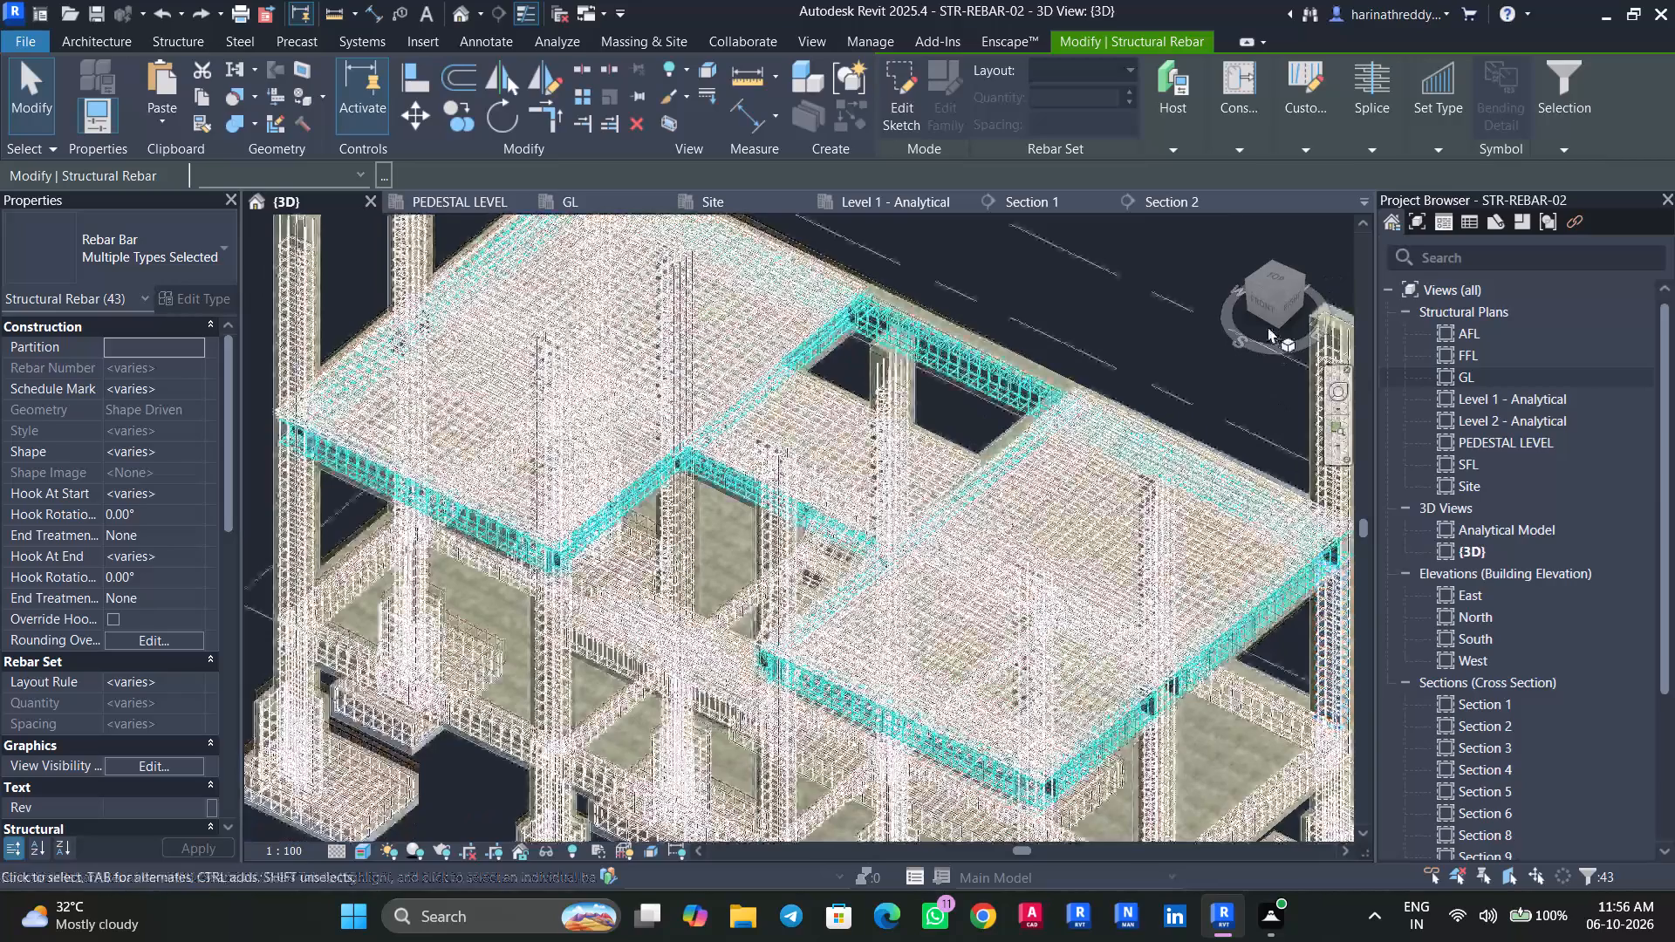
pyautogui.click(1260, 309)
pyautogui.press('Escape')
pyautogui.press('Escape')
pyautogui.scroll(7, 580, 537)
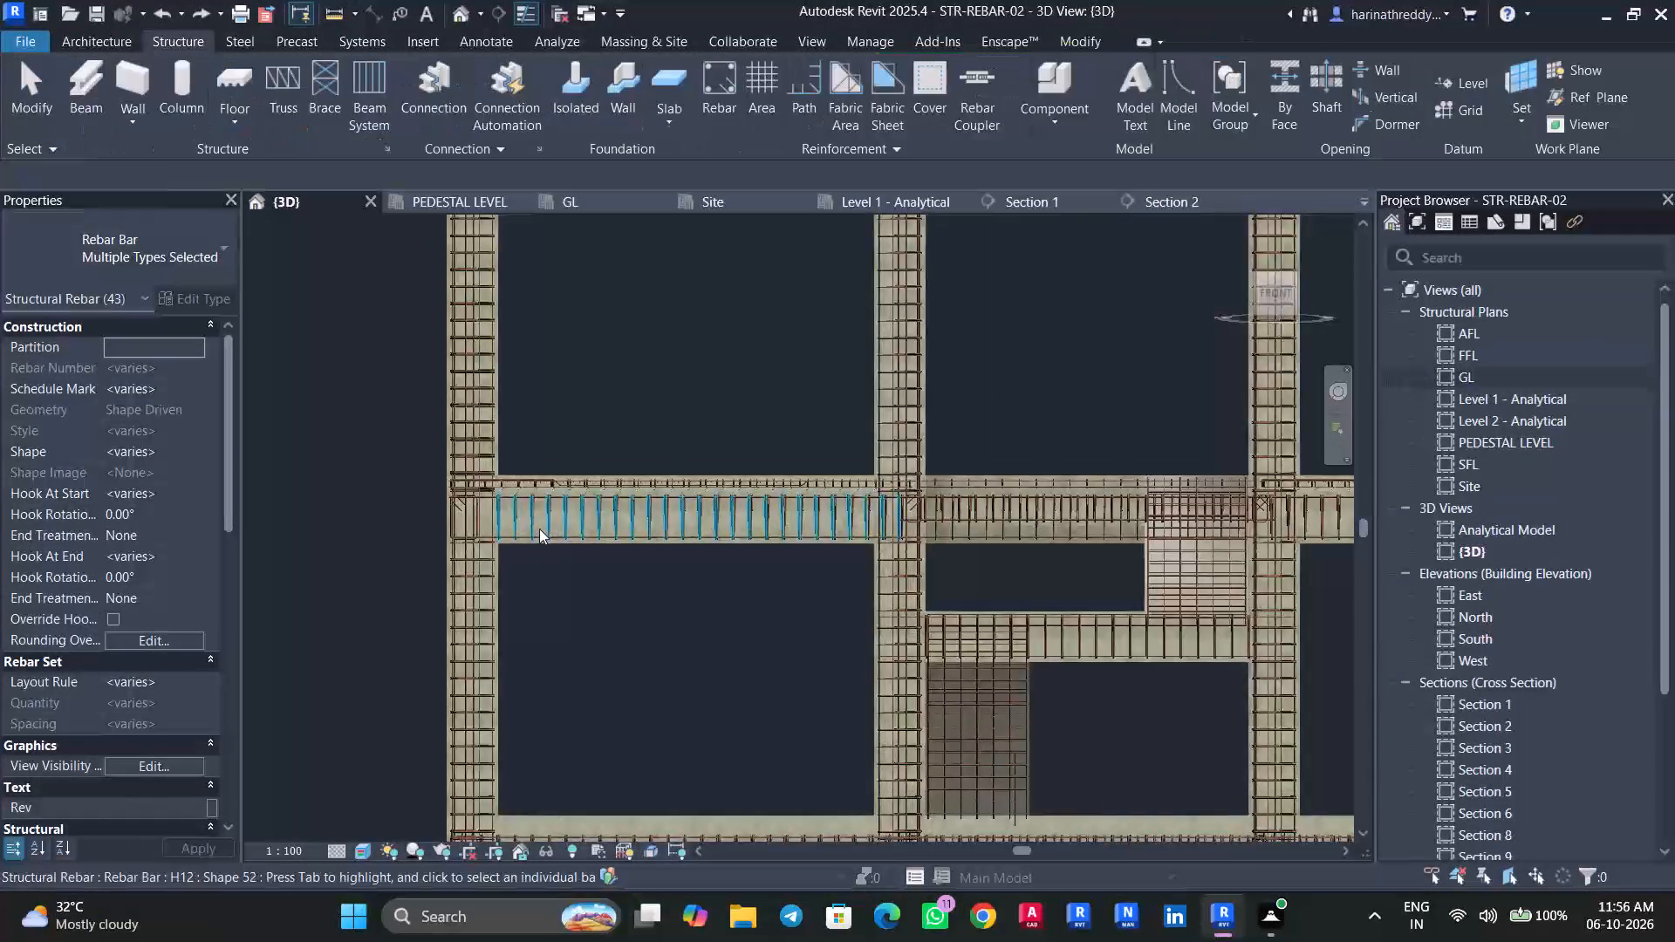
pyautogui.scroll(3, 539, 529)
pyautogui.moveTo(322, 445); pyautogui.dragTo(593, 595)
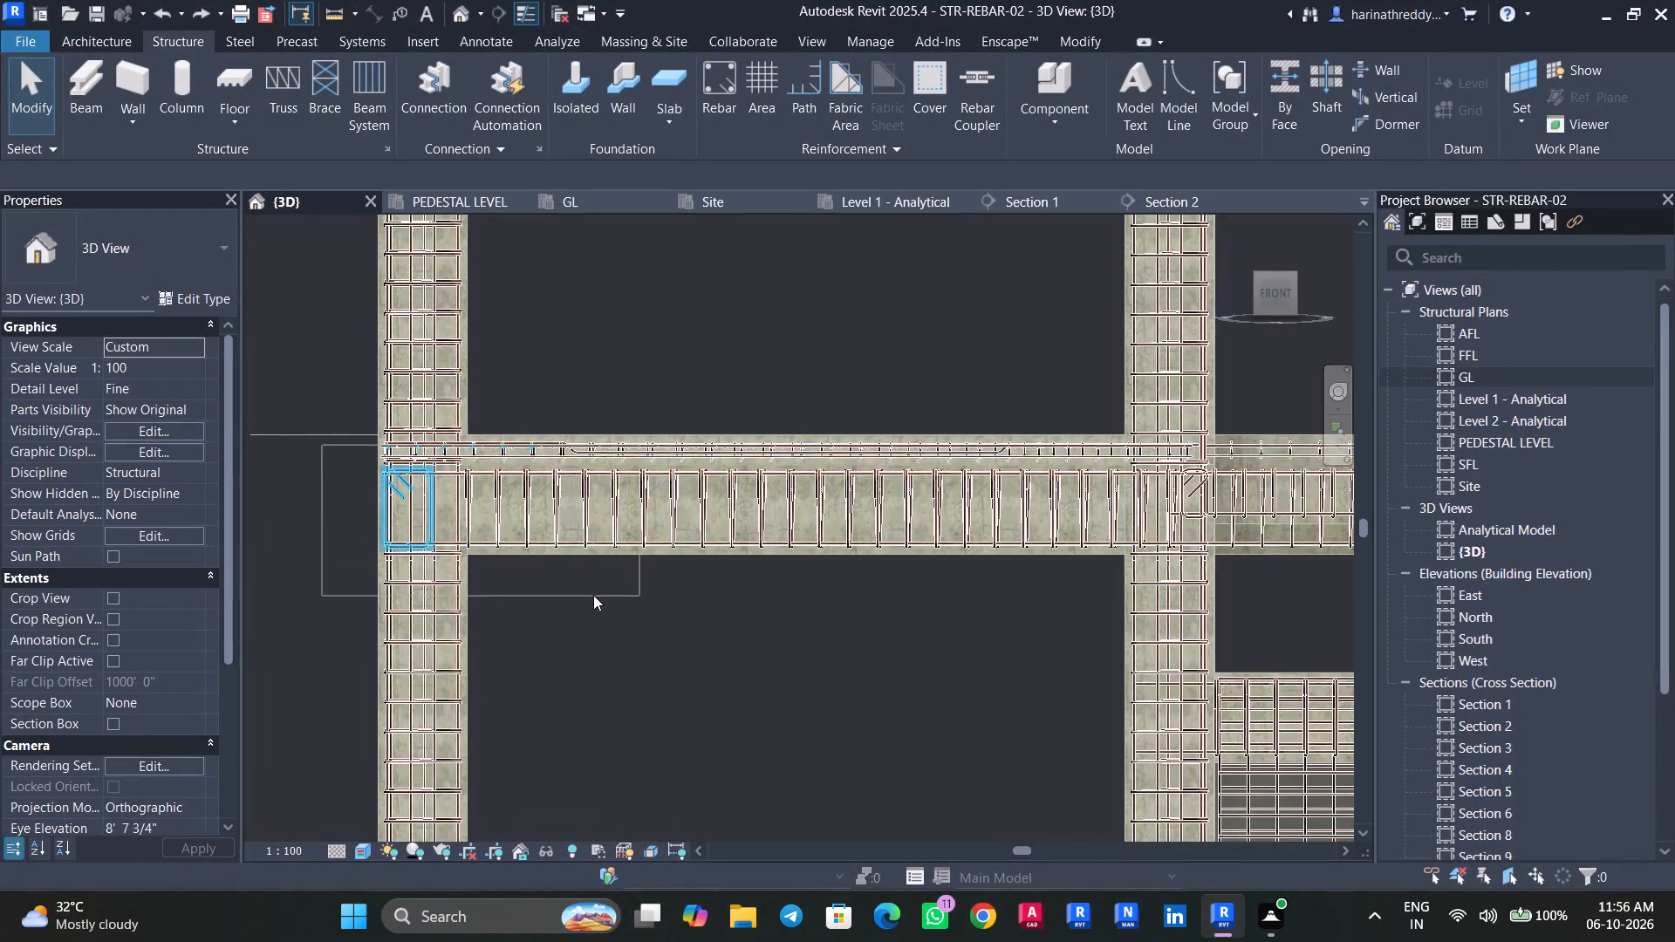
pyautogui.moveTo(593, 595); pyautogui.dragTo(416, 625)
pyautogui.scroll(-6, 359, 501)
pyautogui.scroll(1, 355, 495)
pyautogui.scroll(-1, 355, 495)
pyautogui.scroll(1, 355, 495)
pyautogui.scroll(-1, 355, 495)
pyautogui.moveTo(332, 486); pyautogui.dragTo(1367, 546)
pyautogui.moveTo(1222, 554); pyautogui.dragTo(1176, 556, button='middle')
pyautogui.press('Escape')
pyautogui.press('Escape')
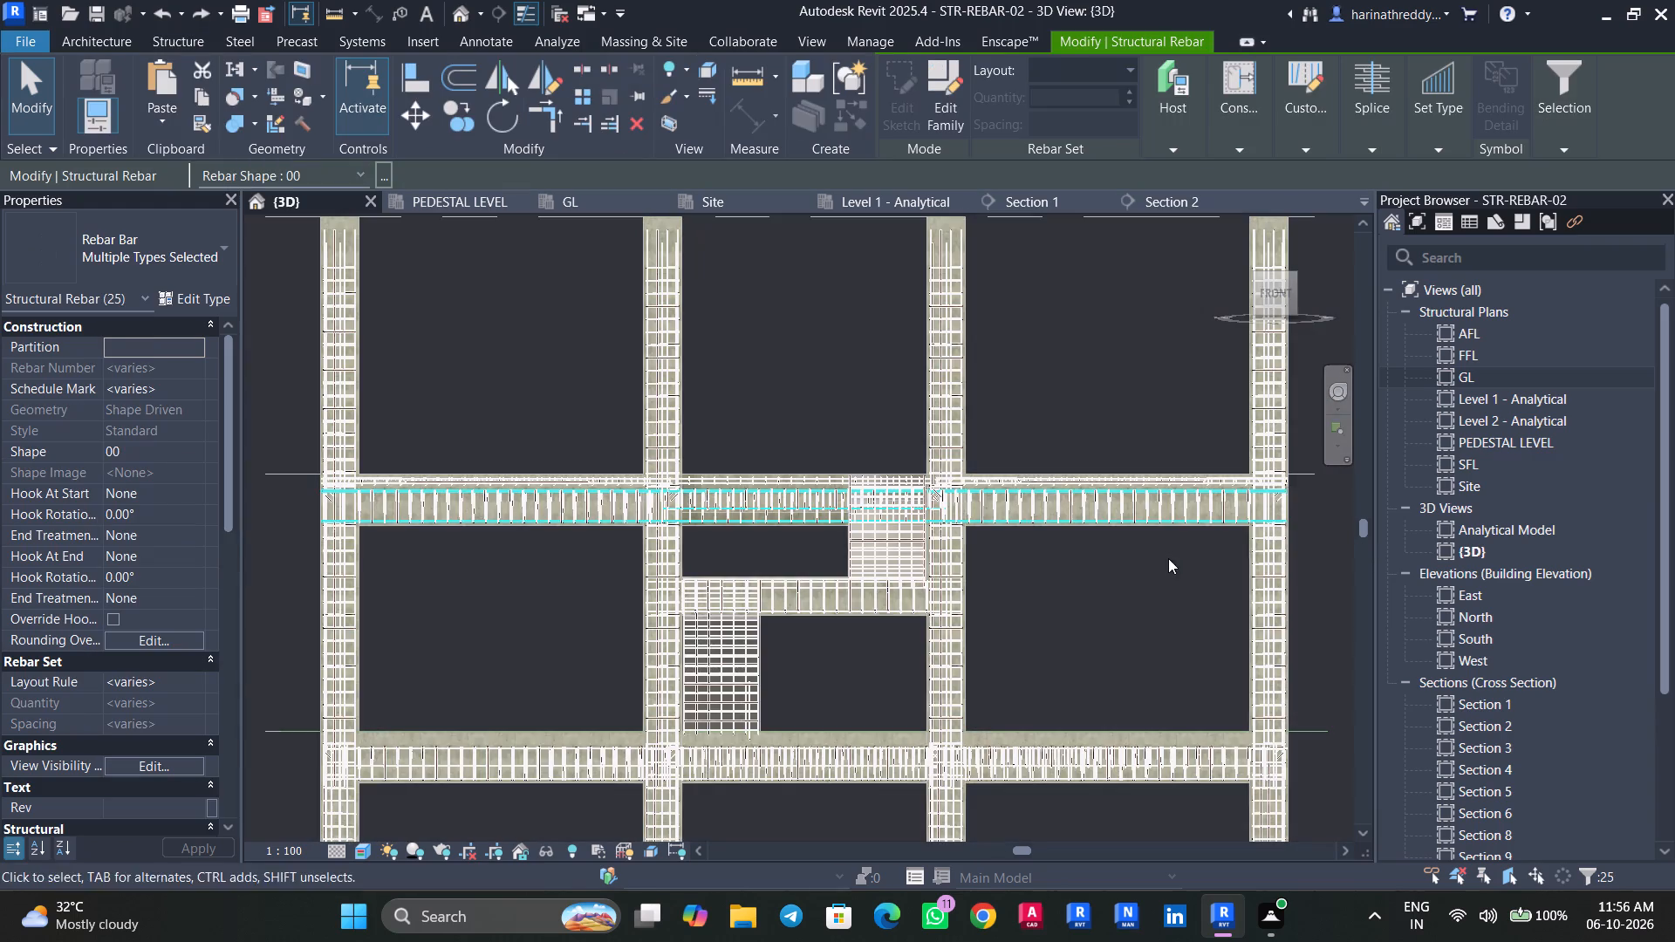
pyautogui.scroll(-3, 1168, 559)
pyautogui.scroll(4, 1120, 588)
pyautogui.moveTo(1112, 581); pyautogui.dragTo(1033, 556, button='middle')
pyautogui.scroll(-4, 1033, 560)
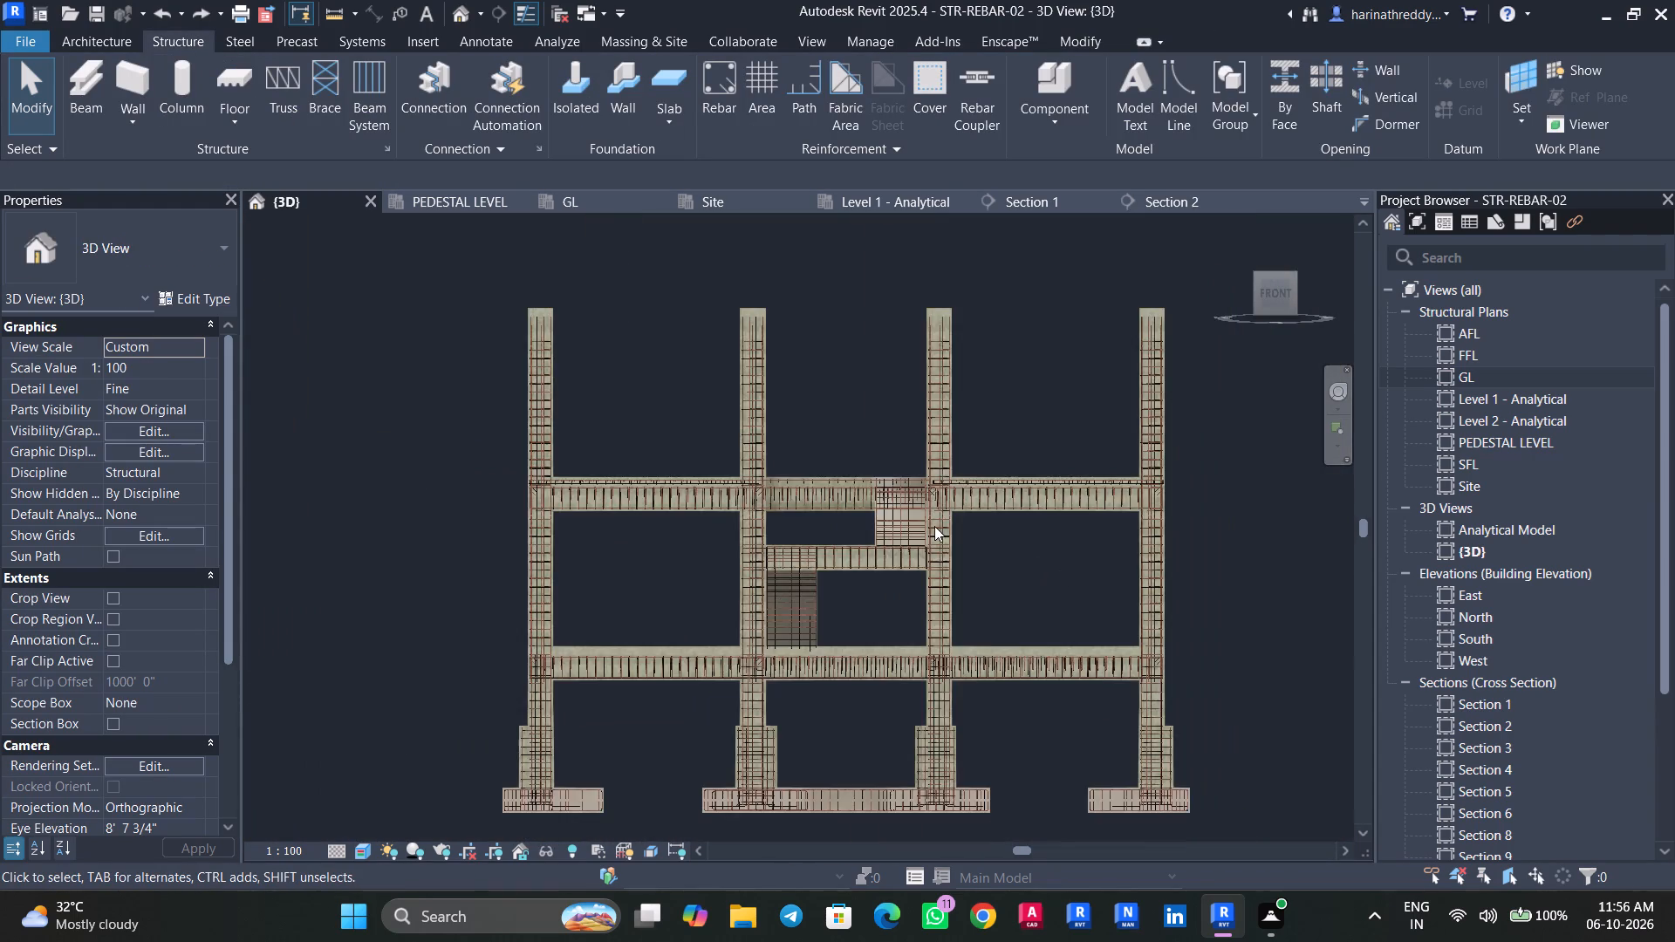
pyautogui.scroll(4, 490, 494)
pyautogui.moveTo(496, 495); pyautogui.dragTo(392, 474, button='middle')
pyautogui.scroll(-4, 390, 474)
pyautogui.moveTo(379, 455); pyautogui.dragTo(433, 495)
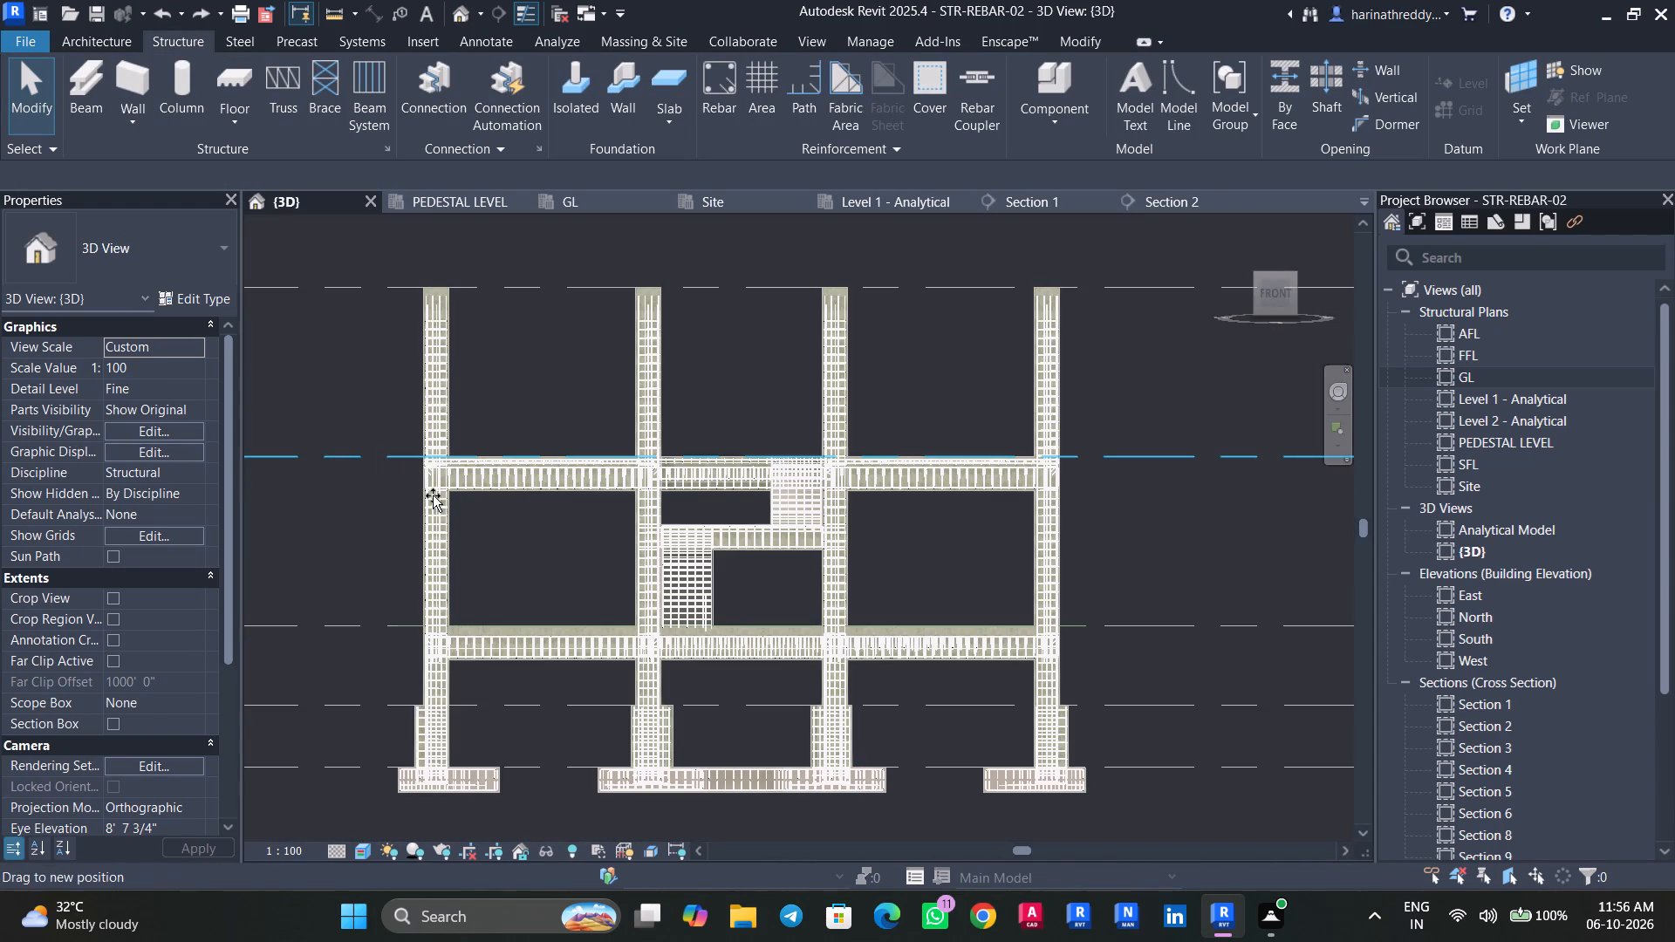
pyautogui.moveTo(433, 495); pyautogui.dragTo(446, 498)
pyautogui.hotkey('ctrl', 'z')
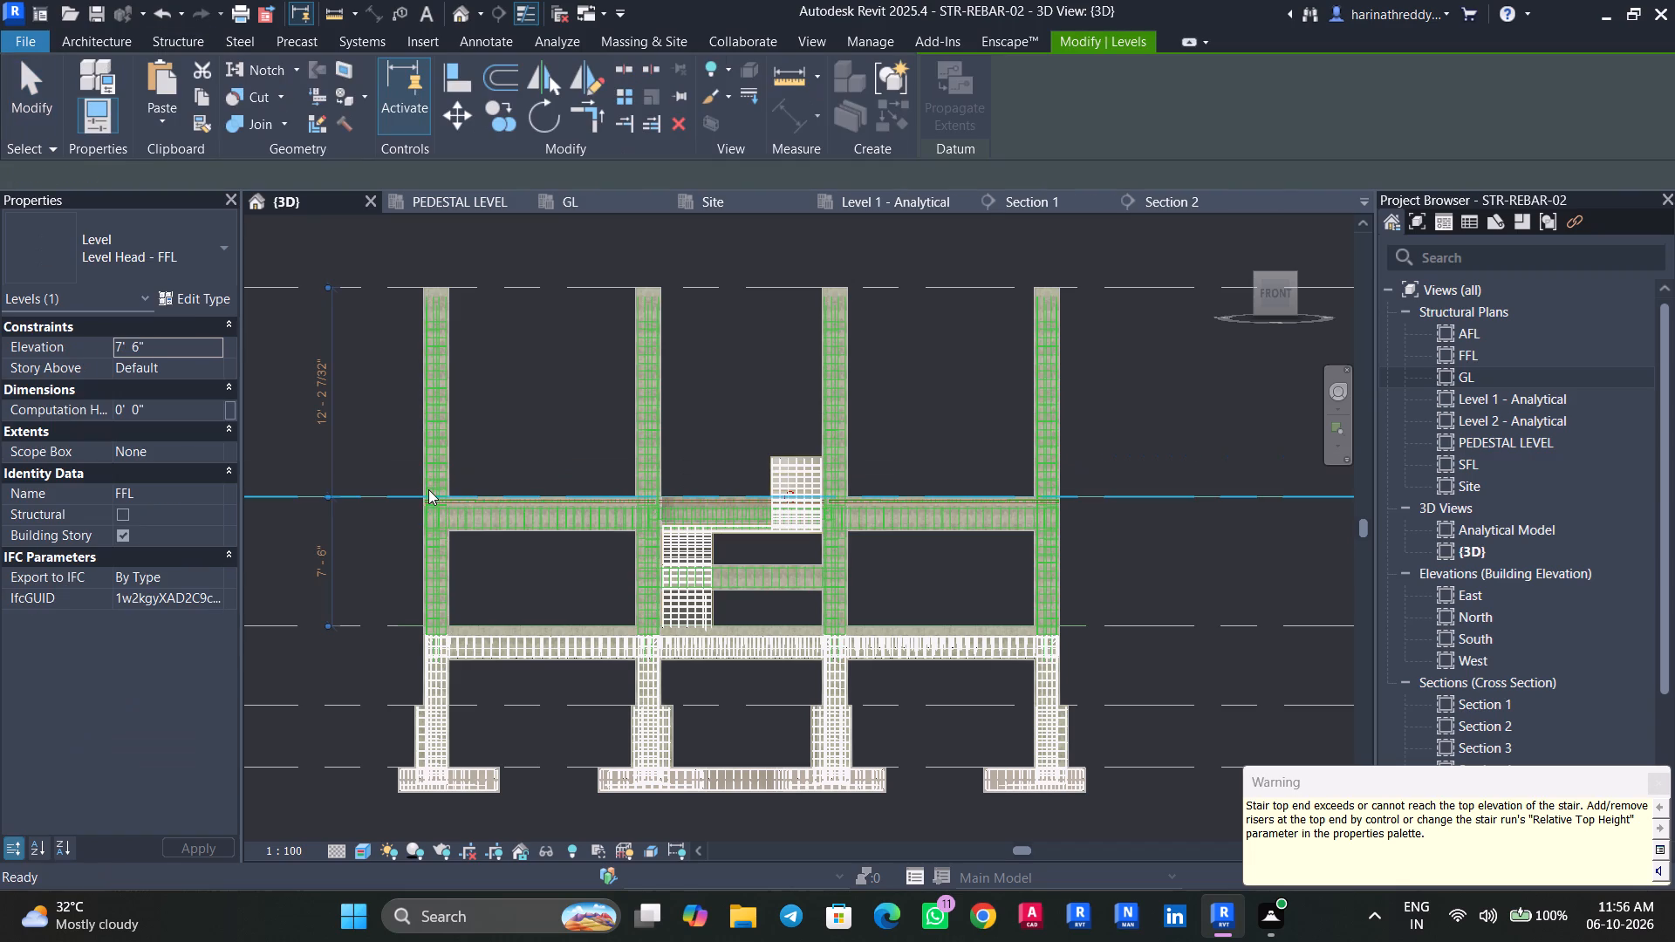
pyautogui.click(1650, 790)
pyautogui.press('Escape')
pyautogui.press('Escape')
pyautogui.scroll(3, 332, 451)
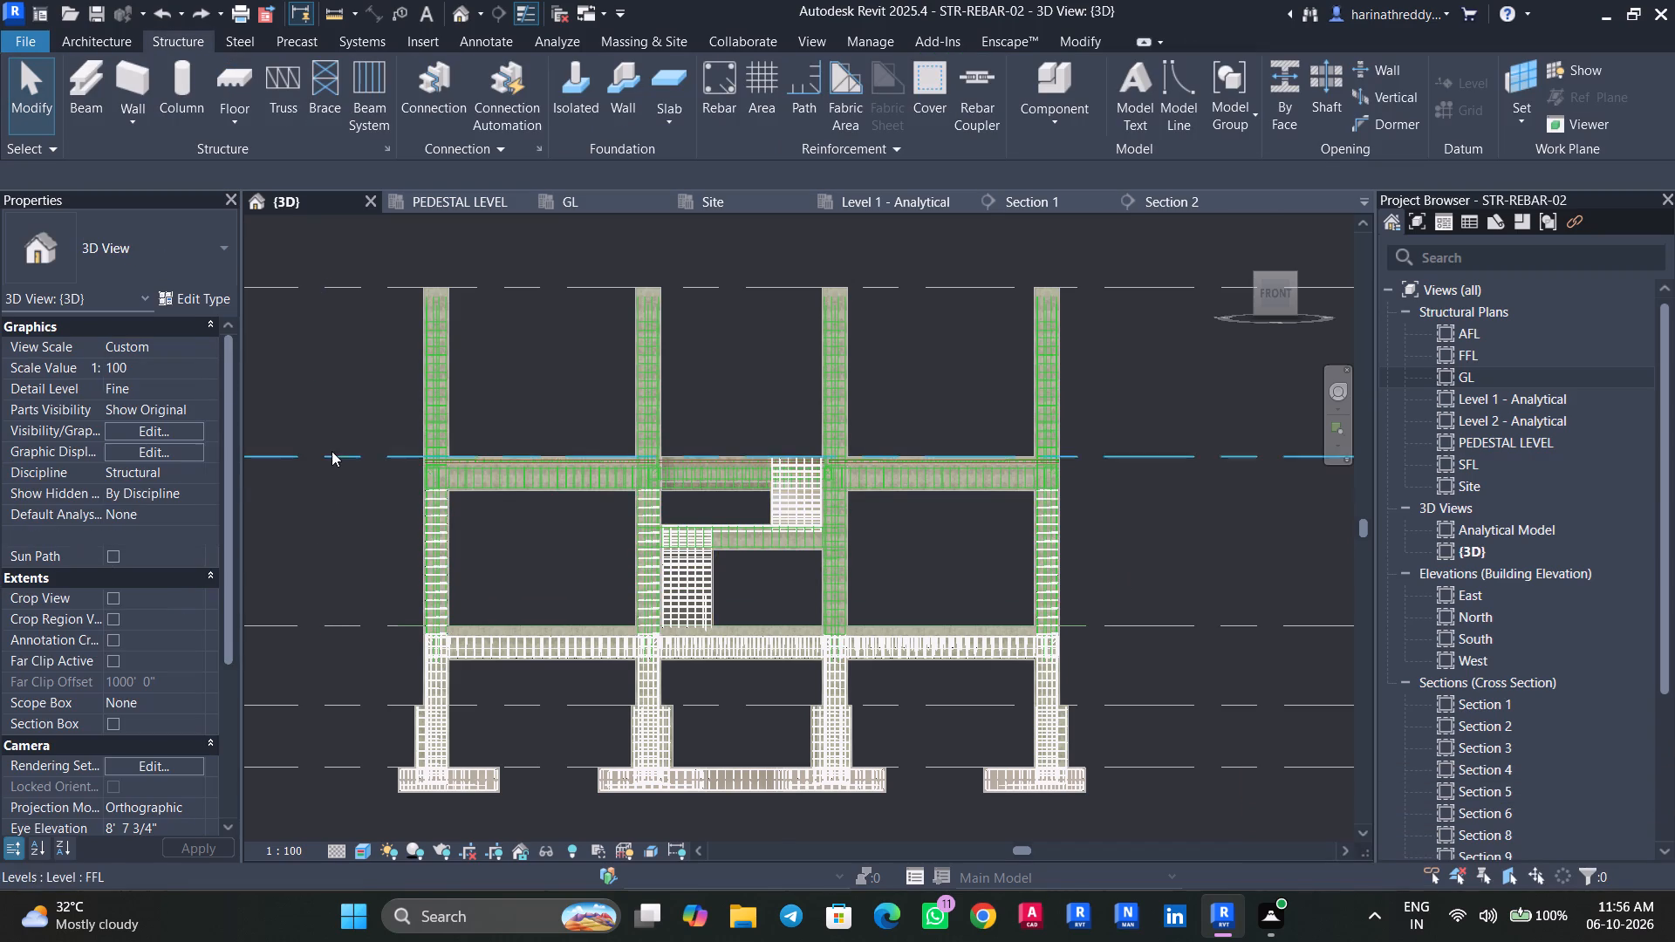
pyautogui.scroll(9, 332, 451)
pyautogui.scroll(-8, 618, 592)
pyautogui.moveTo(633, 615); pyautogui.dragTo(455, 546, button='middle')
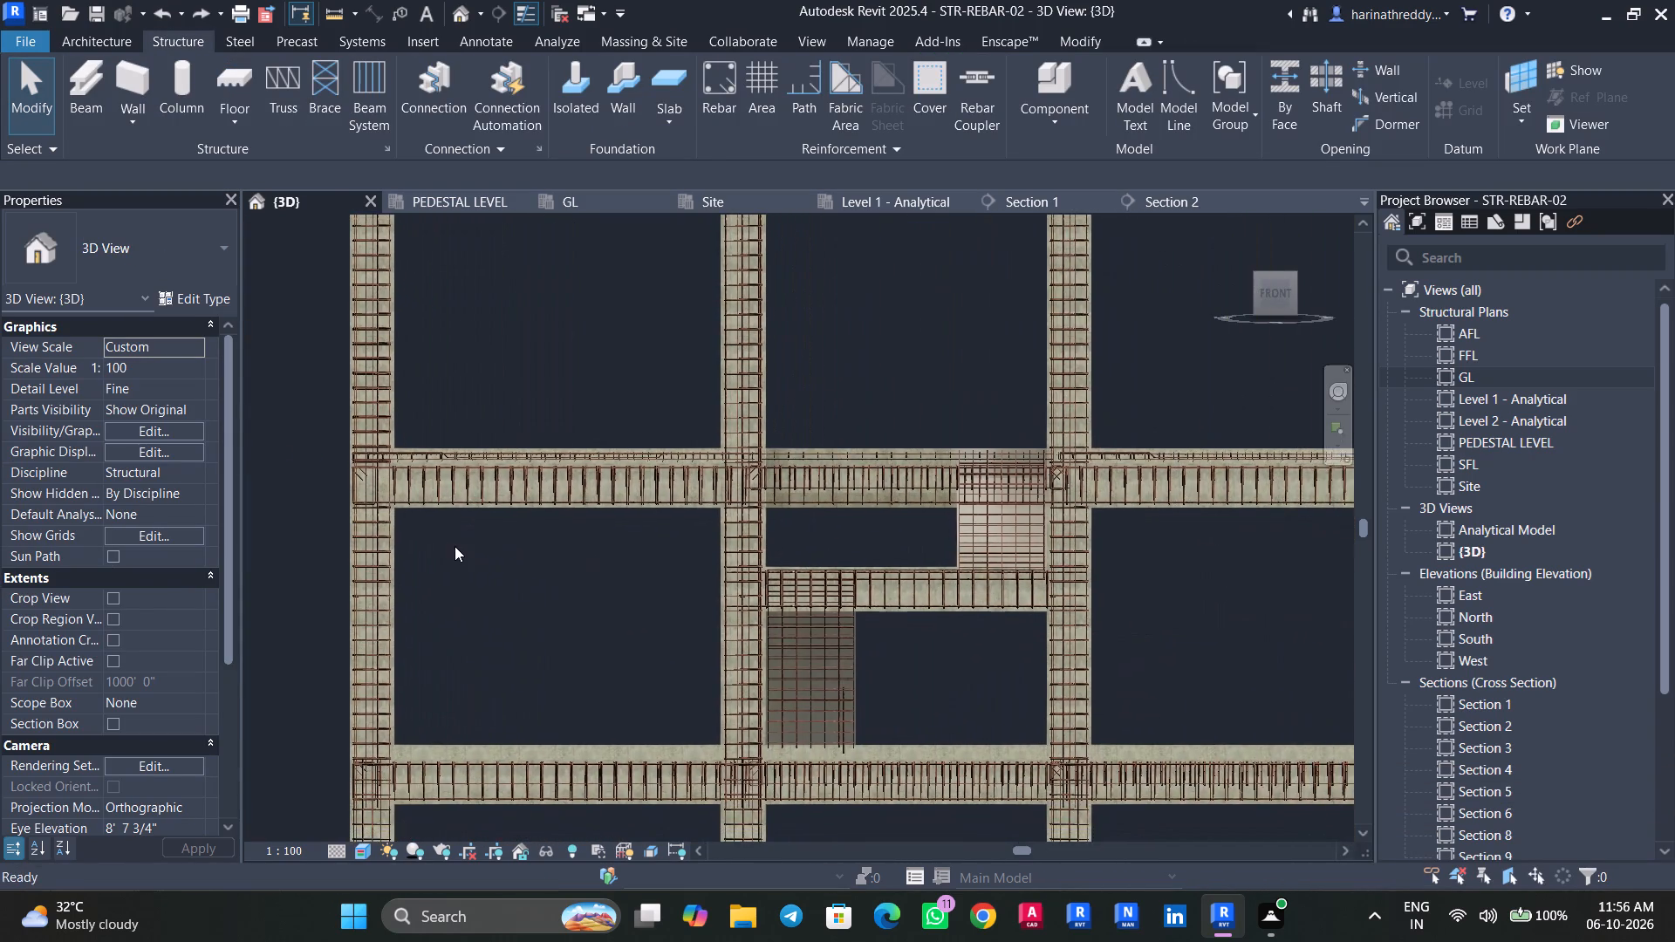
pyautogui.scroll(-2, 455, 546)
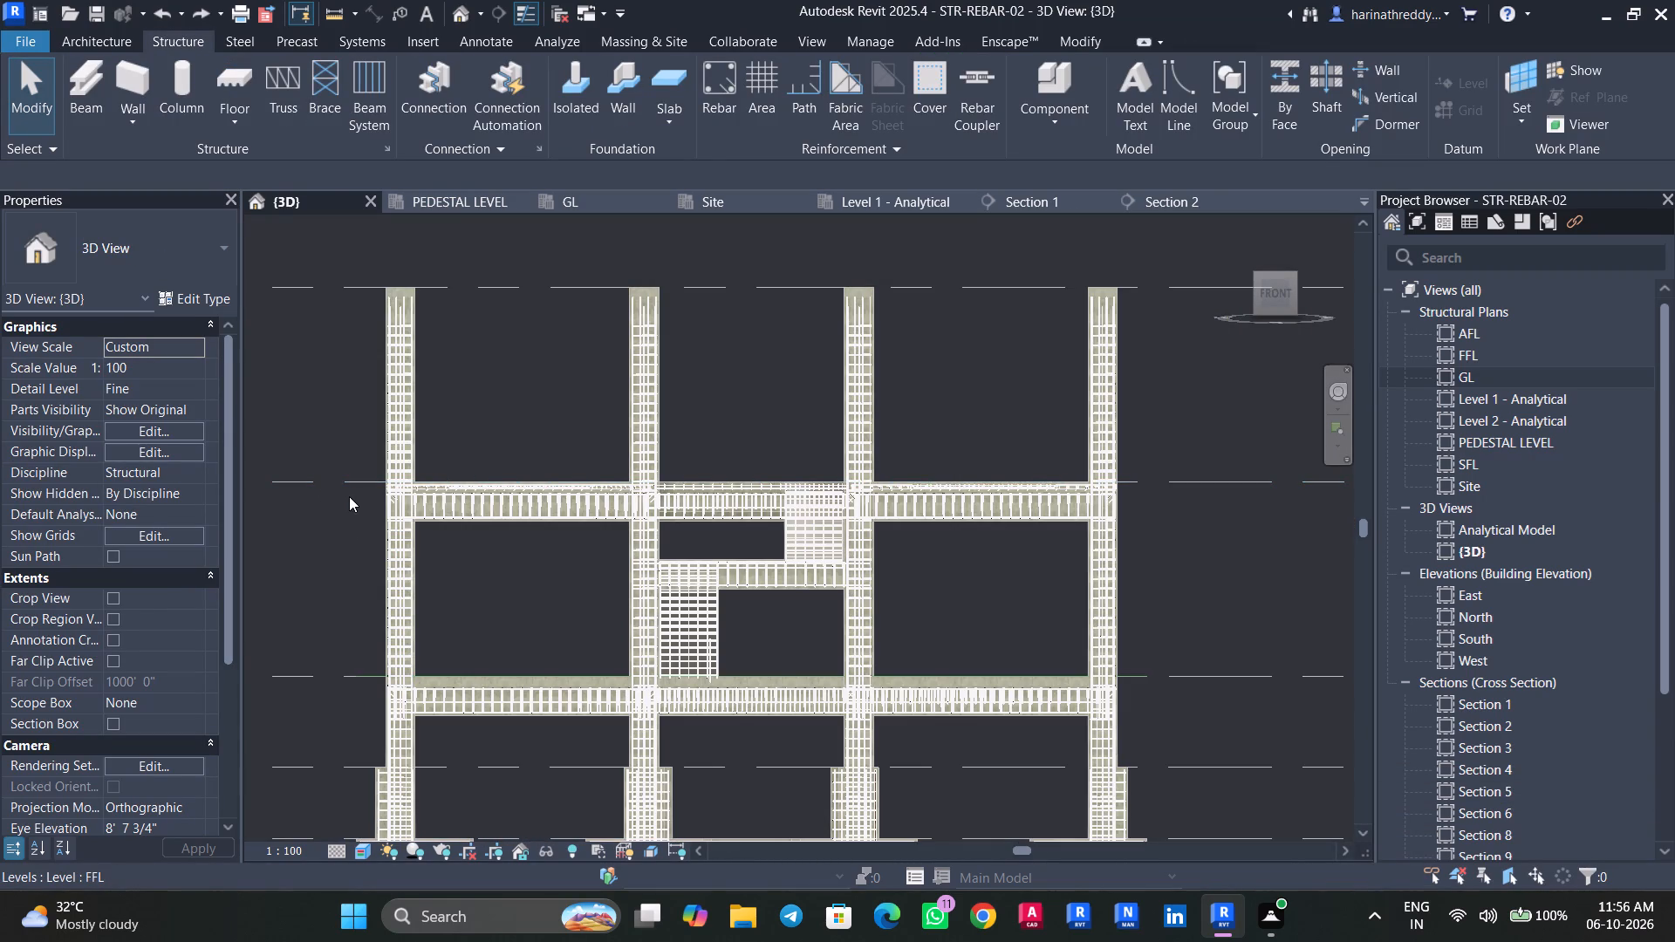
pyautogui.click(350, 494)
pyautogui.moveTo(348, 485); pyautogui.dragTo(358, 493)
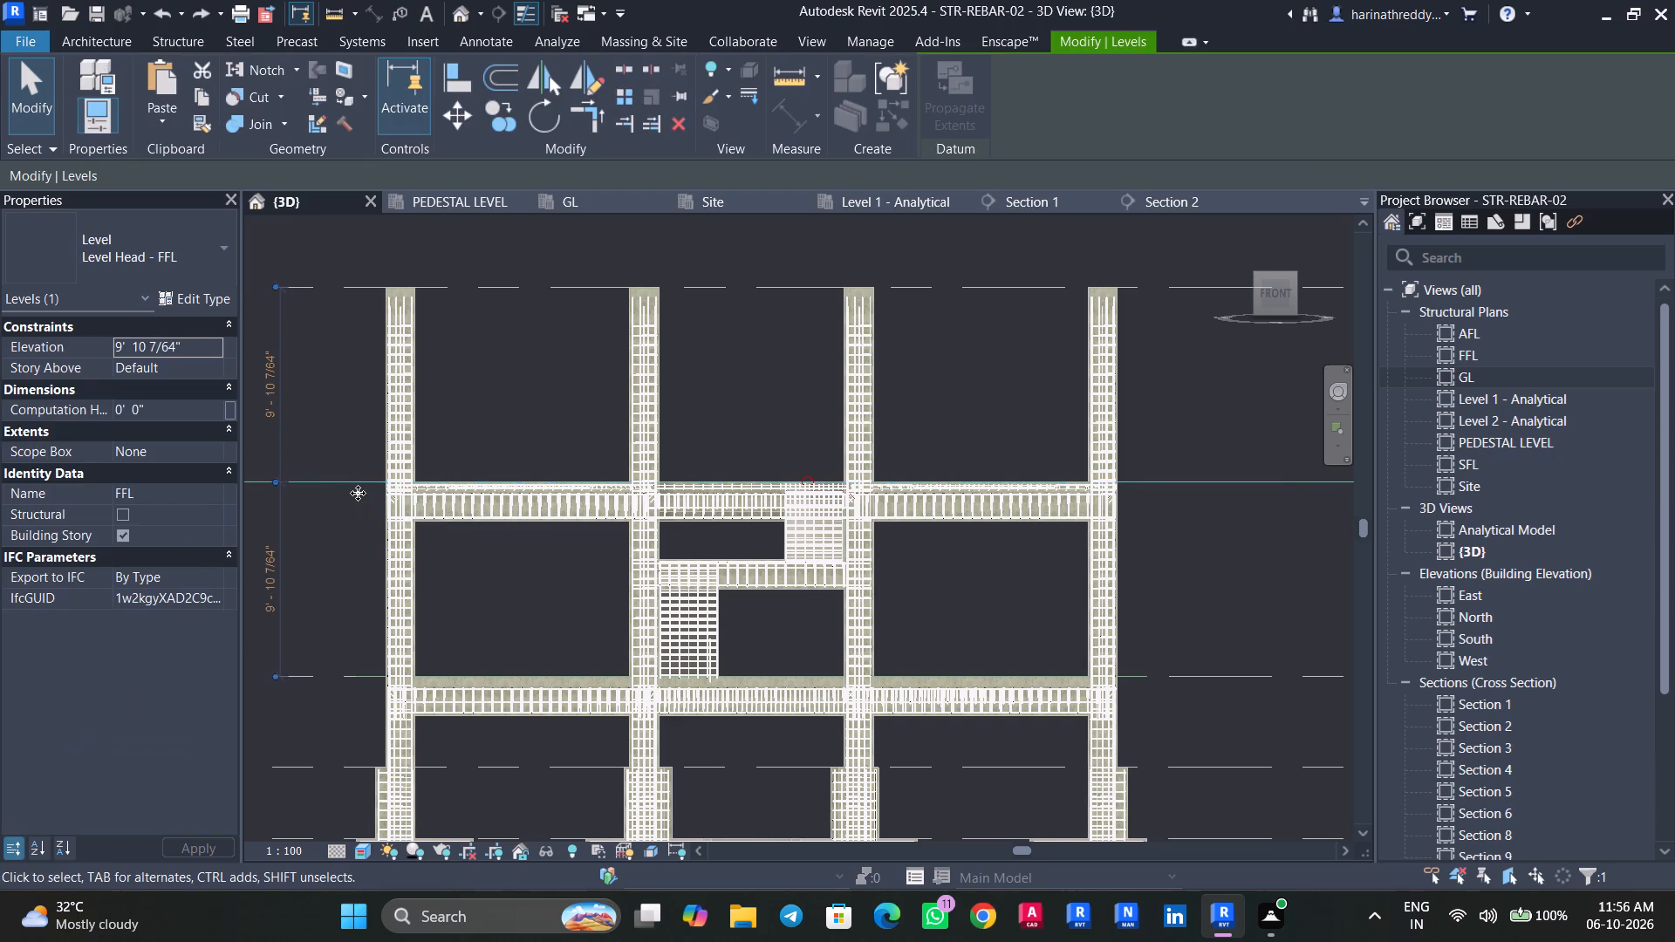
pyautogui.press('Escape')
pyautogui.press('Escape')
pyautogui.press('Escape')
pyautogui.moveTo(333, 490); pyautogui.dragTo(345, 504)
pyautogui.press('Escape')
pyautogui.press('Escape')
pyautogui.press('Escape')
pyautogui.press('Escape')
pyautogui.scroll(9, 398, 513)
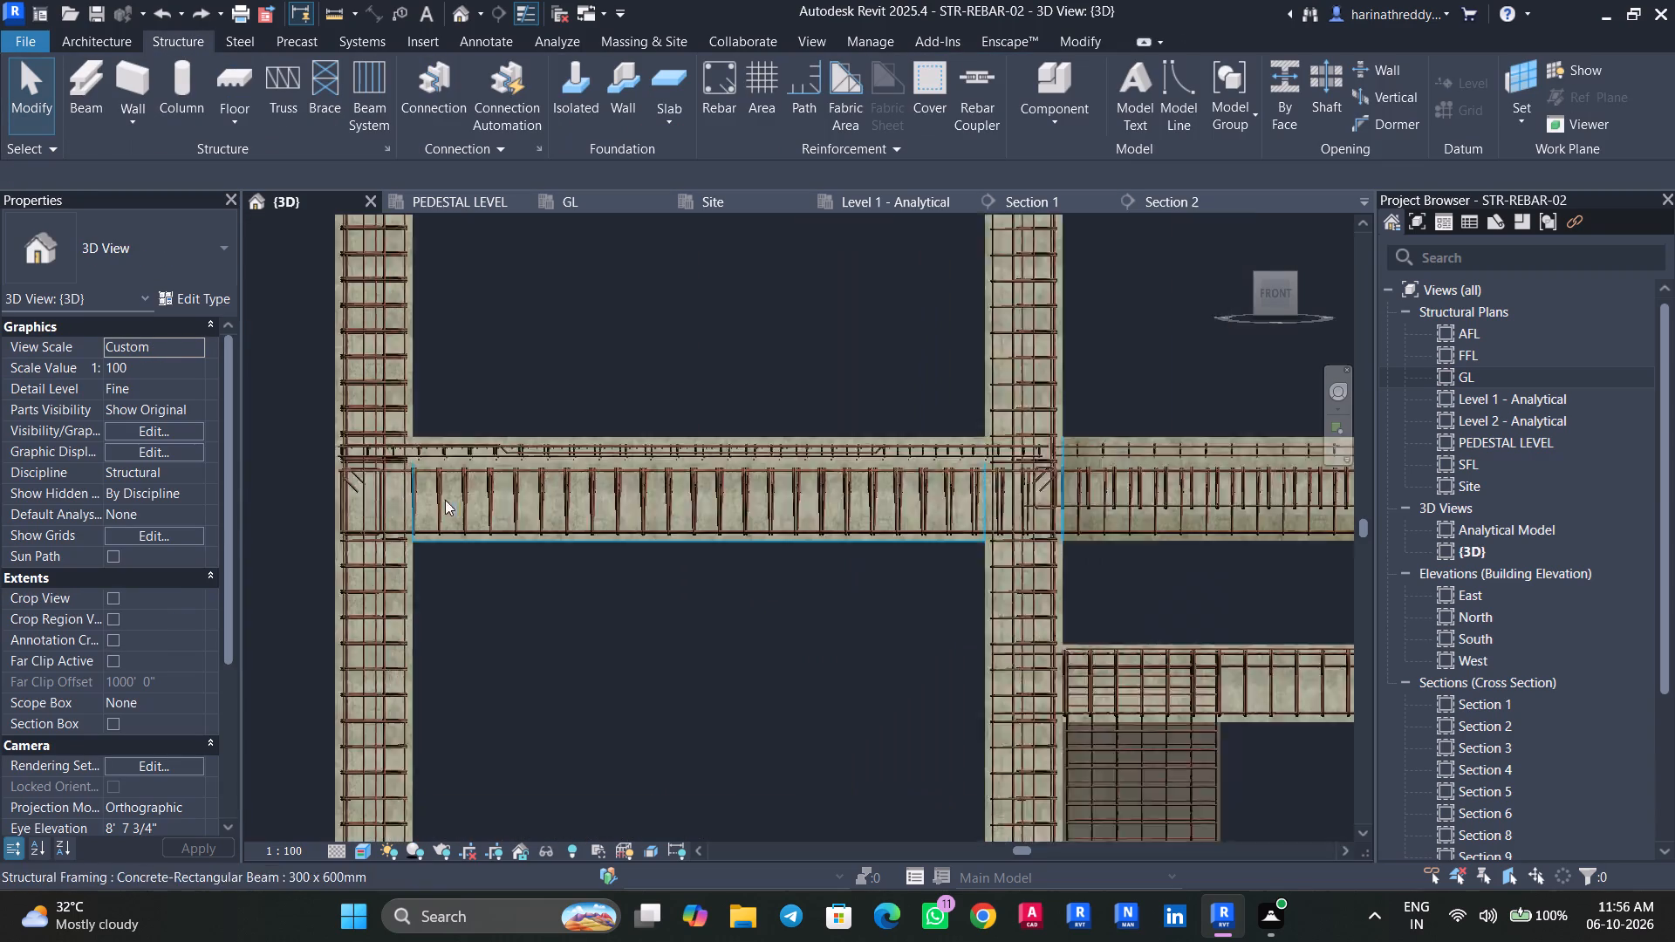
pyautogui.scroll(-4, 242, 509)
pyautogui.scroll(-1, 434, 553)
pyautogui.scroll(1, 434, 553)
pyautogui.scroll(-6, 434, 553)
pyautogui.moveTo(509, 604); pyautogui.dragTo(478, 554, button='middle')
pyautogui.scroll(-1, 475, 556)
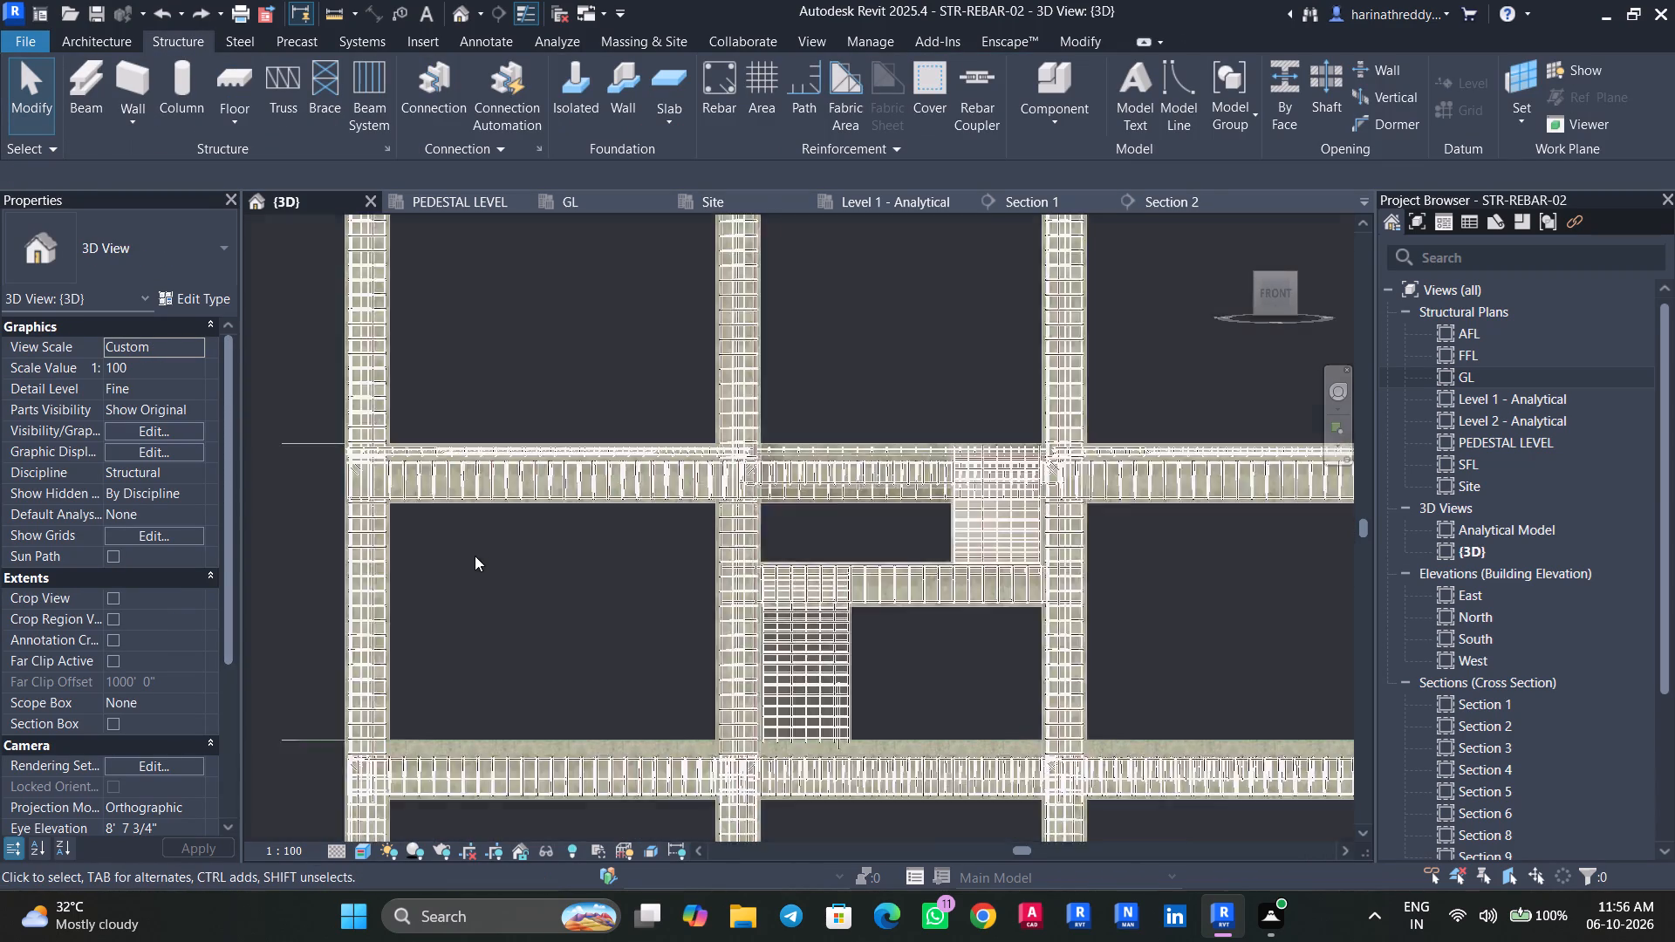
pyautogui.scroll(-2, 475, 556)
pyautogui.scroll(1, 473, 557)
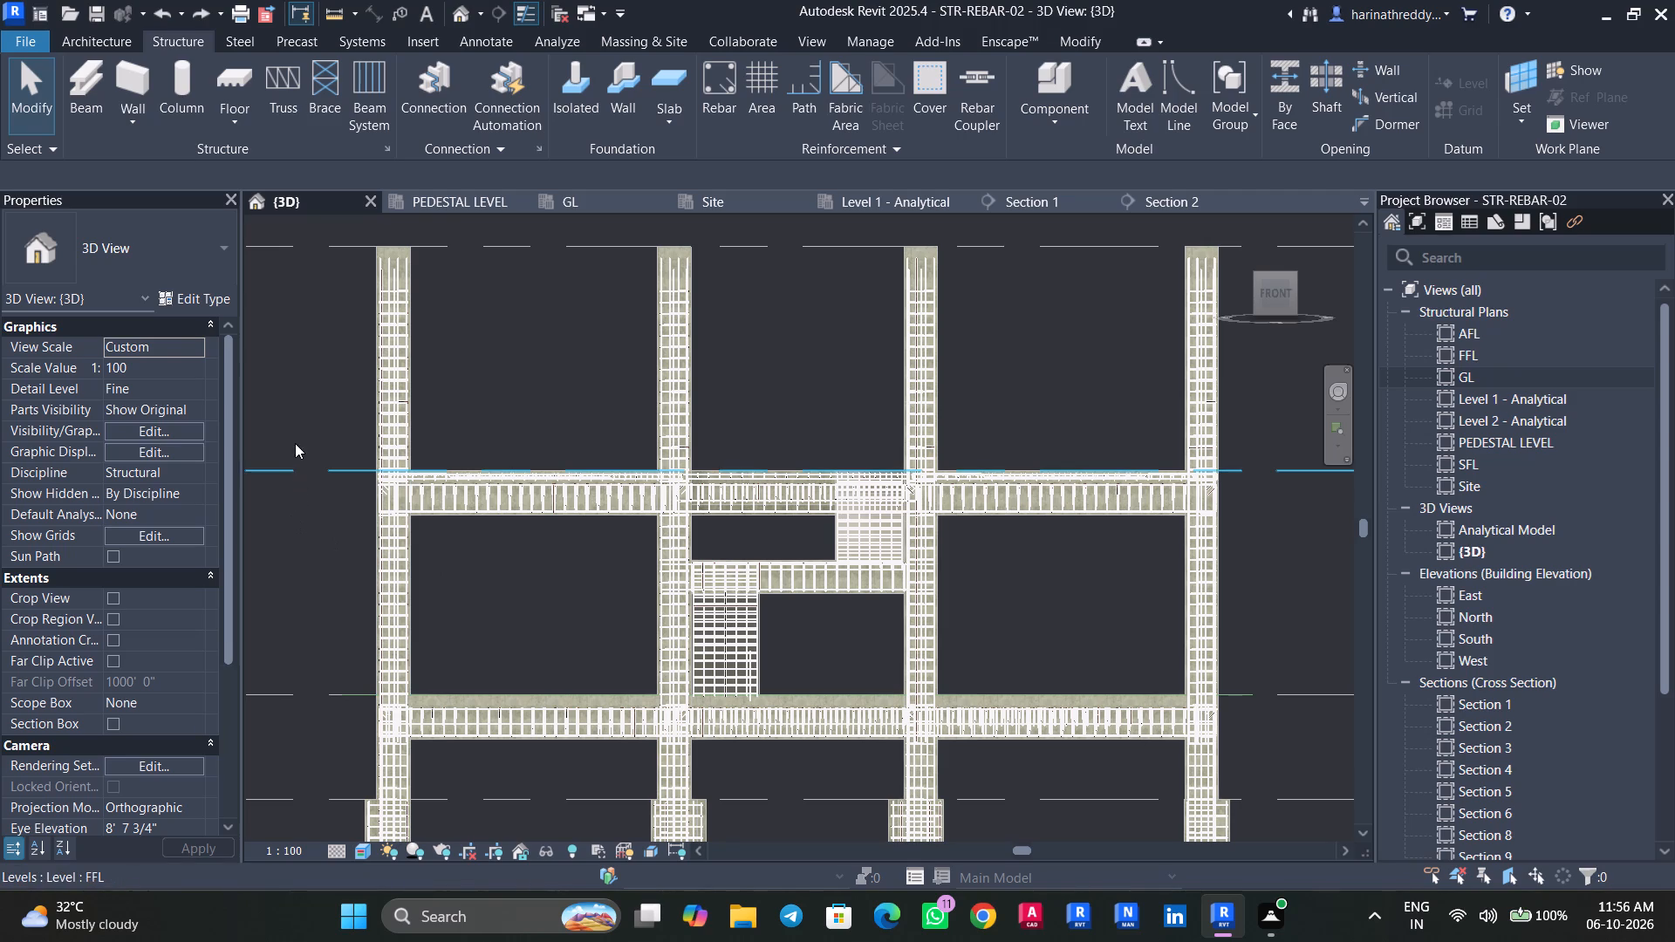
# Copy the whole FFL slab and beams with their reinforcement and paste them aligned to level SFL.
pyautogui.moveTo(295, 439); pyautogui.dragTo(1275, 534)
pyautogui.scroll(3, 1133, 447)
pyautogui.keyDown('shift'); pyautogui.moveTo(1128, 452); pyautogui.dragTo(1140, 631, button='middle'); pyautogui.keyUp('shift')
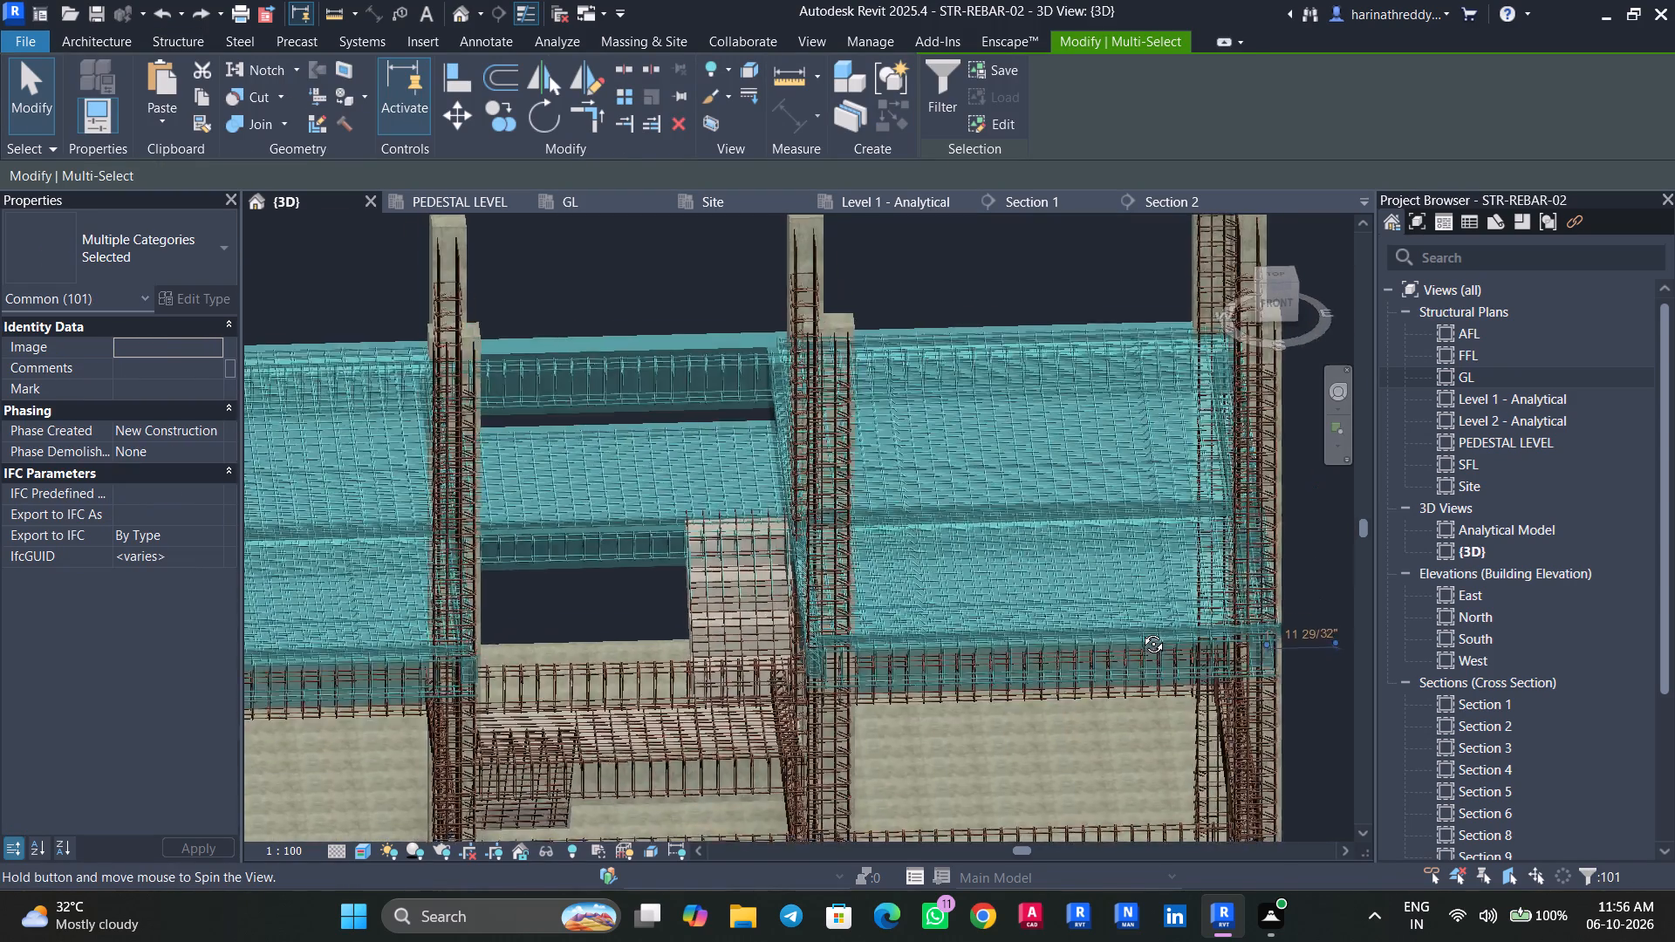
pyautogui.keyDown('shift'); pyautogui.moveTo(1140, 631); pyautogui.dragTo(1074, 680, button='middle'); pyautogui.keyUp('shift')
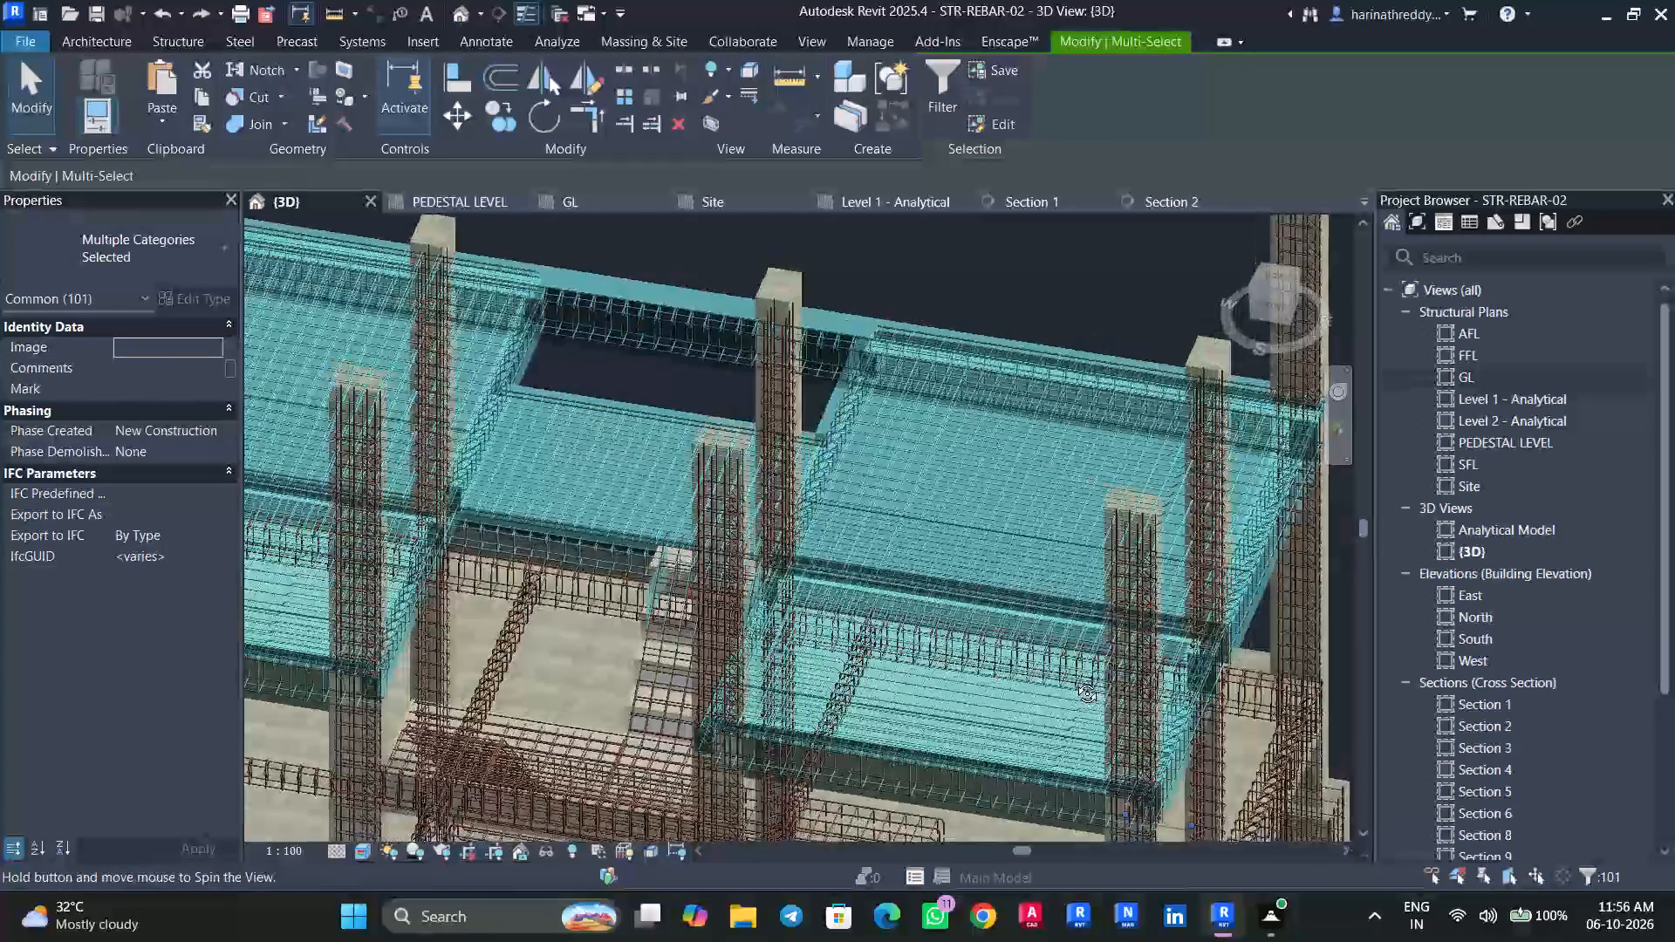
pyautogui.keyDown('shift'); pyautogui.moveTo(1074, 680); pyautogui.dragTo(1072, 680, button='middle'); pyautogui.keyUp('shift')
pyautogui.scroll(-4, 953, 584)
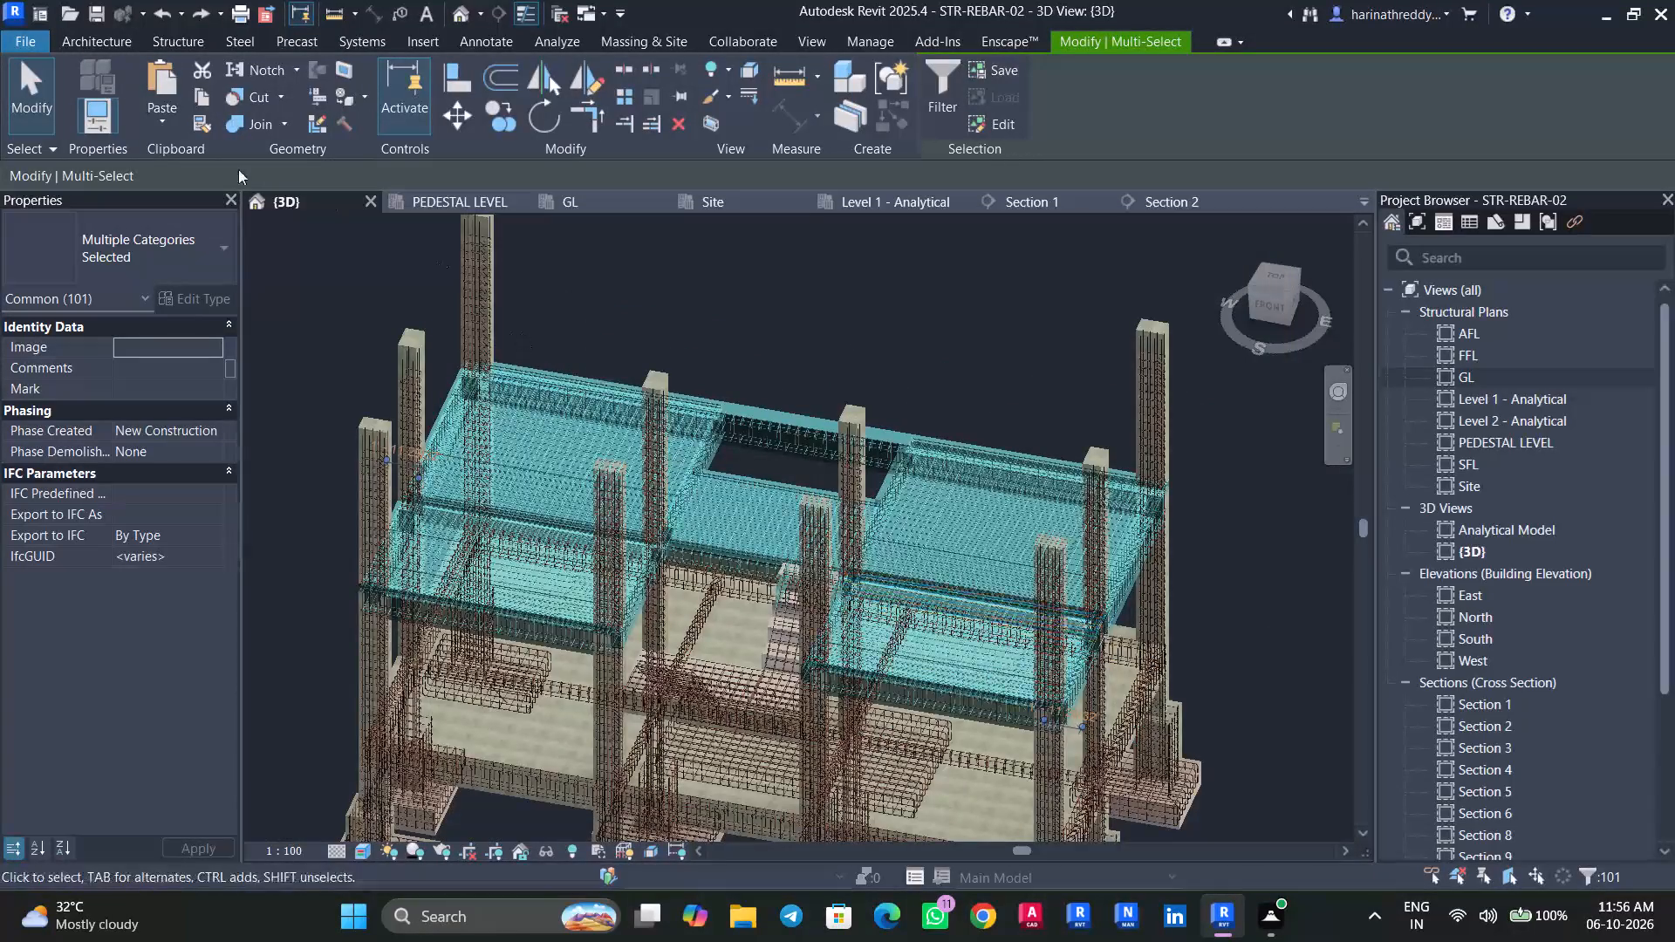
pyautogui.doubleClick(198, 95)
pyautogui.click(167, 119)
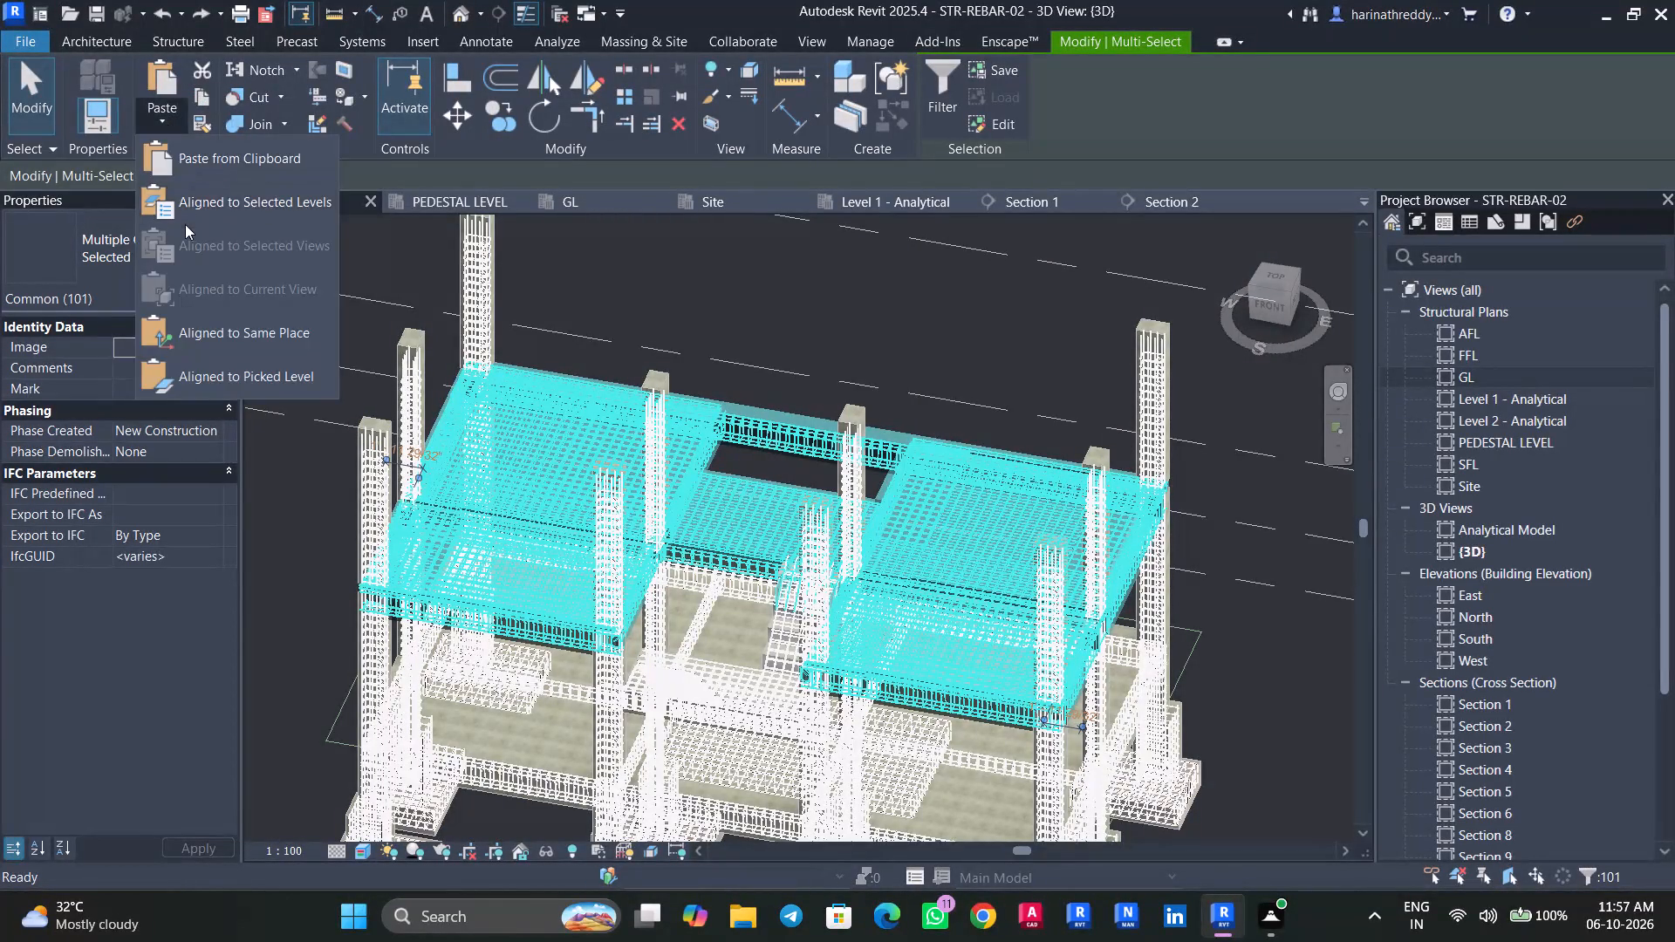
pyautogui.click(188, 205)
pyautogui.click(122, 358)
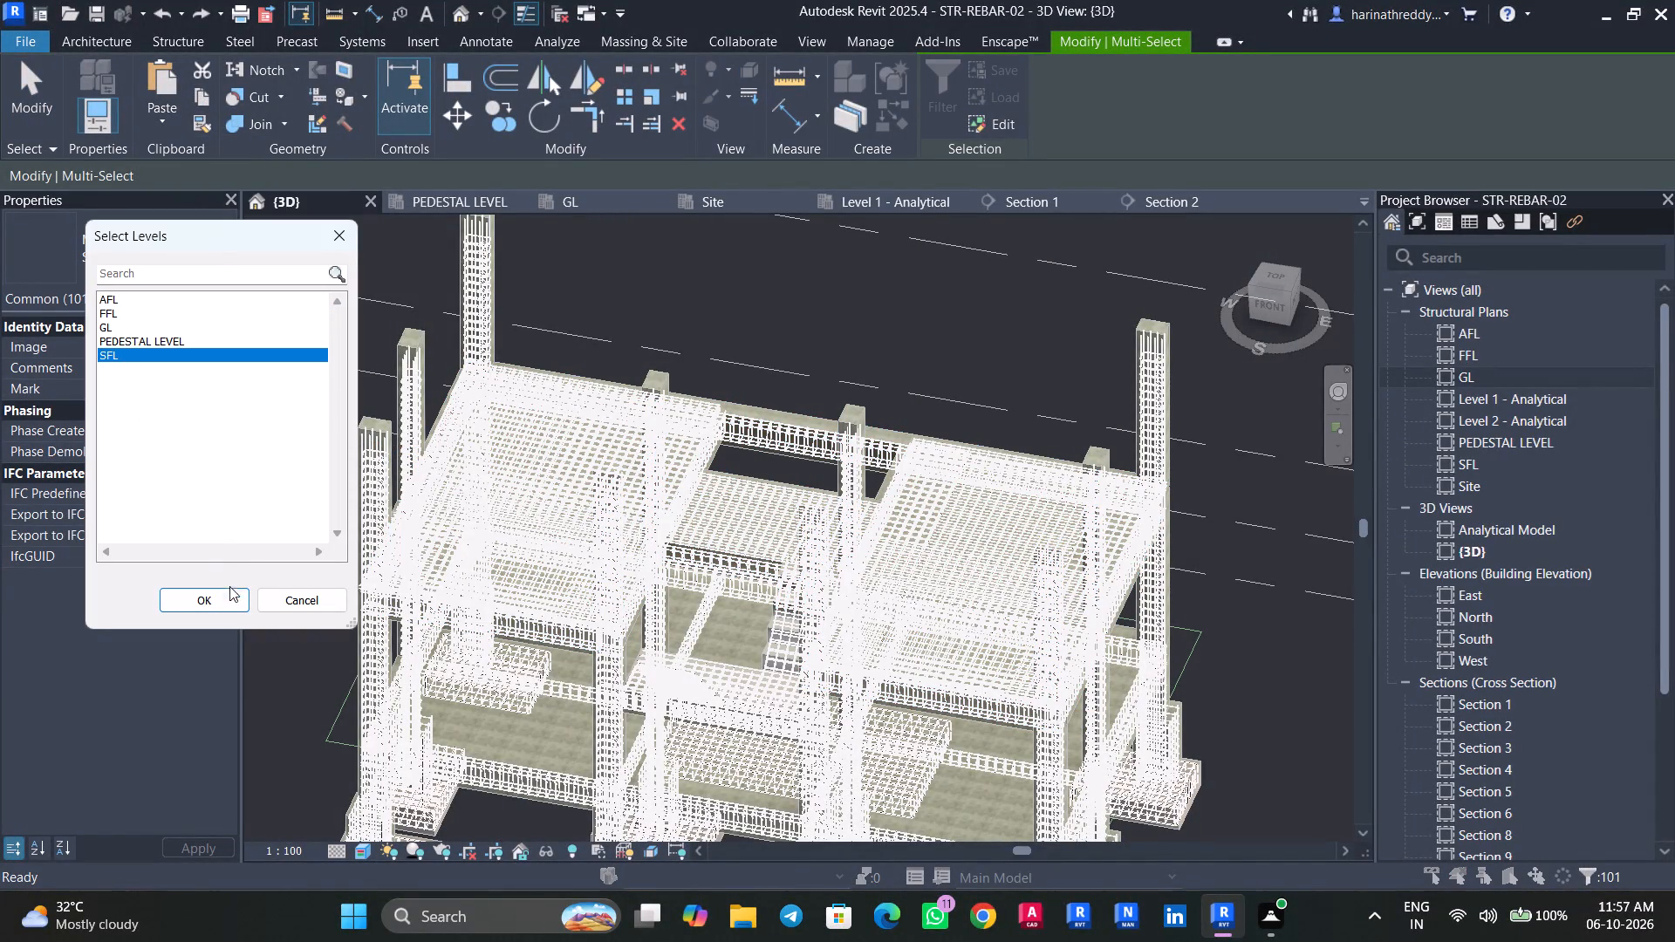
pyautogui.click(226, 601)
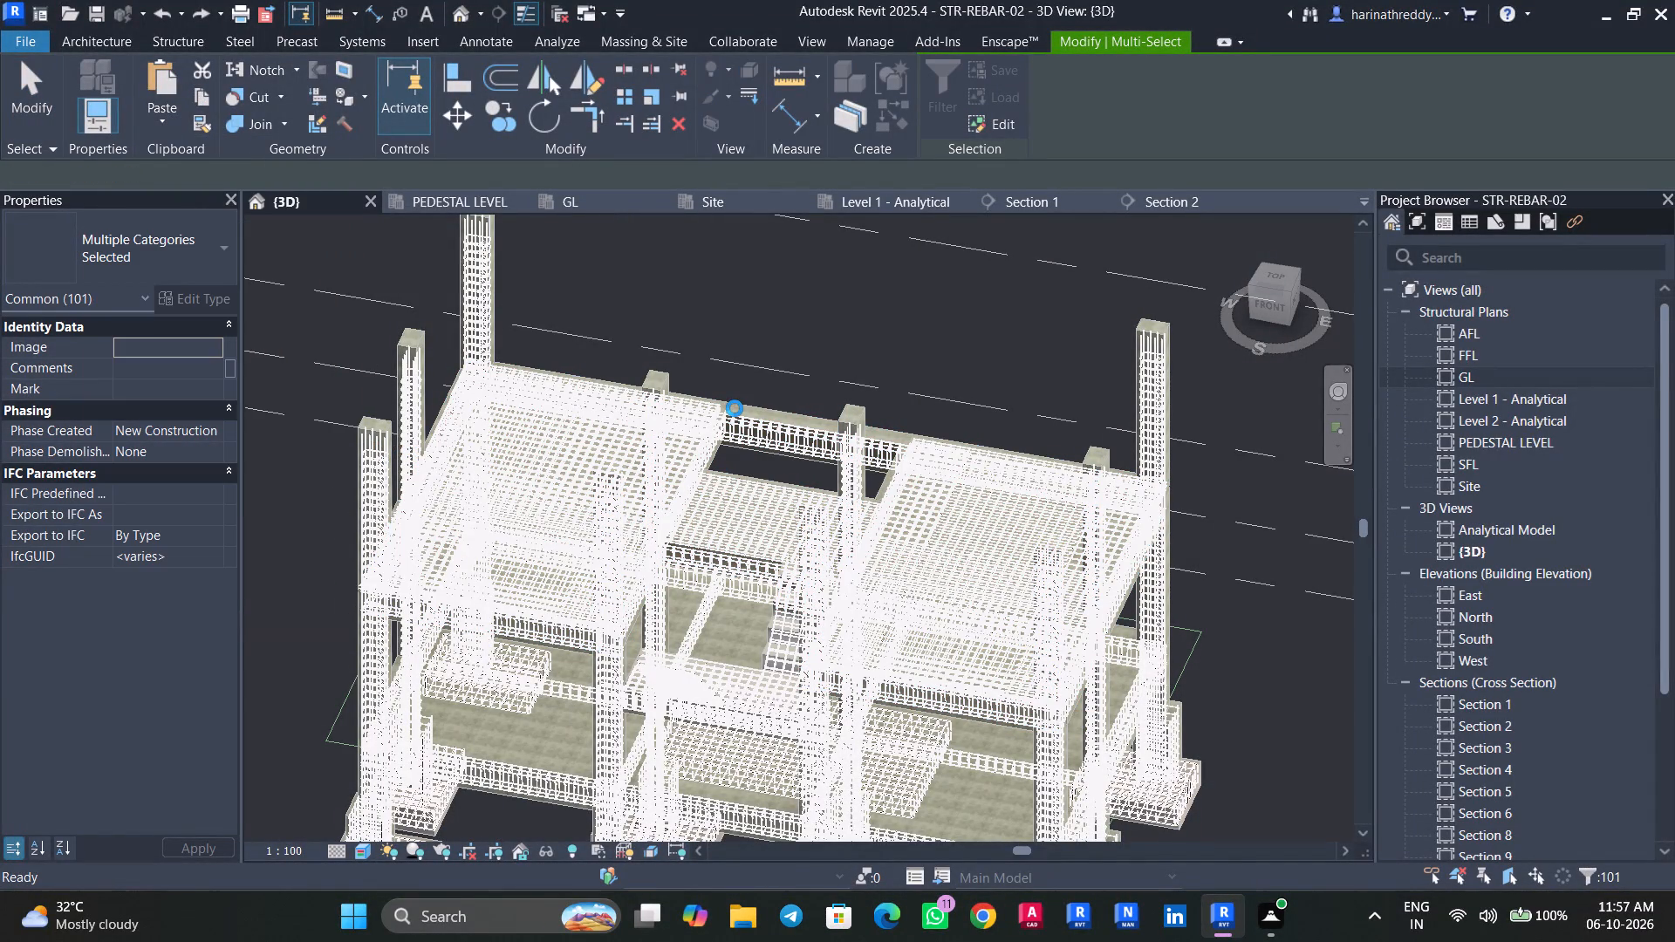
# Examine the pasted SFL slab and beam reinforcement at its edges, corners and openings from several 3D angles.
pyautogui.scroll(3, 1099, 358)
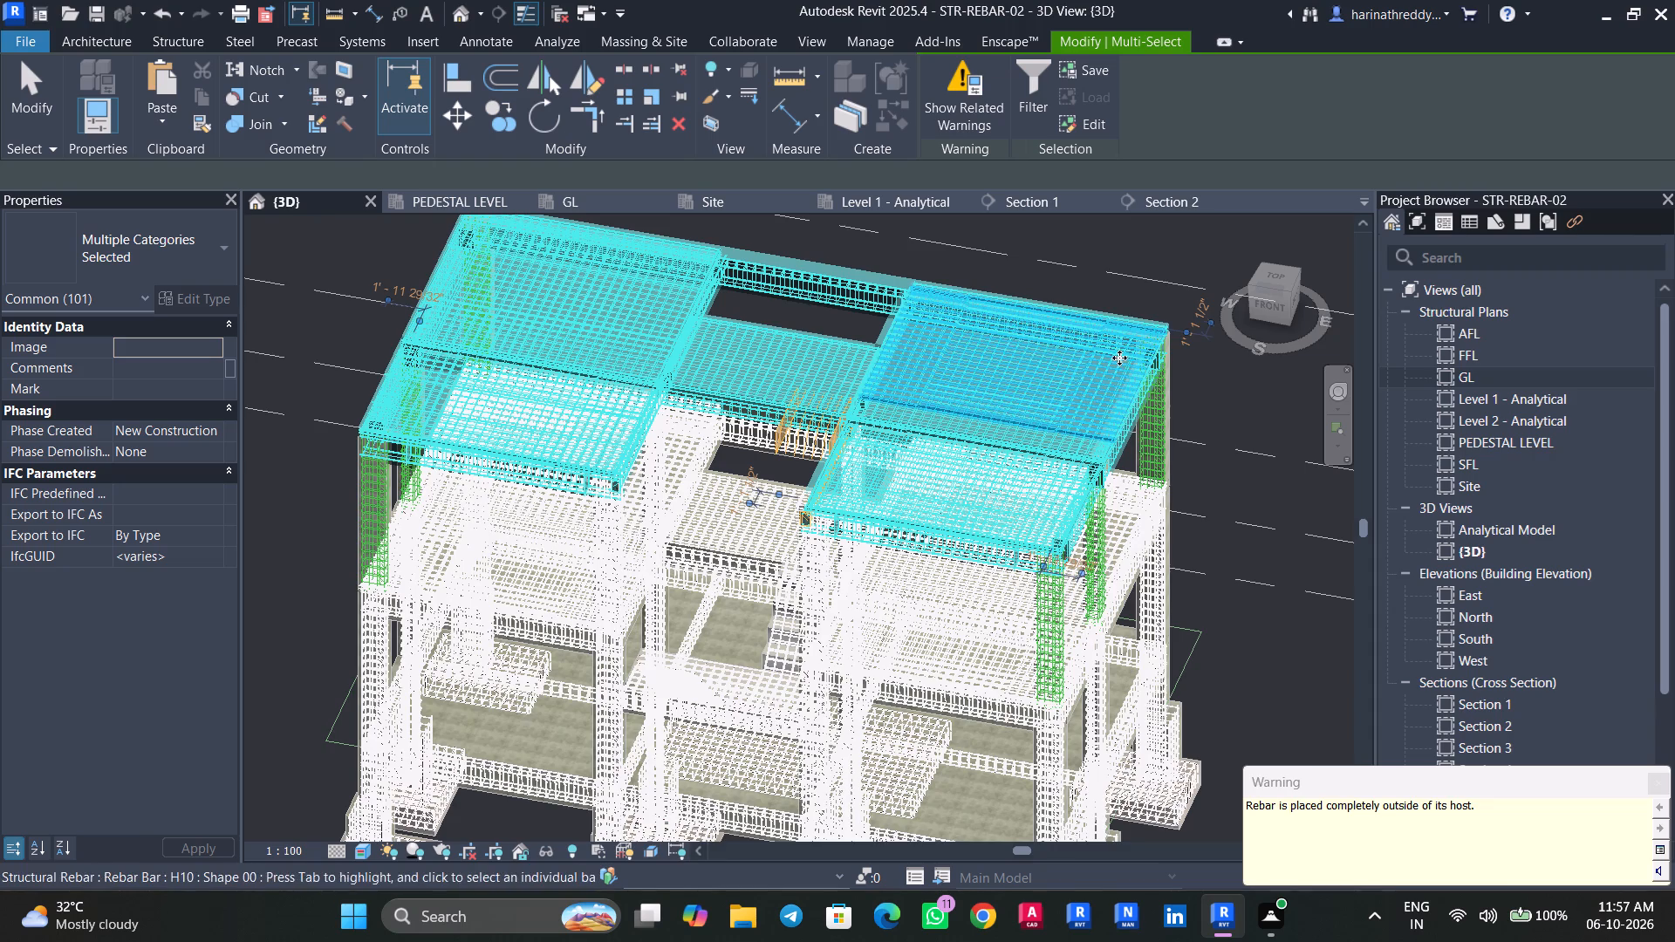
pyautogui.scroll(1, 1297, 464)
pyautogui.keyDown('shift'); pyautogui.moveTo(1282, 465); pyautogui.dragTo(832, 447, button='middle'); pyautogui.keyUp('shift')
pyautogui.scroll(8, 790, 357)
pyautogui.press('Escape')
pyautogui.press('Escape')
pyautogui.scroll(-5, 1008, 420)
pyautogui.keyDown('shift'); pyautogui.moveTo(1016, 432); pyautogui.dragTo(992, 420, button='middle'); pyautogui.keyUp('shift')
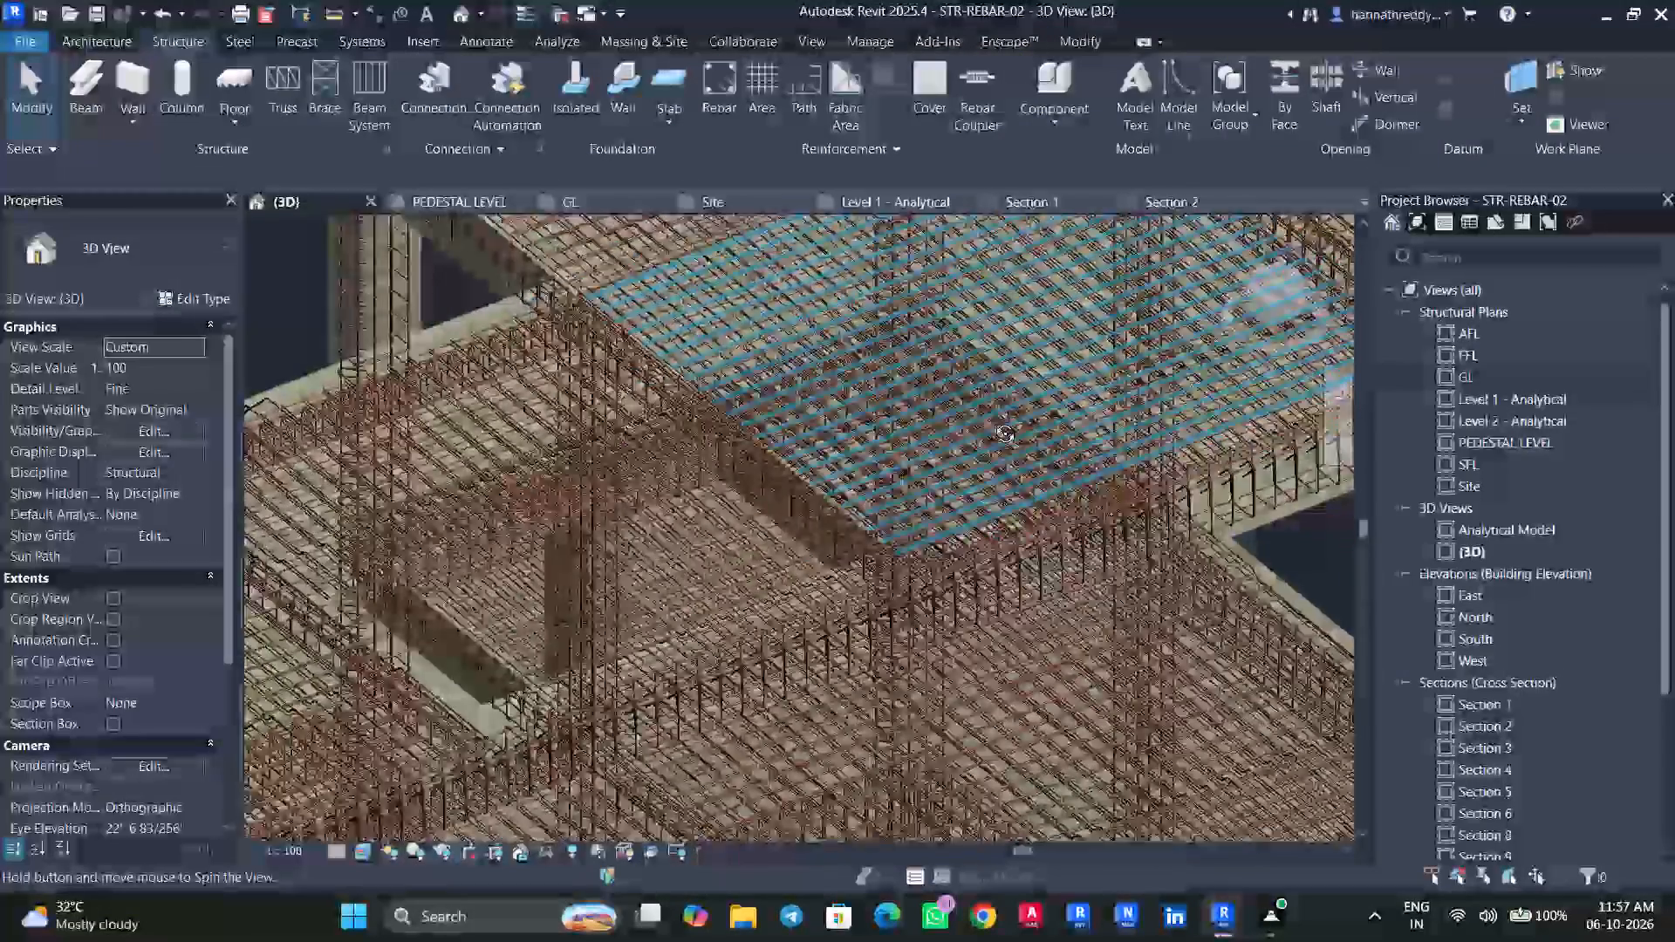
pyautogui.keyDown('shift'); pyautogui.moveTo(992, 420); pyautogui.dragTo(698, 386, button='middle'); pyautogui.keyUp('shift')
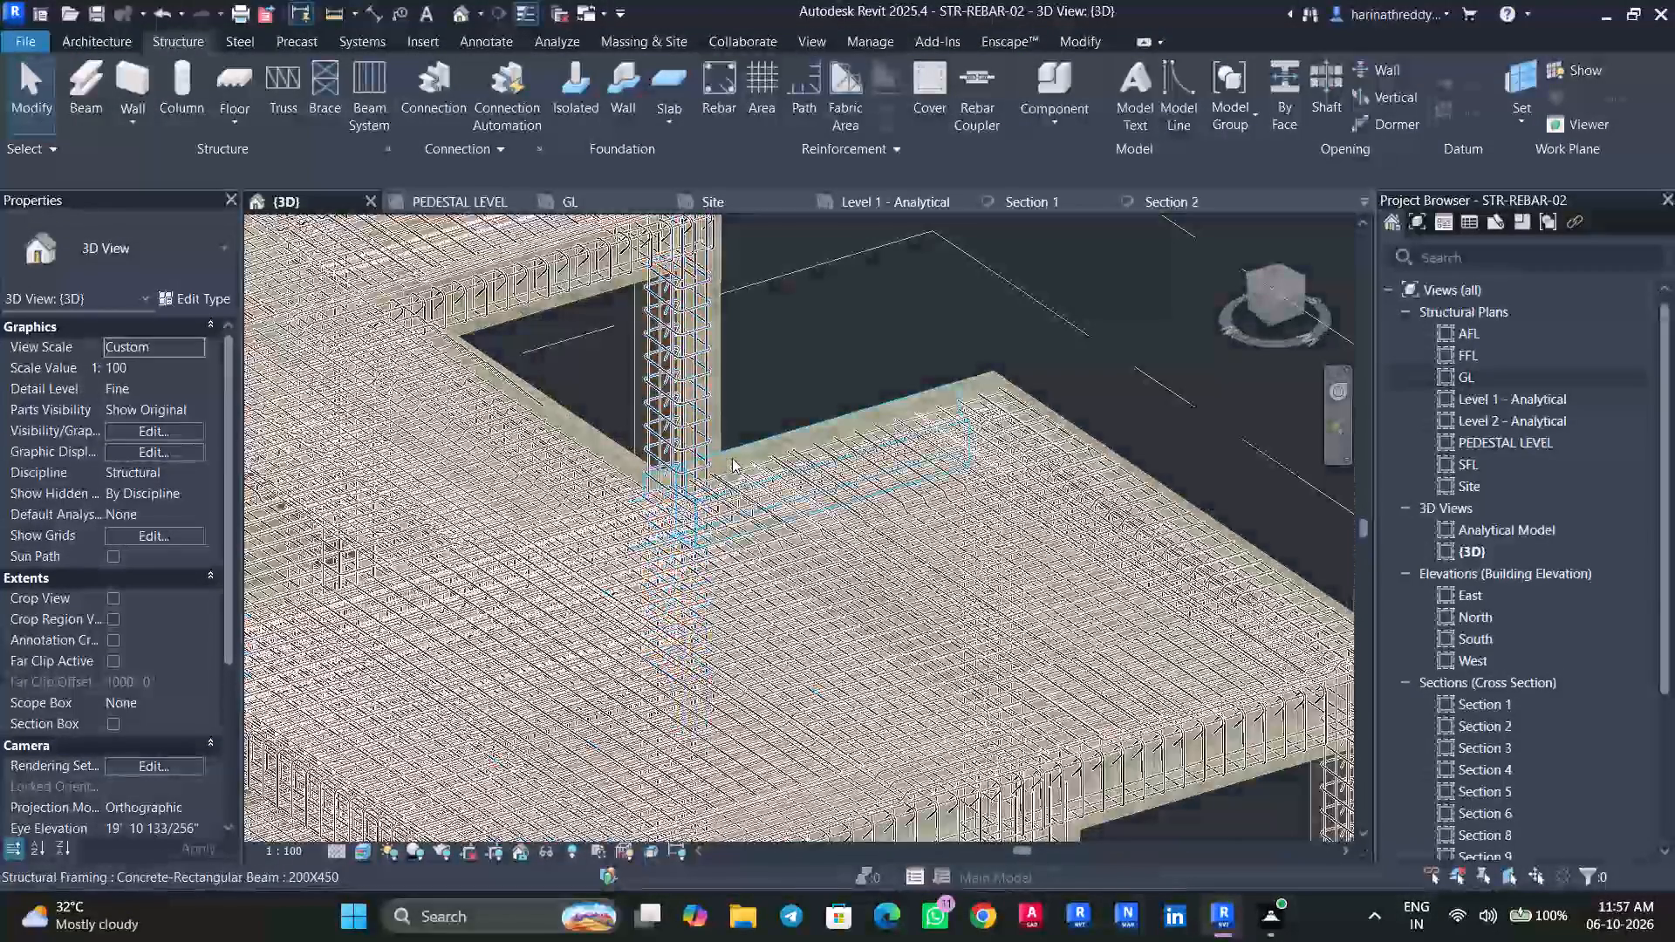
pyautogui.keyDown('shift'); pyautogui.moveTo(1100, 436); pyautogui.dragTo(1035, 539, button='middle'); pyautogui.keyUp('shift')
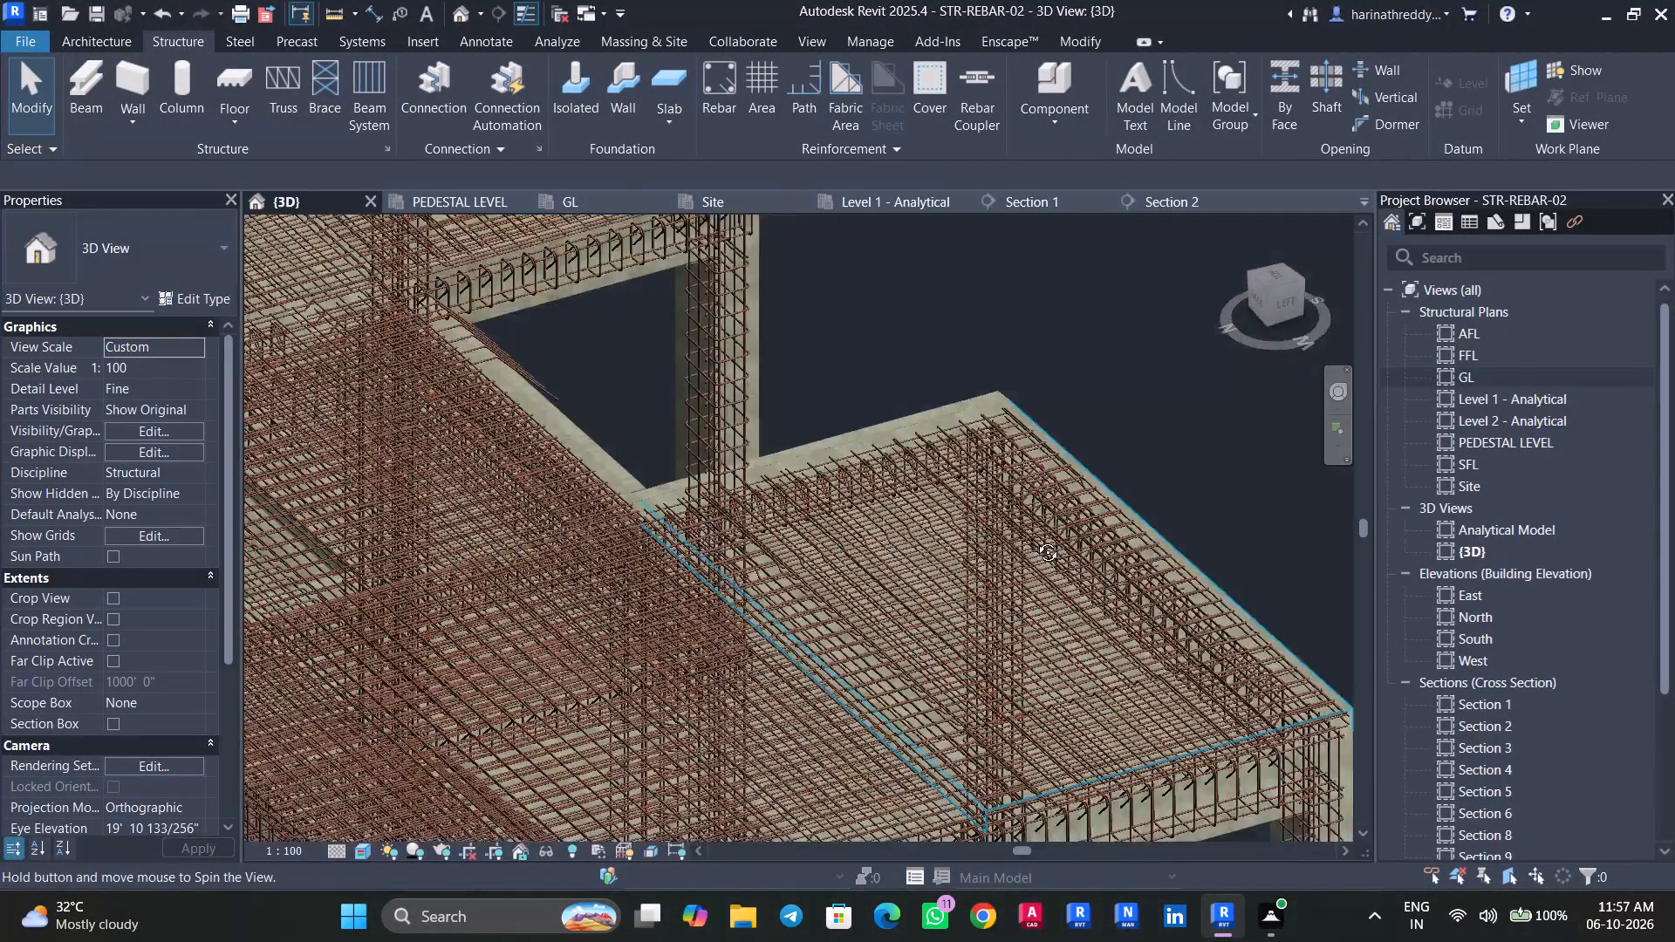
pyautogui.keyDown('shift'); pyautogui.moveTo(1035, 539); pyautogui.dragTo(995, 610, button='middle'); pyautogui.keyUp('shift')
pyautogui.keyDown('shift'); pyautogui.moveTo(1113, 642); pyautogui.dragTo(465, 469, button='middle'); pyautogui.keyUp('shift')
pyautogui.moveTo(595, 456); pyautogui.dragTo(681, 456, button='middle')
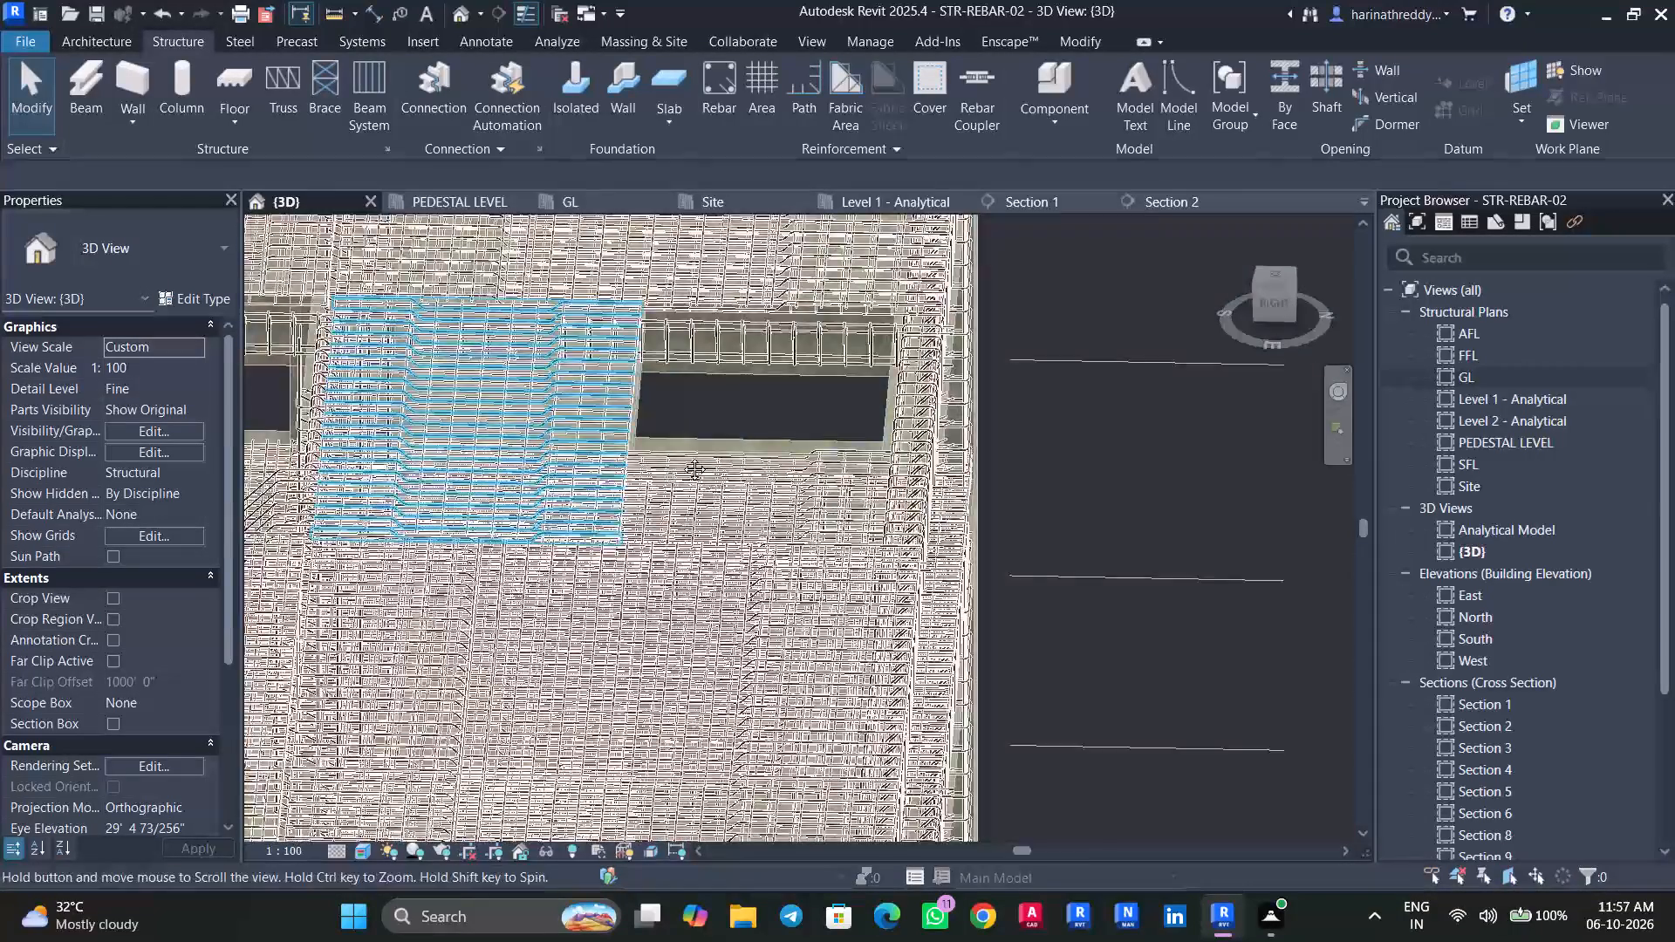
# Isolate the 200X450 SFL beam beside the slab opening in a section box and examine its reinforcement.
pyautogui.moveTo(681, 456); pyautogui.dragTo(1191, 530, button='middle')
pyautogui.scroll(4, 703, 413)
pyautogui.press('Escape')
pyautogui.click(732, 460)
pyautogui.keyDown('shift'); pyautogui.moveTo(732, 459); pyautogui.dragTo(755, 381, button='middle'); pyautogui.keyUp('shift')
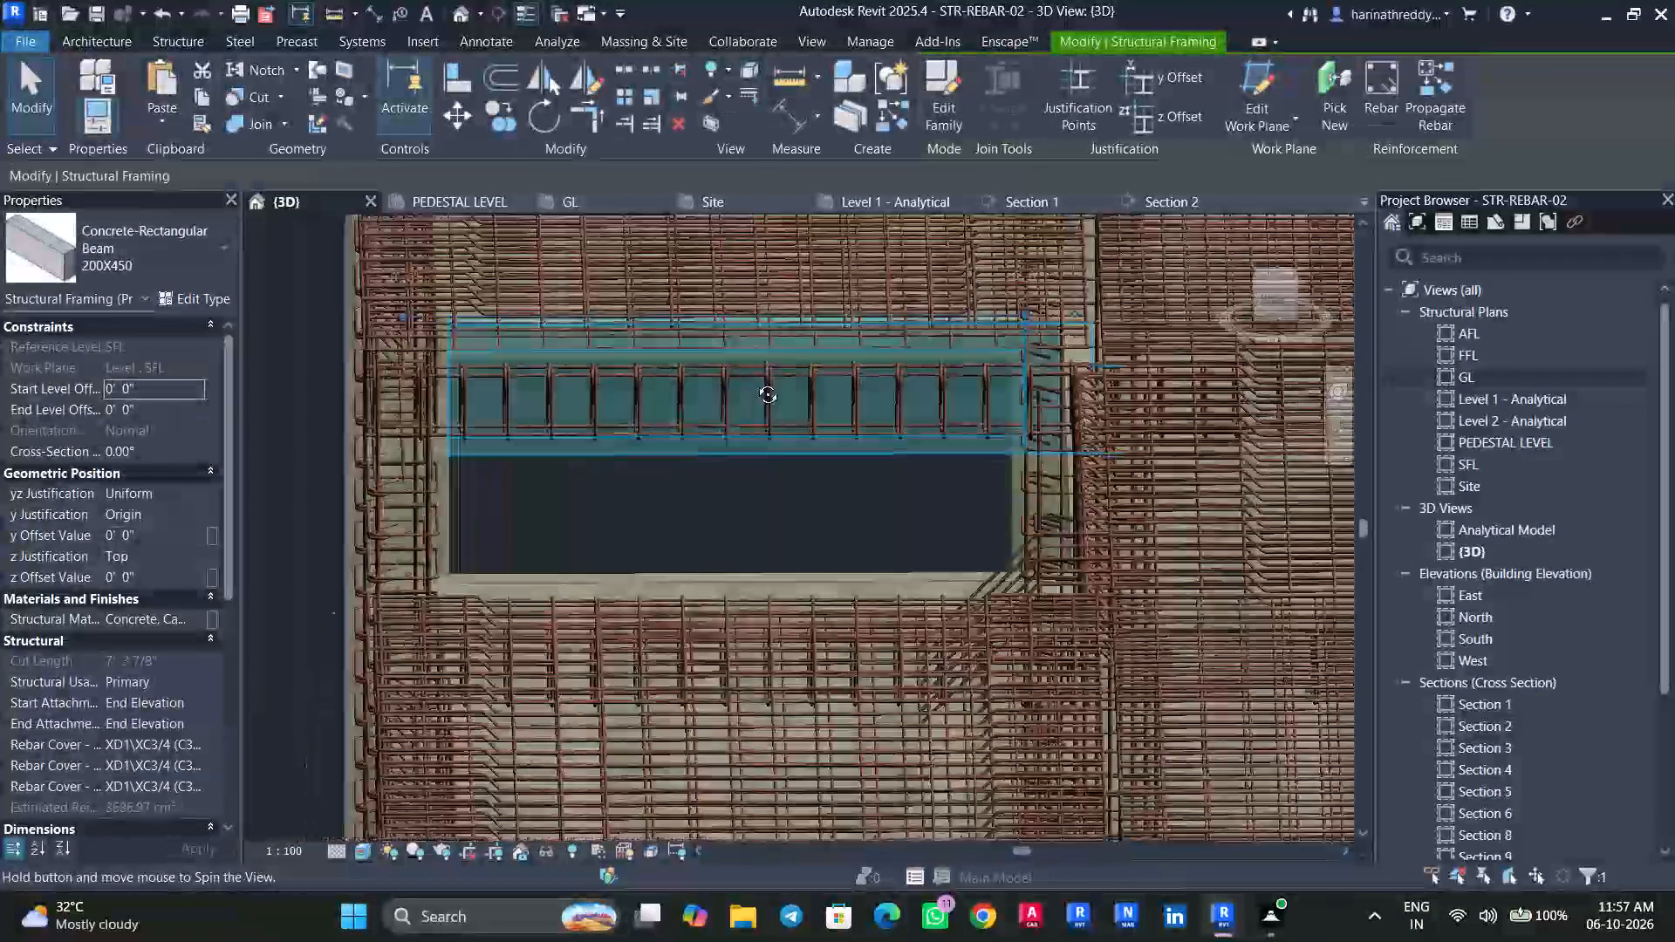
pyautogui.keyDown('shift'); pyautogui.moveTo(755, 381); pyautogui.dragTo(953, 323, button='middle'); pyautogui.keyUp('shift')
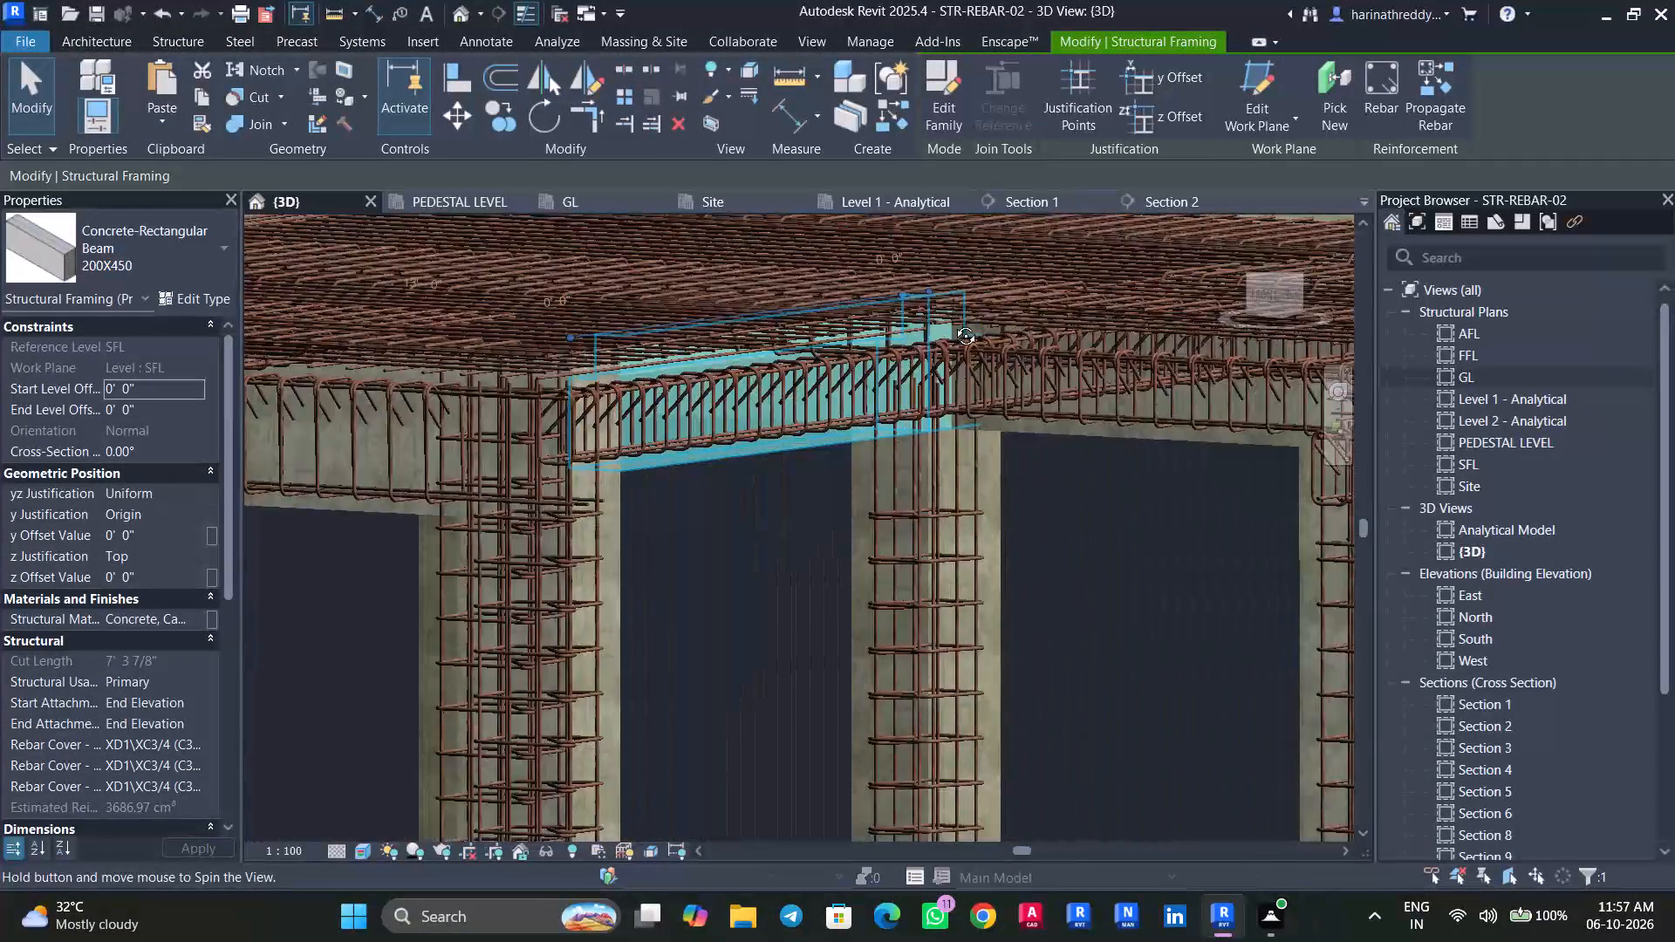
pyautogui.keyDown('shift'); pyautogui.moveTo(953, 323); pyautogui.dragTo(976, 323, button='middle'); pyautogui.keyUp('shift')
pyautogui.click(714, 119)
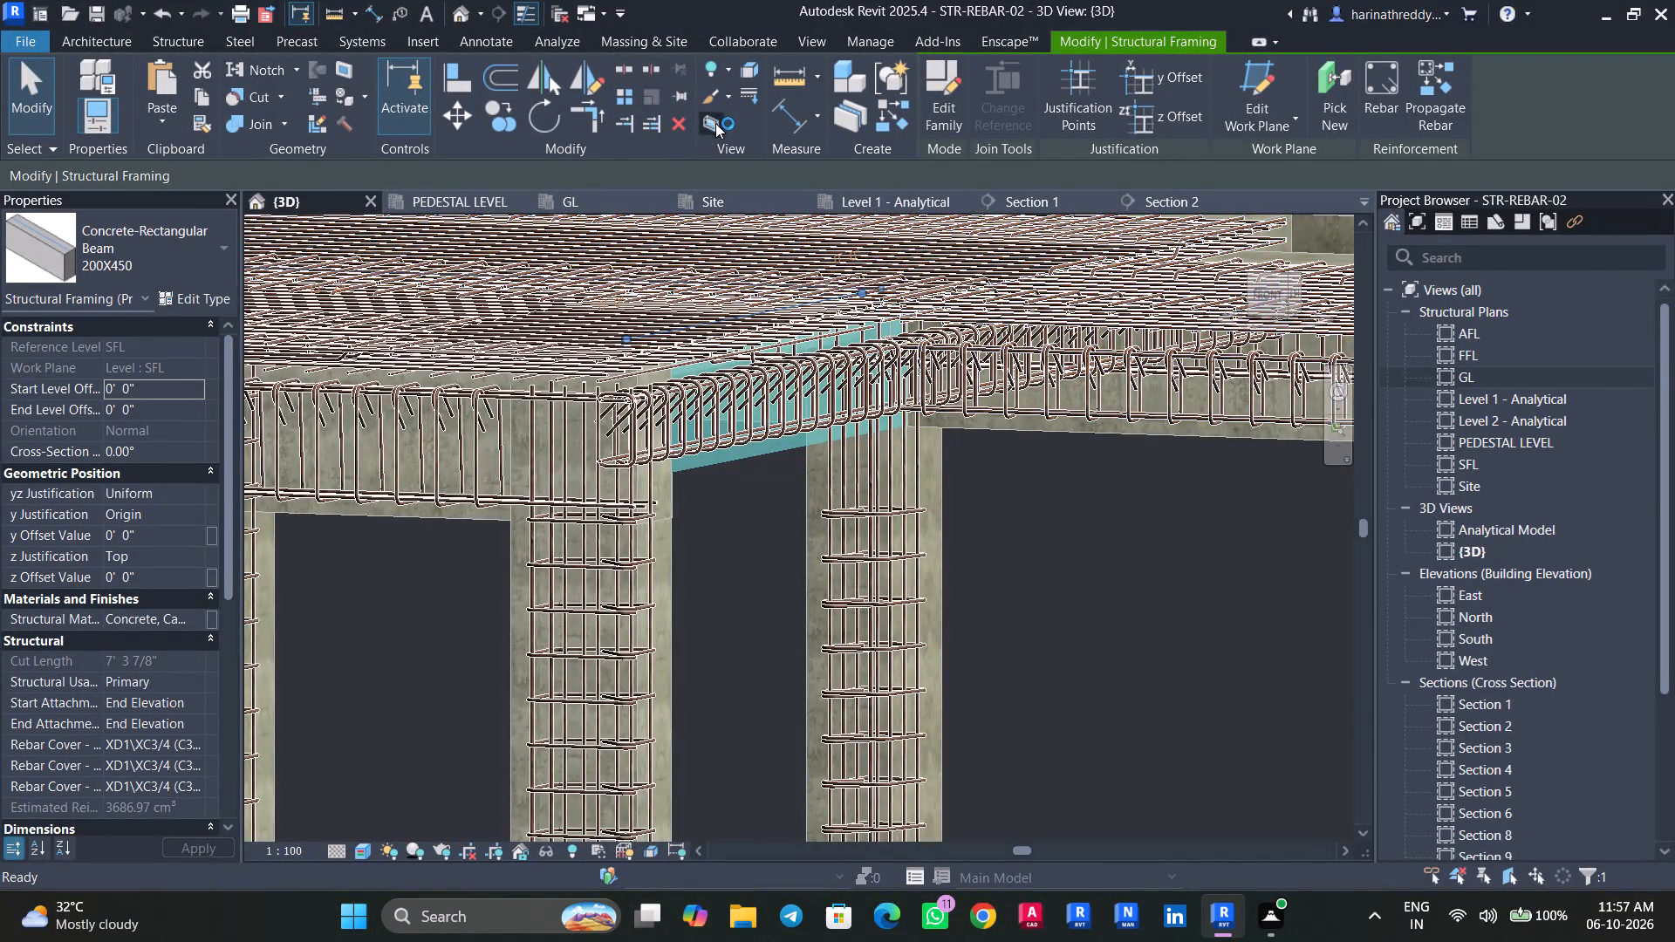
pyautogui.scroll(3, 848, 608)
pyautogui.scroll(-1, 847, 605)
pyautogui.scroll(6, 845, 602)
pyautogui.keyDown('shift'); pyautogui.moveTo(777, 575); pyautogui.dragTo(603, 575, button='middle'); pyautogui.keyUp('shift')
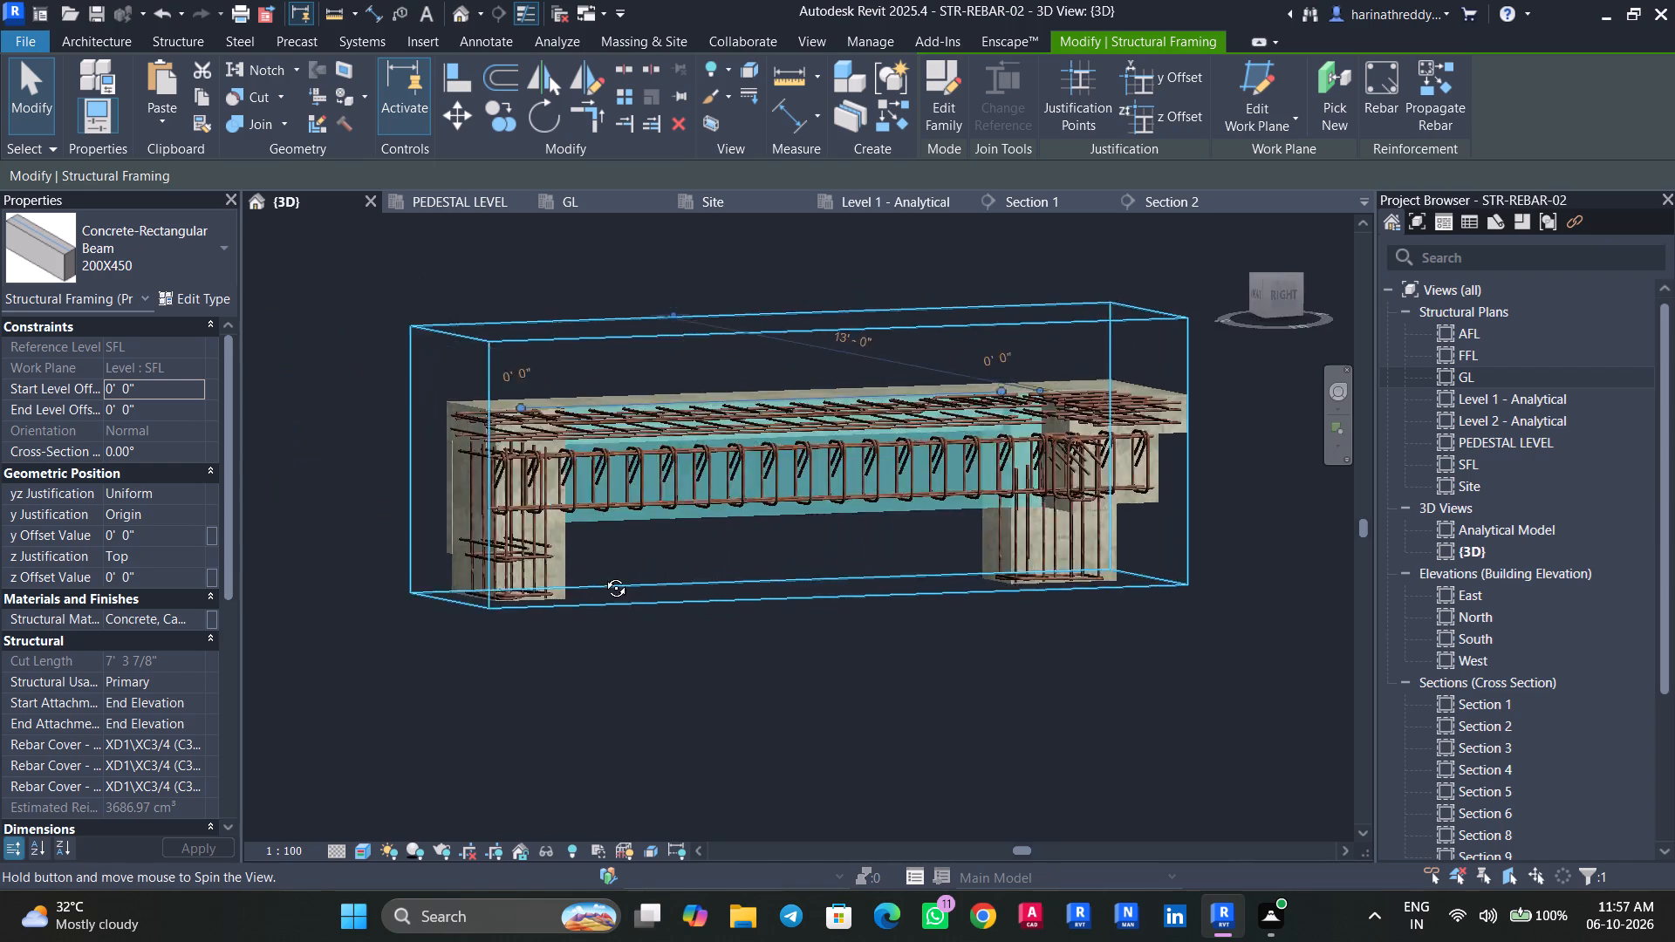
pyautogui.keyDown('shift'); pyautogui.moveTo(603, 575); pyautogui.dragTo(521, 568, button='middle'); pyautogui.keyUp('shift')
pyautogui.keyDown('shift'); pyautogui.moveTo(521, 568); pyautogui.dragTo(674, 566, button='middle'); pyautogui.keyUp('shift')
pyautogui.press('Escape')
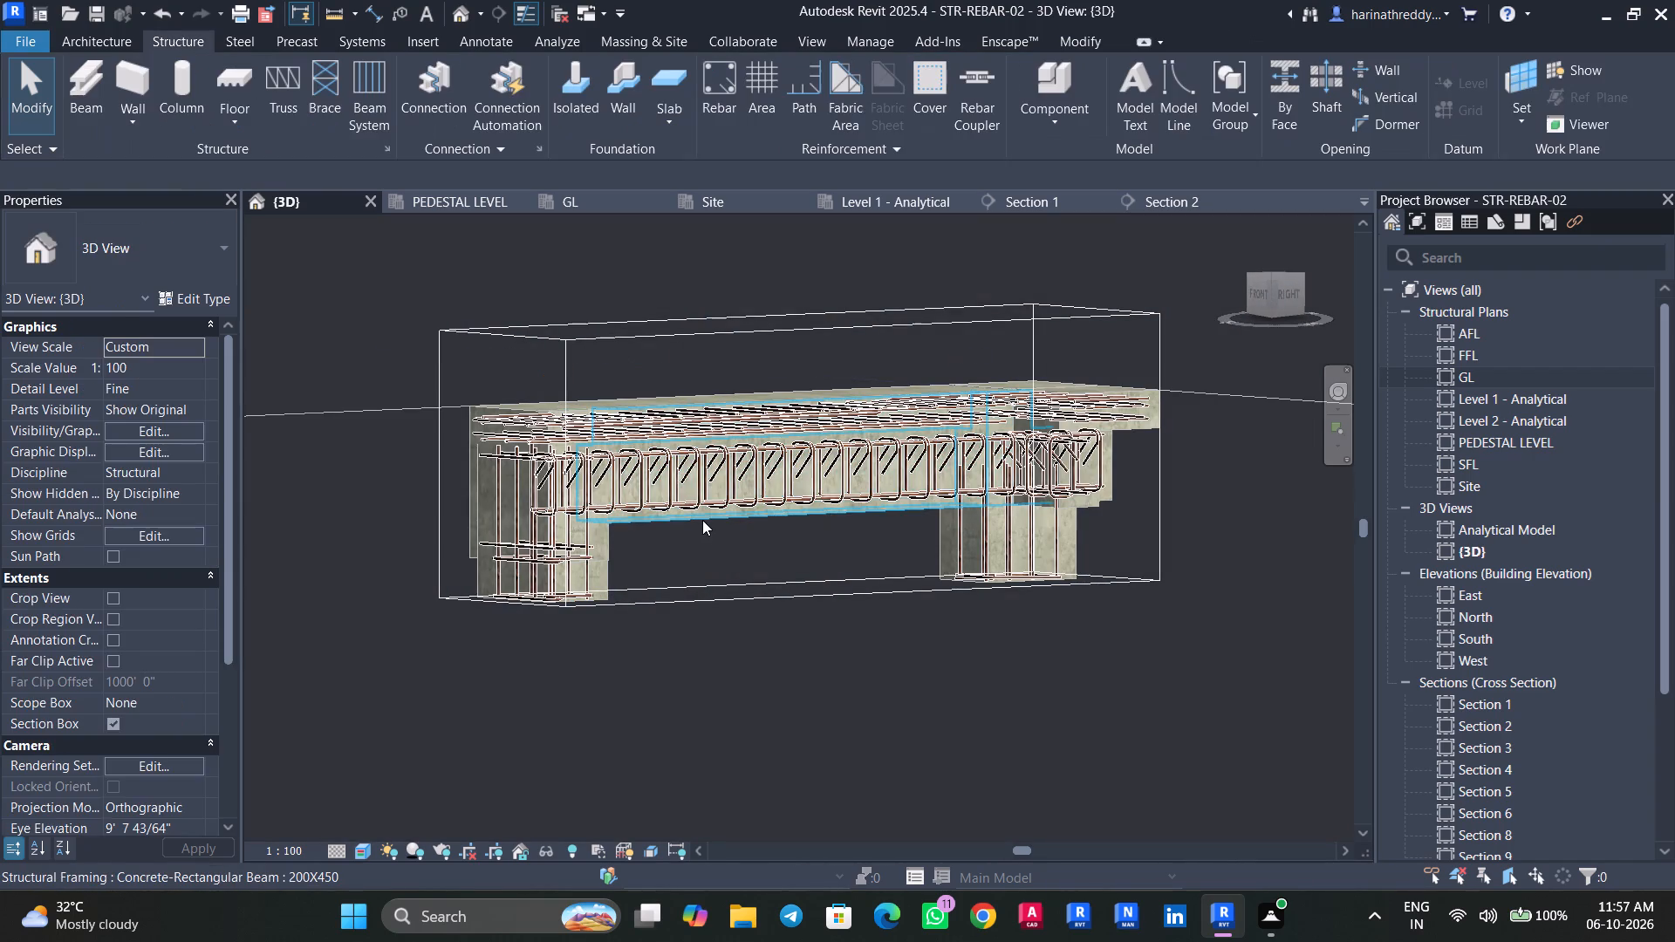
pyautogui.click(702, 520)
pyautogui.keyDown('shift'); pyautogui.moveTo(726, 542); pyautogui.dragTo(711, 741, button='middle'); pyautogui.keyUp('shift')
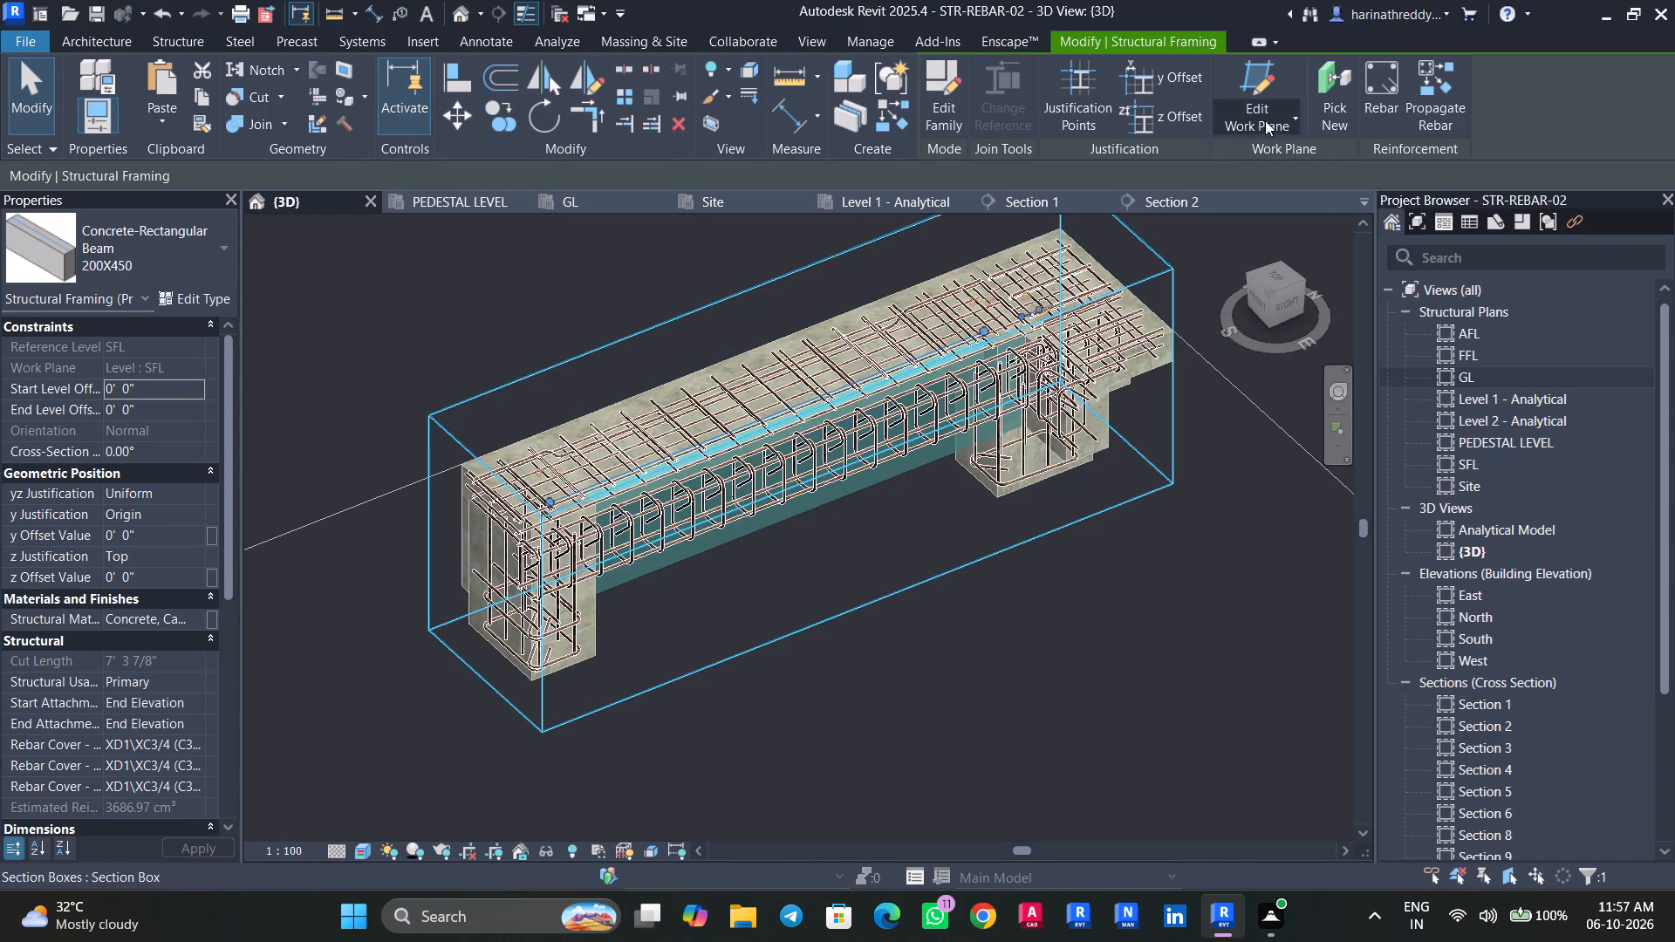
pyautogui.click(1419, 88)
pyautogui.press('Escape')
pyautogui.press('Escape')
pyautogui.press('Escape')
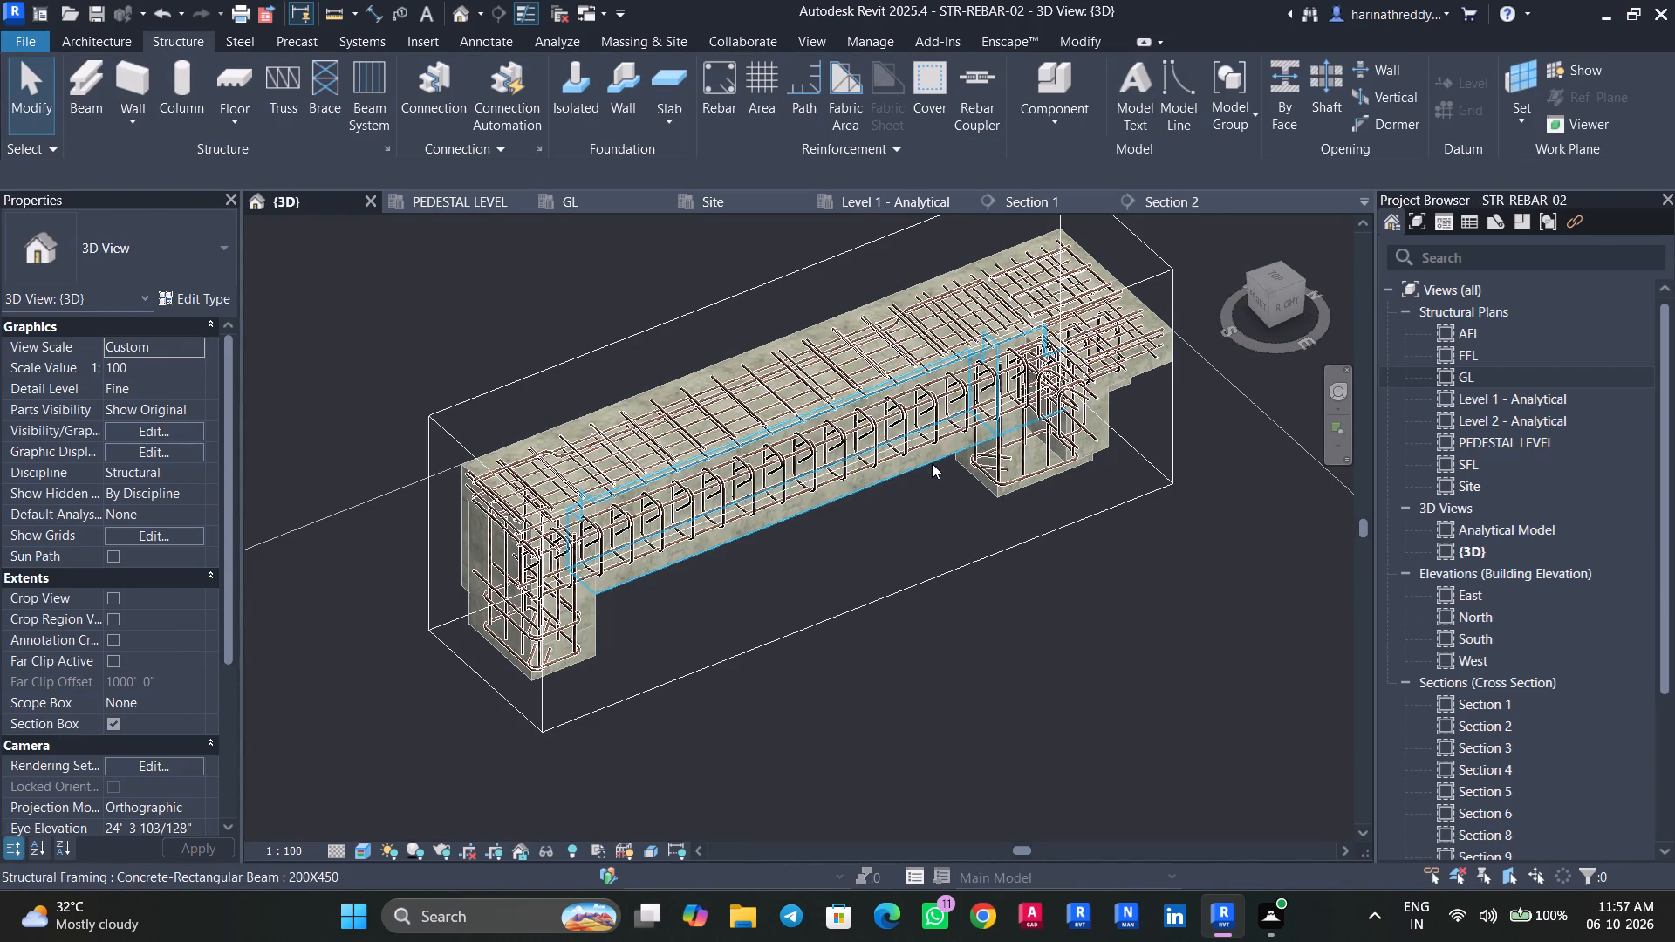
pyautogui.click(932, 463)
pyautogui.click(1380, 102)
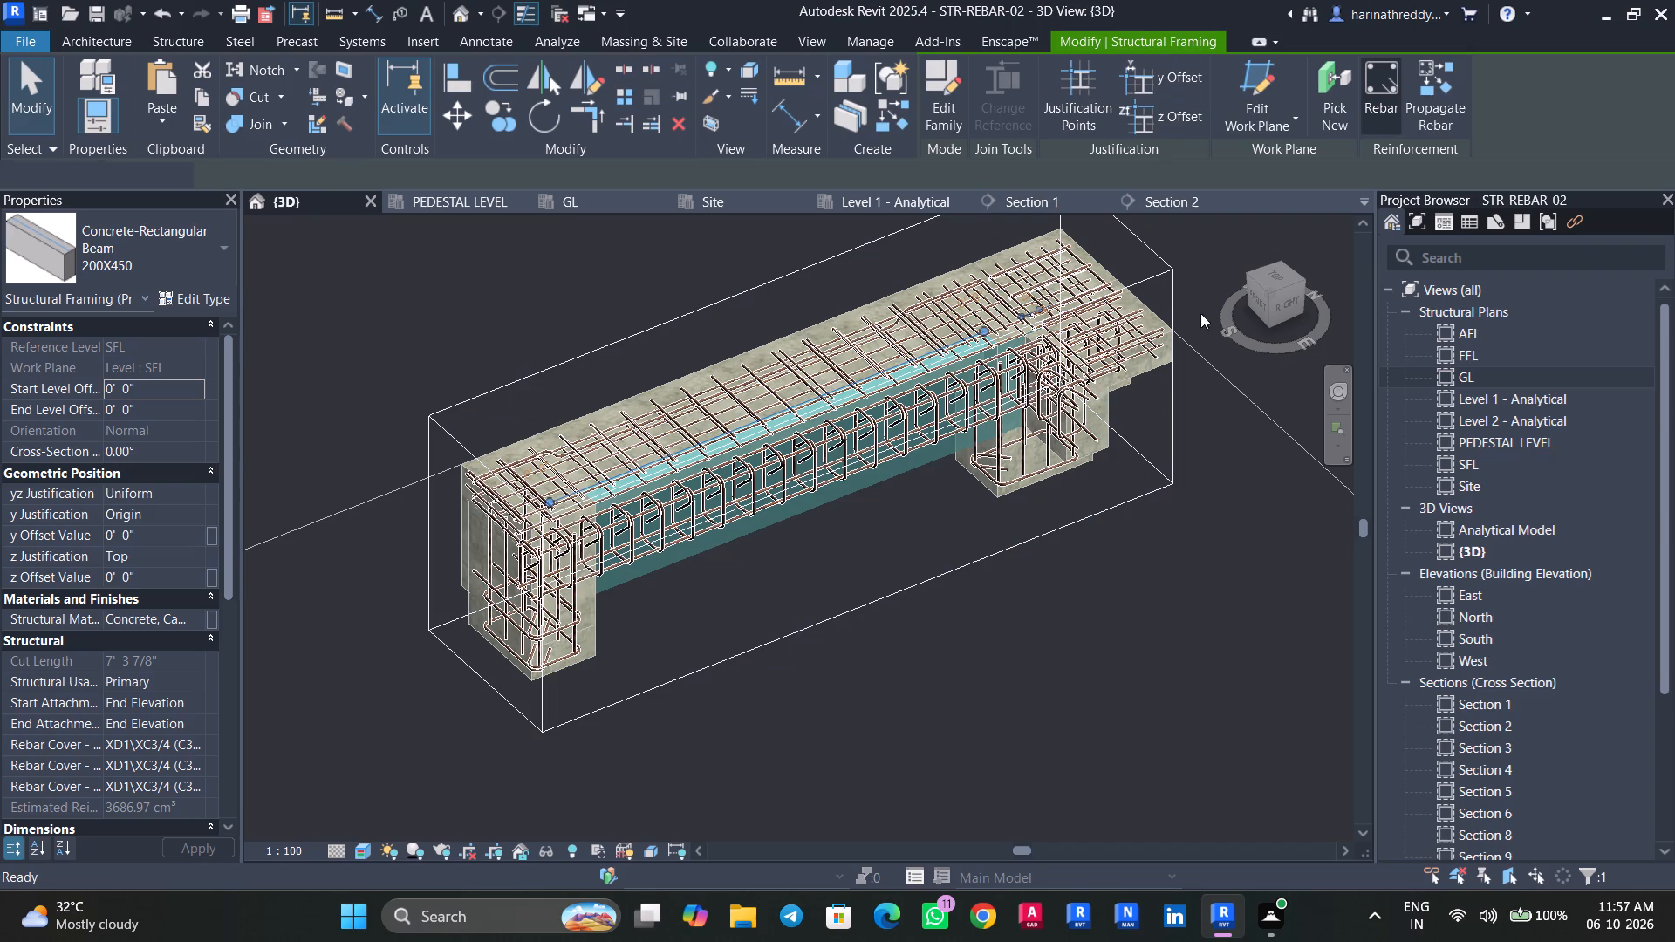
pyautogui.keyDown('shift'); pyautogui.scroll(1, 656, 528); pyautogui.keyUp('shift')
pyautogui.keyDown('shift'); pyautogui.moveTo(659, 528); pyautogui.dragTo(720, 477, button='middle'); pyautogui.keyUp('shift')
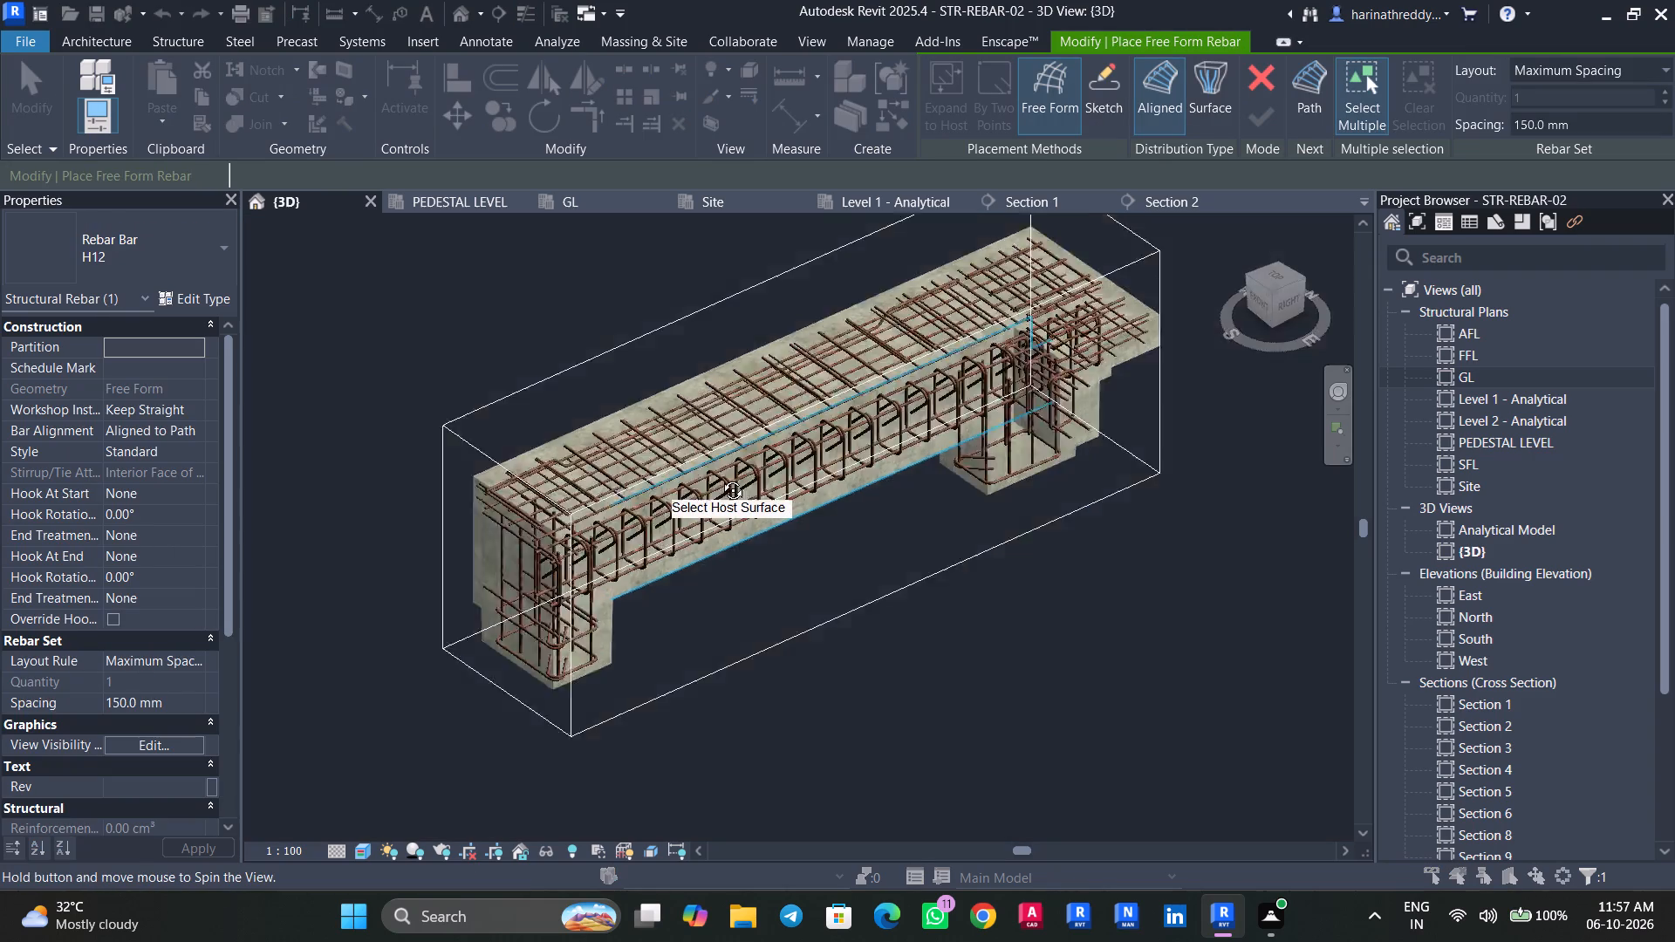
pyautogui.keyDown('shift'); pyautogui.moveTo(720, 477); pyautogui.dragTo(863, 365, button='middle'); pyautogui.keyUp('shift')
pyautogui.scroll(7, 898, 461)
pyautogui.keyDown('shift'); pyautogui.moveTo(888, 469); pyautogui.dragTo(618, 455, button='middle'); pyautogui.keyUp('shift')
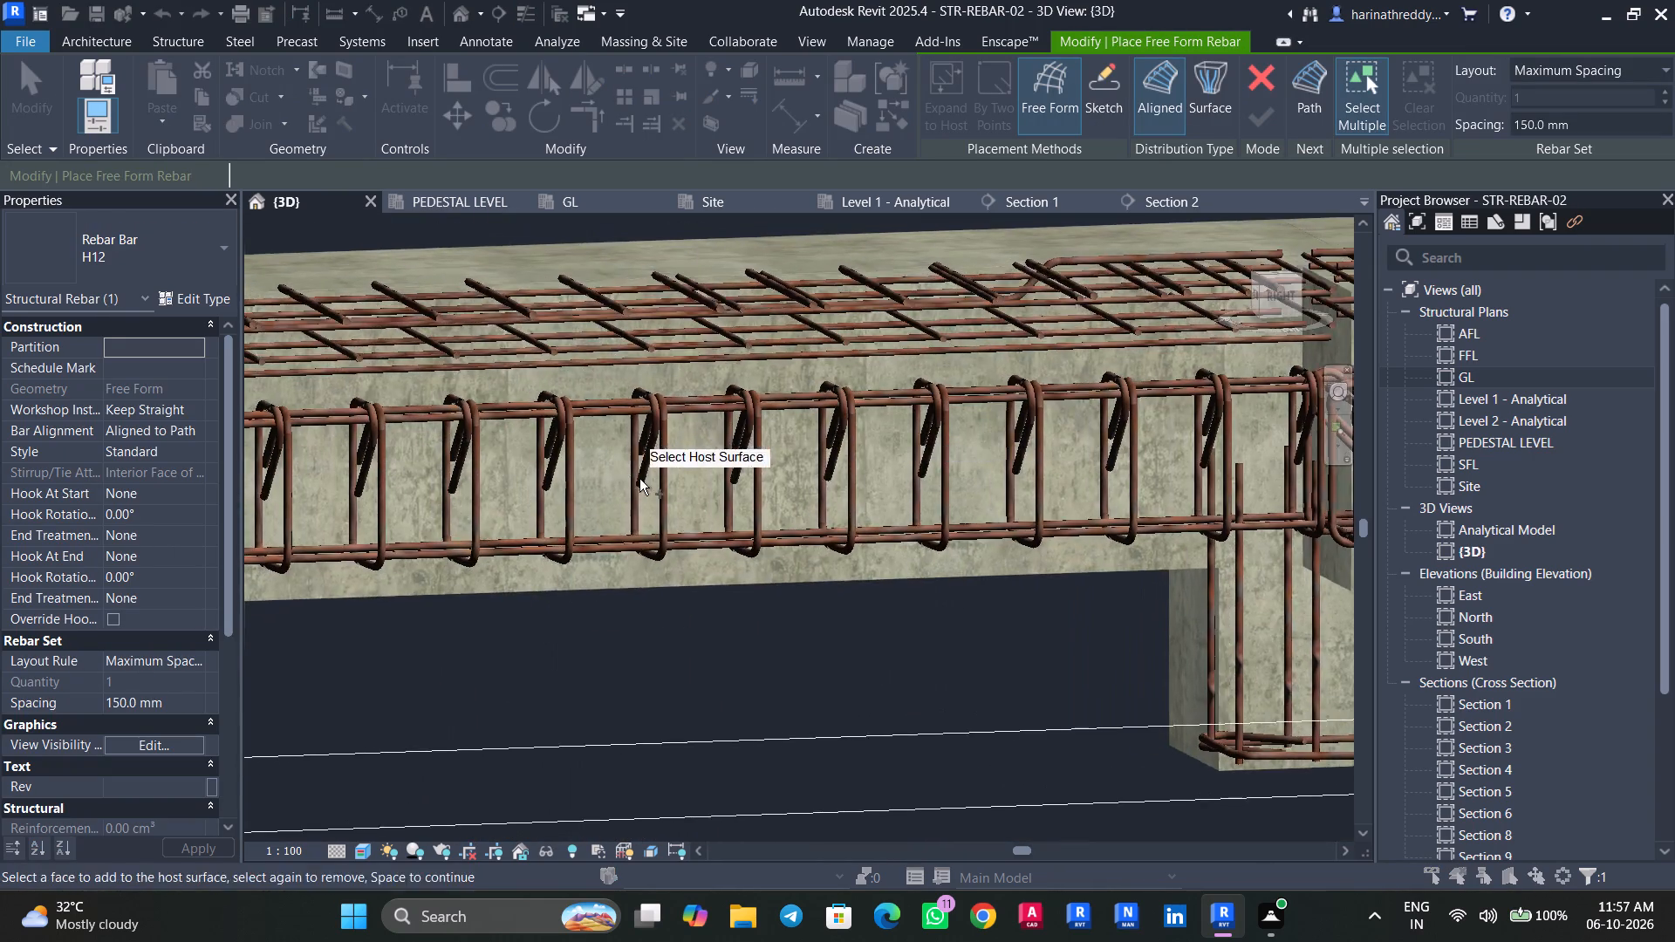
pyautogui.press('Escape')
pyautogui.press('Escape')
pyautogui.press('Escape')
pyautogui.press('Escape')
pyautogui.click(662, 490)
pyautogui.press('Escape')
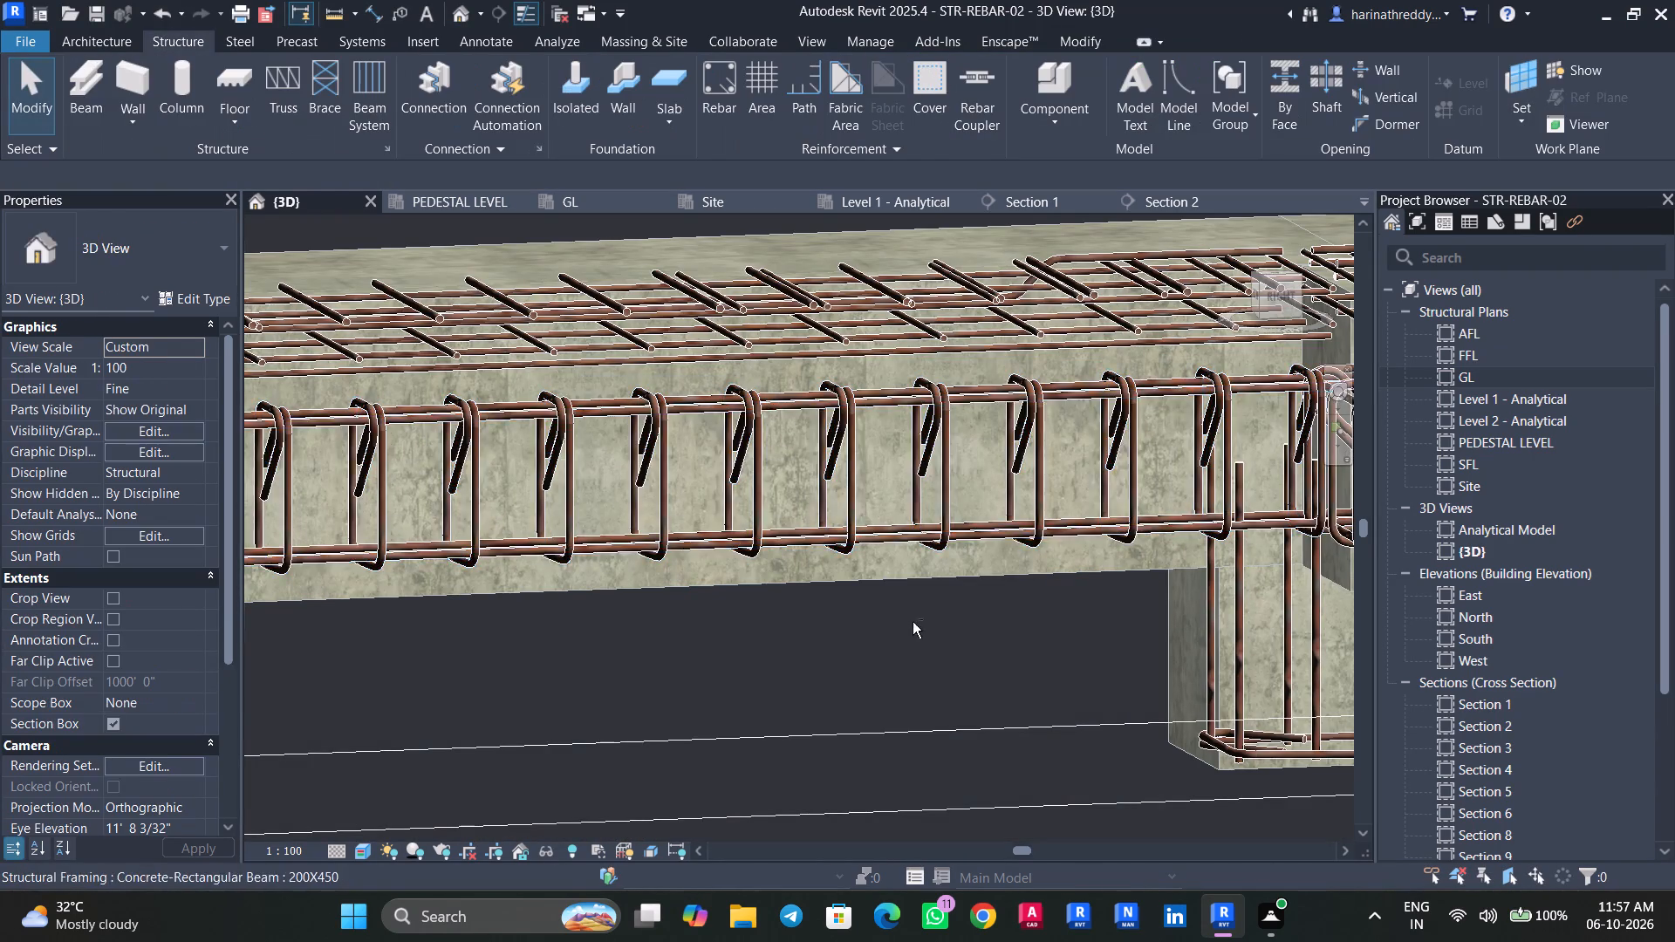
# Examine the isolated SFL beam's stirrups, longitudinal bars and column junctions from several 3D angles.
pyautogui.keyDown('shift'); pyautogui.moveTo(901, 619); pyautogui.dragTo(870, 570, button='middle'); pyautogui.keyUp('shift')
pyautogui.click(872, 574)
pyautogui.scroll(1, 872, 574)
pyautogui.scroll(-3, 872, 574)
pyautogui.keyDown('shift'); pyautogui.moveTo(872, 583); pyautogui.dragTo(867, 702, button='middle'); pyautogui.keyUp('shift')
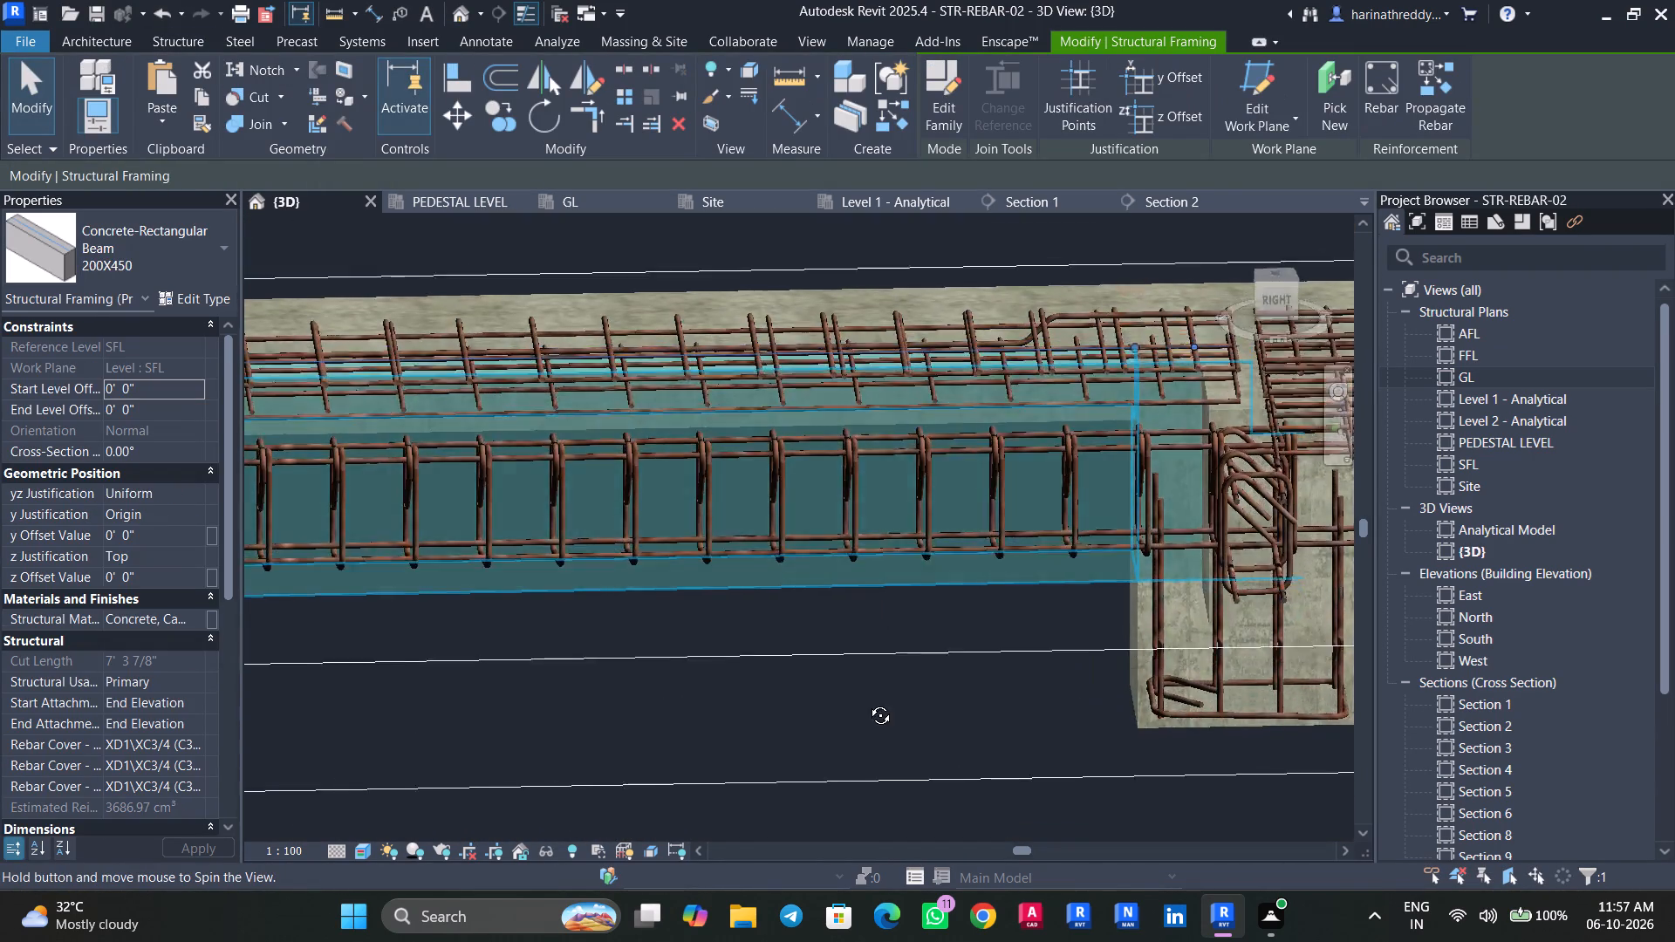
pyautogui.keyDown('shift'); pyautogui.moveTo(867, 702); pyautogui.dragTo(1078, 676, button='middle'); pyautogui.keyUp('shift')
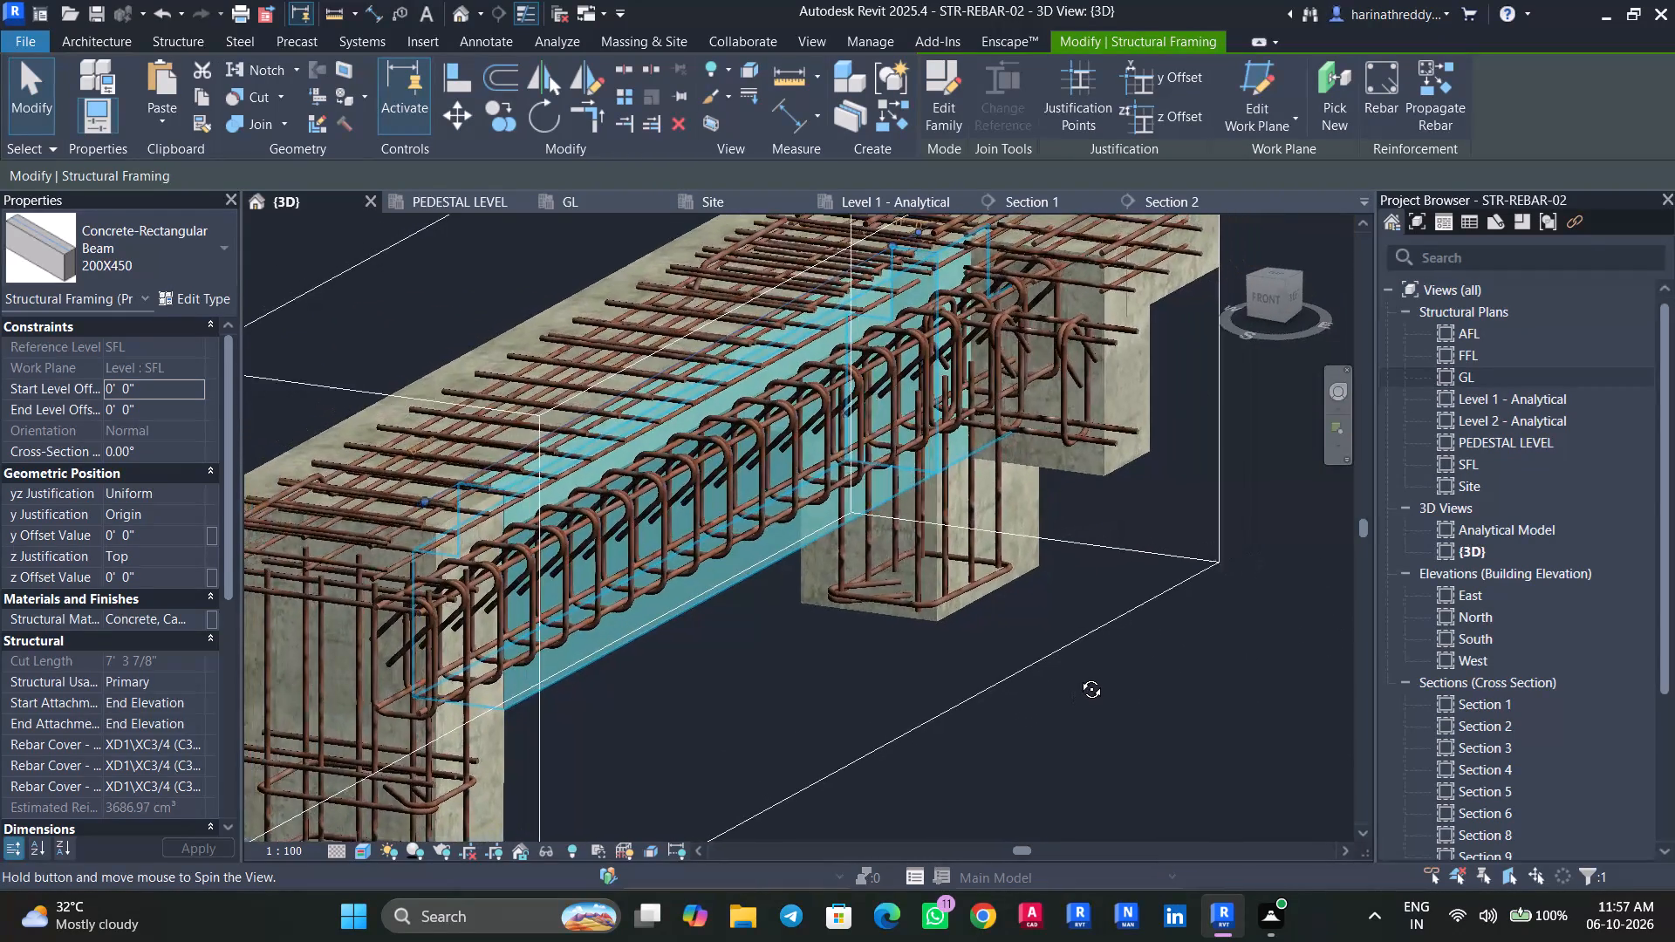
pyautogui.keyDown('shift'); pyautogui.moveTo(1078, 676); pyautogui.dragTo(1086, 672, button='middle'); pyautogui.keyUp('shift')
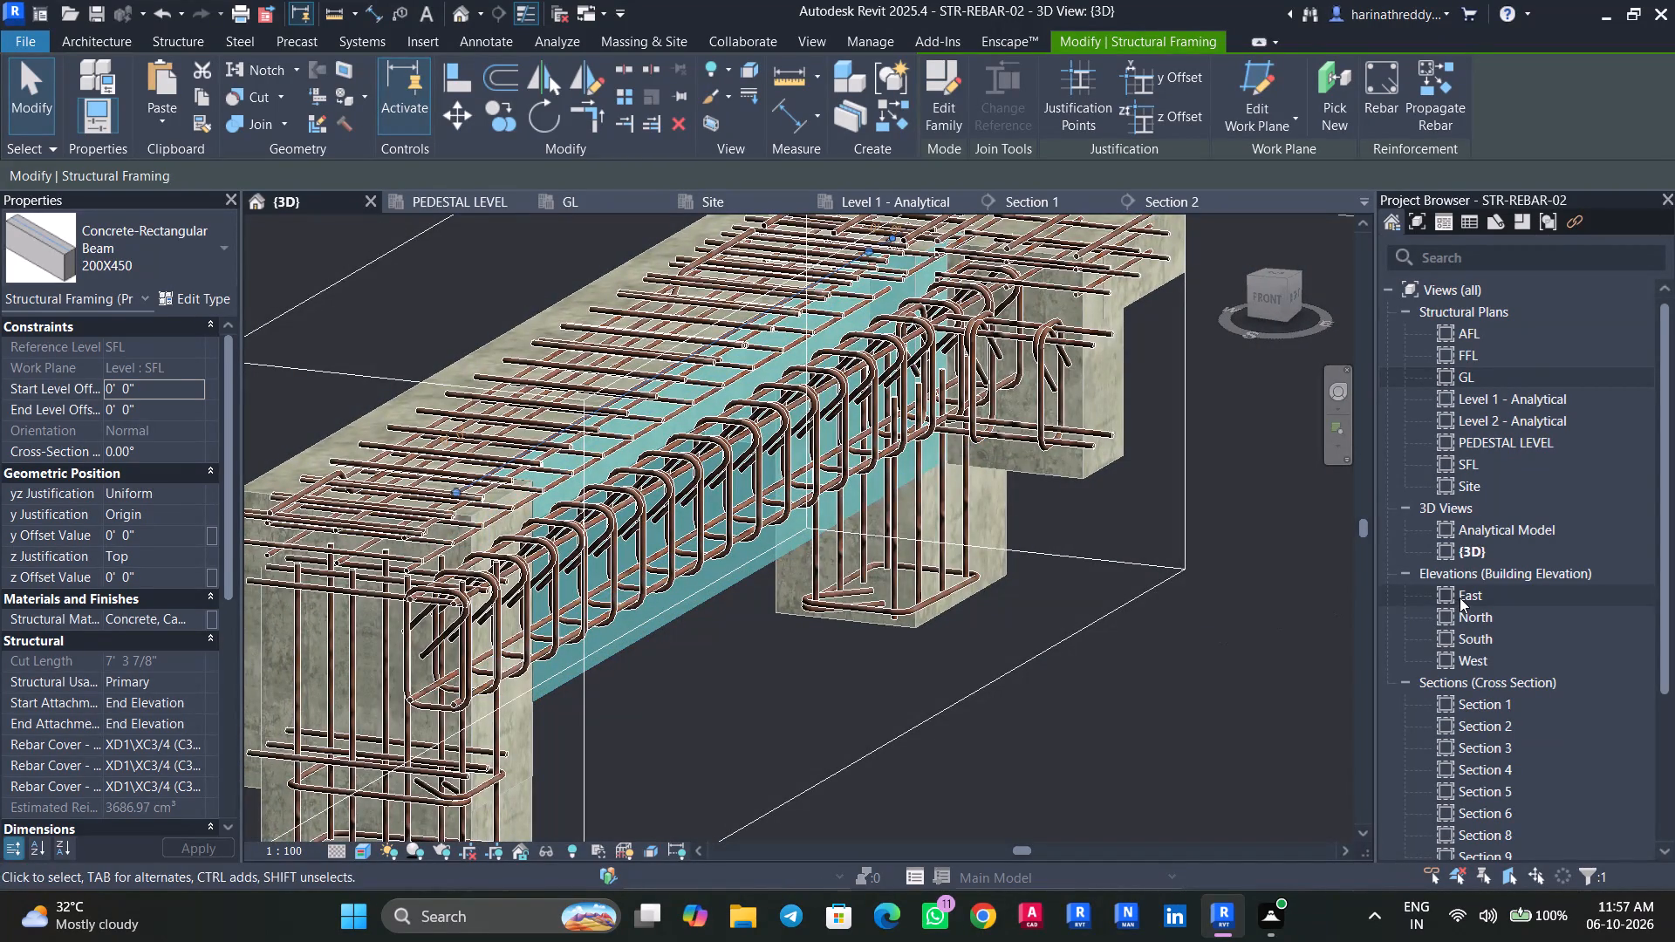
# Turn off the 3D view's section box to show the whole structure again.
pyautogui.scroll(-5, 907, 631)
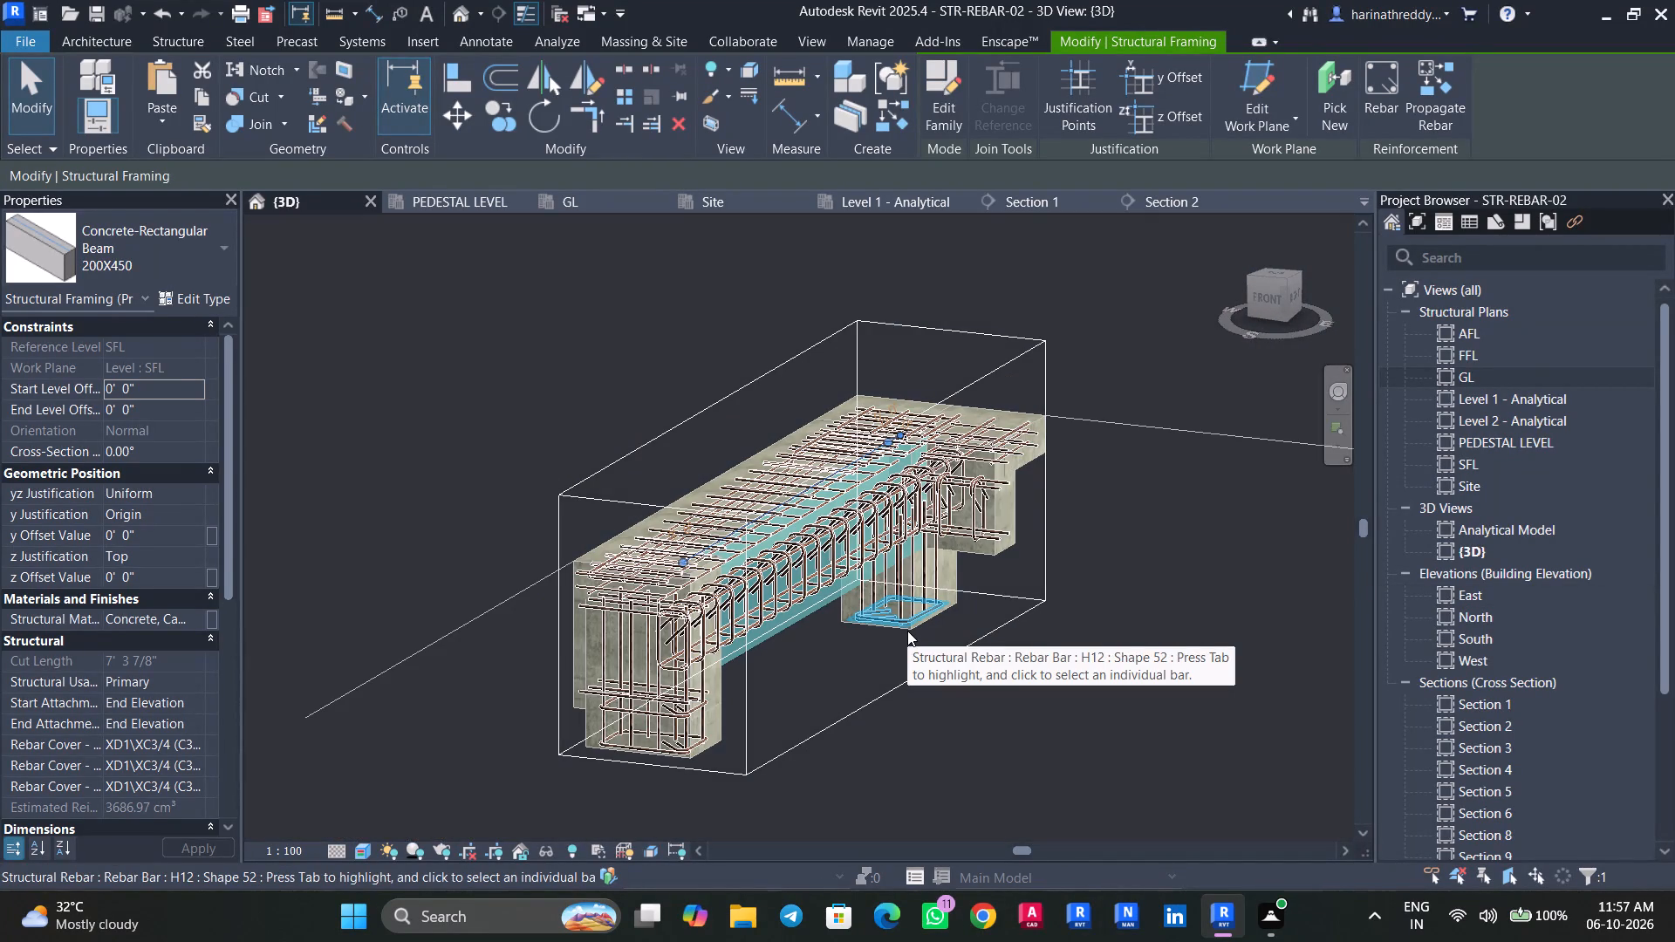
pyautogui.write('HR')
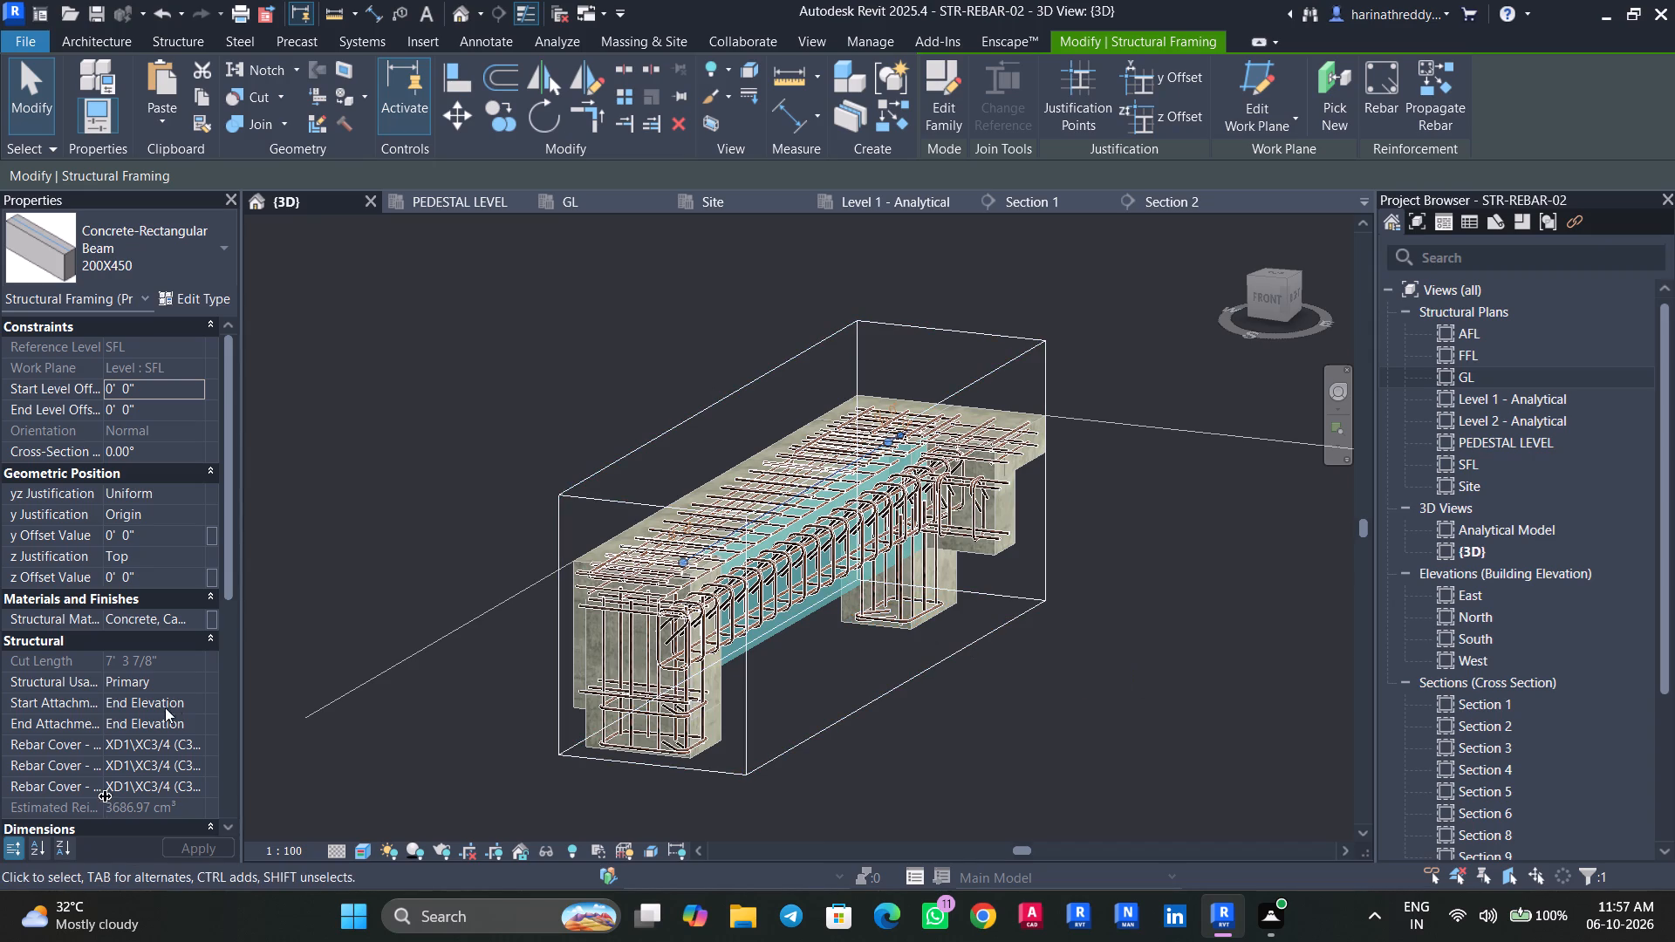
pyautogui.scroll(-3, 174, 698)
pyautogui.scroll(4, 108, 365)
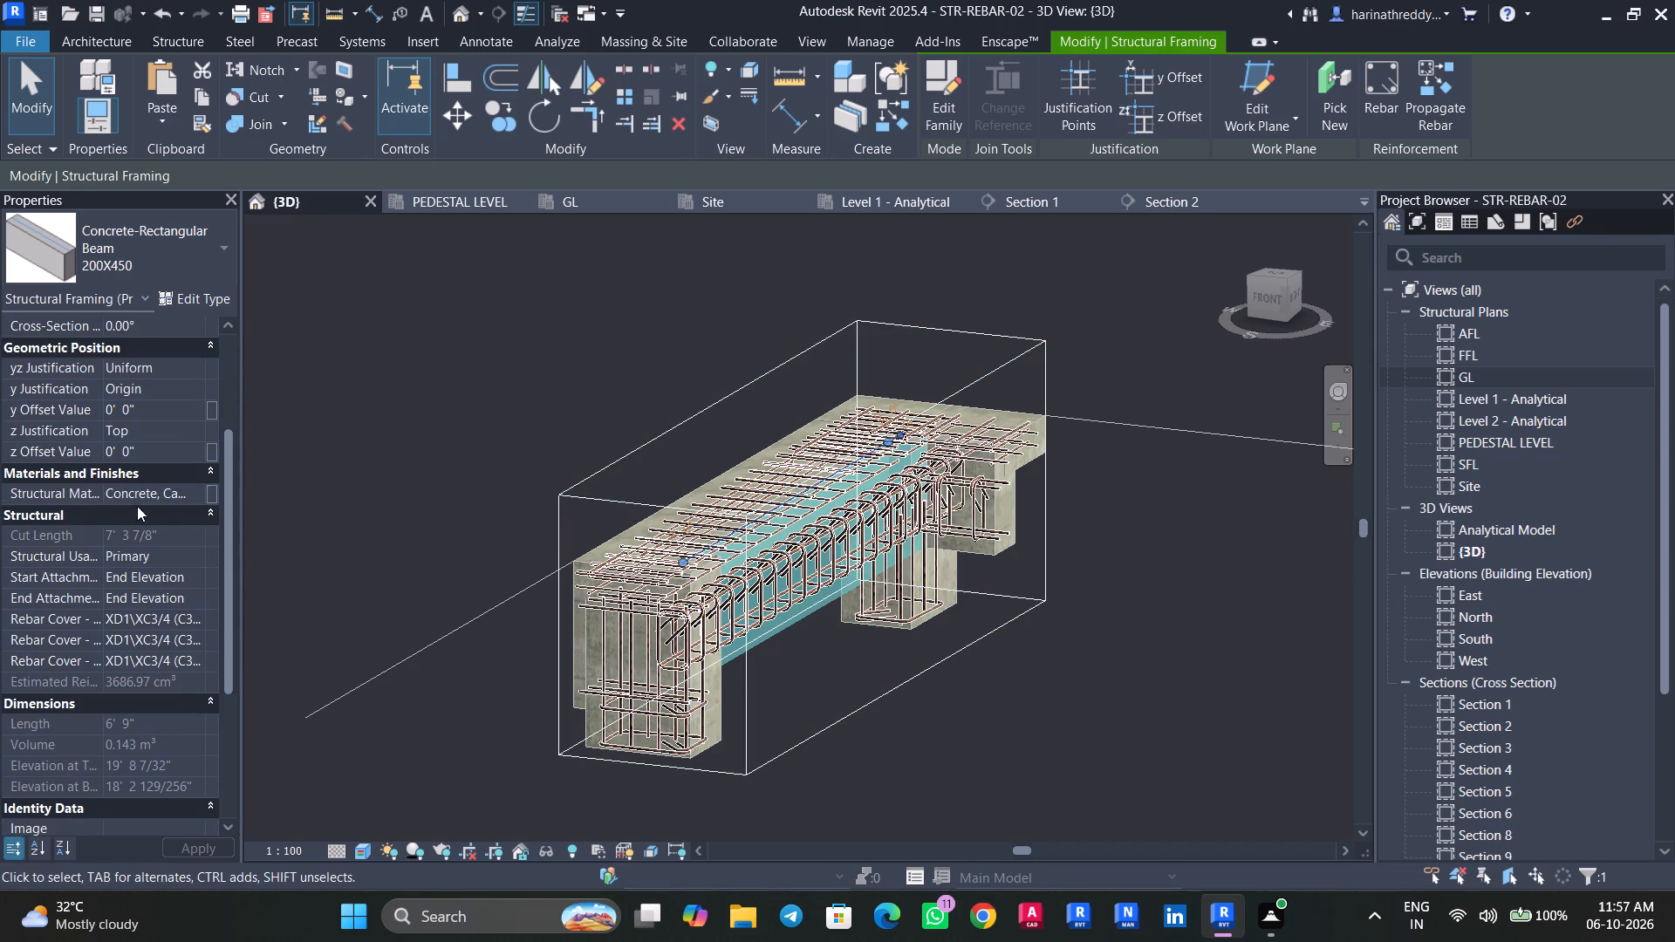
pyautogui.press('Escape')
pyautogui.press('Escape')
pyautogui.press('Escape')
pyautogui.press('Escape')
pyautogui.click(107, 723)
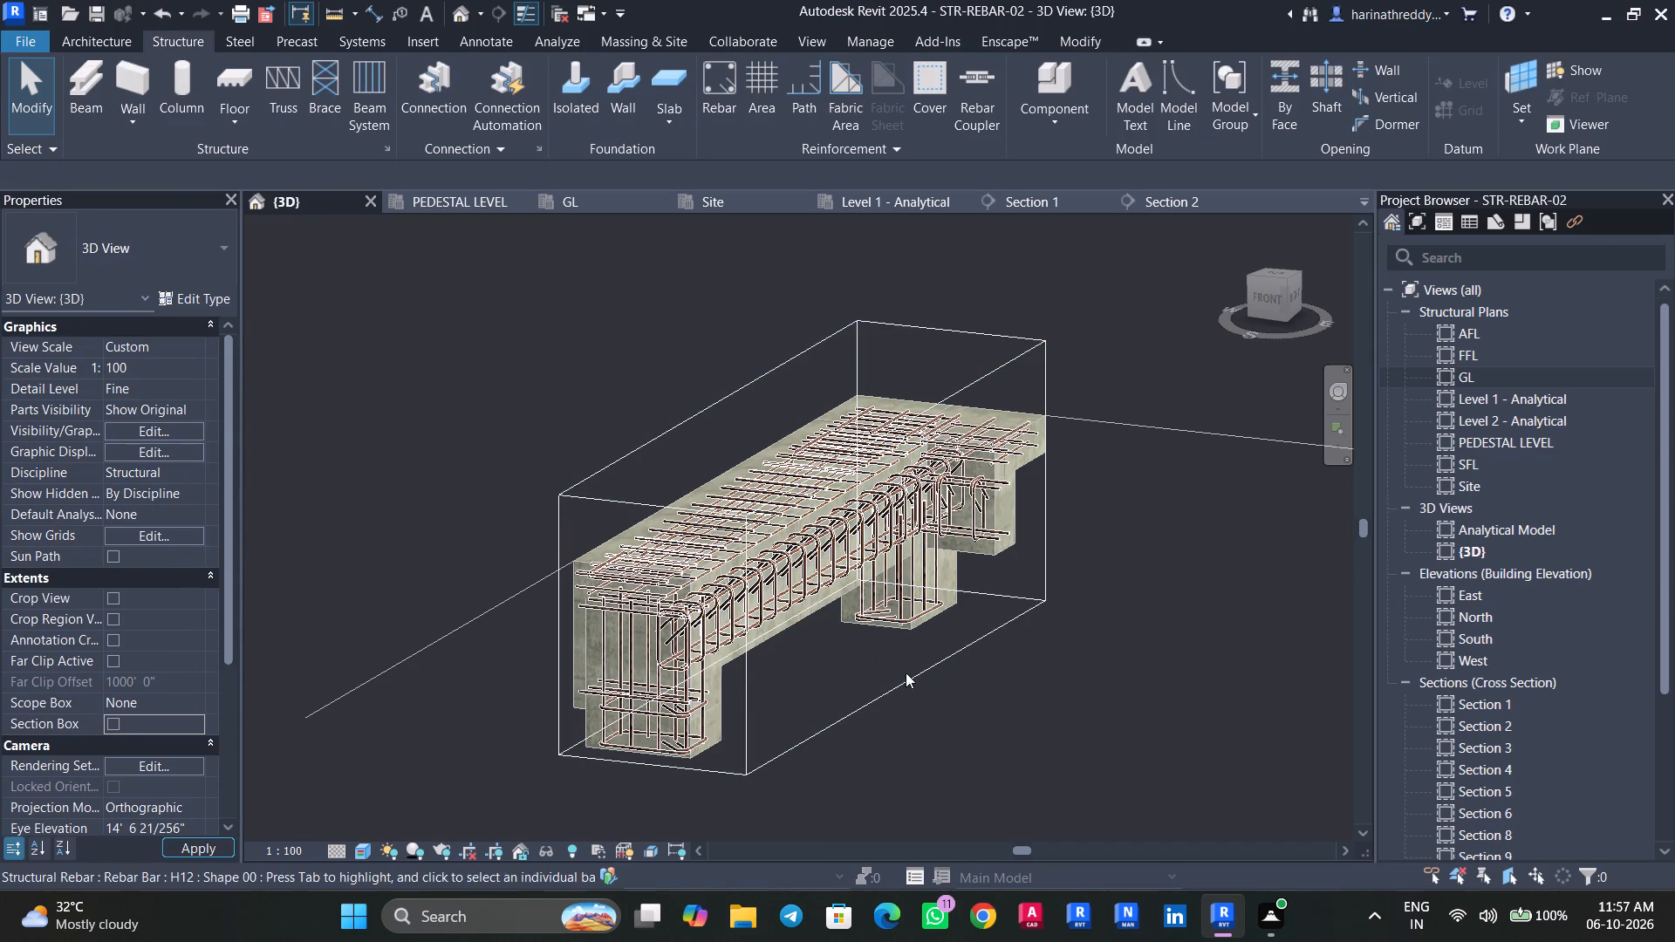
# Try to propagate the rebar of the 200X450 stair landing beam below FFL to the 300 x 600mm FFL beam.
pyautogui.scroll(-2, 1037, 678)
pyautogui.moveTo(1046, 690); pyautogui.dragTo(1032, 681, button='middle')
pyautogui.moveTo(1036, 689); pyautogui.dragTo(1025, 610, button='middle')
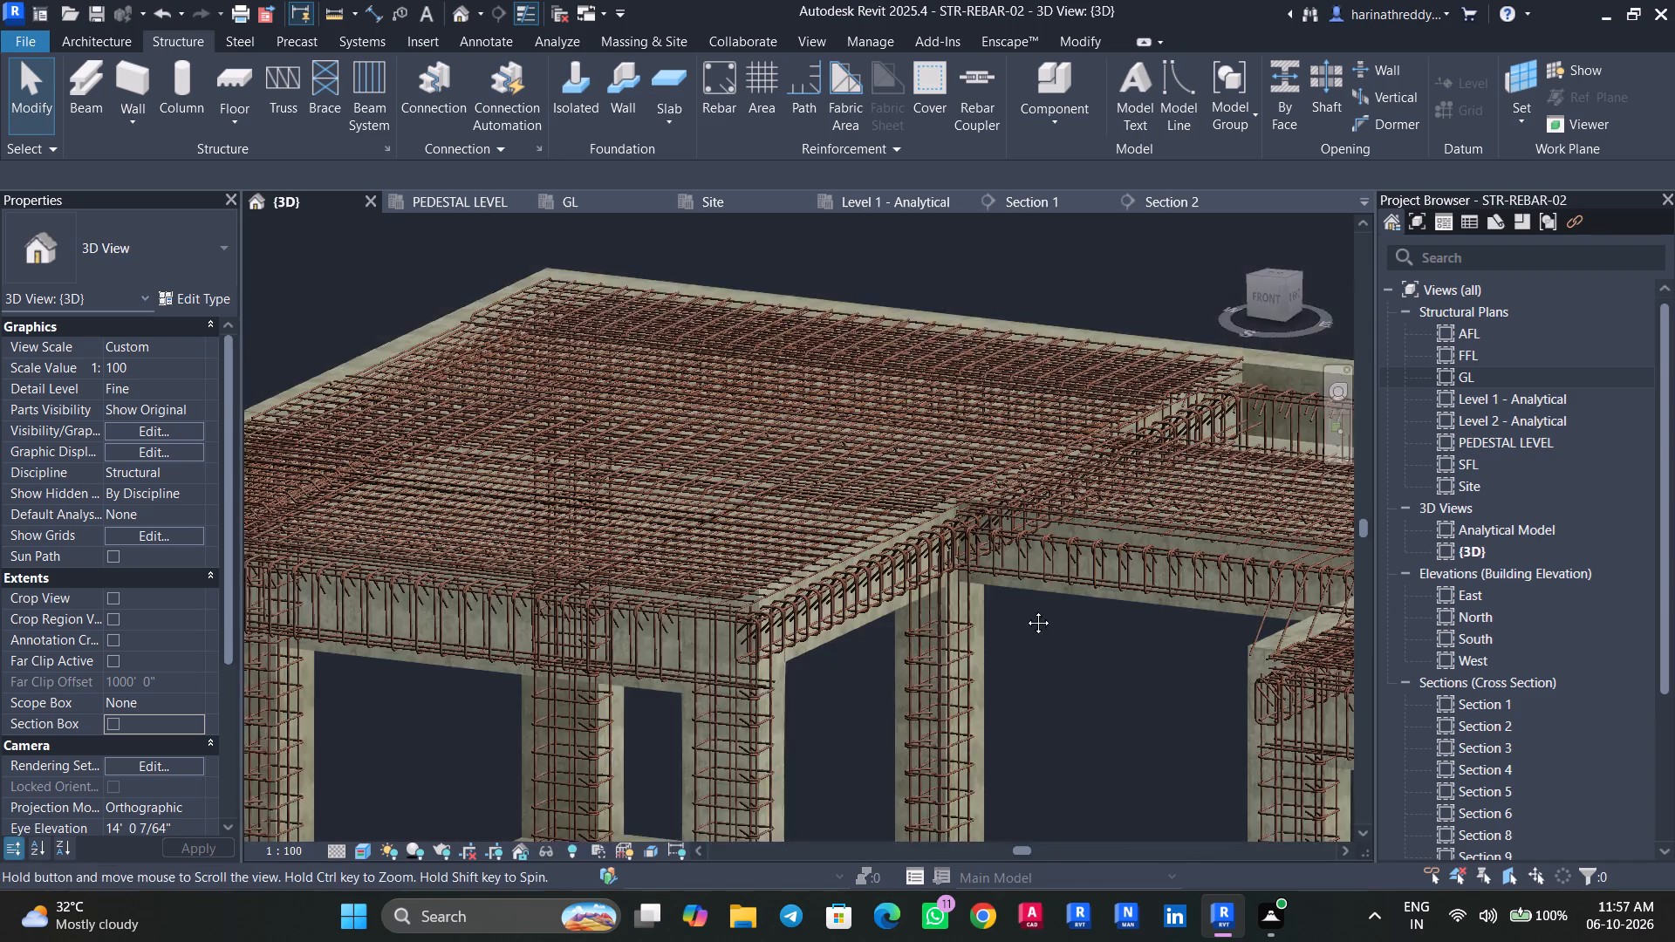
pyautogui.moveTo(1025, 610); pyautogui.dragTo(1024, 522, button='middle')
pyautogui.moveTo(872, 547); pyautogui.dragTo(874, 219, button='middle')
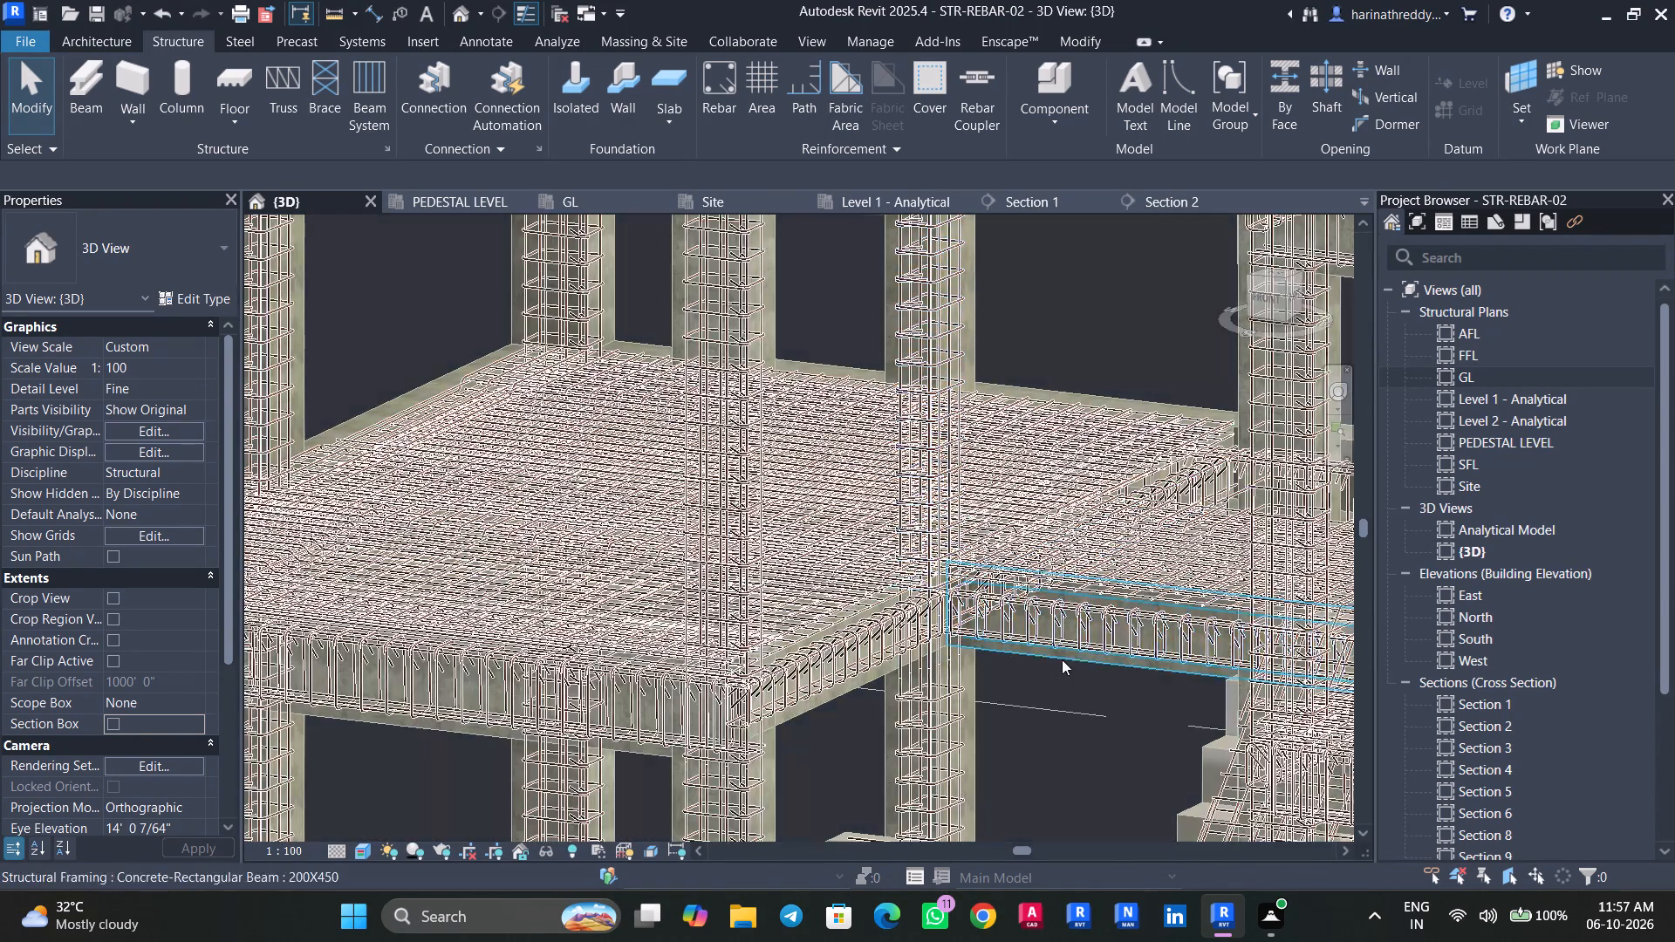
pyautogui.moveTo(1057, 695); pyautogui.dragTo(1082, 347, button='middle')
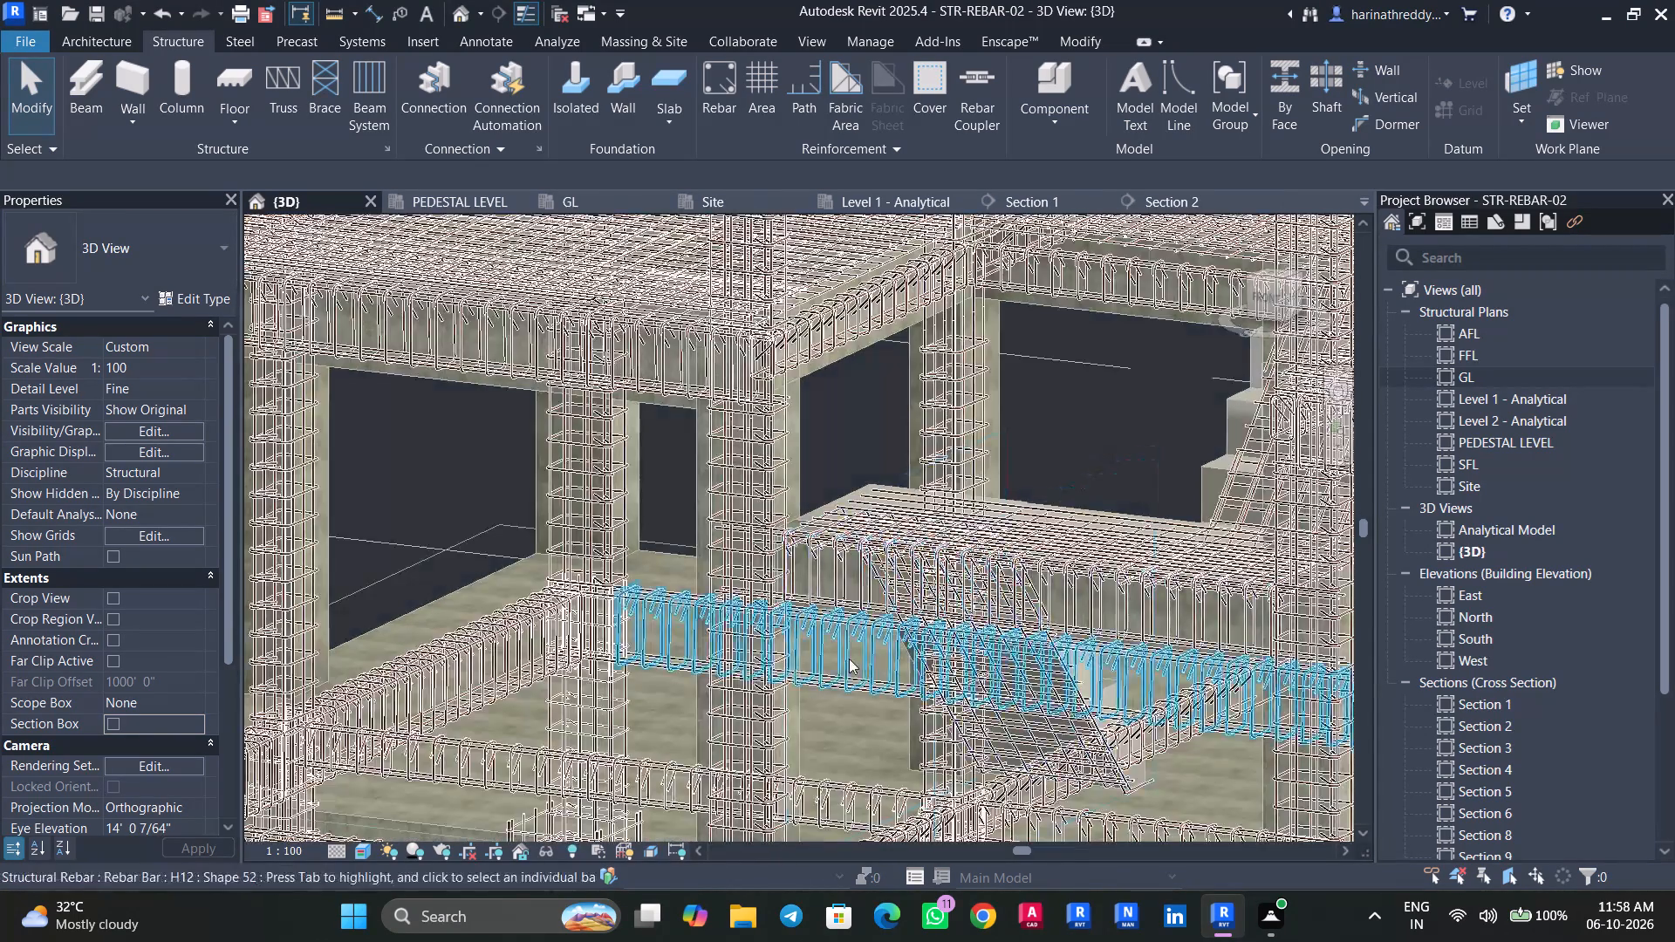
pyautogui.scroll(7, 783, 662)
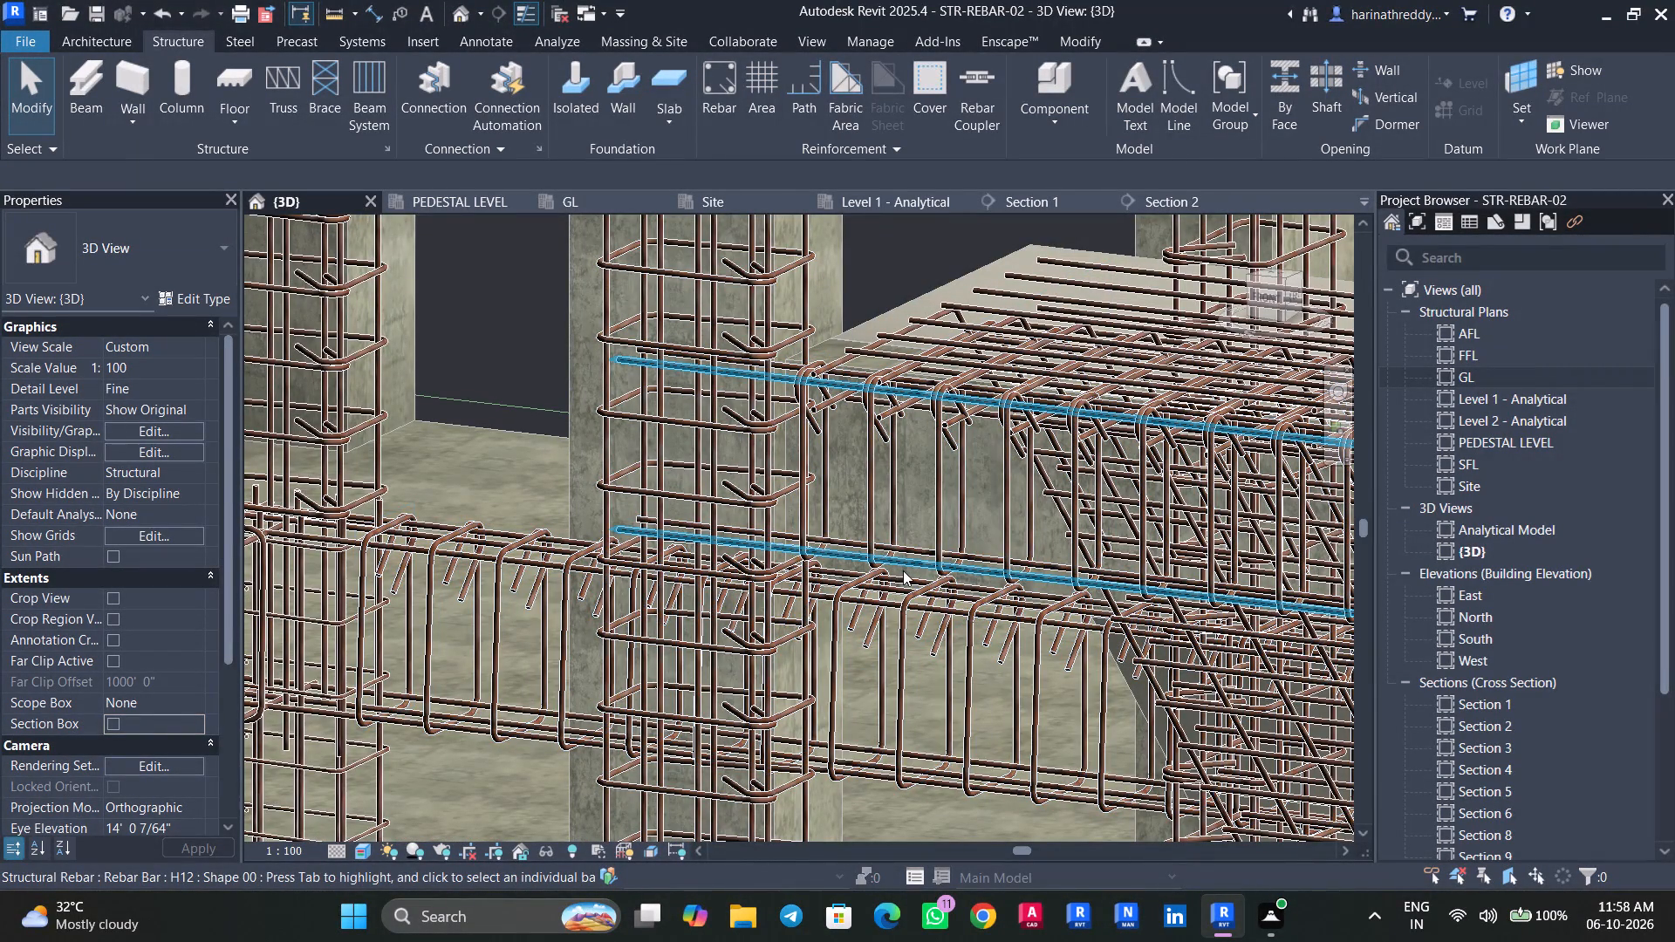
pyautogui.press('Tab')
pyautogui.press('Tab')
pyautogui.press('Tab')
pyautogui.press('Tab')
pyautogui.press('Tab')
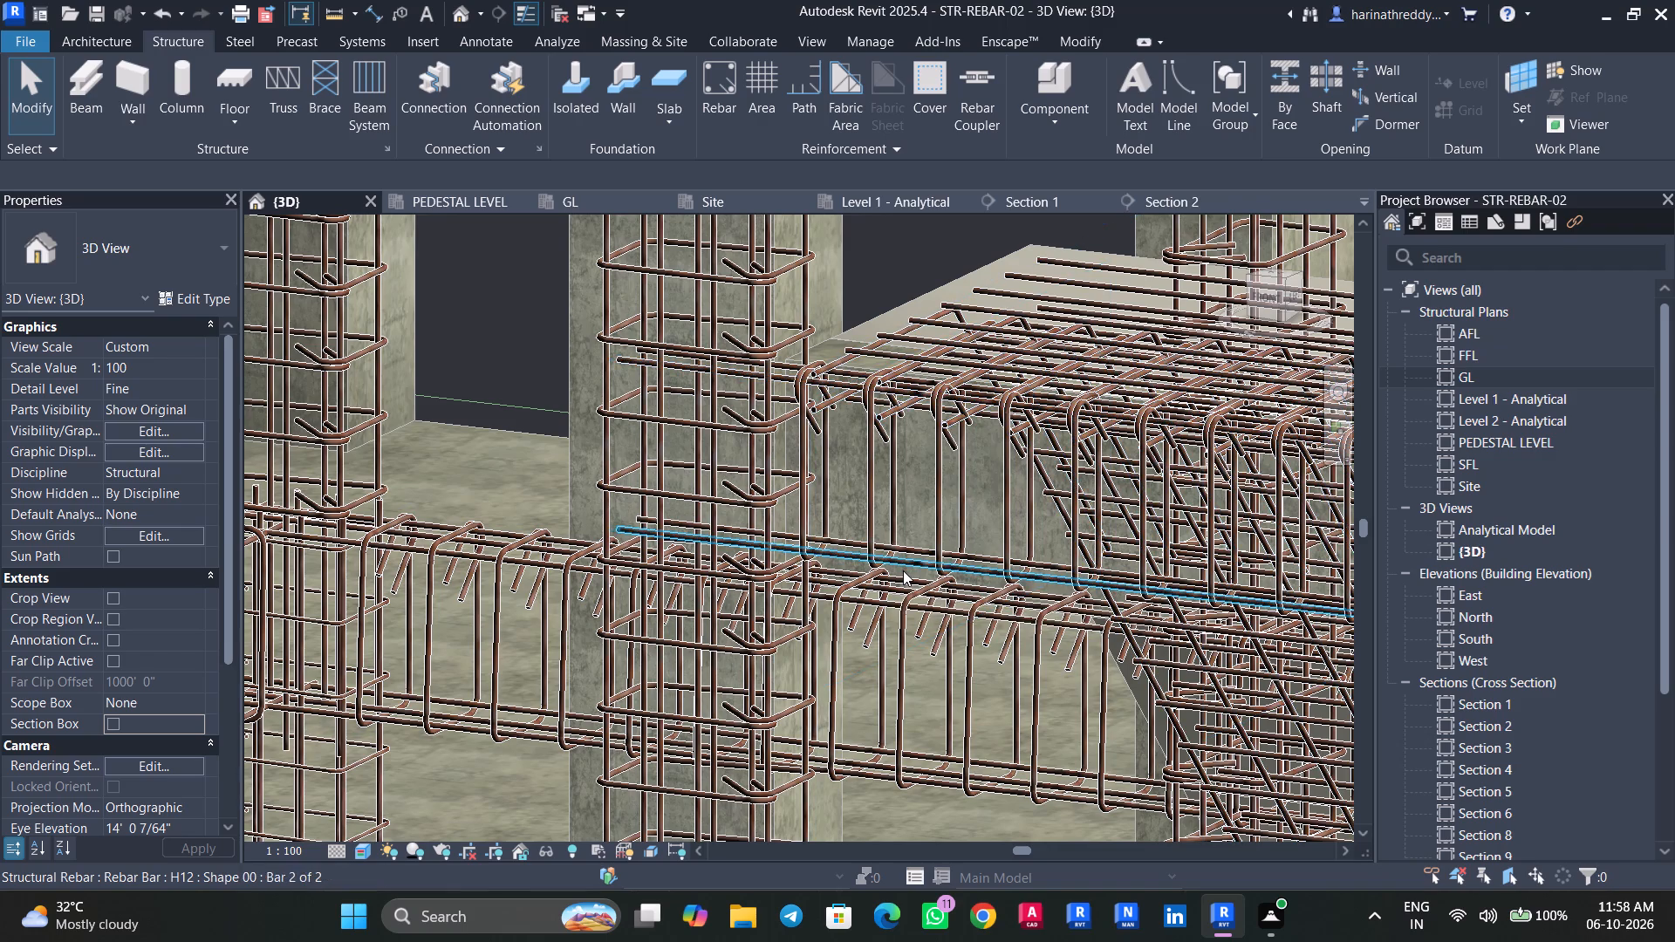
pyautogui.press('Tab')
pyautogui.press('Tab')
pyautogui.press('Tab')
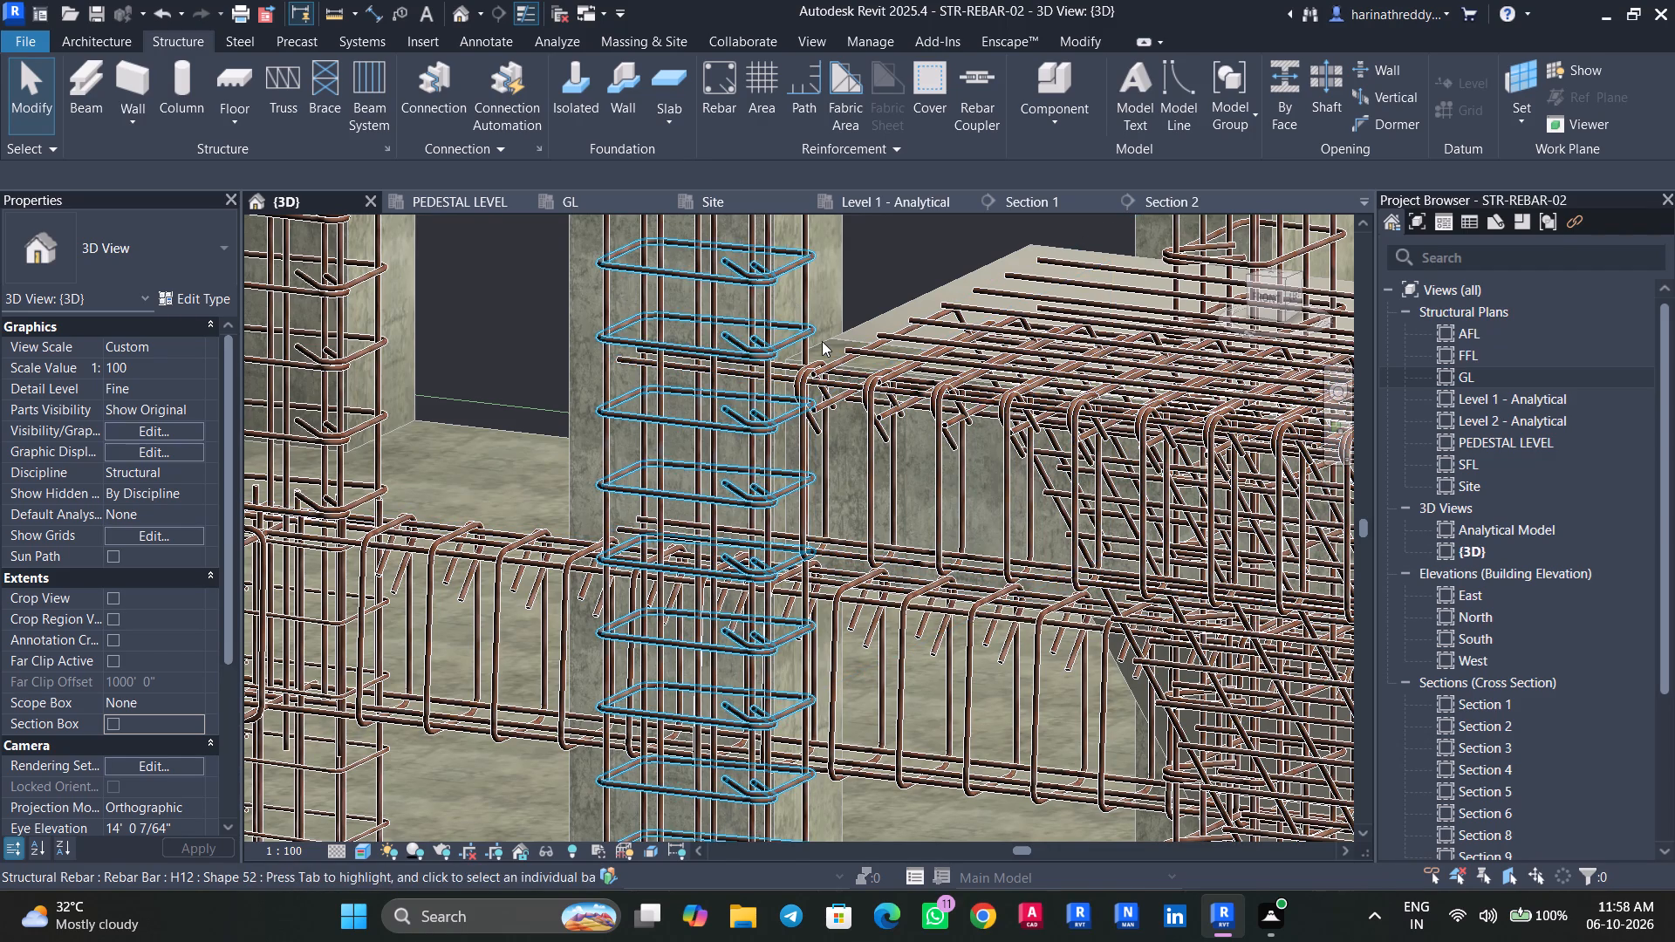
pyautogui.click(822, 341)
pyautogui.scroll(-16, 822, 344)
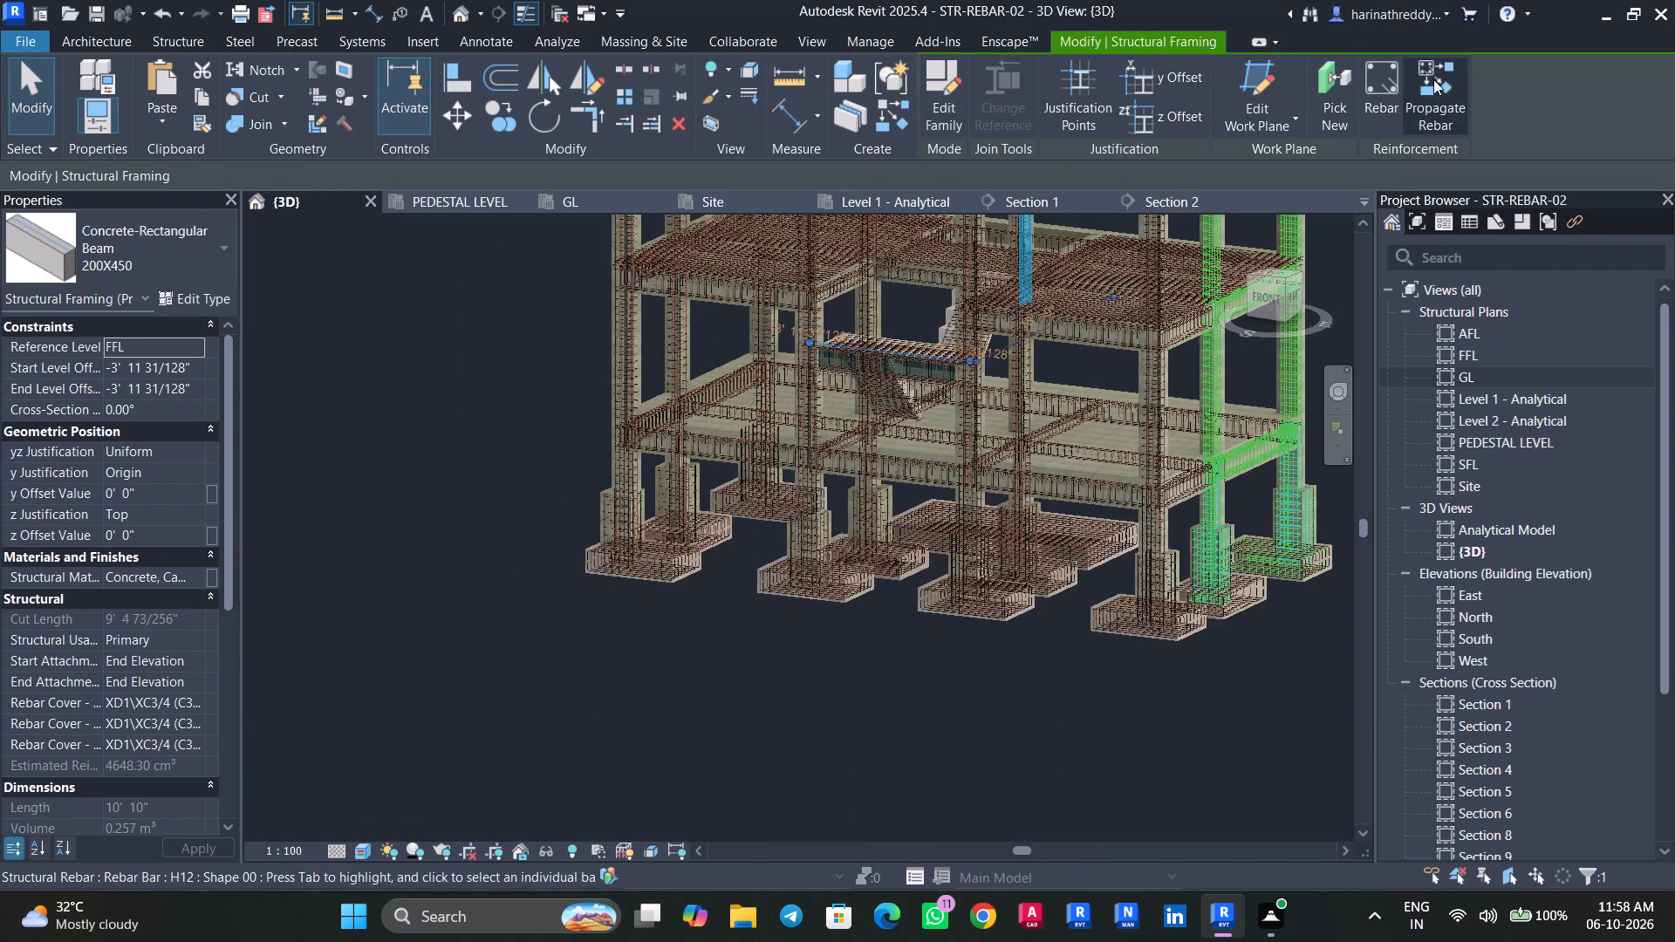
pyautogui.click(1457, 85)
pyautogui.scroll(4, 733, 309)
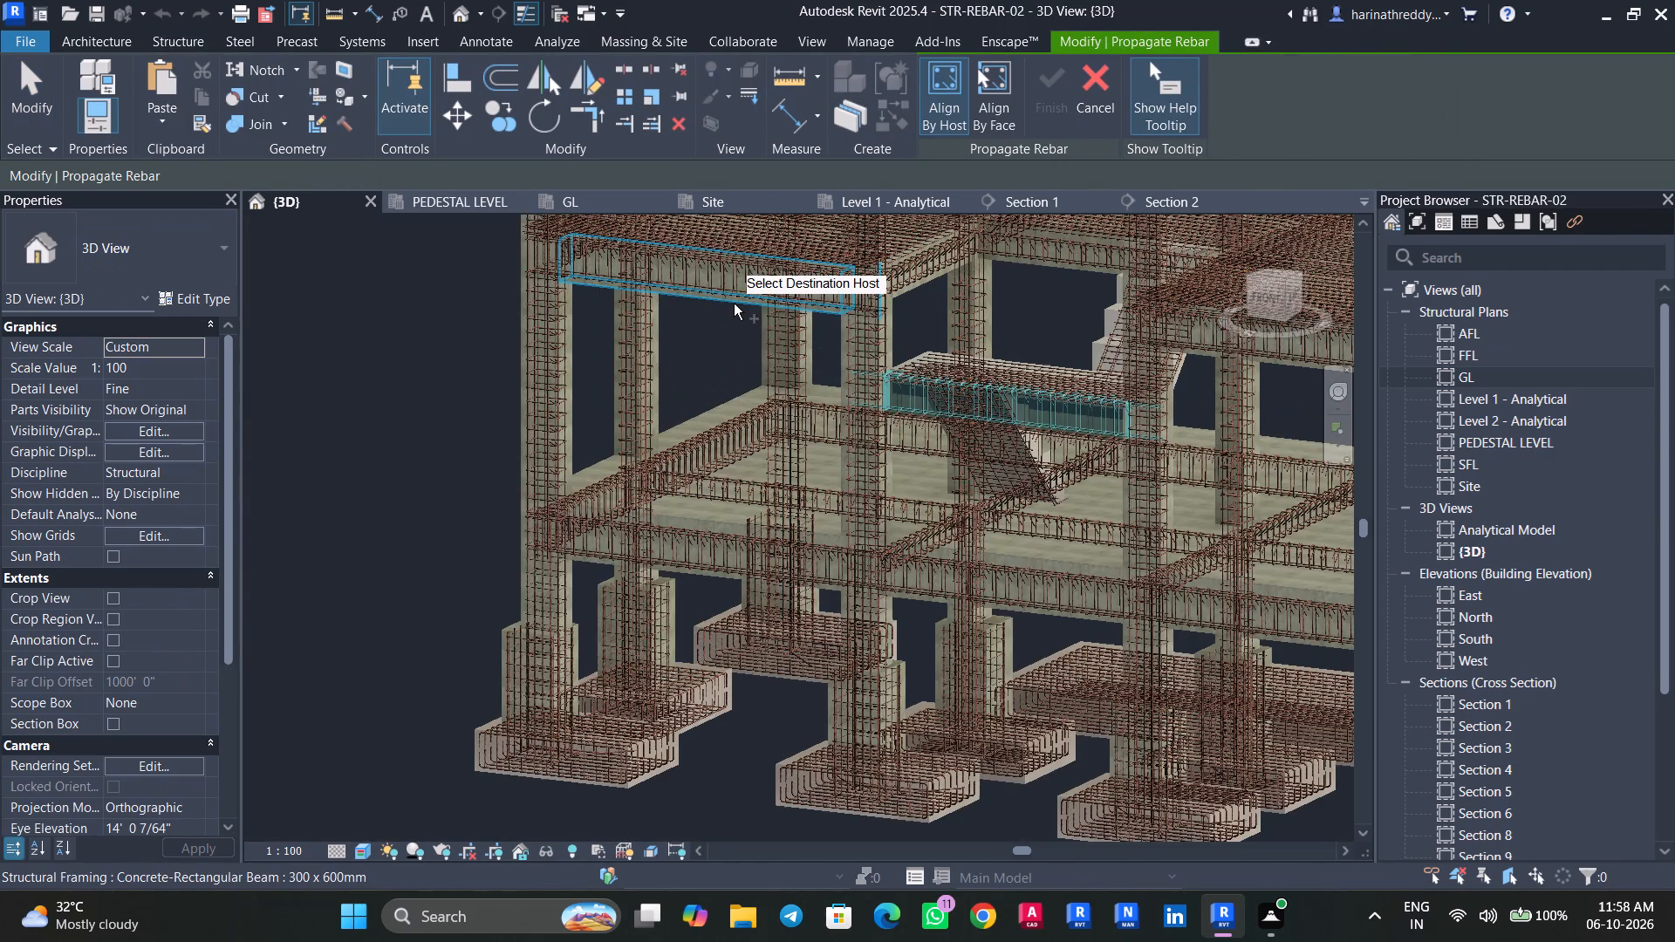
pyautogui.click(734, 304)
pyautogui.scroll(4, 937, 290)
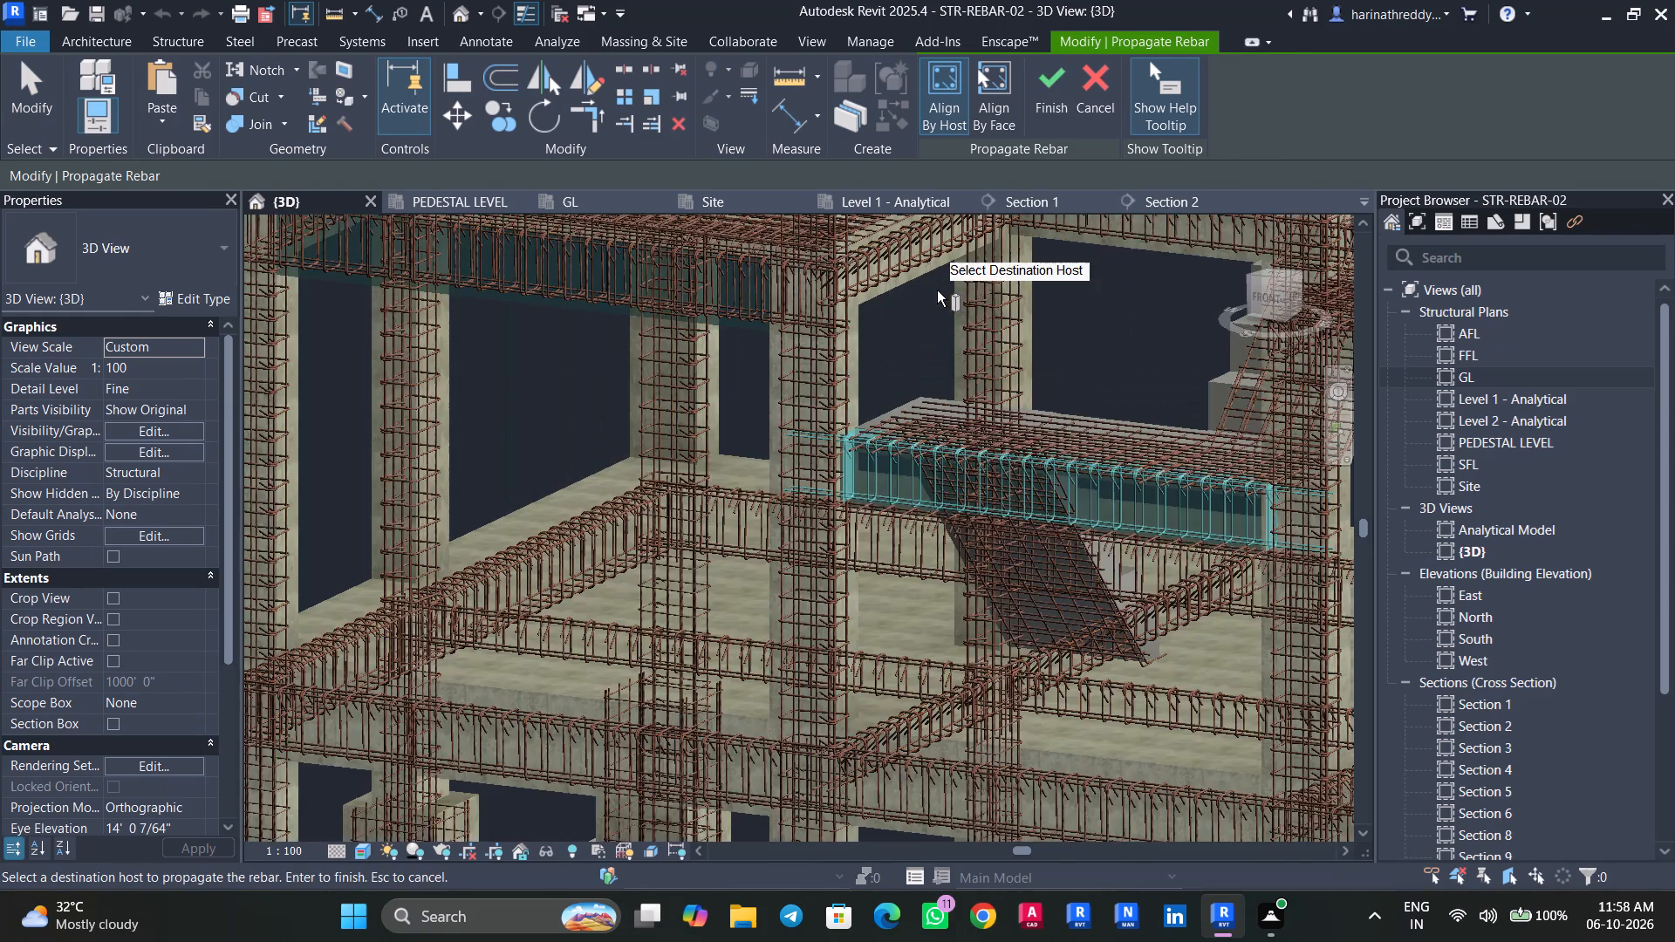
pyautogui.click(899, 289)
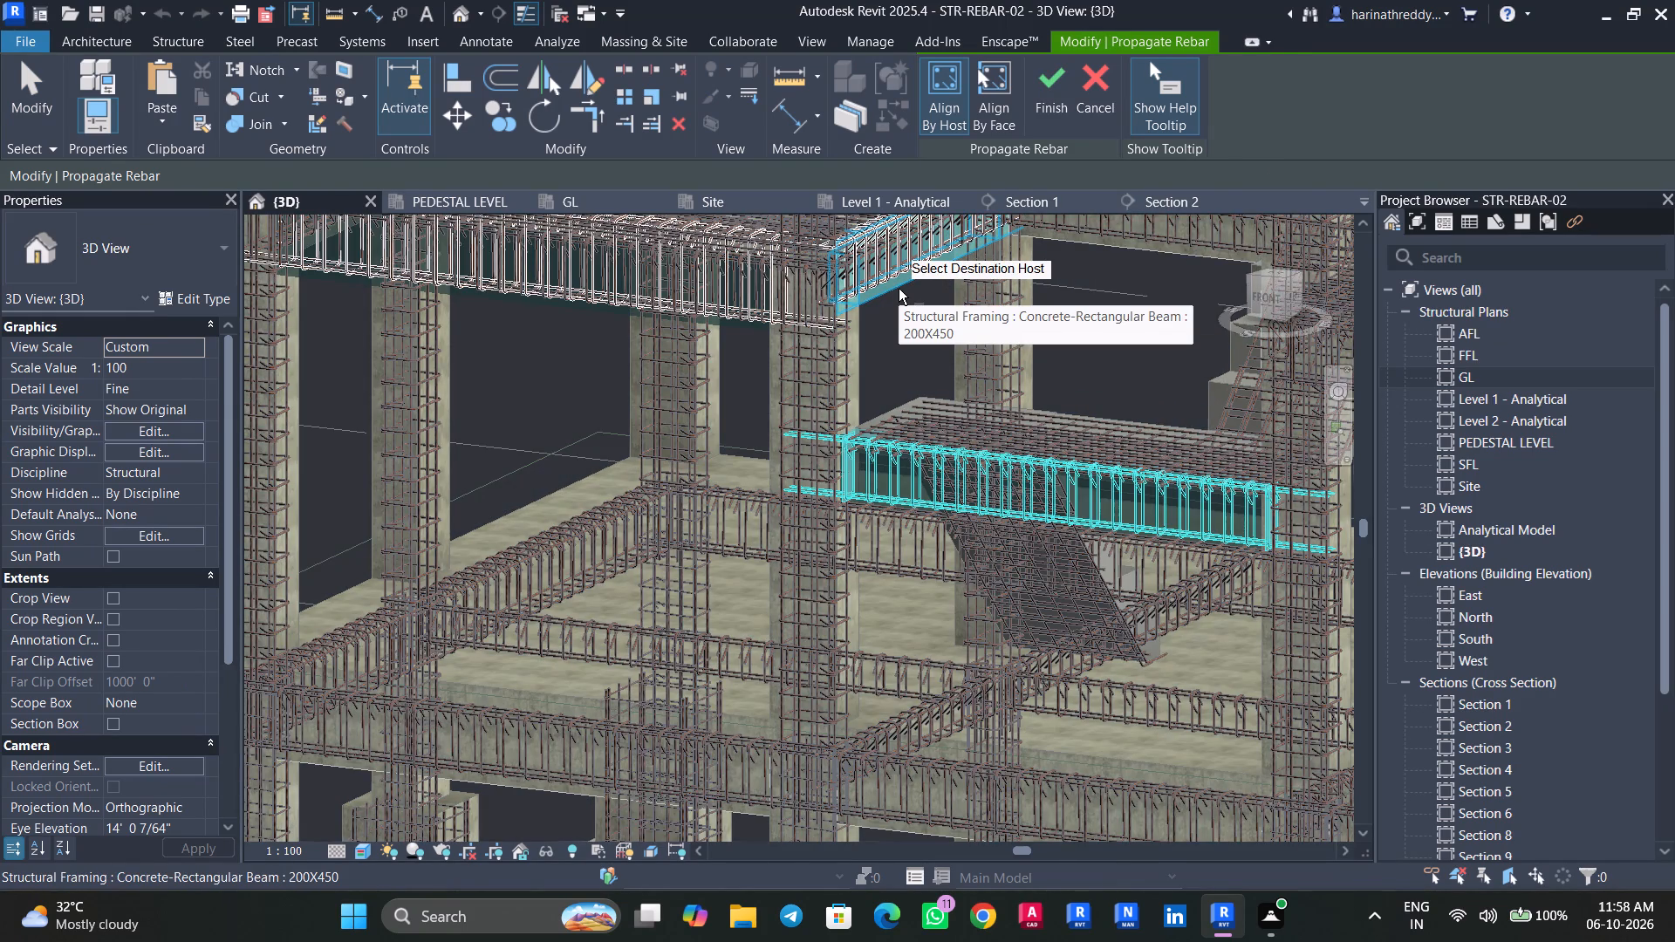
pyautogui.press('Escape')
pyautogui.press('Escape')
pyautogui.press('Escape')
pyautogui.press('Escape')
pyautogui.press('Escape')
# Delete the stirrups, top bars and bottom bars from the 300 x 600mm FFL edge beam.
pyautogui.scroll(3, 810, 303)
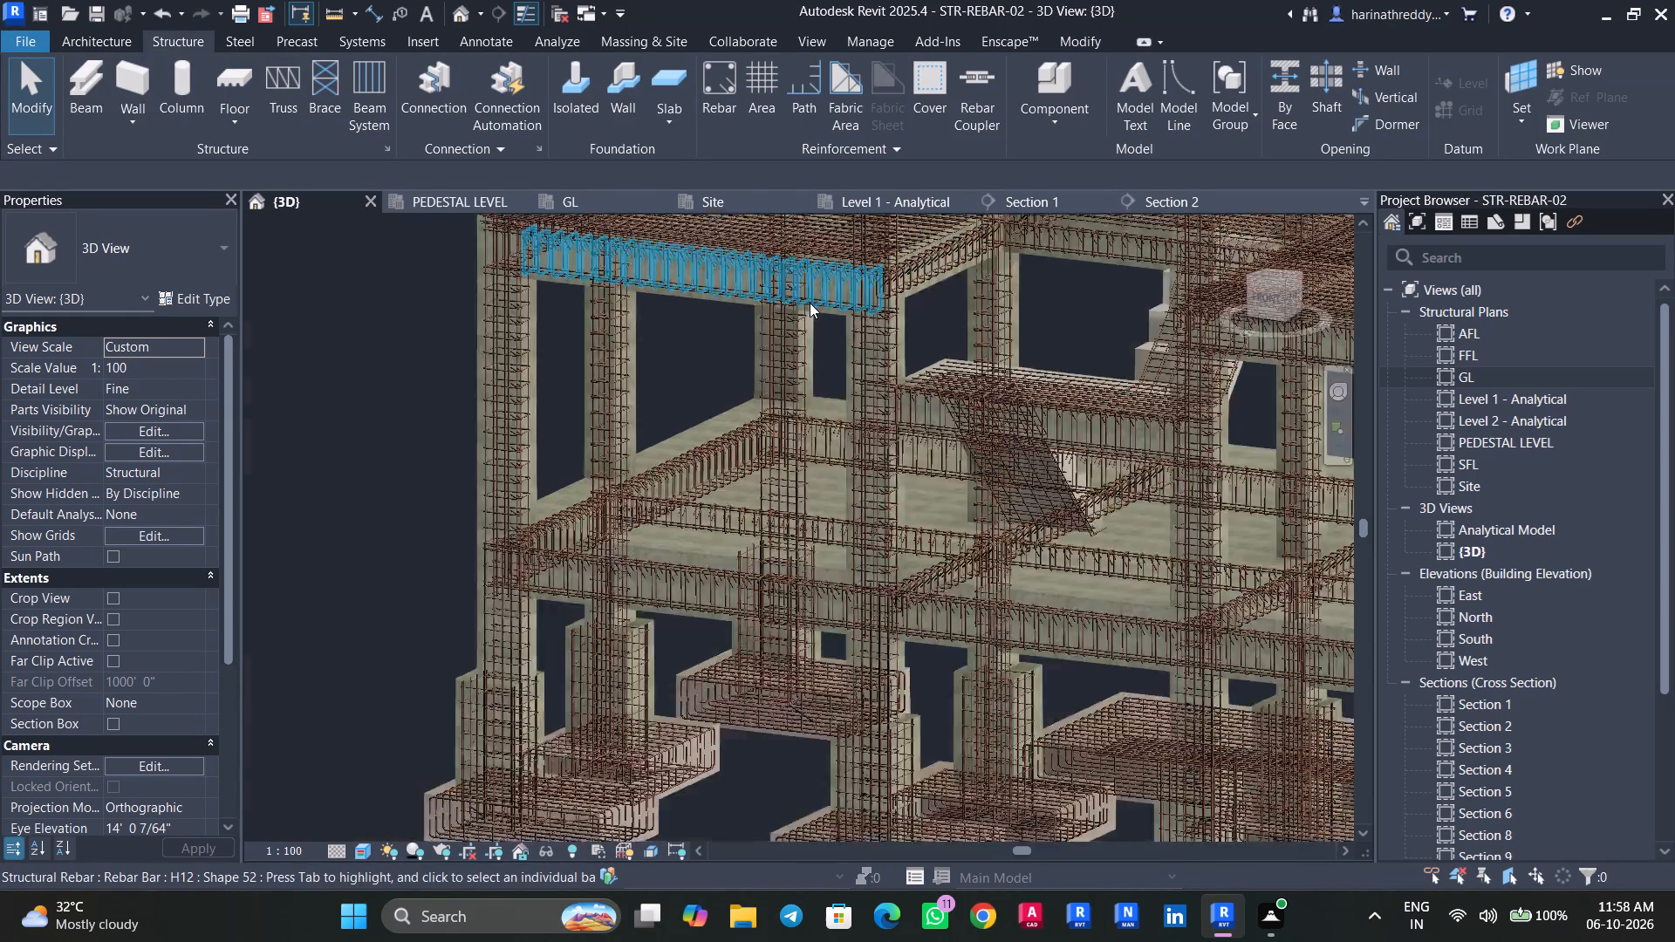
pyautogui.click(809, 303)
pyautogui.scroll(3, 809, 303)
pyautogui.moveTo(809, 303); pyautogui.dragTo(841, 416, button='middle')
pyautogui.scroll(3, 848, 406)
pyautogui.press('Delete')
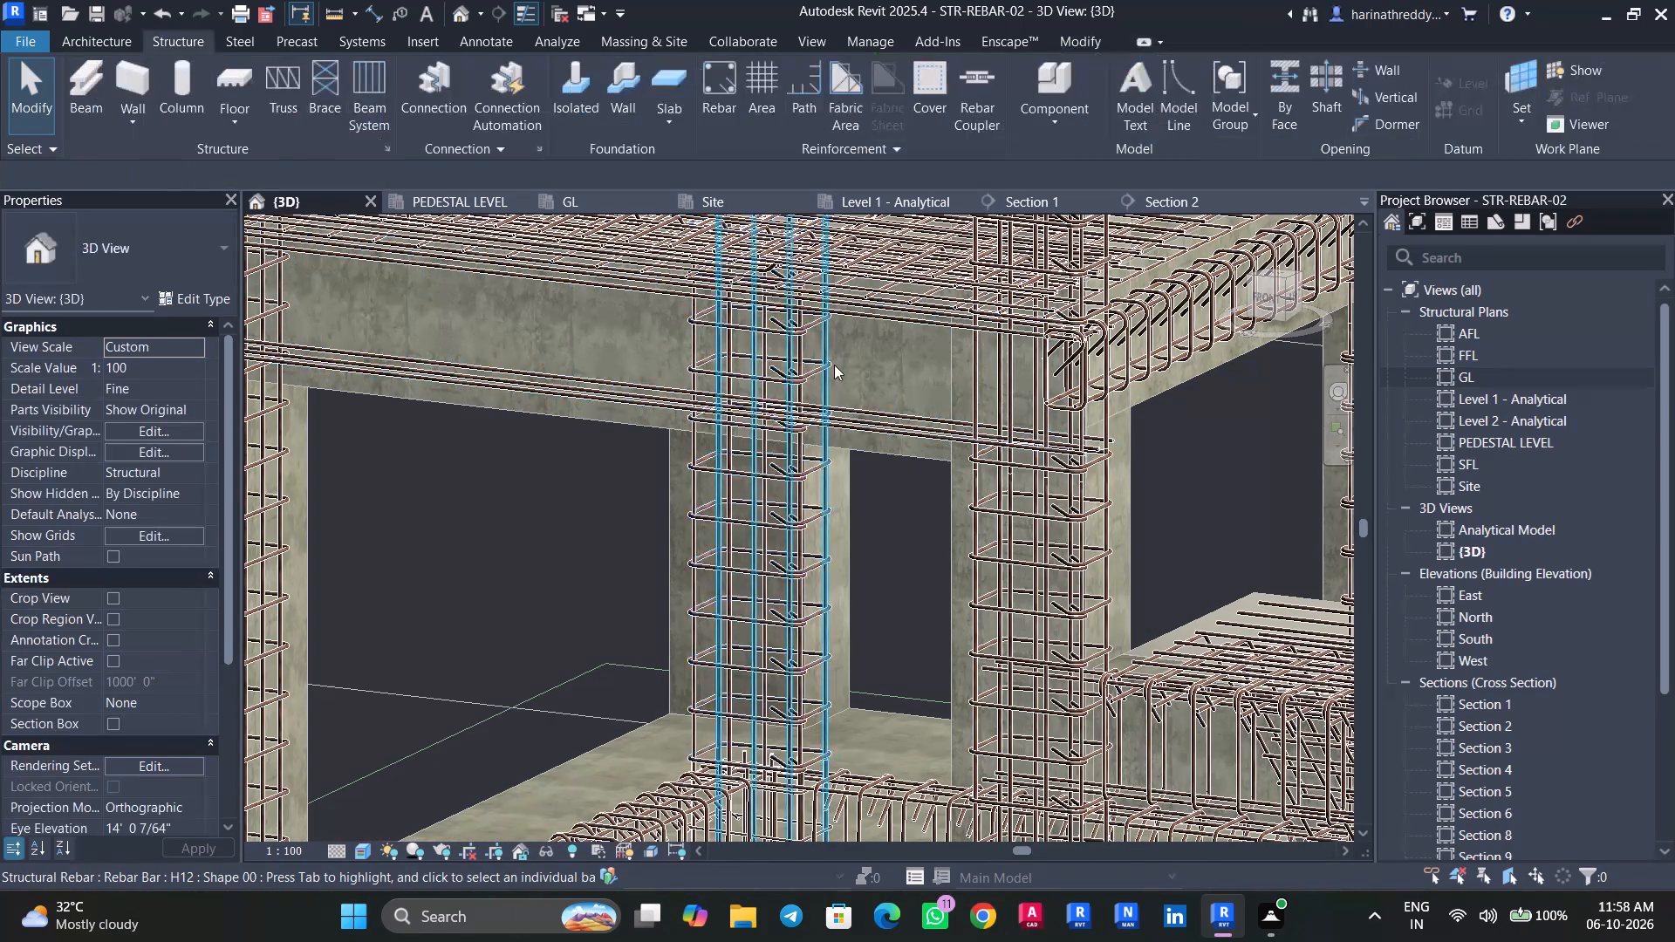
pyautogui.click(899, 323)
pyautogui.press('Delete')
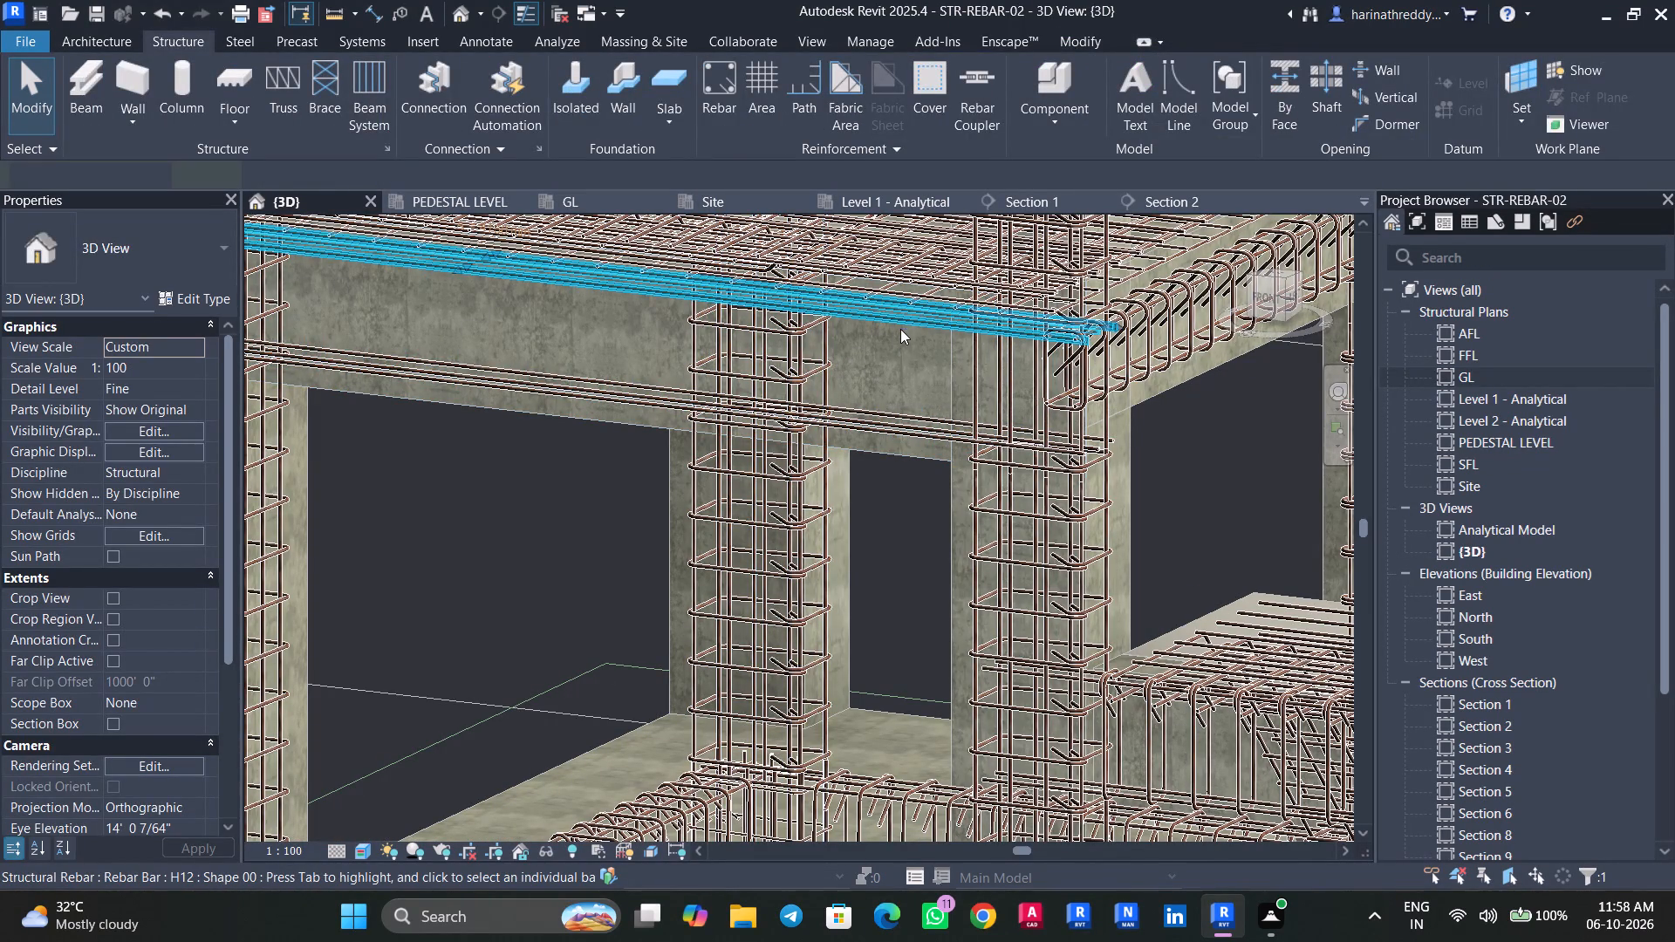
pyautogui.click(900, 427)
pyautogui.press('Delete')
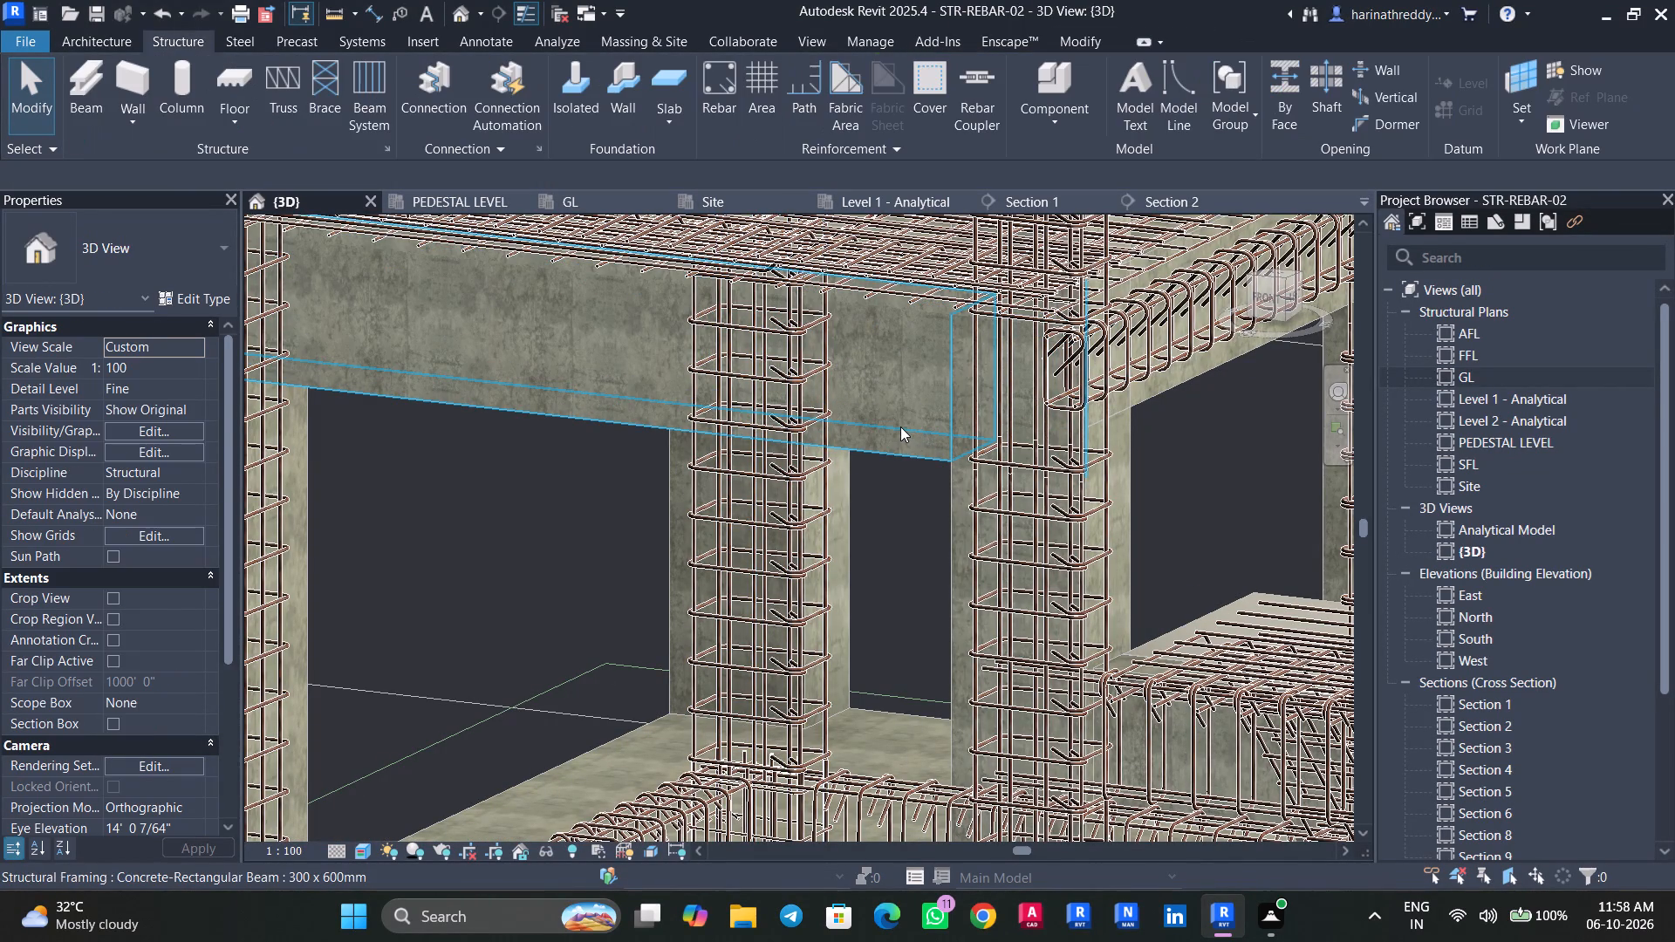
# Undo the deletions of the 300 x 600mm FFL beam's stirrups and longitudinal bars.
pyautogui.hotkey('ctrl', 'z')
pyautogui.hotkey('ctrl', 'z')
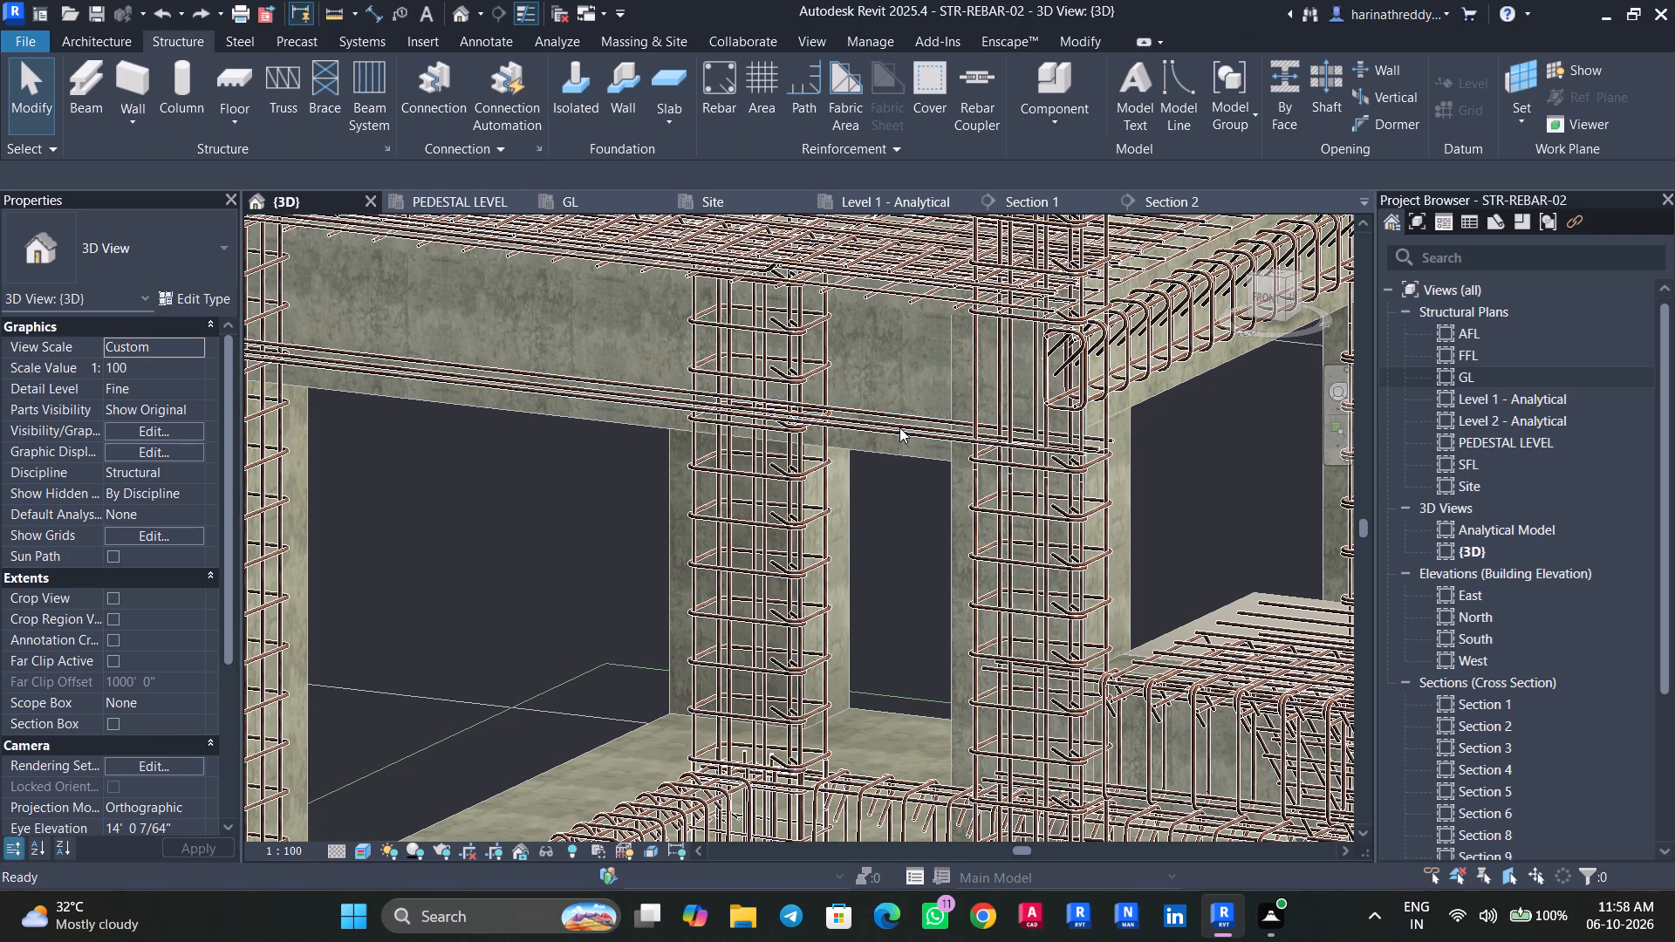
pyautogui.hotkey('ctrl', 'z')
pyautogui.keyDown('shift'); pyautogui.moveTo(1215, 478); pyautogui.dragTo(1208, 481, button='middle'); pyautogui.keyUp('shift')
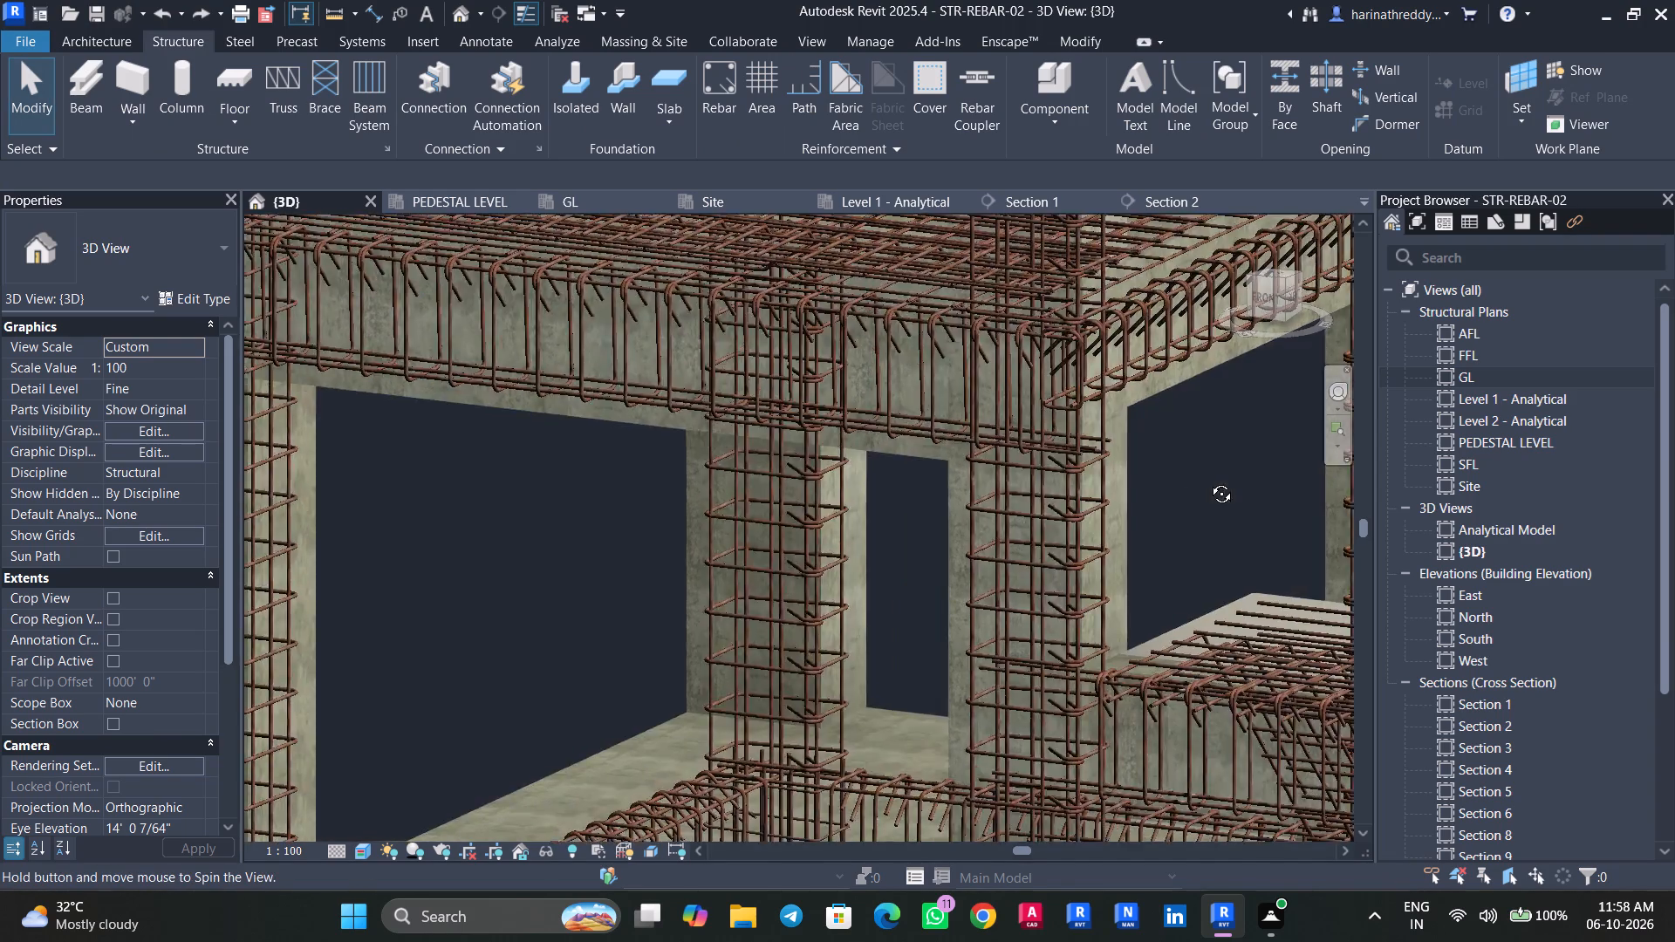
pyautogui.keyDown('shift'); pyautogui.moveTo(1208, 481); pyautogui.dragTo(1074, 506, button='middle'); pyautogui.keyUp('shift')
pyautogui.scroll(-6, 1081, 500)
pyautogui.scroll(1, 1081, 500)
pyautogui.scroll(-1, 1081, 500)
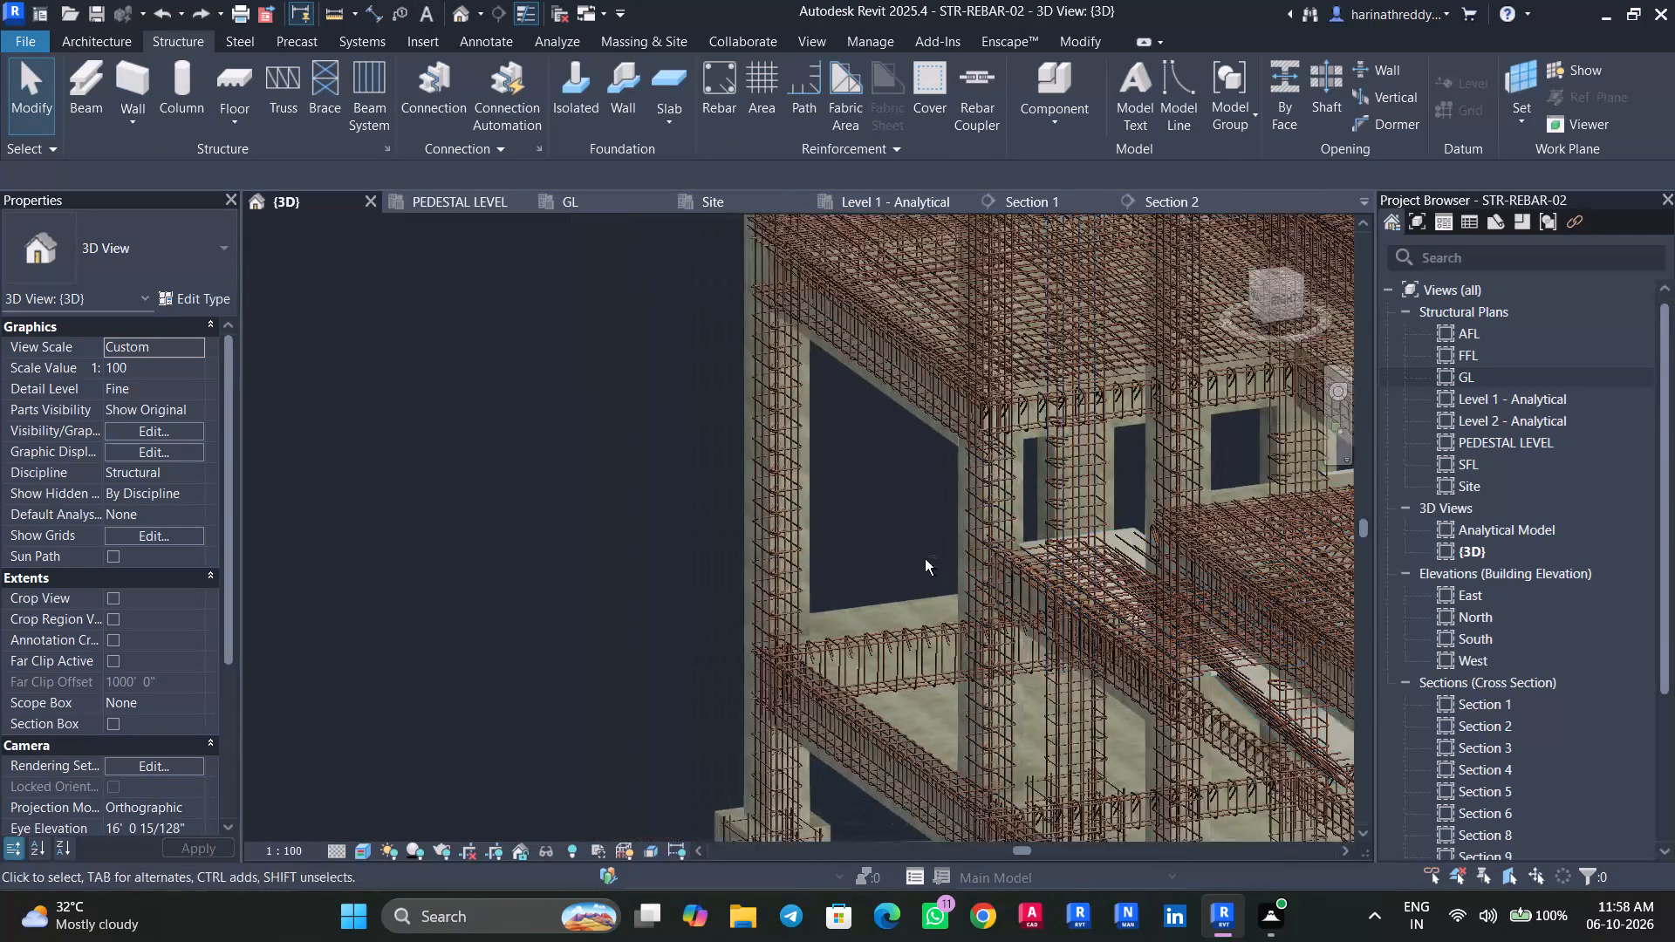
# Inspect the H12 and H10 rebar sets of the SFL slab's corner panel one by one.
pyautogui.keyDown('shift'); pyautogui.moveTo(925, 559); pyautogui.dragTo(1378, 533, button='middle'); pyautogui.keyUp('shift')
pyautogui.scroll(-11, 653, 632)
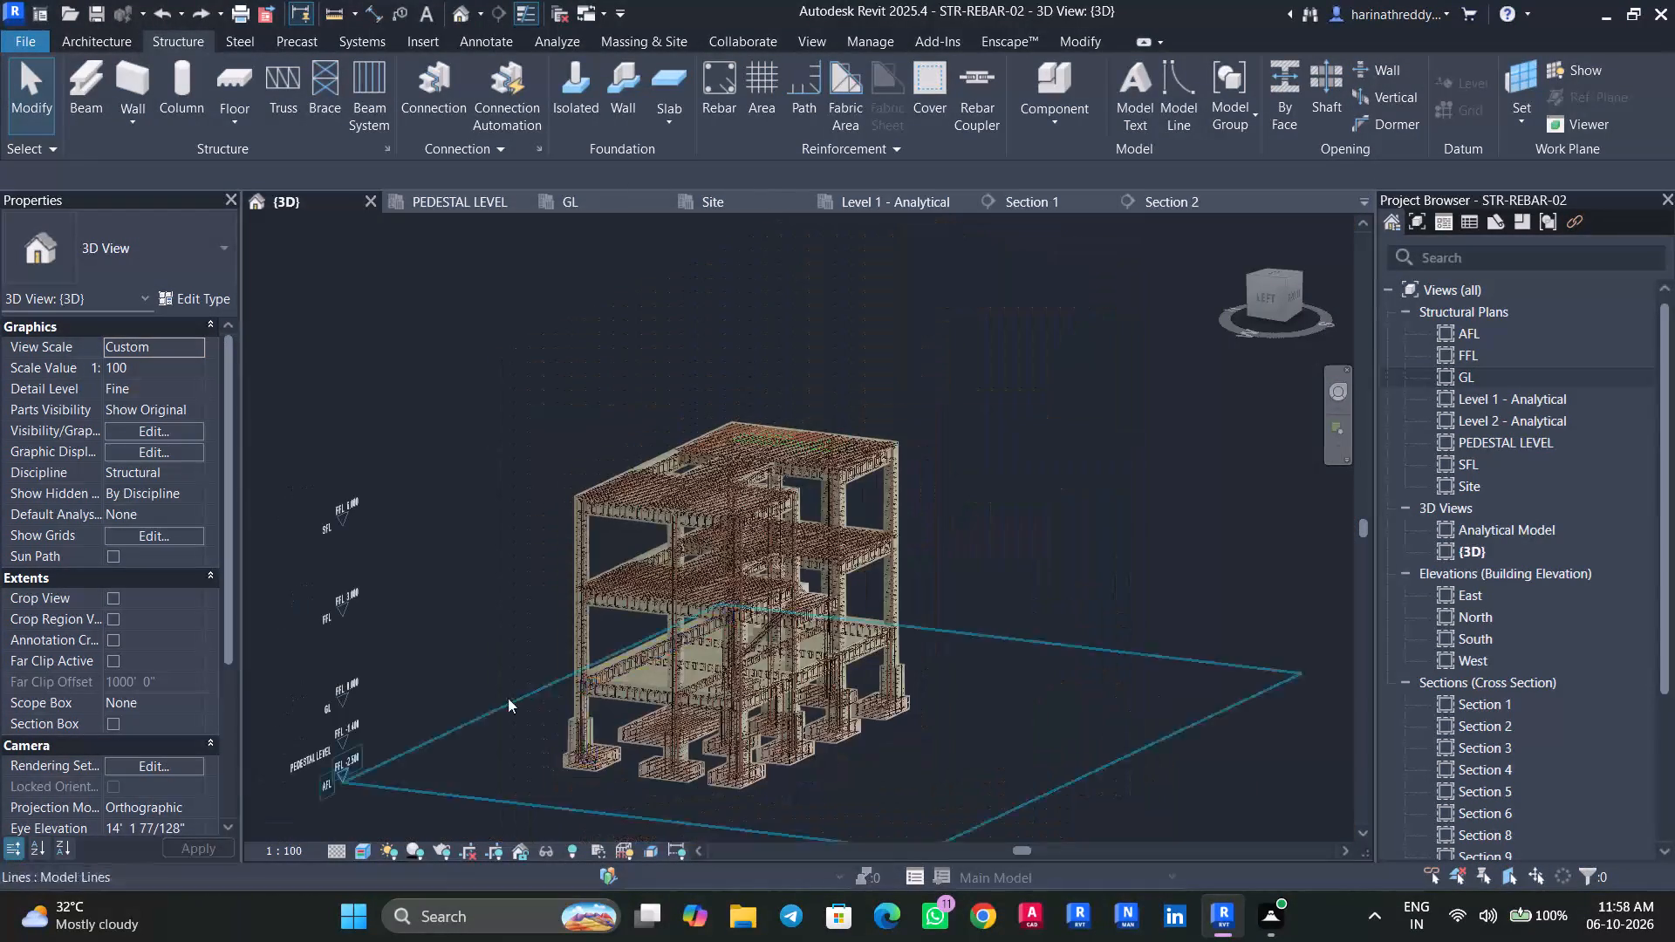
pyautogui.keyDown('shift'); pyautogui.moveTo(487, 710); pyautogui.dragTo(844, 912, button='middle'); pyautogui.keyUp('shift')
pyautogui.scroll(2, 502, 508)
pyautogui.scroll(-1, 510, 507)
pyautogui.scroll(5, 515, 505)
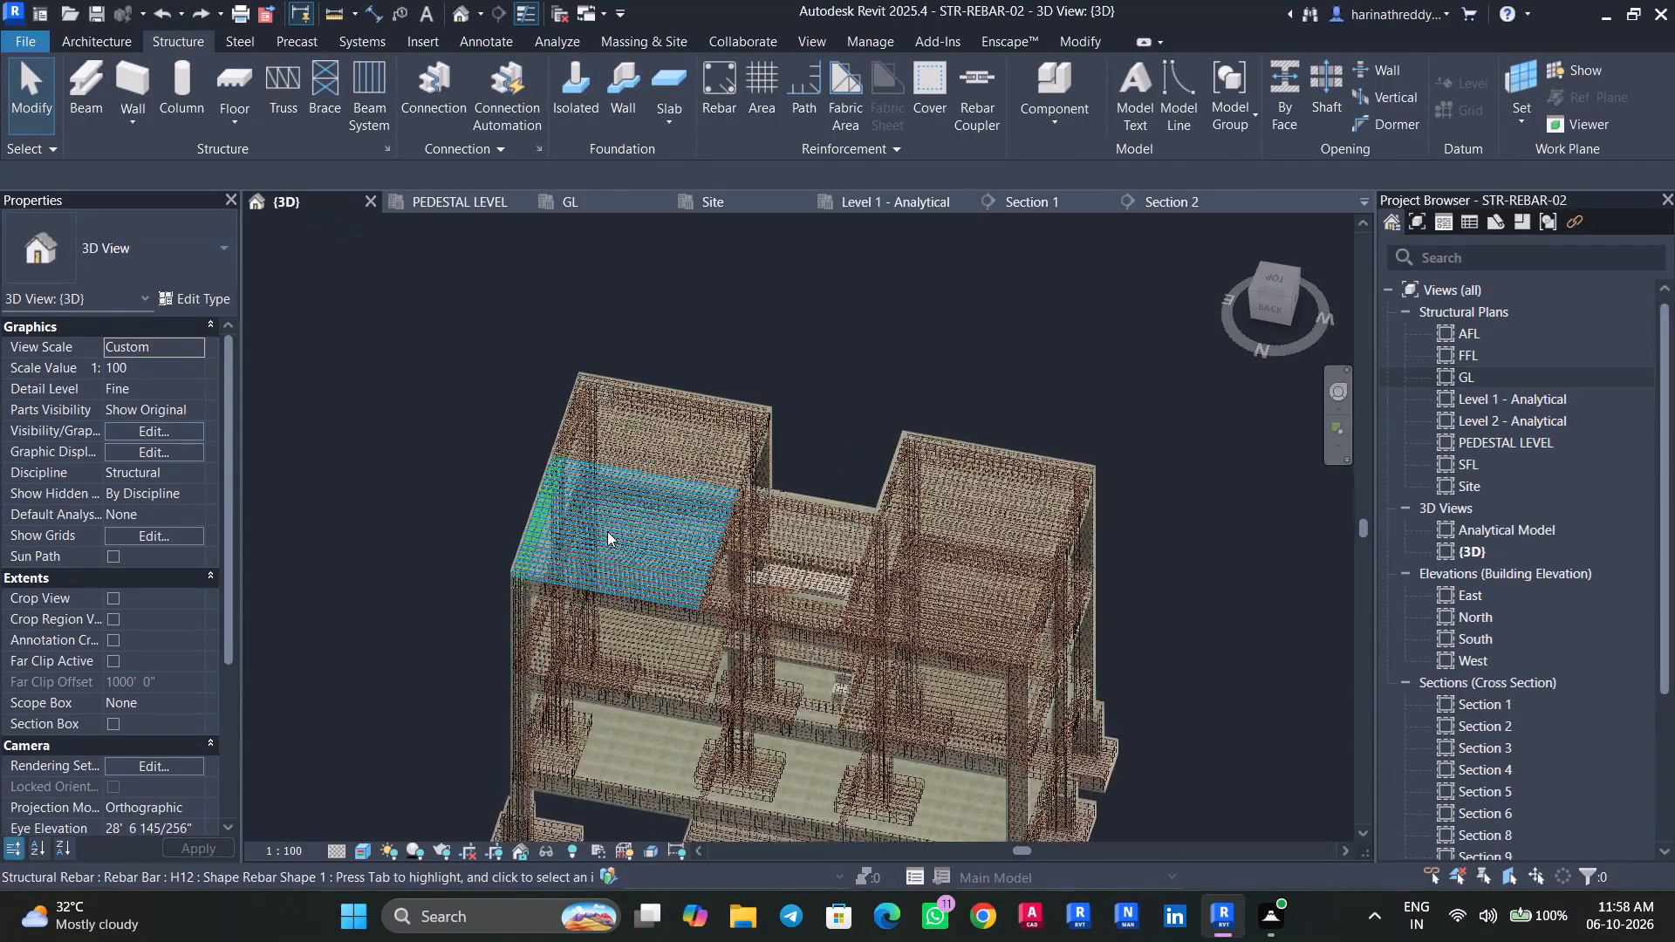
pyautogui.scroll(5, 607, 531)
pyautogui.click(610, 531)
pyautogui.scroll(8, 610, 531)
pyautogui.scroll(-5, 610, 531)
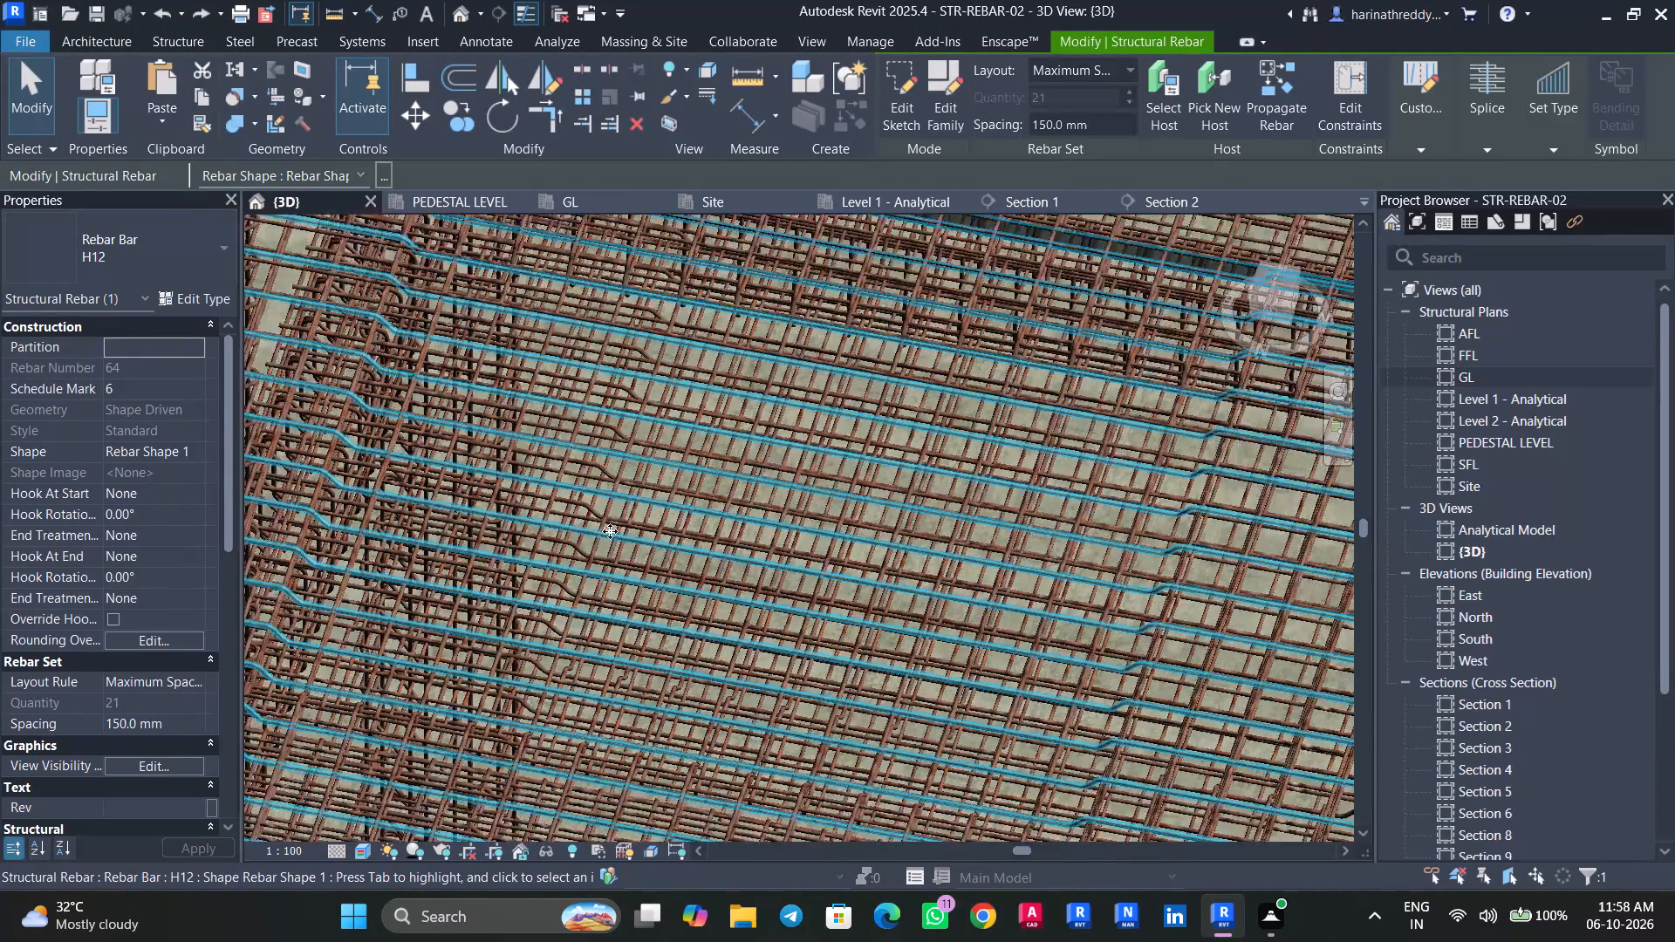
pyautogui.press('Escape')
pyautogui.click(600, 369)
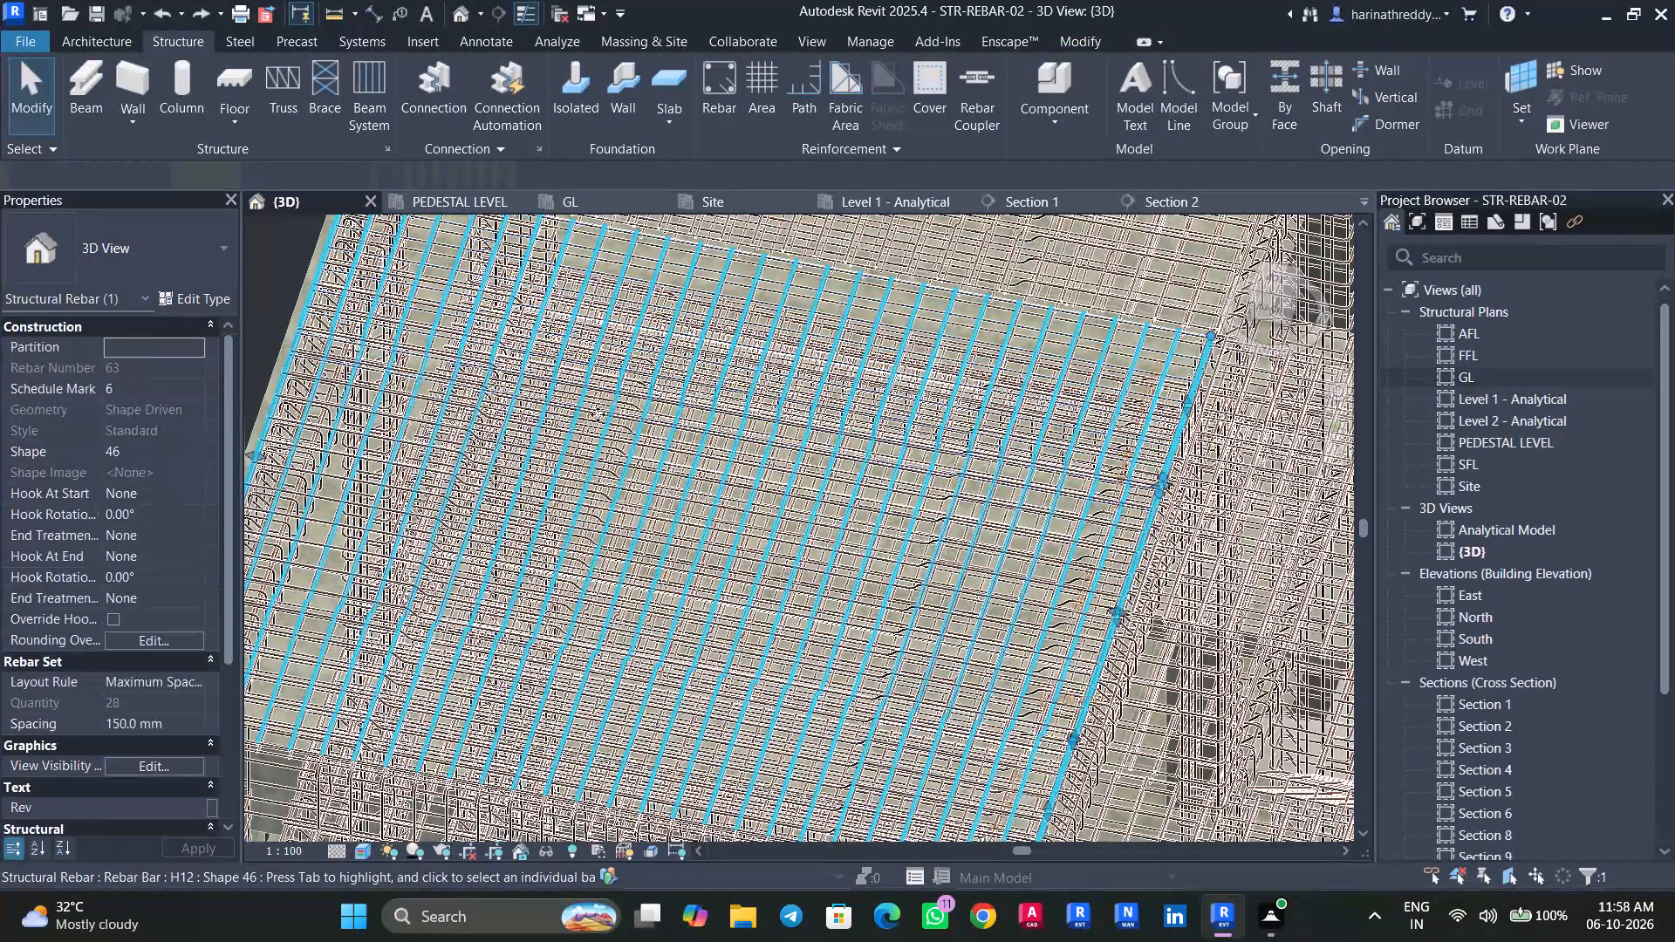
pyautogui.press('Escape')
pyautogui.click(440, 326)
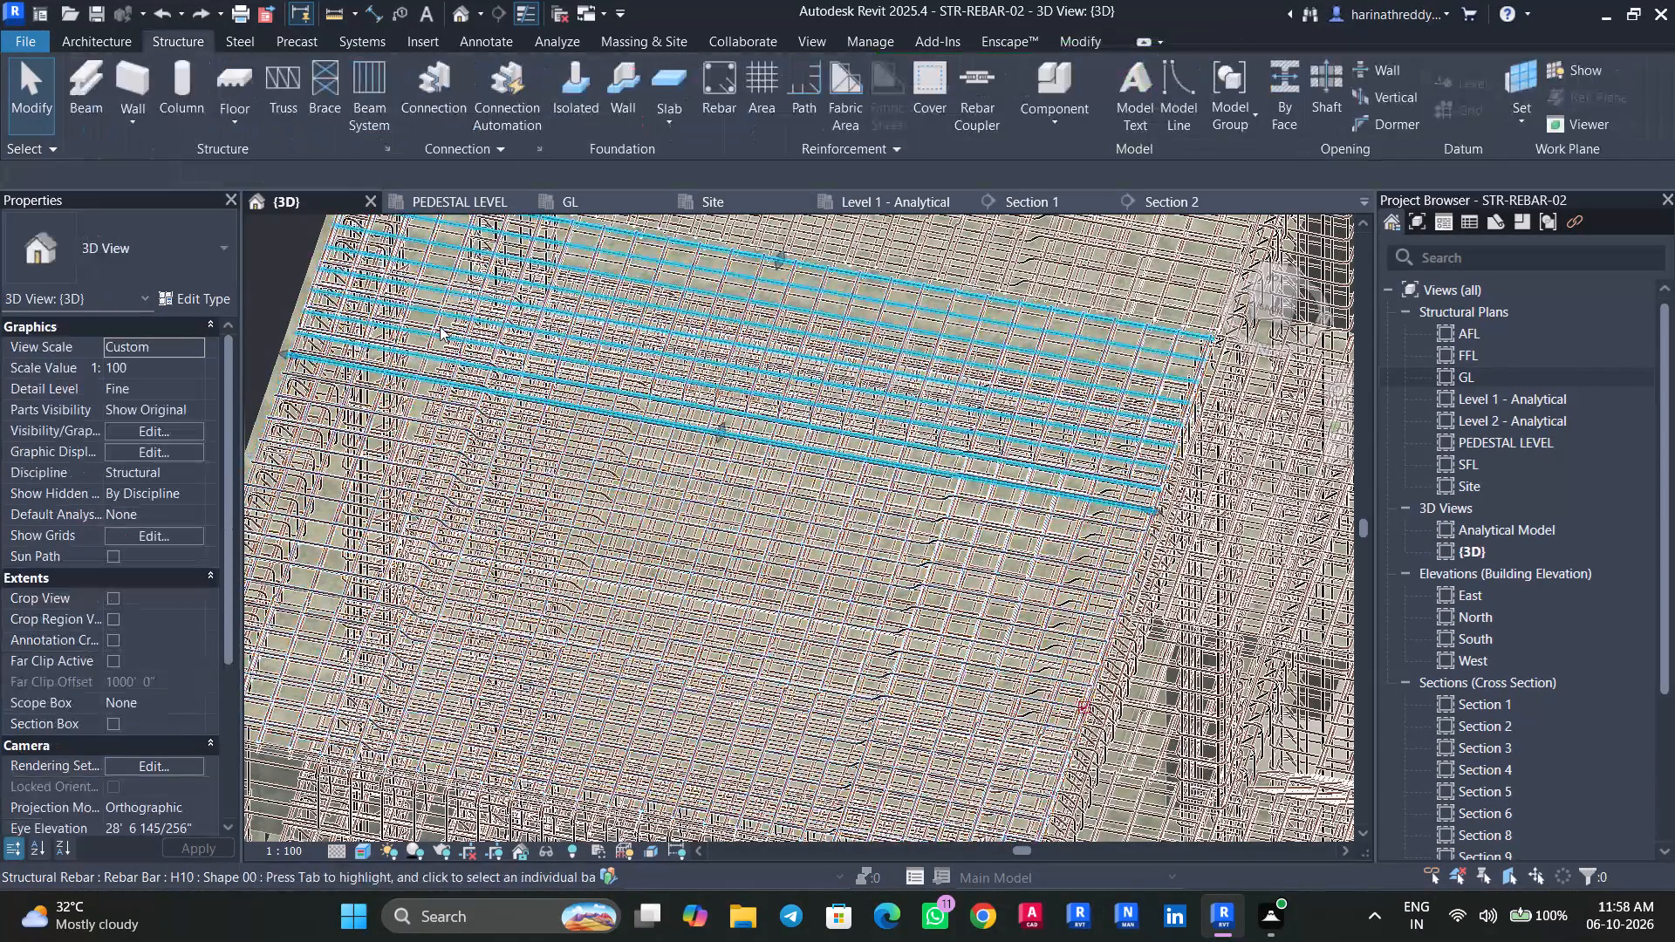
pyautogui.press('Escape')
pyautogui.click(428, 645)
pyautogui.keyDown('shift'); pyautogui.moveTo(675, 588); pyautogui.dragTo(607, 544, button='middle'); pyautogui.keyUp('shift')
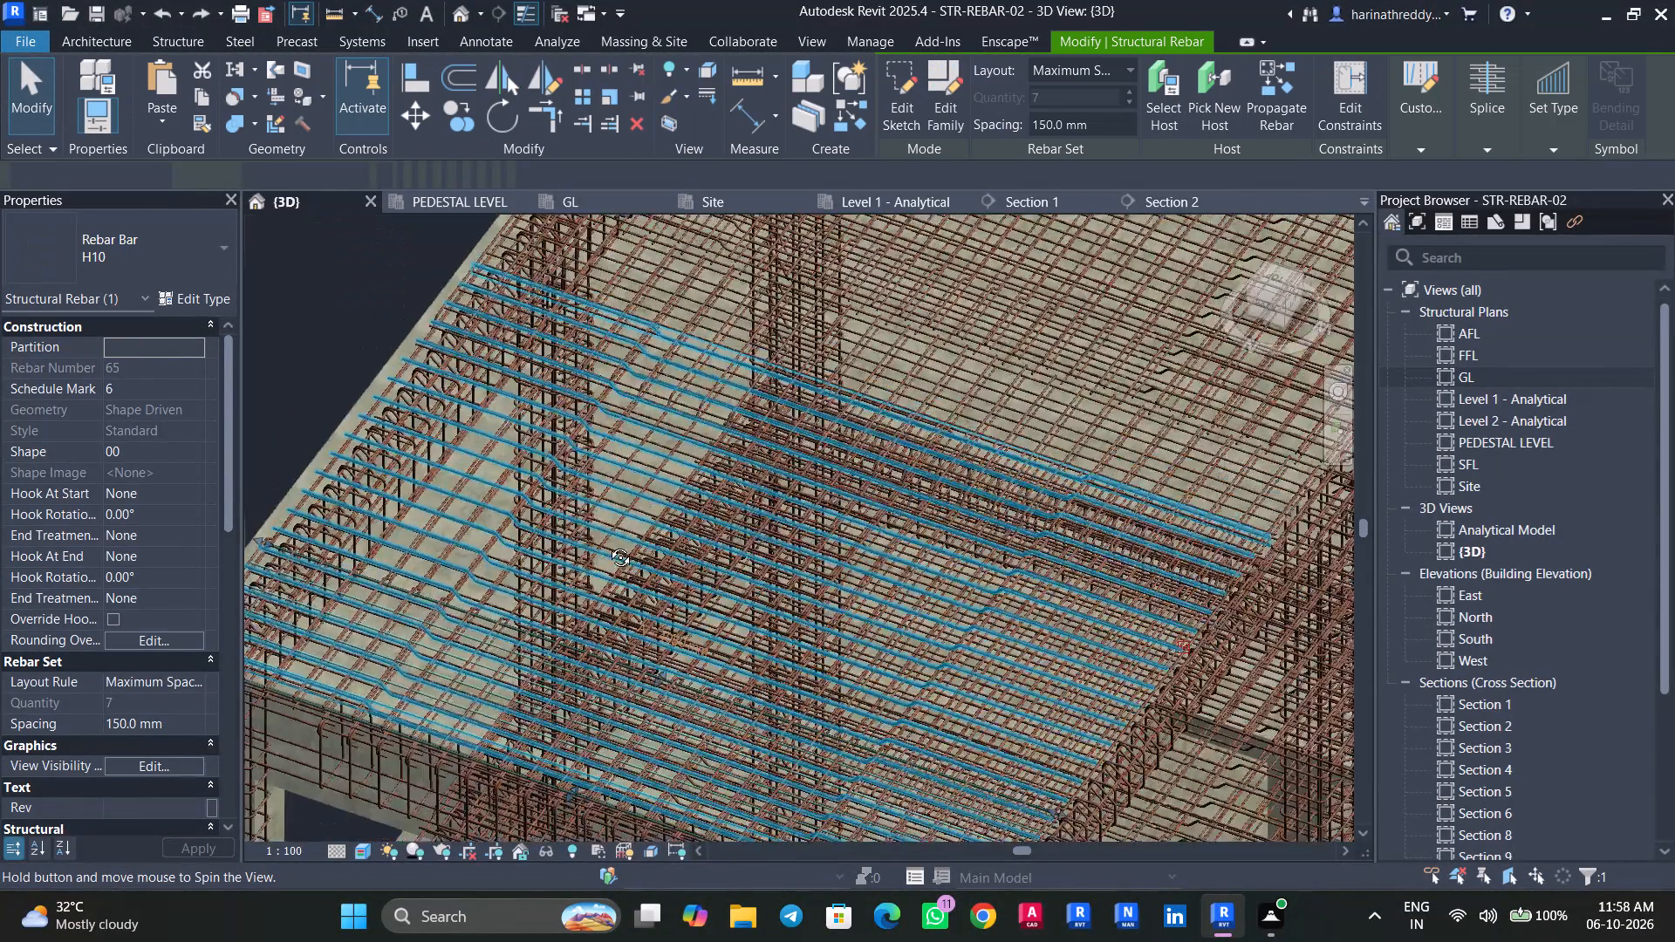
pyautogui.keyDown('shift'); pyautogui.moveTo(607, 544); pyautogui.dragTo(529, 528, button='middle'); pyautogui.keyUp('shift')
pyautogui.press('Escape')
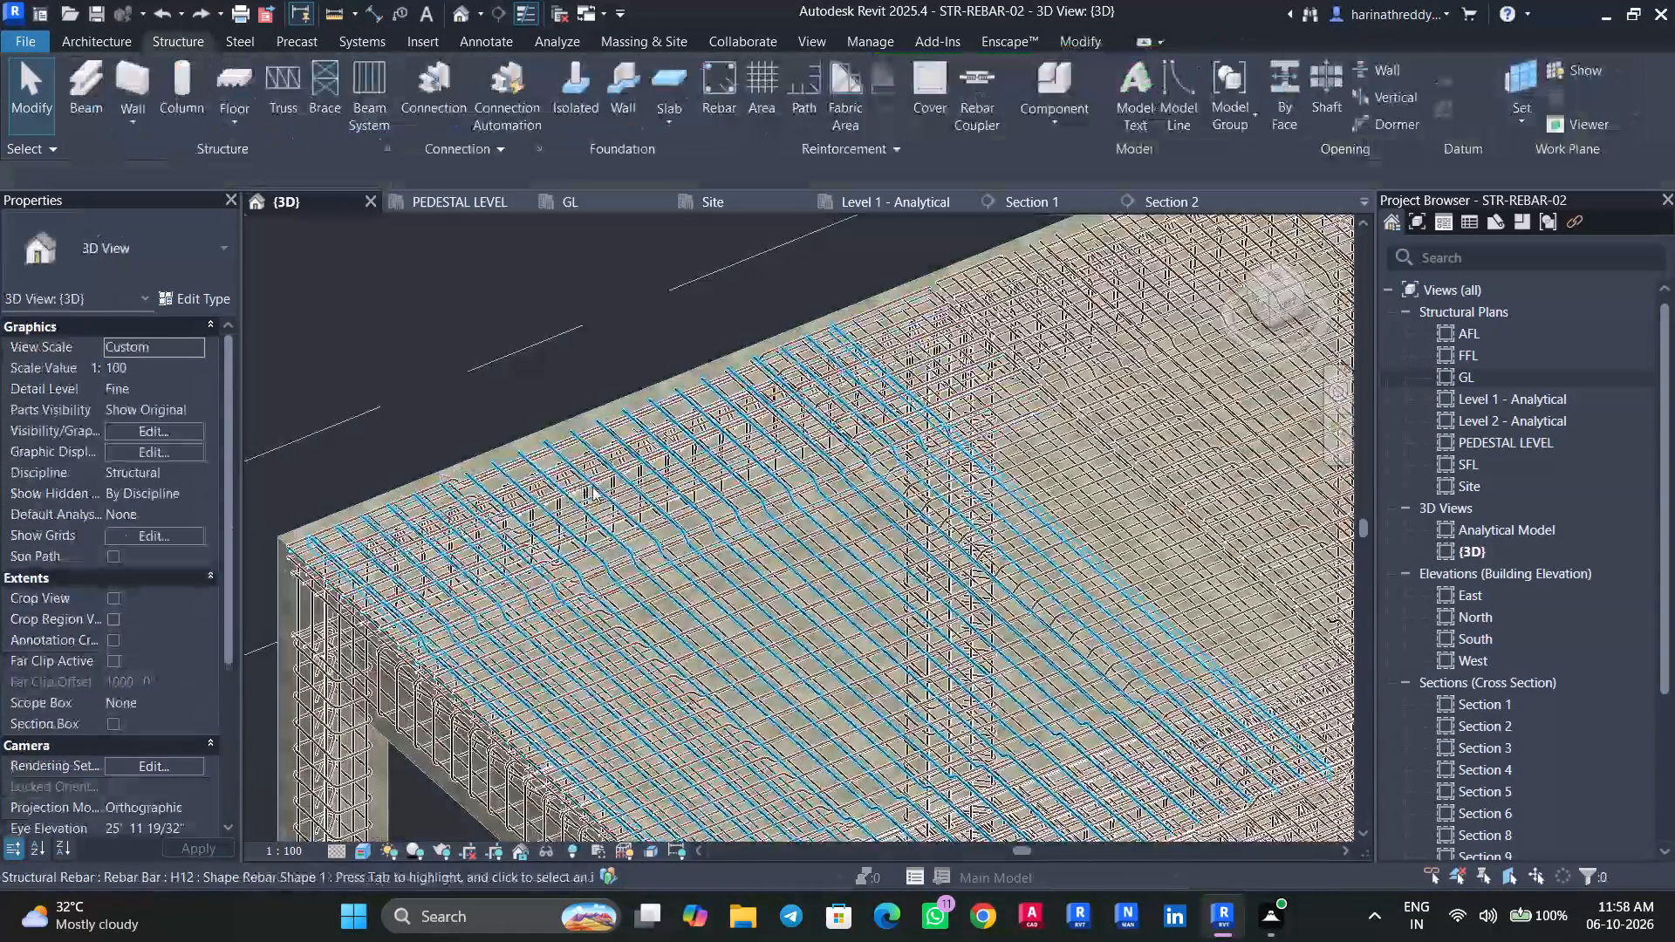
# Examine the H10 bars and the cranked bar ends along the edges and corner of the SFL slab.
pyautogui.click(592, 487)
pyautogui.keyDown('shift'); pyautogui.moveTo(724, 600); pyautogui.dragTo(619, 496, button='middle'); pyautogui.keyUp('shift')
pyautogui.keyDown('shift'); pyautogui.scroll(1, 724, 600); pyautogui.keyUp('shift')
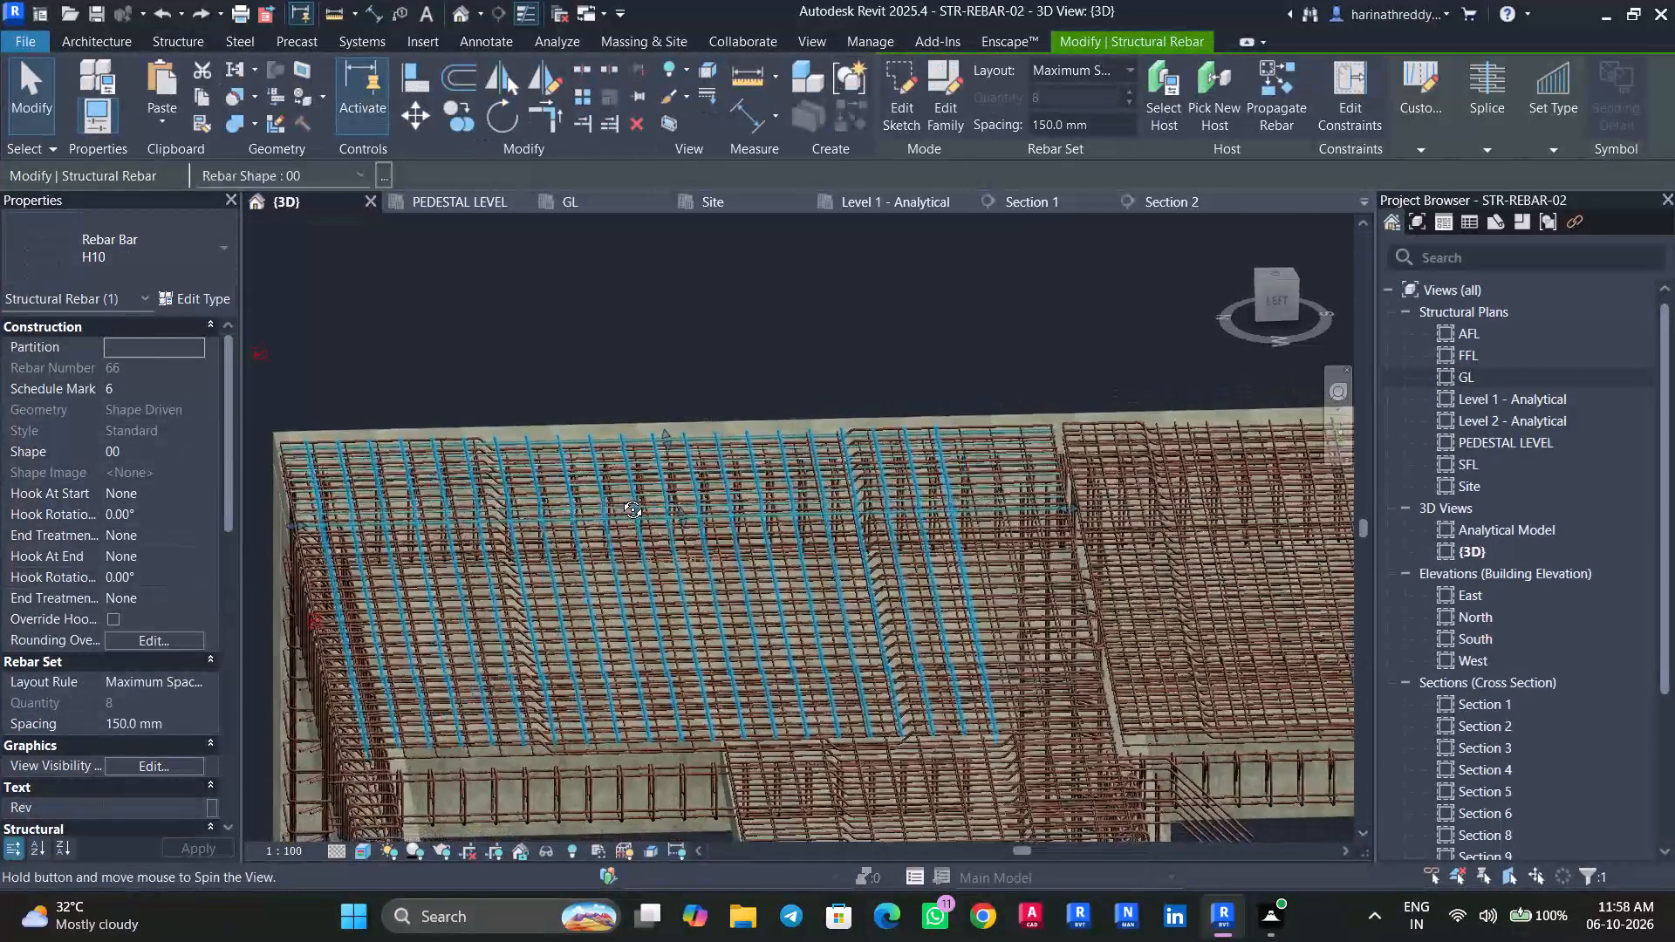
pyautogui.keyDown('shift'); pyautogui.moveTo(619, 496); pyautogui.dragTo(626, 501, button='middle'); pyautogui.keyUp('shift')
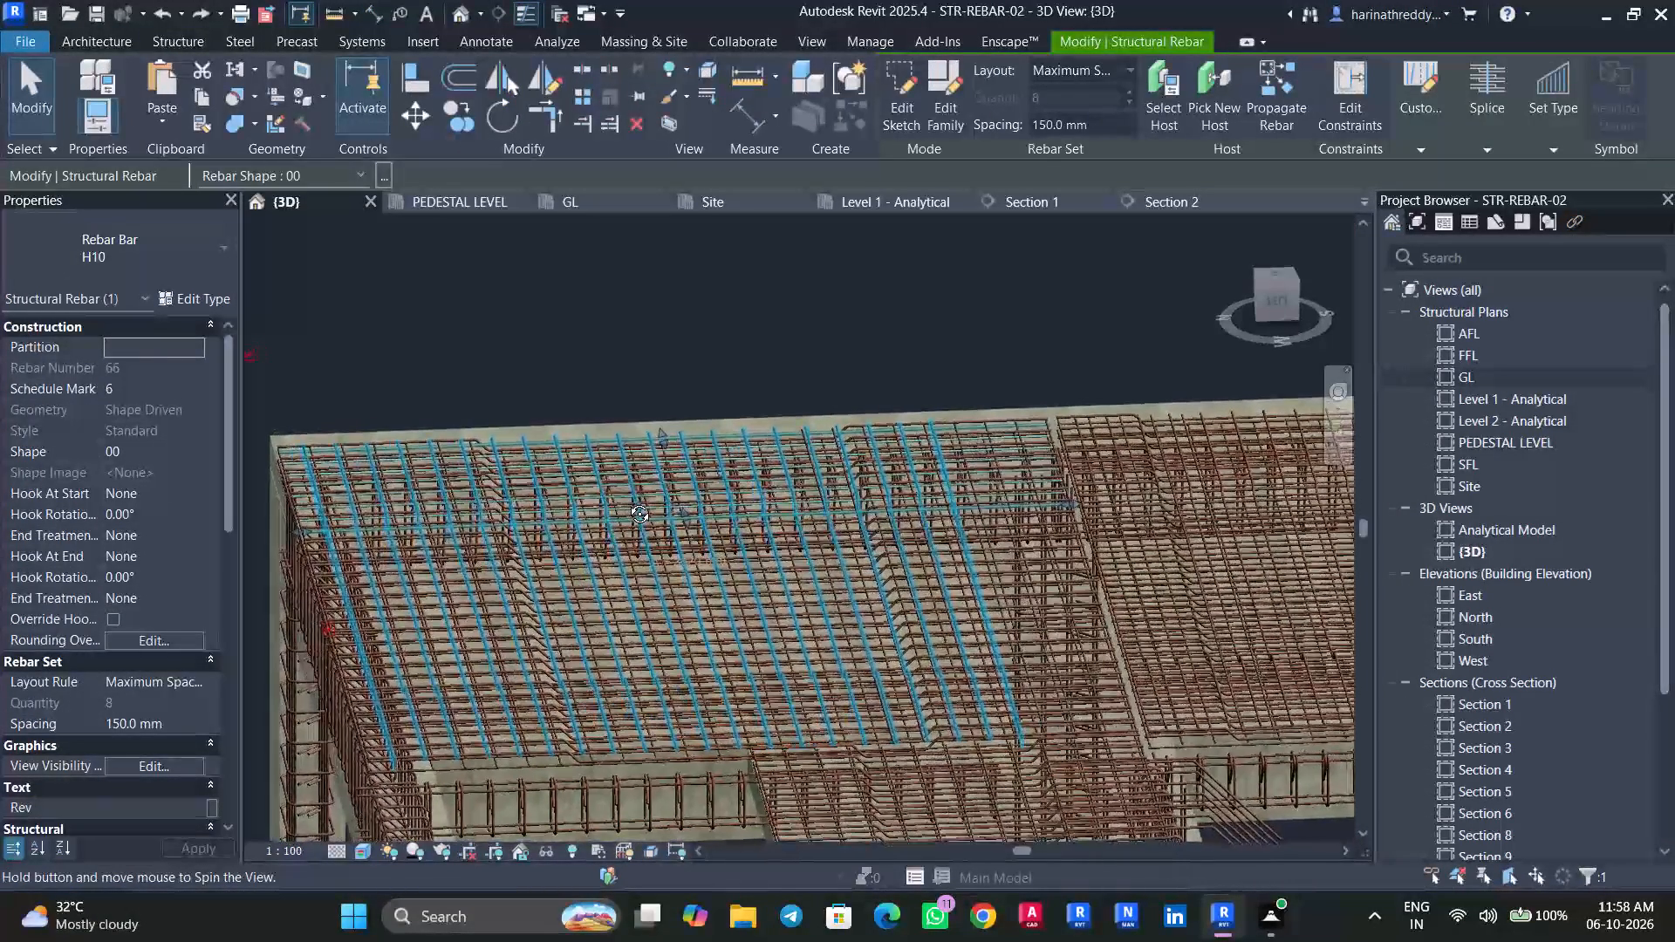
pyautogui.keyDown('shift'); pyautogui.moveTo(626, 501); pyautogui.dragTo(627, 502, button='middle'); pyautogui.keyUp('shift')
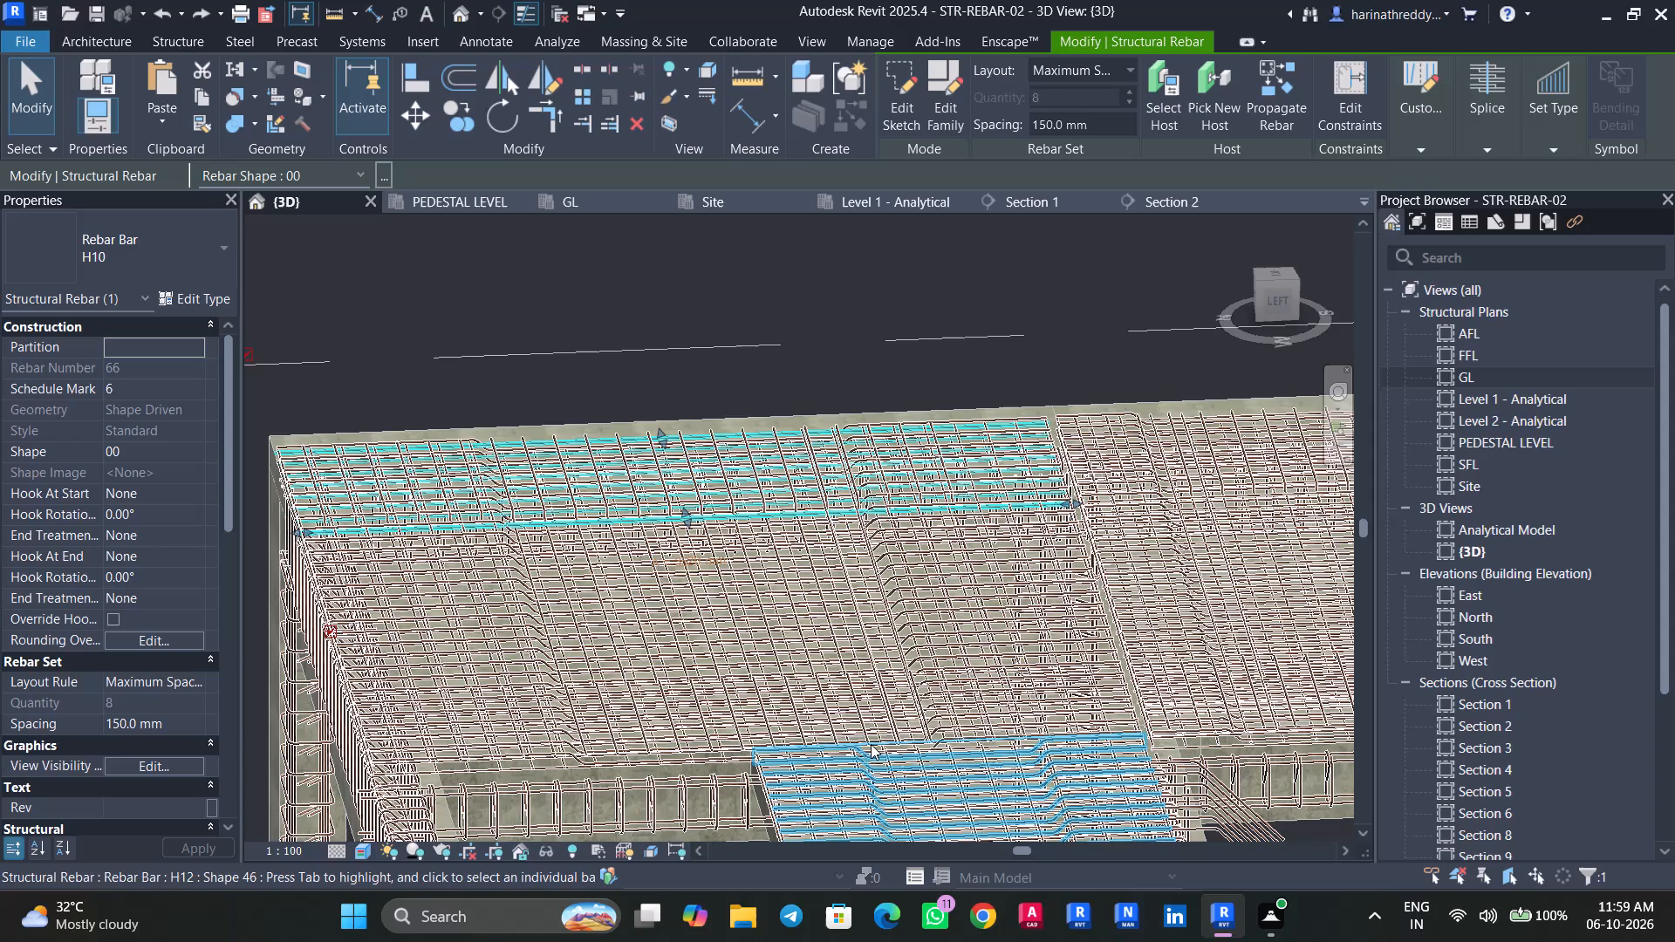
pyautogui.keyDown('shift'); pyautogui.moveTo(892, 745); pyautogui.dragTo(1084, 889, button='middle'); pyautogui.keyUp('shift')
pyautogui.press('Escape')
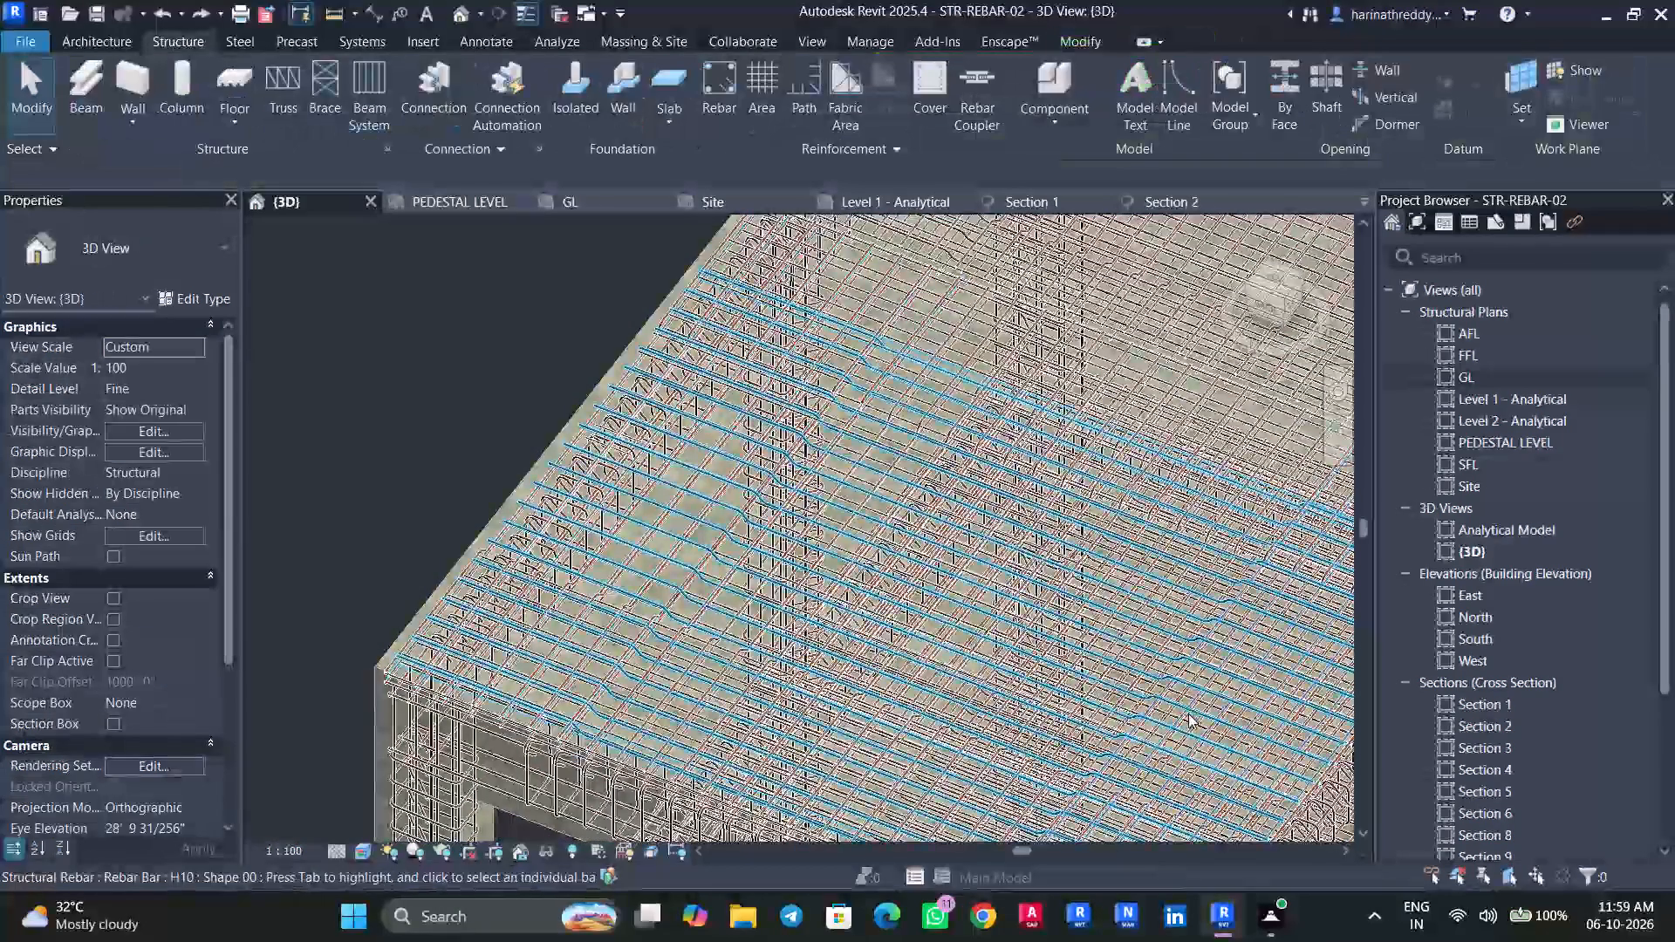
pyautogui.click(1172, 710)
pyautogui.keyDown('shift'); pyautogui.moveTo(1074, 704); pyautogui.dragTo(1192, 655, button='middle'); pyautogui.keyUp('shift')
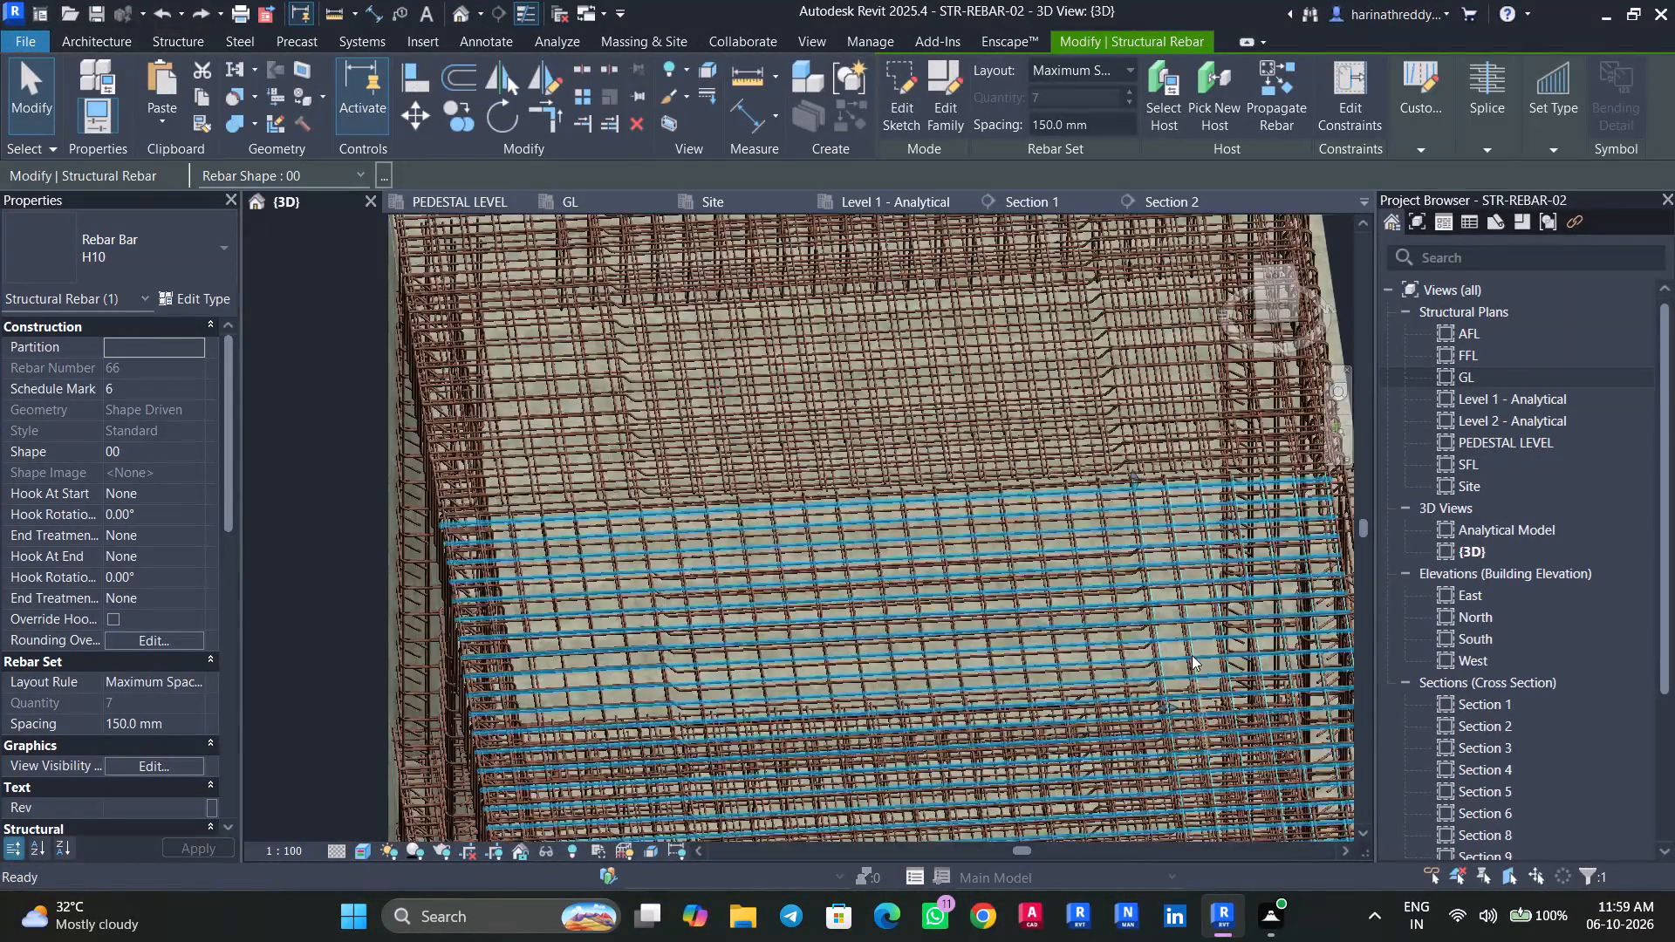
pyautogui.press('Escape')
pyautogui.press('Escape')
pyautogui.keyDown('shift'); pyautogui.moveTo(1022, 739); pyautogui.dragTo(754, 699, button='middle'); pyautogui.keyUp('shift')
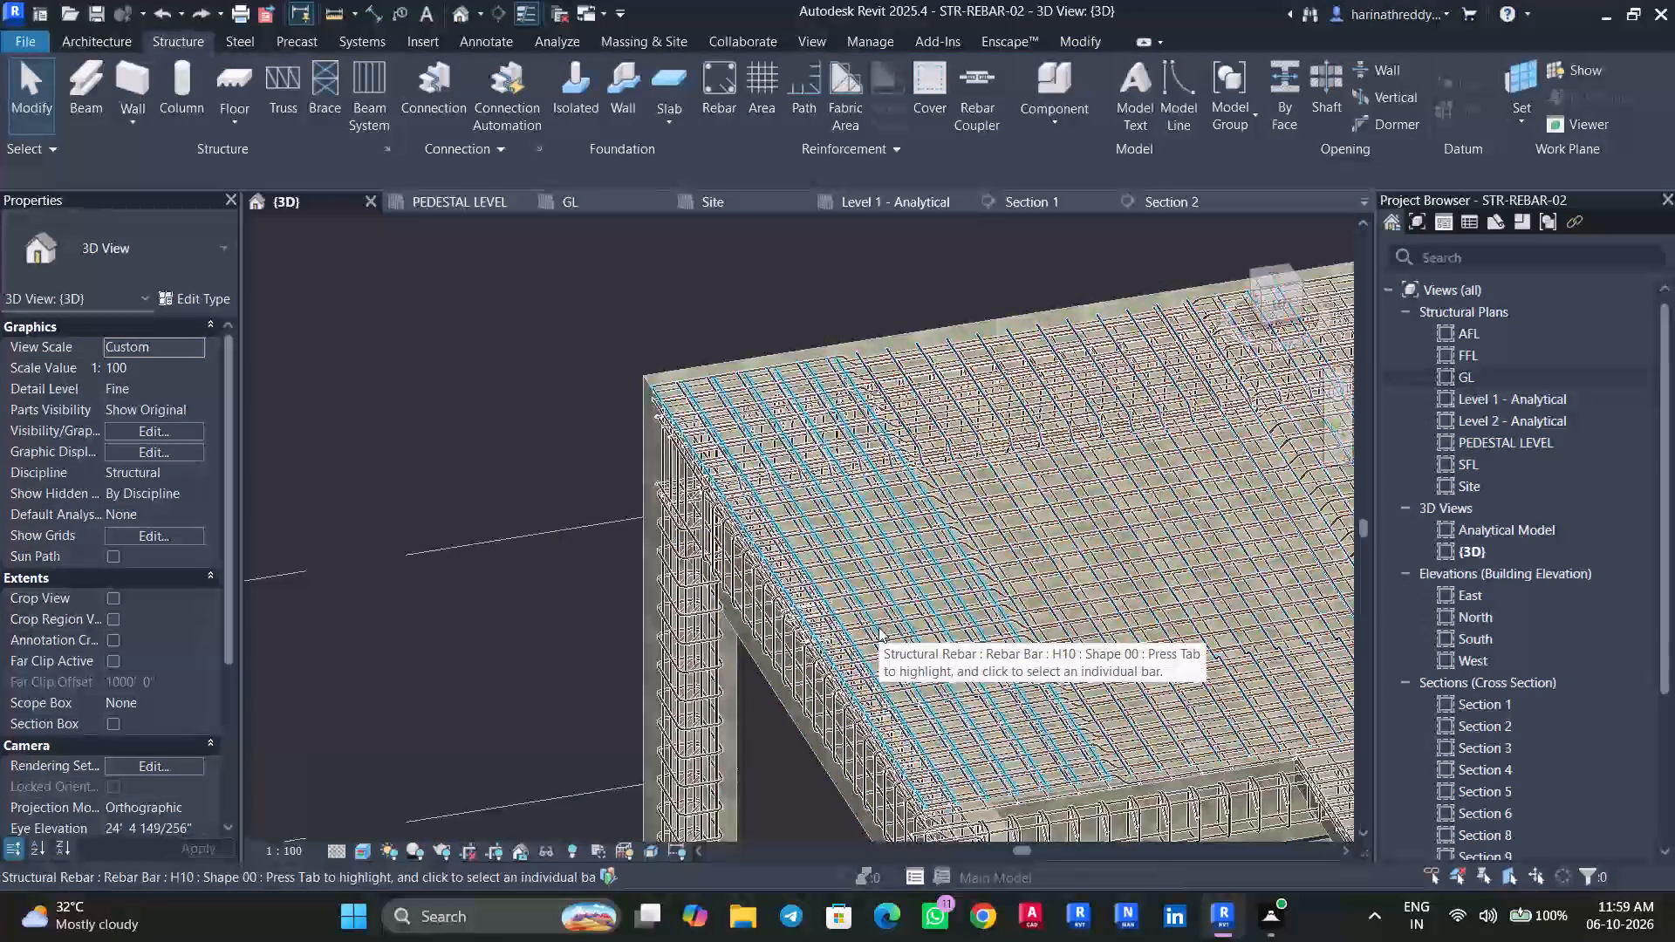
pyautogui.keyDown('shift'); pyautogui.moveTo(879, 627); pyautogui.dragTo(804, 640, button='middle'); pyautogui.keyUp('shift')
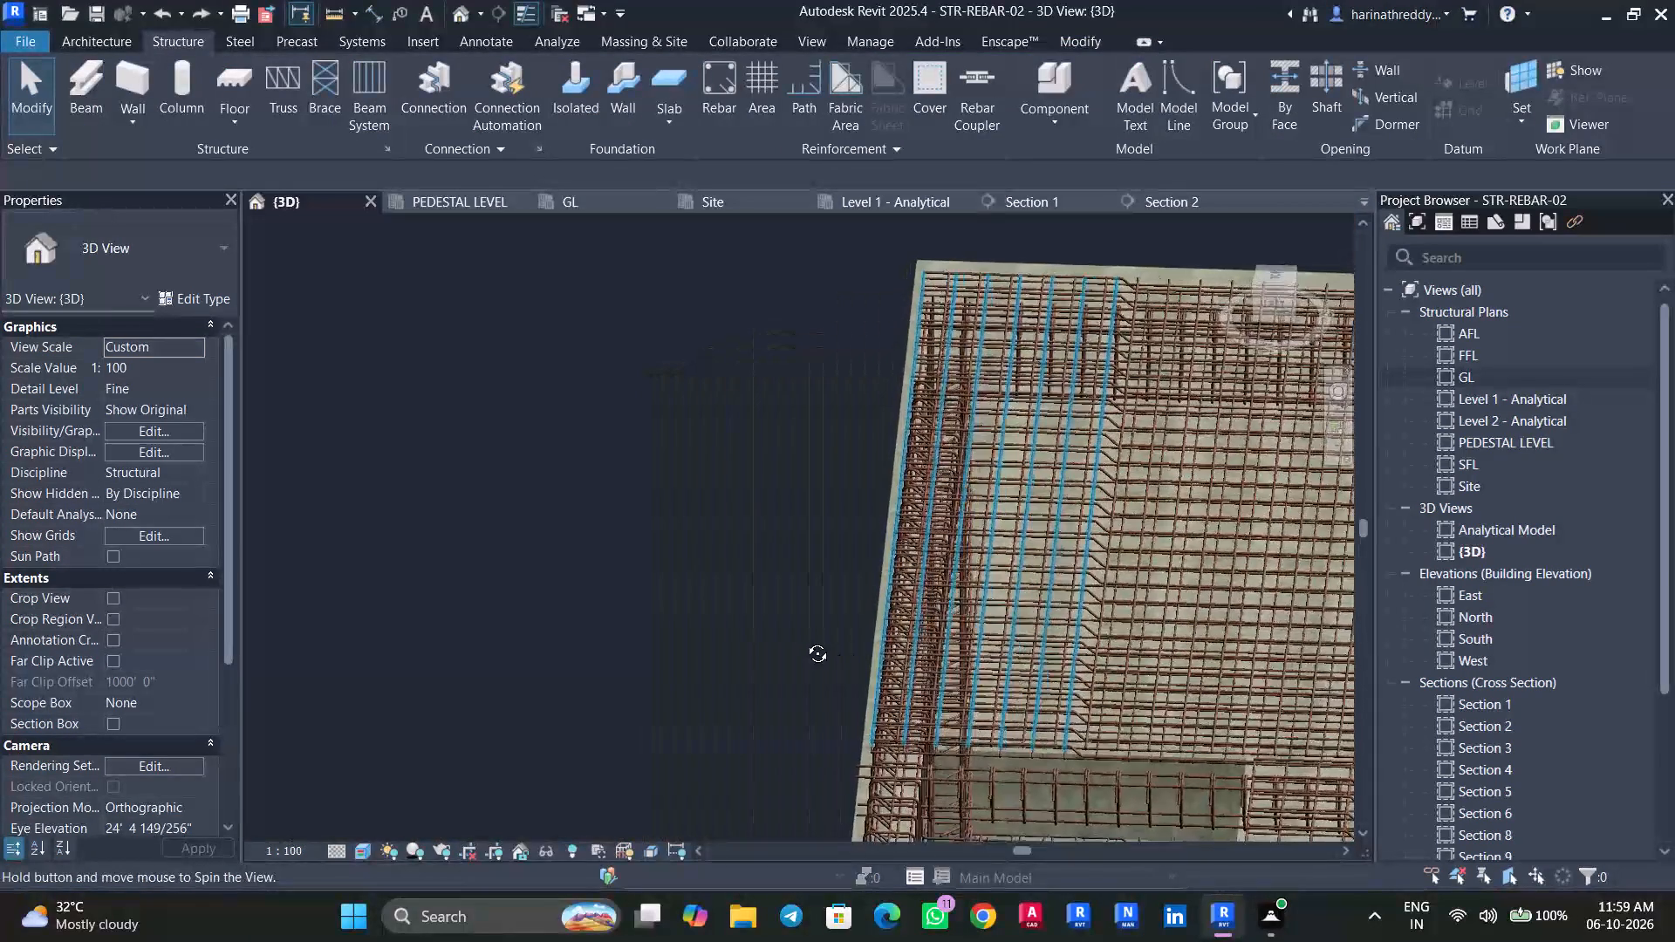
pyautogui.keyDown('shift'); pyautogui.moveTo(804, 640); pyautogui.dragTo(824, 652, button='middle'); pyautogui.keyUp('shift')
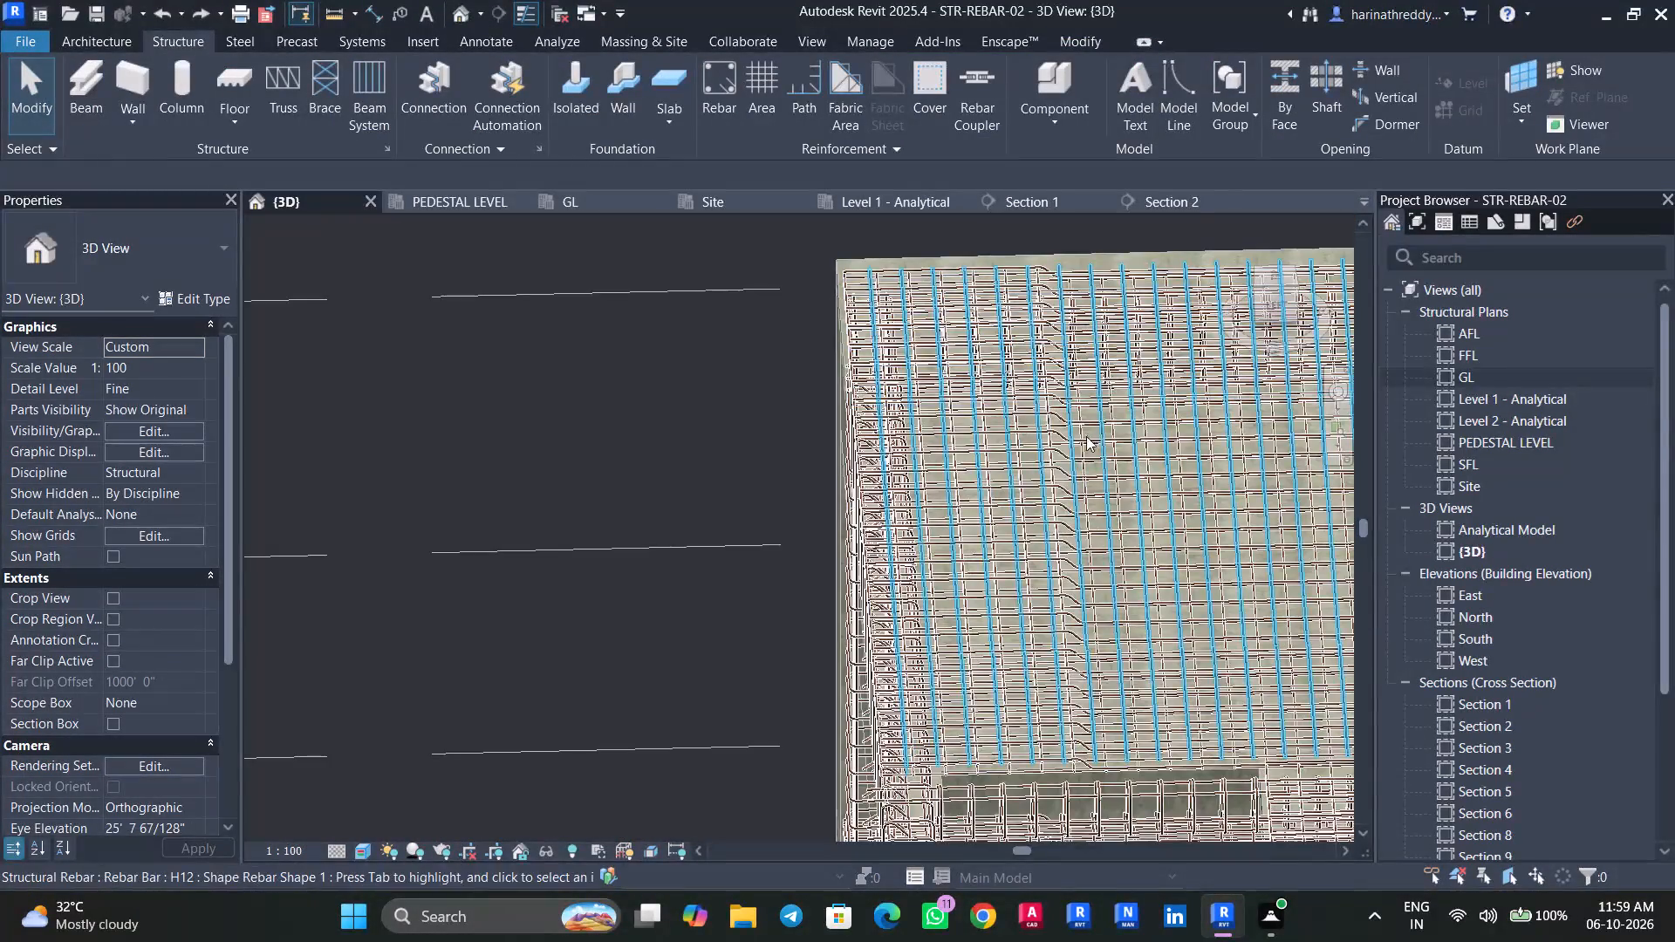
pyautogui.moveTo(1112, 515); pyautogui.dragTo(974, 652, button='middle')
pyautogui.scroll(3, 841, 591)
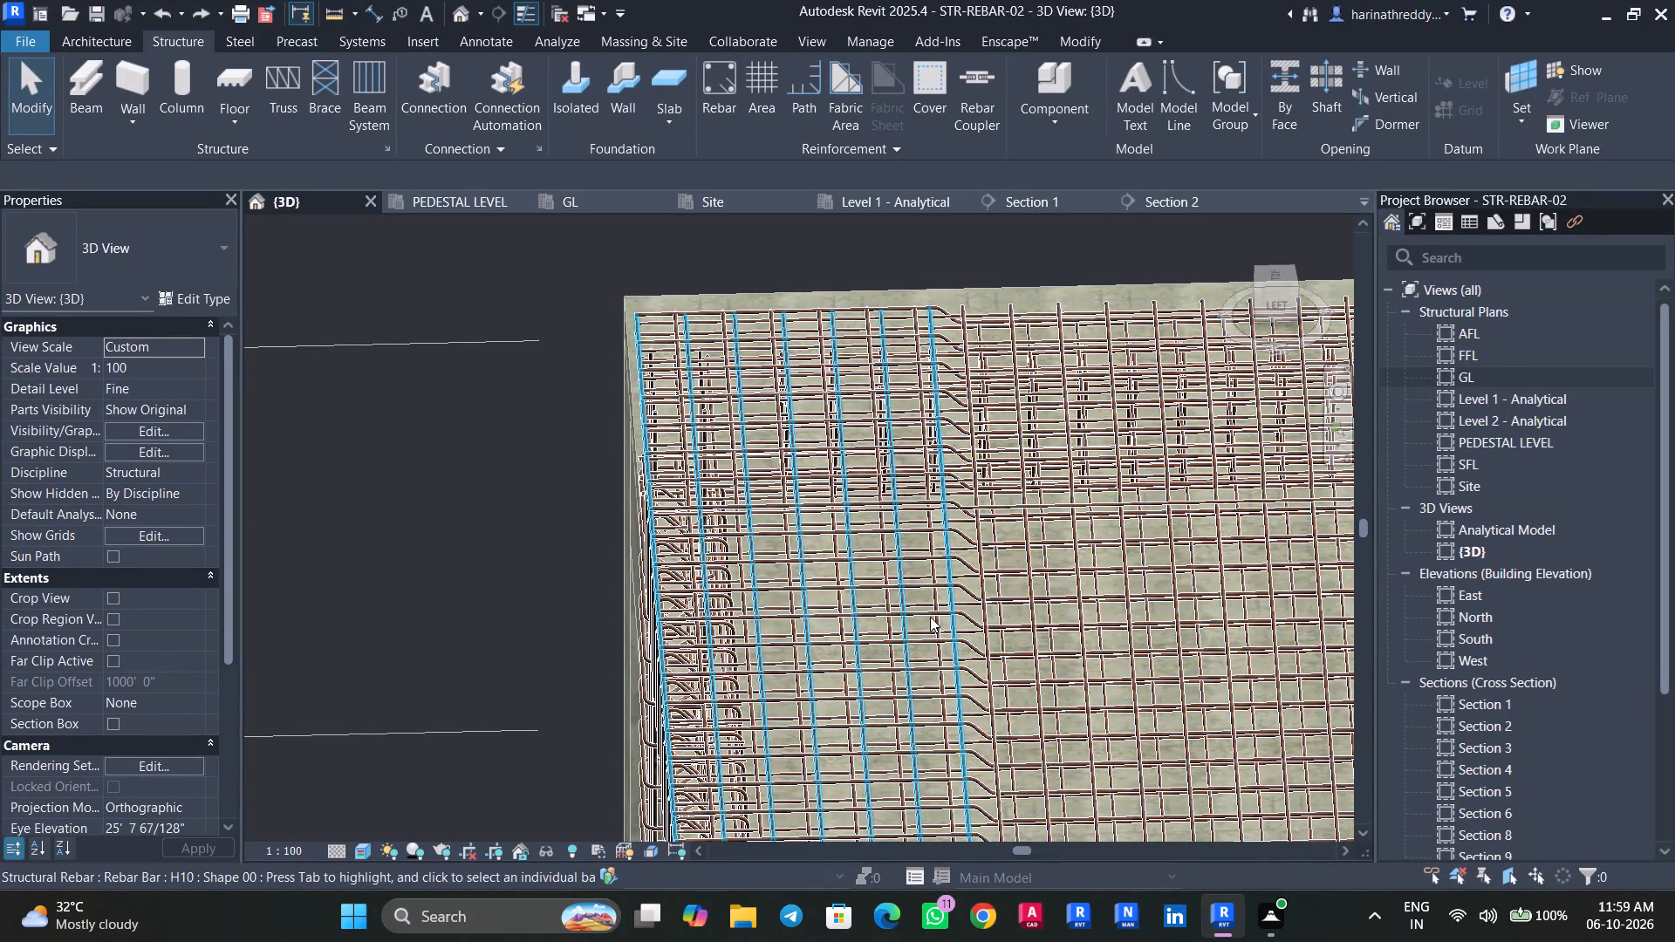
pyautogui.scroll(-2, 960, 588)
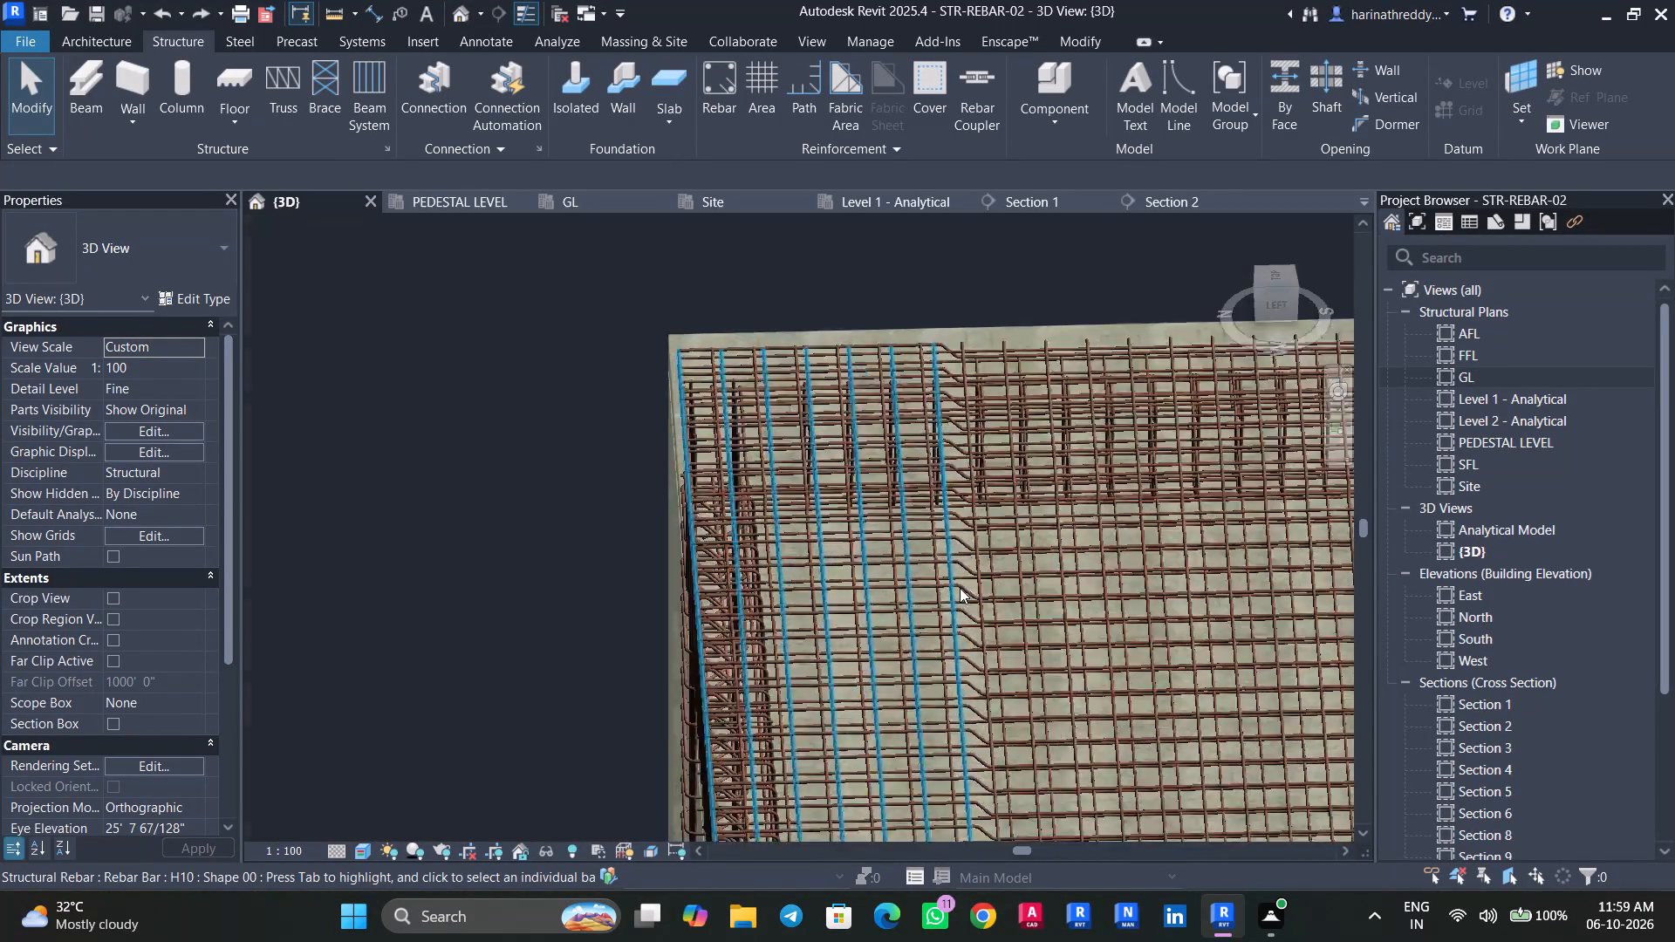
pyautogui.scroll(-1, 960, 588)
# Review the whole reinforced structure from several sides, from the footings up to the SFL slab.
pyautogui.keyDown('shift'); pyautogui.moveTo(951, 585); pyautogui.dragTo(864, 518, button='middle'); pyautogui.keyUp('shift')
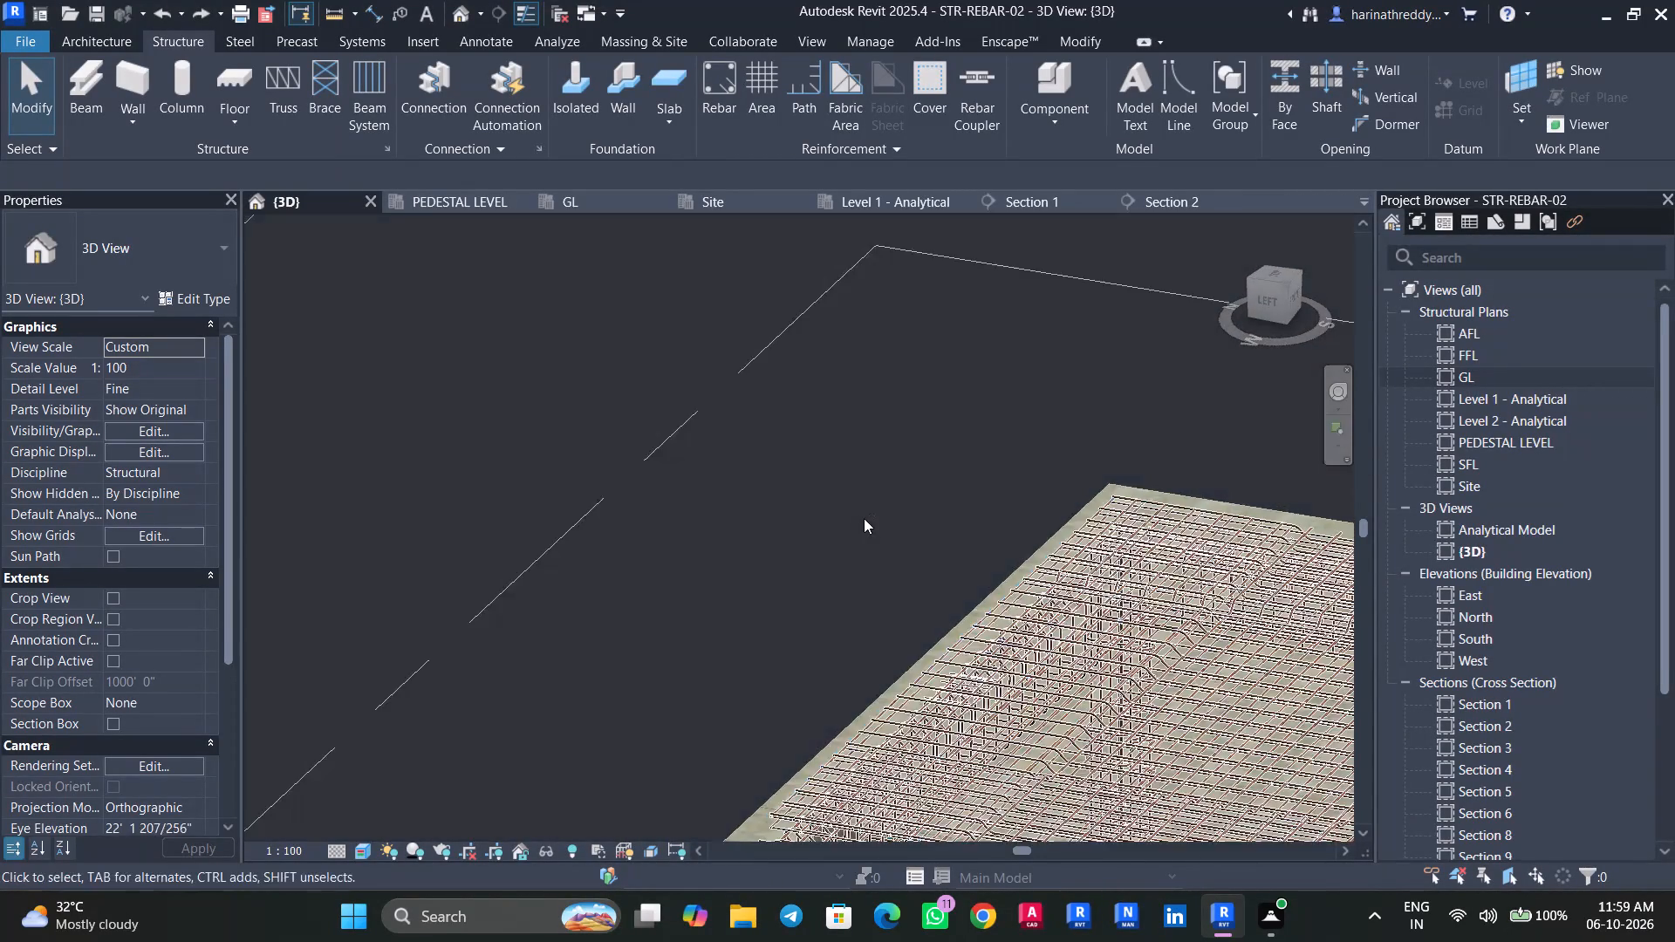
pyautogui.scroll(-12, 864, 518)
pyautogui.scroll(1, 864, 518)
pyautogui.keyDown('shift'); pyautogui.moveTo(1224, 688); pyautogui.dragTo(1119, 725, button='middle'); pyautogui.keyUp('shift')
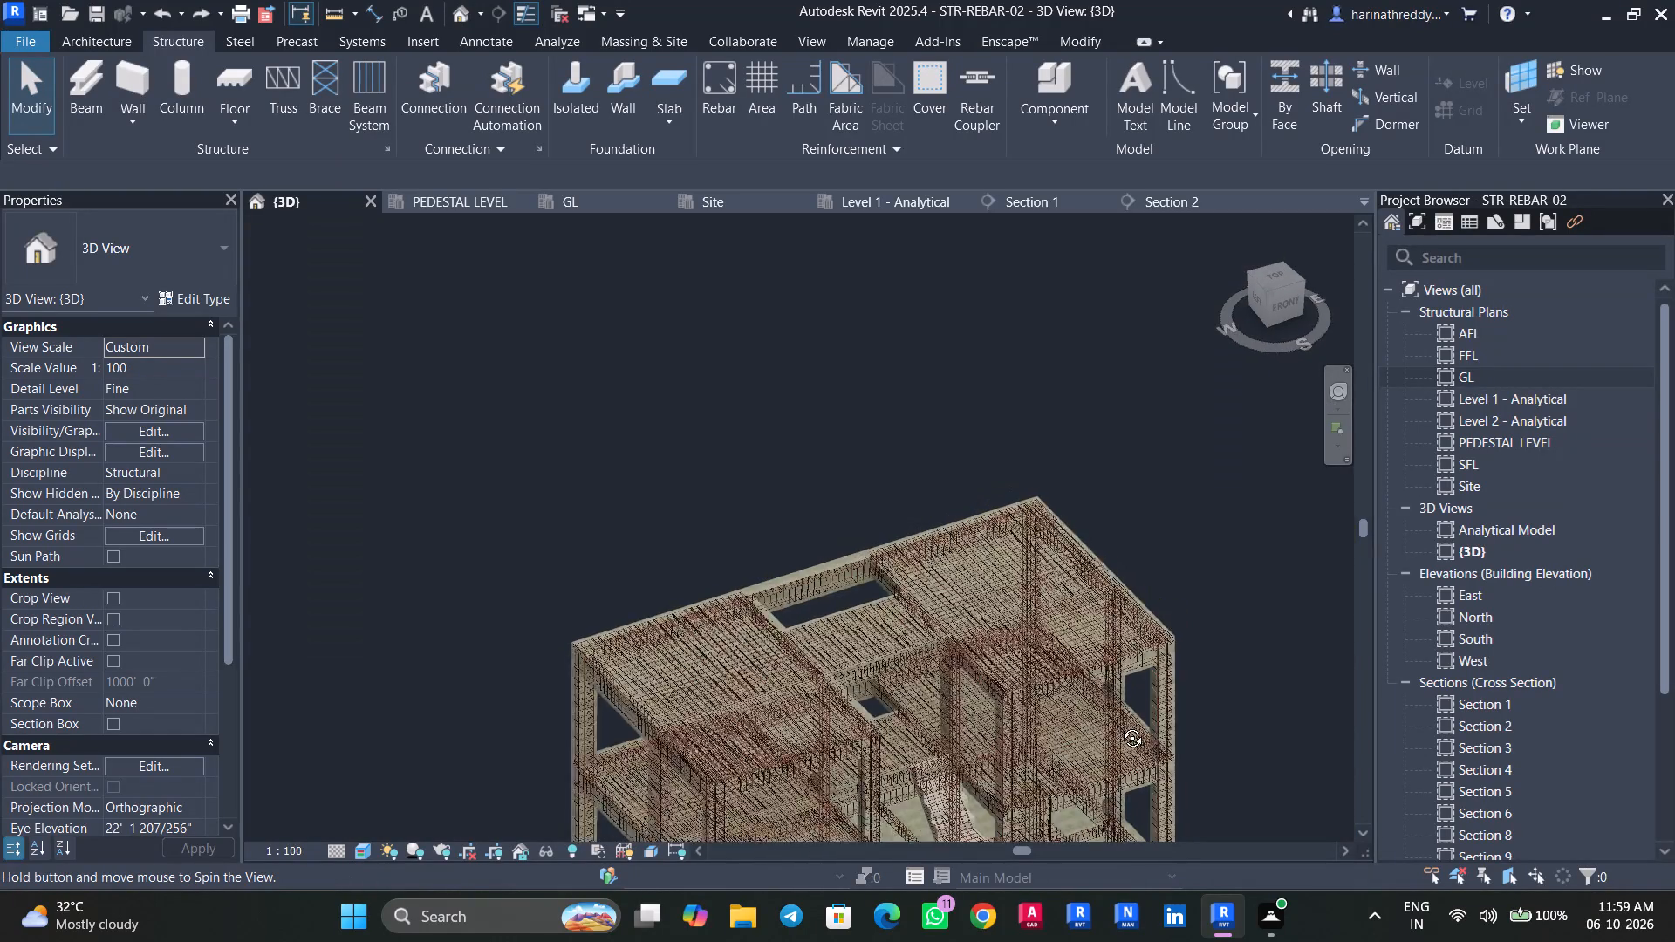
pyautogui.keyDown('shift'); pyautogui.moveTo(1119, 725); pyautogui.dragTo(1120, 723, button='middle'); pyautogui.keyUp('shift')
pyautogui.scroll(1, 1004, 698)
pyautogui.scroll(-1, 1004, 698)
pyautogui.scroll(11, 1004, 698)
pyautogui.keyDown('shift'); pyautogui.moveTo(1309, 752); pyautogui.dragTo(1343, 728, button='middle'); pyautogui.keyUp('shift')
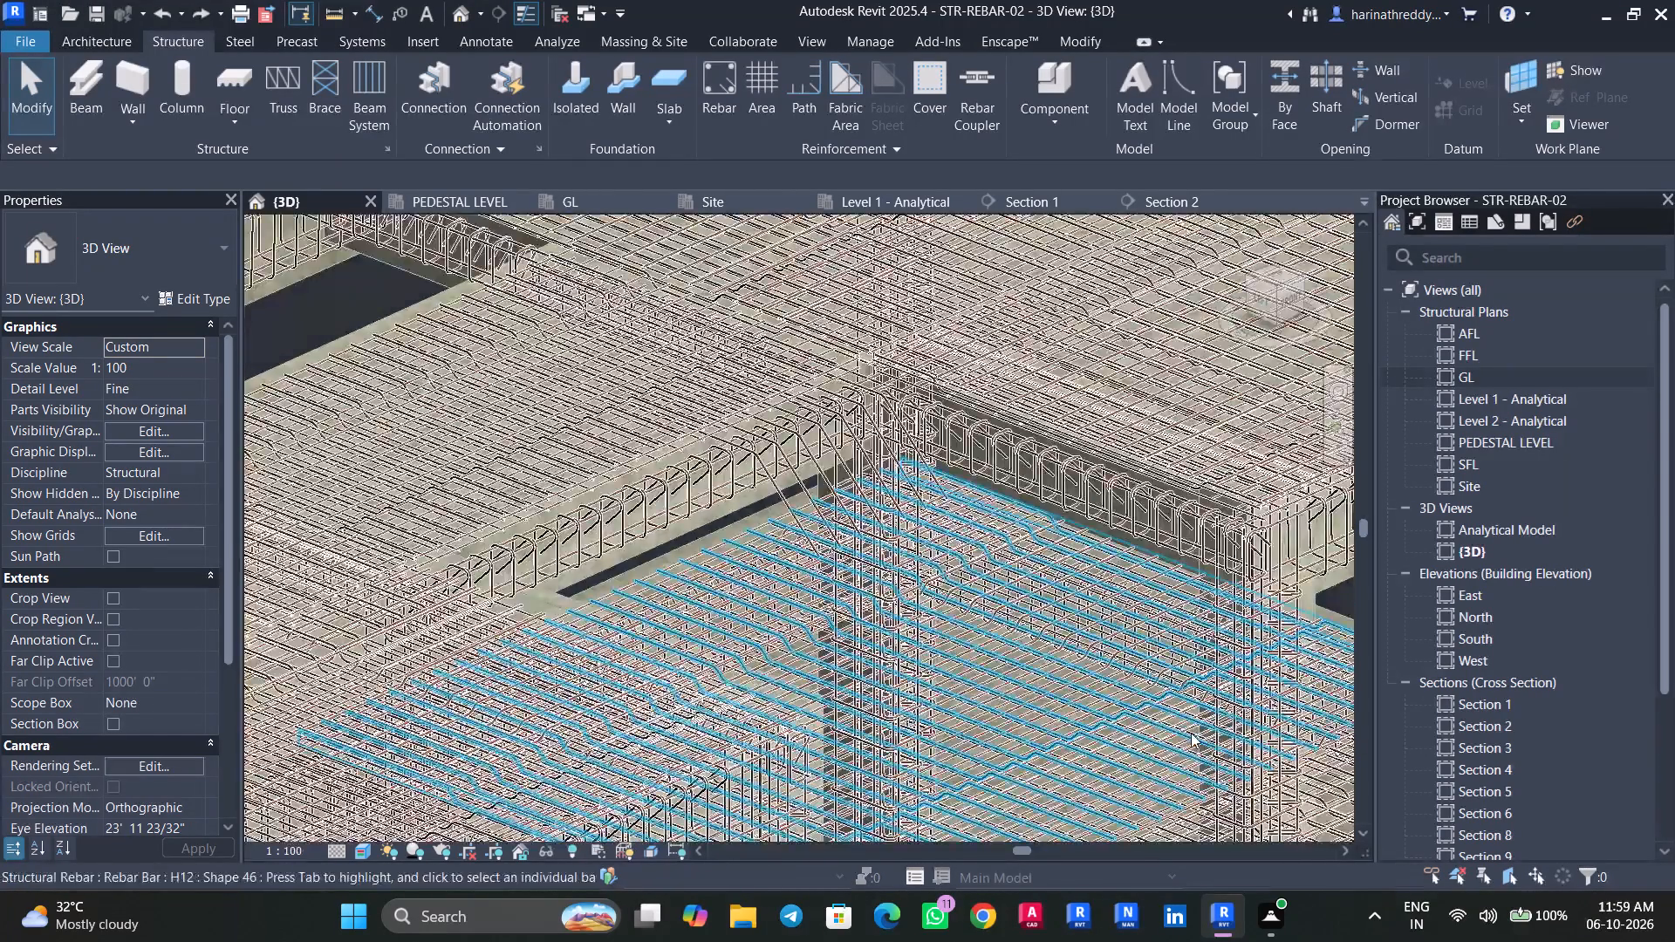
pyautogui.scroll(-12, 1191, 733)
pyautogui.keyDown('shift'); pyautogui.moveTo(734, 503); pyautogui.dragTo(607, 557, button='middle'); pyautogui.keyUp('shift')
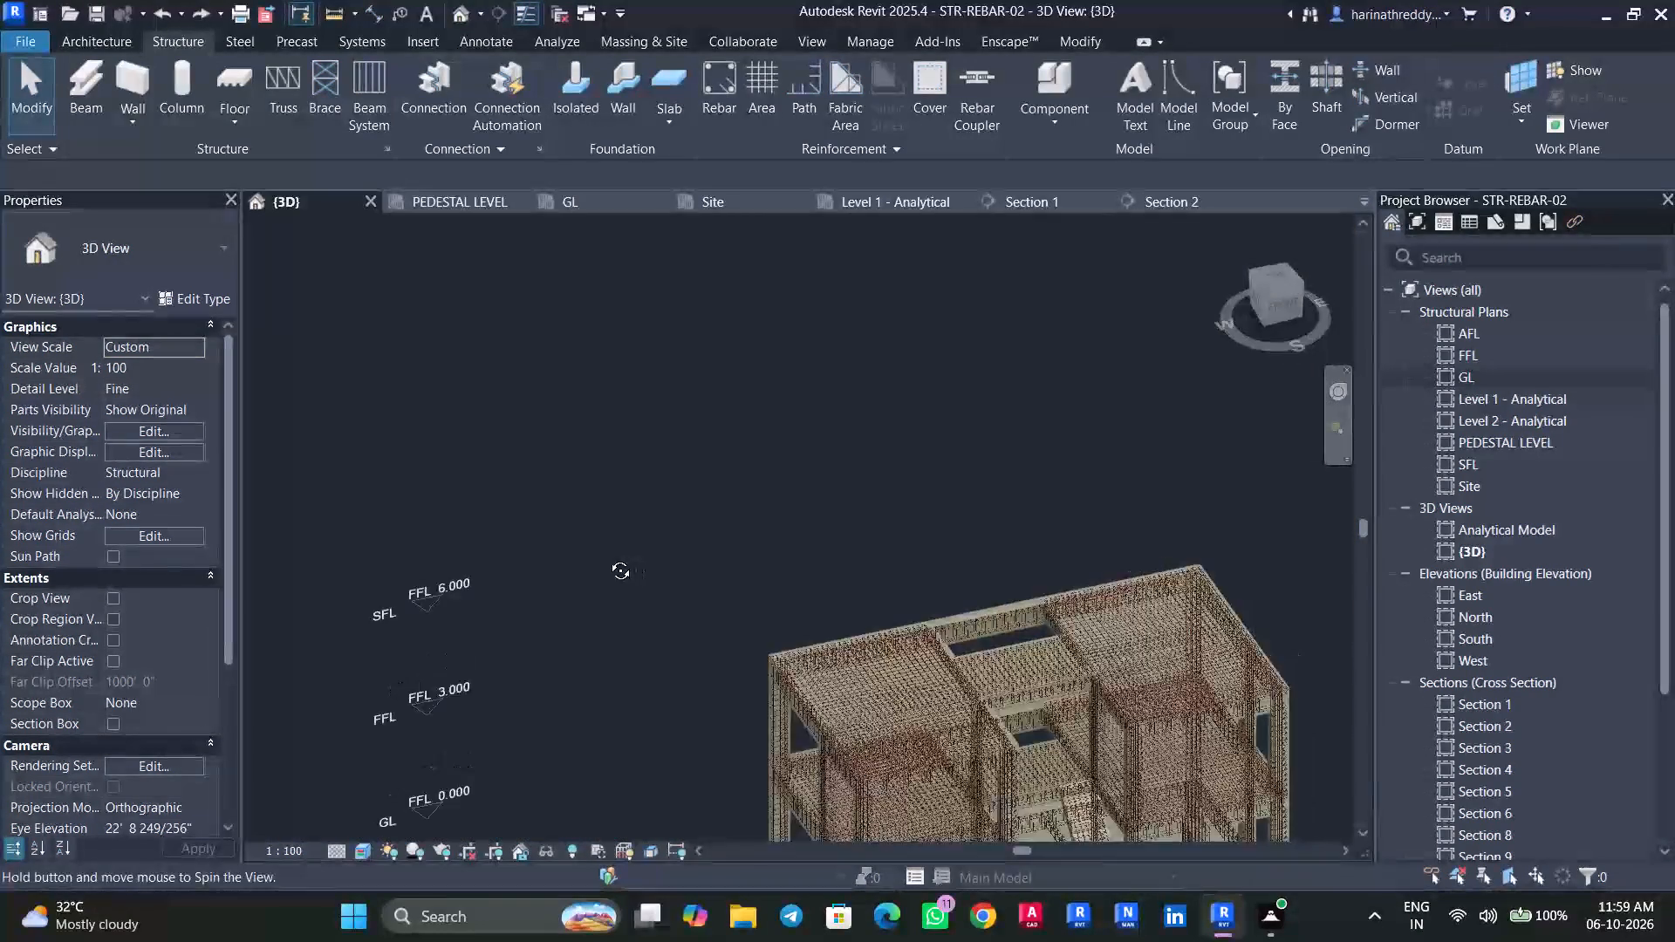
pyautogui.keyDown('shift'); pyautogui.moveTo(607, 557); pyautogui.dragTo(927, 483, button='middle'); pyautogui.keyUp('shift')
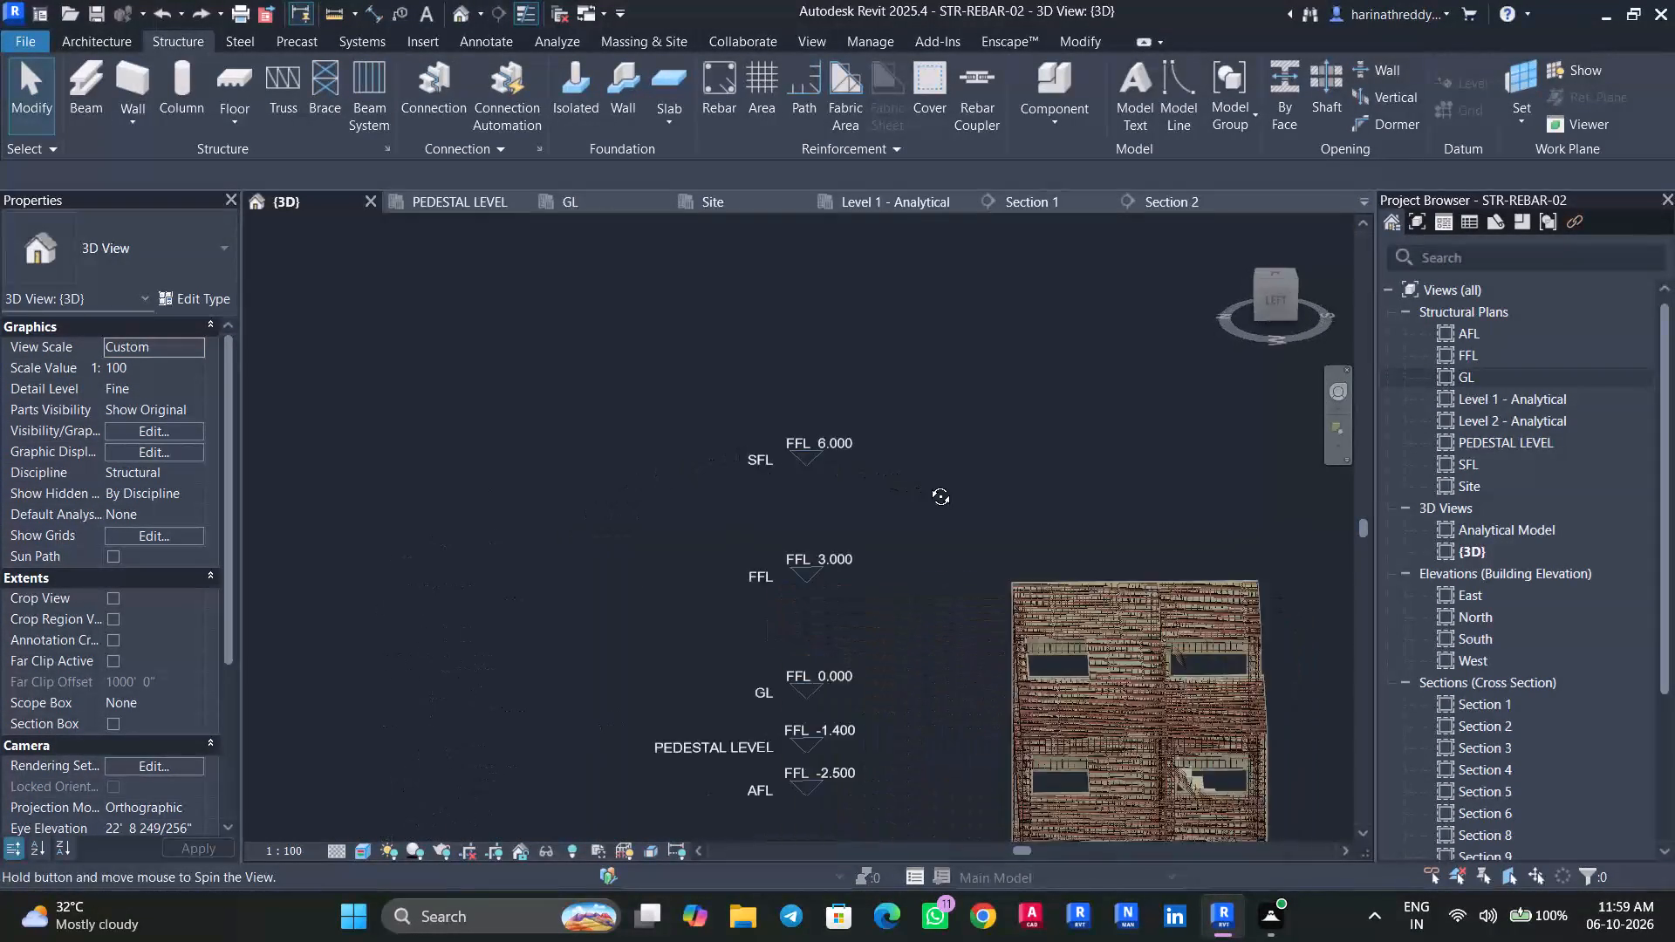
pyautogui.keyDown('shift'); pyautogui.moveTo(927, 483); pyautogui.dragTo(798, 550, button='middle'); pyautogui.keyUp('shift')
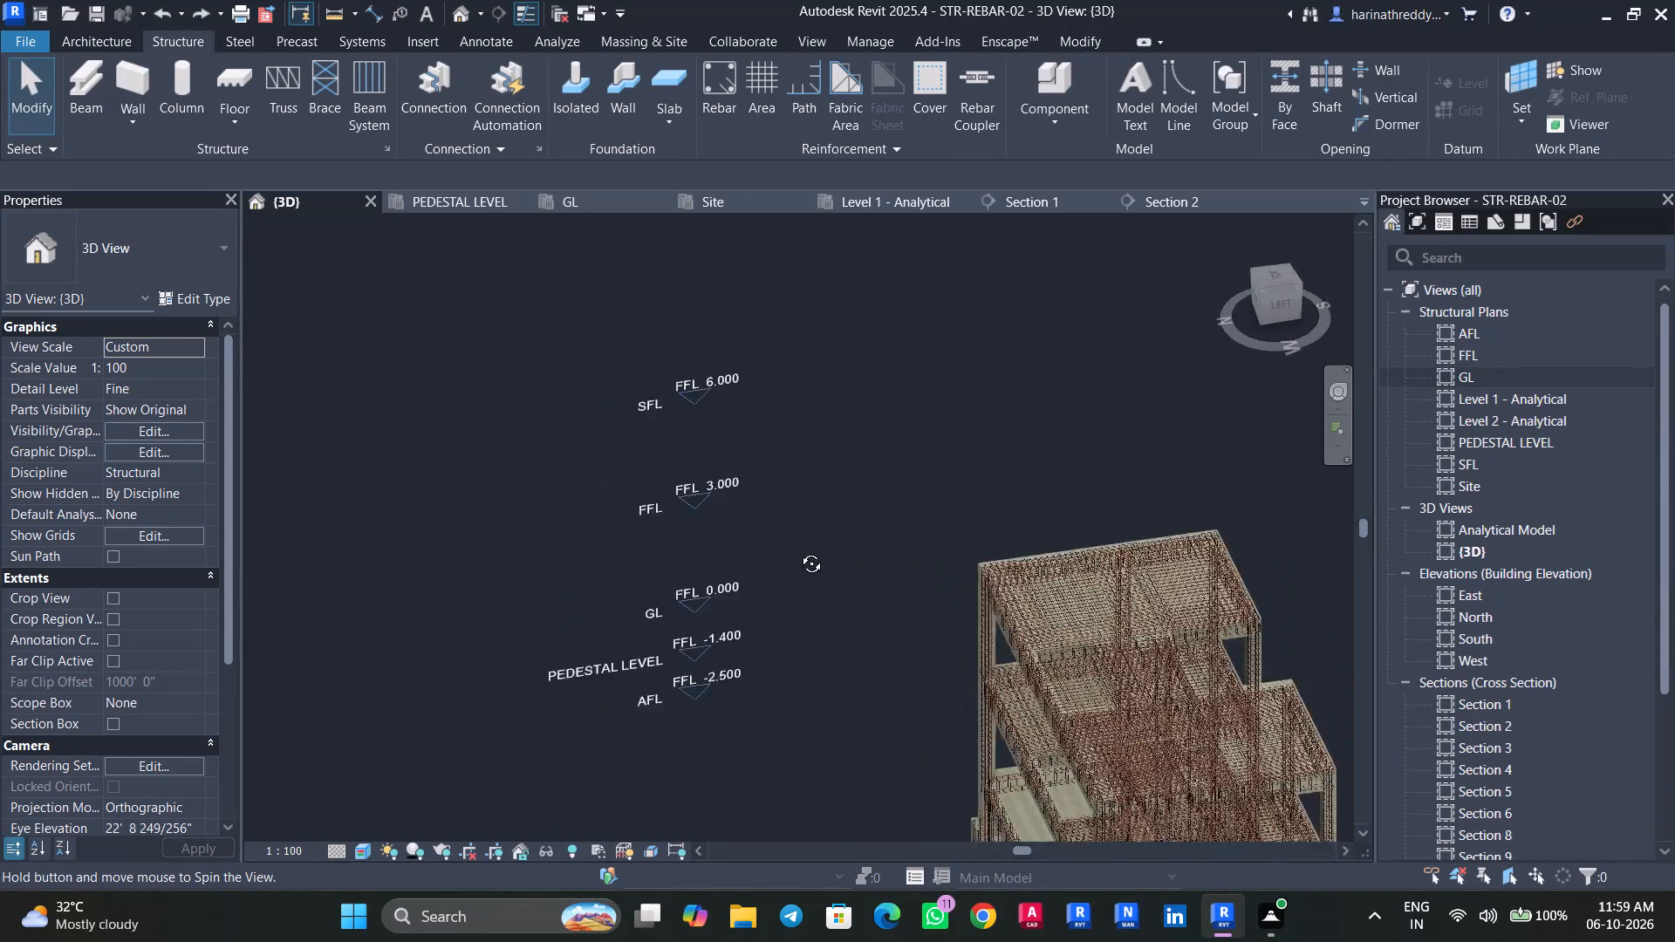
pyautogui.keyDown('shift'); pyautogui.moveTo(798, 550); pyautogui.dragTo(773, 551, button='middle'); pyautogui.keyUp('shift')
pyautogui.moveTo(841, 638); pyautogui.dragTo(666, 152, button='middle')
pyautogui.keyDown('shift'); pyautogui.moveTo(1193, 686); pyautogui.dragTo(1087, 588, button='middle'); pyautogui.keyUp('shift')
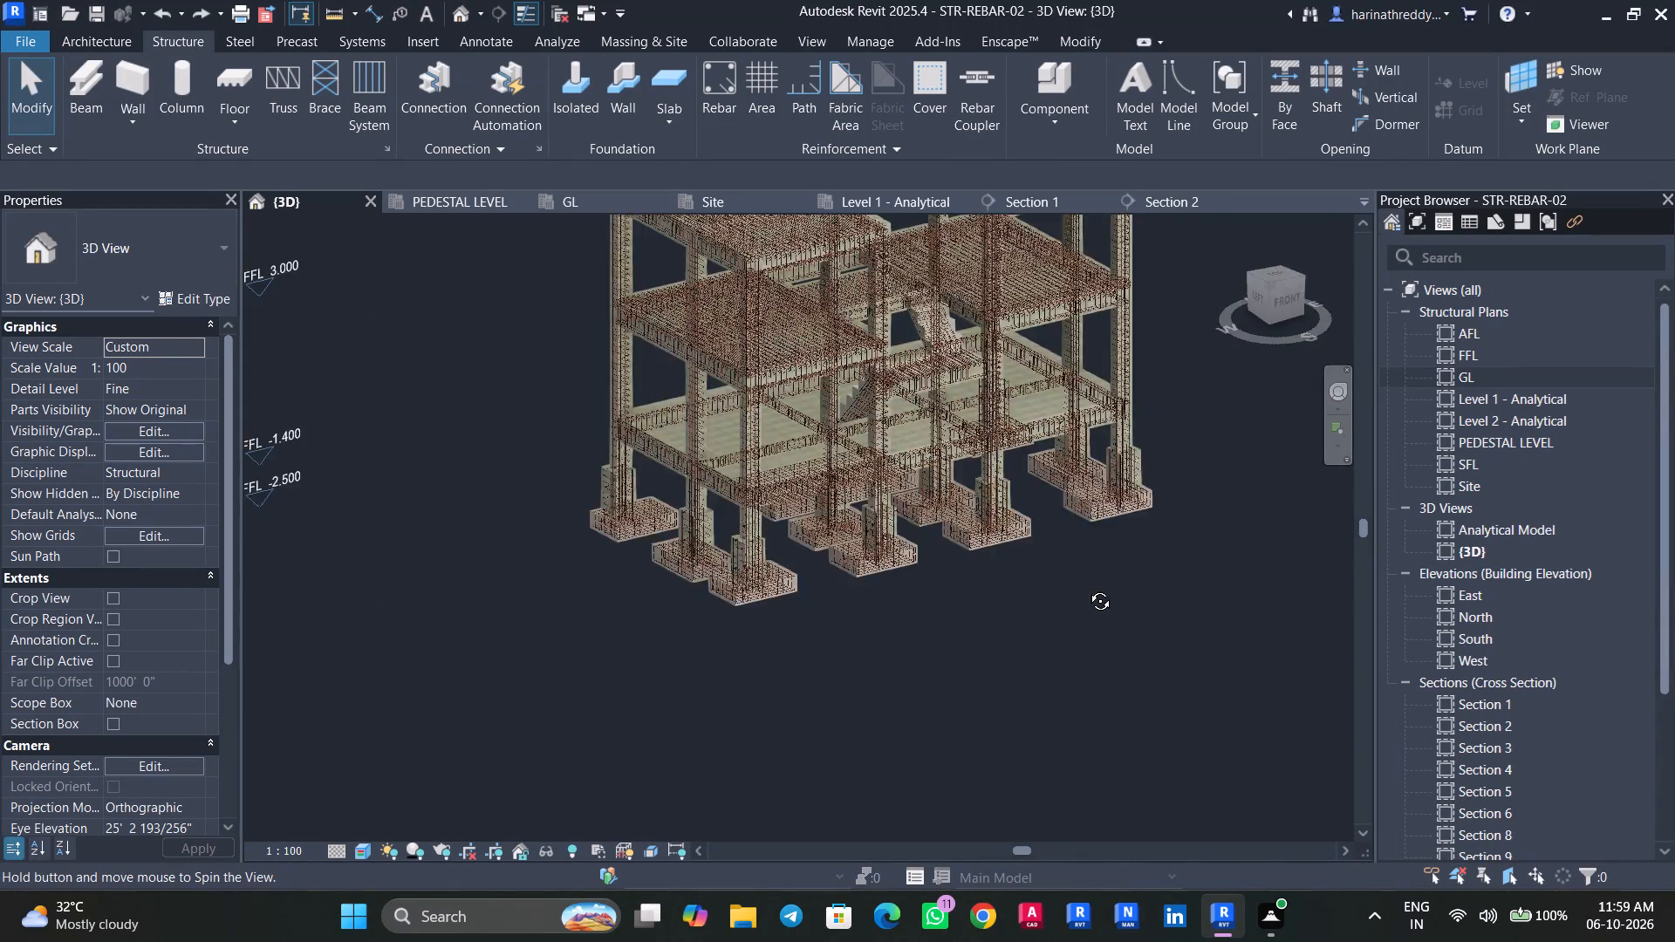
pyautogui.keyDown('shift'); pyautogui.moveTo(1087, 588); pyautogui.dragTo(1109, 554, button='middle'); pyautogui.keyUp('shift')
pyautogui.moveTo(1107, 603); pyautogui.dragTo(1114, 767, button='middle')
pyautogui.scroll(1, 1114, 767)
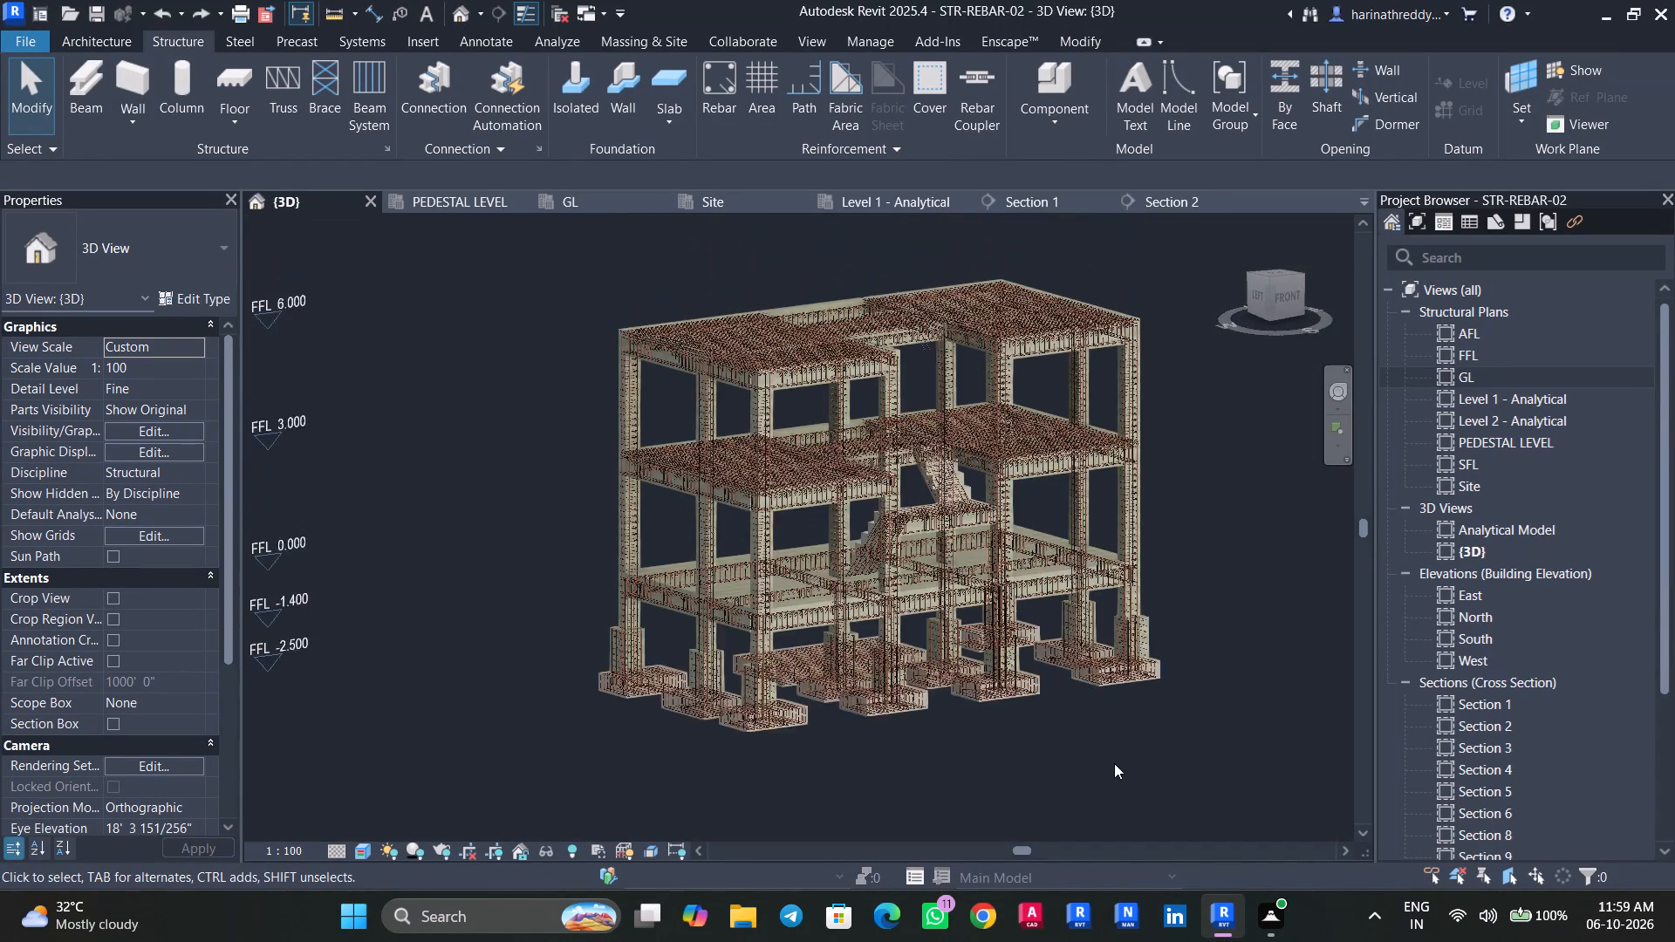
# Save the project.
pyautogui.hotkey('ctrl', 's')
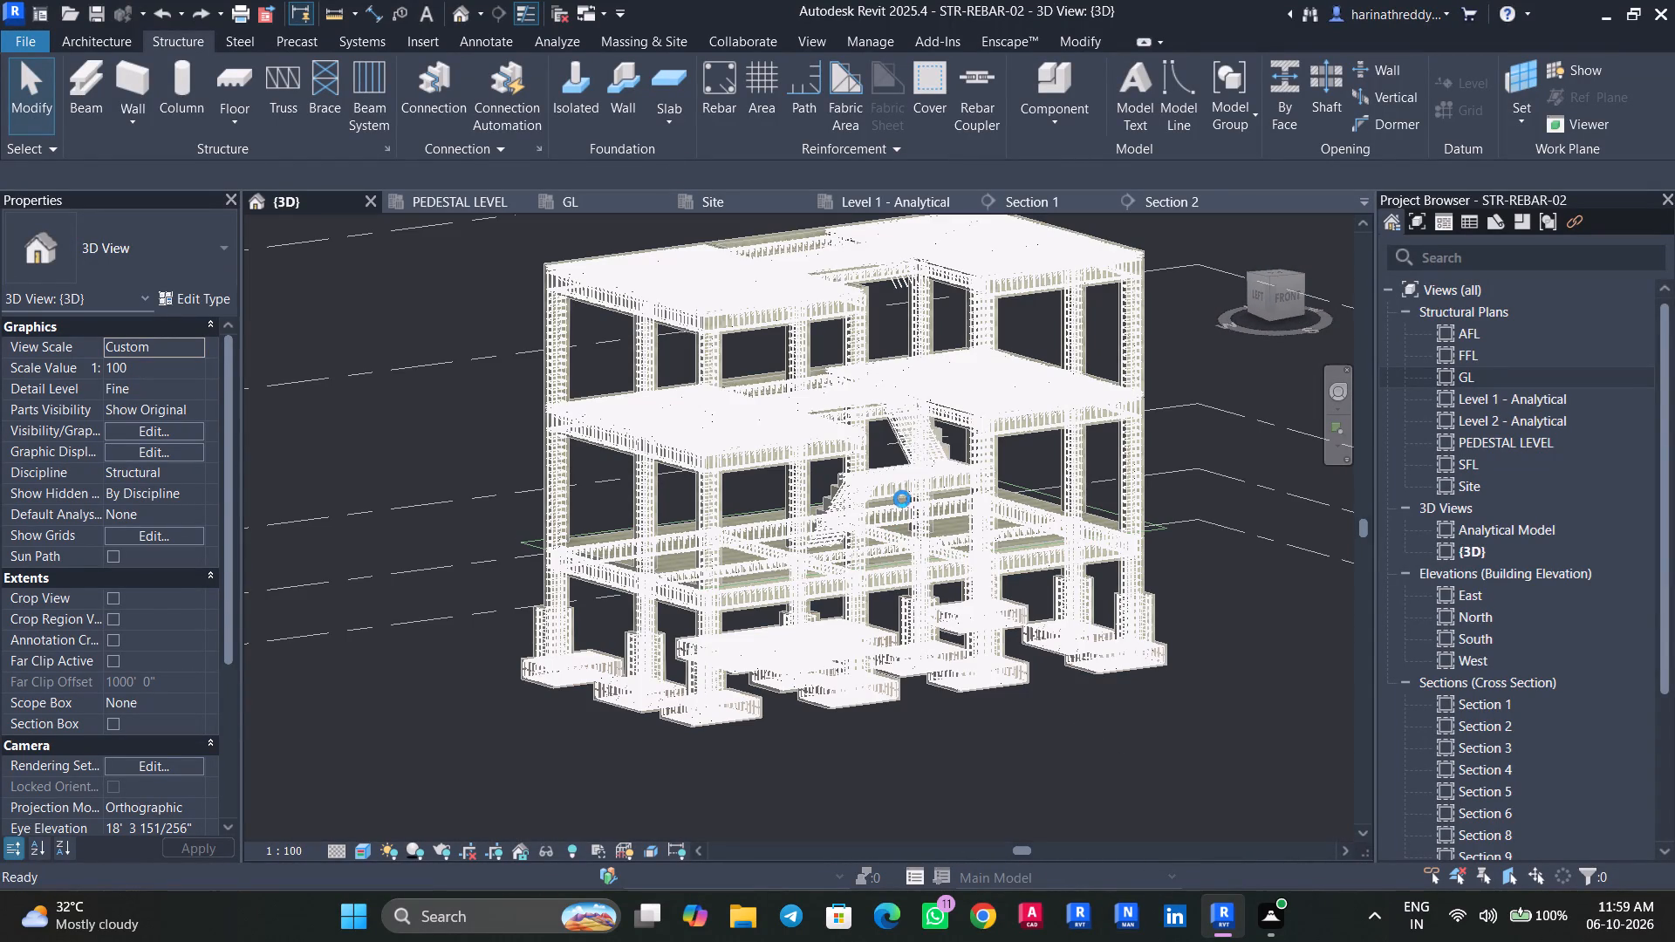
# Copy the cast-in-place stair between GL and FFL and paste it aligned to level SFL.
pyautogui.scroll(12, 918, 474)
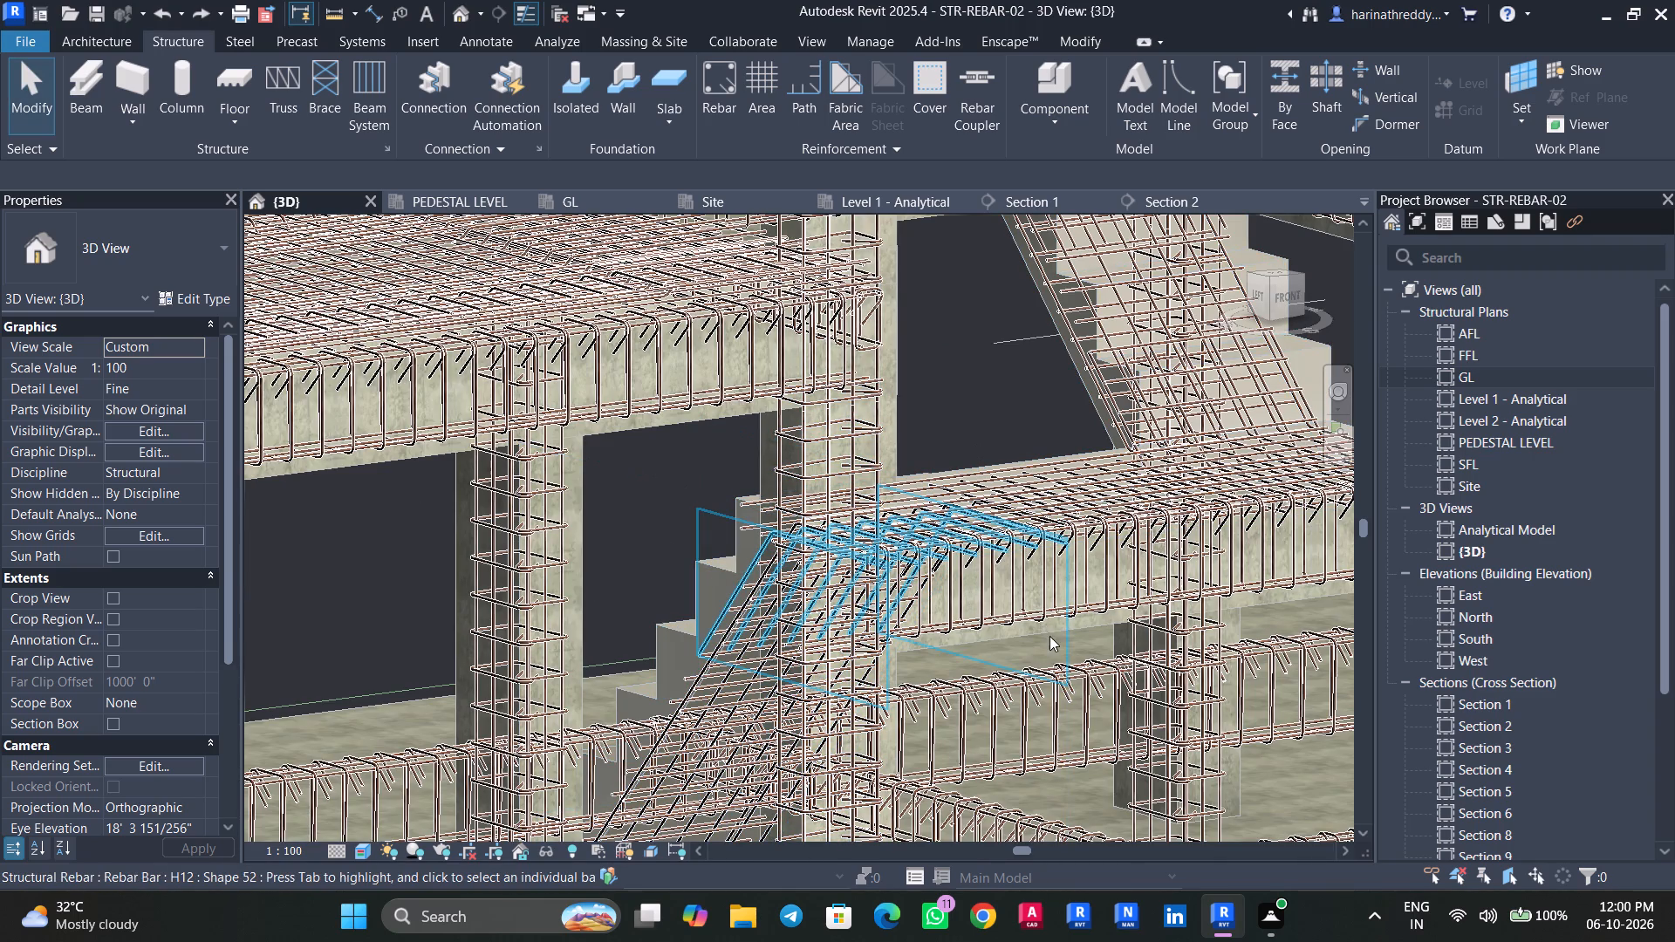
pyautogui.scroll(-6, 1077, 628)
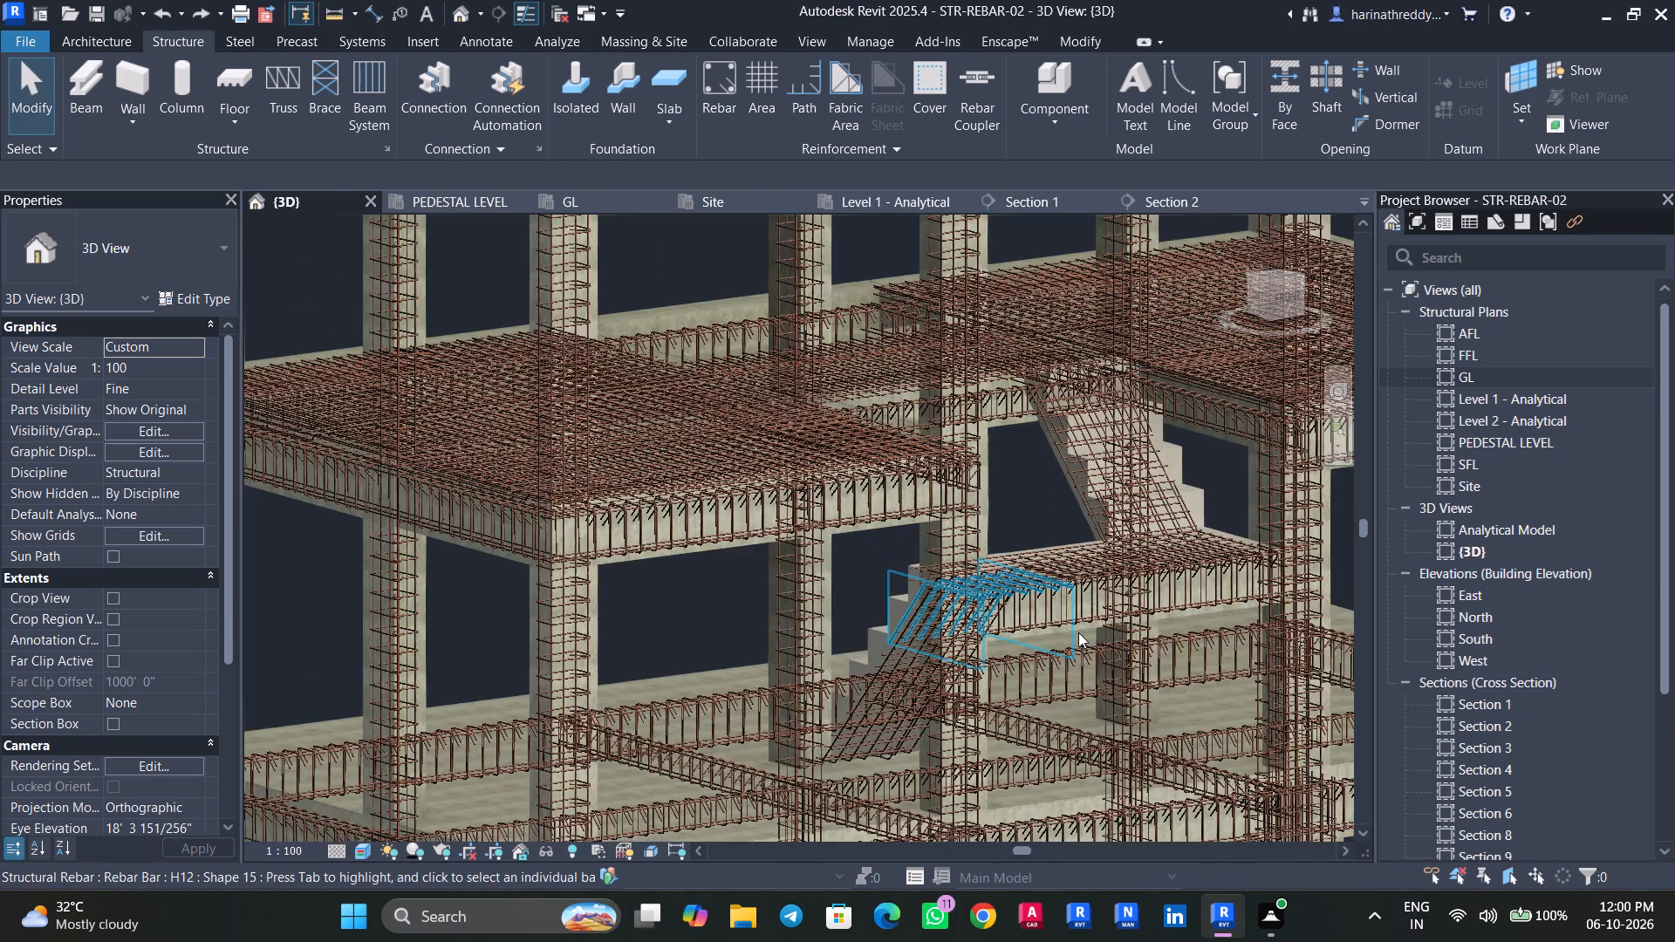
pyautogui.keyDown('shift'); pyautogui.moveTo(1152, 626); pyautogui.dragTo(1158, 700, button='middle'); pyautogui.keyUp('shift')
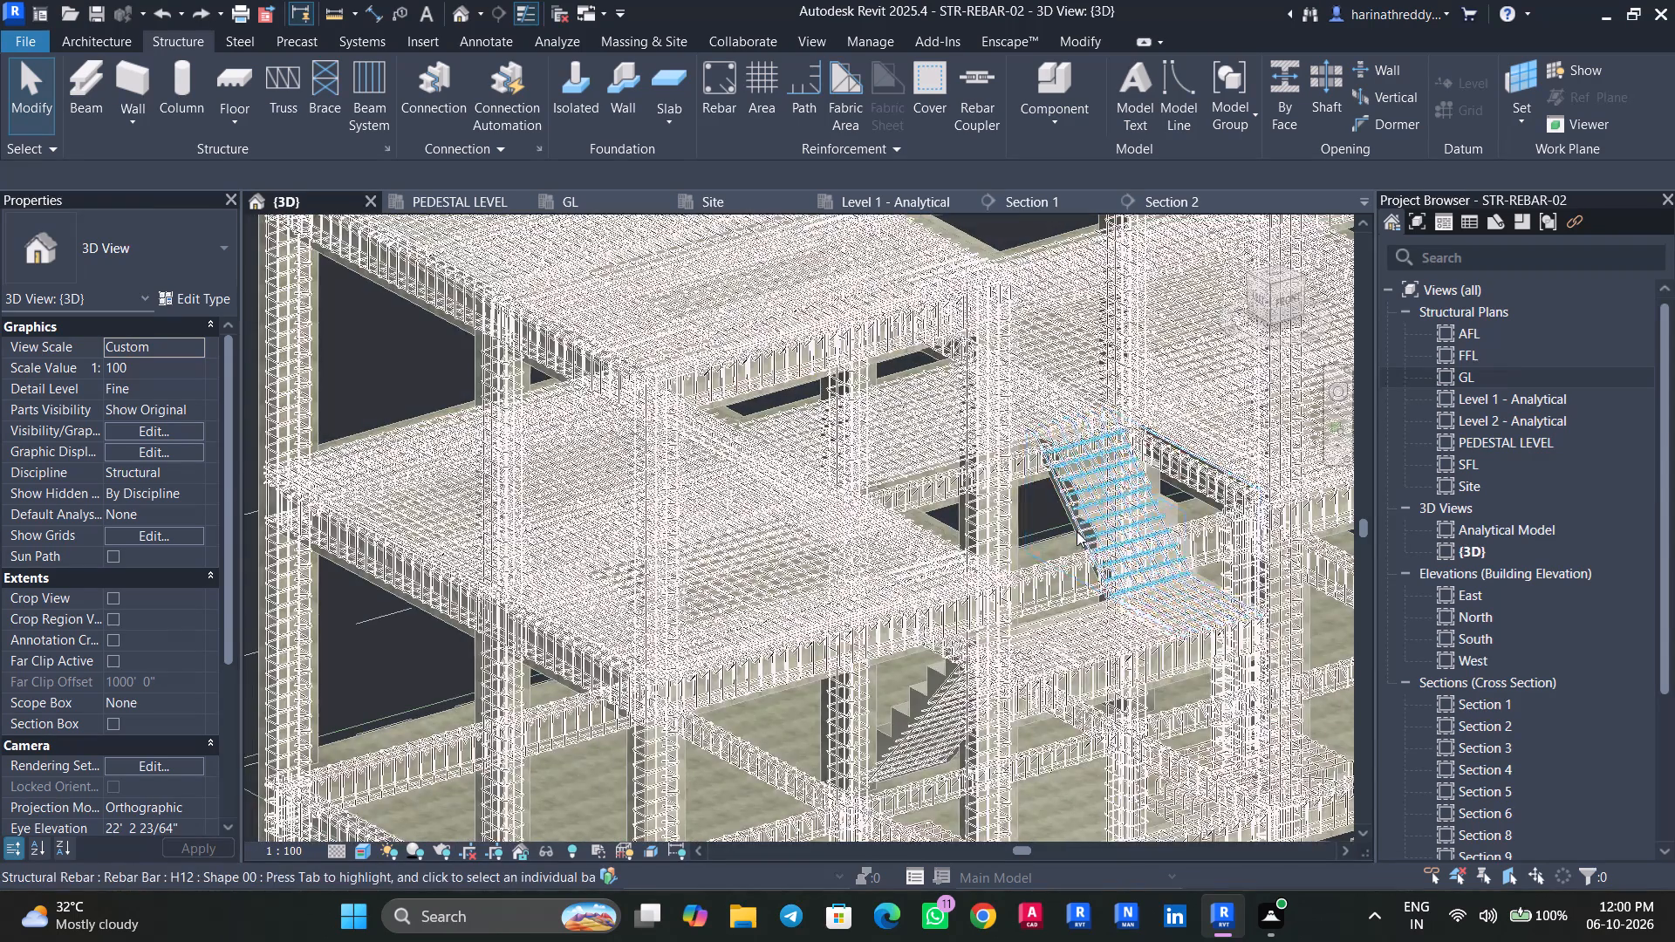
pyautogui.scroll(4, 1077, 531)
pyautogui.press('Tab')
pyautogui.press('Tab')
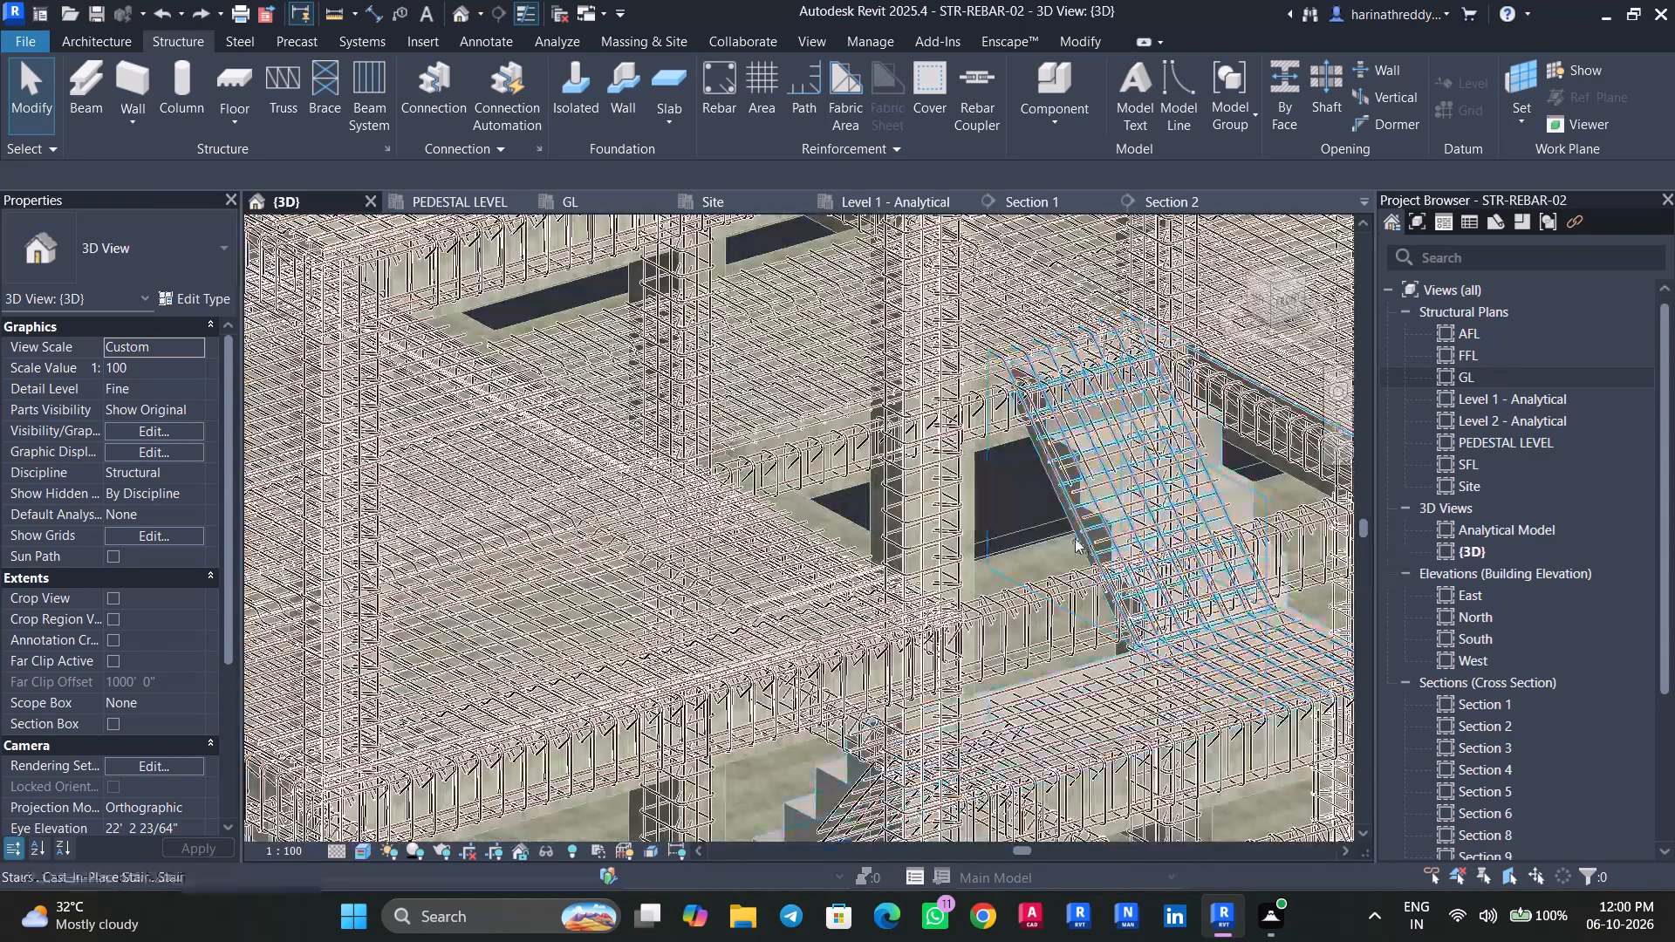
pyautogui.press('Tab')
pyautogui.press('Tab')
pyautogui.click(1076, 537)
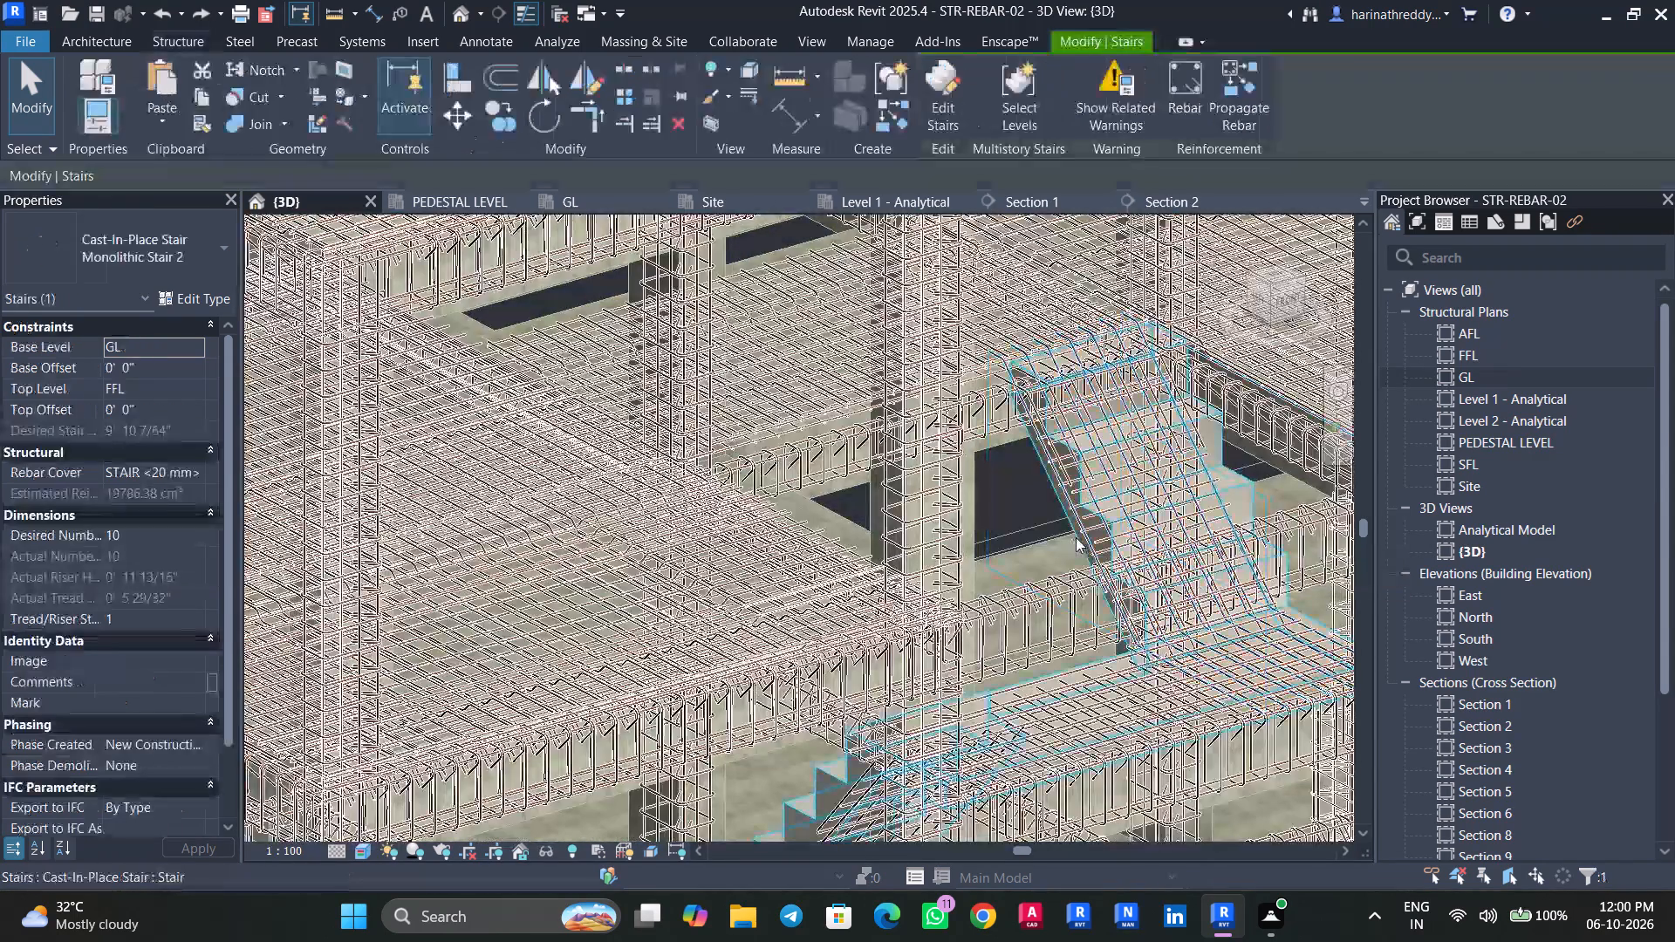
pyautogui.scroll(-4, 1076, 537)
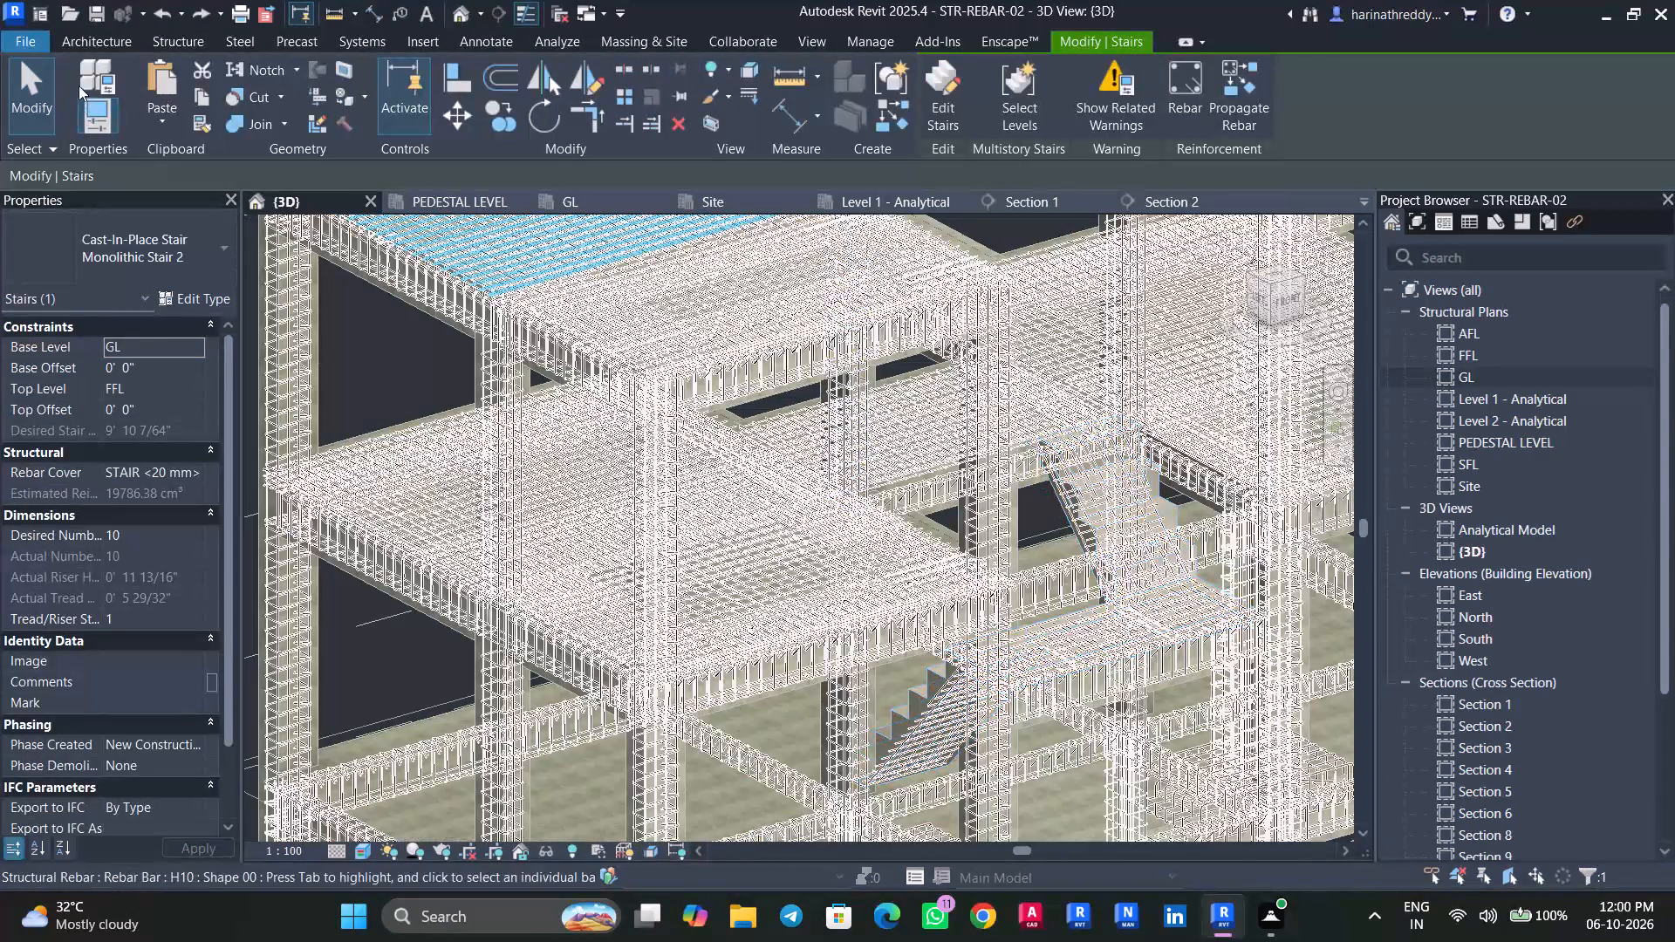
pyautogui.tripleClick(207, 100)
pyautogui.click(179, 126)
pyautogui.click(188, 189)
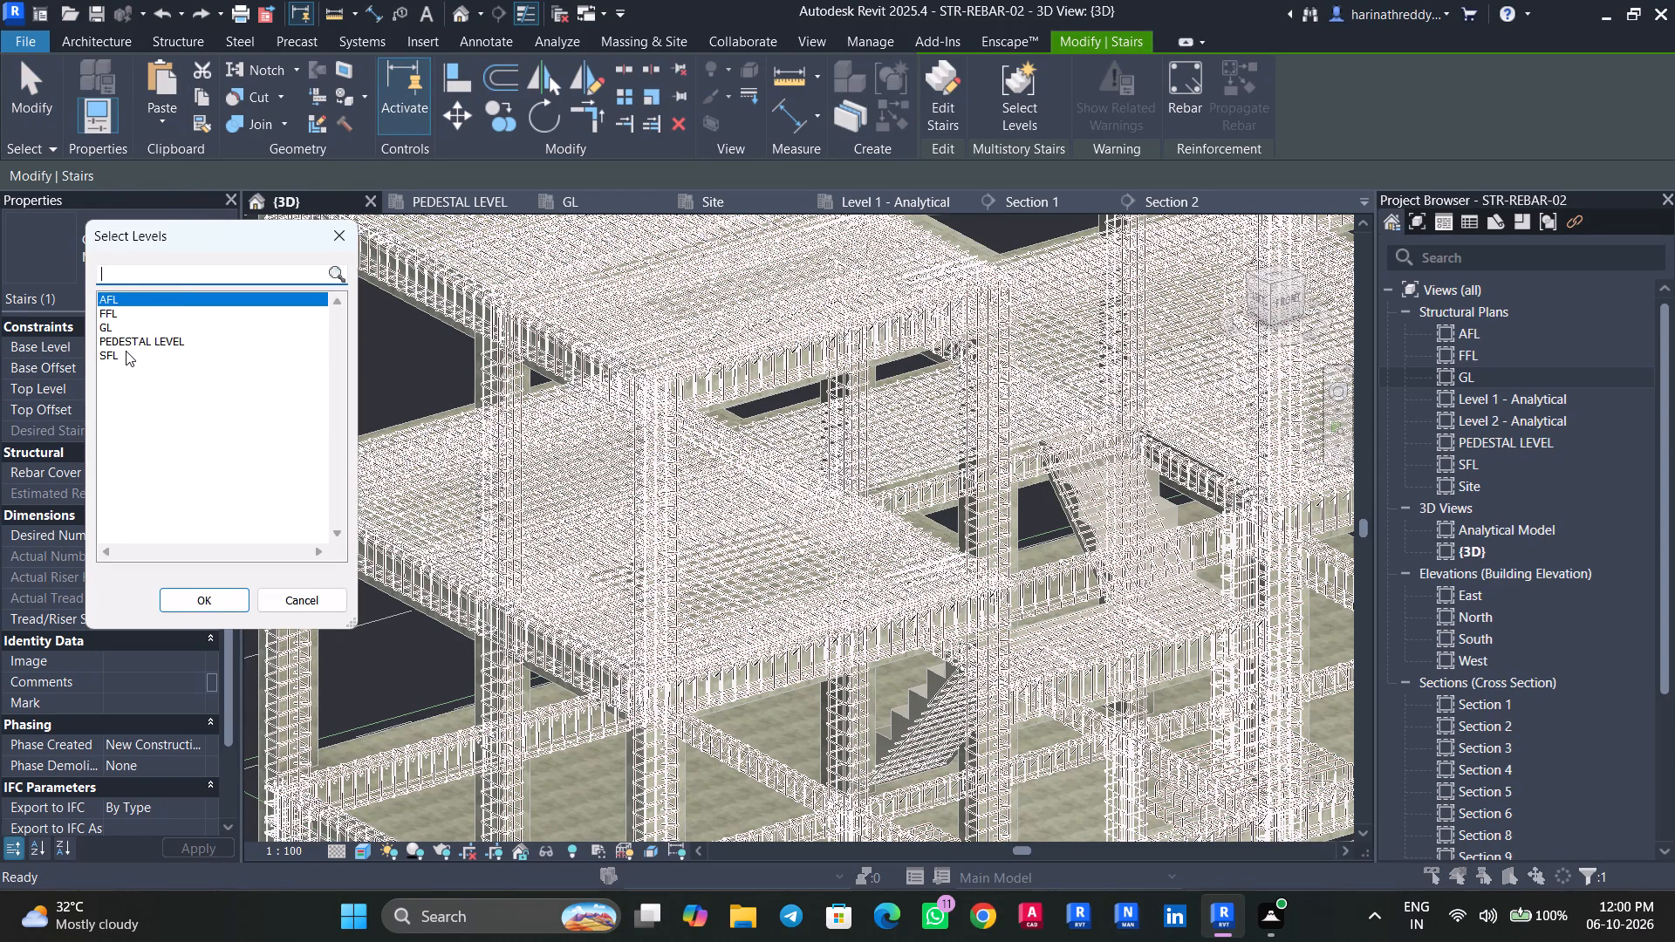
pyautogui.click(112, 358)
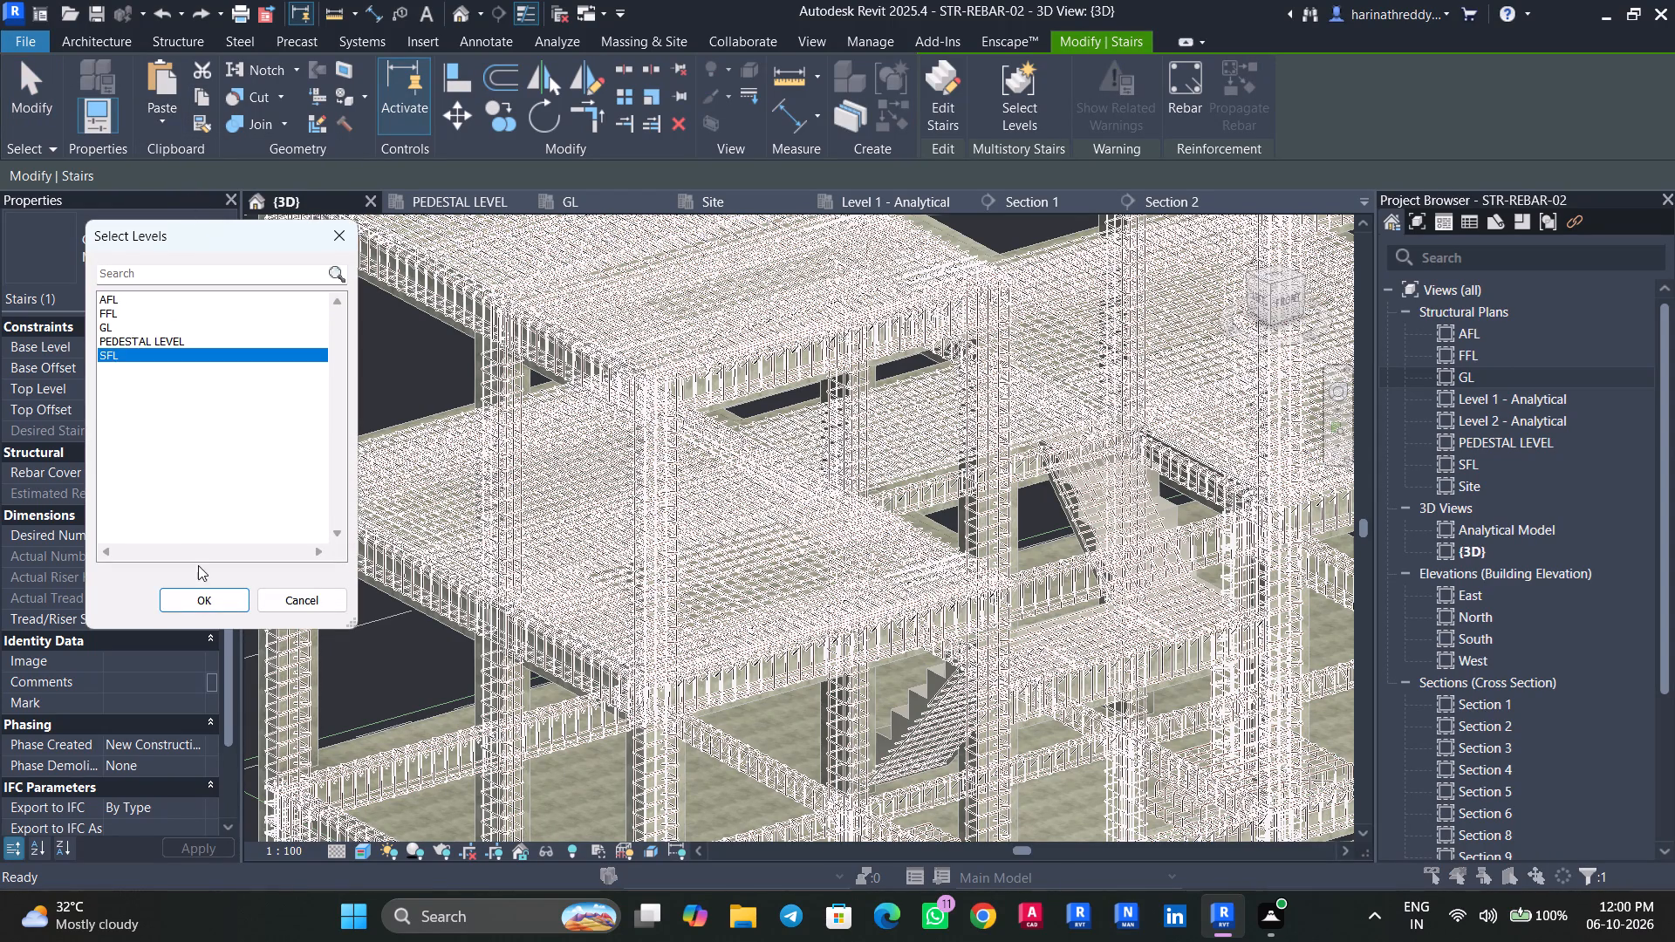
pyautogui.click(204, 590)
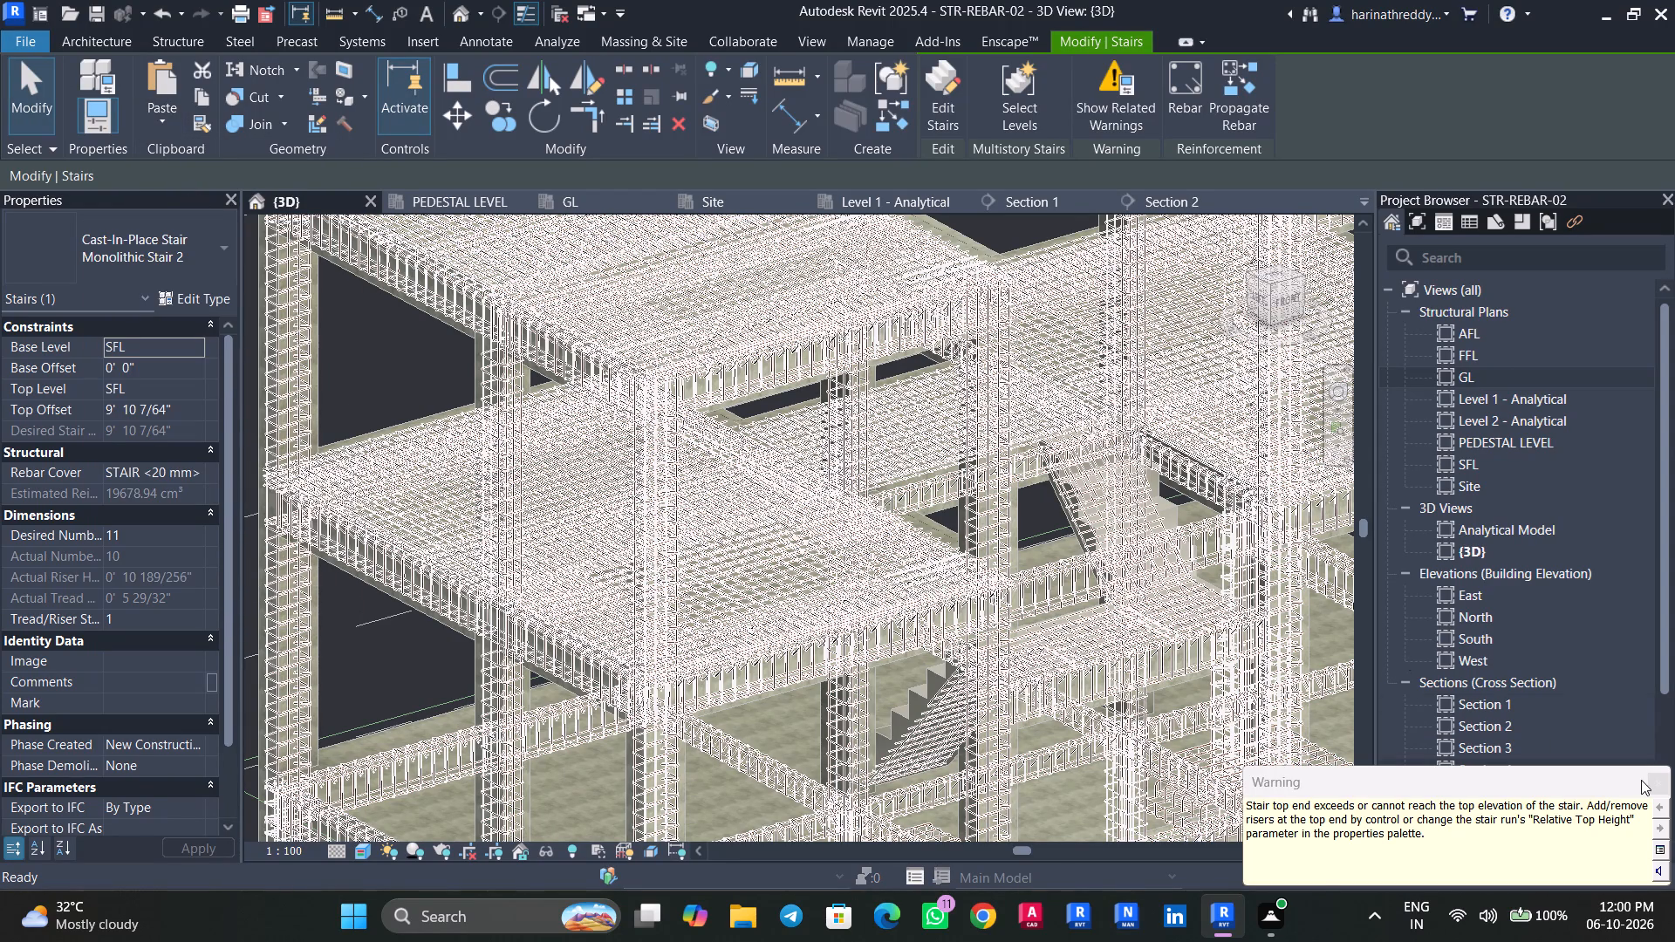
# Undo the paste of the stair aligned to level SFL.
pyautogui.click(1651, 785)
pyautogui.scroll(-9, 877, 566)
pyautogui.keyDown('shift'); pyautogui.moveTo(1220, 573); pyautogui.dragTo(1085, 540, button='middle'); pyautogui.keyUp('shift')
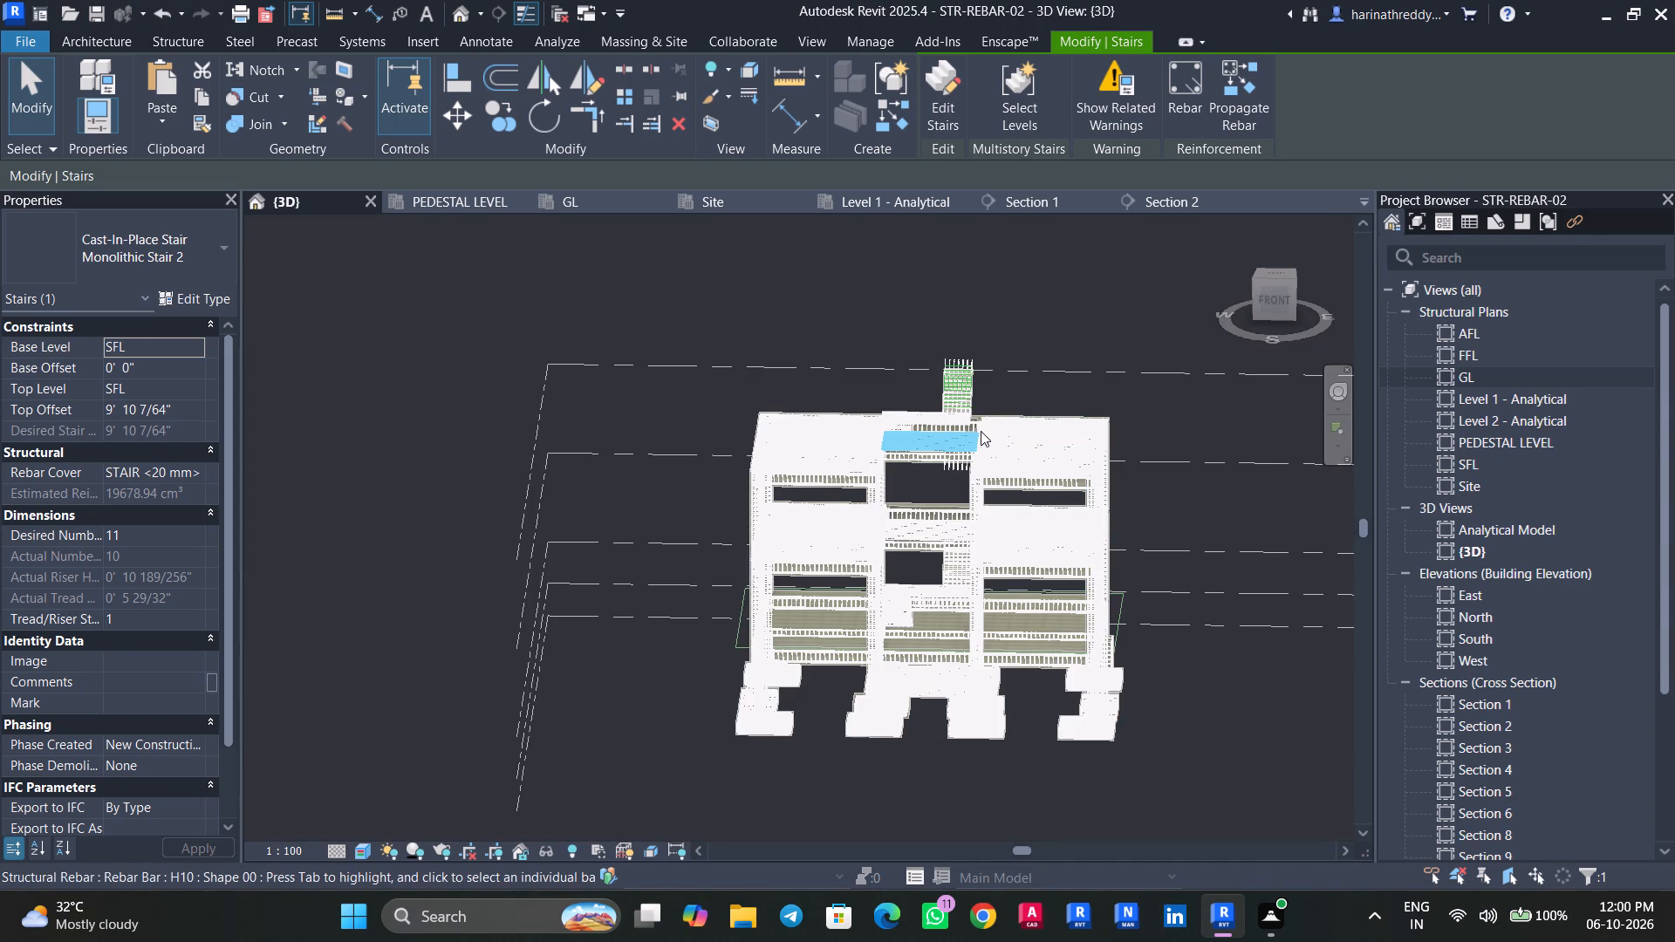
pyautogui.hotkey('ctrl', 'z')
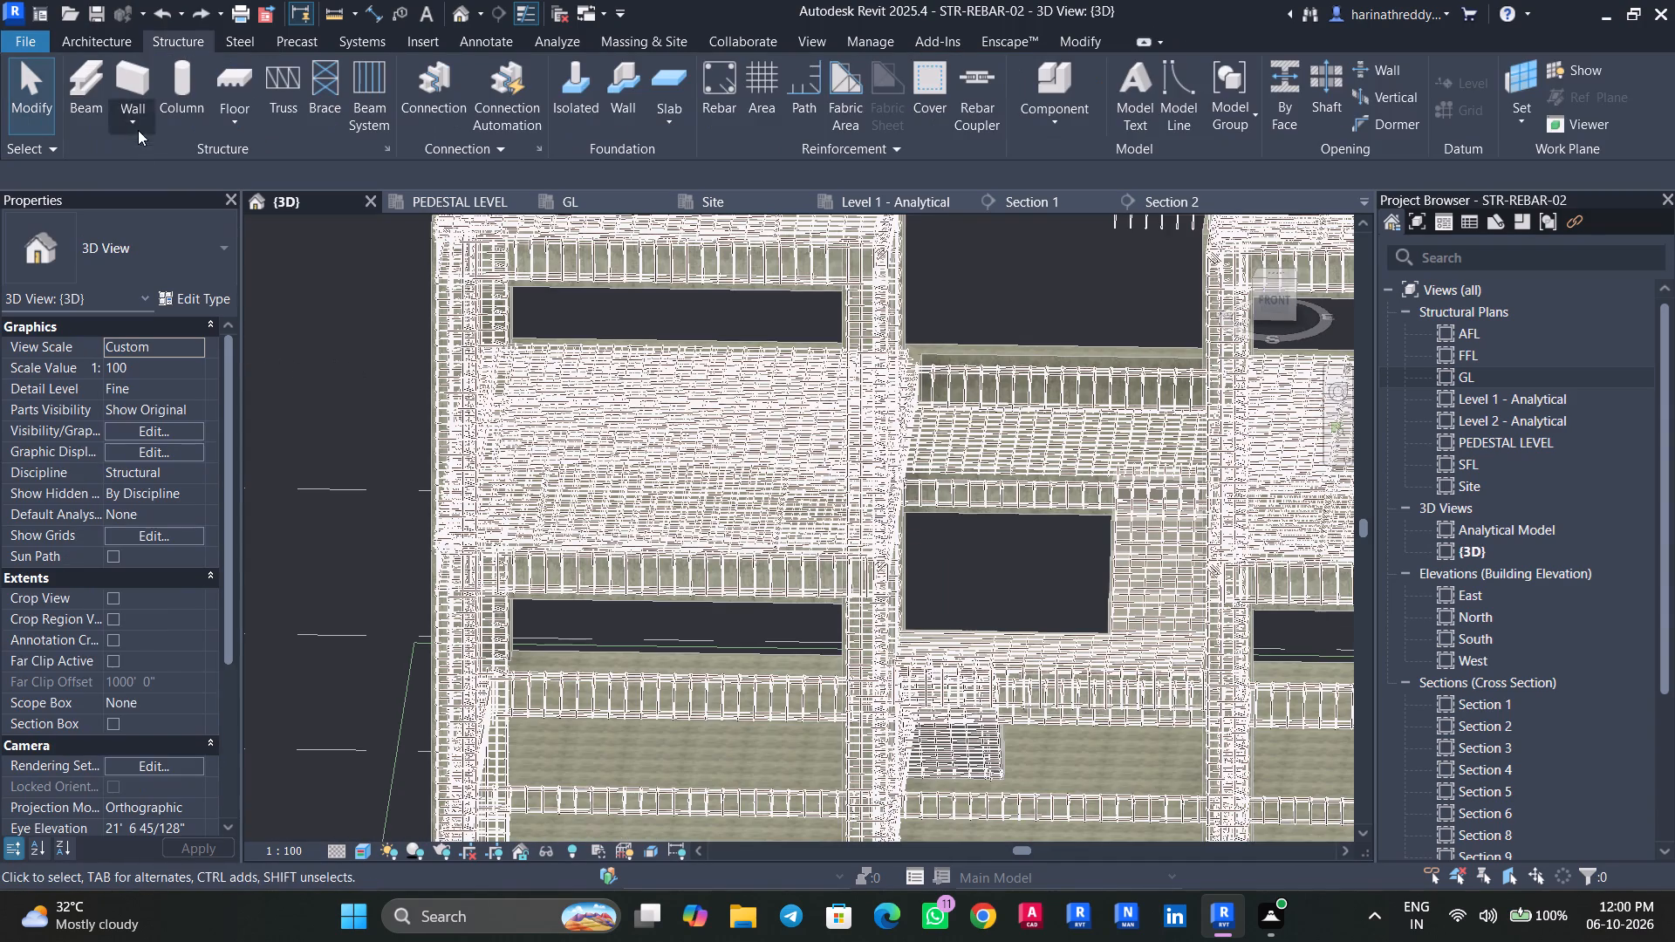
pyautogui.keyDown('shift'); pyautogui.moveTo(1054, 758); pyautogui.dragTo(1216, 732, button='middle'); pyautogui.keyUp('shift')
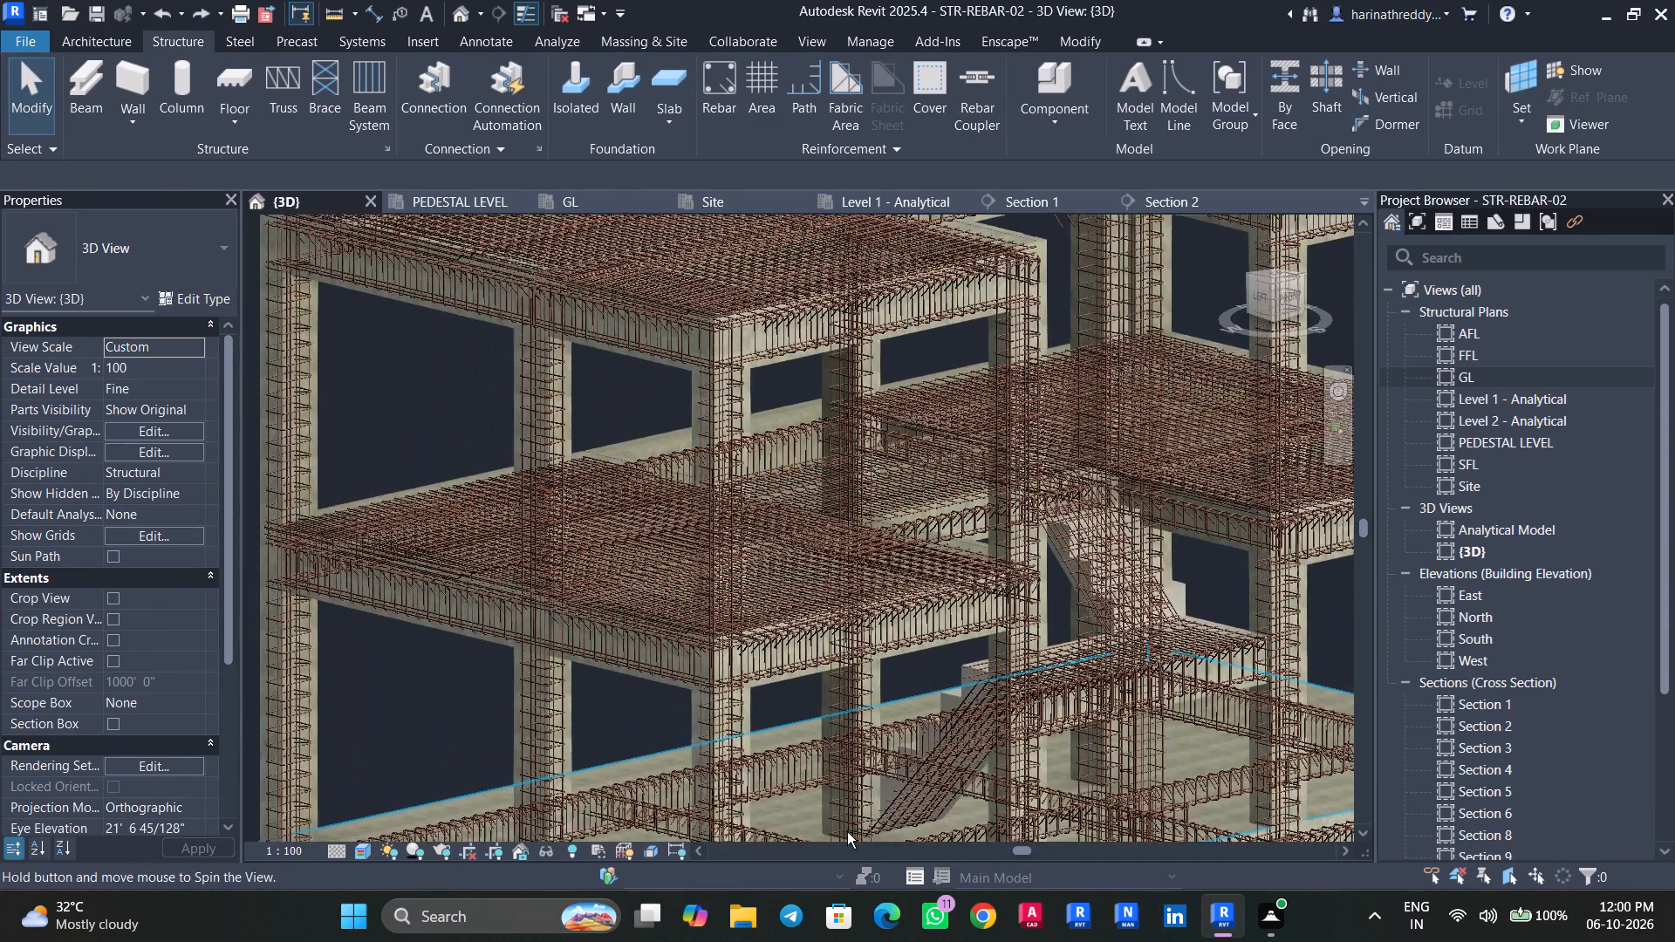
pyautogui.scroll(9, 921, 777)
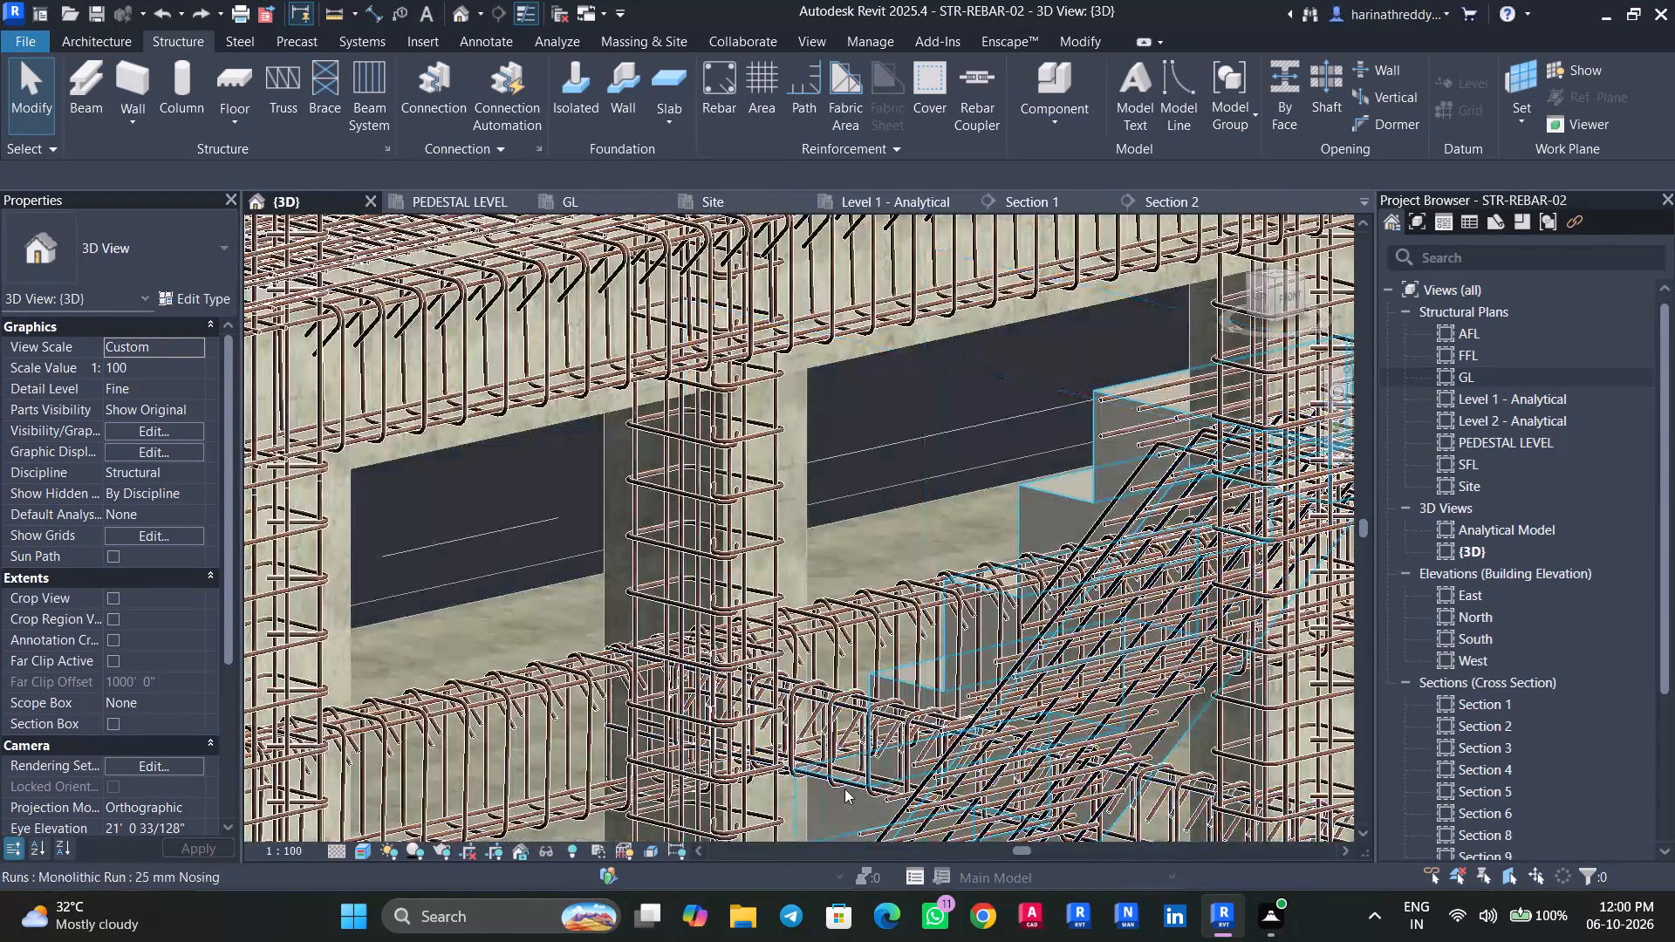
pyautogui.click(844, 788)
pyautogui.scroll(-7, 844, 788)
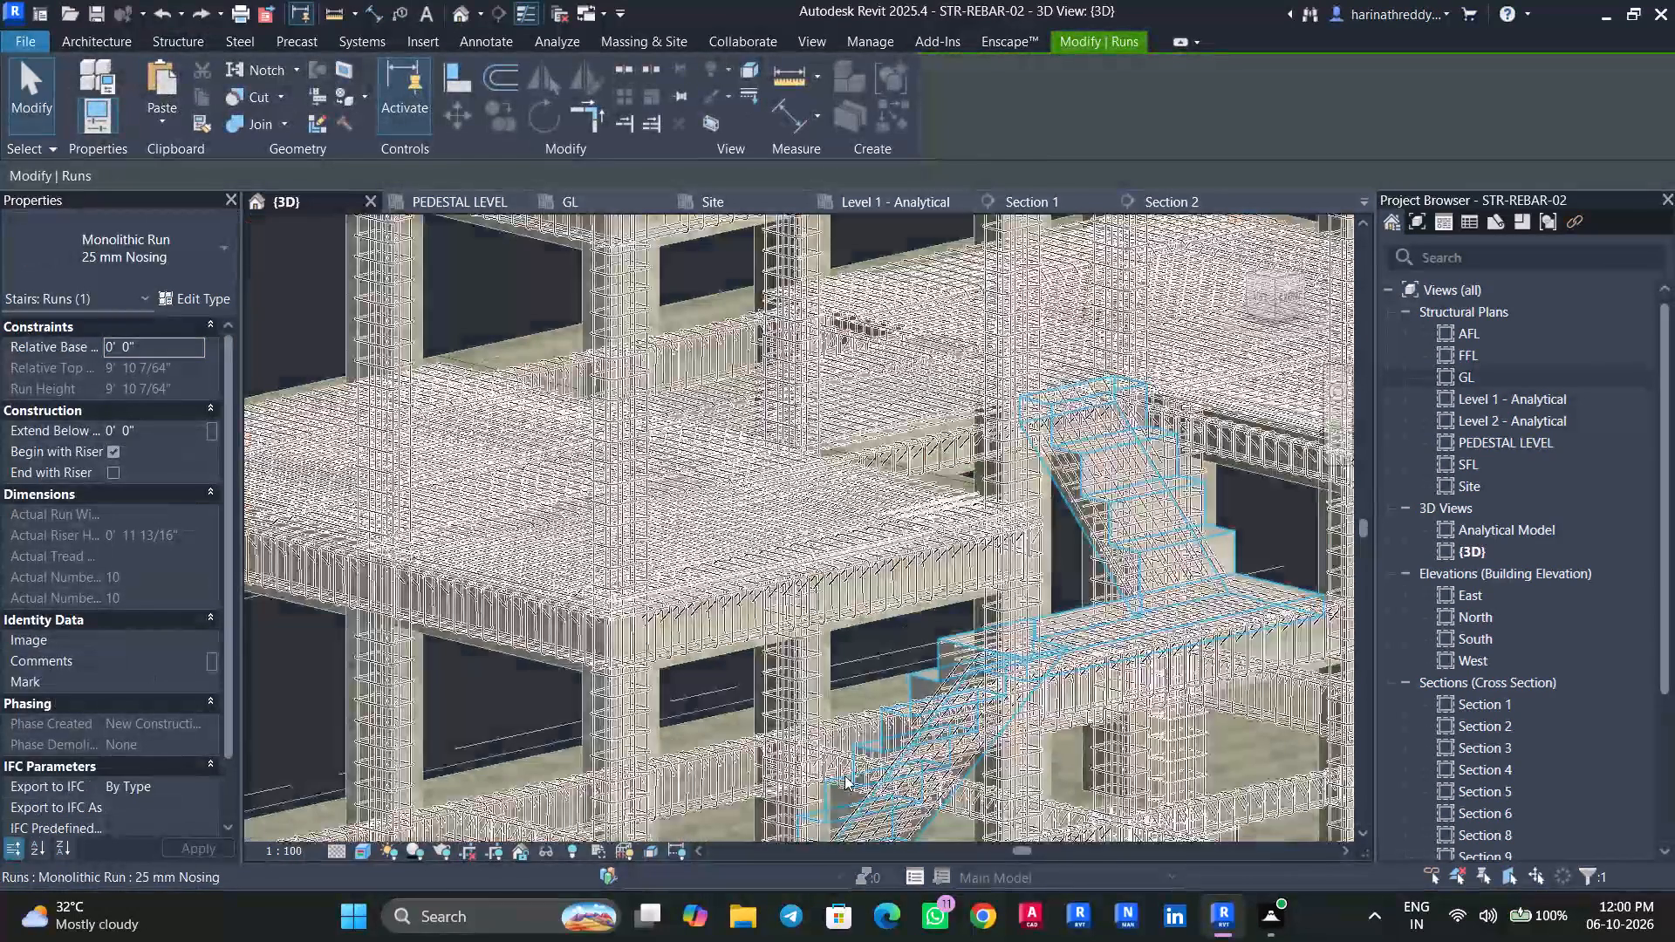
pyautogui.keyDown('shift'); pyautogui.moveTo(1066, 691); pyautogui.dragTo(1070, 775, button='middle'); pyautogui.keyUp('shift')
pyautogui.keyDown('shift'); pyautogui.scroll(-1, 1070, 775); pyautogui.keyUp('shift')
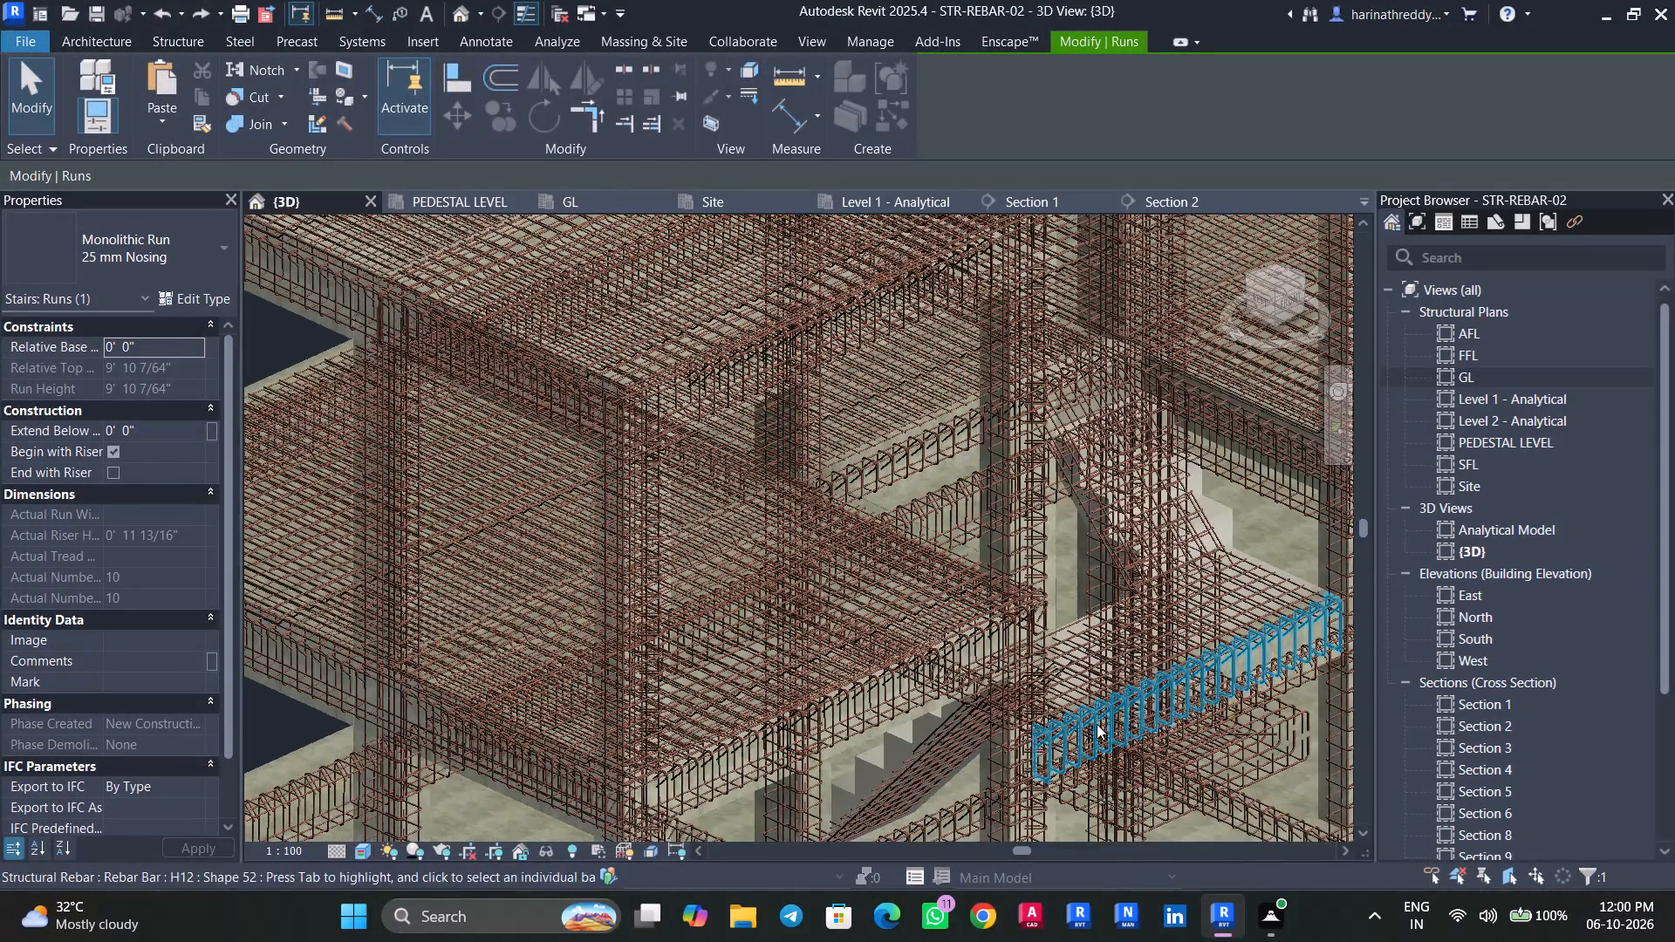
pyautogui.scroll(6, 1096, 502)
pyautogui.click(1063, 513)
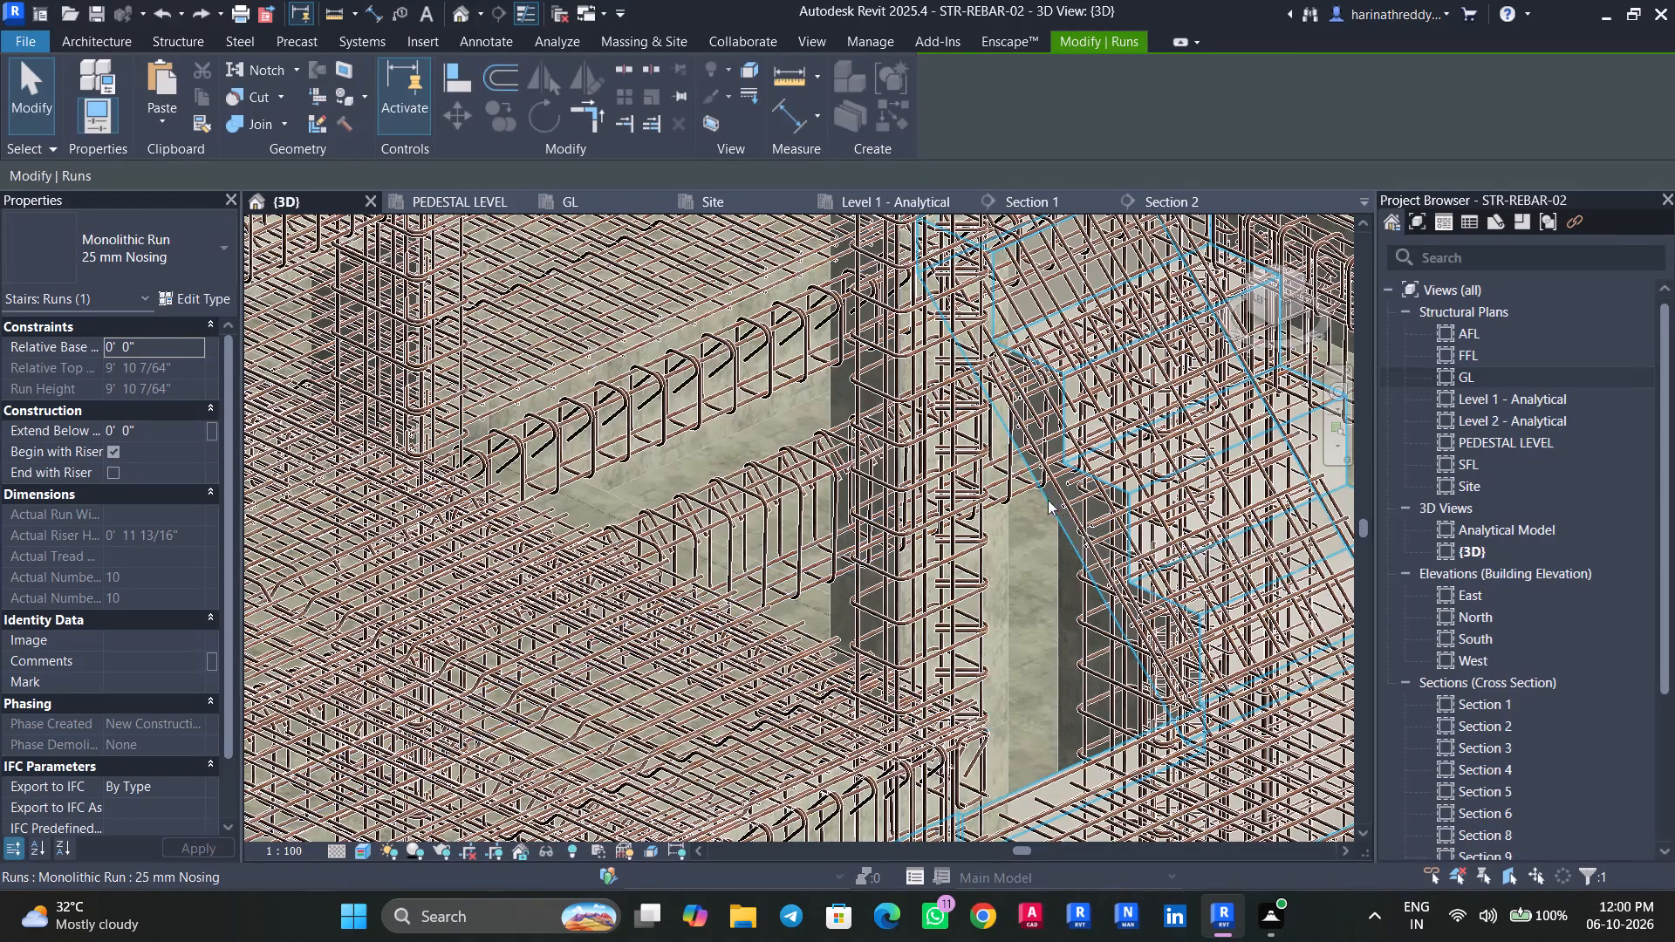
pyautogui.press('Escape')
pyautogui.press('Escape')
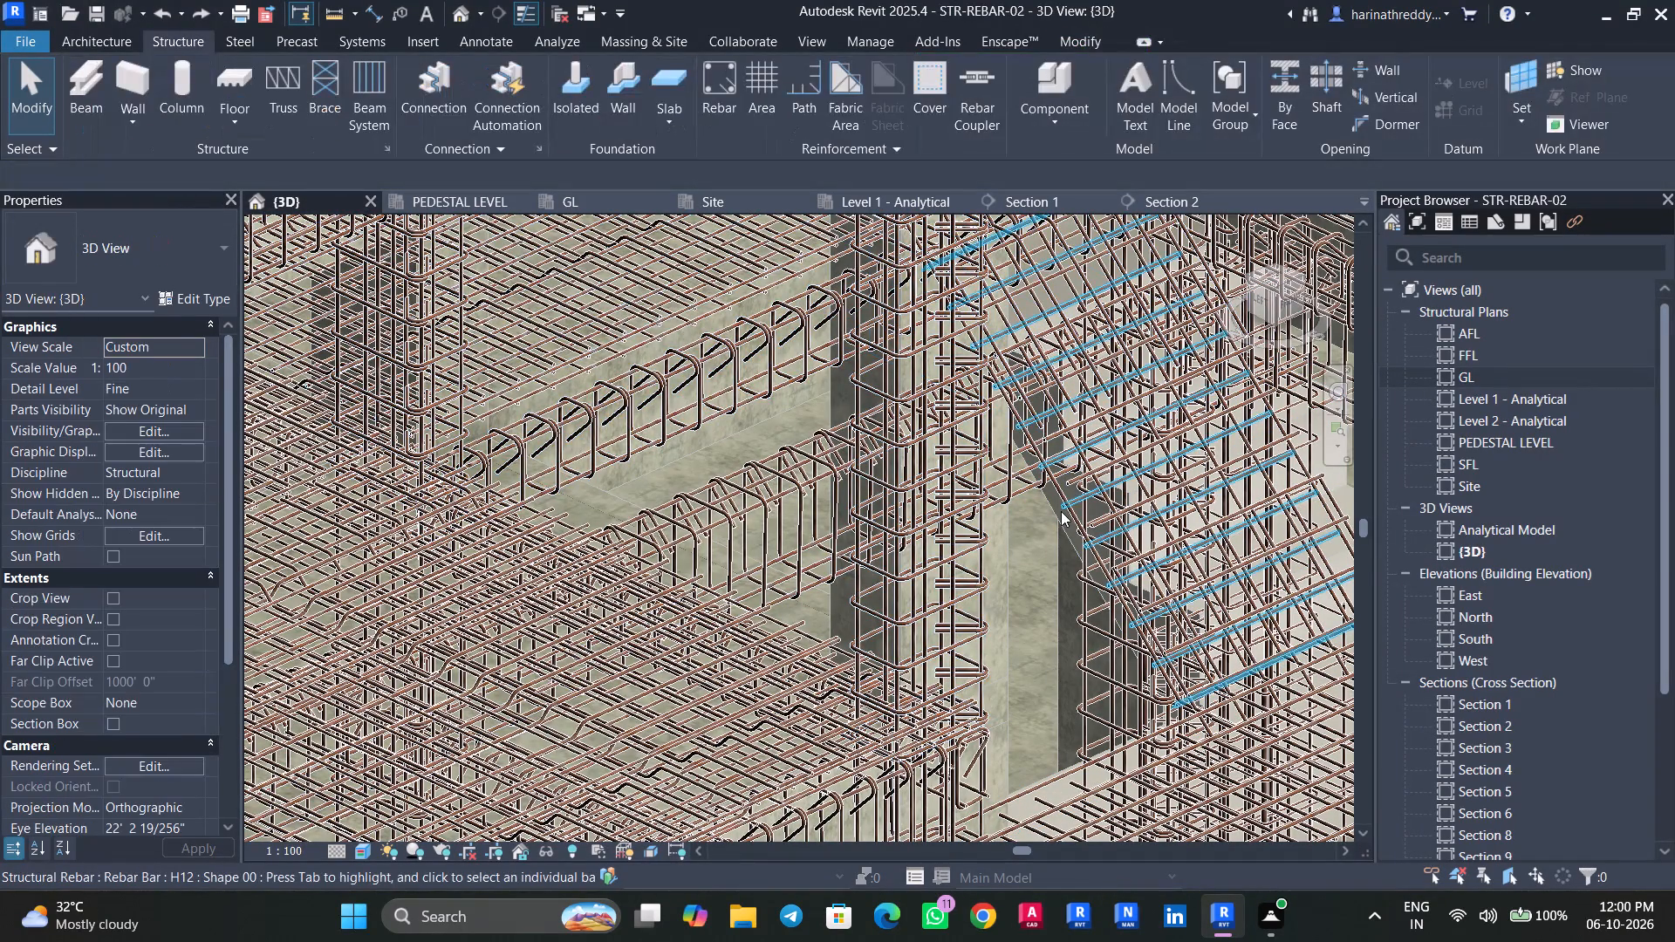
# Copy the whole cast-in-place stair between GL and FFL and paste it aligned to level FFL.
pyautogui.scroll(4, 1073, 517)
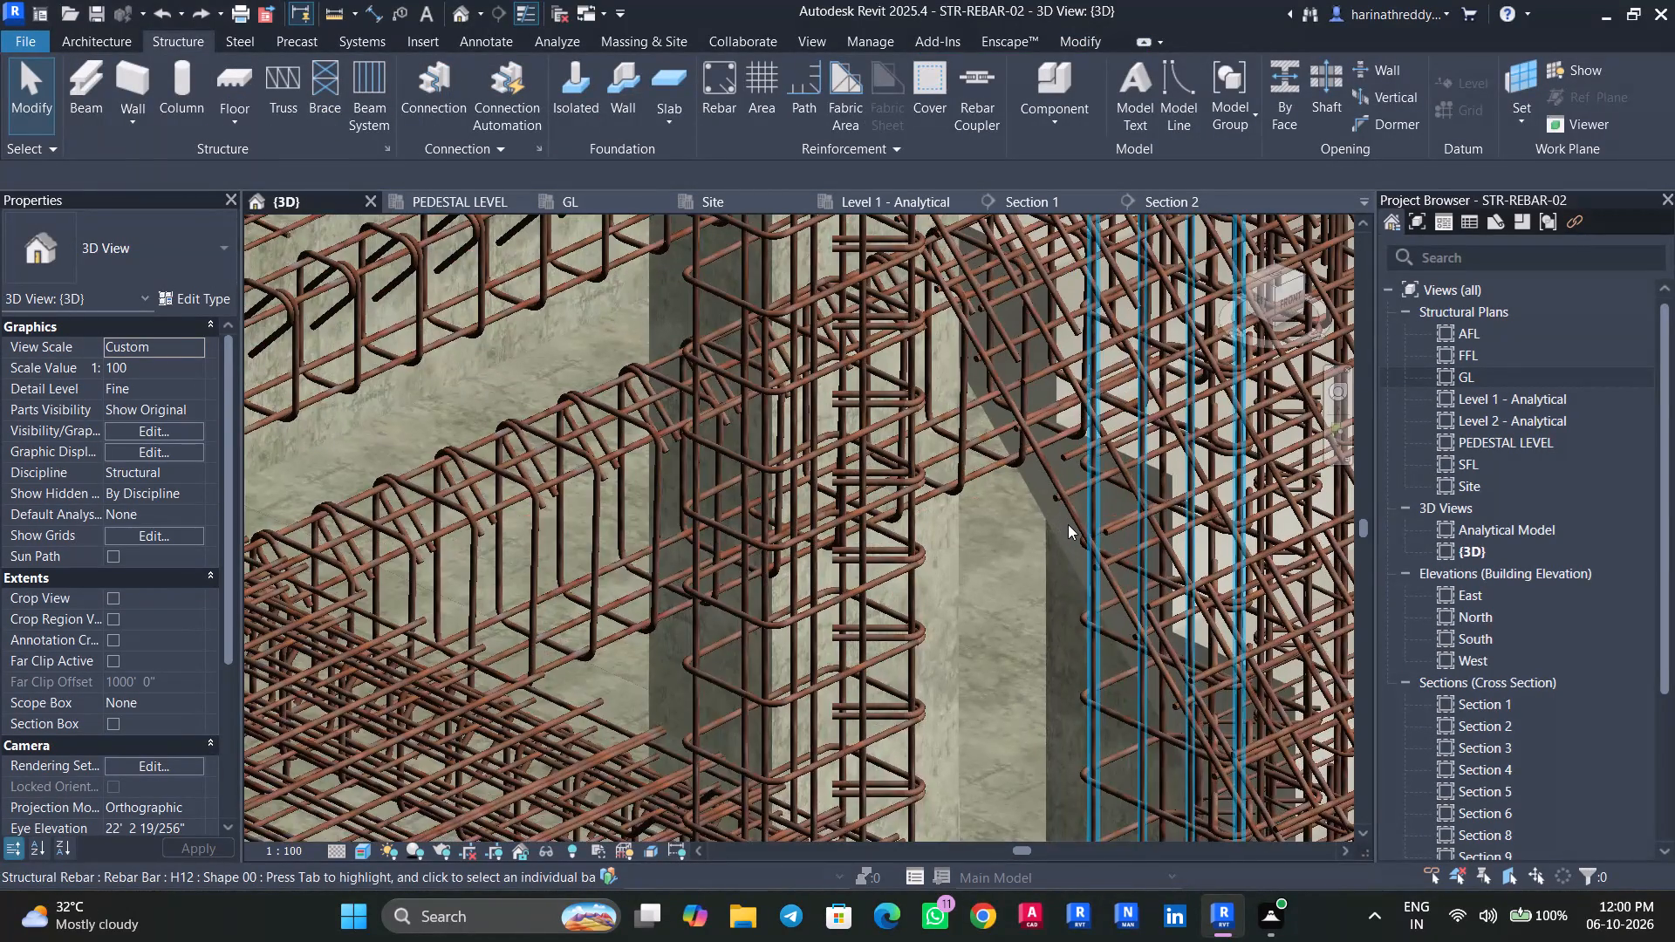
pyautogui.press('Tab')
pyautogui.press('Tab')
pyautogui.press('Tab')
pyautogui.click(1058, 536)
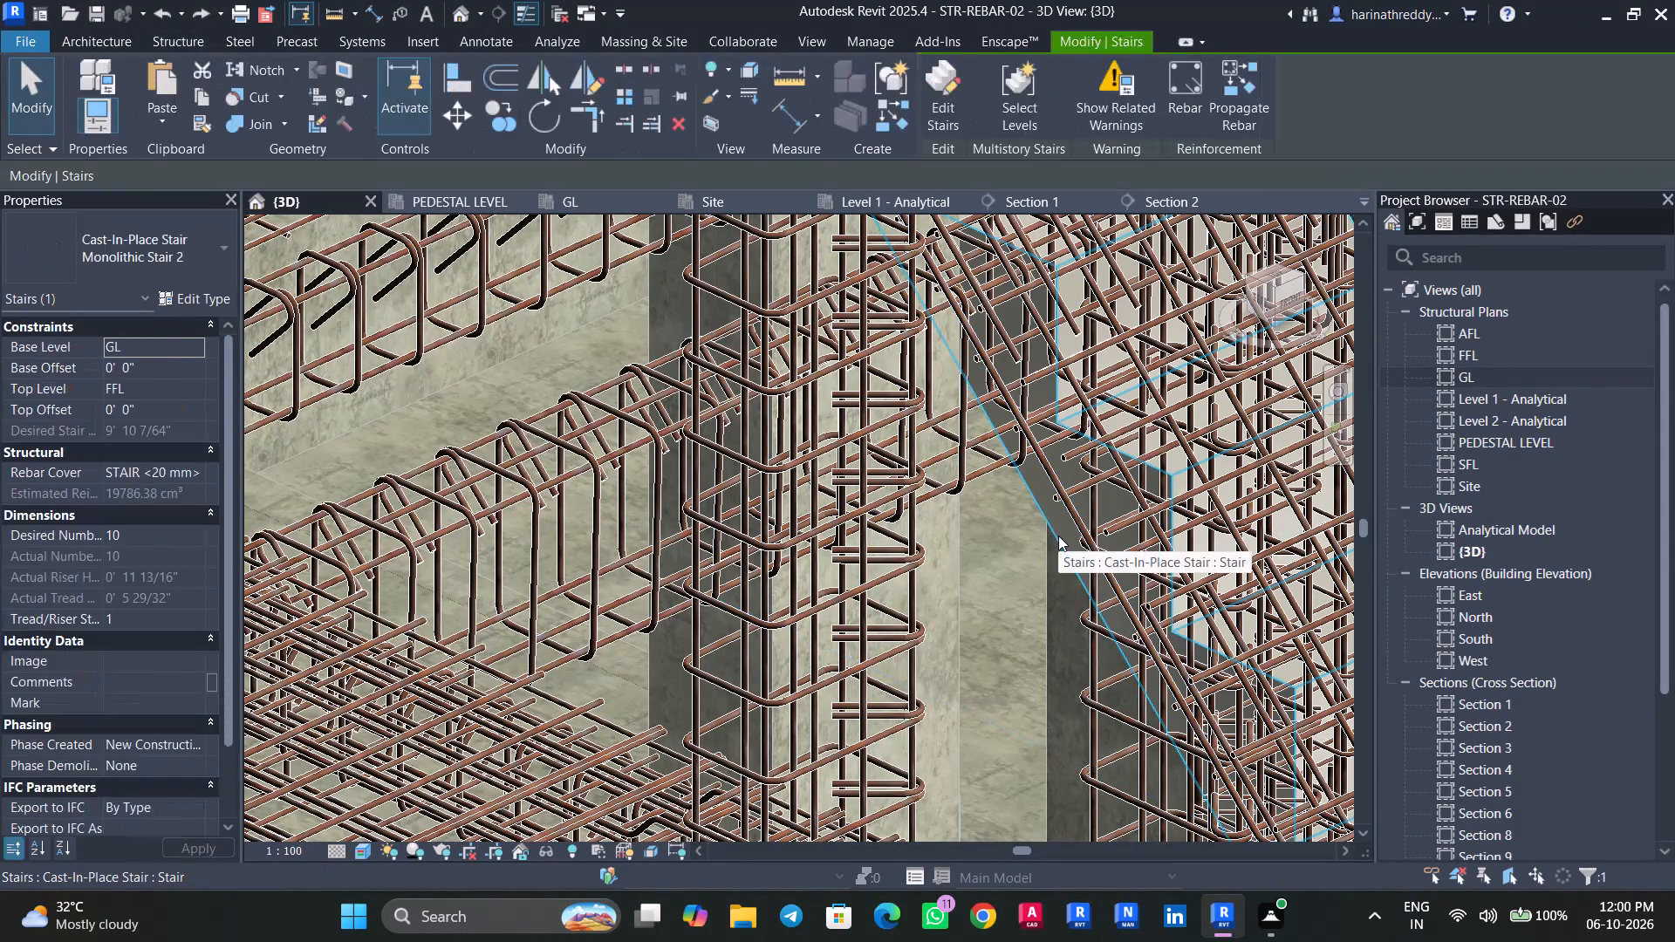
pyautogui.doubleClick(197, 98)
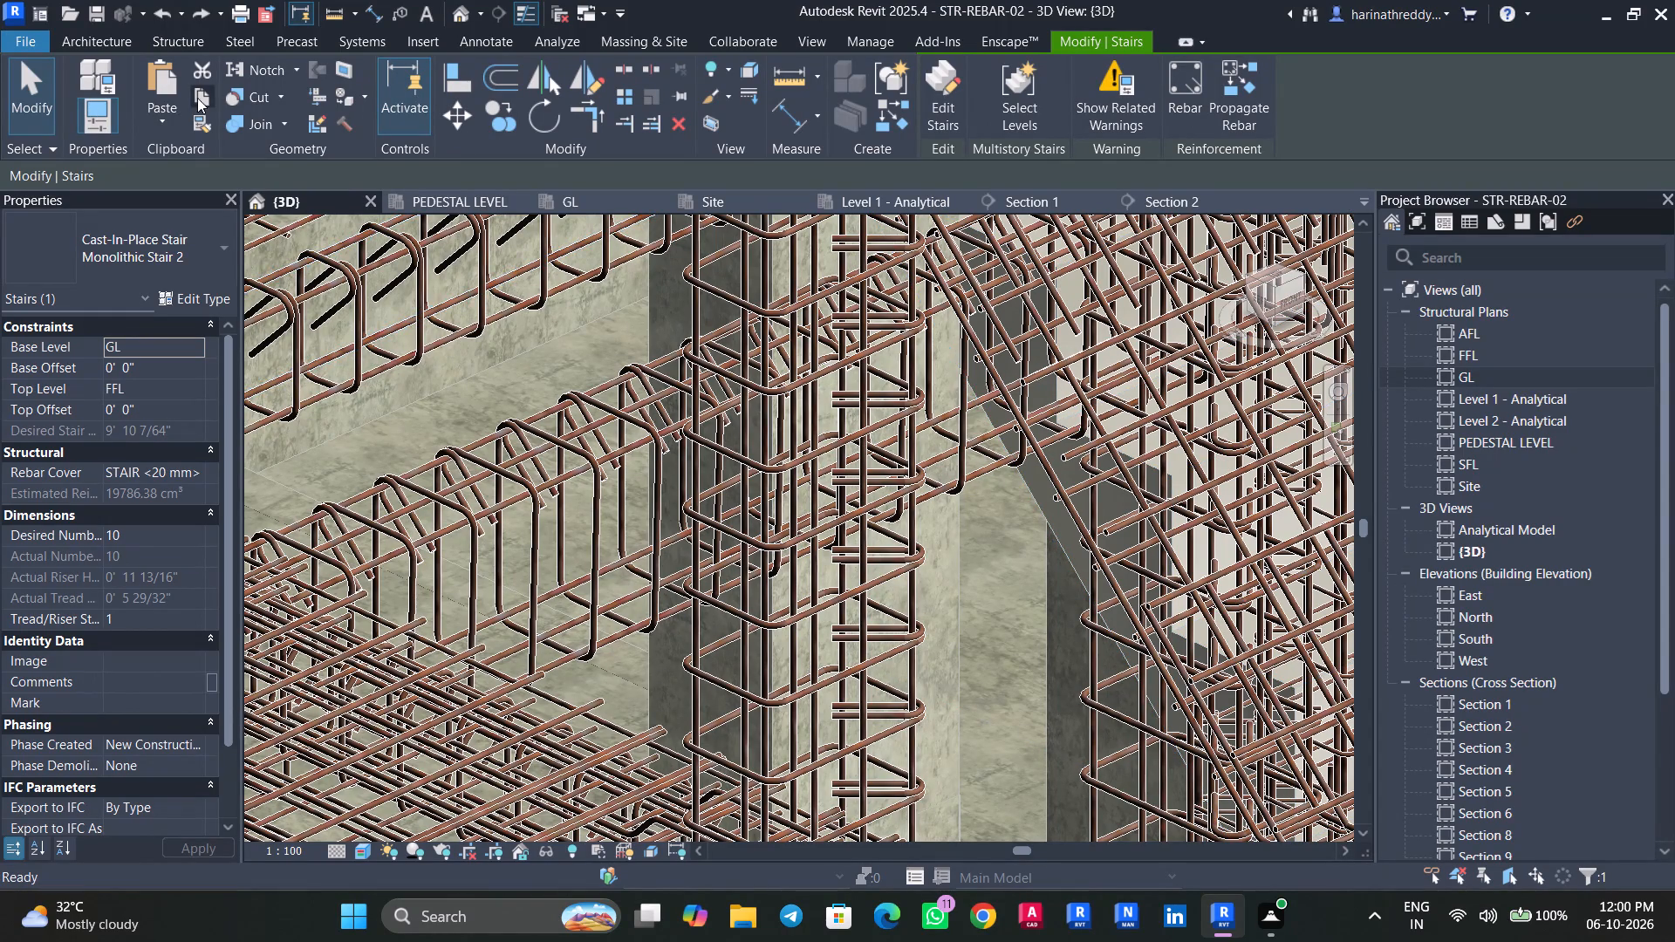
pyautogui.click(162, 123)
pyautogui.click(180, 214)
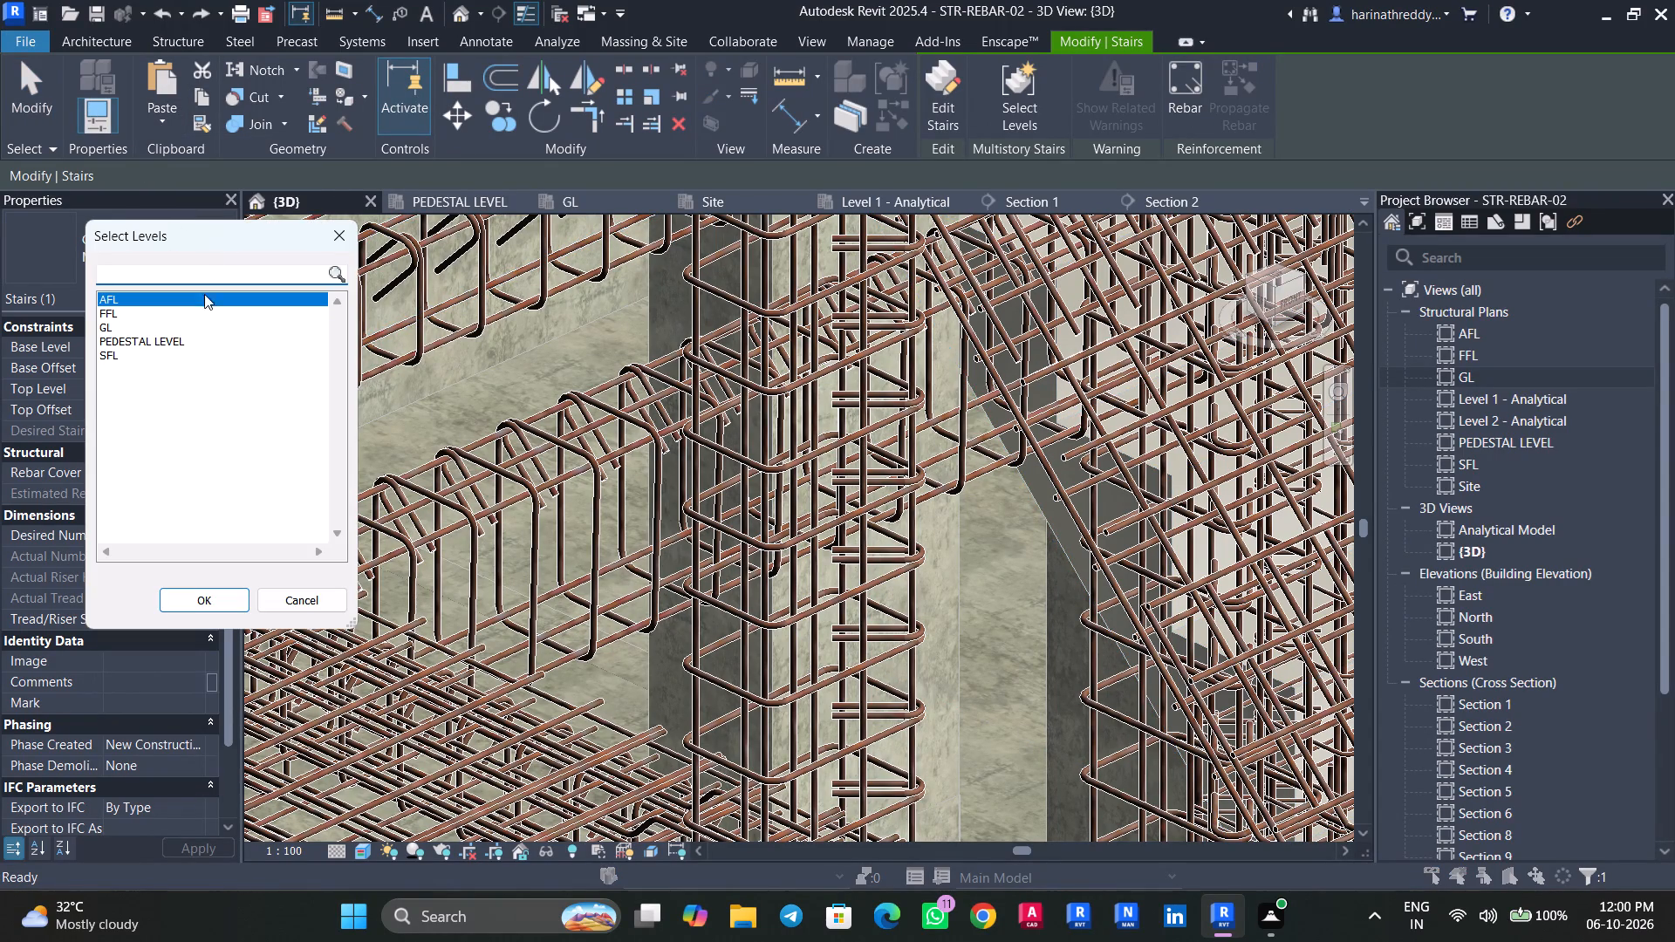
pyautogui.click(118, 314)
pyautogui.click(223, 596)
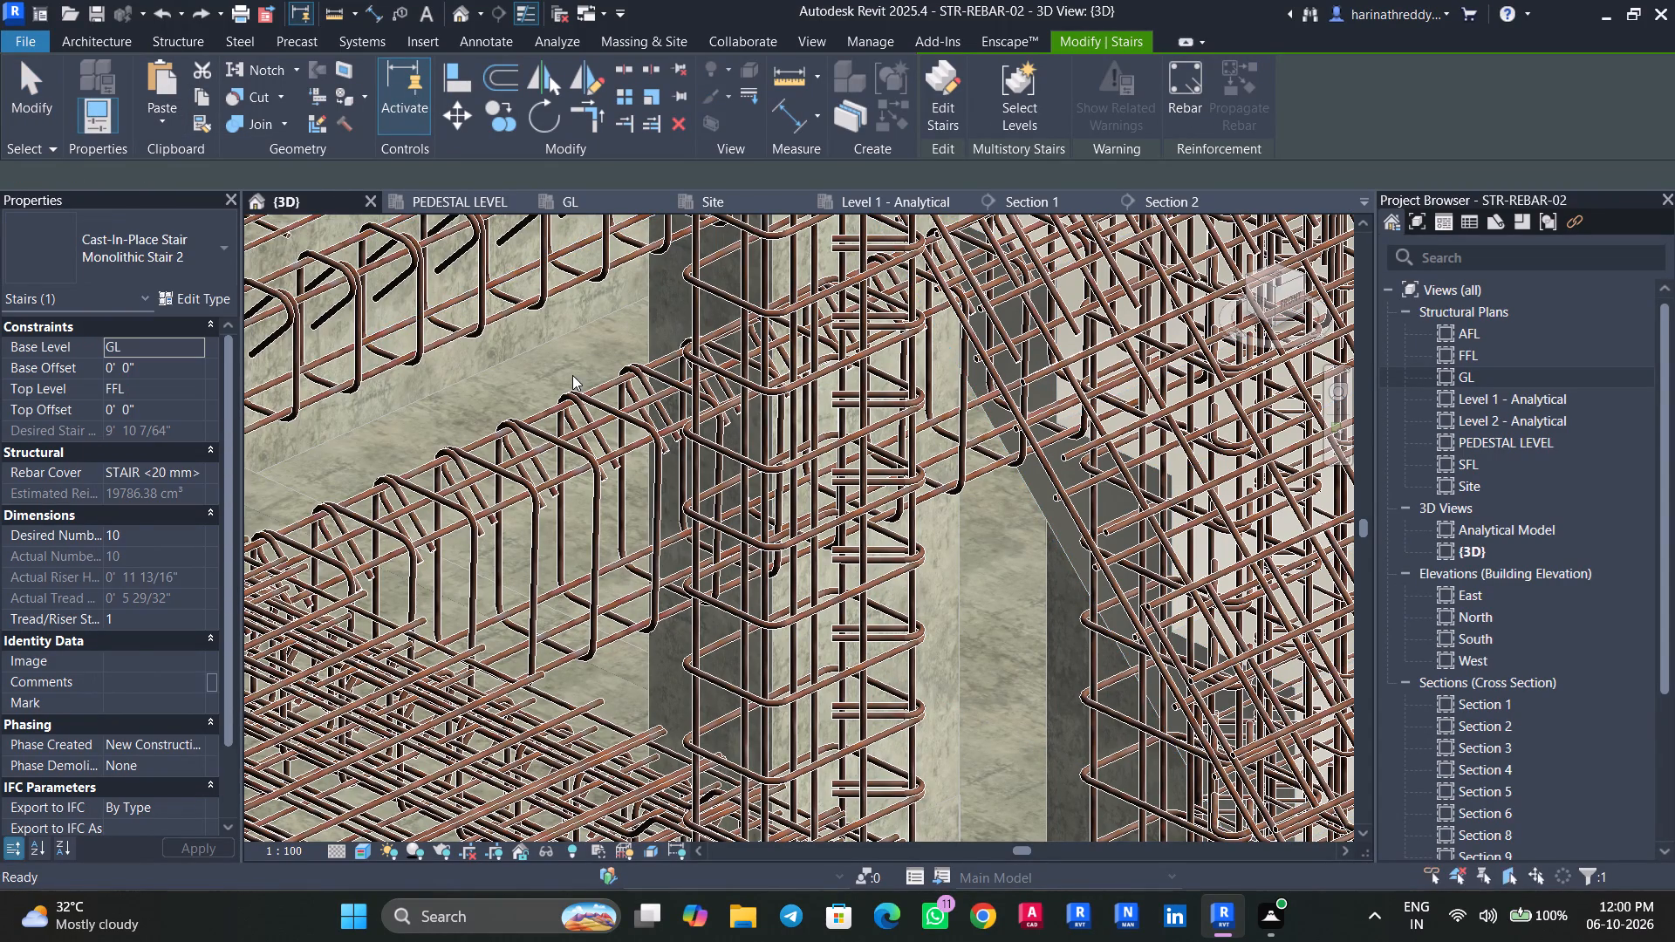
pyautogui.scroll(-8, 949, 562)
pyautogui.scroll(1, 949, 562)
pyautogui.scroll(-1, 949, 562)
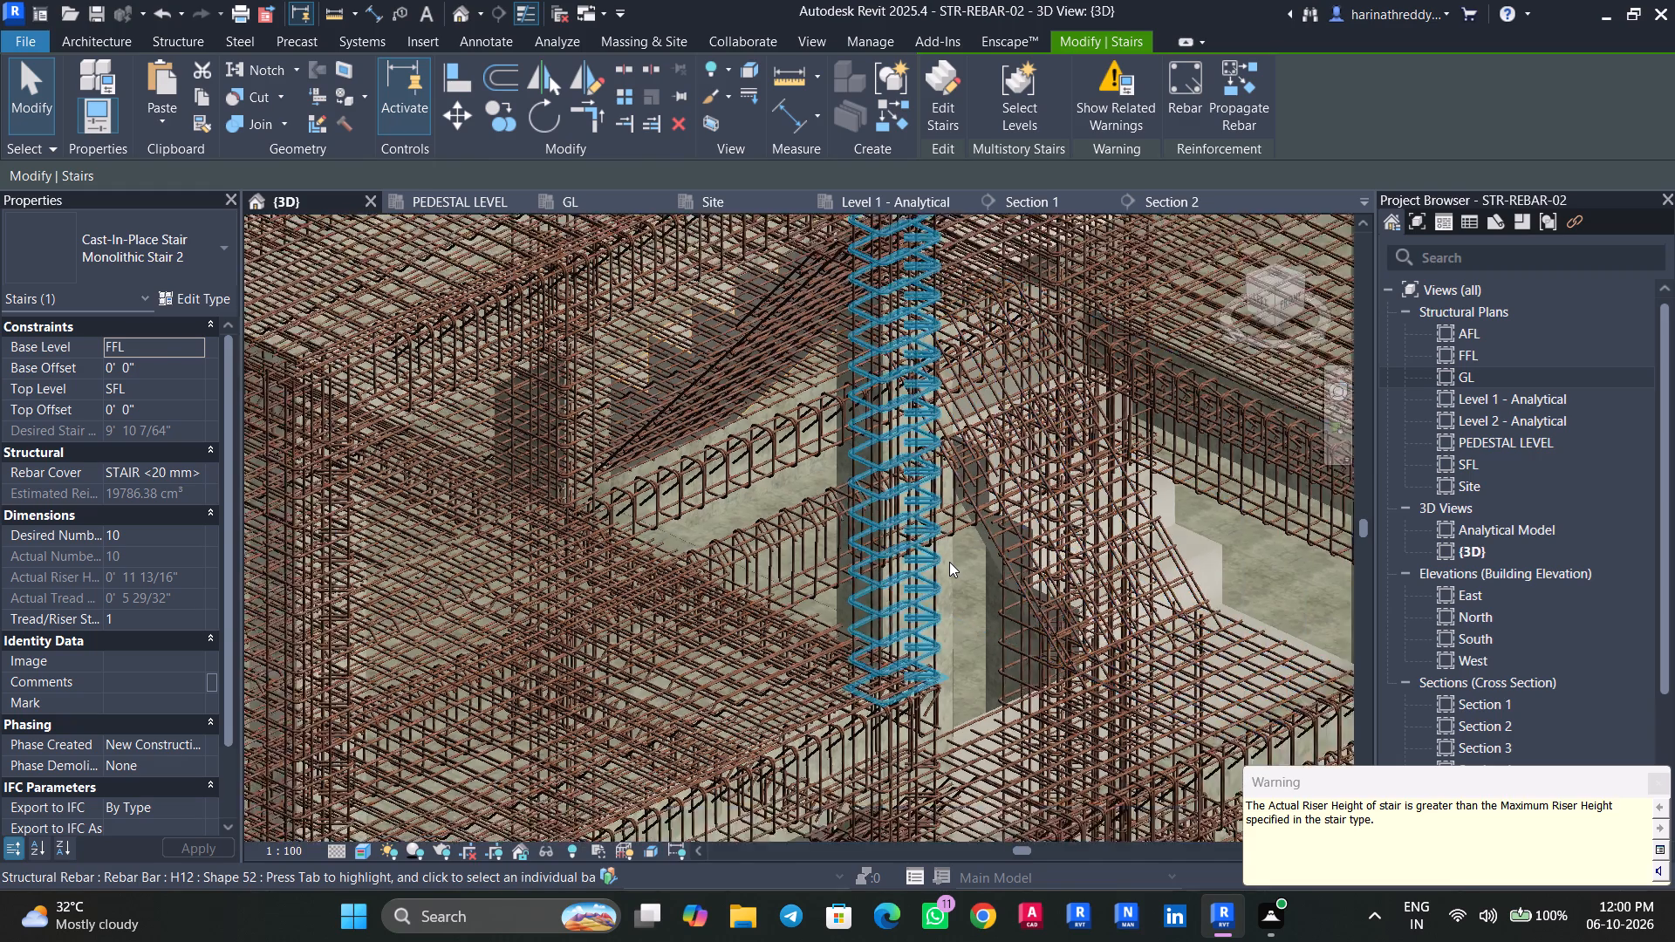
pyautogui.scroll(-4, 949, 562)
pyautogui.keyDown('shift'); pyautogui.moveTo(995, 573); pyautogui.dragTo(1162, 525, button='middle'); pyautogui.keyUp('shift')
pyautogui.press('Escape')
pyautogui.press('Escape')
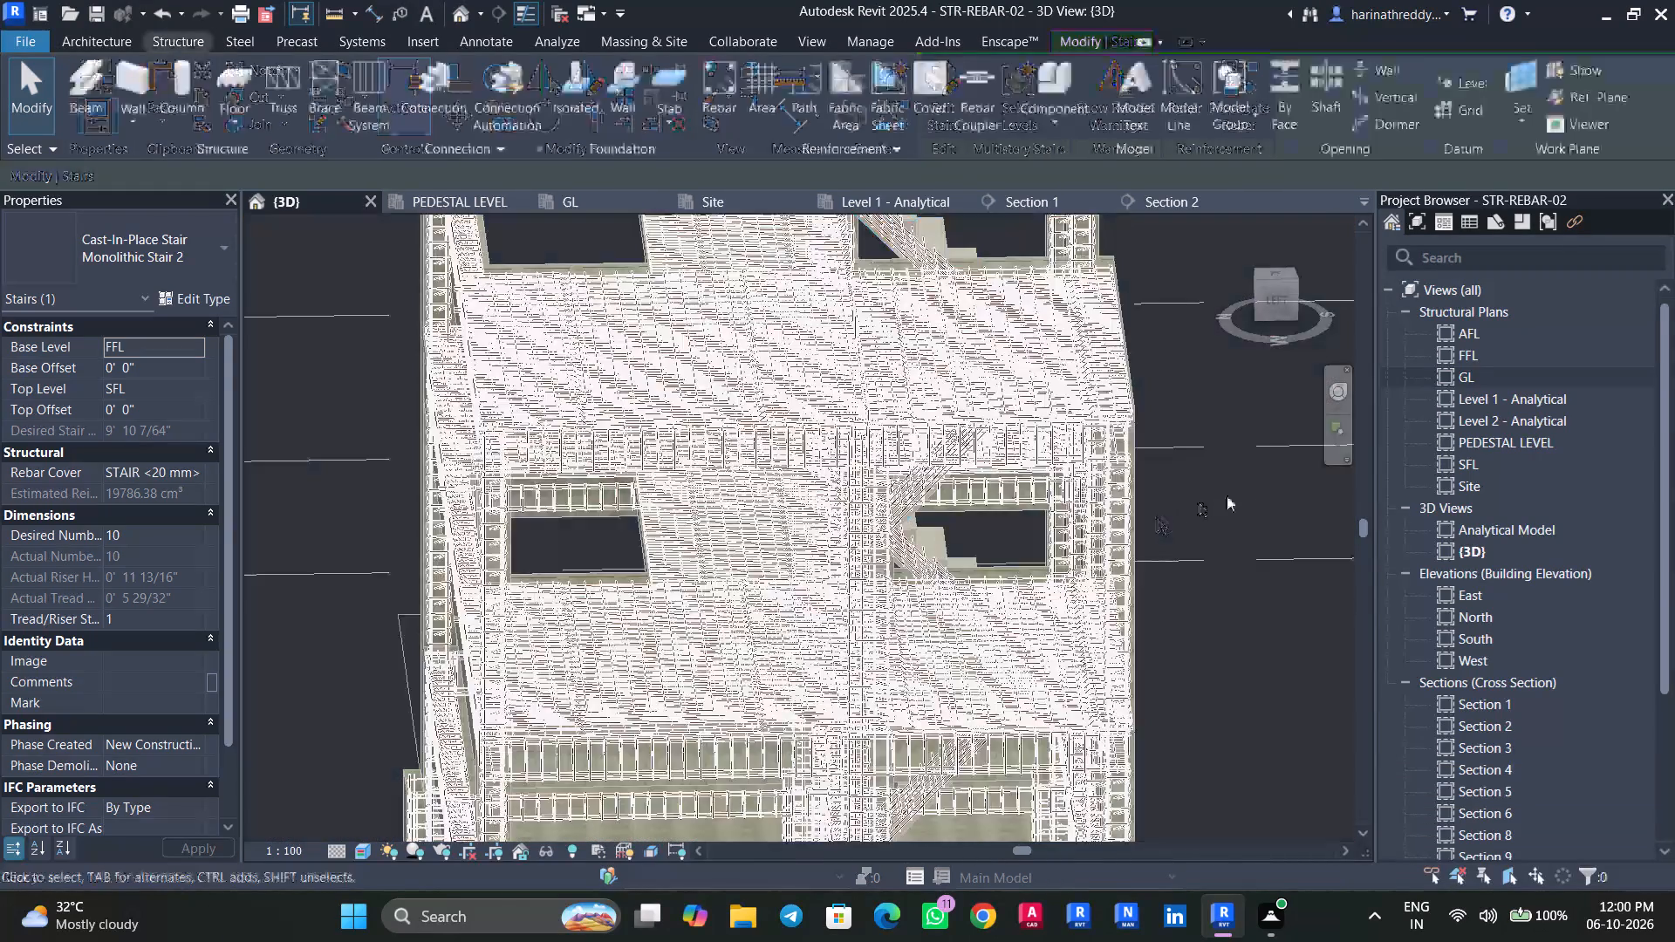
# Examine the pasted stair between FFL and SFL, its landing and its connection to the surrounding beams and columns.
pyautogui.keyDown('shift'); pyautogui.moveTo(1292, 498); pyautogui.dragTo(1052, 430, button='middle'); pyautogui.keyUp('shift')
pyautogui.moveTo(1036, 459); pyautogui.dragTo(979, 659, button='middle')
pyautogui.scroll(4, 982, 417)
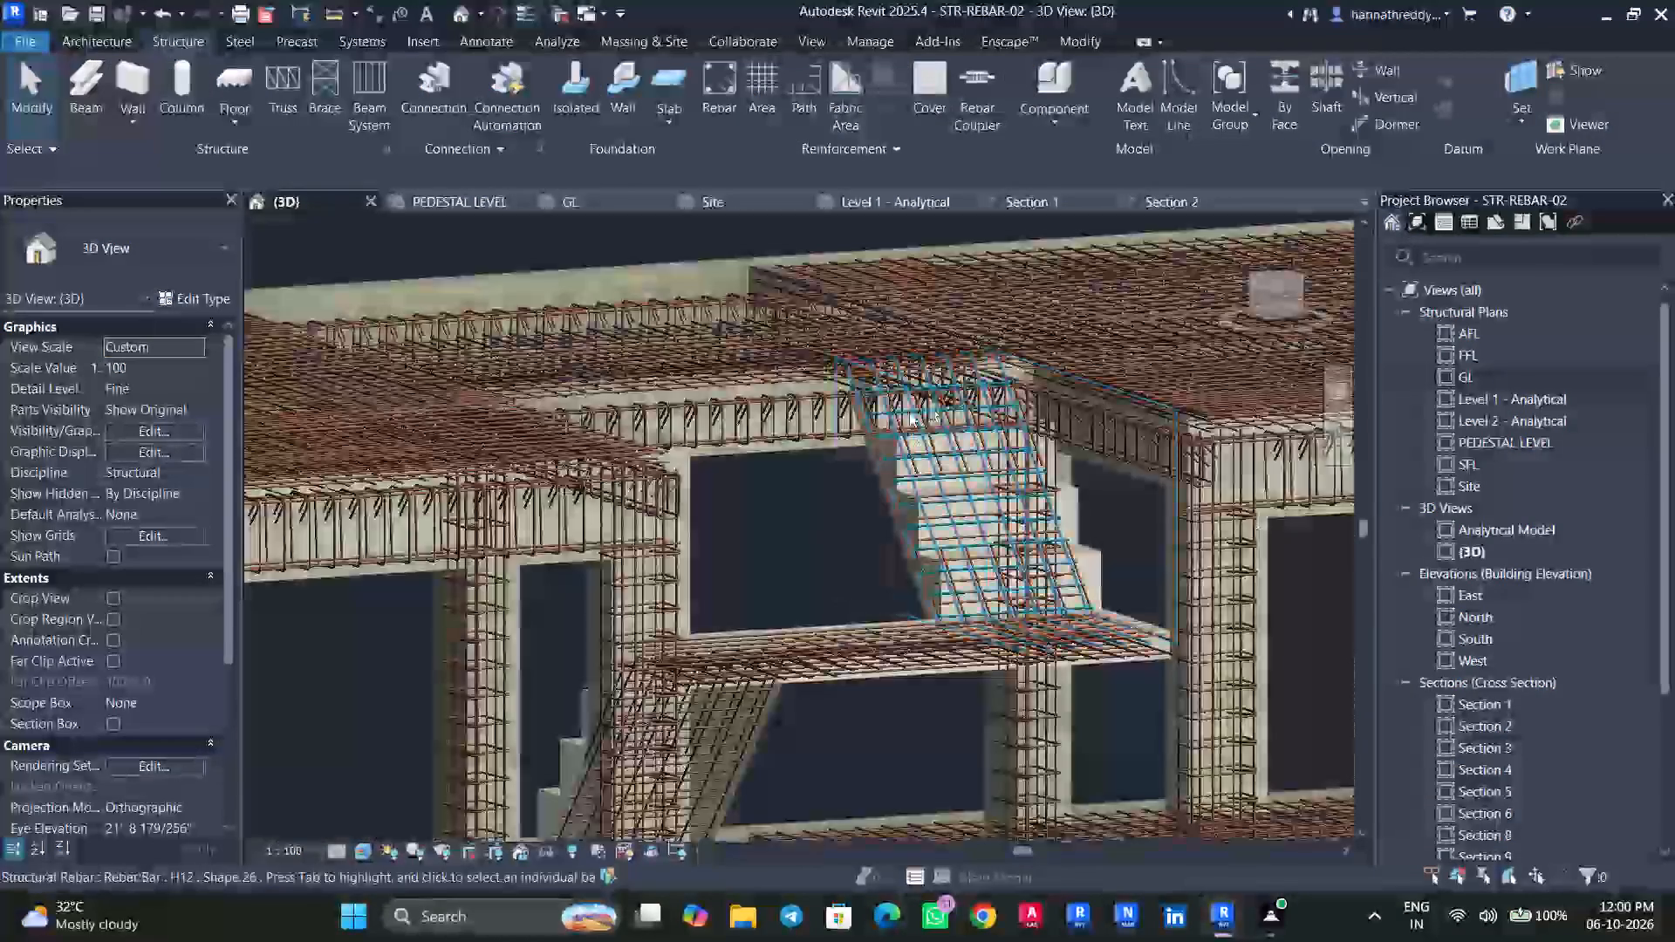
pyautogui.scroll(7, 909, 412)
pyautogui.keyDown('shift'); pyautogui.scroll(1, 832, 359); pyautogui.keyUp('shift')
pyautogui.keyDown('shift'); pyautogui.moveTo(835, 369); pyautogui.dragTo(1003, 386, button='middle'); pyautogui.keyUp('shift')
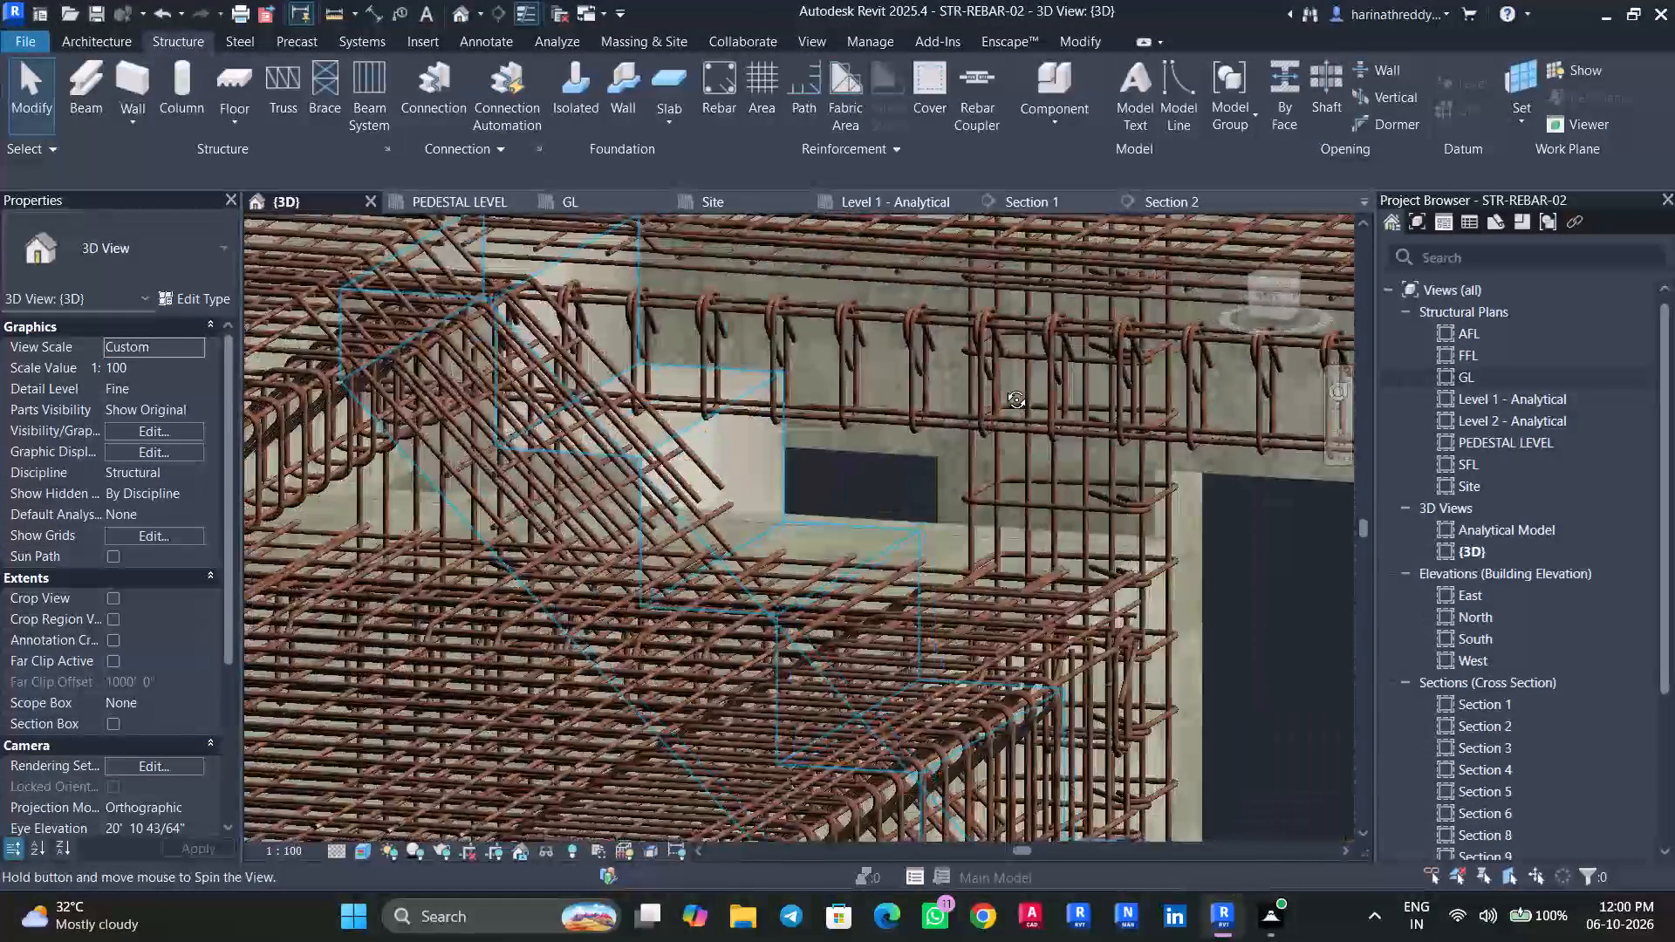
pyautogui.keyDown('shift'); pyautogui.moveTo(1003, 386); pyautogui.dragTo(815, 427, button='middle'); pyautogui.keyUp('shift')
pyautogui.scroll(-9, 815, 427)
pyautogui.keyDown('shift'); pyautogui.moveTo(812, 506); pyautogui.dragTo(800, 509, button='middle'); pyautogui.keyUp('shift')
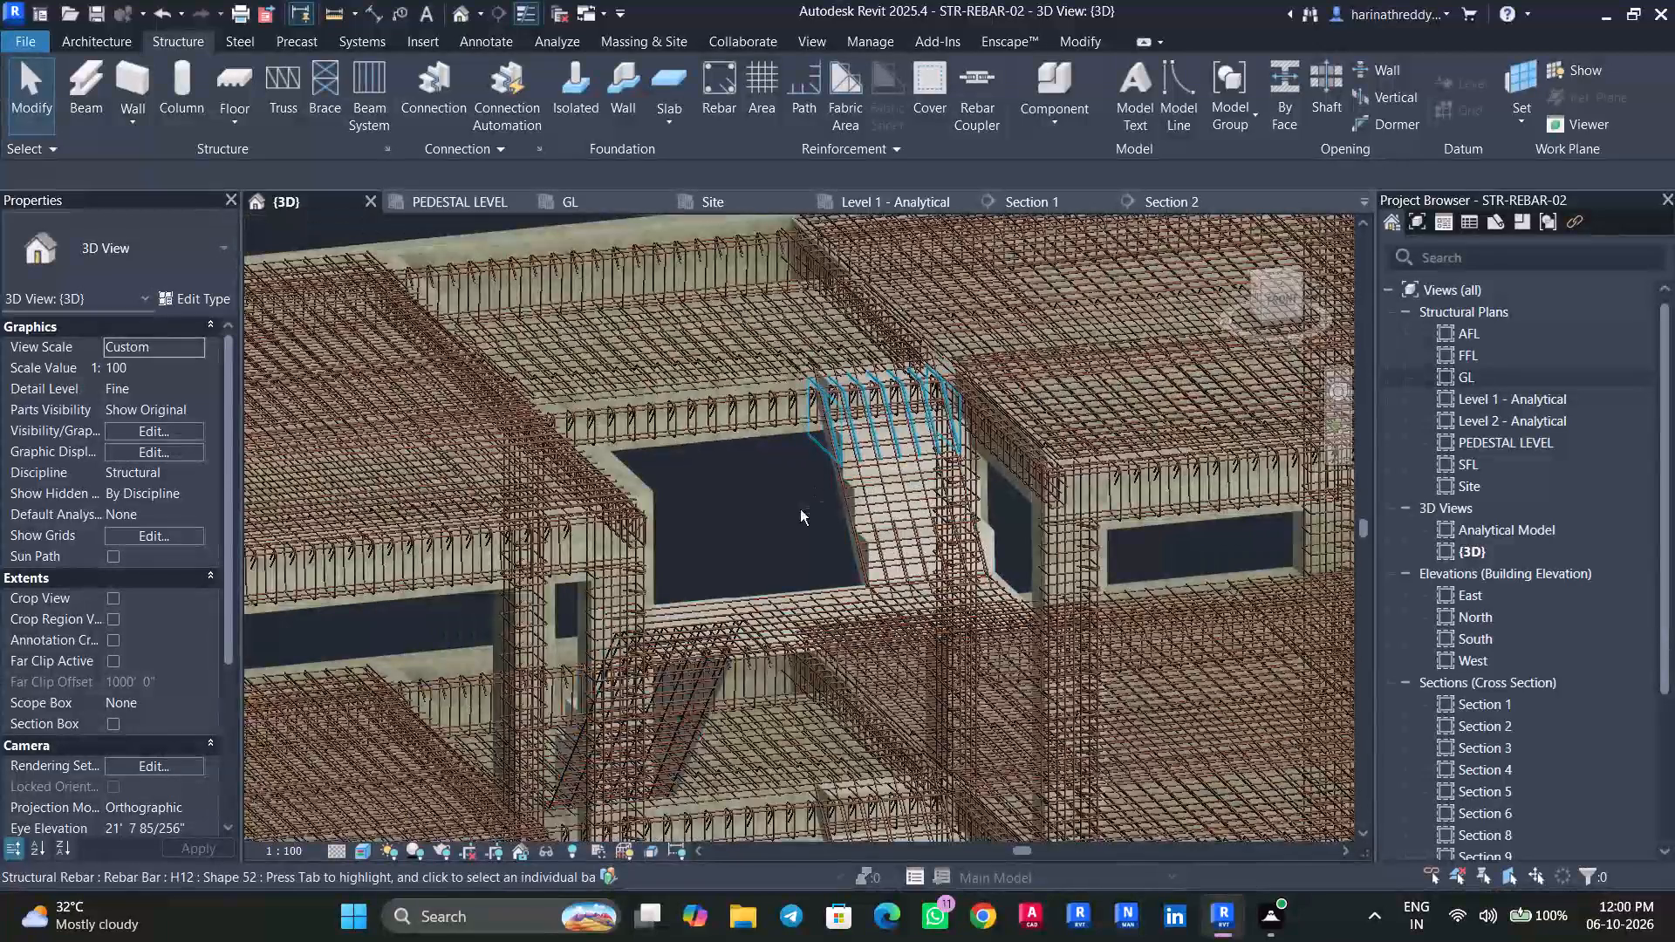
pyautogui.keyDown('shift'); pyautogui.moveTo(800, 509); pyautogui.dragTo(470, 761, button='middle'); pyautogui.keyUp('shift')
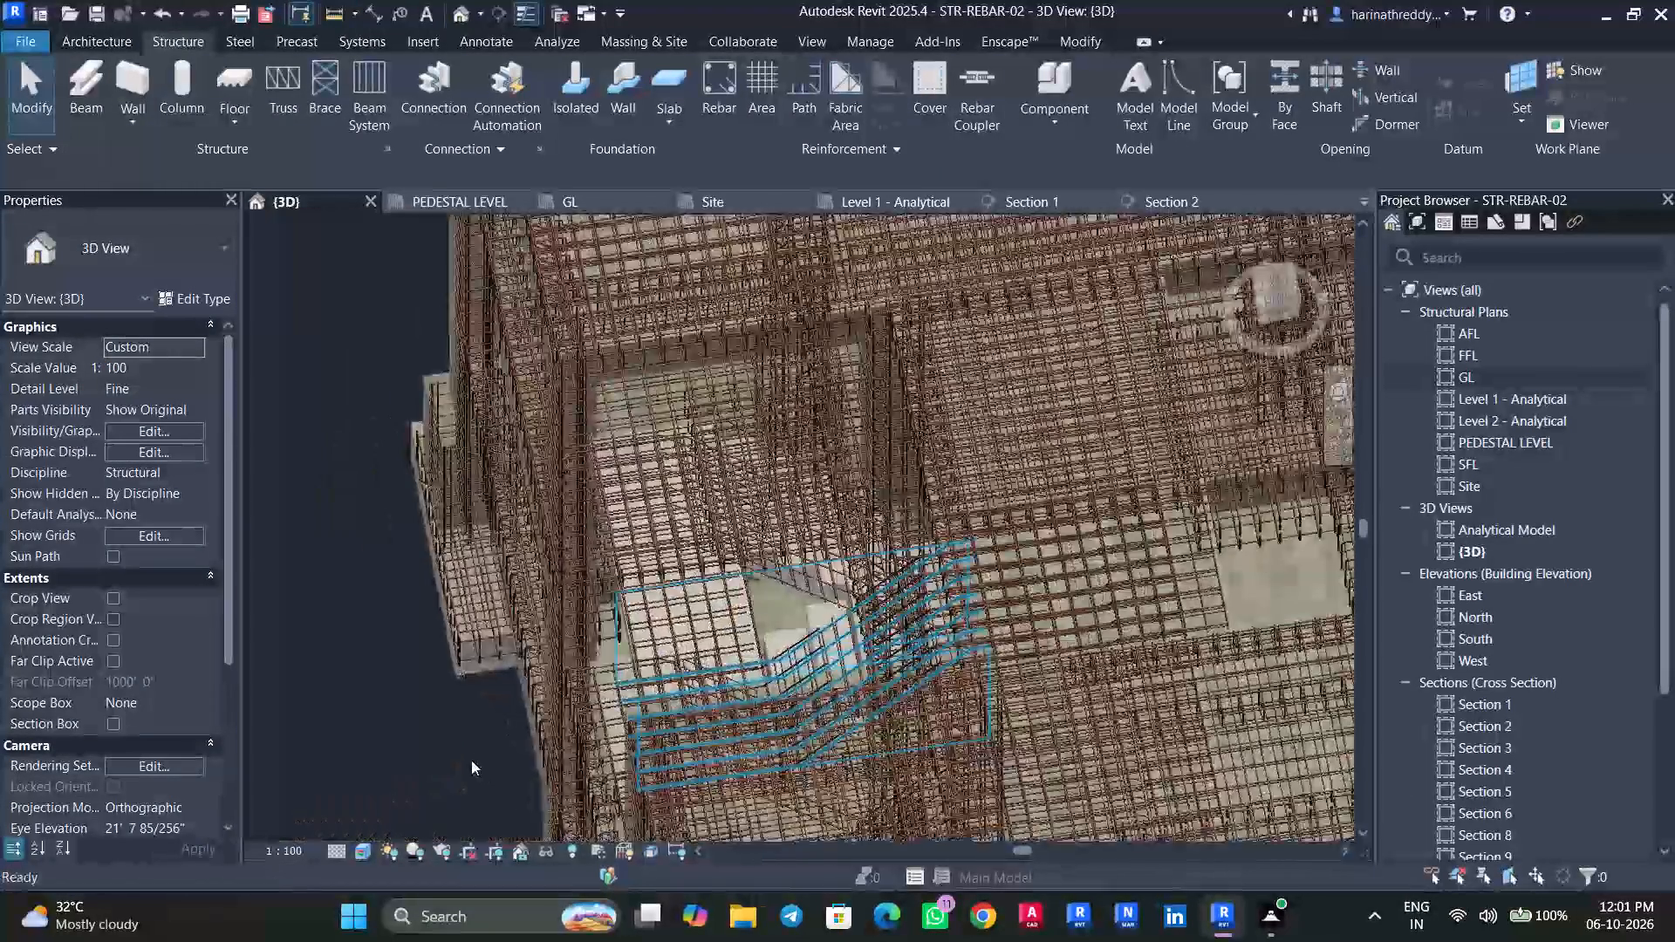
pyautogui.scroll(3, 503, 675)
pyautogui.keyDown('shift'); pyautogui.scroll(1, 483, 680); pyautogui.keyUp('shift')
pyautogui.keyDown('shift'); pyautogui.moveTo(482, 680); pyautogui.dragTo(600, 639, button='middle'); pyautogui.keyUp('shift')
pyautogui.moveTo(626, 684); pyautogui.dragTo(708, 387, button='middle')
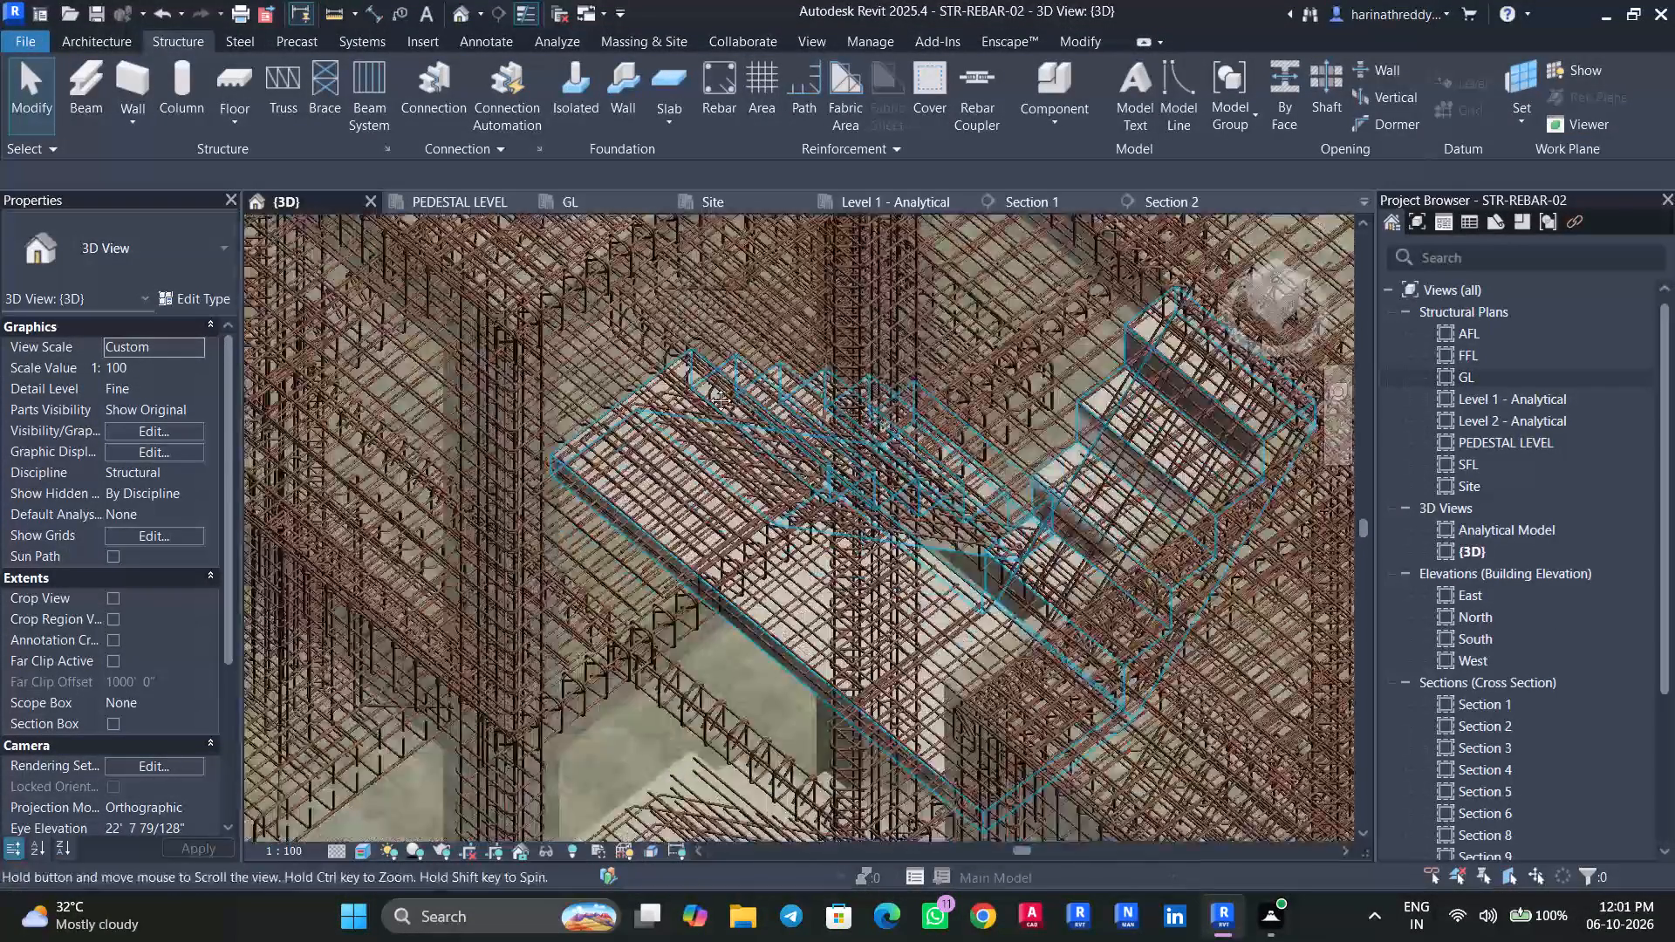
pyautogui.moveTo(708, 387); pyautogui.dragTo(748, 234, button='middle')
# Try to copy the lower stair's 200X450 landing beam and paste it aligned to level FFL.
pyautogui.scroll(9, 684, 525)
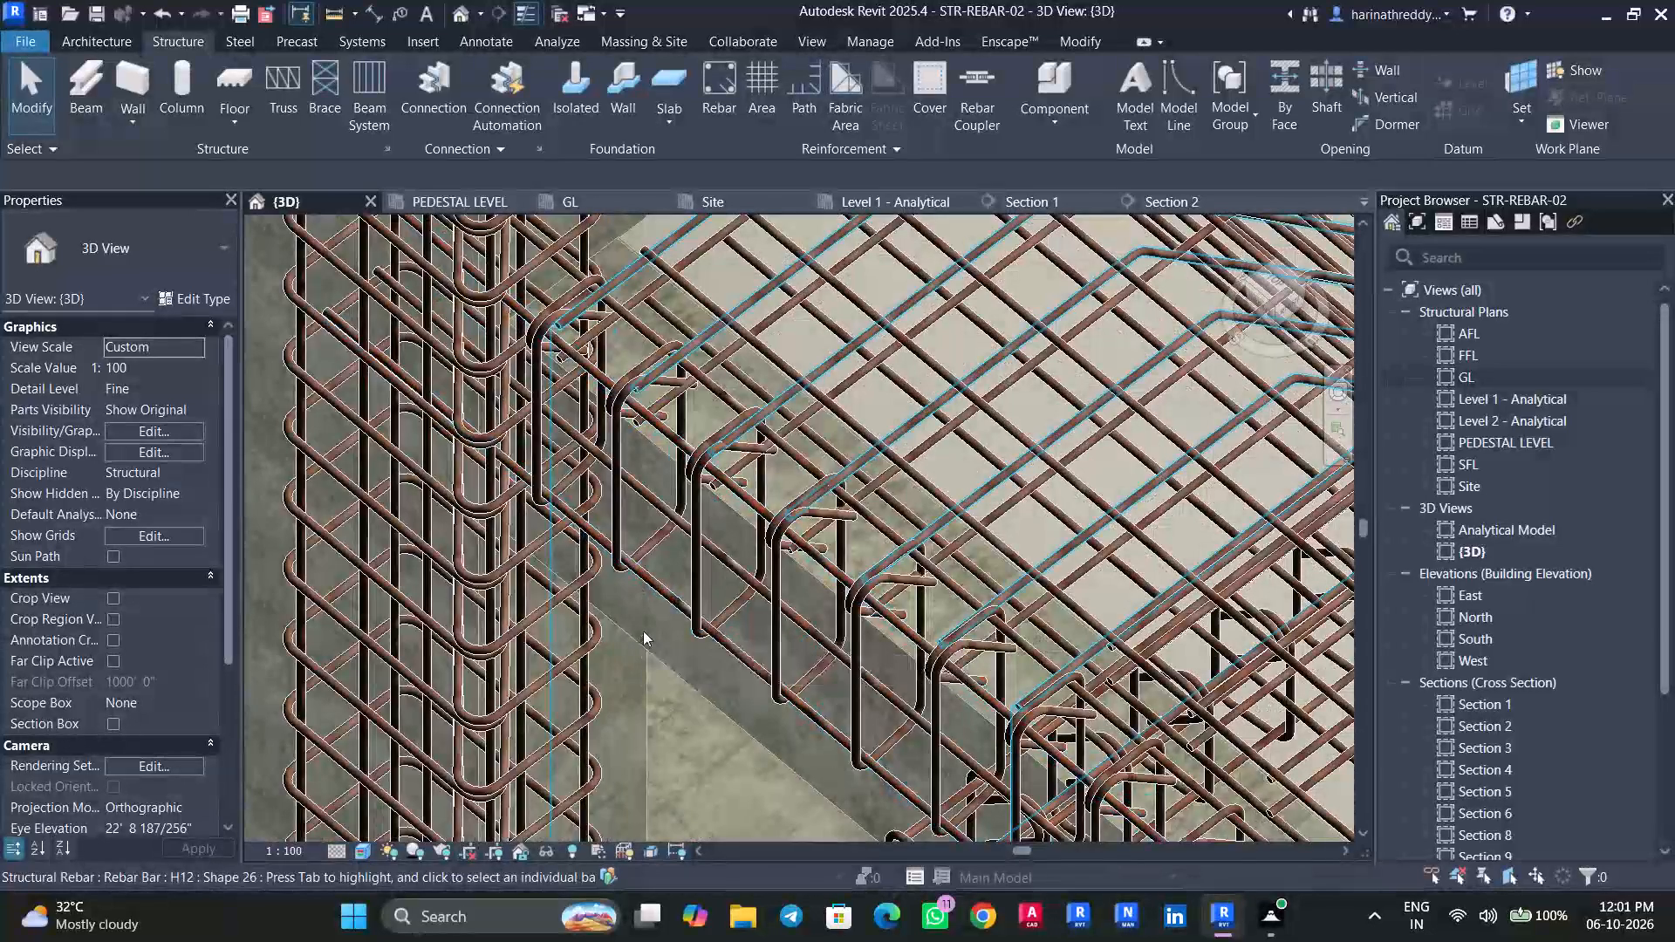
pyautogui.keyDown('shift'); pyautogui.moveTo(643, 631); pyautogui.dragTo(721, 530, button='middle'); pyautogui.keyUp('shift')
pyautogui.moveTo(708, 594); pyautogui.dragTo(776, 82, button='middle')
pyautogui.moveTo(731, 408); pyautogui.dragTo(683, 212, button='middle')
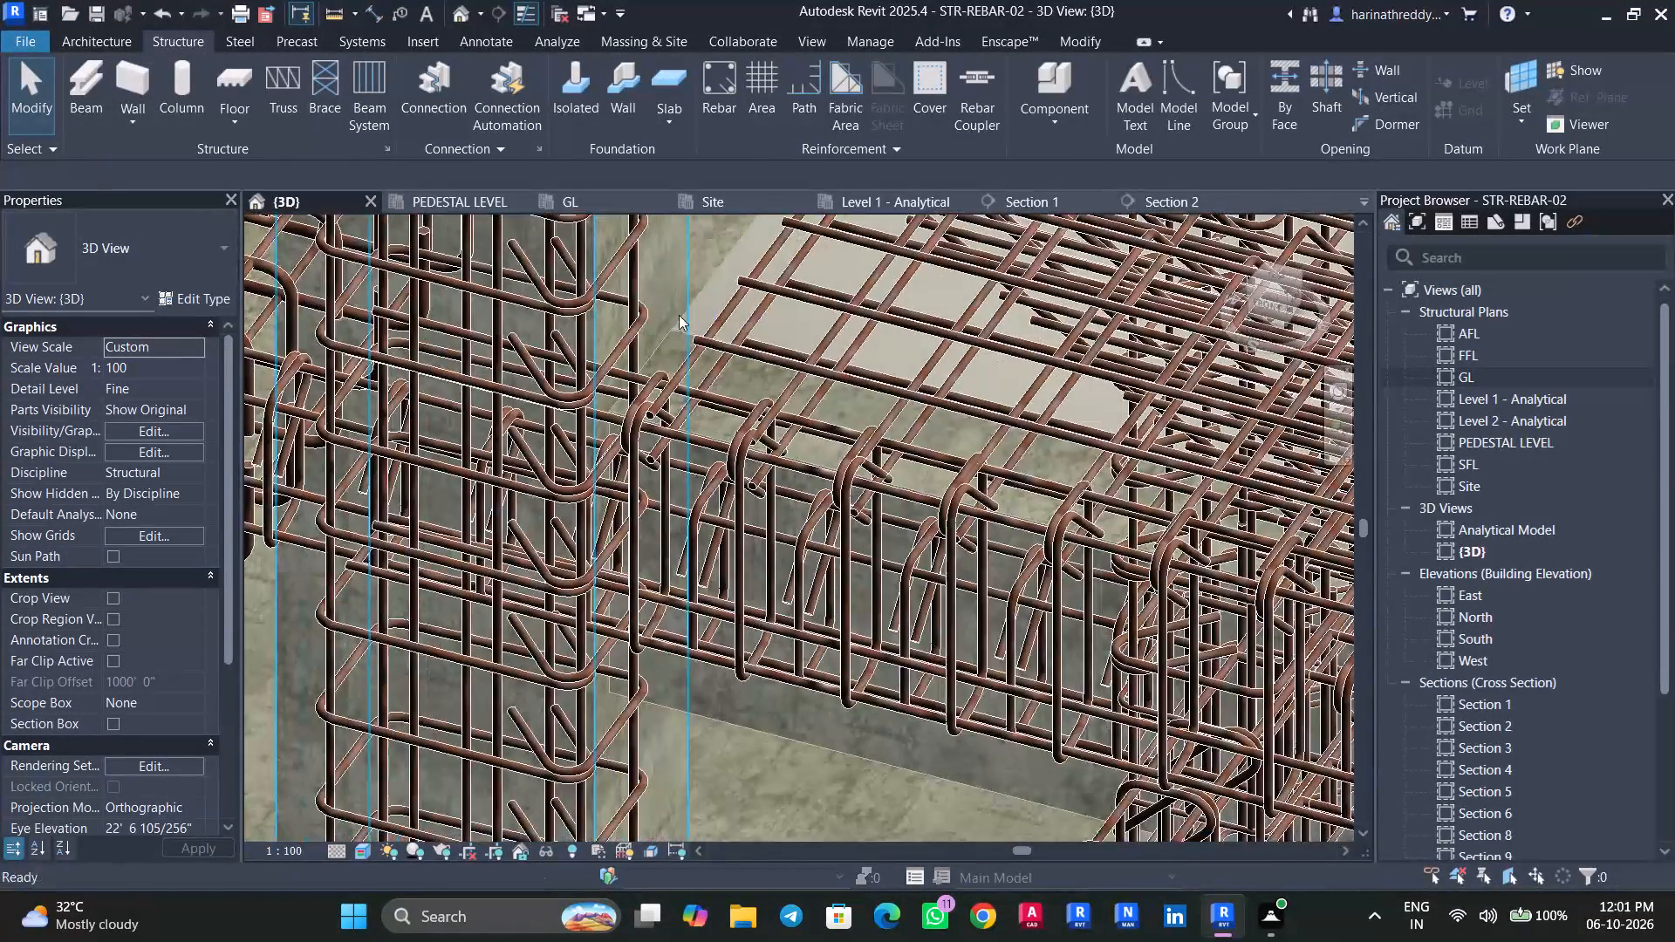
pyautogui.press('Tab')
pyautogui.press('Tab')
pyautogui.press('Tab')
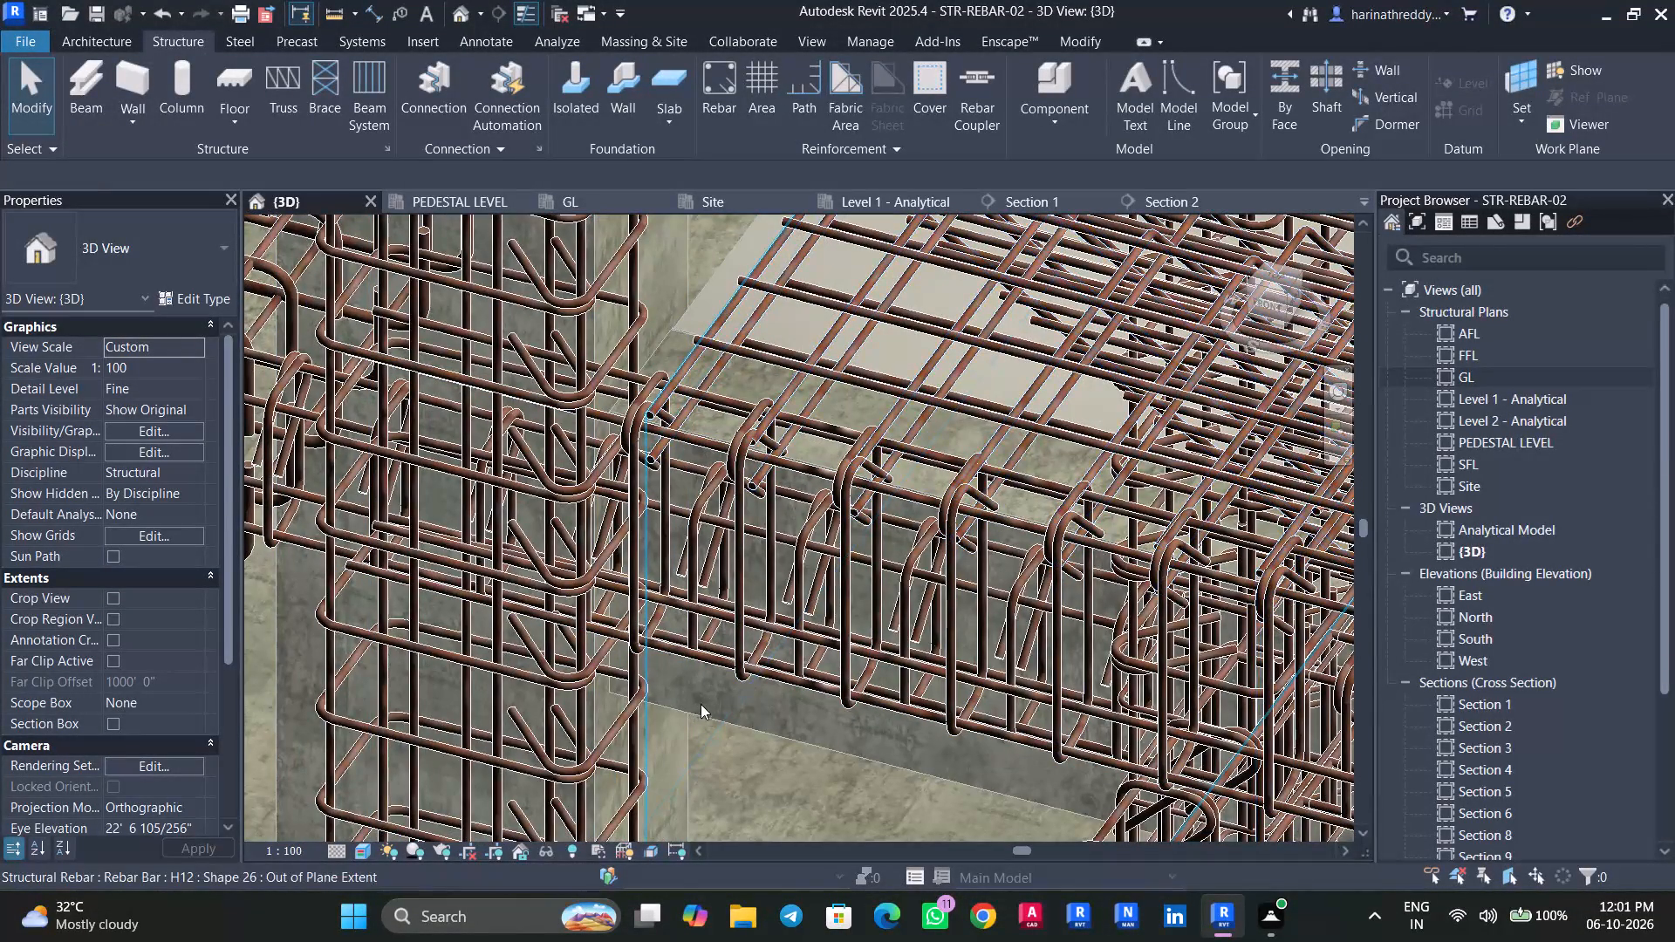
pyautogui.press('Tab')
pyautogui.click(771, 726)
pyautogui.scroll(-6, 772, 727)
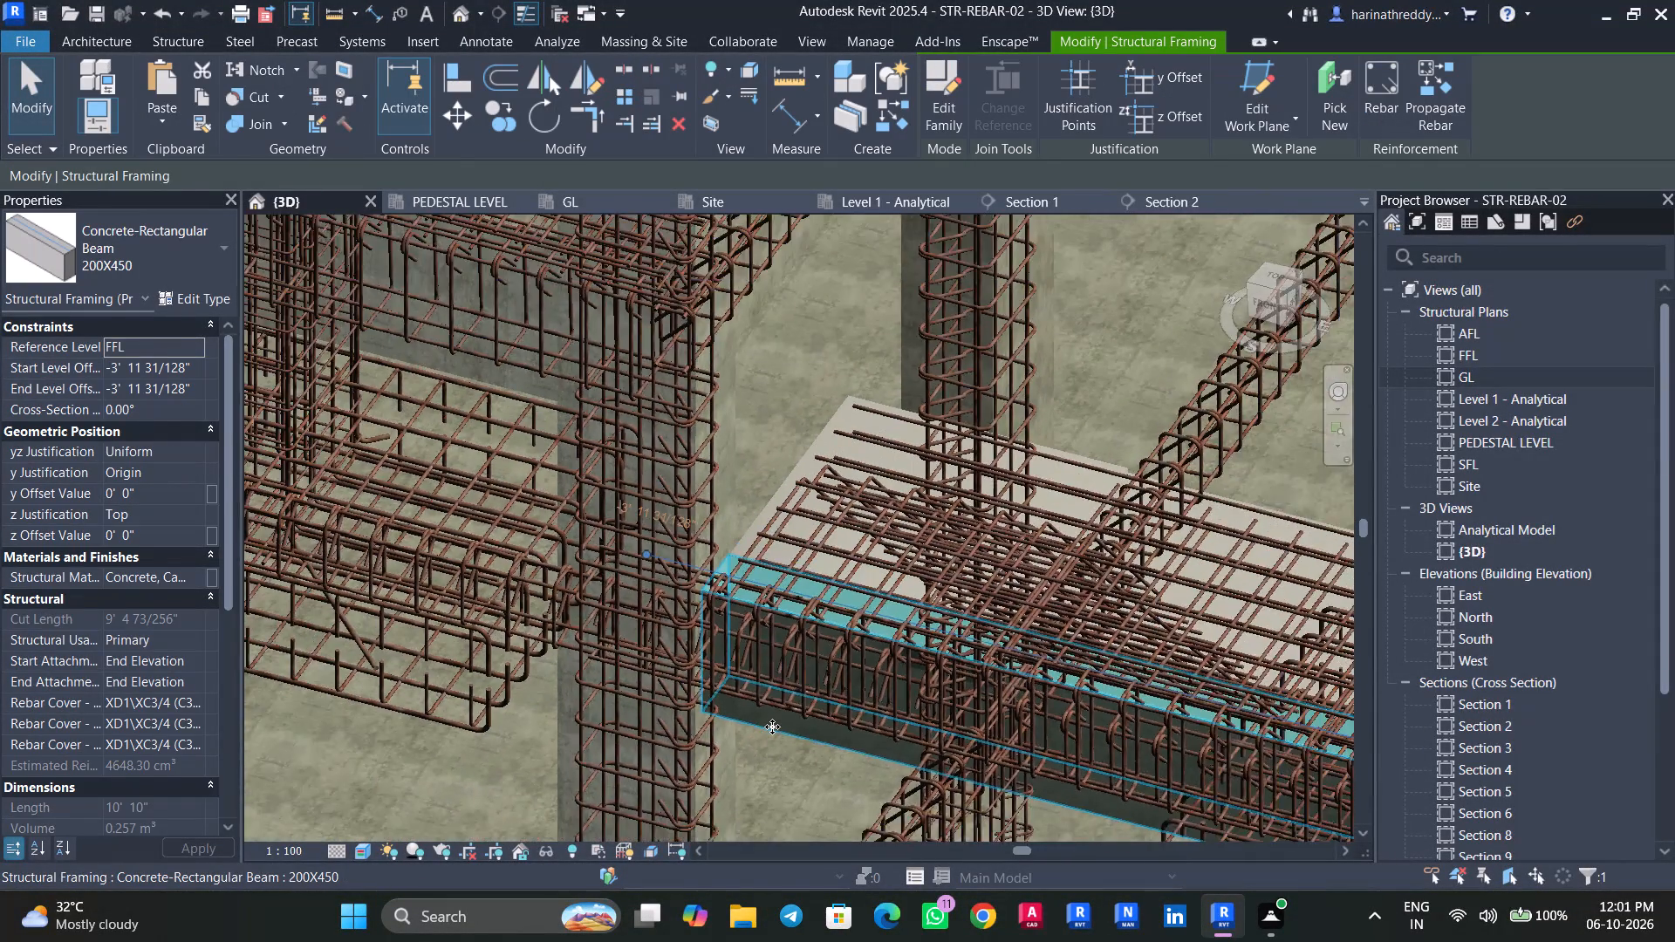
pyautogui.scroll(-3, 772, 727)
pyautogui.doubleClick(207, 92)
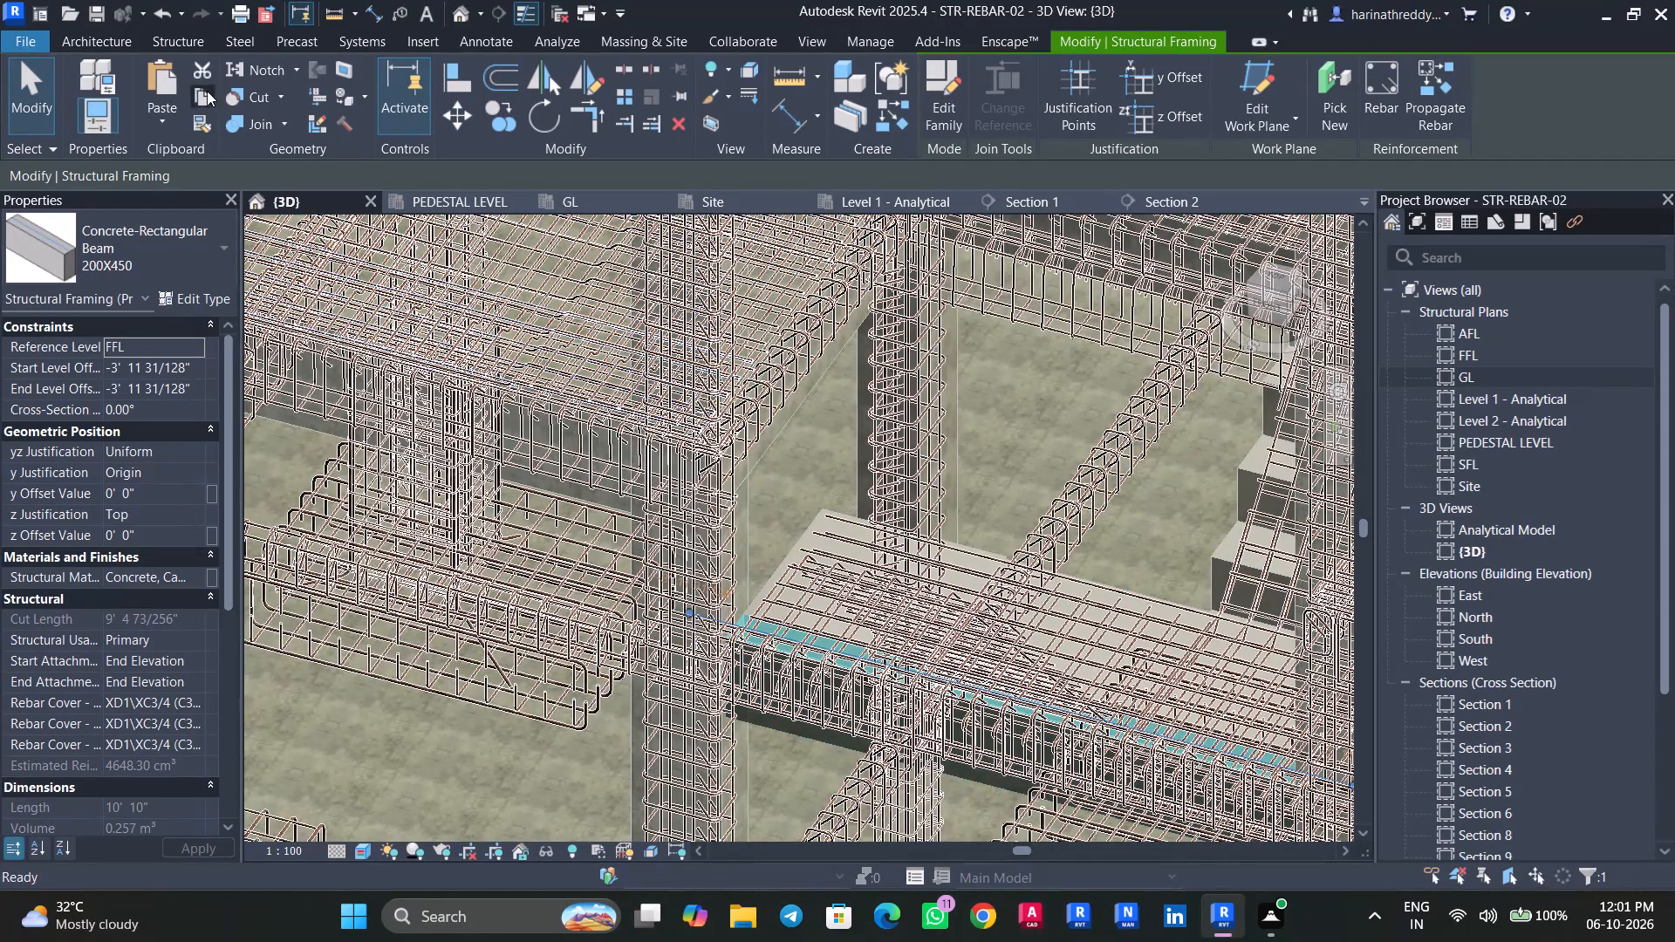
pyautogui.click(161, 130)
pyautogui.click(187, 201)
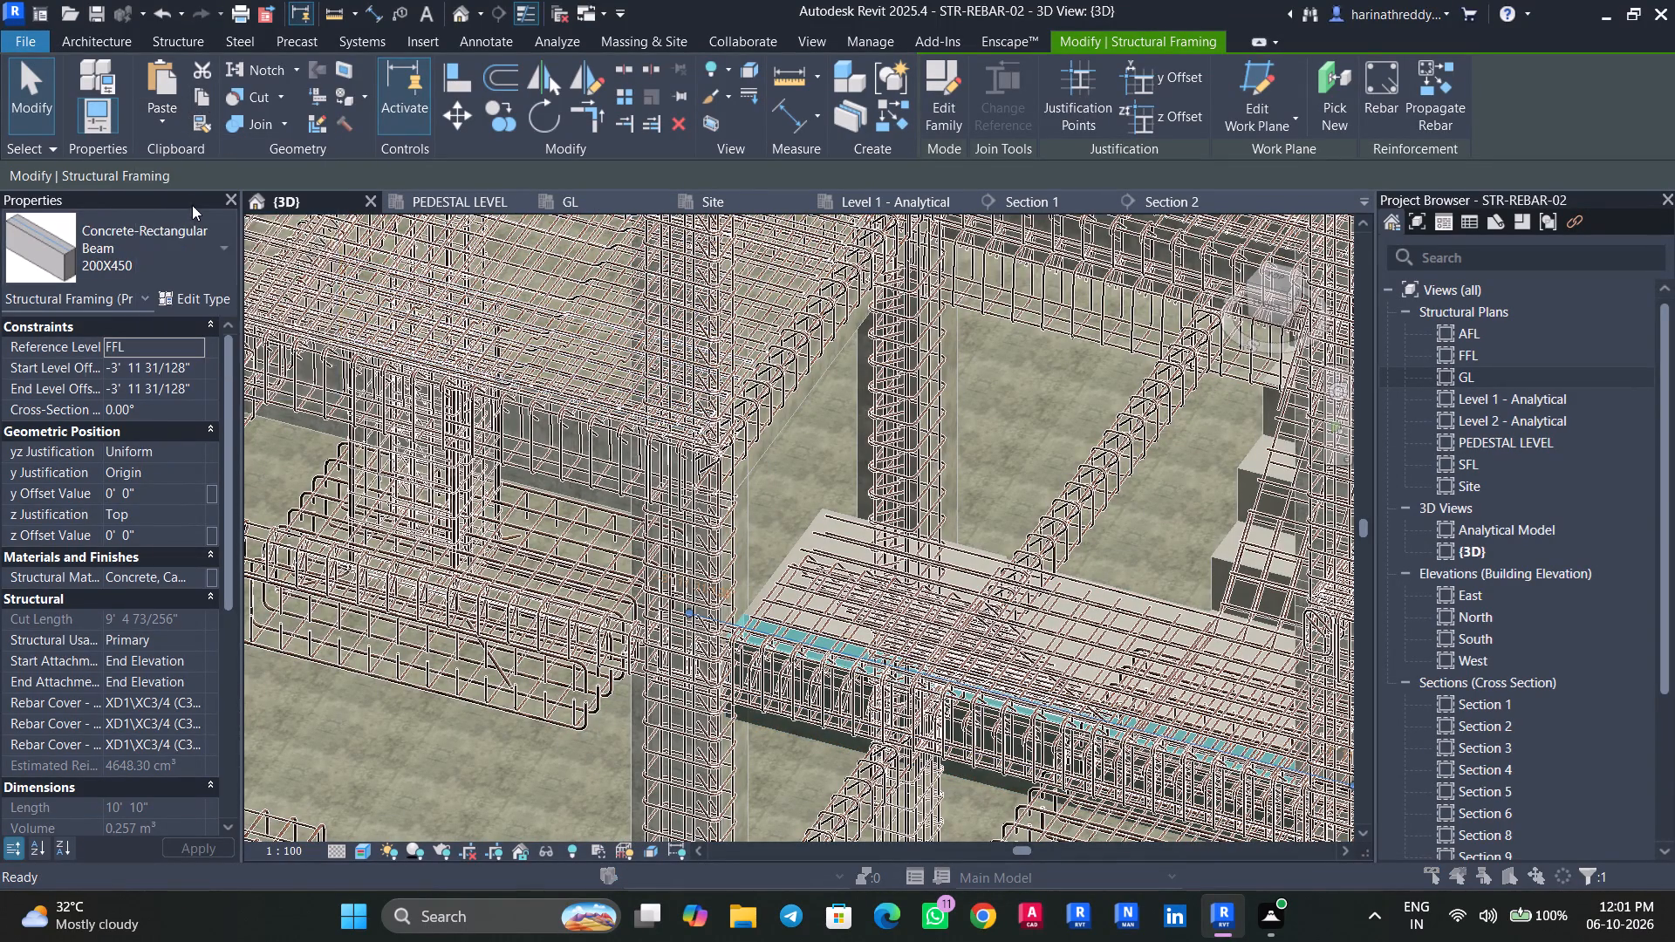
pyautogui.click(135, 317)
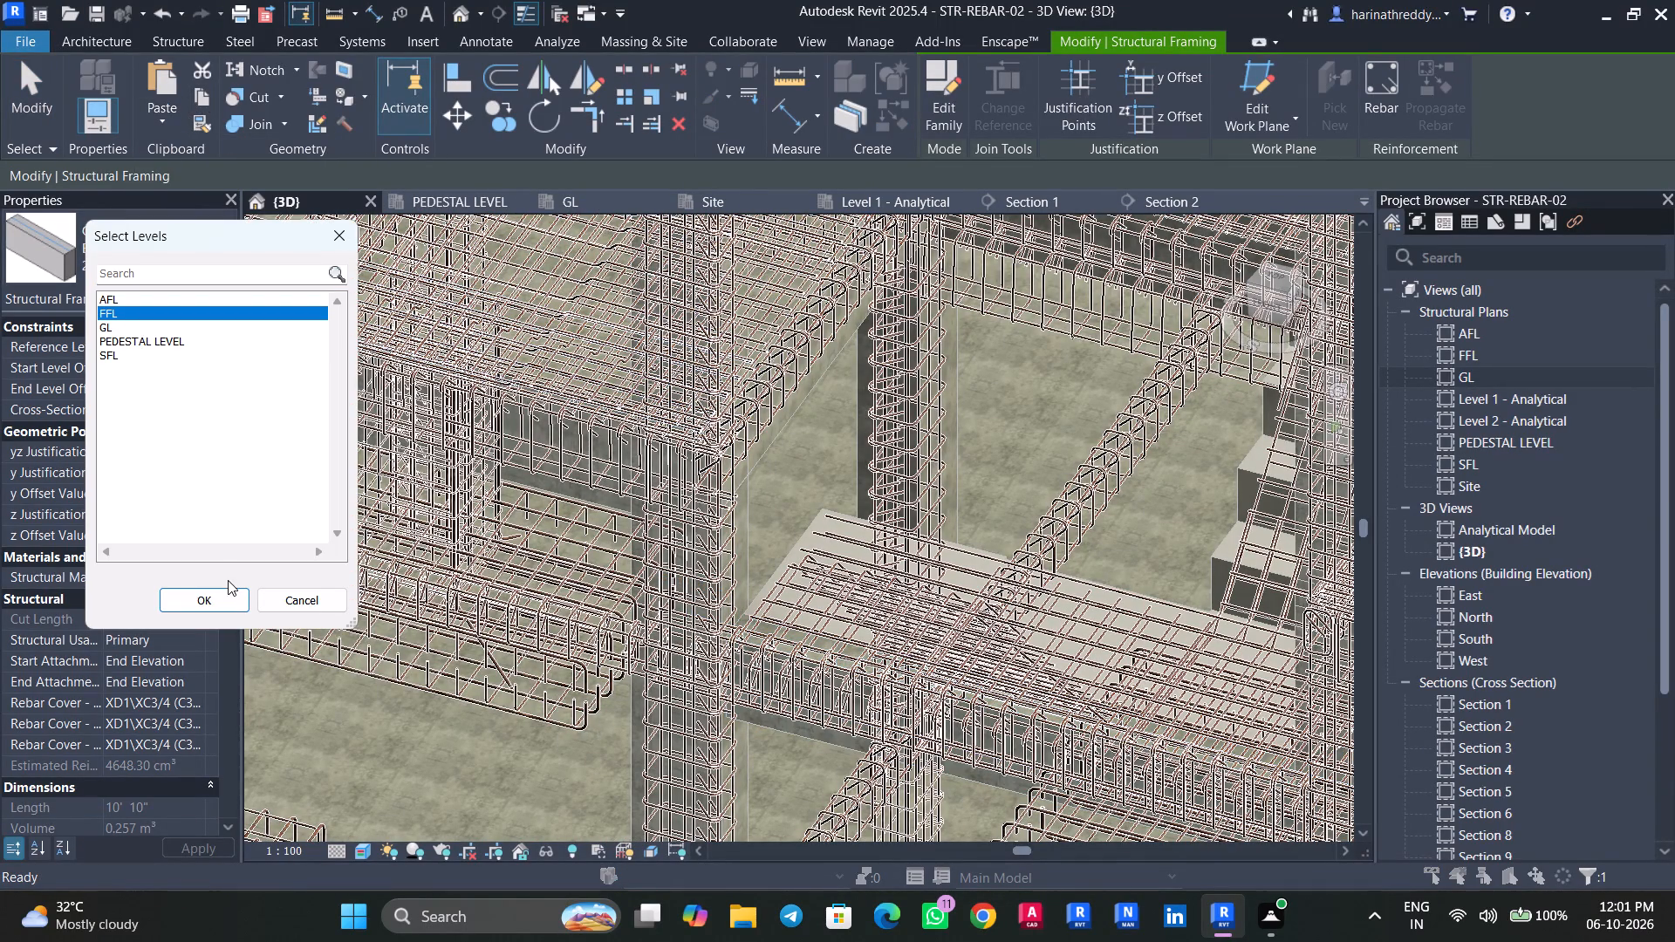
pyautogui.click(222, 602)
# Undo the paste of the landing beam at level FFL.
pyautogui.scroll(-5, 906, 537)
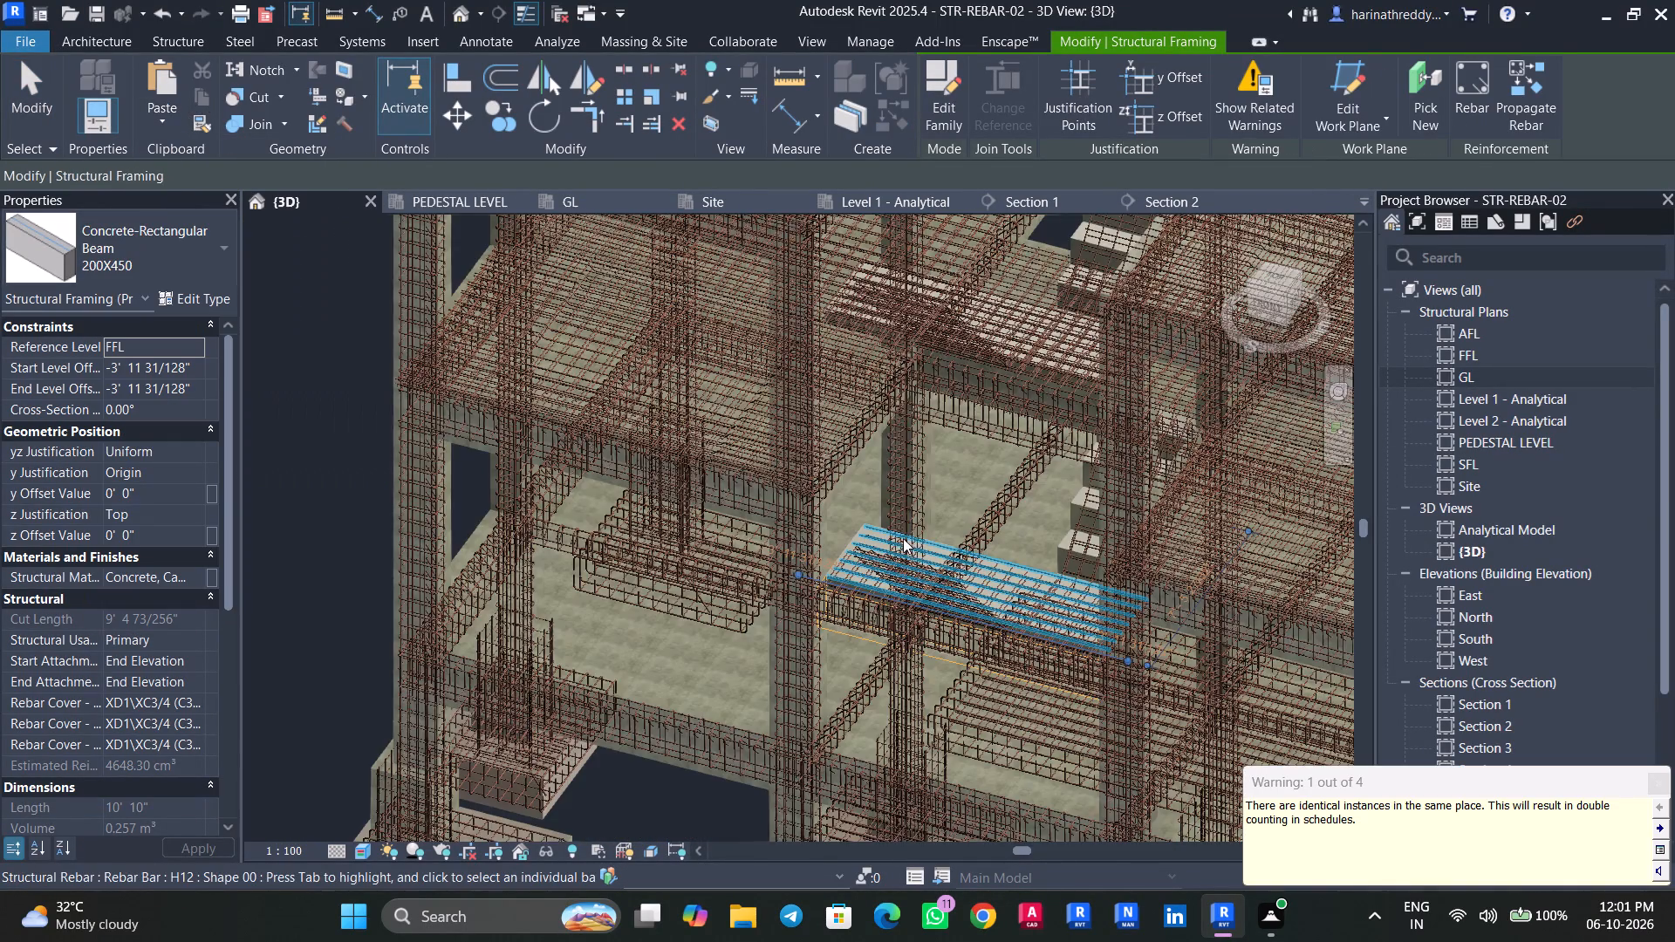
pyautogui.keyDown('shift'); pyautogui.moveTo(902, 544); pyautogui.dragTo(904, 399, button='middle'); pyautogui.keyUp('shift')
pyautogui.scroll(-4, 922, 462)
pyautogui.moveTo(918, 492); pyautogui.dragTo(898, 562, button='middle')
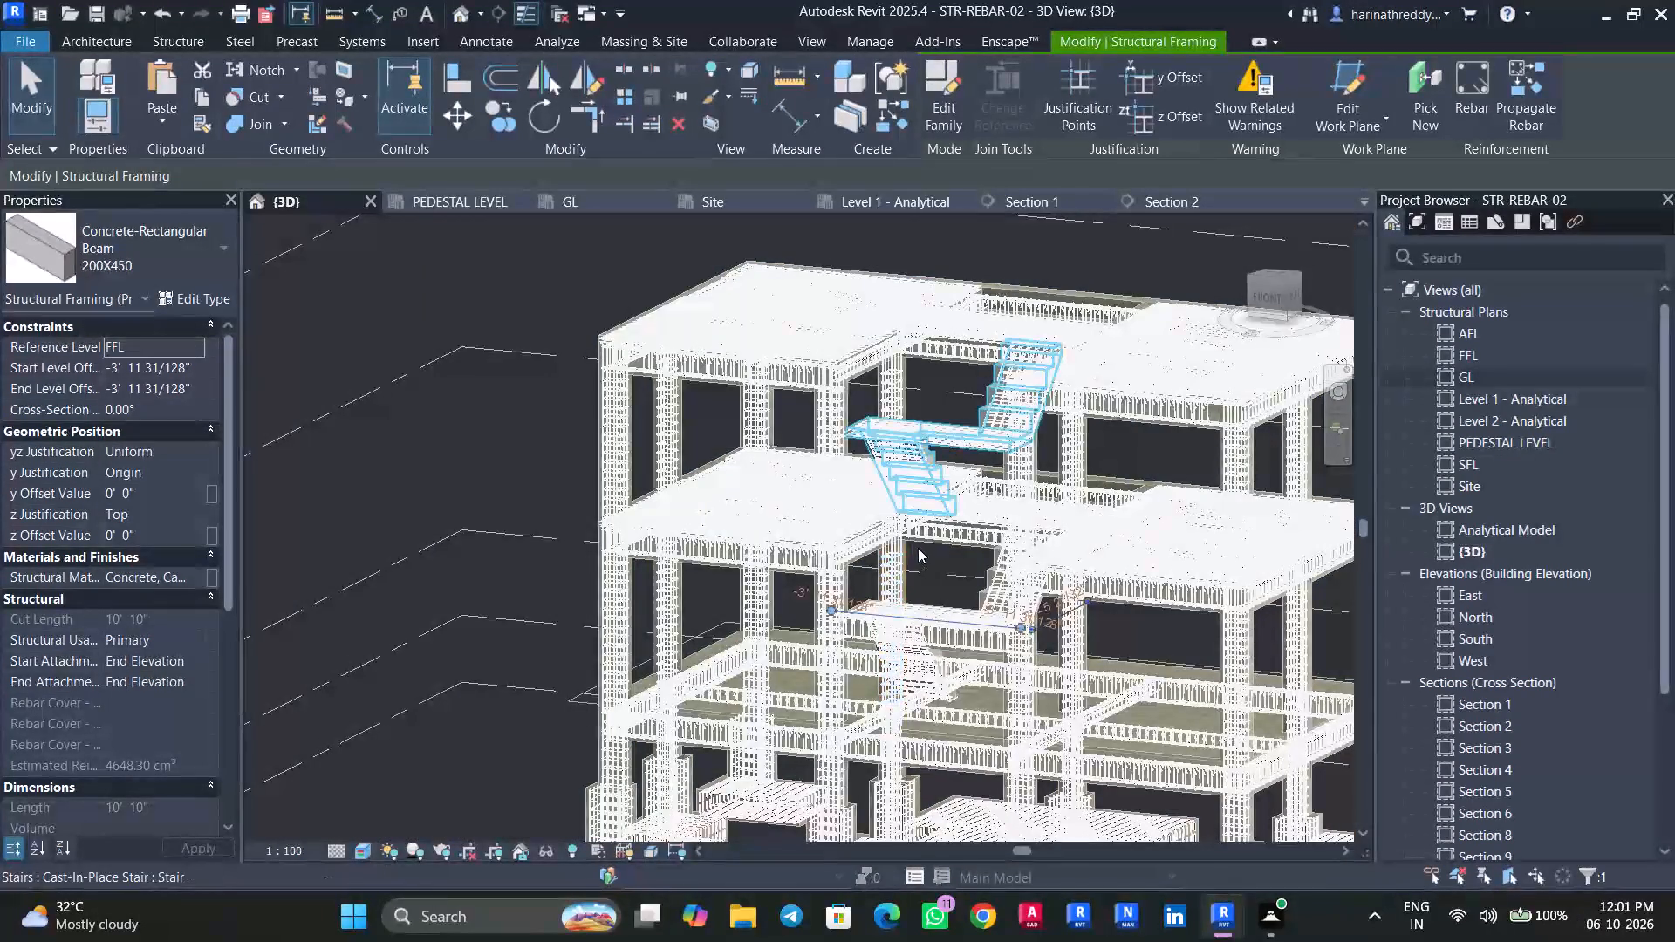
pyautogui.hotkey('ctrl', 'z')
# Copy the lower stair's 200X450 landing beam from its top corner at the column to the matching corner of the upper stair landing.
pyautogui.scroll(3, 930, 601)
pyautogui.scroll(-5, 939, 583)
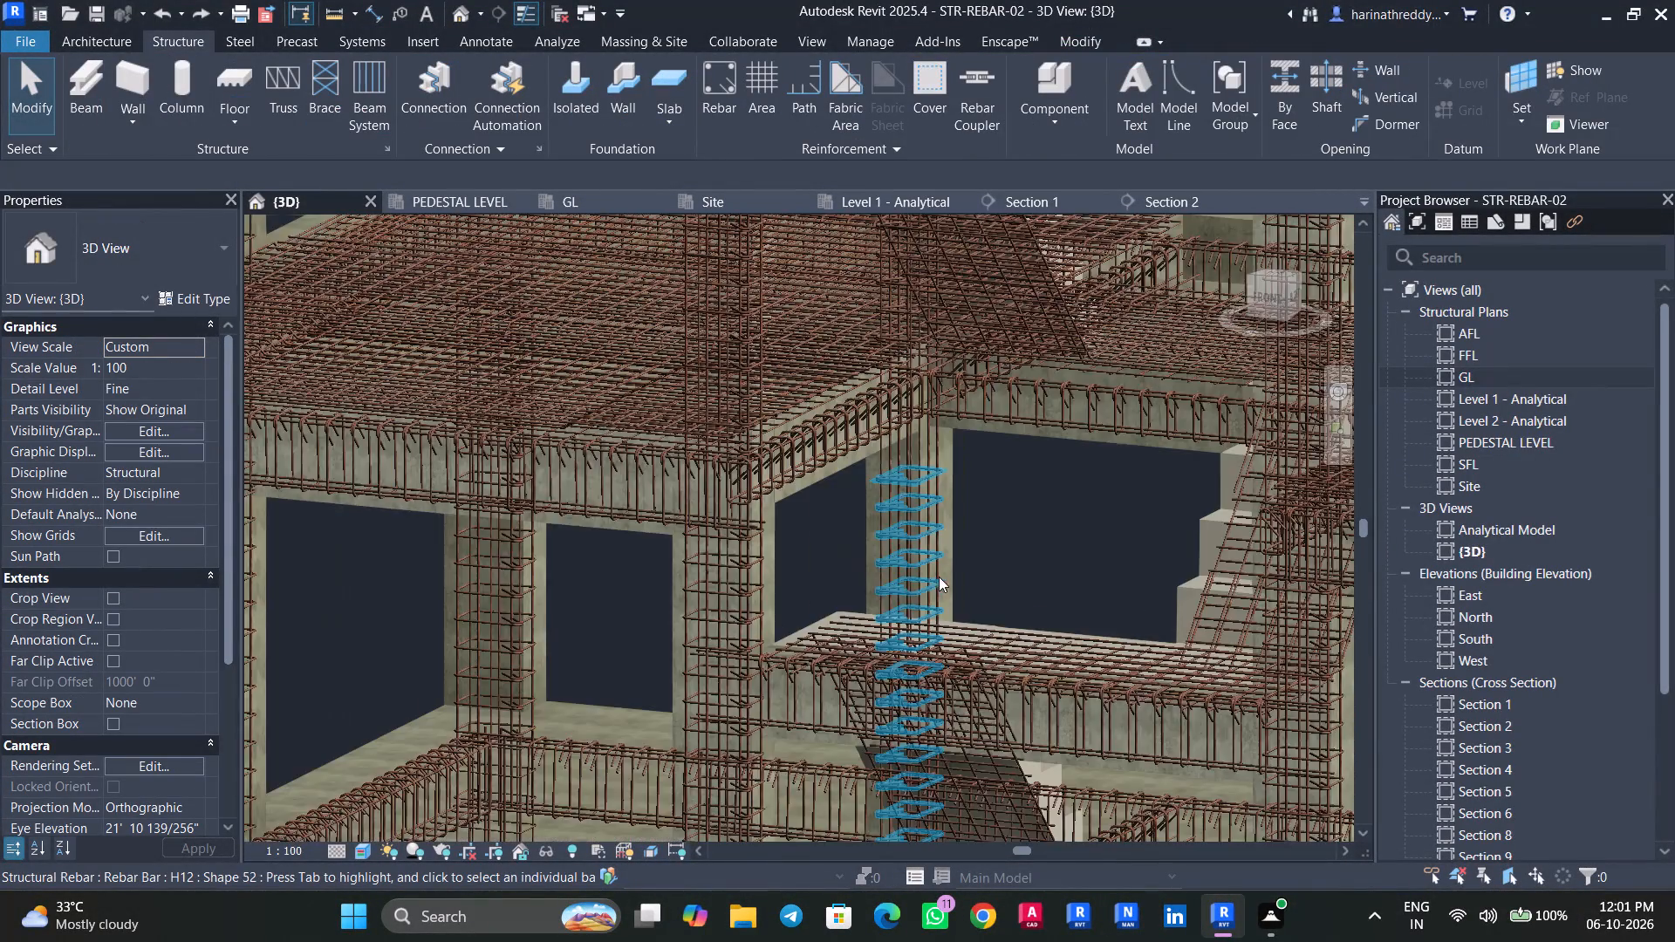
pyautogui.scroll(-2, 939, 577)
pyautogui.scroll(1, 939, 577)
pyautogui.click(1278, 298)
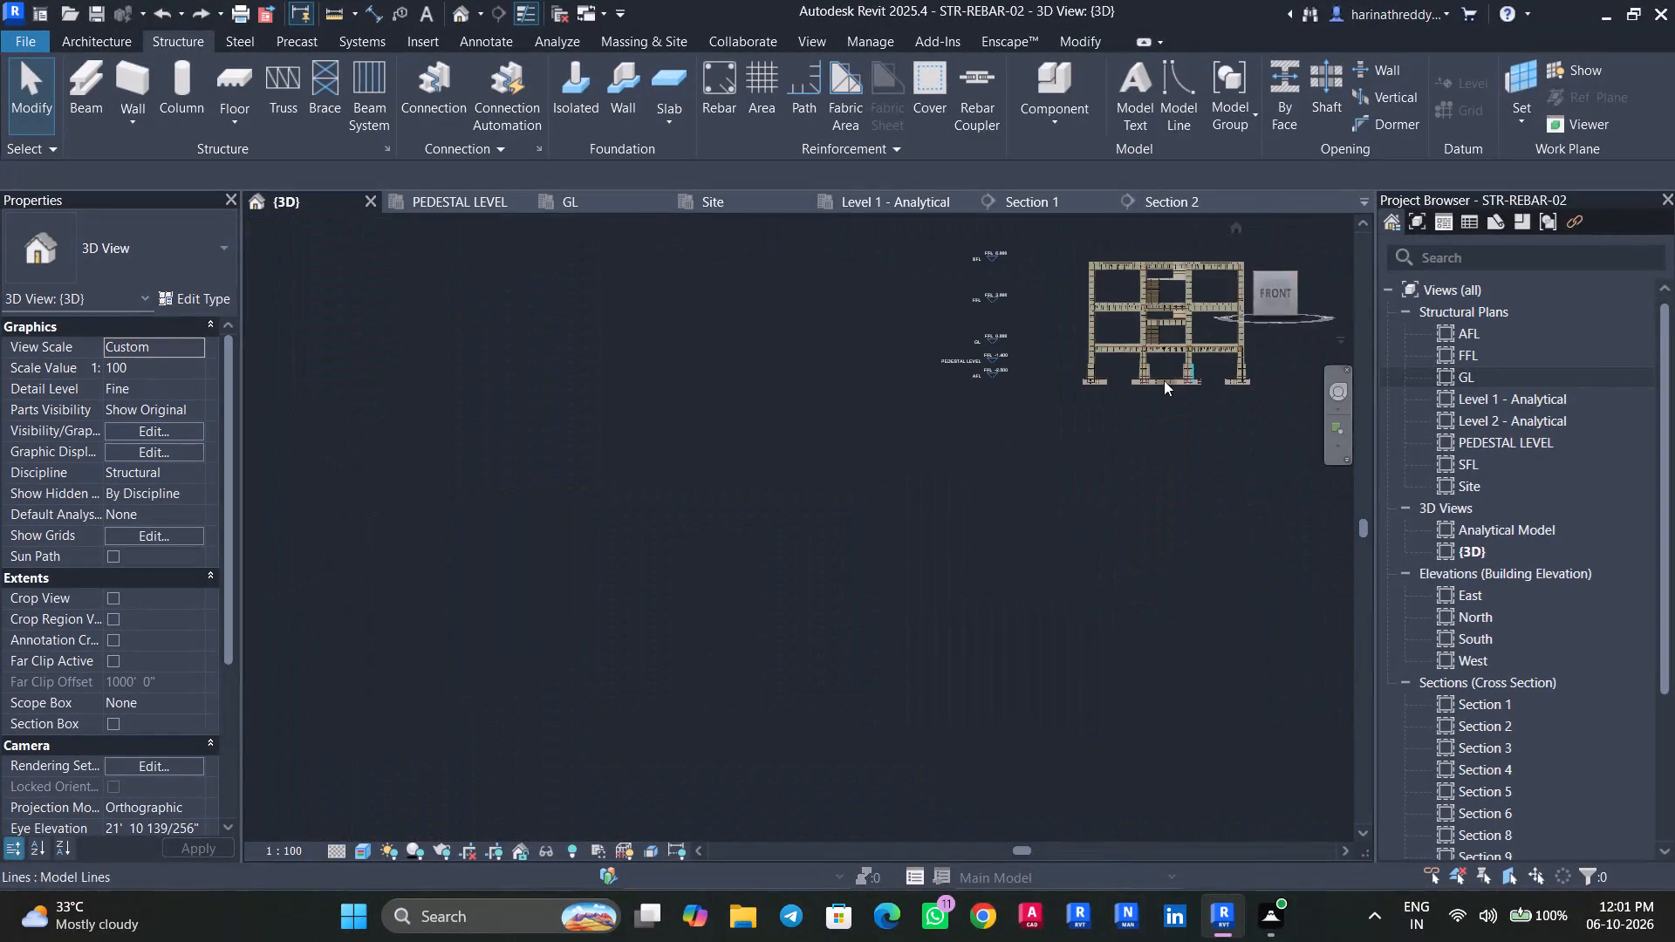
pyautogui.scroll(12, 731, 559)
pyautogui.scroll(-1, 818, 573)
pyautogui.scroll(1, 818, 573)
pyautogui.moveTo(886, 484); pyautogui.dragTo(885, 594, button='middle')
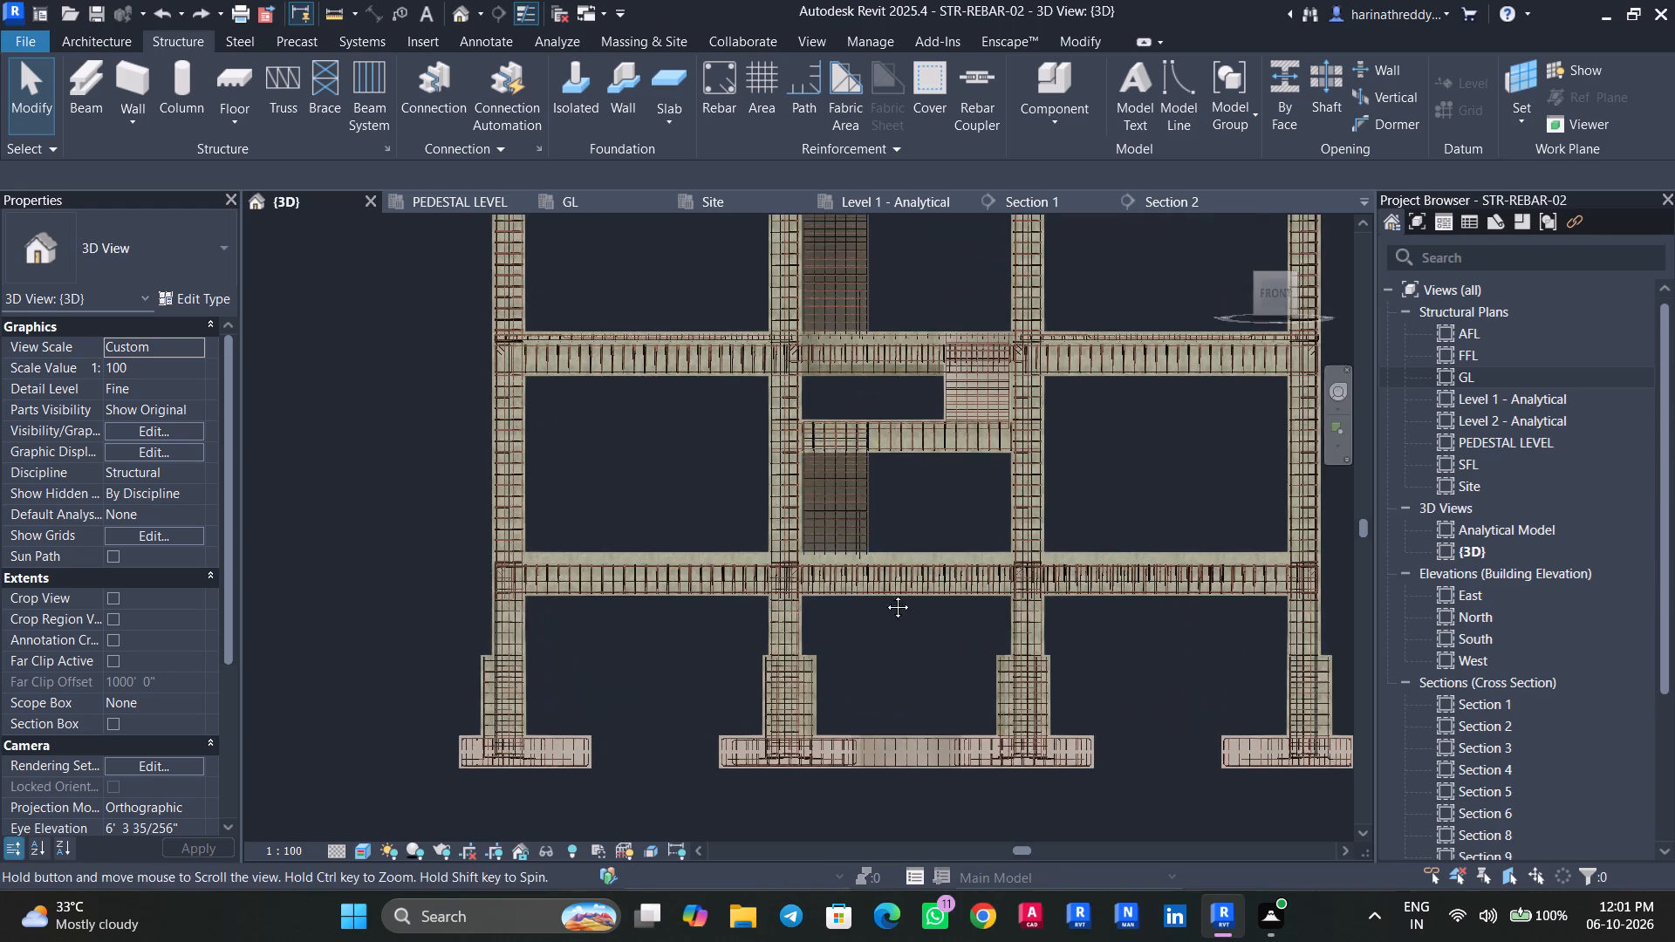
pyautogui.moveTo(885, 594); pyautogui.dragTo(873, 644, button='middle')
pyautogui.scroll(4, 844, 543)
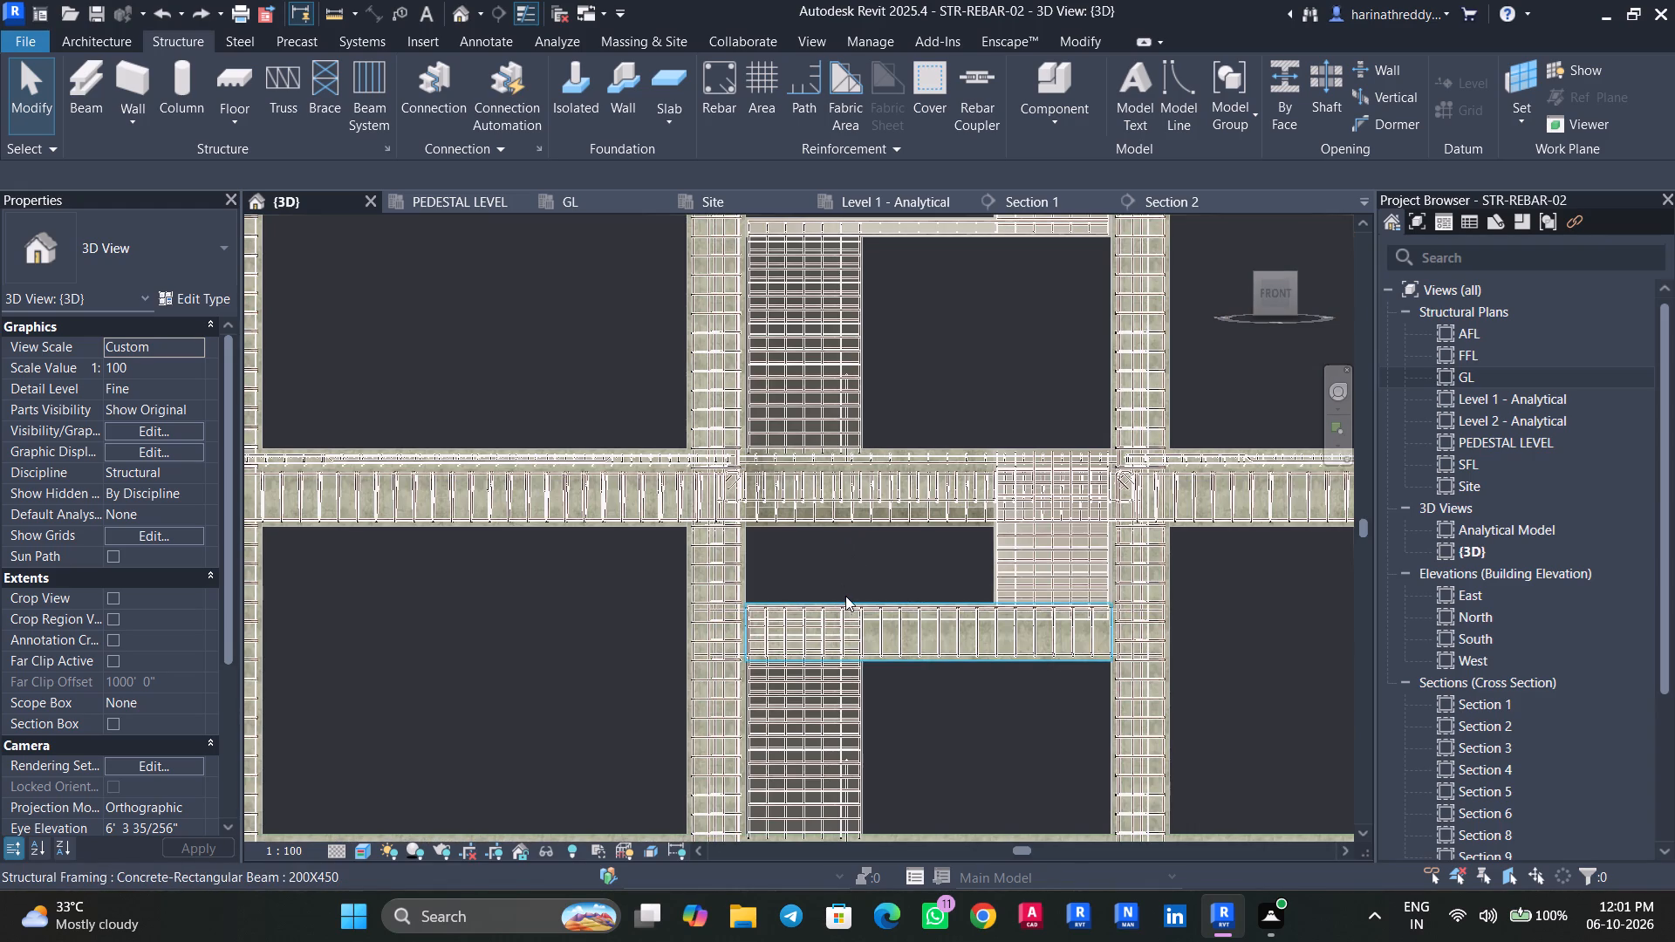
pyautogui.scroll(4, 845, 595)
pyautogui.click(845, 595)
pyautogui.scroll(-9, 845, 595)
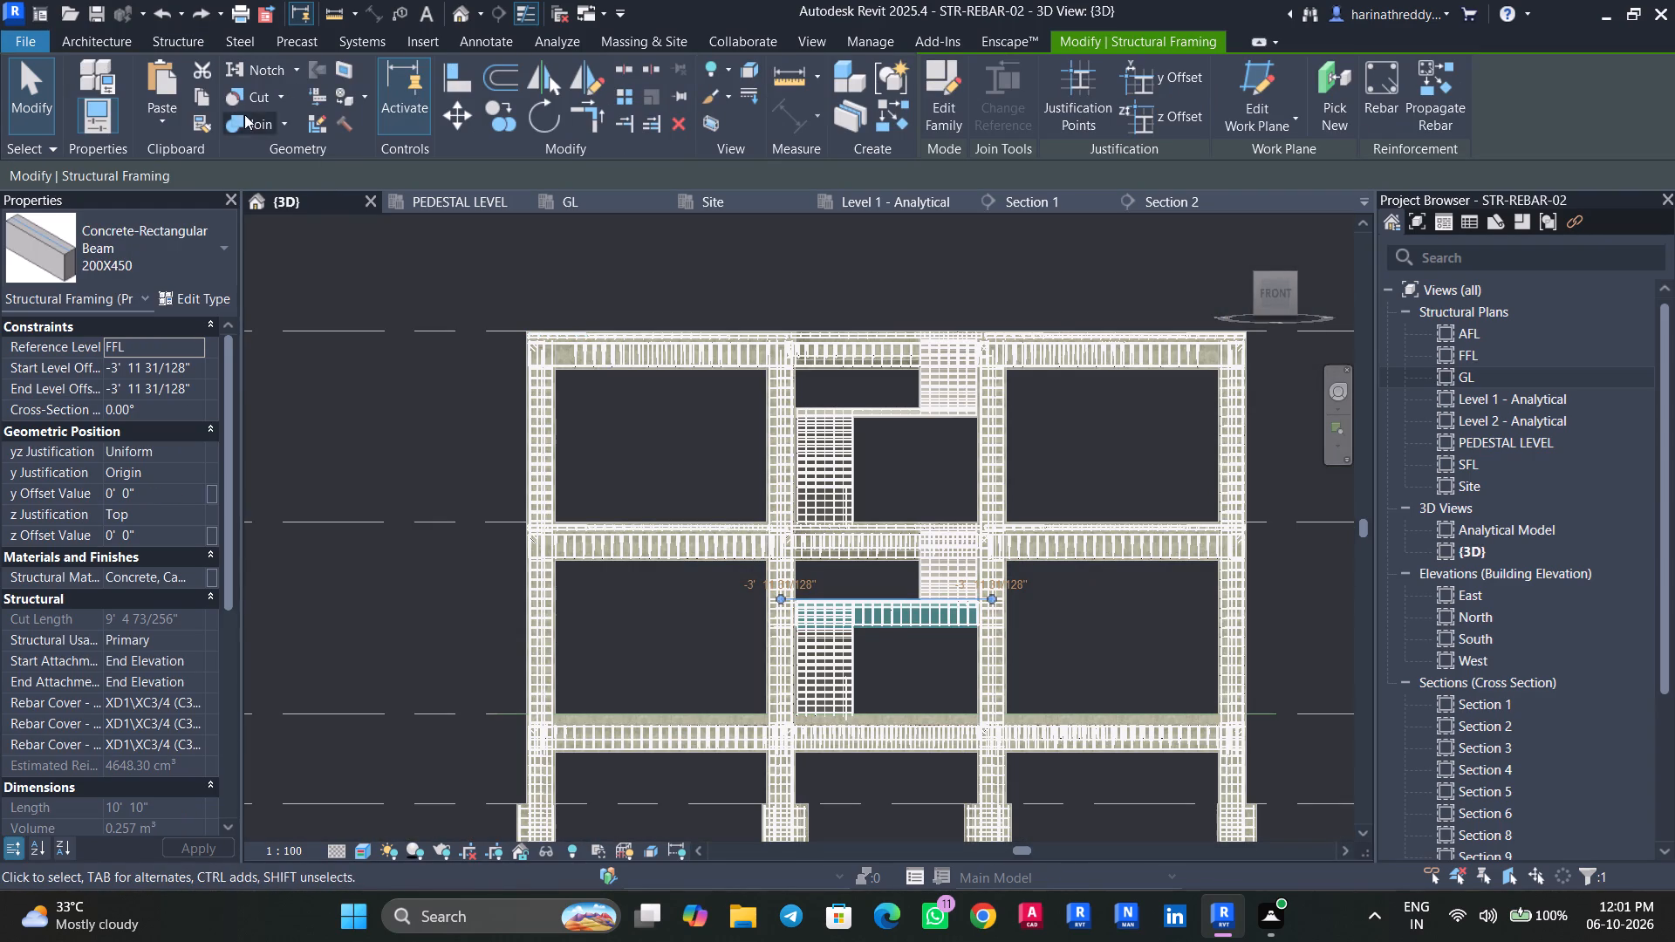
pyautogui.click(497, 111)
pyautogui.scroll(2, 810, 599)
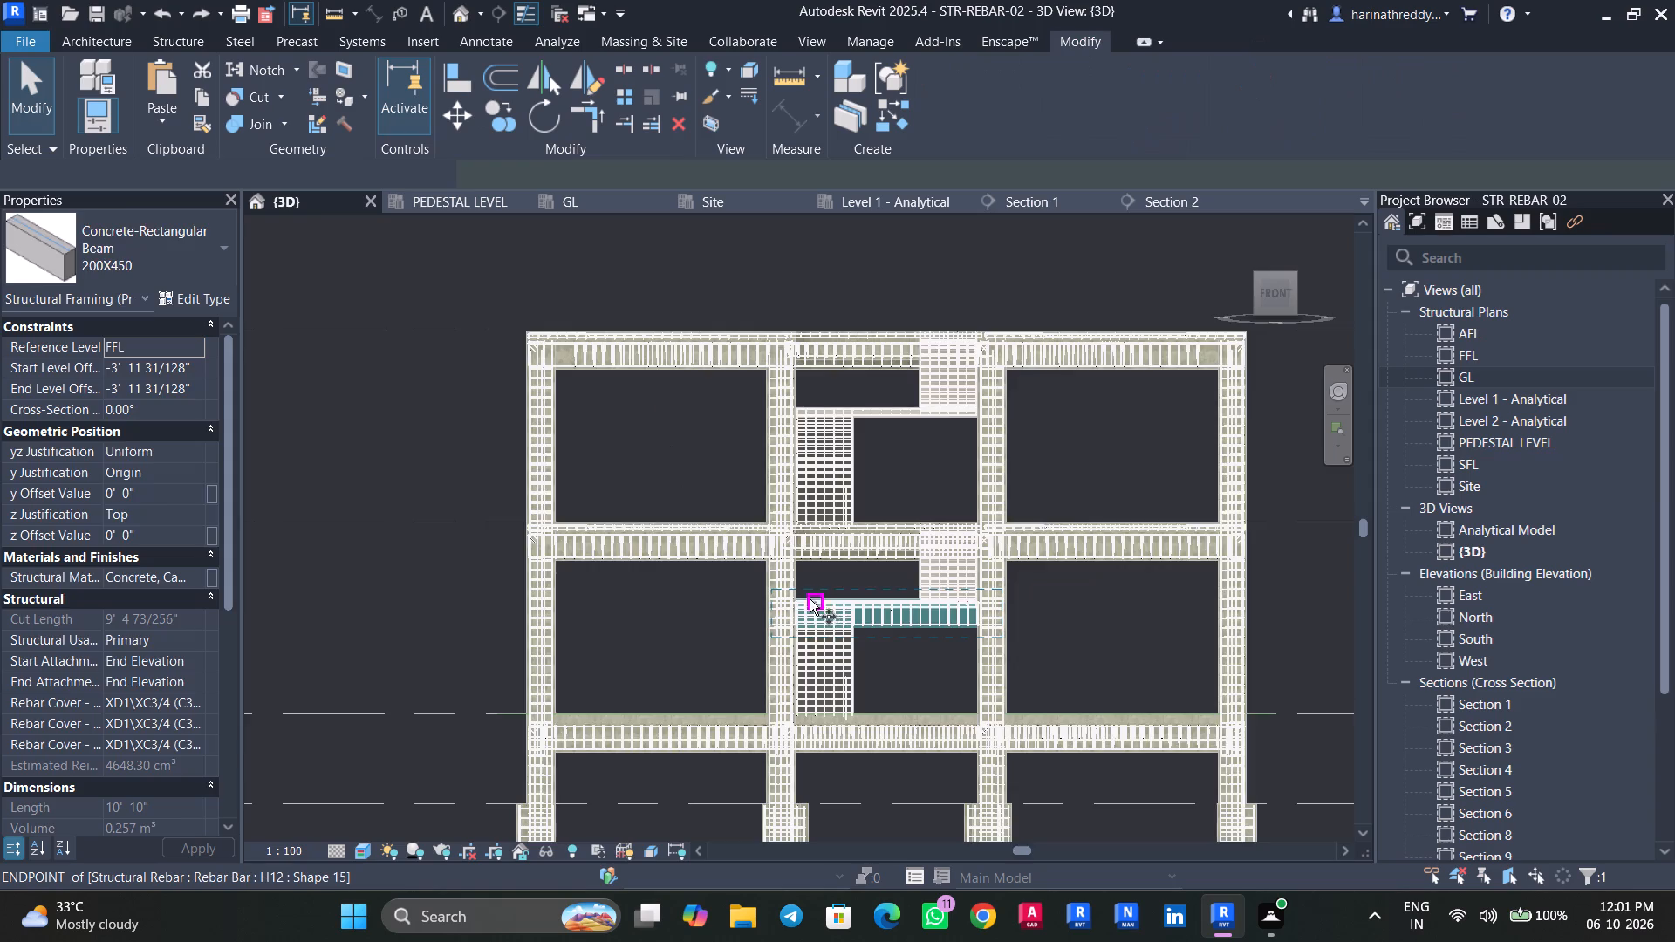
pyautogui.scroll(7, 810, 599)
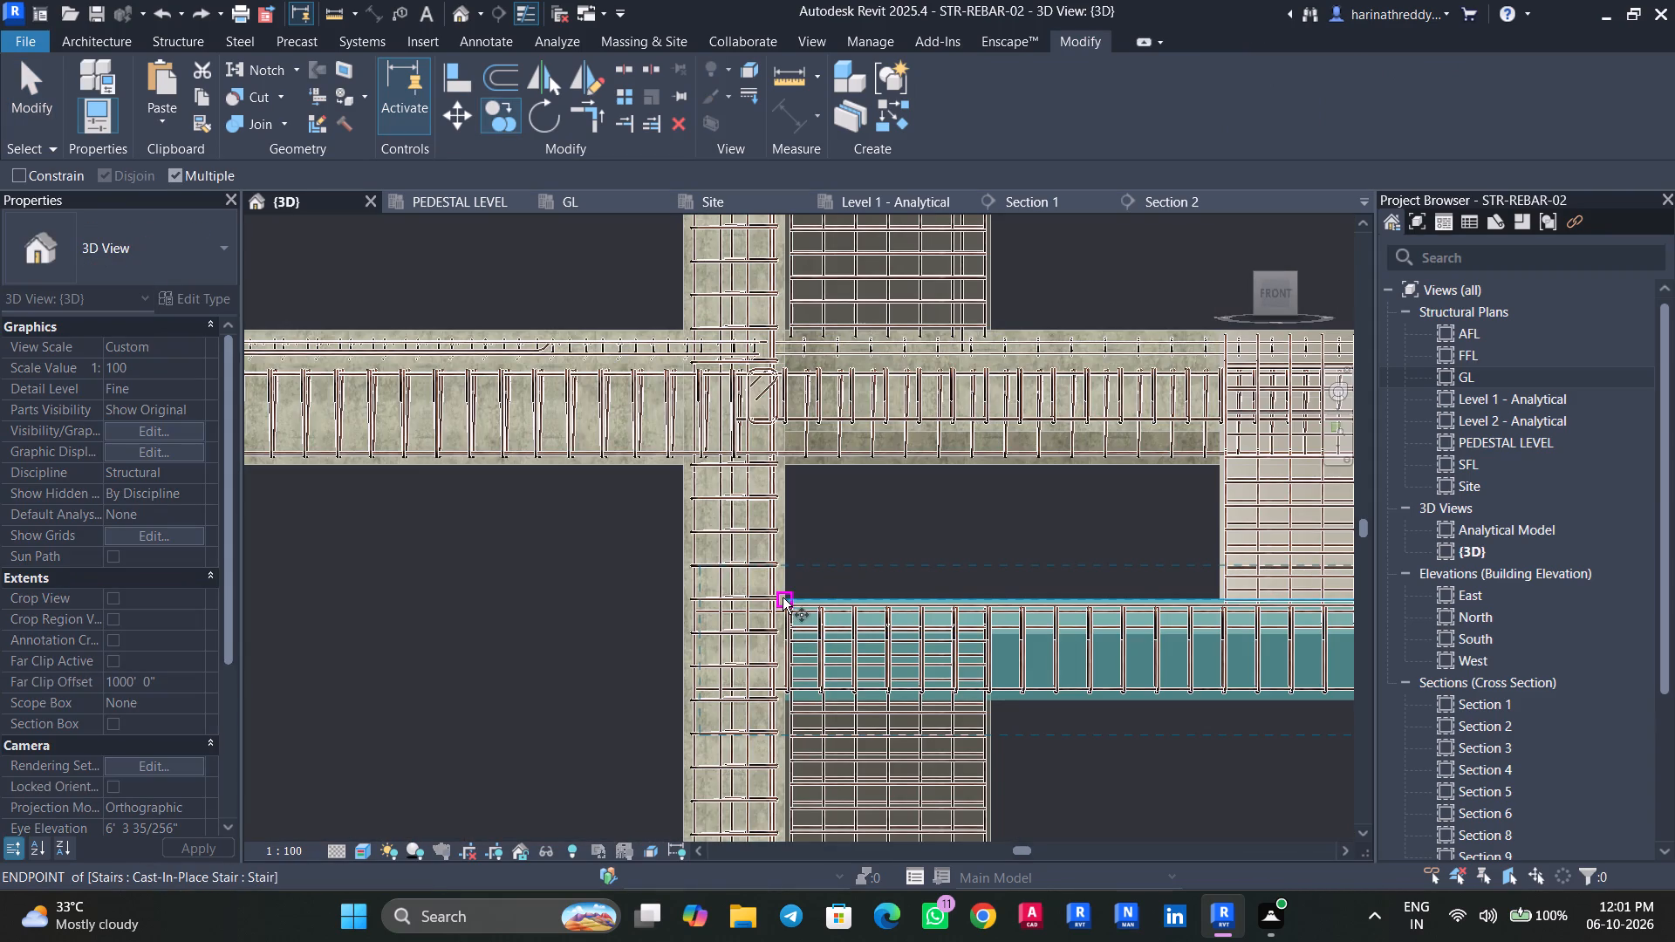
pyautogui.click(783, 597)
pyautogui.scroll(-2, 783, 597)
pyautogui.scroll(1, 783, 597)
pyautogui.scroll(-3, 783, 597)
pyautogui.moveTo(805, 298); pyautogui.dragTo(801, 529, button='middle')
pyautogui.scroll(10, 787, 432)
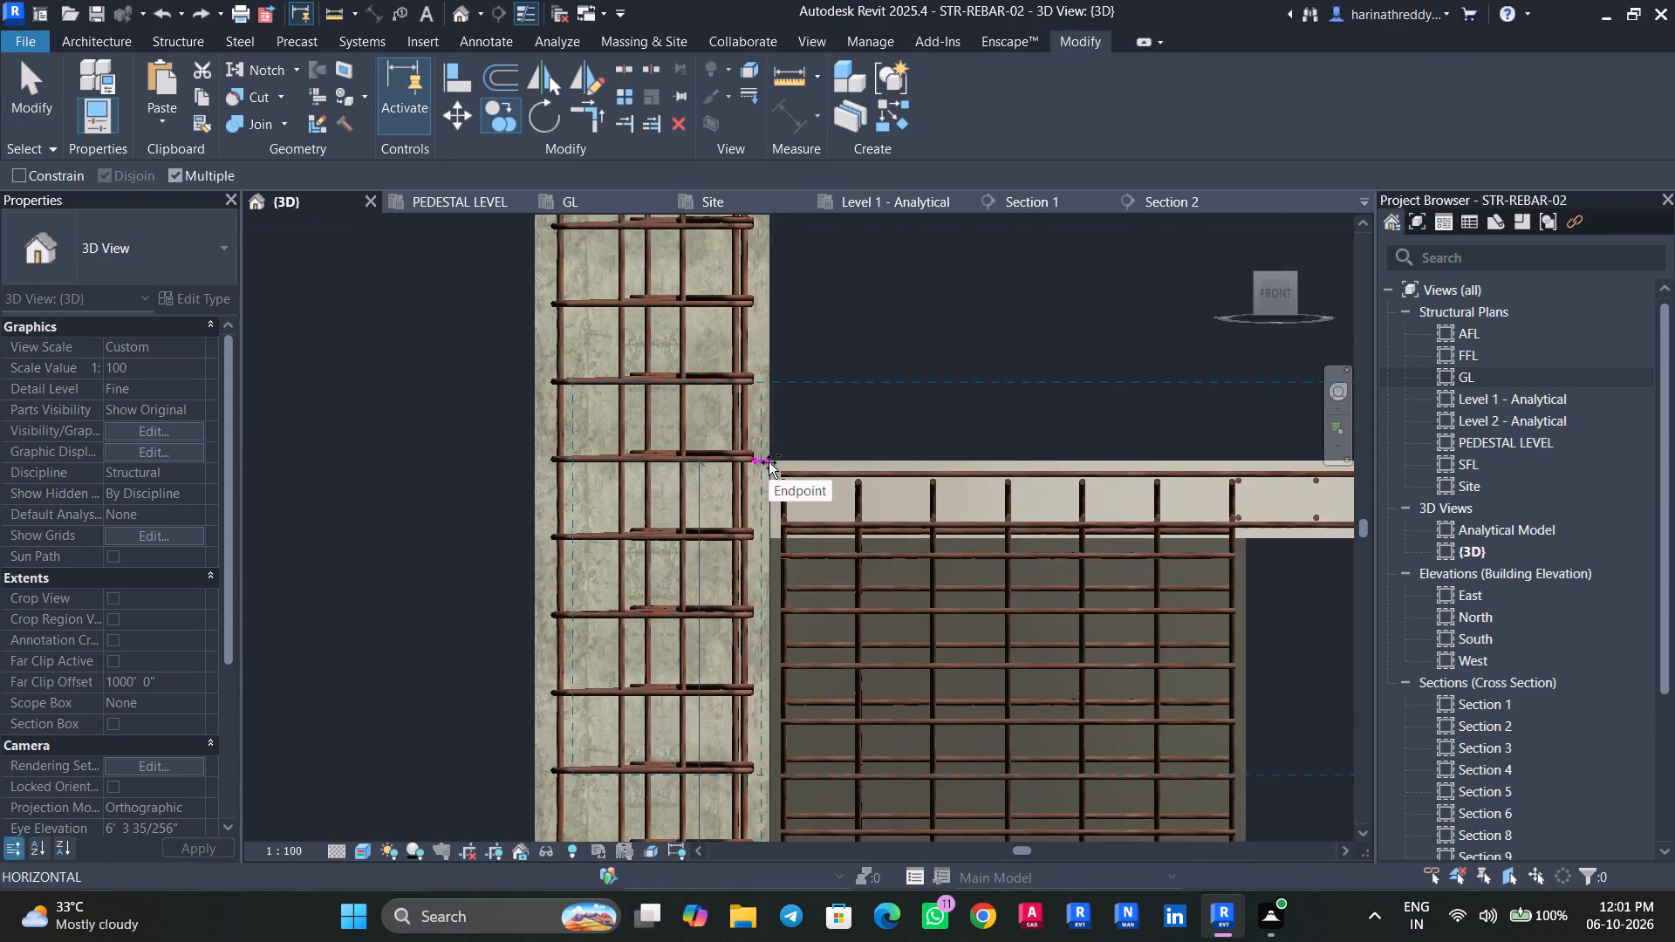
pyautogui.scroll(3, 769, 462)
pyautogui.click(769, 458)
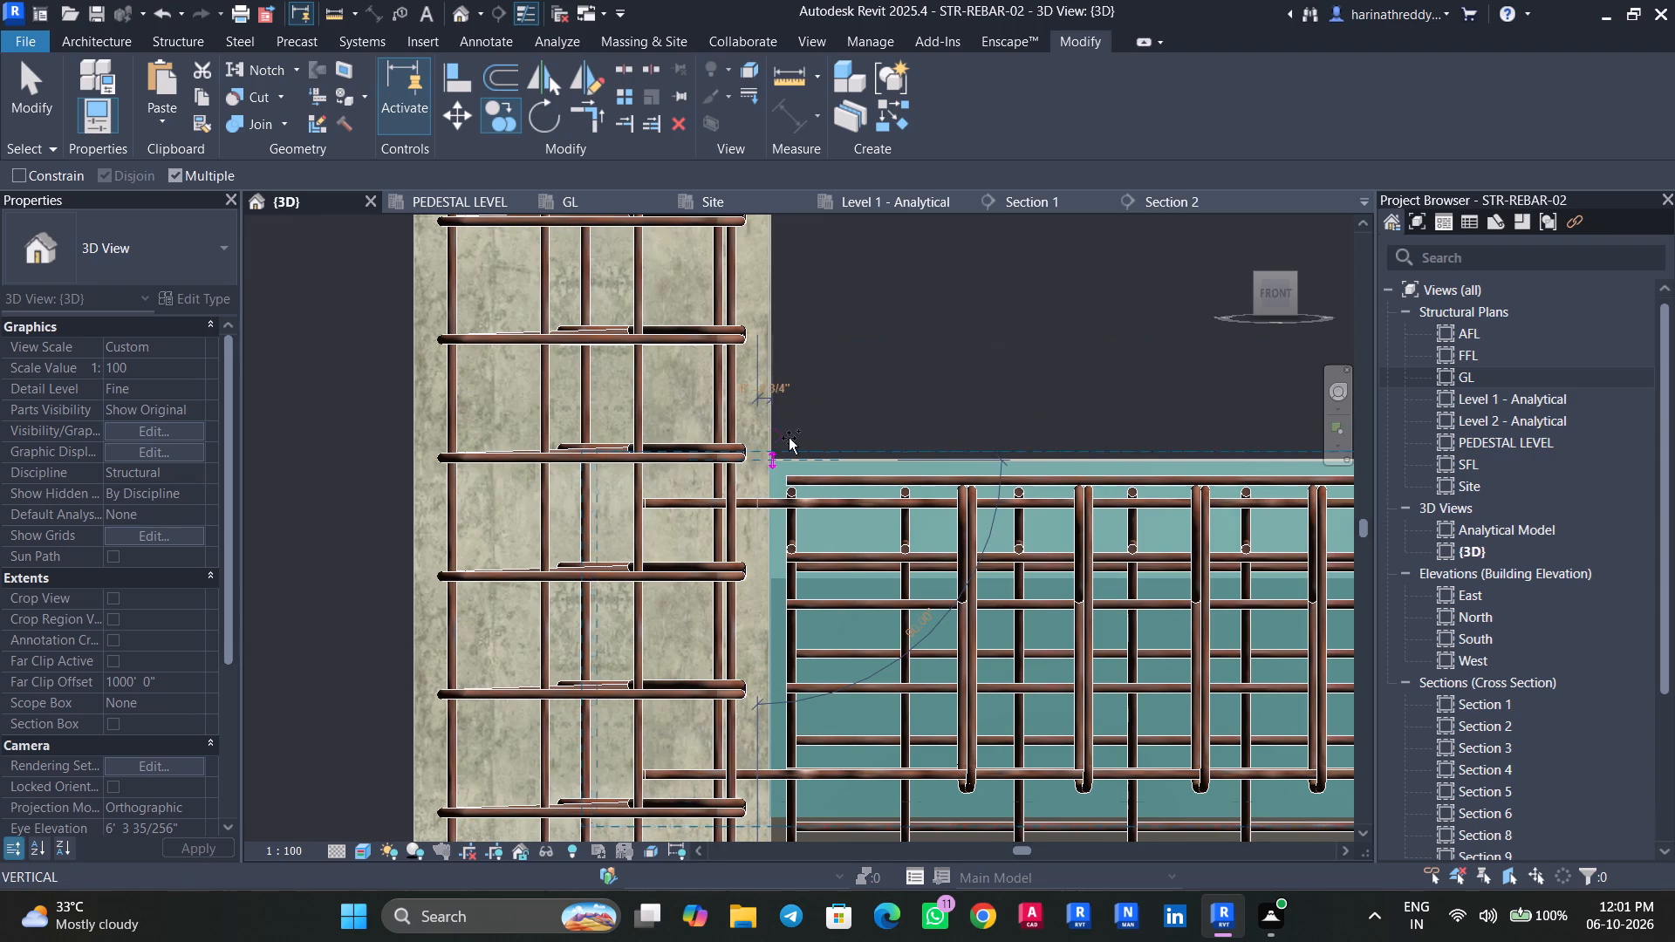
pyautogui.scroll(-1, 792, 436)
pyautogui.scroll(1, 792, 436)
pyautogui.scroll(-8, 792, 436)
pyautogui.press('Escape')
pyautogui.press('Escape')
# Examine the copied landing beam and its reinforcement from above and from the front, against the stair and columns.
pyautogui.keyDown('shift'); pyautogui.moveTo(961, 403); pyautogui.dragTo(854, 563, button='middle'); pyautogui.keyUp('shift')
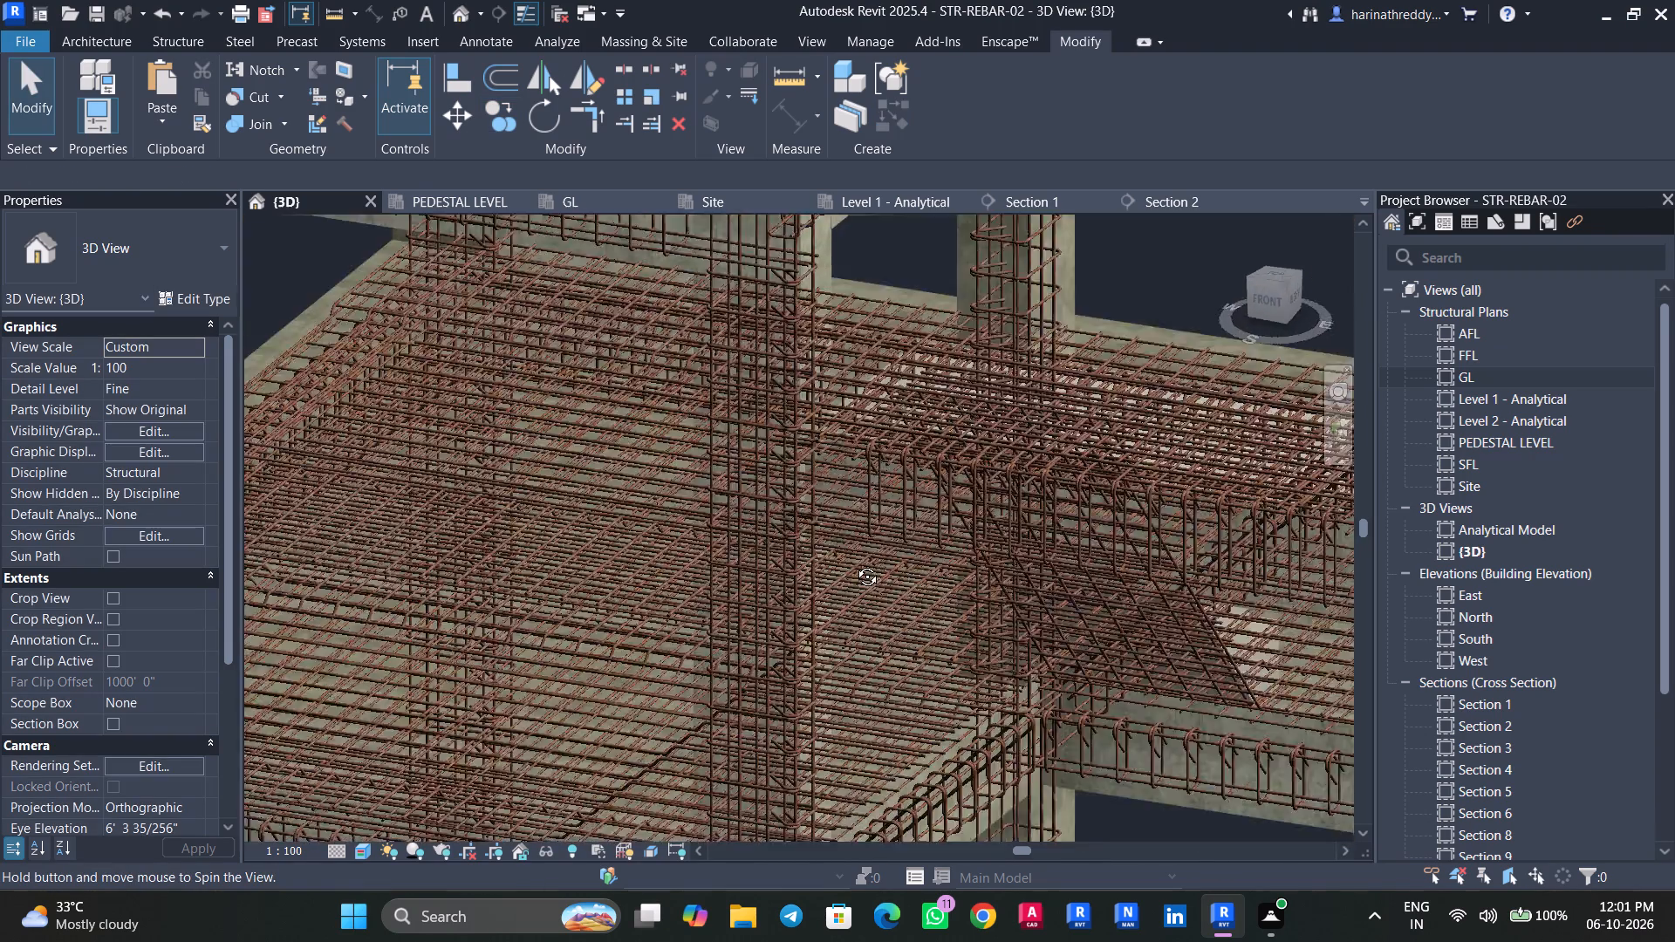
pyautogui.keyDown('shift'); pyautogui.moveTo(854, 563); pyautogui.dragTo(830, 597, button='middle'); pyautogui.keyUp('shift')
pyautogui.keyDown('shift'); pyautogui.moveTo(1003, 581); pyautogui.dragTo(1234, 659, button='middle'); pyautogui.keyUp('shift')
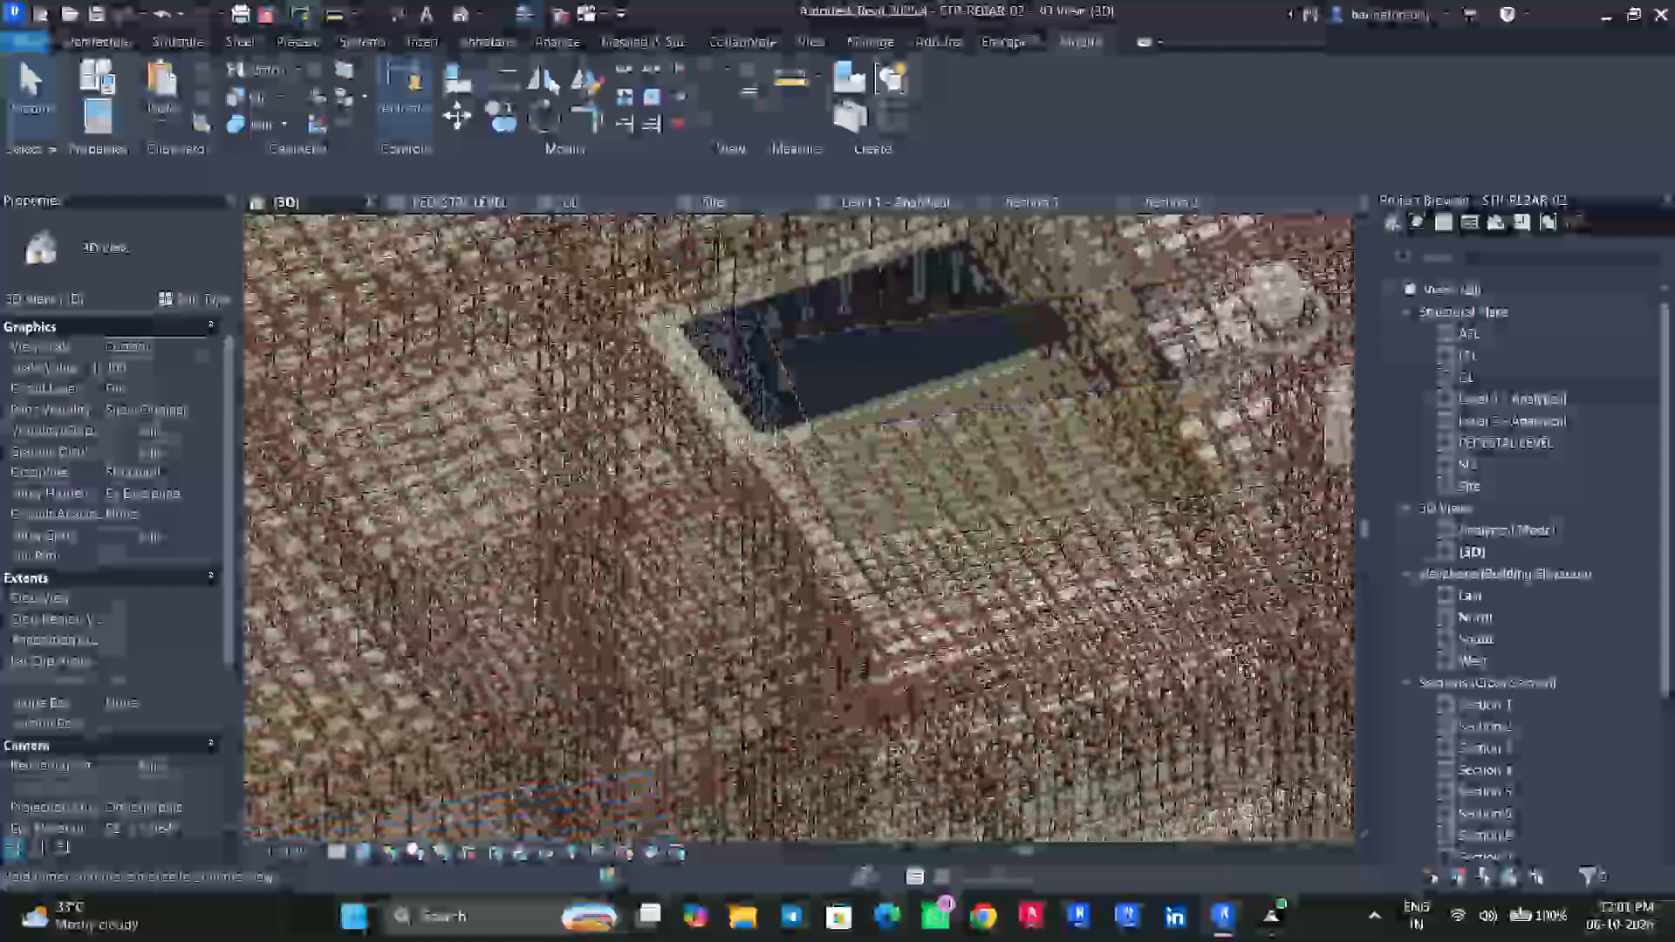
pyautogui.keyDown('shift'); pyautogui.moveTo(1234, 659); pyautogui.dragTo(1237, 664, button='middle'); pyautogui.keyUp('shift')
pyautogui.click(1274, 283)
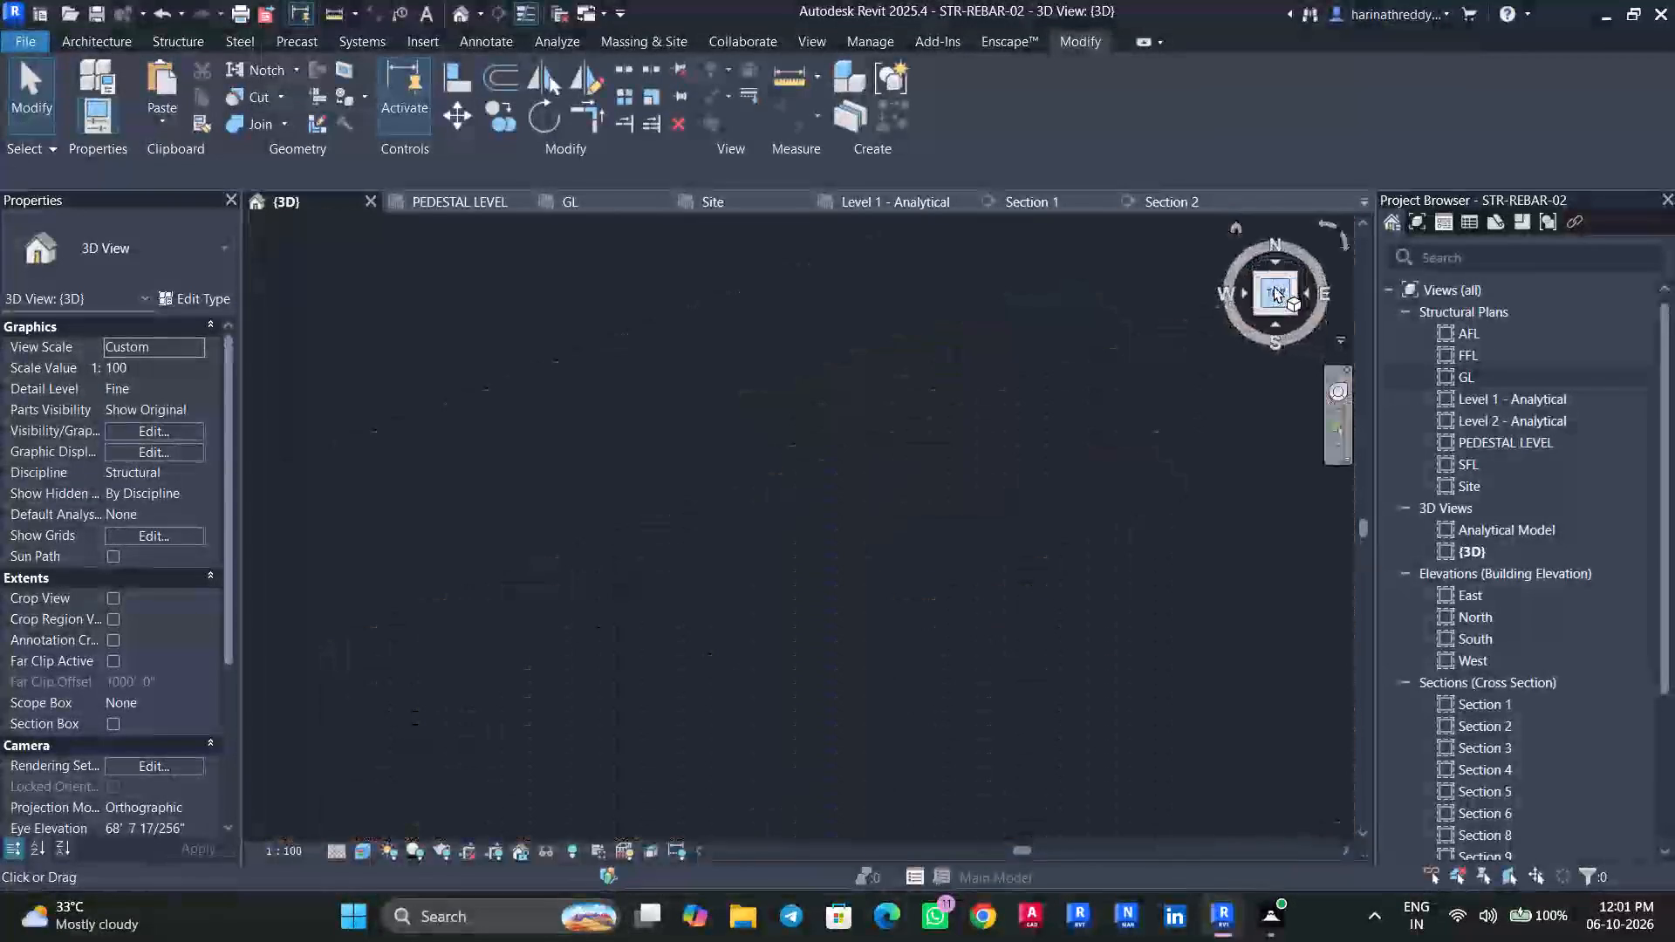
pyautogui.scroll(20, 725, 537)
pyautogui.scroll(1, 725, 537)
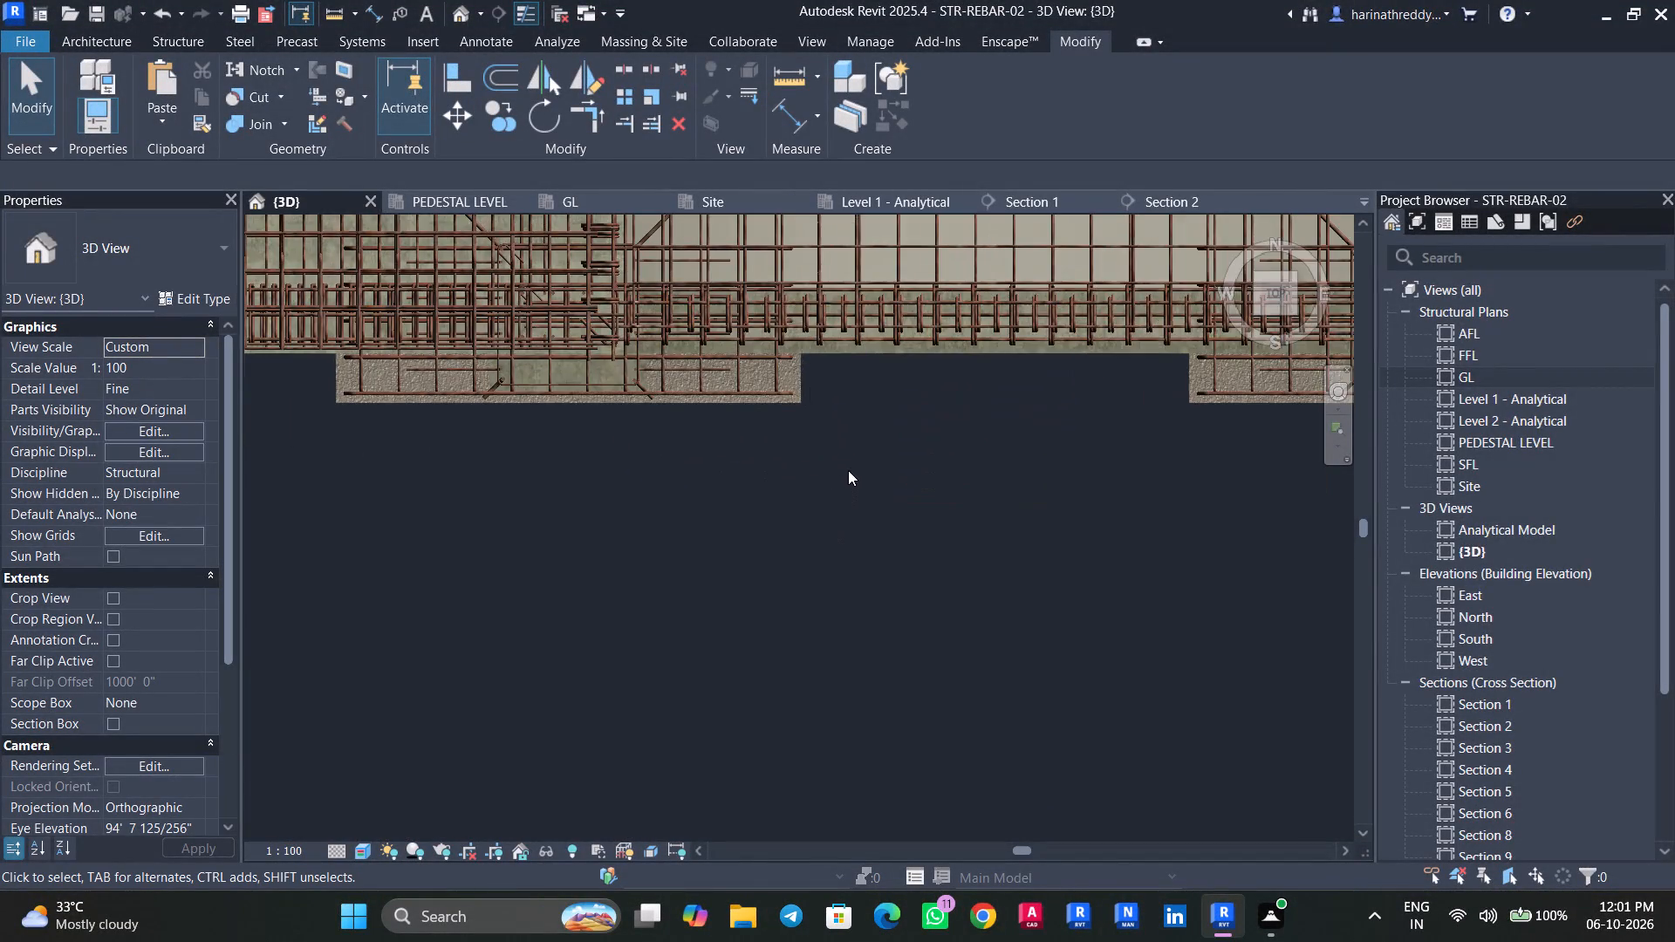
pyautogui.keyDown('shift'); pyautogui.moveTo(850, 447); pyautogui.dragTo(870, 201, button='middle'); pyautogui.keyUp('shift')
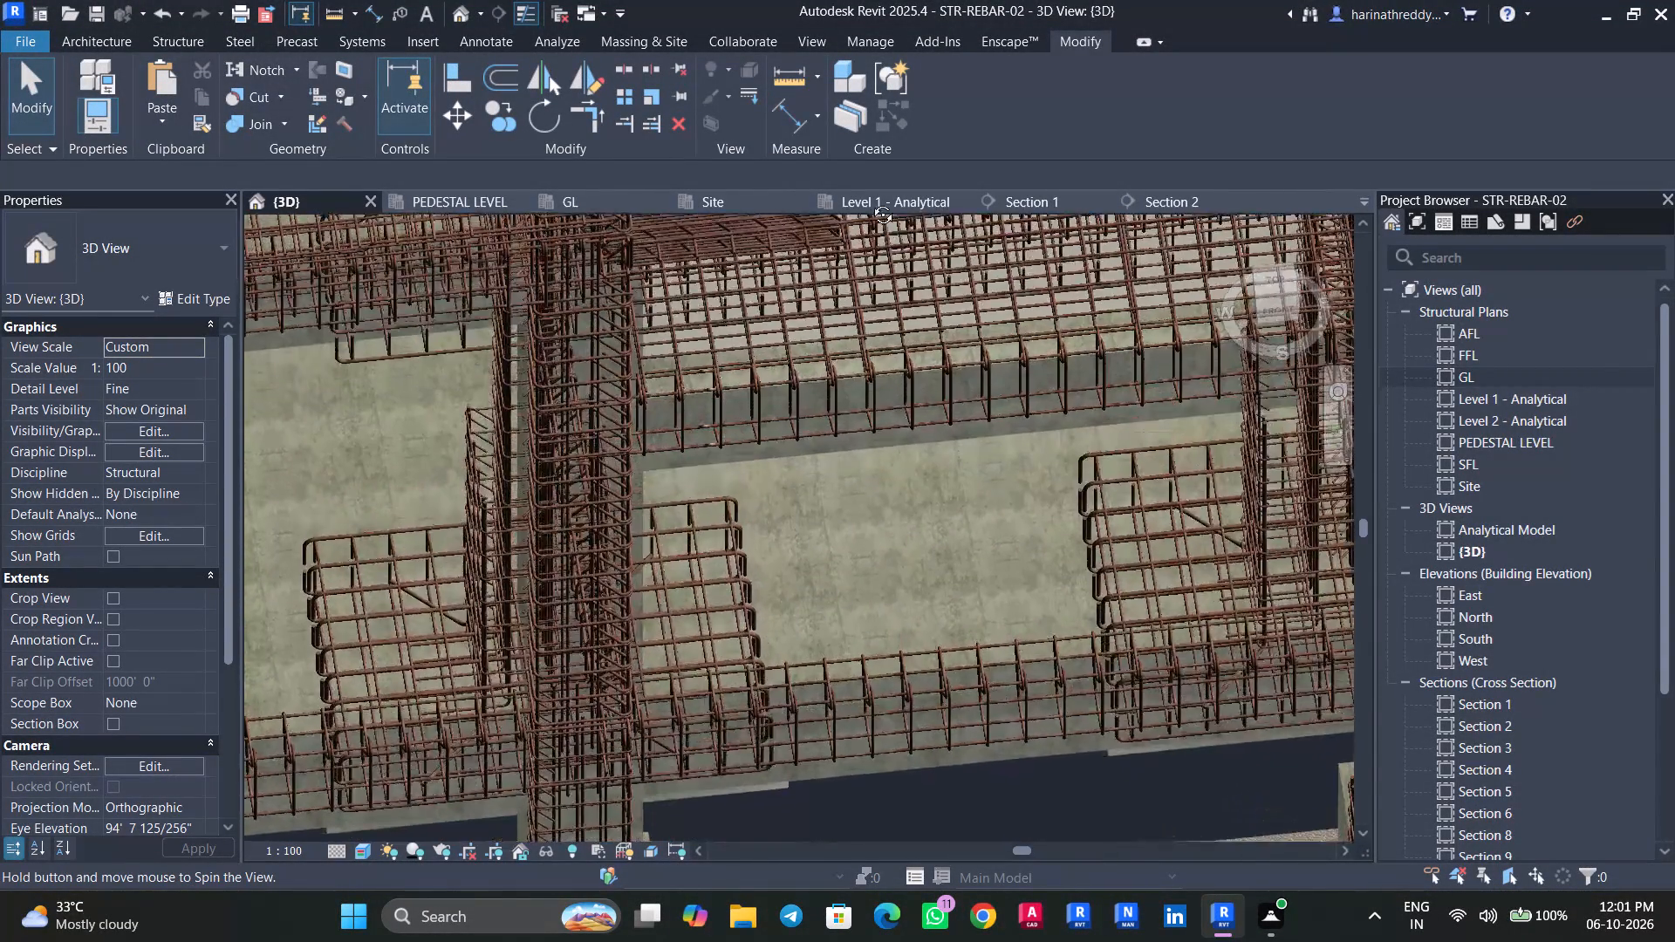
pyautogui.keyDown('shift'); pyautogui.moveTo(870, 201); pyautogui.dragTo(830, 165, button='middle'); pyautogui.keyUp('shift')
pyautogui.moveTo(843, 269); pyautogui.dragTo(795, 612, button='middle')
pyautogui.scroll(-3, 795, 606)
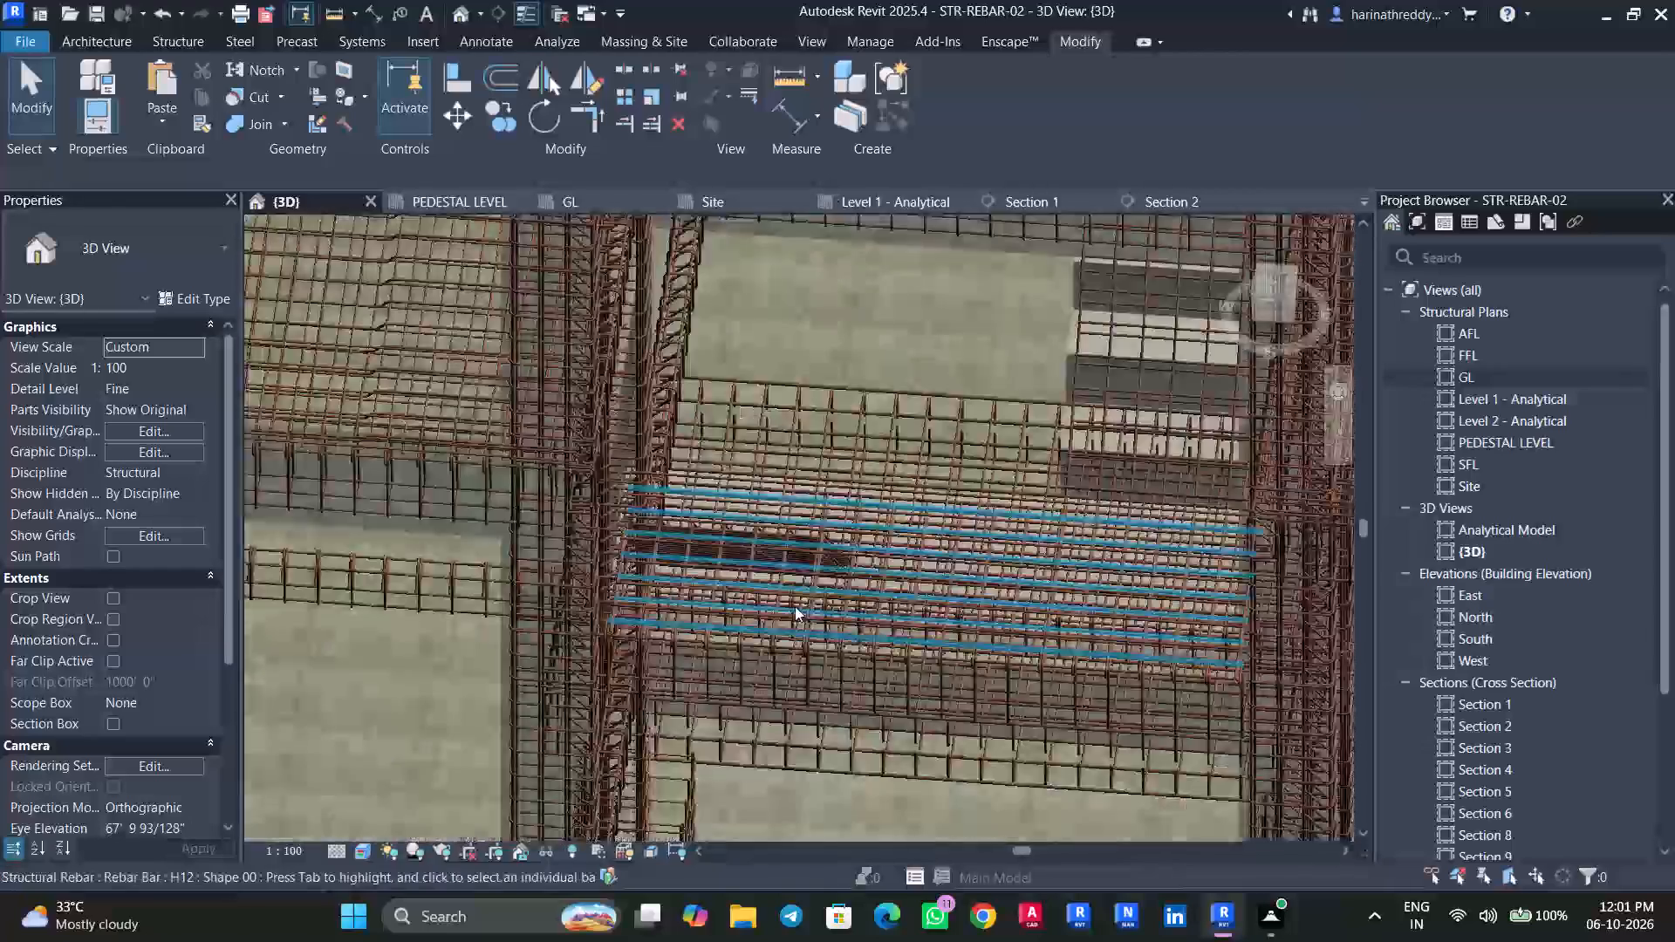
pyautogui.scroll(-7, 795, 606)
pyautogui.keyDown('shift'); pyautogui.moveTo(814, 583); pyautogui.dragTo(903, 323, button='middle'); pyautogui.keyUp('shift')
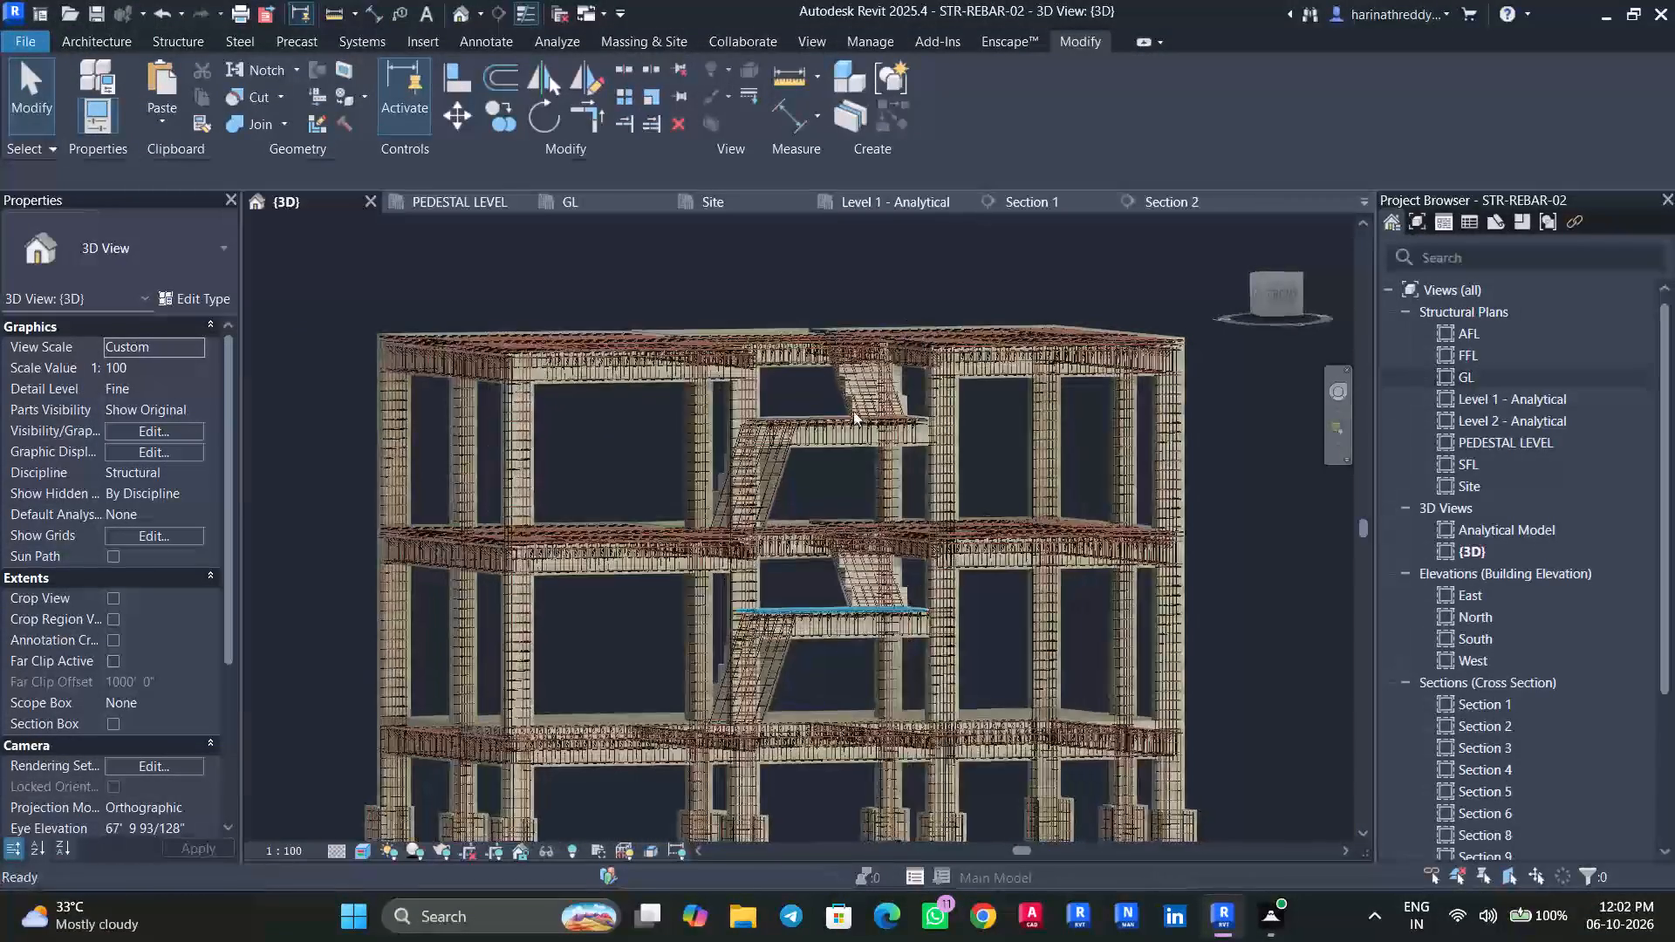
# Extend the upper landing beam's H12 stirrup set at its east end into the supporting column.
pyautogui.scroll(8, 816, 441)
pyautogui.click(861, 455)
pyautogui.keyDown('shift'); pyautogui.moveTo(956, 446); pyautogui.dragTo(915, 445, button='middle'); pyautogui.keyUp('shift')
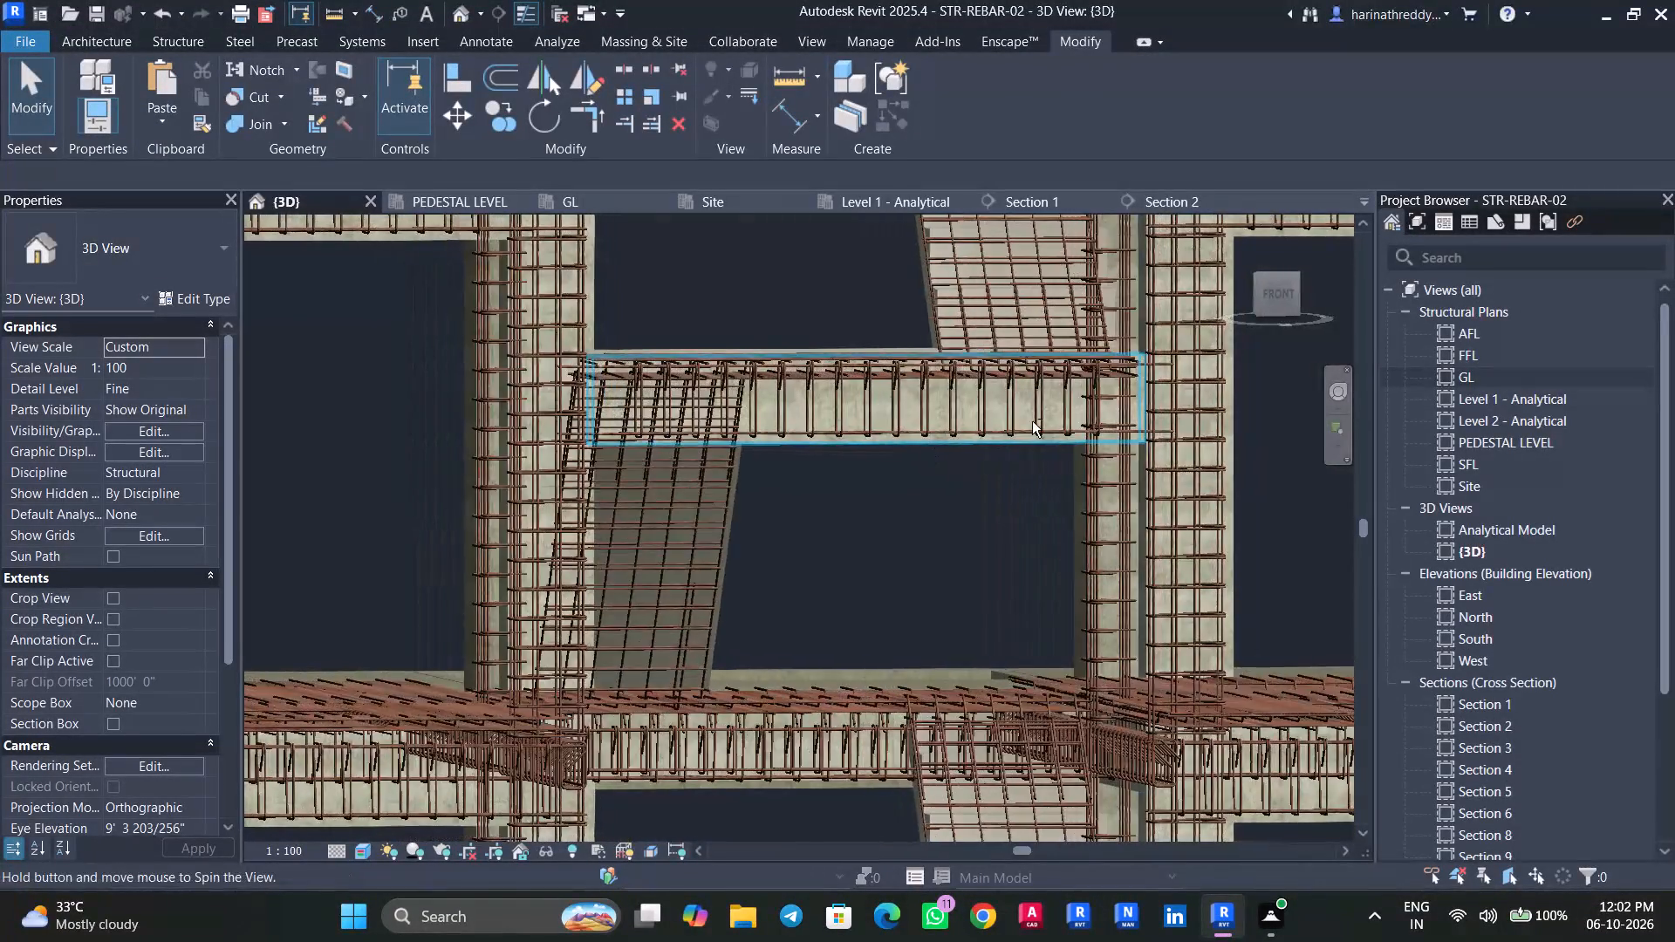
pyautogui.press('Escape')
pyautogui.click(1092, 401)
pyautogui.scroll(5, 1096, 401)
pyautogui.moveTo(1099, 391); pyautogui.dragTo(1155, 390)
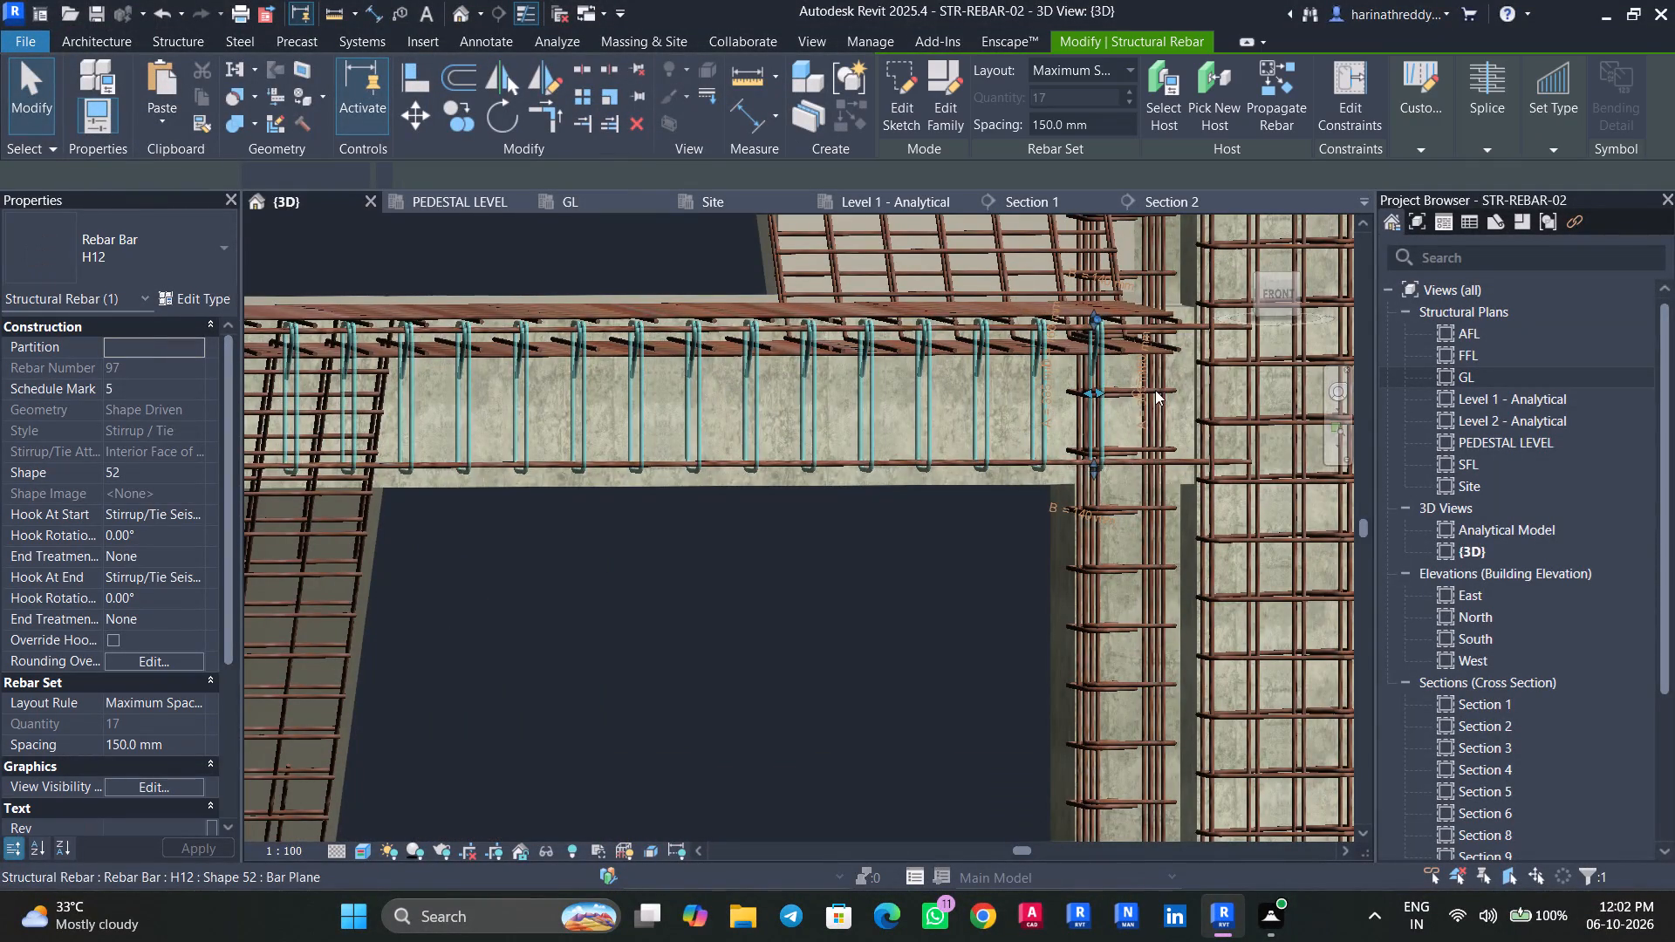
pyautogui.moveTo(1155, 390); pyautogui.dragTo(1166, 389)
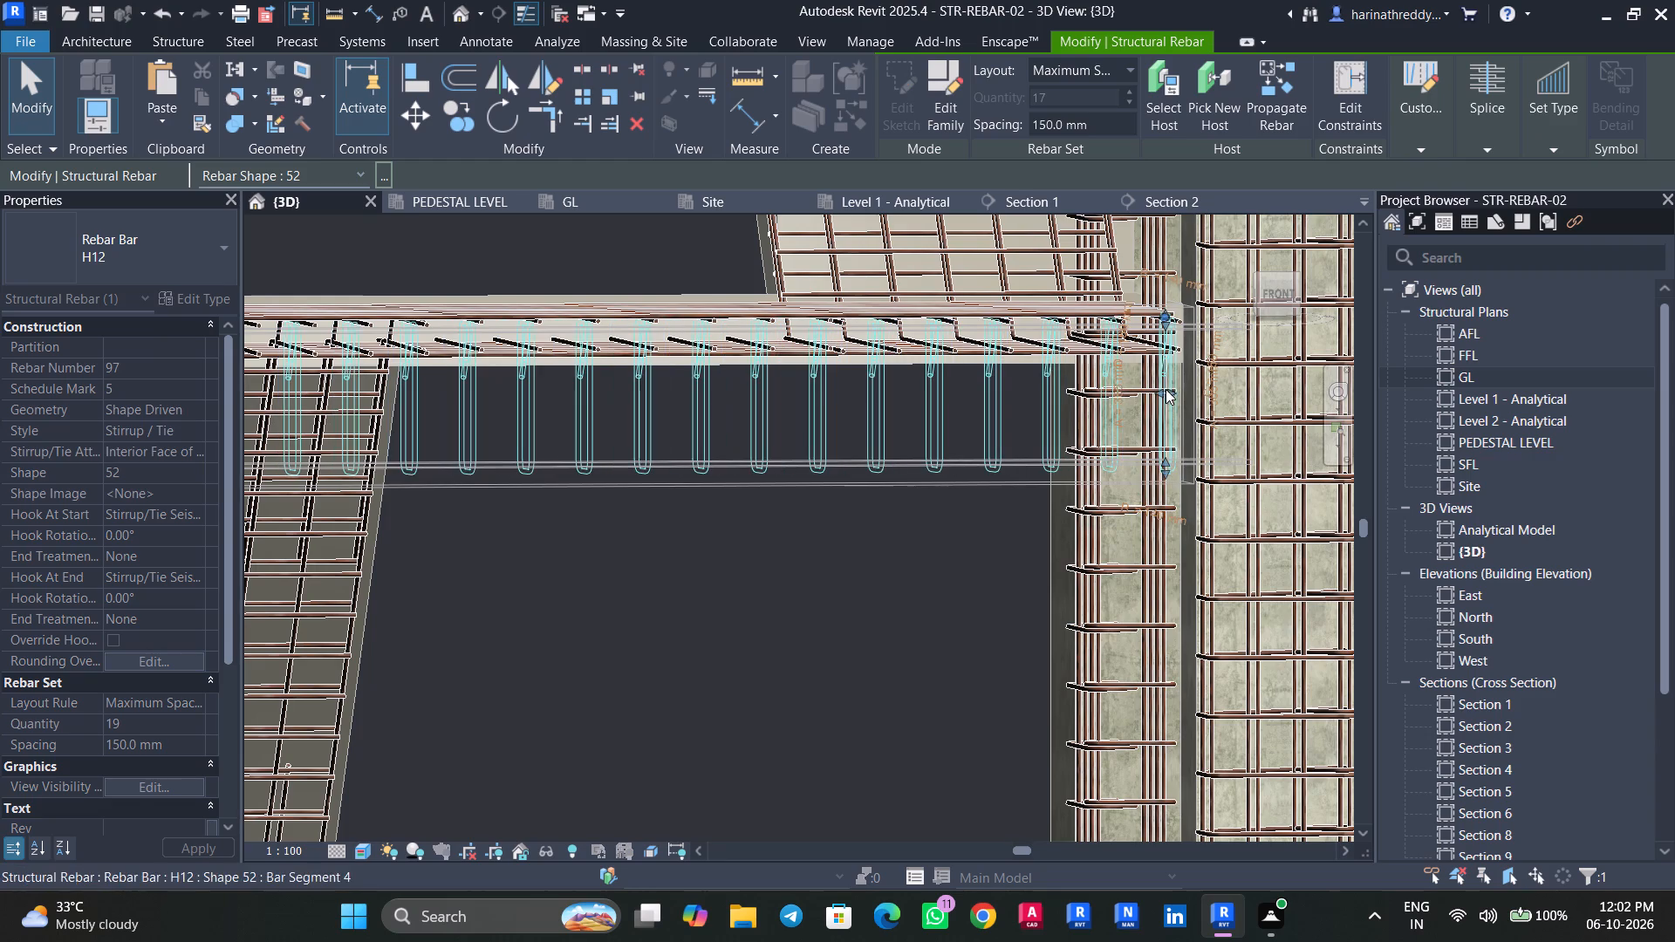
pyautogui.press('Escape')
pyautogui.press('Escape')
# Extend the same H12 stirrup set at the beam's west end, above the lower flight, to the supporting column.
pyautogui.scroll(-4, 1014, 549)
pyautogui.keyDown('shift'); pyautogui.moveTo(890, 585); pyautogui.dragTo(759, 597, button='middle'); pyautogui.keyUp('shift')
pyautogui.moveTo(769, 603); pyautogui.dragTo(854, 630, button='middle')
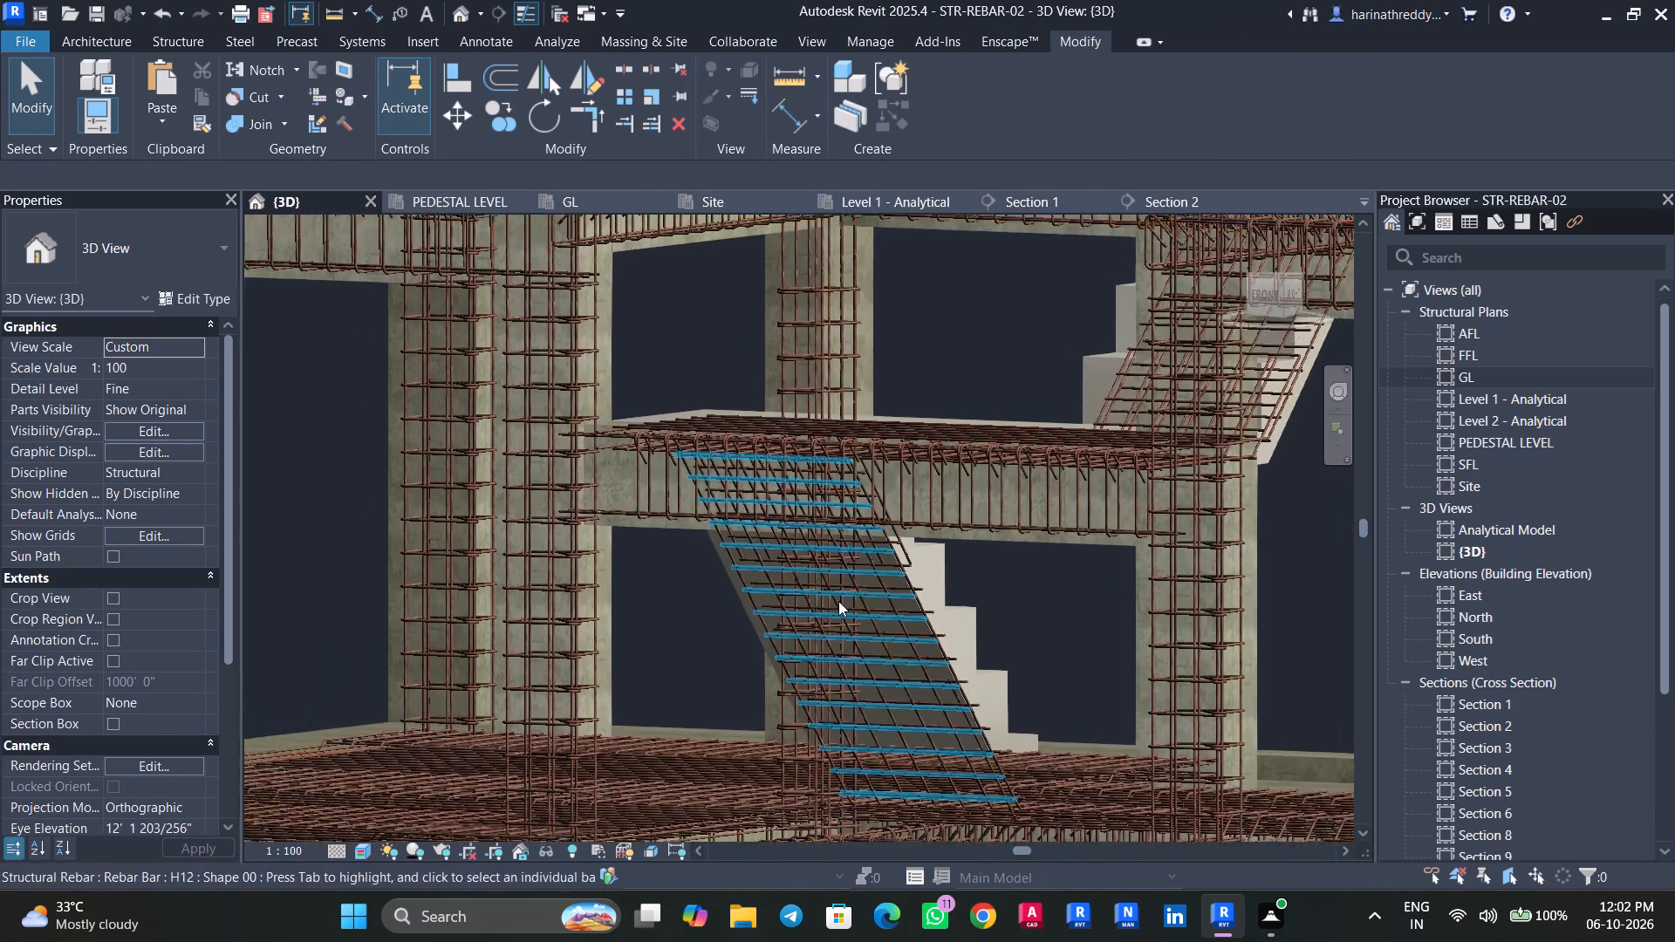
pyautogui.click(639, 476)
pyautogui.scroll(5, 621, 474)
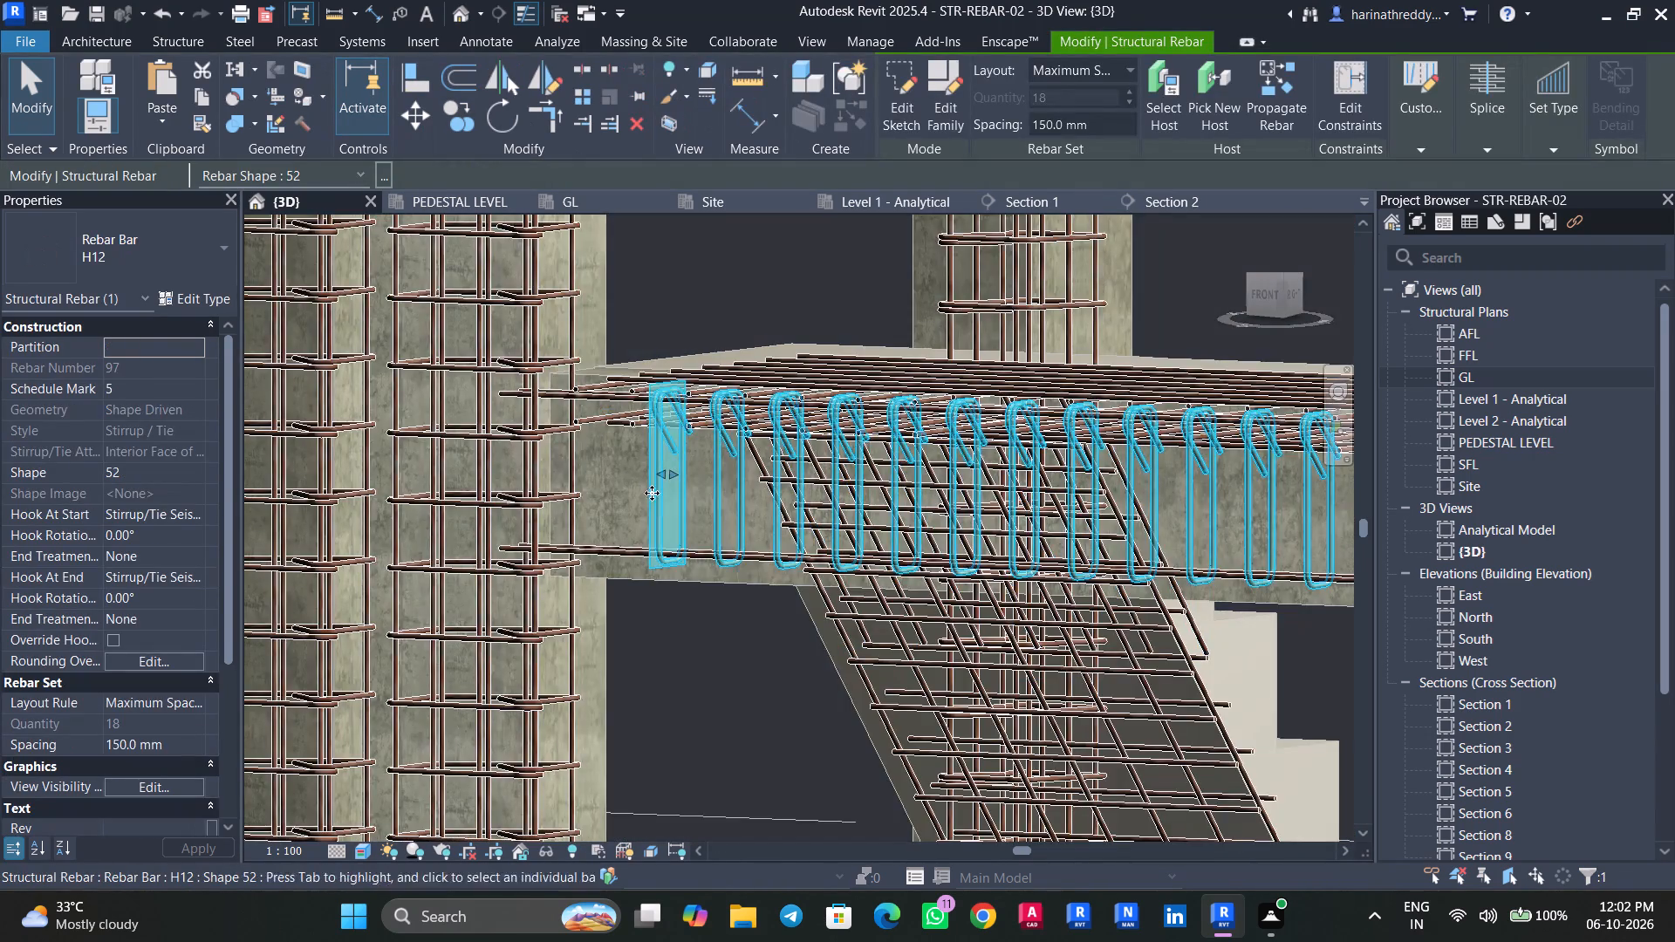
pyautogui.keyDown('shift'); pyautogui.moveTo(661, 499); pyautogui.dragTo(696, 497, button='middle'); pyautogui.keyUp('shift')
pyautogui.keyDown('shift'); pyautogui.moveTo(659, 494); pyautogui.dragTo(686, 498, button='middle'); pyautogui.keyUp('shift')
pyautogui.keyDown('shift'); pyautogui.scroll(1, 686, 498); pyautogui.keyUp('shift')
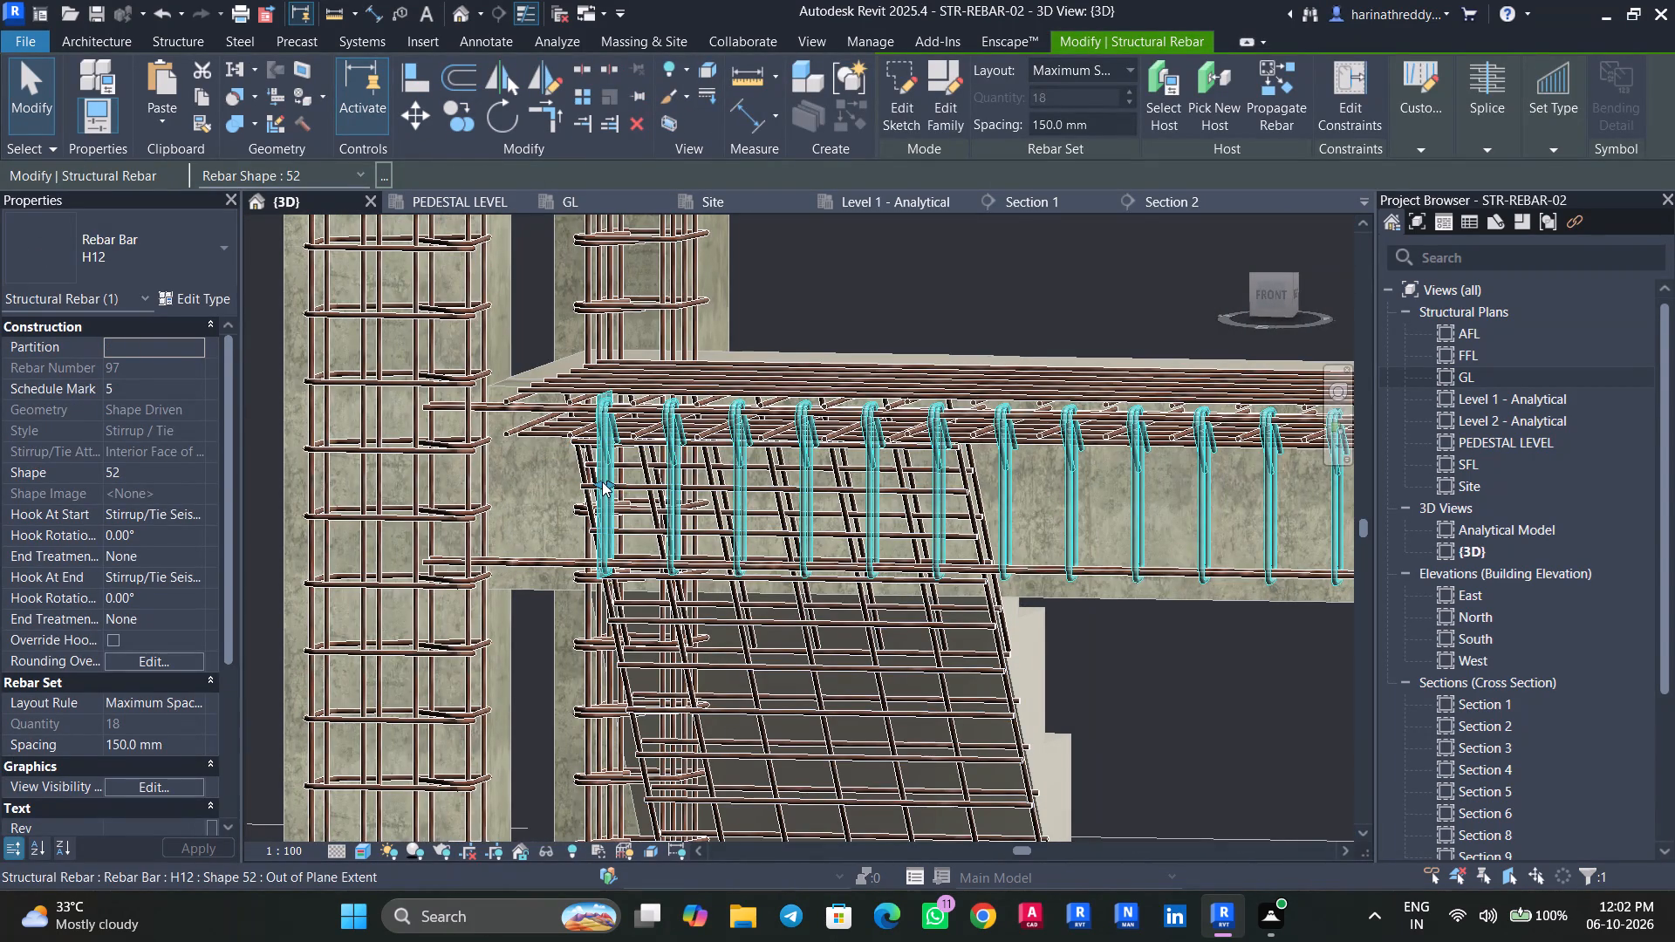
pyautogui.moveTo(601, 481); pyautogui.dragTo(505, 477)
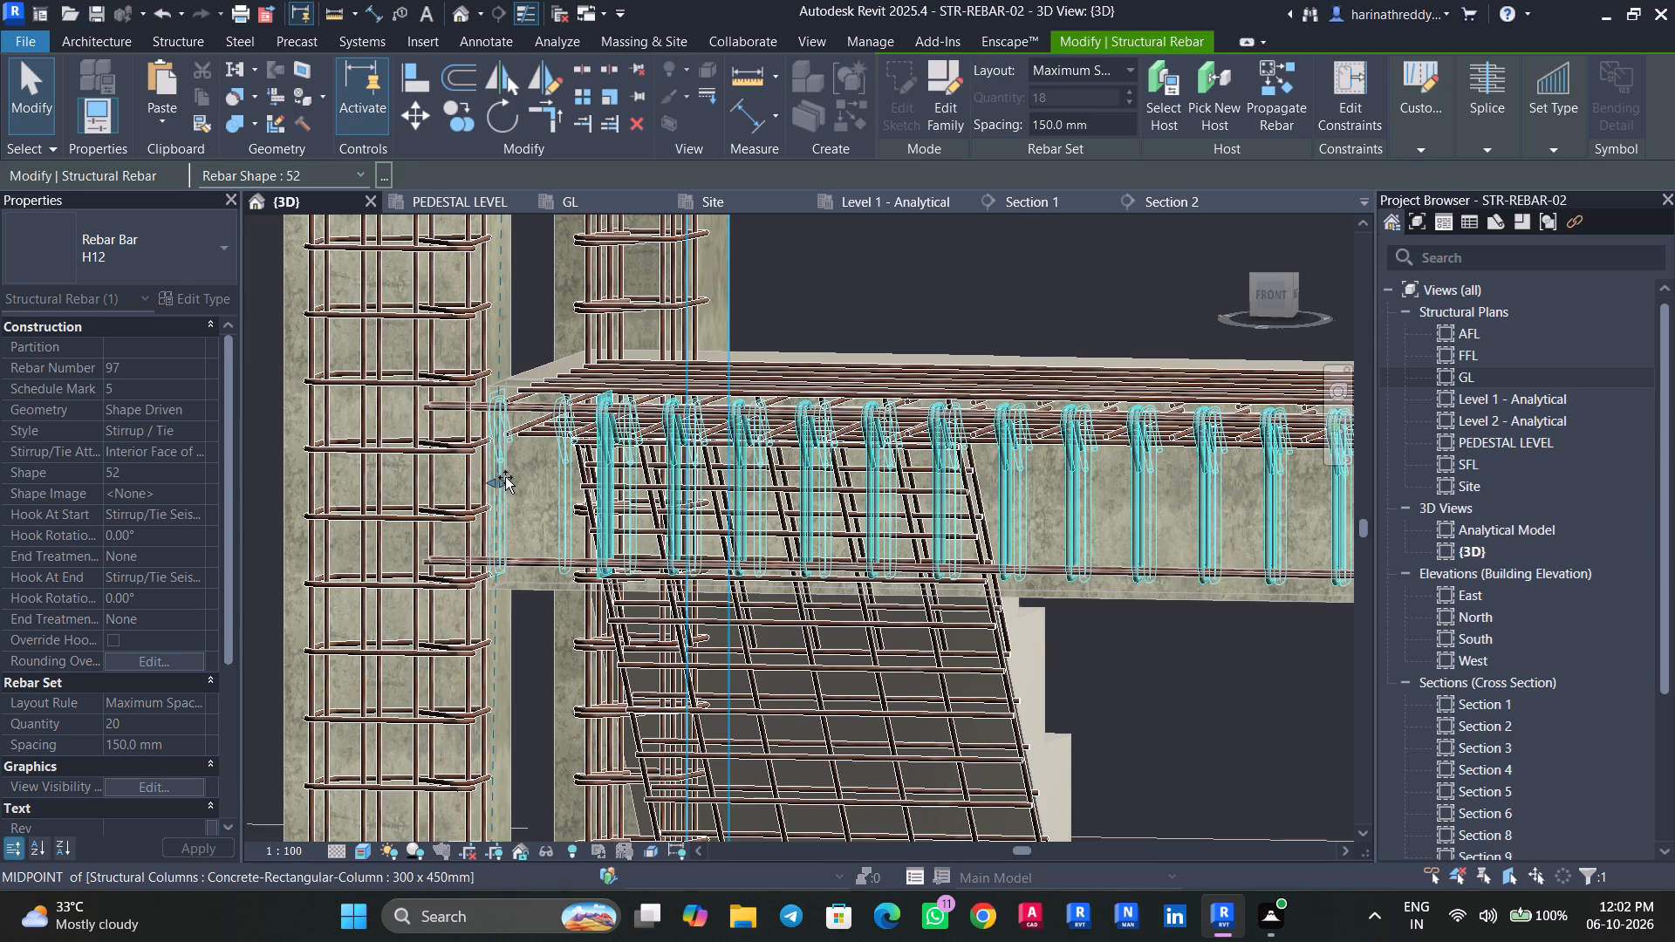
pyautogui.moveTo(505, 477); pyautogui.dragTo(507, 477)
pyautogui.press('Escape')
pyautogui.press('Escape')
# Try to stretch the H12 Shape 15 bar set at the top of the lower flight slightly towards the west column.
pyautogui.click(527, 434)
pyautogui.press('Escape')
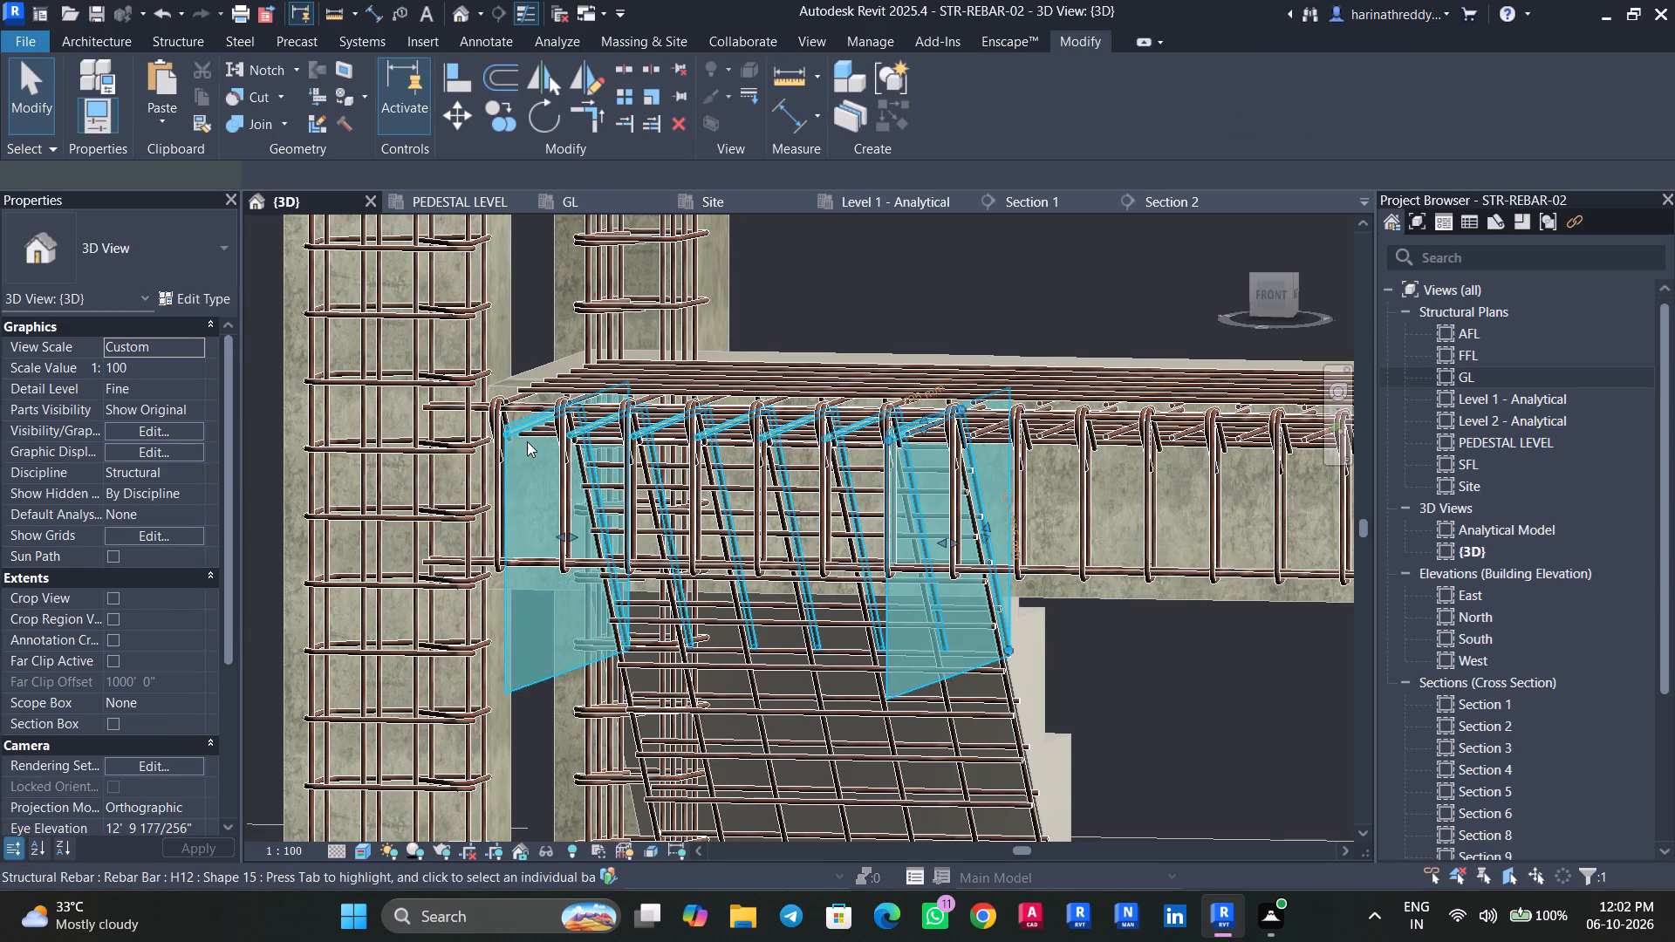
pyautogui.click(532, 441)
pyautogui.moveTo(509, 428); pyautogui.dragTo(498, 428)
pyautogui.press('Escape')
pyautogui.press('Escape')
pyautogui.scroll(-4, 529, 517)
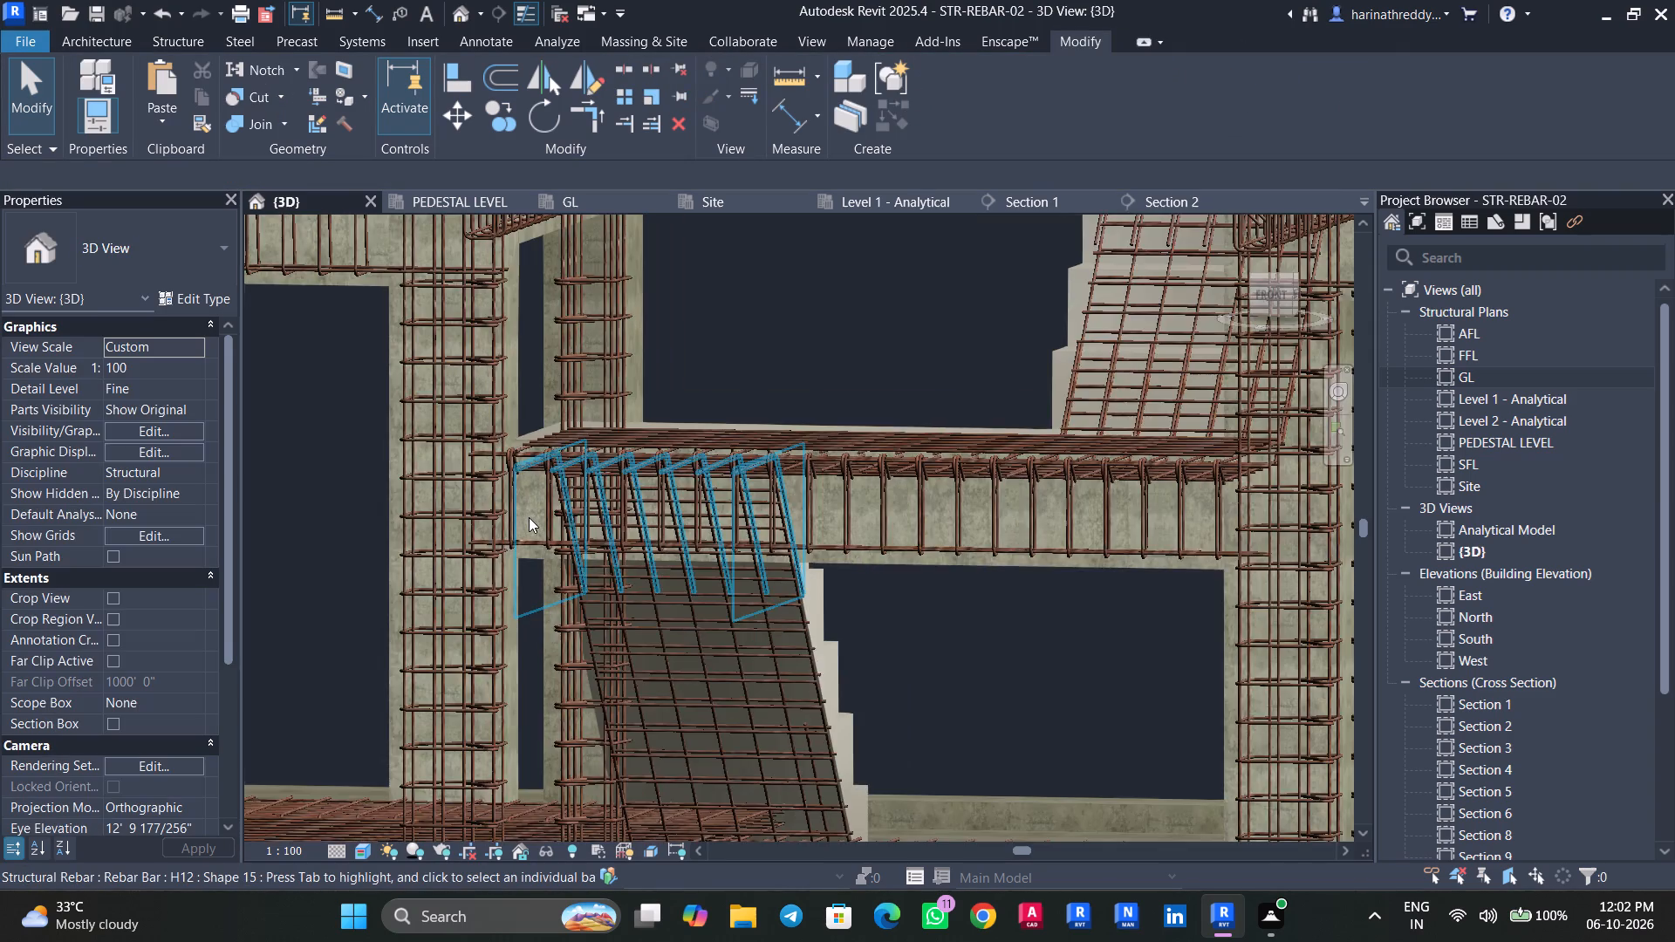
# Examine the whole reinforced frame from several sides, including the stairs, slabs, beam-column joints and footings.
pyautogui.keyDown('shift'); pyautogui.moveTo(923, 620); pyautogui.dragTo(967, 752, button='middle'); pyautogui.keyUp('shift')
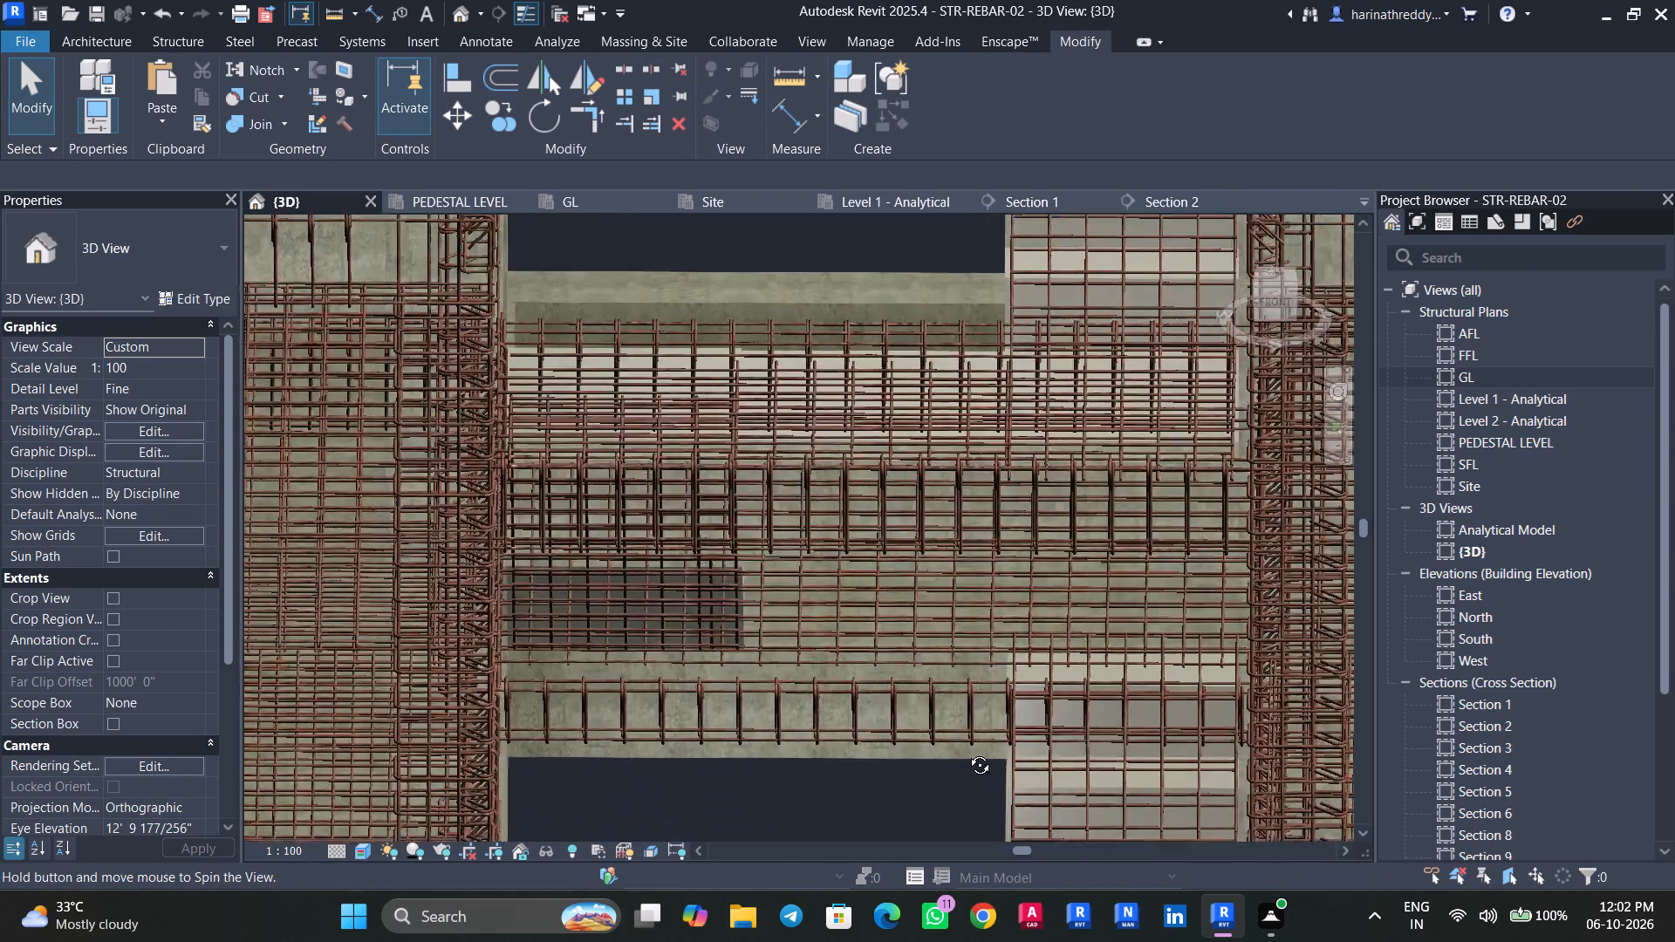
pyautogui.keyDown('shift'); pyautogui.moveTo(967, 752); pyautogui.dragTo(717, 722, button='middle'); pyautogui.keyUp('shift')
pyautogui.scroll(-5, 699, 686)
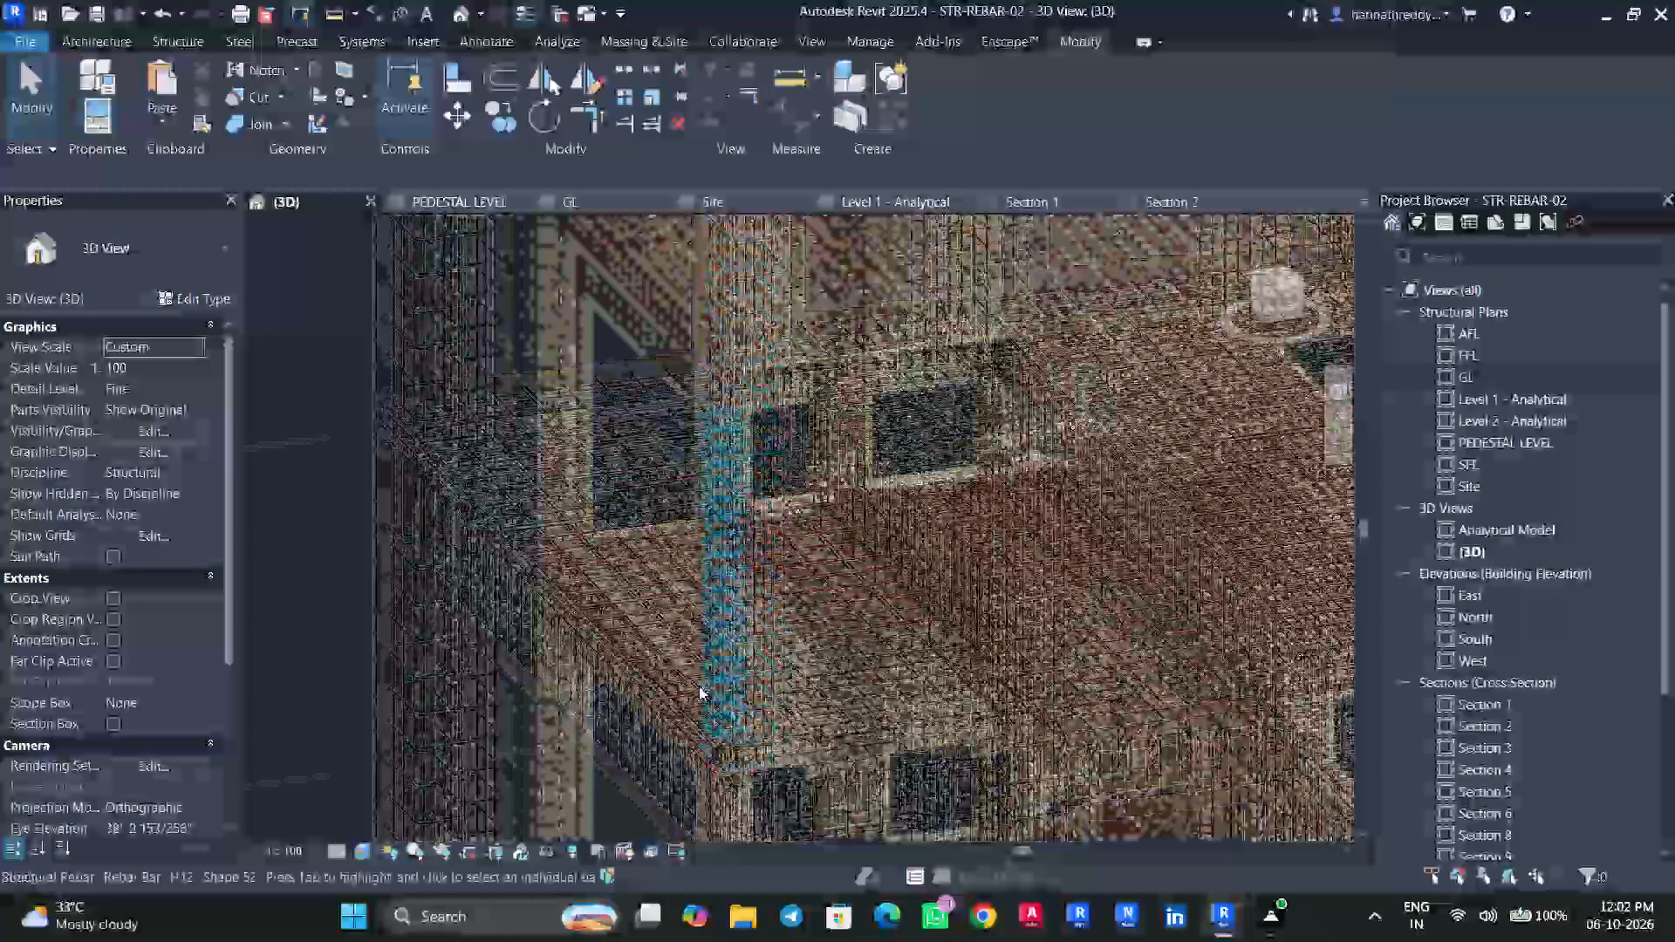
pyautogui.scroll(-4, 699, 686)
pyautogui.keyDown('shift'); pyautogui.moveTo(683, 687); pyautogui.dragTo(1115, 699, button='middle'); pyautogui.keyUp('shift')
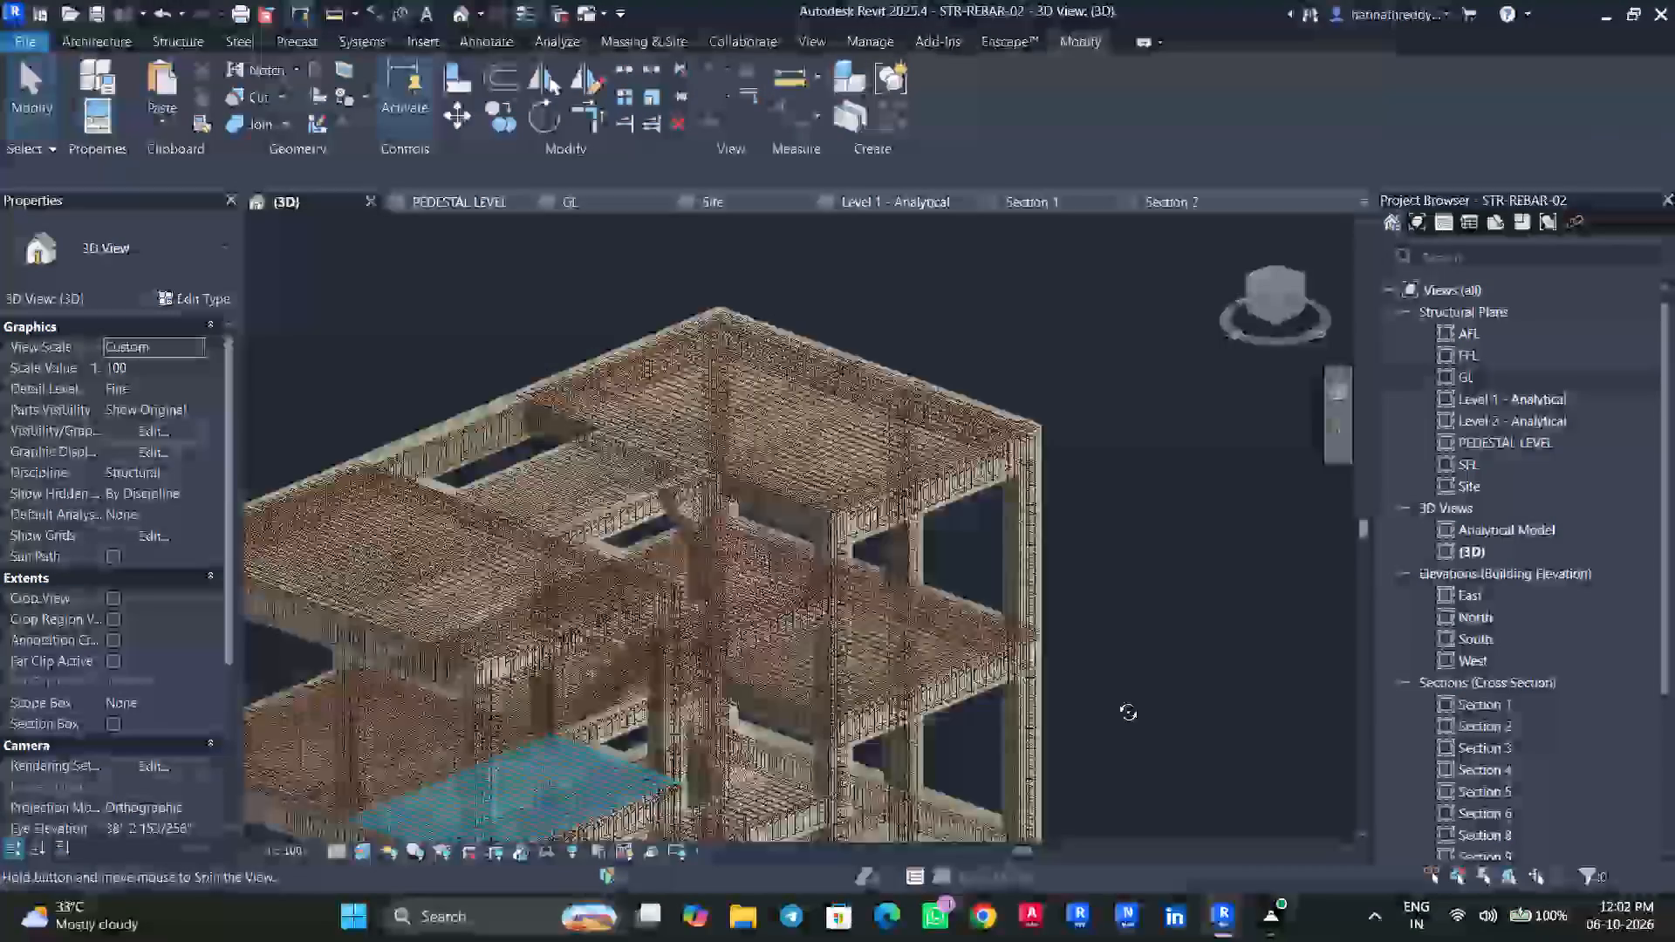
pyautogui.keyDown('shift'); pyautogui.moveTo(1115, 699); pyautogui.dragTo(1200, 699, button='middle'); pyautogui.keyUp('shift')
pyautogui.scroll(1, 1198, 700)
pyautogui.moveTo(1194, 699); pyautogui.dragTo(1033, 460, button='middle')
pyautogui.keyDown('shift'); pyautogui.moveTo(1014, 465); pyautogui.dragTo(826, 441, button='middle'); pyautogui.keyUp('shift')
pyautogui.scroll(11, 1002, 483)
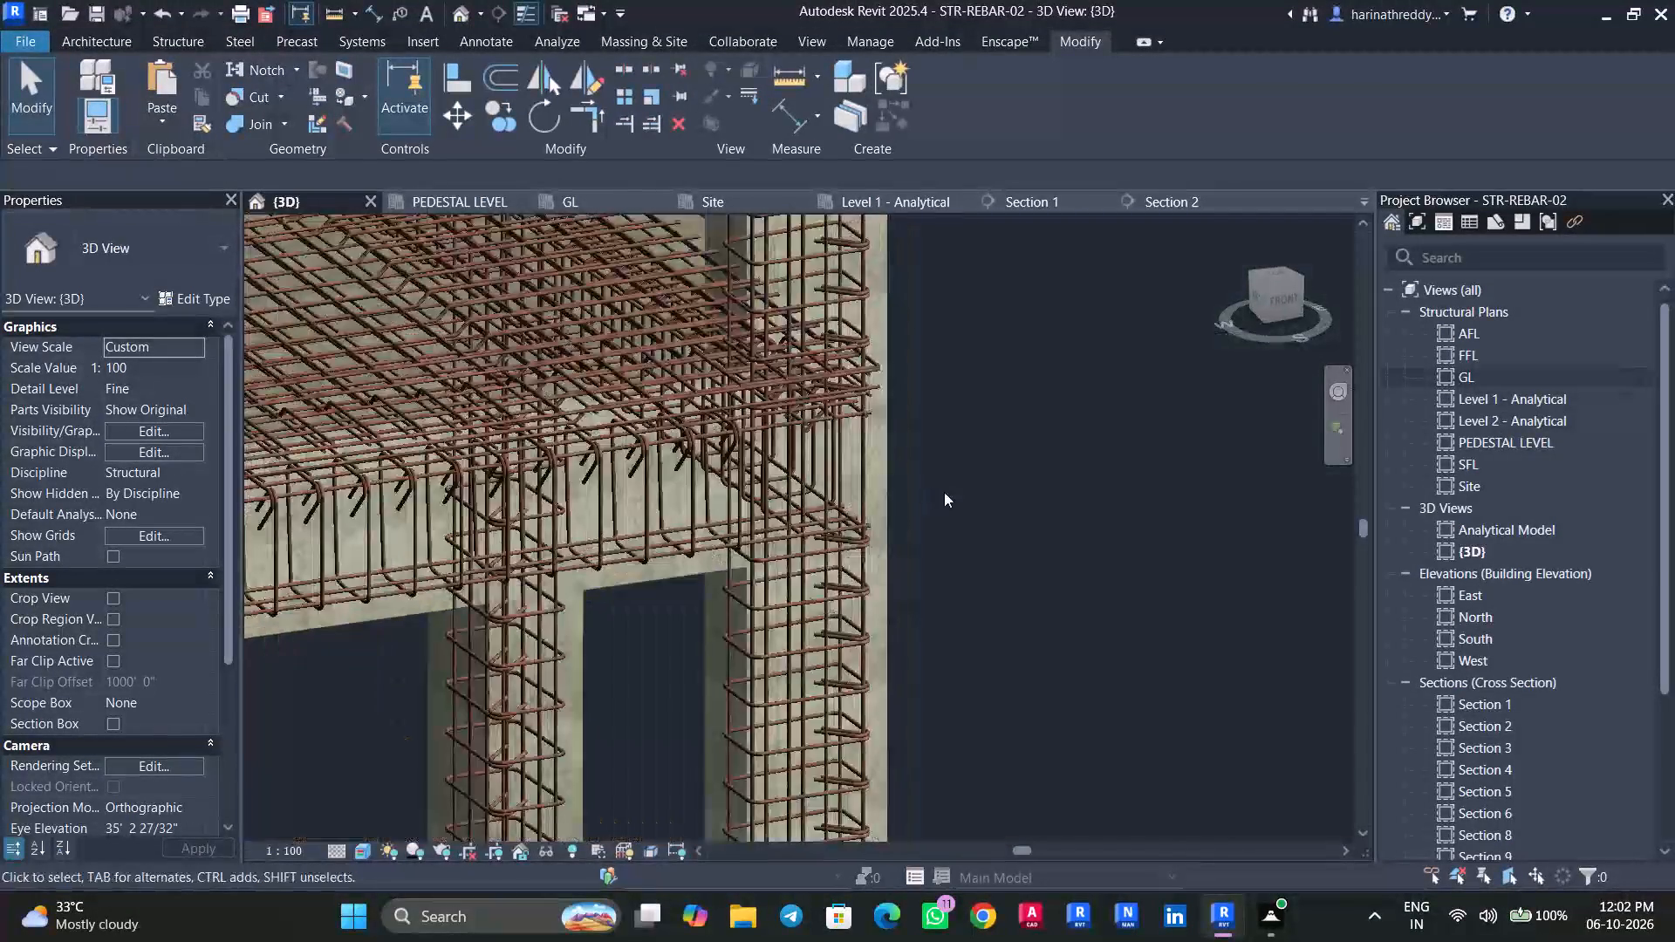
pyautogui.scroll(-7, 1033, 514)
pyautogui.scroll(1, 1033, 514)
pyautogui.scroll(-4, 1033, 514)
pyautogui.keyDown('shift'); pyautogui.moveTo(1078, 535); pyautogui.dragTo(1077, 614, button='middle'); pyautogui.keyUp('shift')
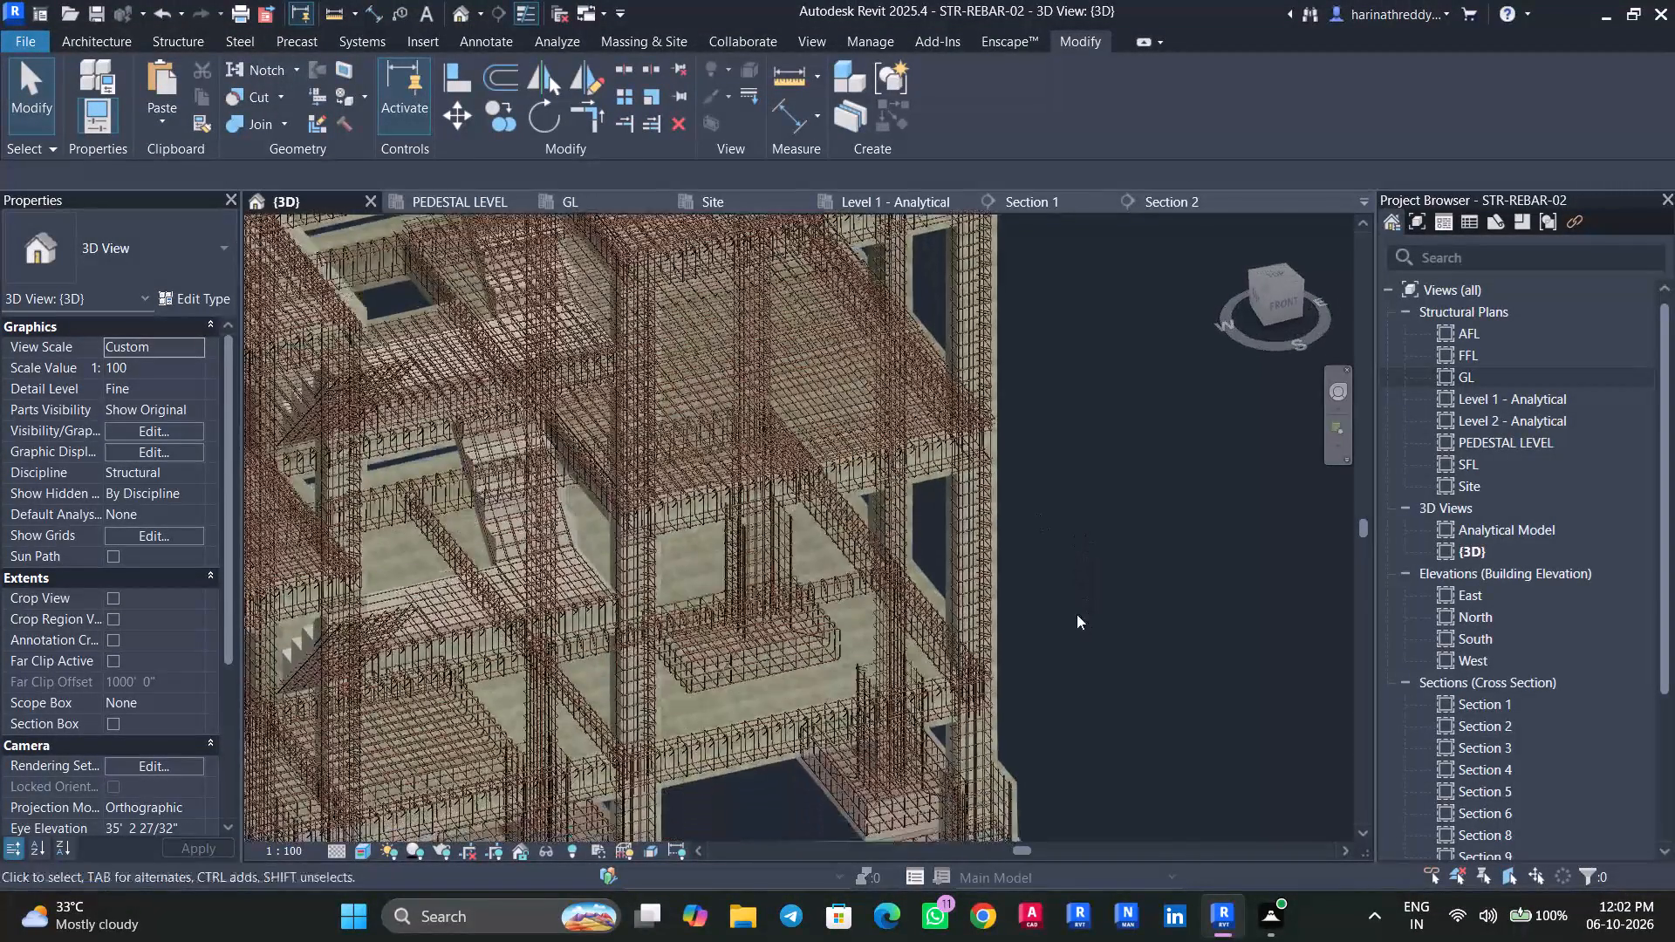
pyautogui.keyDown('shift'); pyautogui.moveTo(1082, 616); pyautogui.dragTo(1131, 625, button='middle'); pyautogui.keyUp('shift')
pyautogui.moveTo(1092, 662); pyautogui.dragTo(1157, 339, button='middle')
pyautogui.scroll(1, 1091, 656)
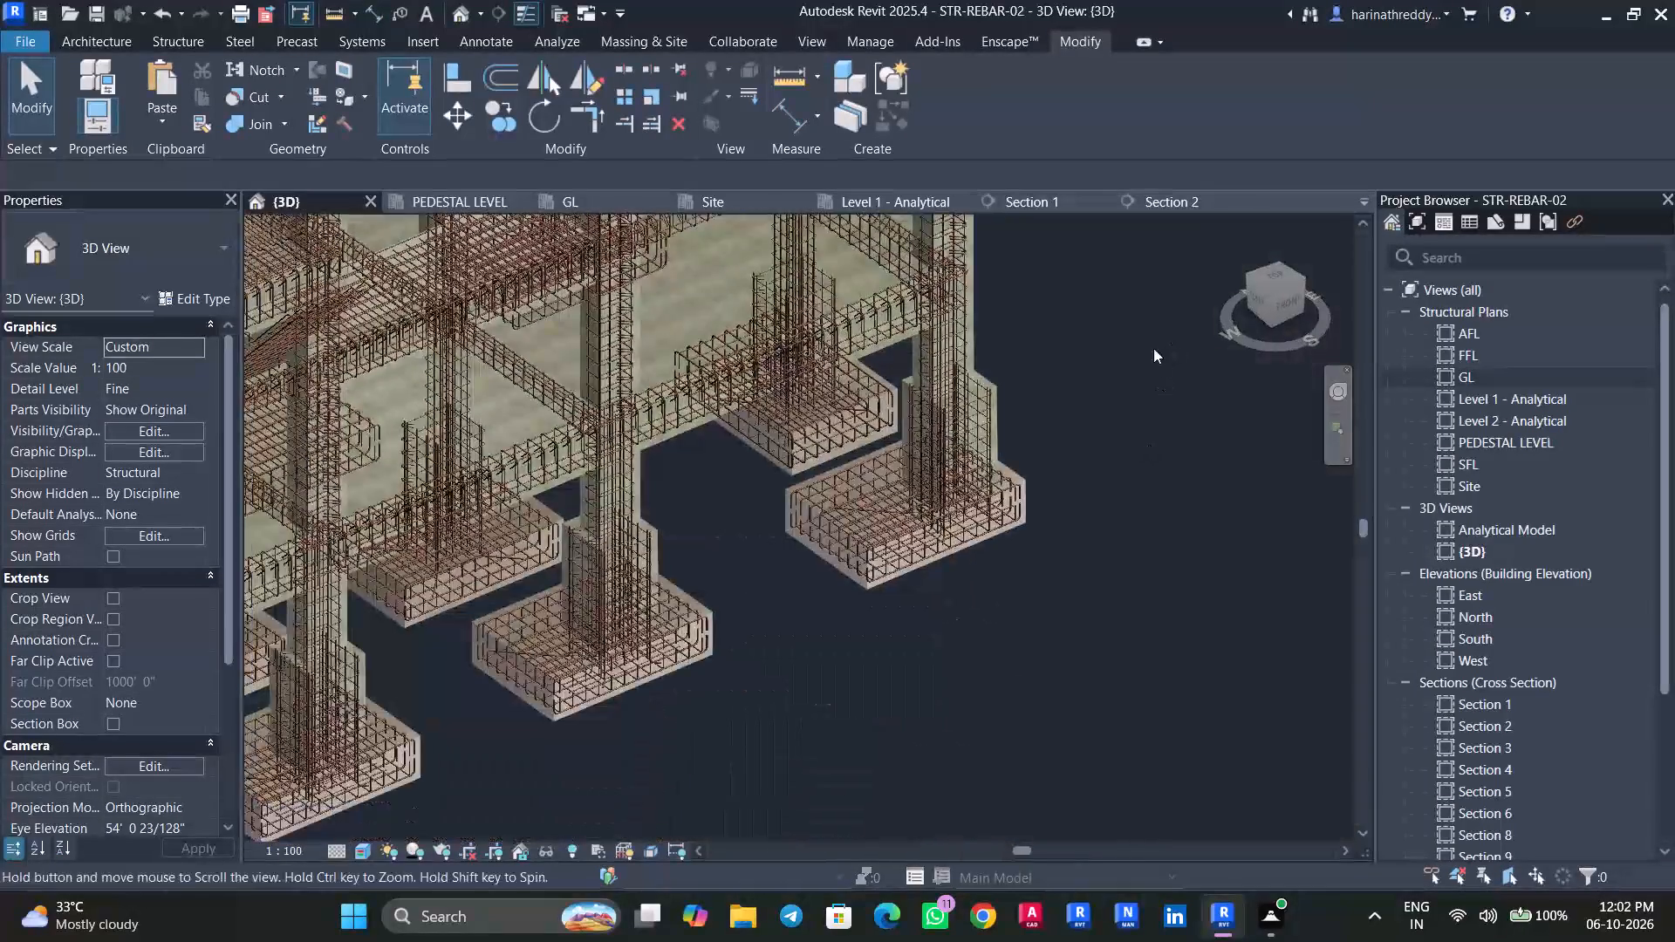
pyautogui.moveTo(1032, 602); pyautogui.dragTo(1133, 564, button='middle')
pyautogui.scroll(-11, 1061, 581)
pyautogui.keyDown('shift'); pyautogui.moveTo(1023, 637); pyautogui.dragTo(1241, 598, button='middle'); pyautogui.keyUp('shift')
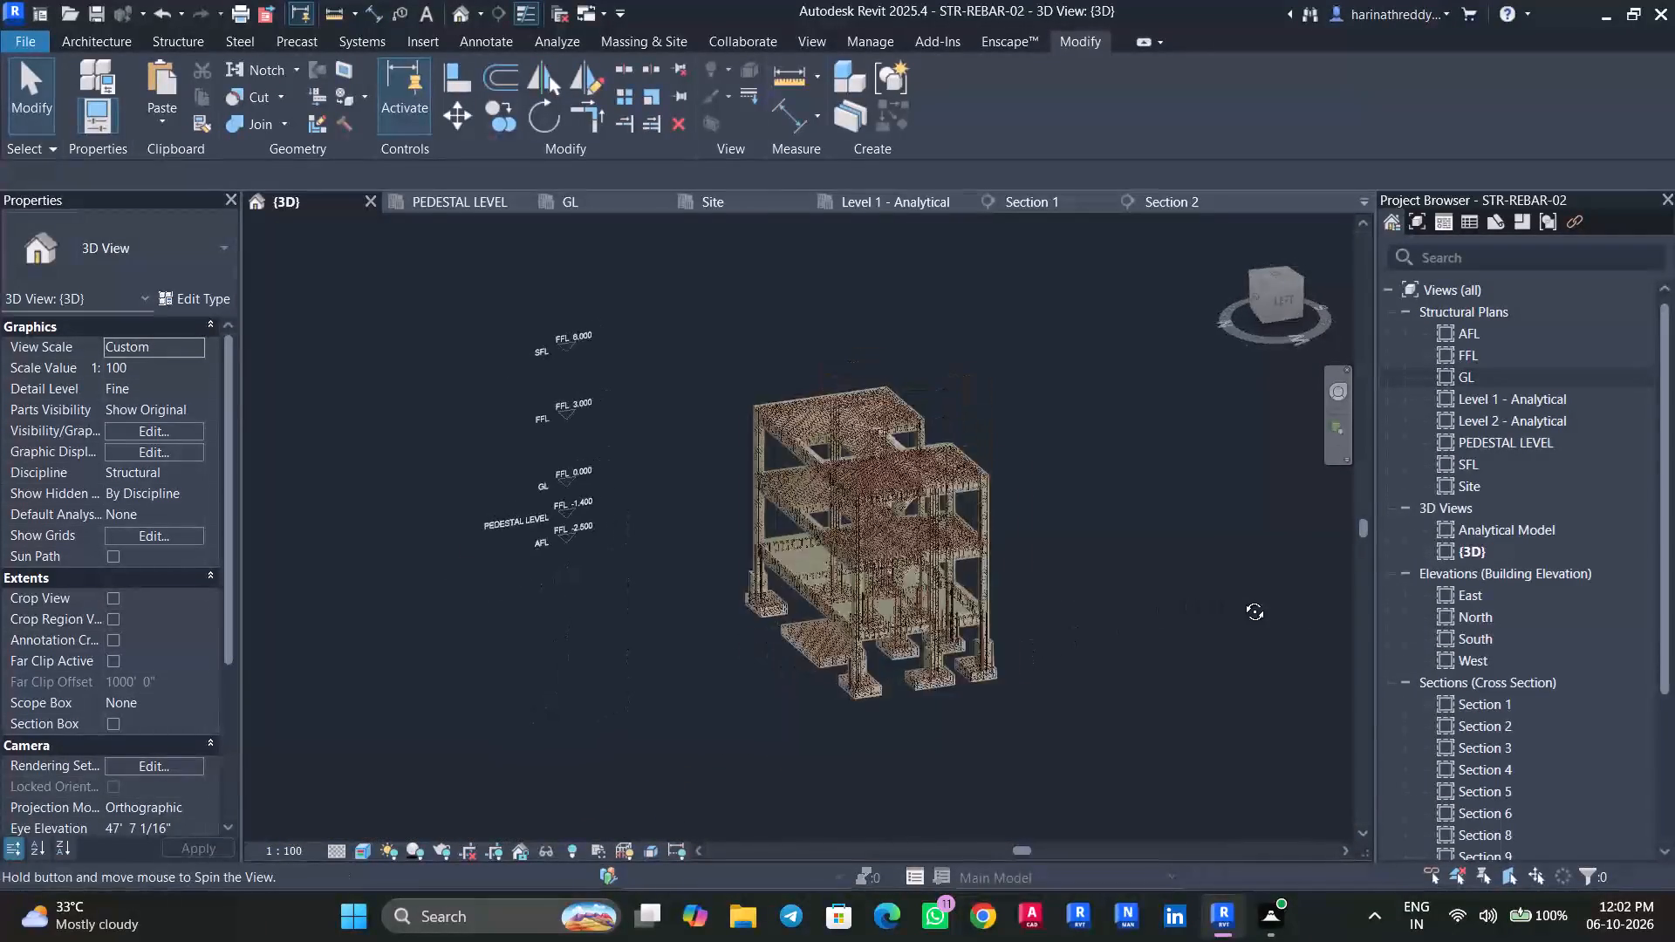
pyautogui.keyDown('shift'); pyautogui.moveTo(1241, 598); pyautogui.dragTo(1367, 599, button='middle'); pyautogui.keyUp('shift')
pyautogui.scroll(14, 792, 555)
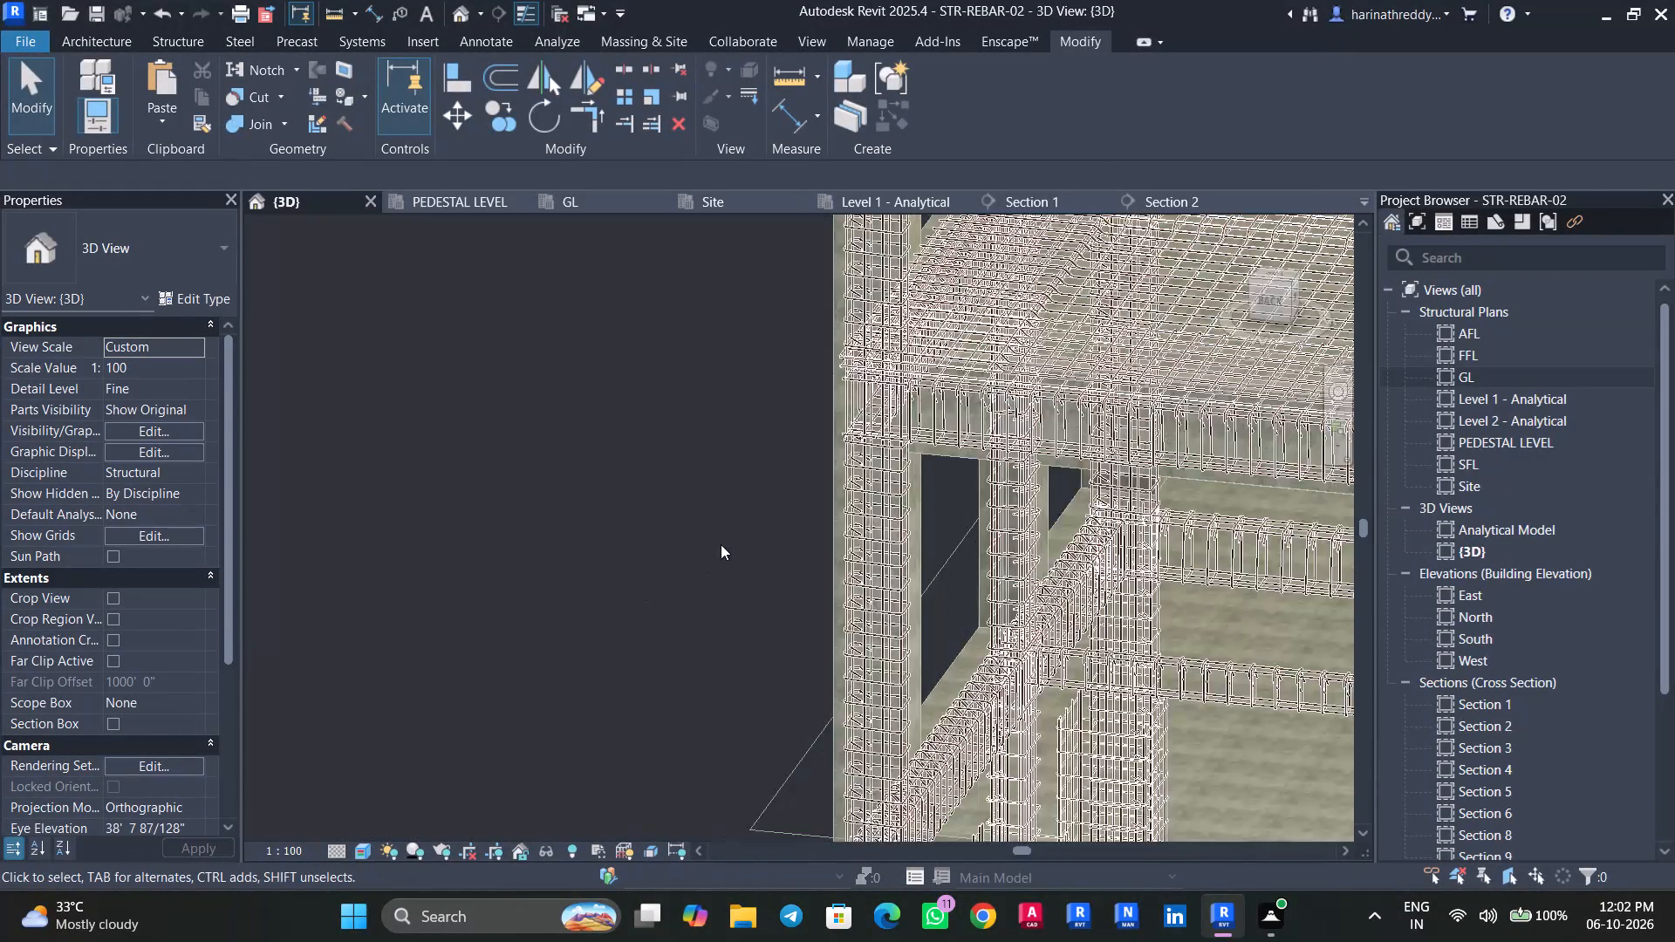
pyautogui.scroll(4, 721, 542)
pyautogui.moveTo(717, 541); pyautogui.dragTo(580, 633, button='middle')
# Save the STR-REBAR-02 project.
pyautogui.hotkey('ctrl', 's')
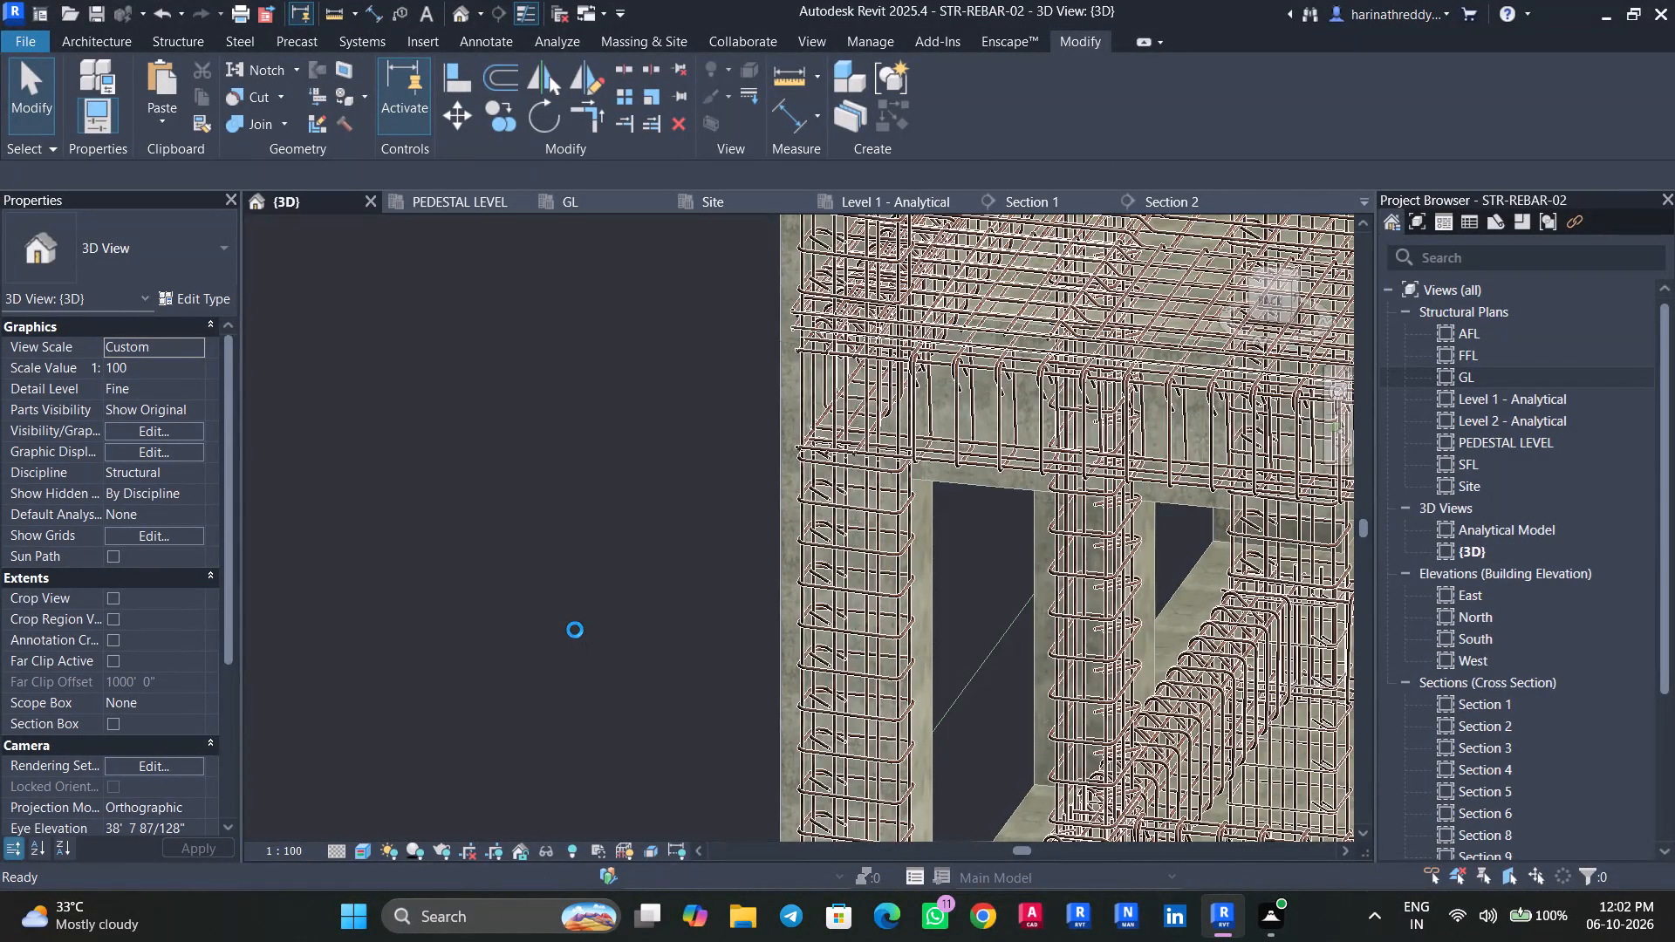
pyautogui.scroll(-4, 534, 624)
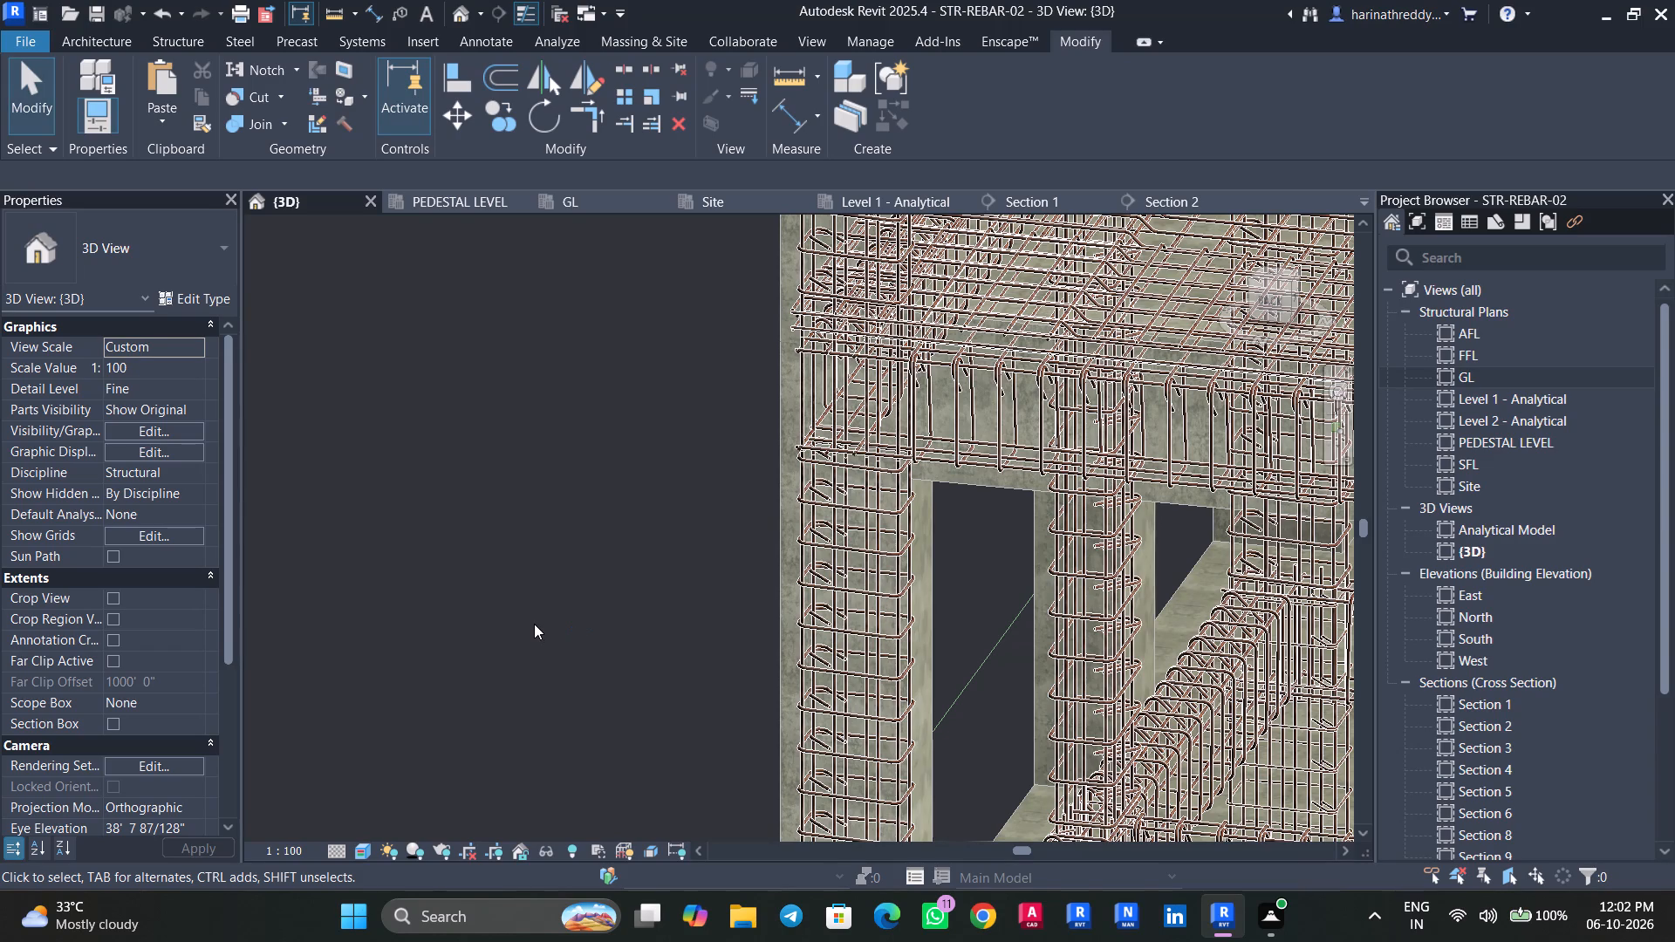
# Save the STR-REBAR-02 project again after viewing the whole reinforced frame from all sides.
pyautogui.scroll(-10, 534, 624)
pyautogui.keyDown('shift'); pyautogui.moveTo(1247, 749); pyautogui.dragTo(1231, 749, button='middle'); pyautogui.keyUp('shift')
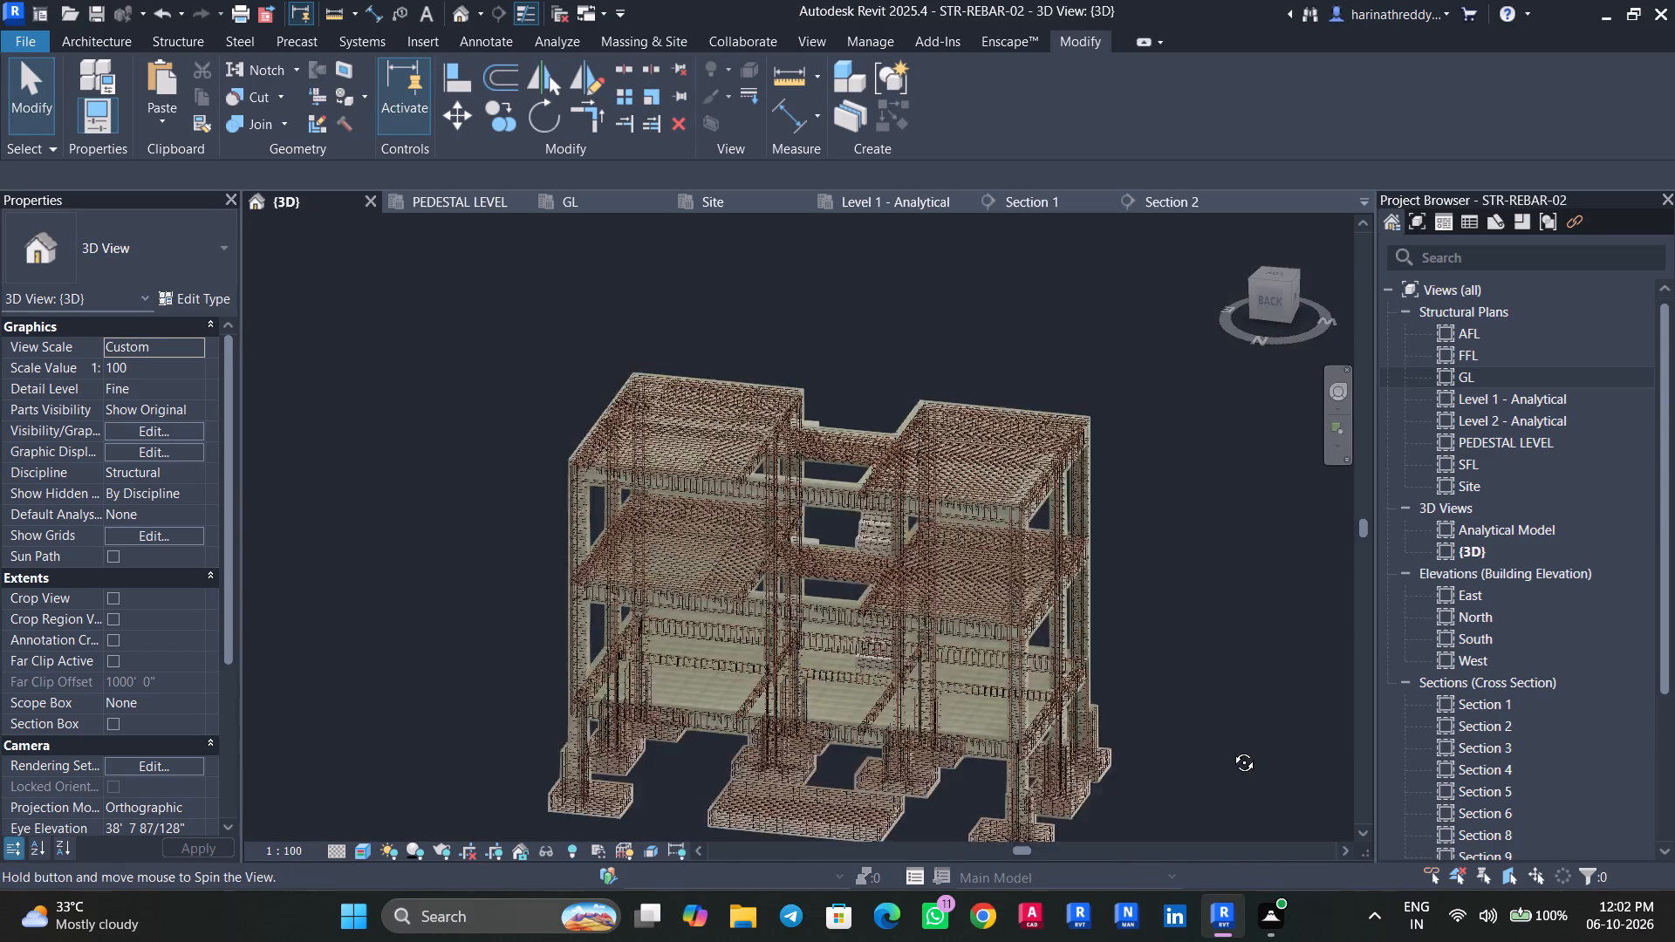
pyautogui.keyDown('shift'); pyautogui.moveTo(1231, 749); pyautogui.dragTo(690, 779, button='middle'); pyautogui.keyUp('shift')
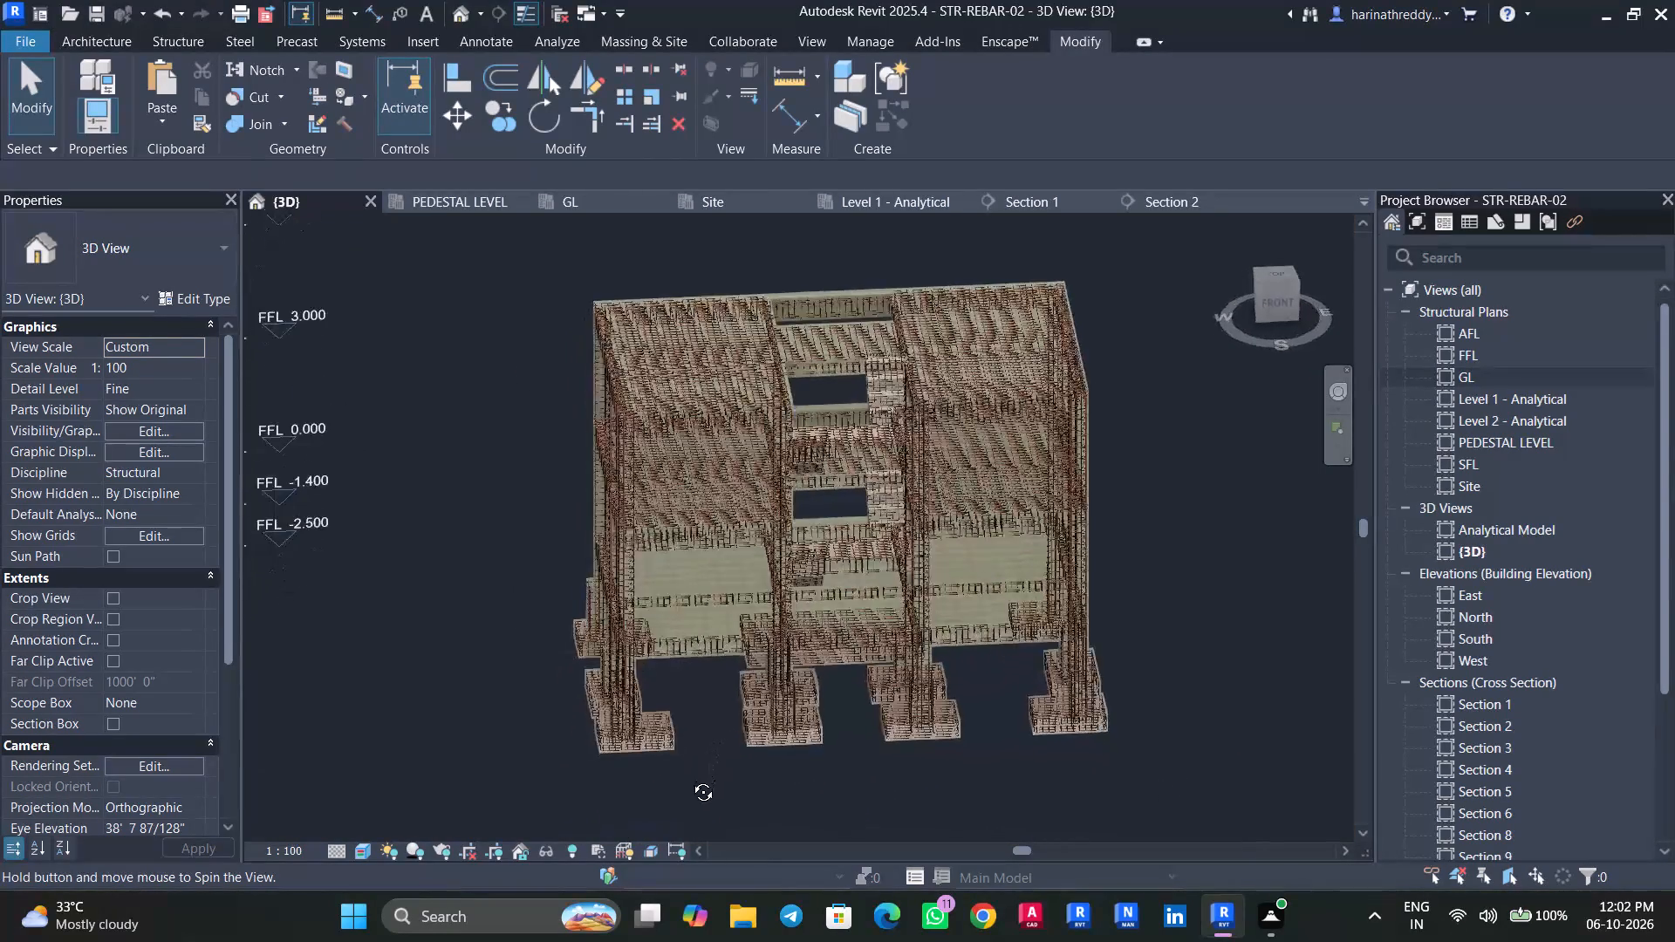
pyautogui.keyDown('shift'); pyautogui.moveTo(690, 779); pyautogui.dragTo(993, 433, button='middle'); pyautogui.keyUp('shift')
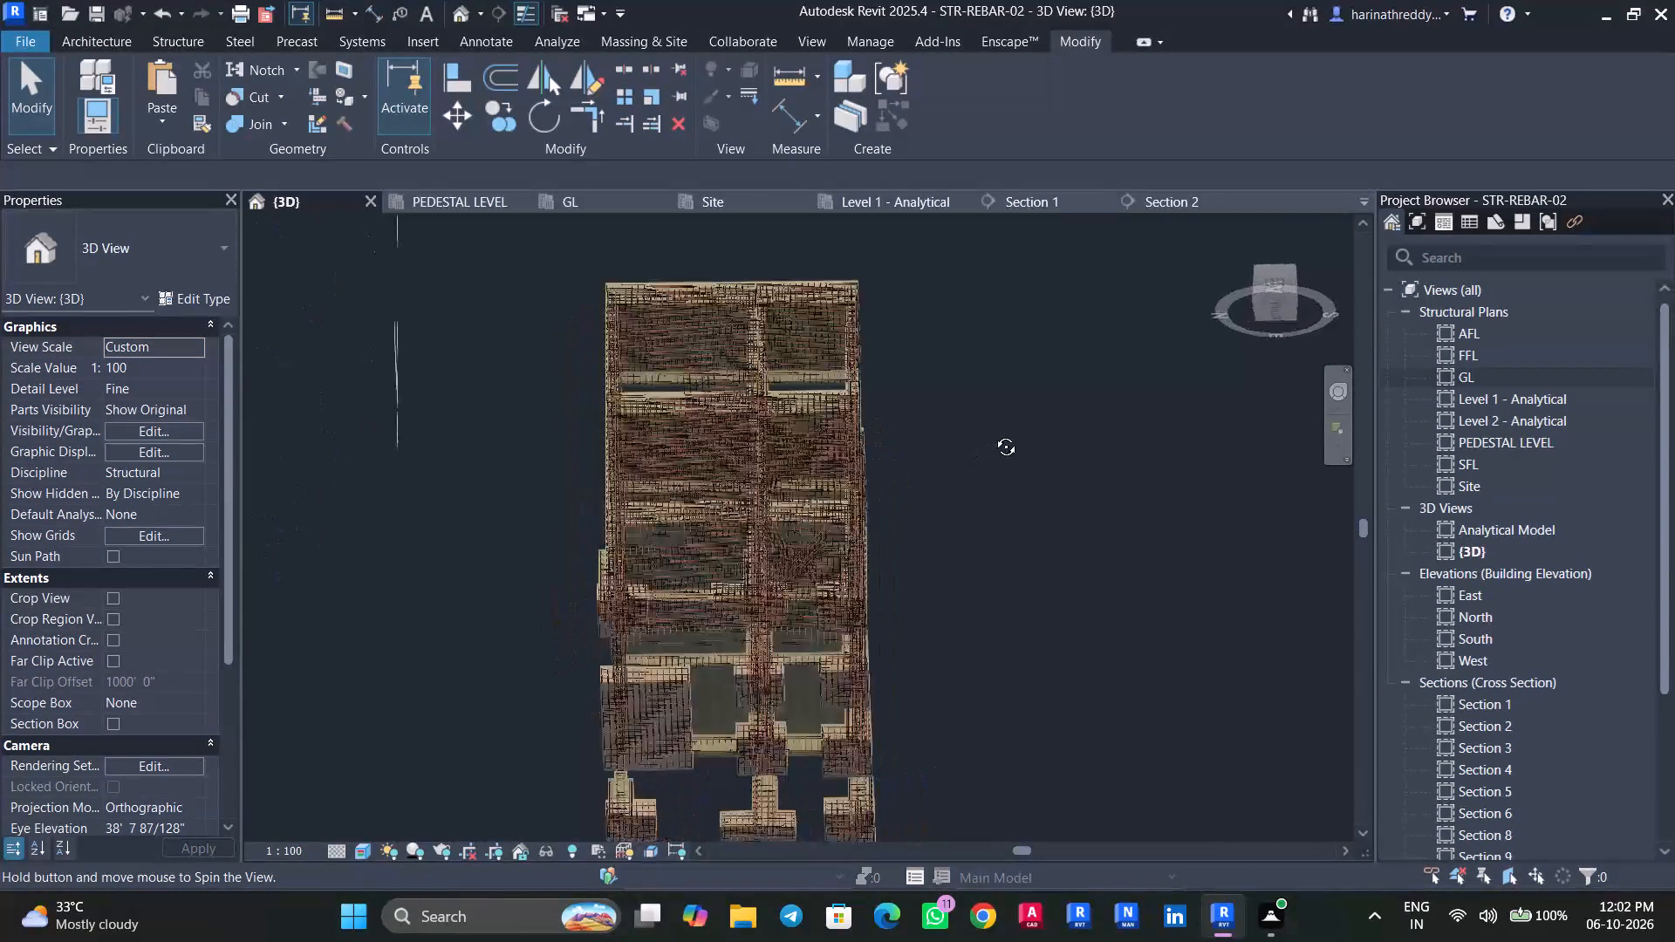
pyautogui.keyDown('shift'); pyautogui.moveTo(993, 433); pyautogui.dragTo(1202, 622, button='middle'); pyautogui.keyUp('shift')
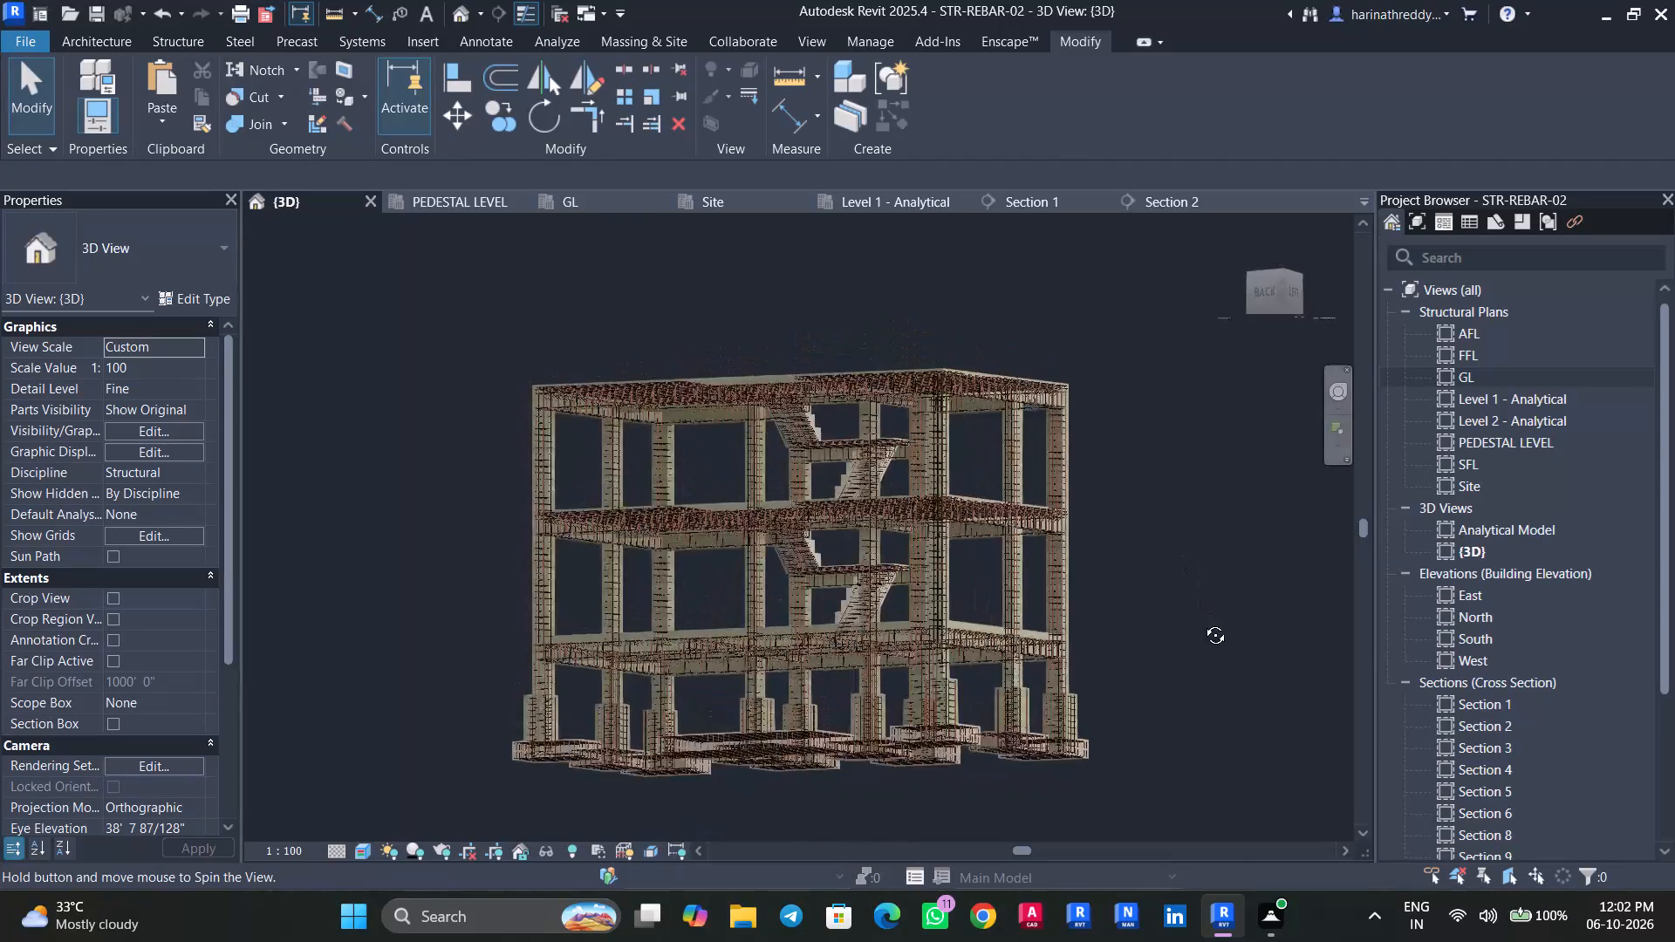
pyautogui.keyDown('shift'); pyautogui.moveTo(1202, 622); pyautogui.dragTo(1197, 756, button='middle'); pyautogui.keyUp('shift')
pyautogui.hotkey('ctrl', 's')
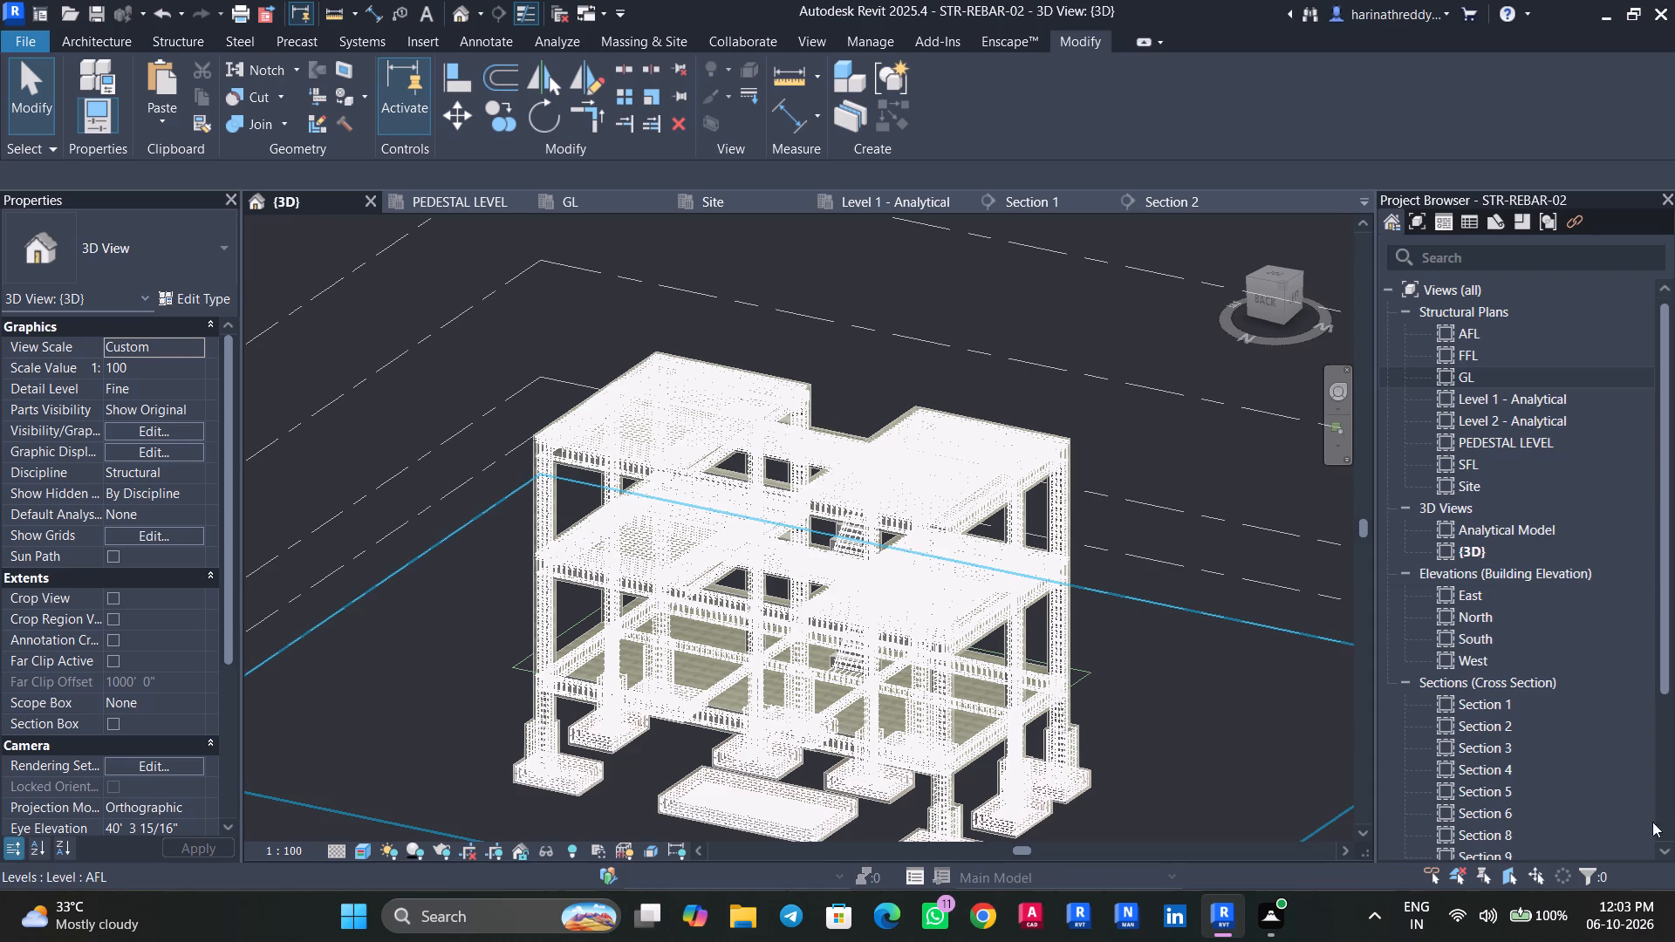
# Open the AFL structural plan at the footing and pedestal layout.
pyautogui.click(1481, 340)
pyautogui.doubleClick(1479, 333)
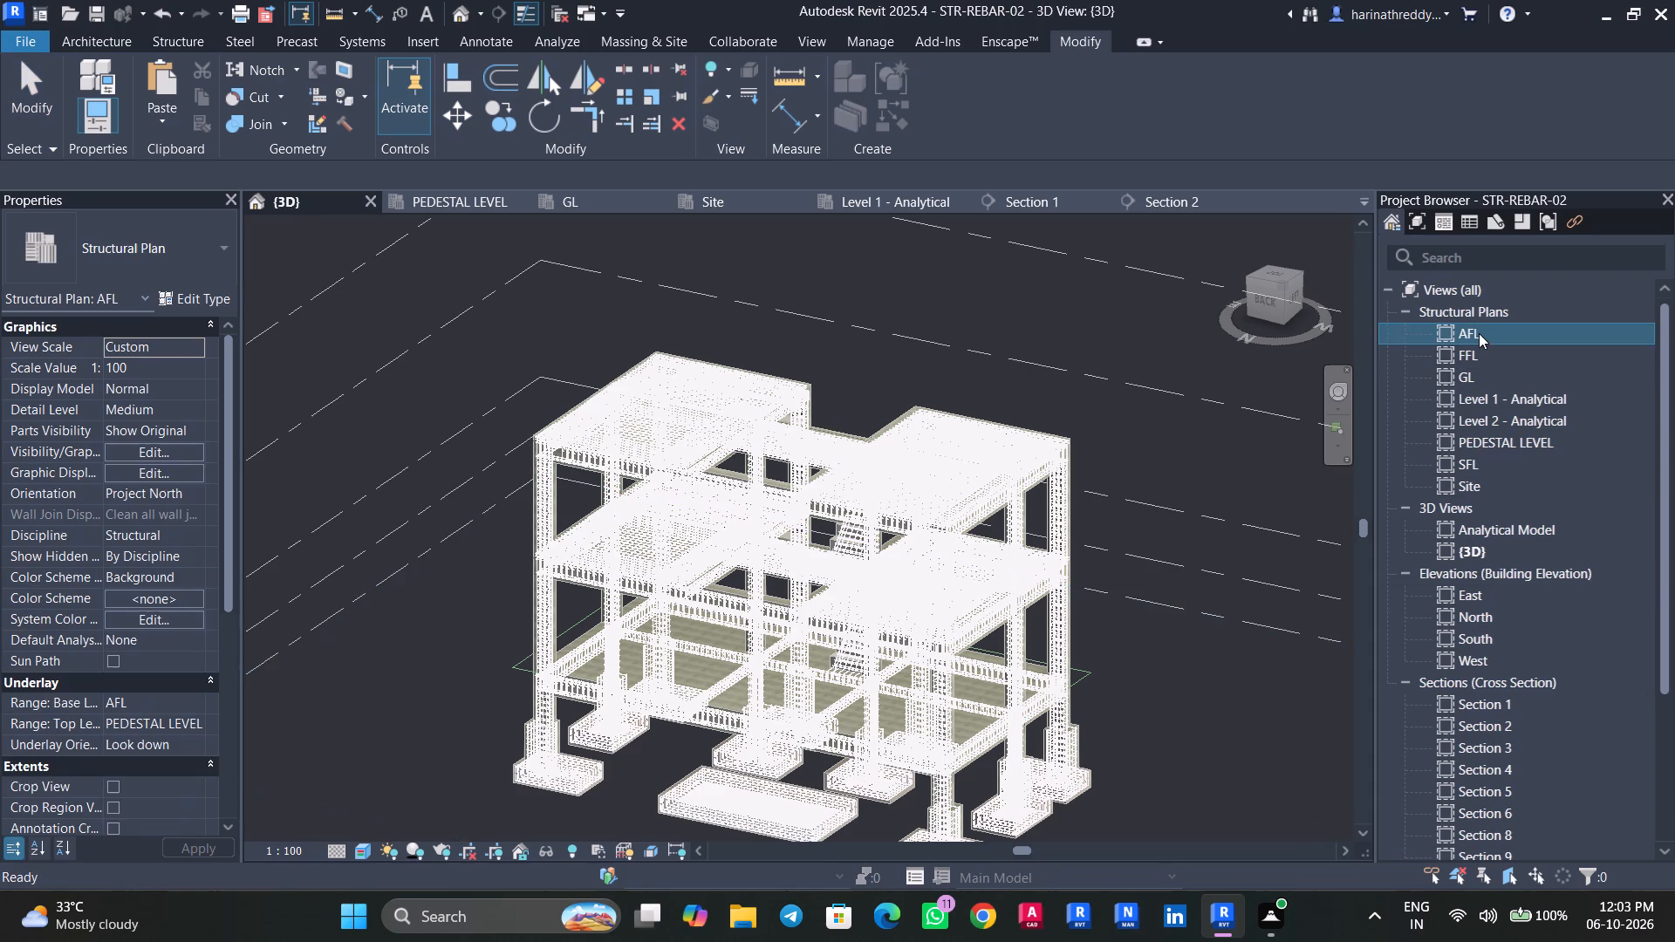
pyautogui.scroll(5, 664, 638)
pyautogui.moveTo(704, 624); pyautogui.dragTo(787, 764, button='middle')
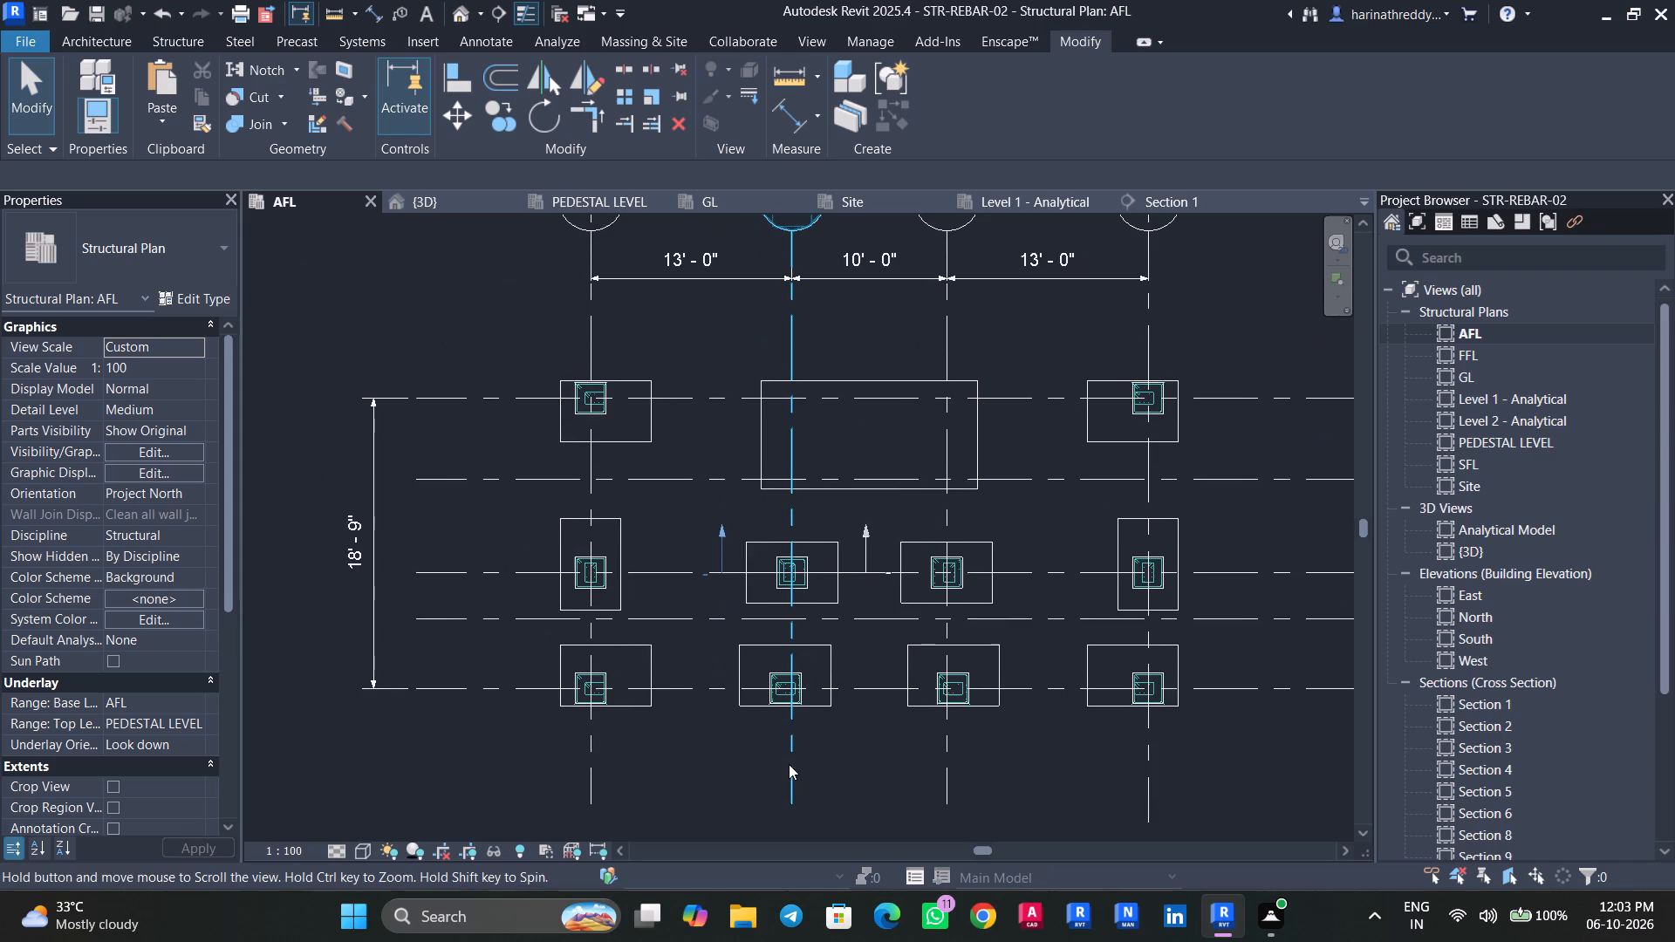
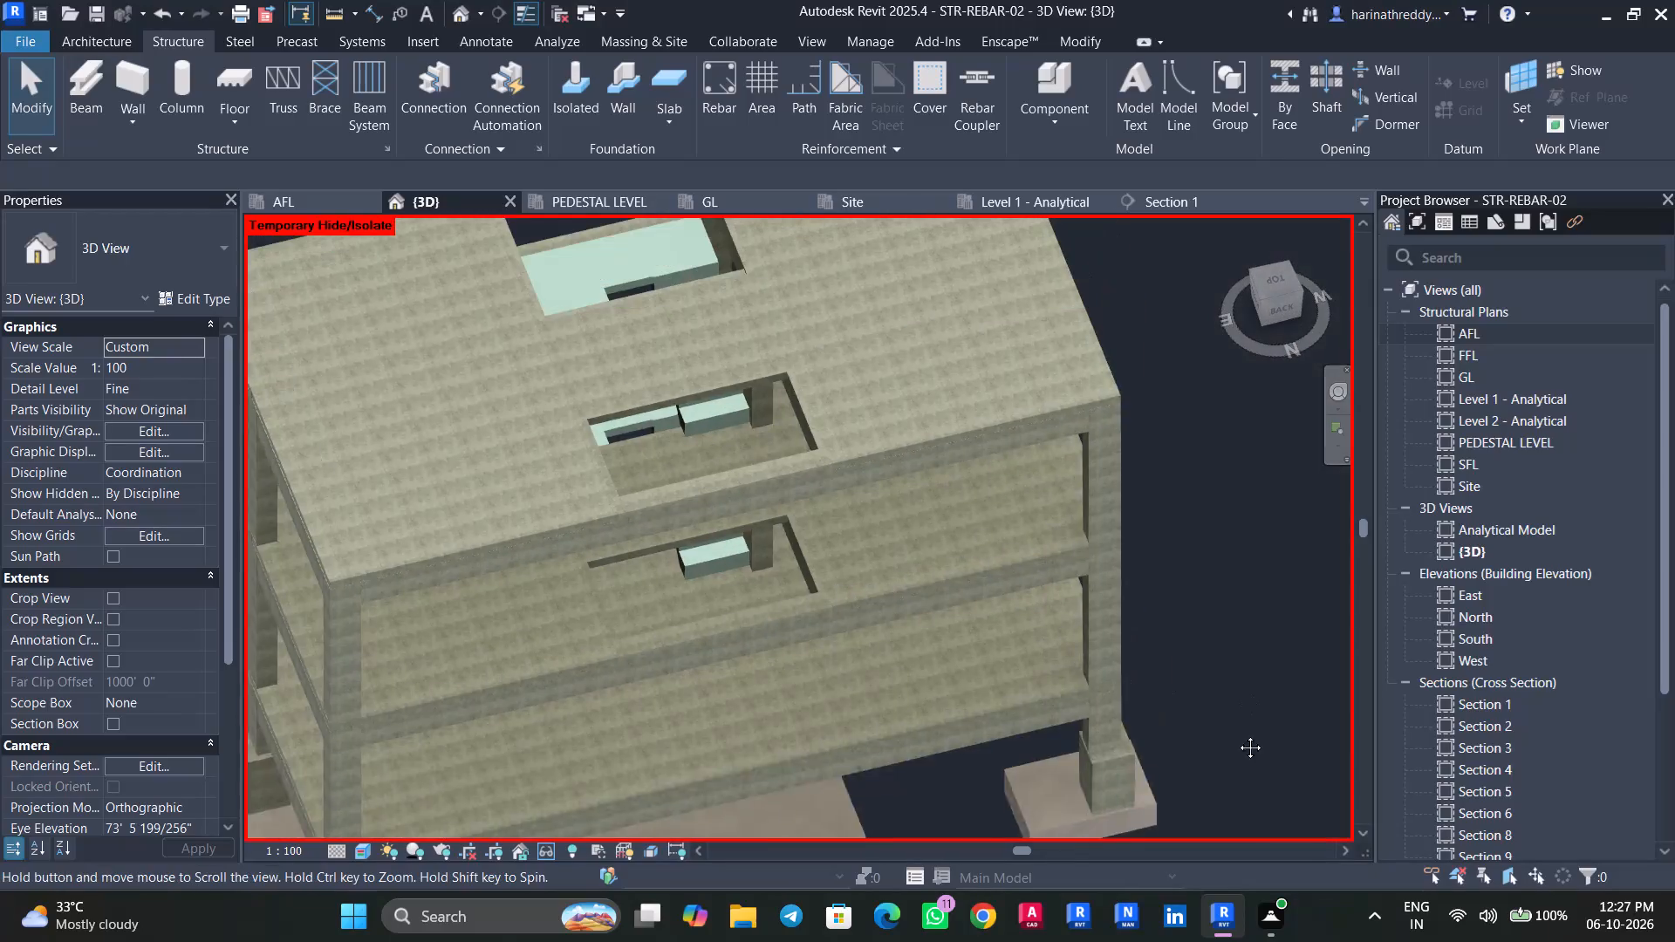
# Open the SFL structural plan at the slab opening between grids 2 and 3.
pyautogui.keyDown('shift'); pyautogui.scroll(1, 1237, 750); pyautogui.keyUp('shift')
pyautogui.keyDown('shift'); pyautogui.moveTo(1237, 750); pyautogui.dragTo(1257, 708, button='middle'); pyautogui.keyUp('shift')
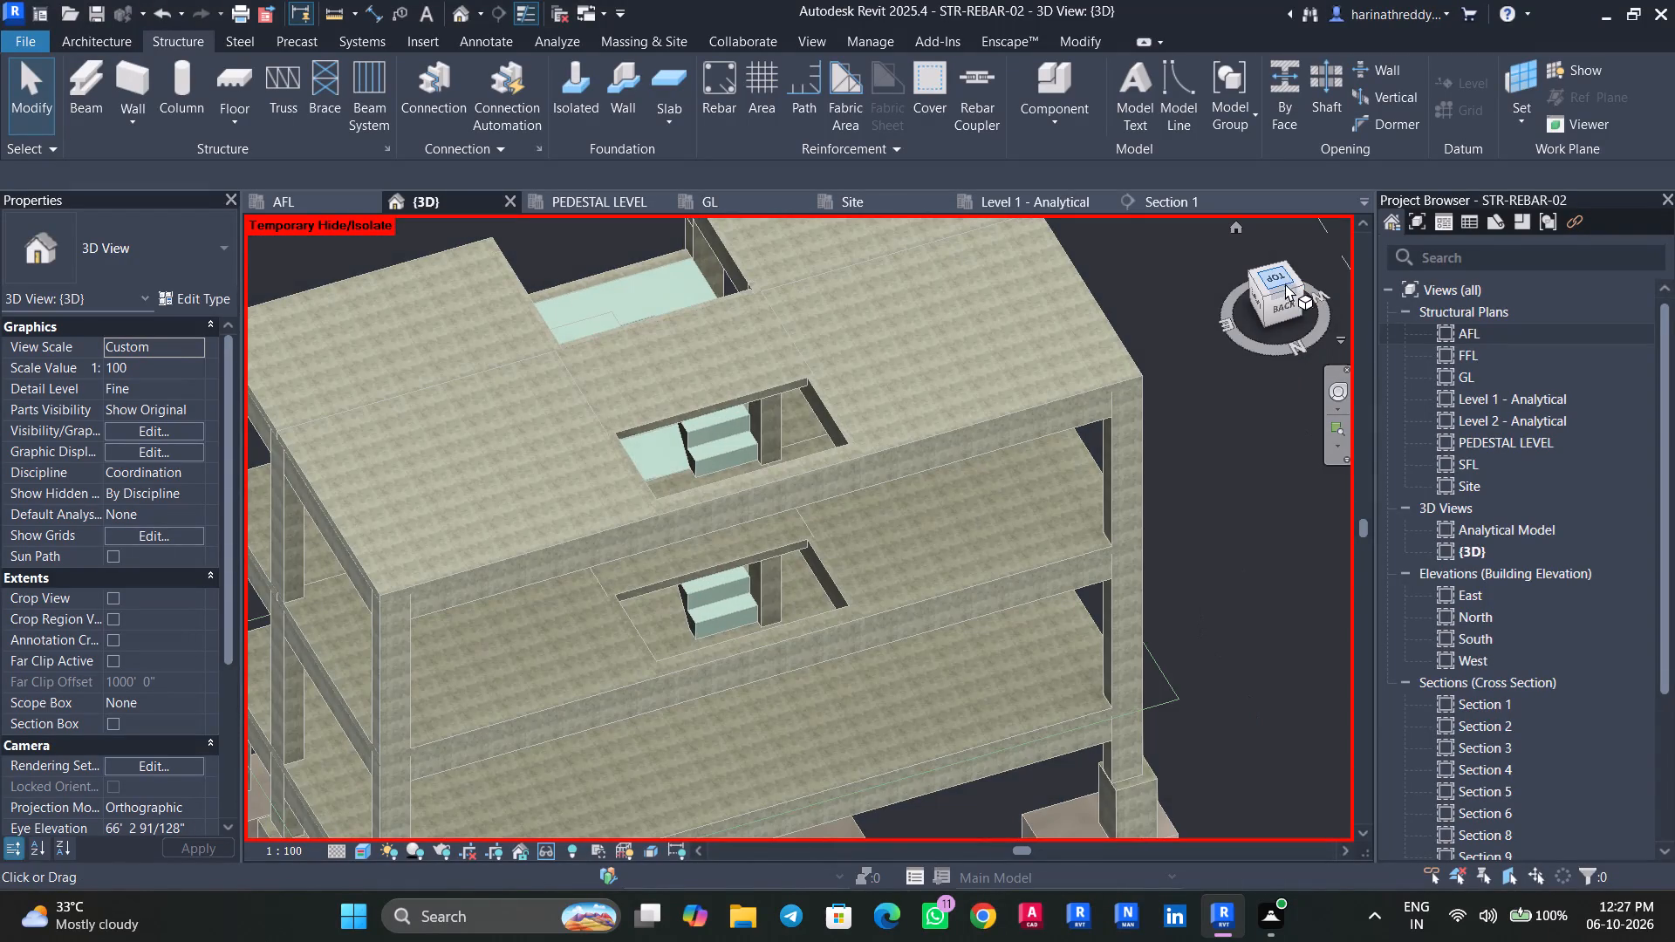
pyautogui.click(1282, 282)
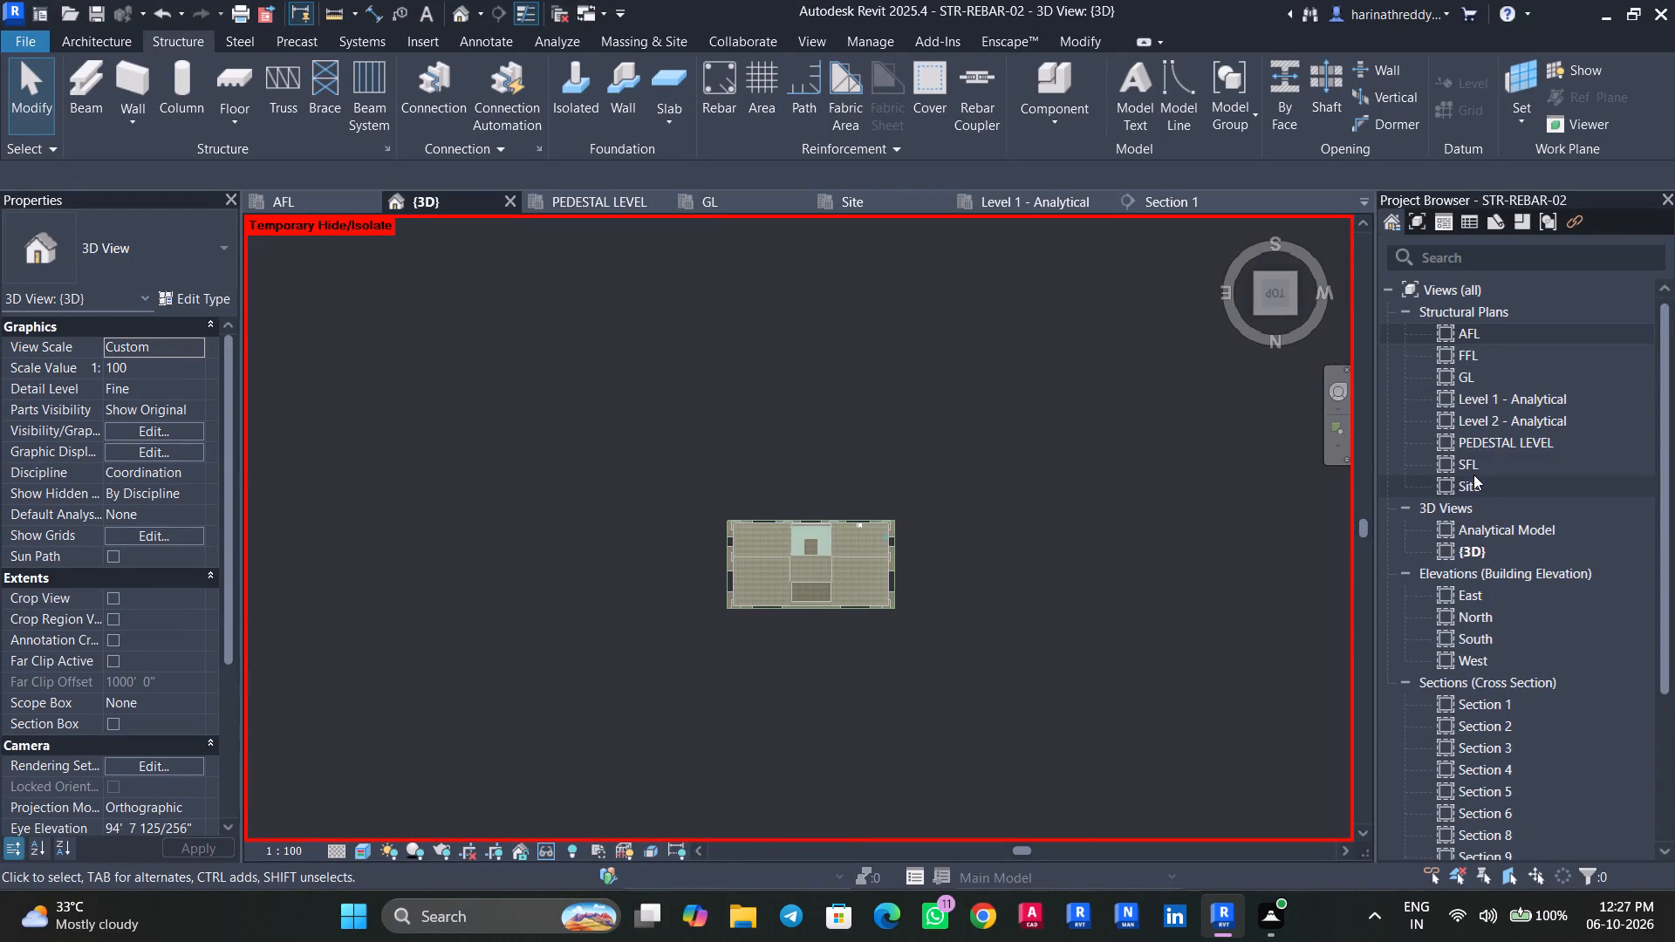
pyautogui.doubleClick(1478, 467)
pyautogui.scroll(12, 840, 468)
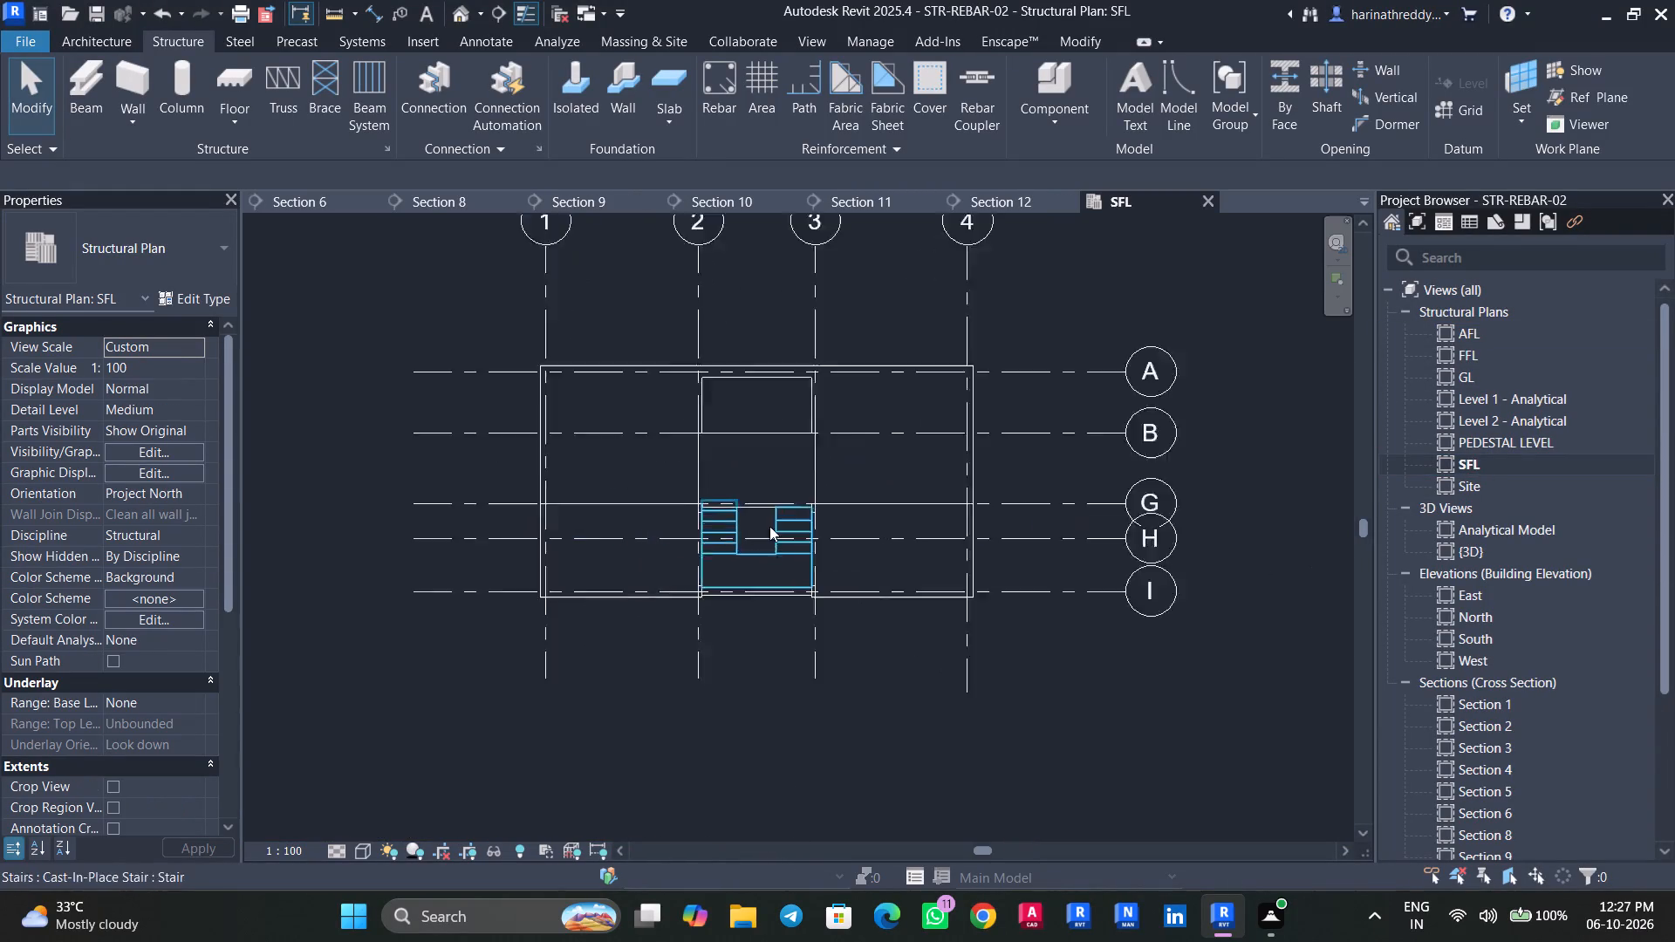
pyautogui.scroll(6, 710, 331)
pyautogui.moveTo(704, 352); pyautogui.dragTo(699, 477, button='middle')
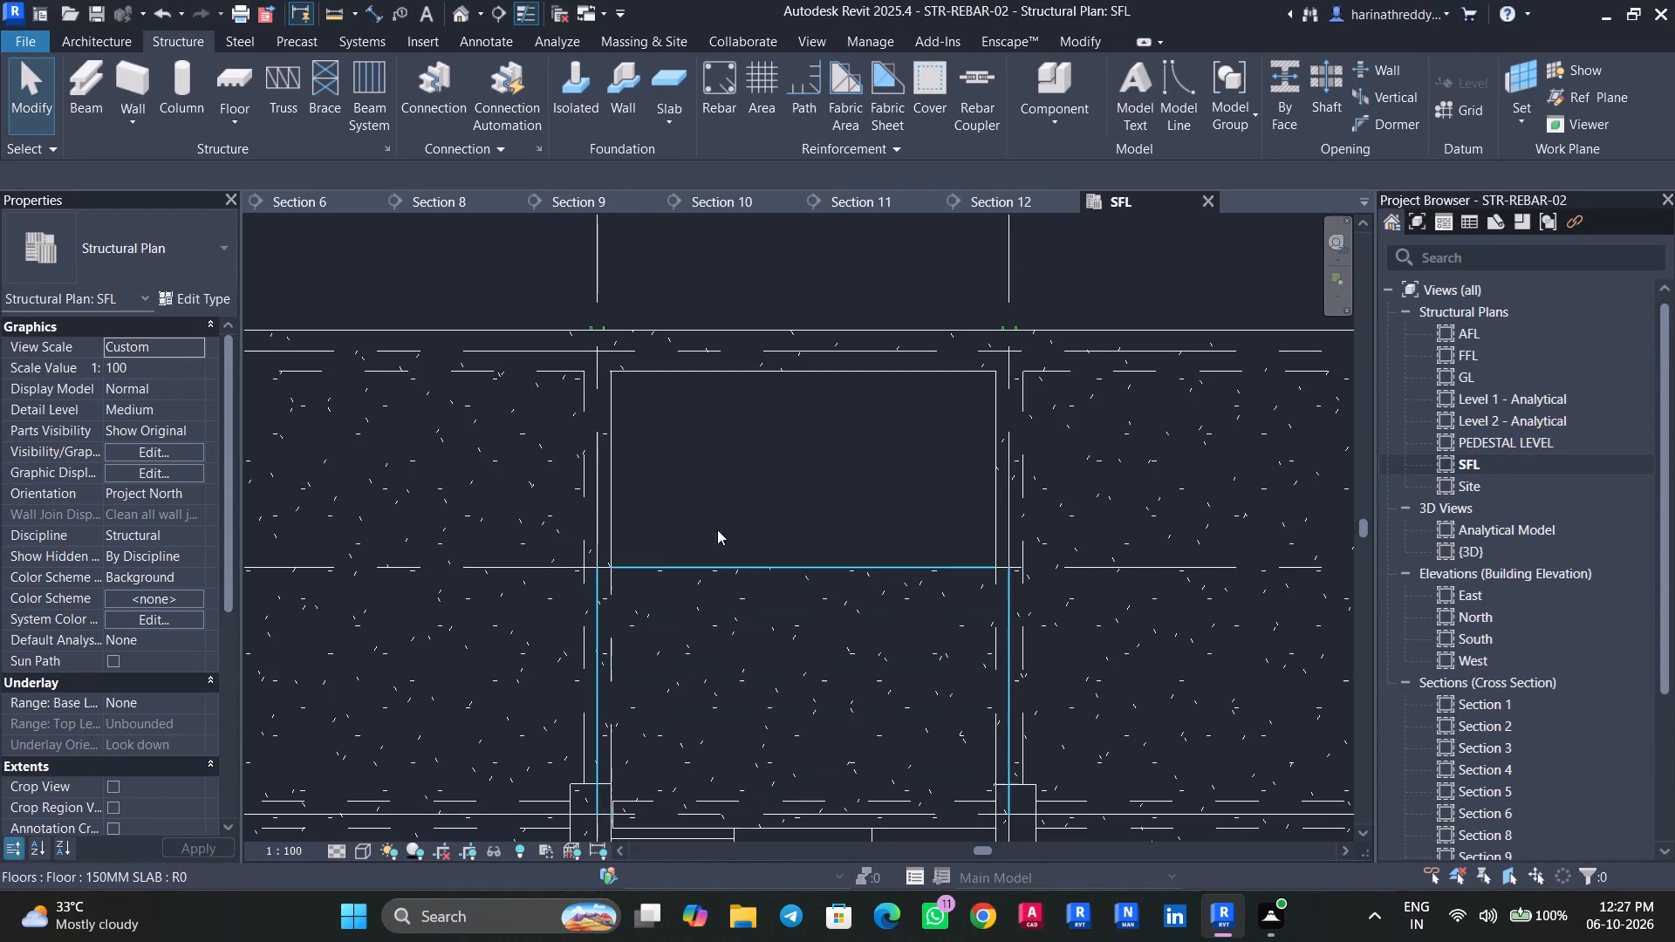
# Draw a 150MM RETAING WALL, location line Finish Face: Interior, about 9' 4 1/8" long along the opening's edge nearest grid A.
pyautogui.press('w')
pyautogui.press('a')
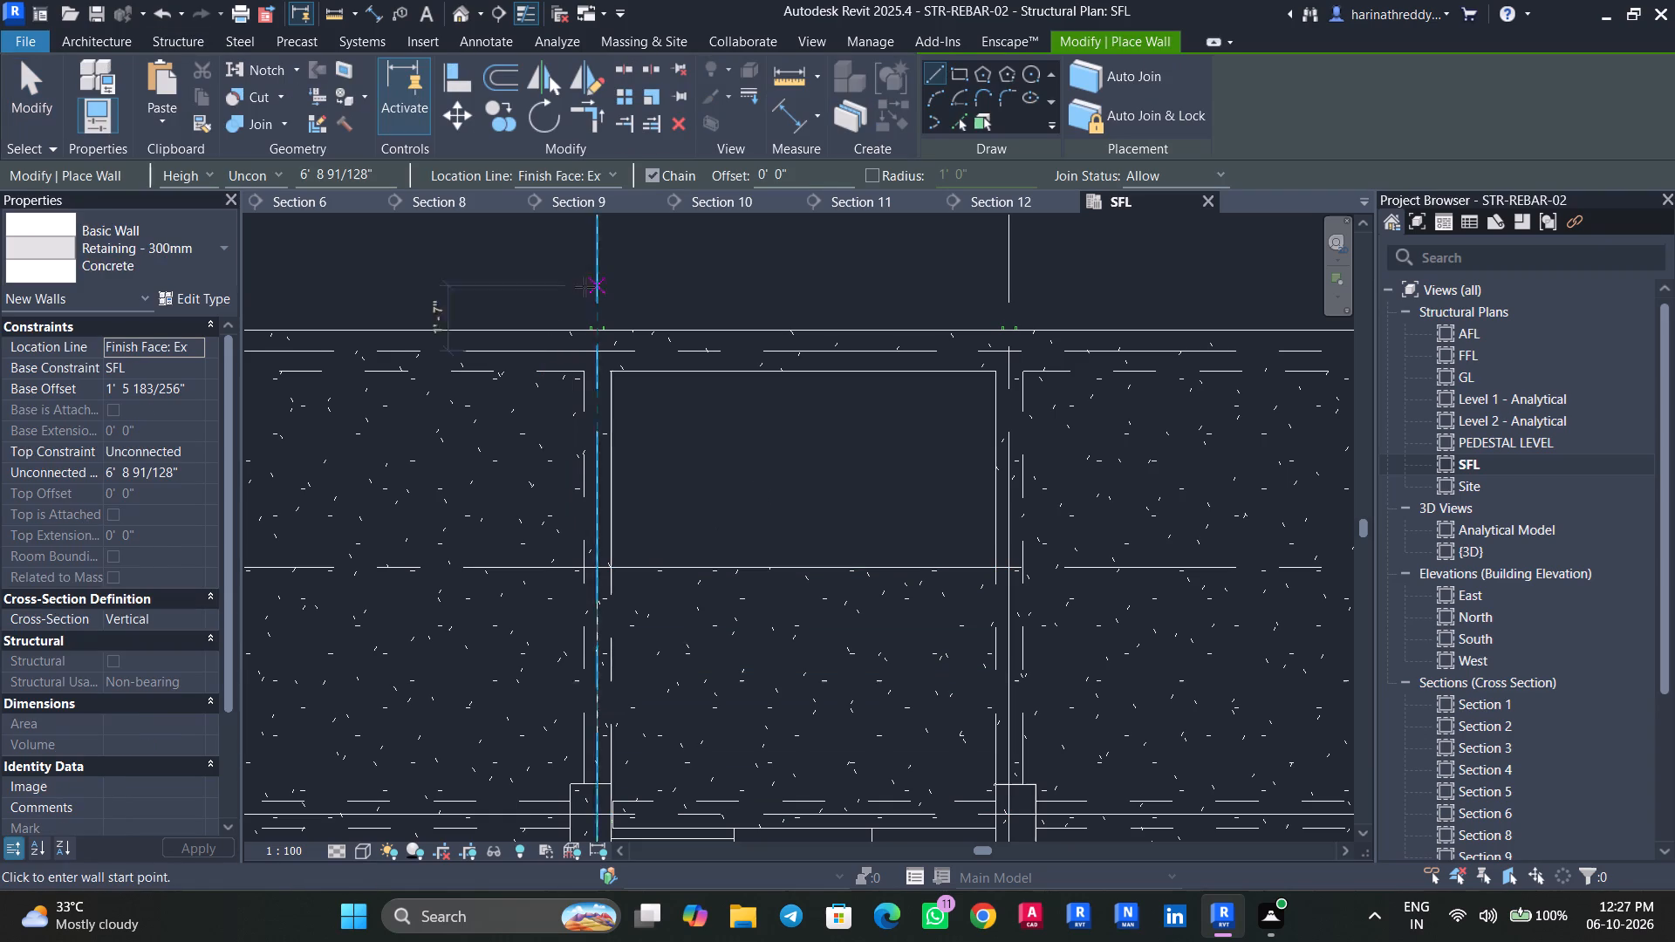
pyautogui.click(99, 229)
pyautogui.scroll(1, 138, 358)
pyautogui.scroll(-1, 138, 358)
pyautogui.scroll(6, 138, 358)
pyautogui.click(134, 363)
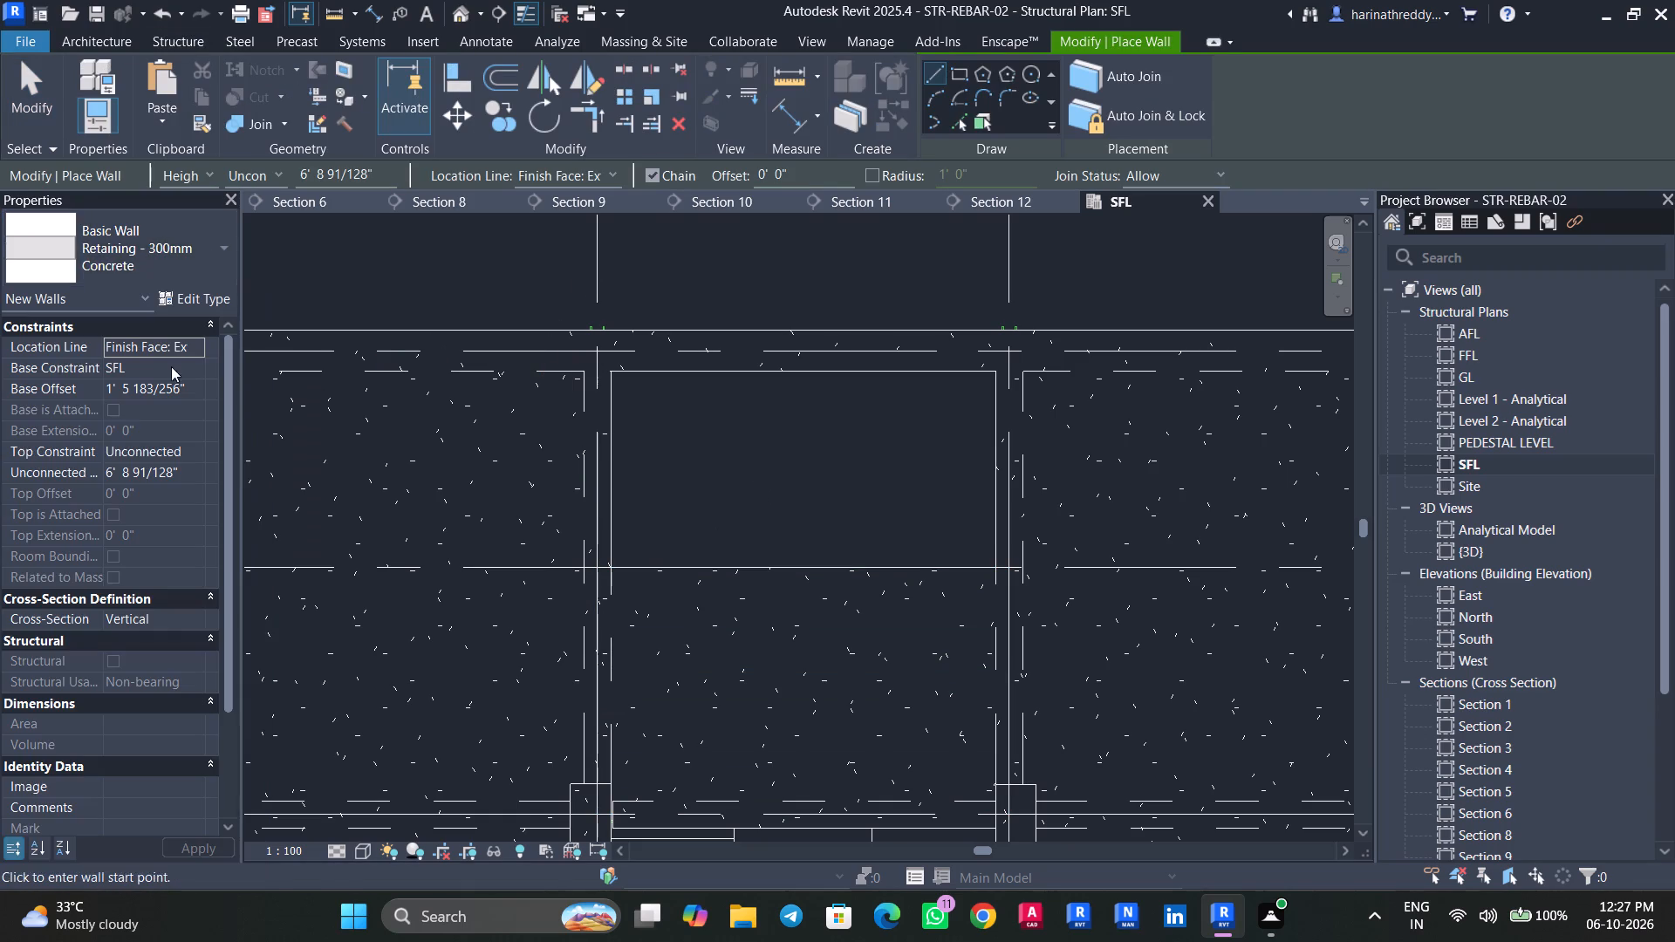
pyautogui.scroll(2, 626, 395)
pyautogui.scroll(-1, 625, 394)
pyautogui.scroll(1, 625, 392)
pyautogui.click(536, 180)
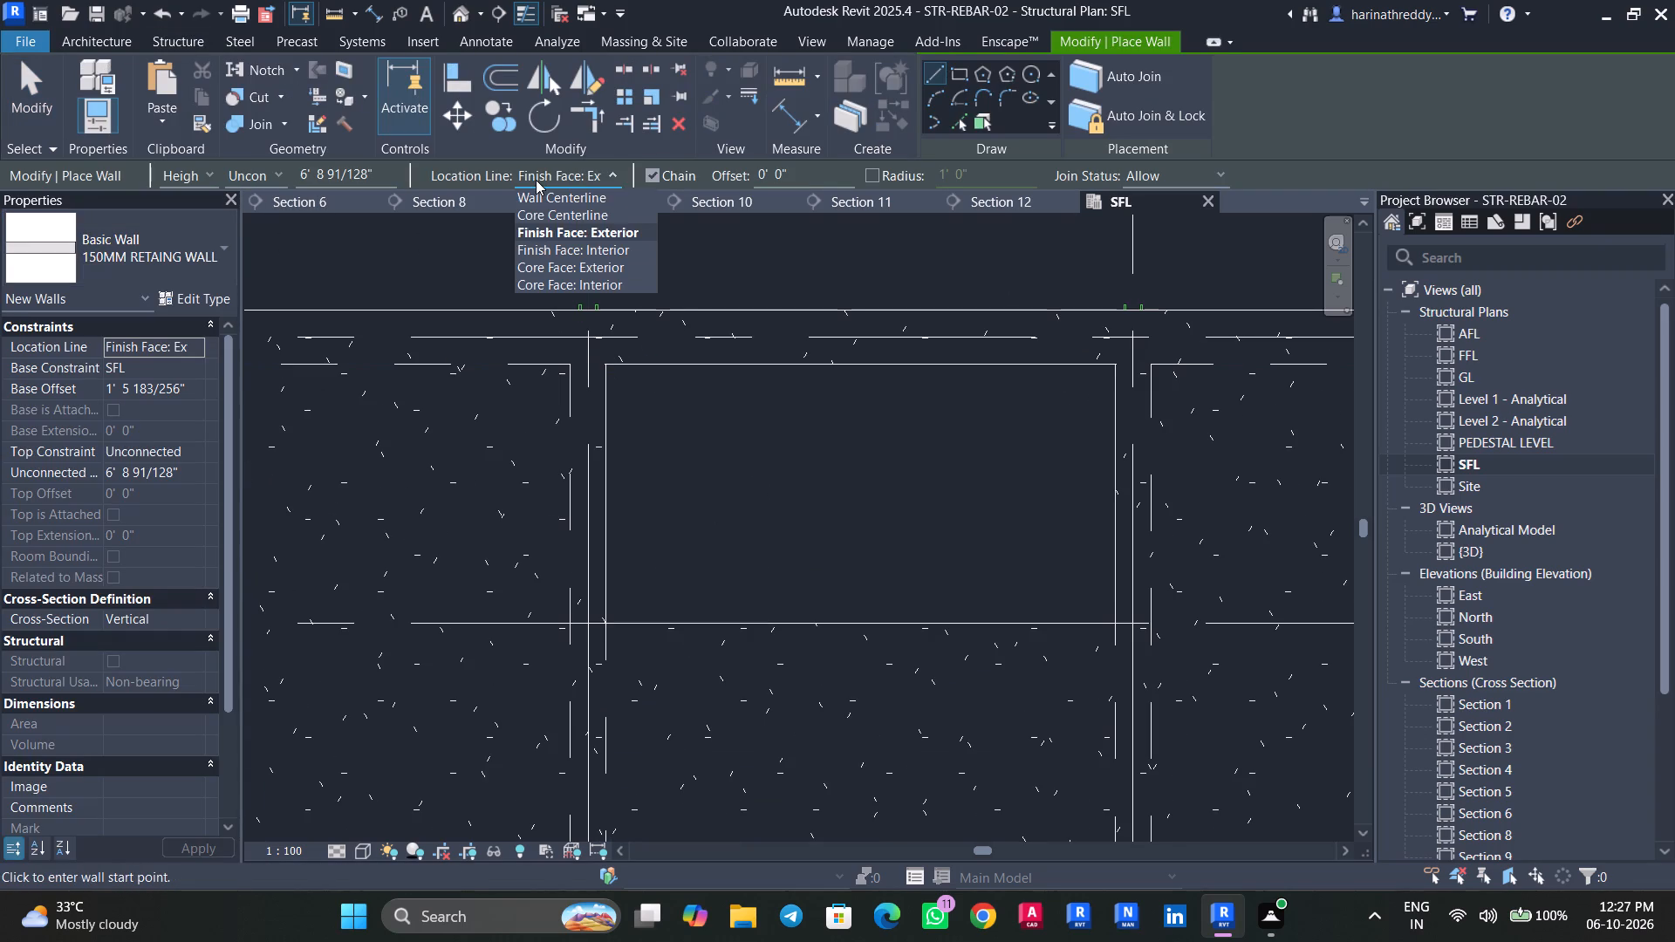
pyautogui.click(548, 254)
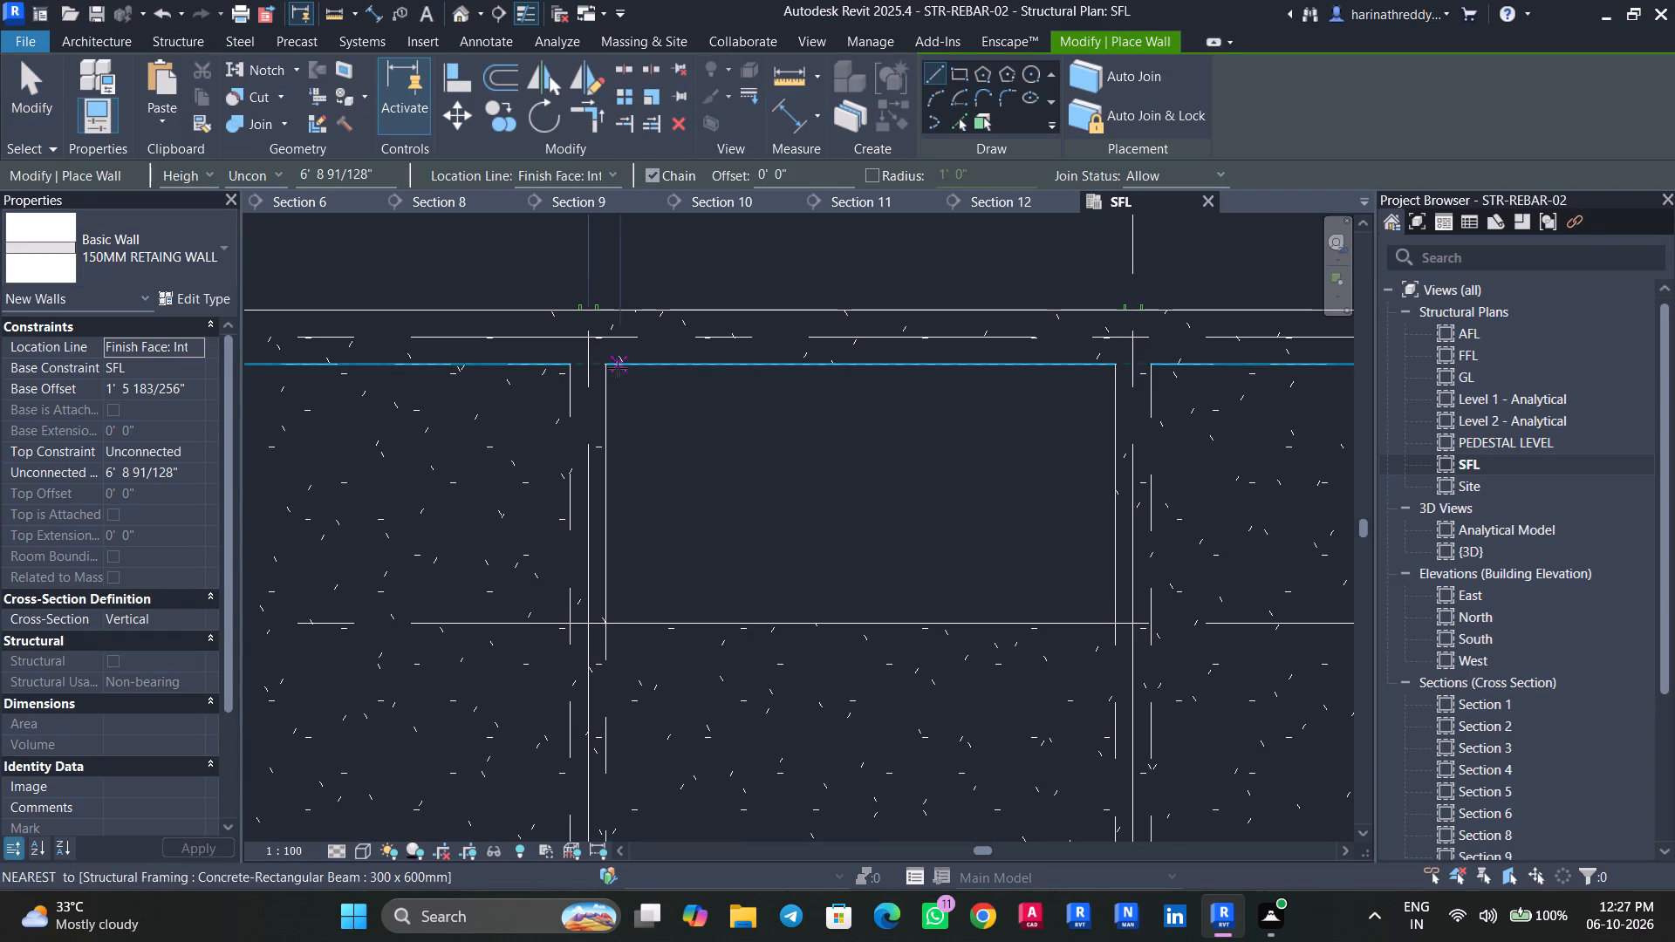
pyautogui.click(606, 368)
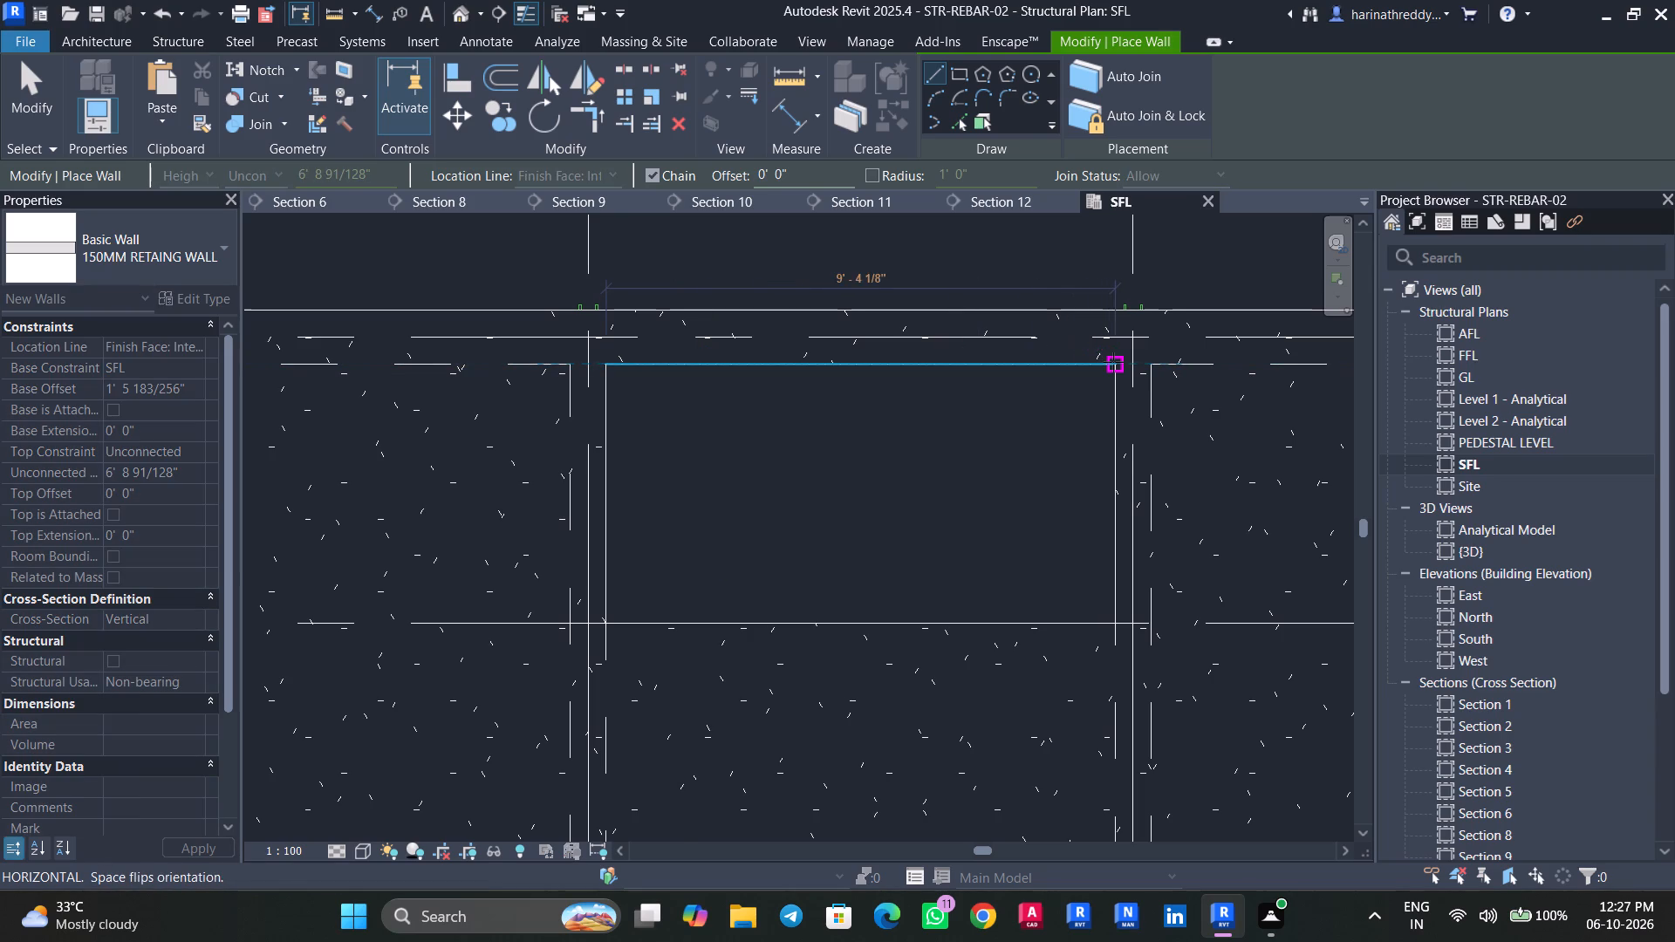
pyautogui.press('space')
pyautogui.press('space')
pyautogui.press('space')
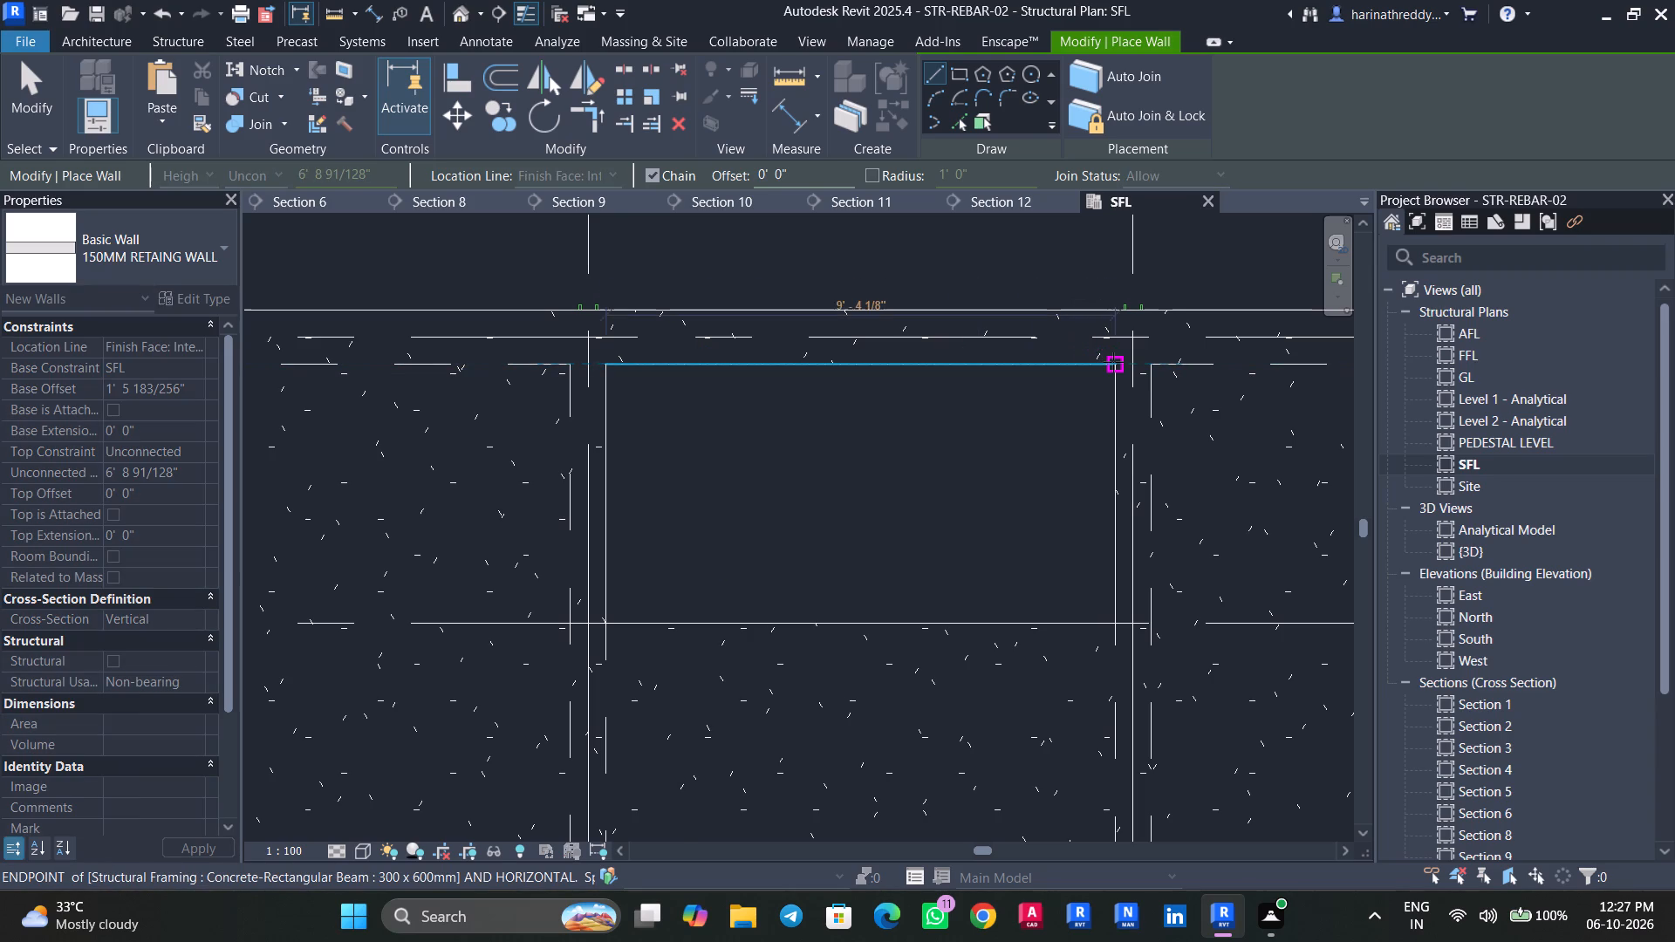
pyautogui.click(1113, 362)
pyautogui.press('Escape')
pyautogui.press('Escape')
pyautogui.press('Escape')
pyautogui.press('Escape')
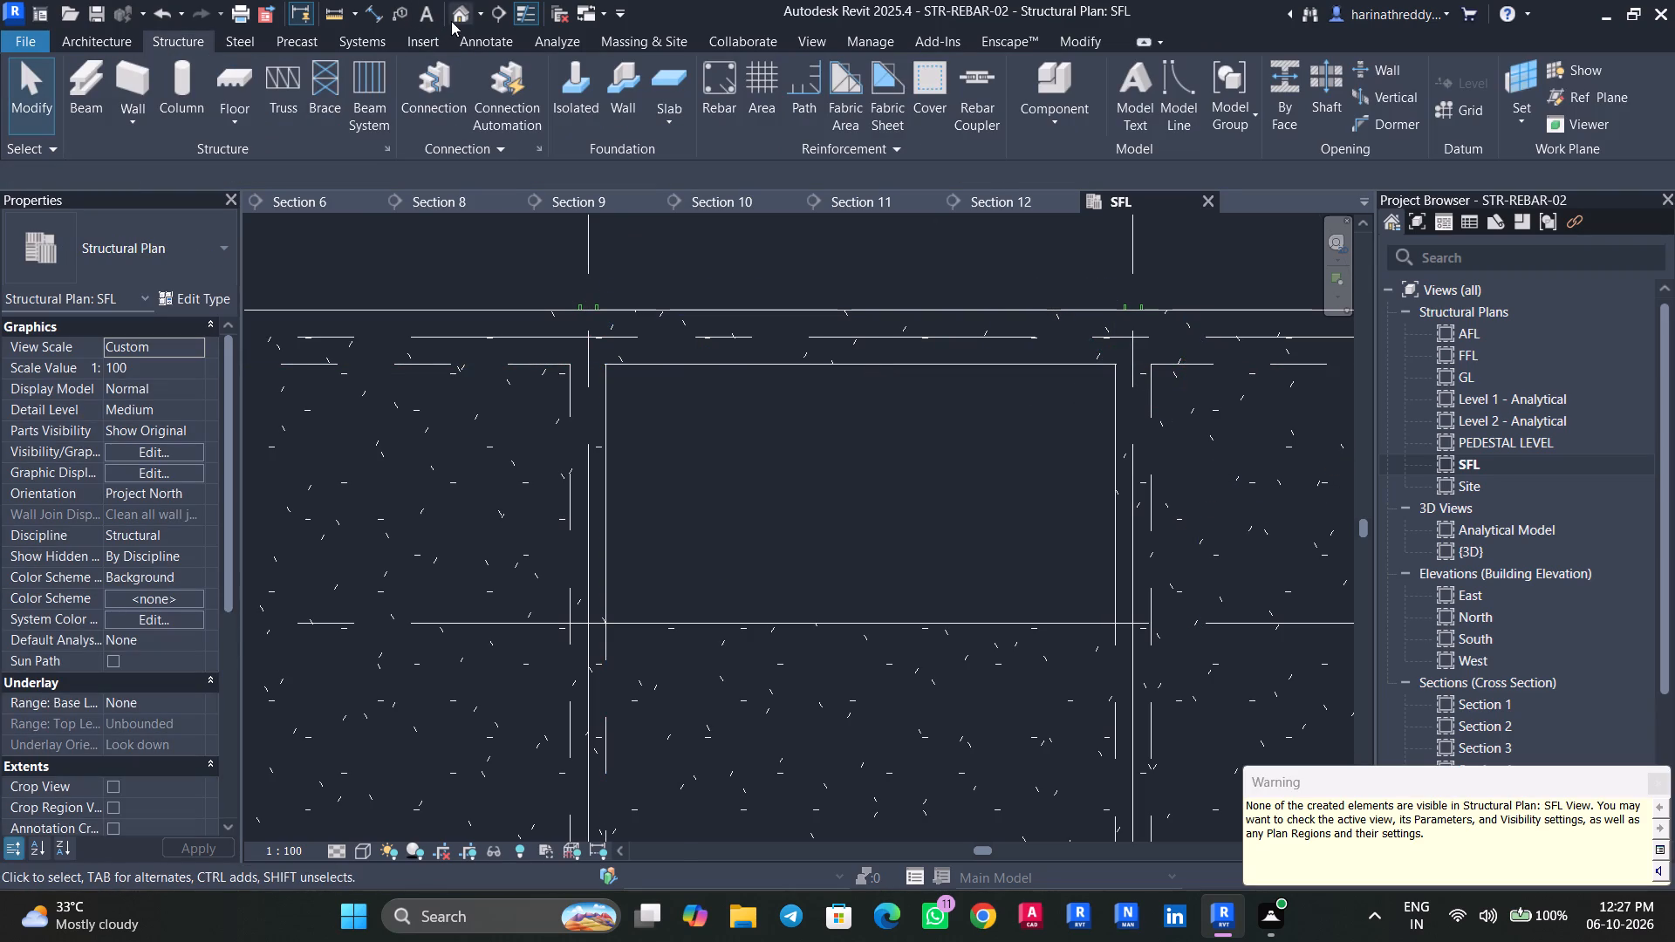
# In the 3D view, set the new retaining wall's base offset to 0.
pyautogui.click(451, 21)
pyautogui.keyDown('shift'); pyautogui.scroll(1, 817, 596); pyautogui.keyUp('shift')
pyautogui.keyDown('shift'); pyautogui.moveTo(814, 589); pyautogui.dragTo(706, 288, button='middle'); pyautogui.keyUp('shift')
pyautogui.scroll(4, 749, 503)
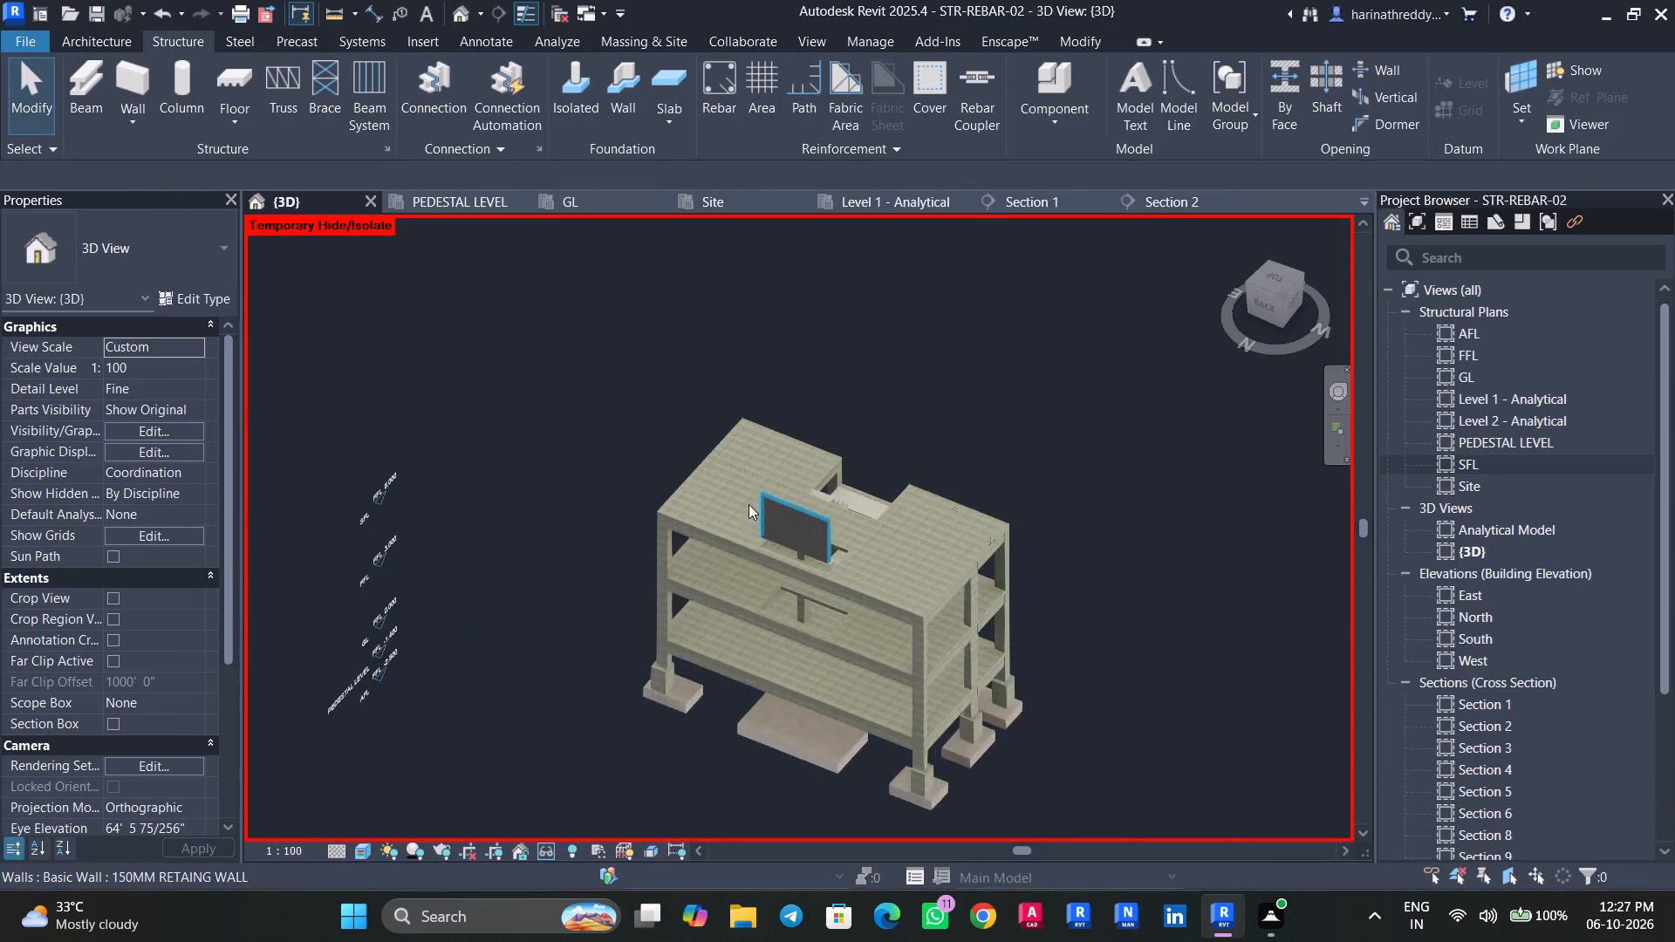
pyautogui.scroll(4, 749, 504)
pyautogui.click(823, 530)
pyautogui.keyDown('shift'); pyautogui.scroll(1, 848, 547); pyautogui.keyUp('shift')
pyautogui.keyDown('shift'); pyautogui.moveTo(845, 548); pyautogui.dragTo(682, 574, button='middle'); pyautogui.keyUp('shift')
pyautogui.scroll(7, 832, 574)
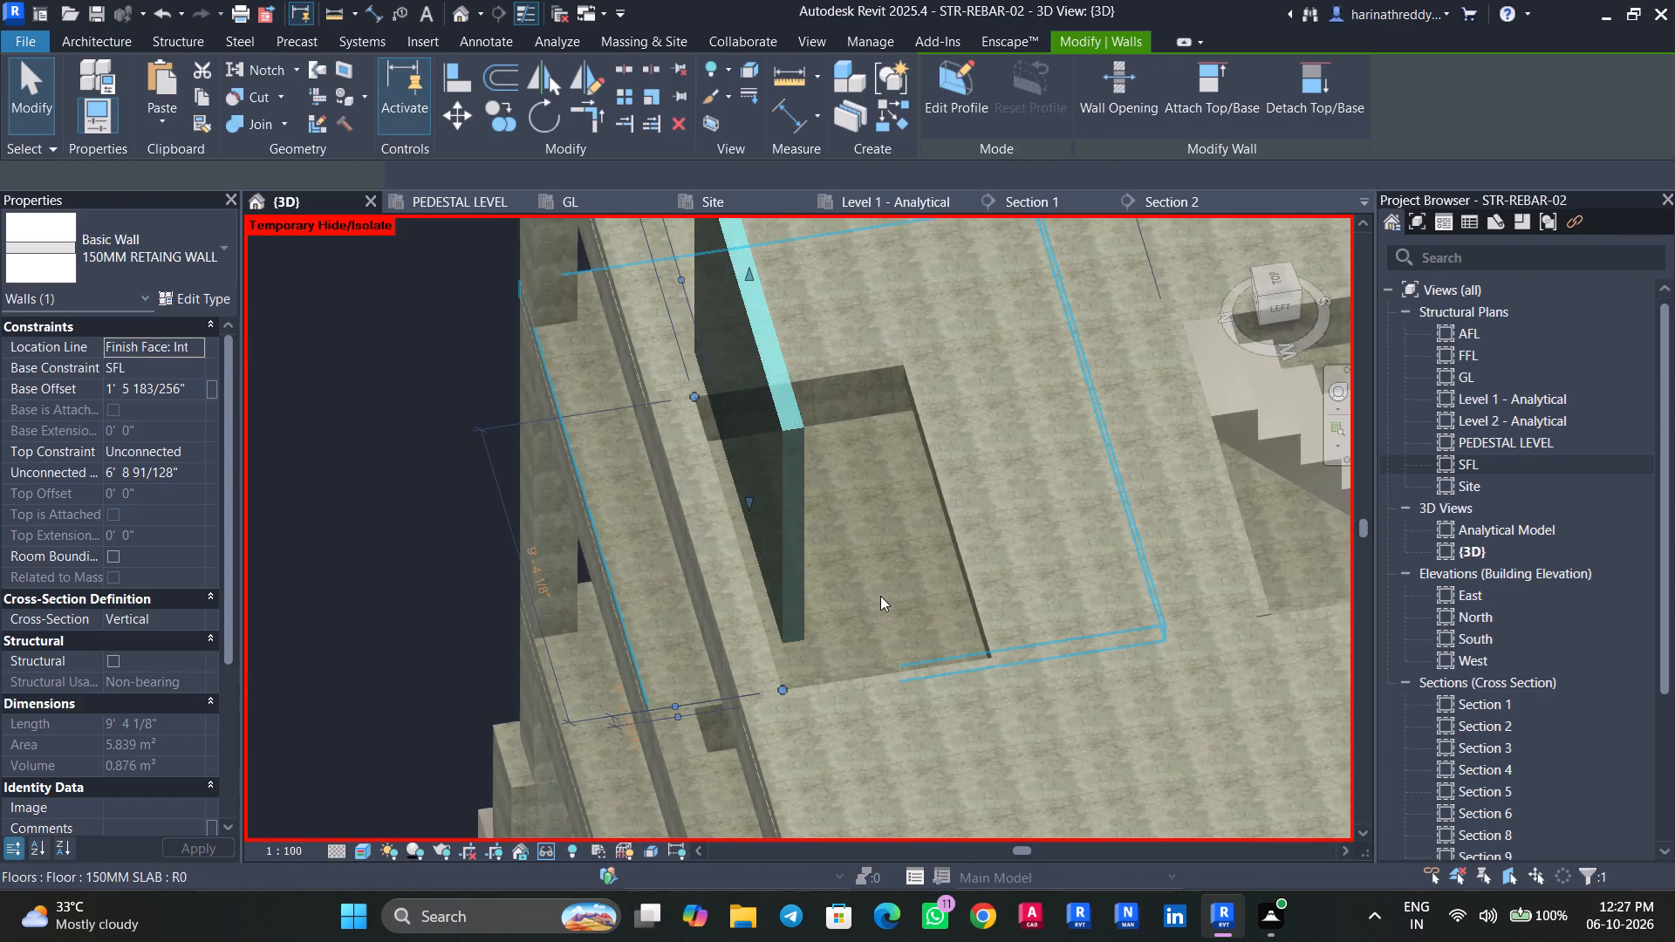
pyautogui.scroll(3, 880, 596)
pyautogui.keyDown('shift'); pyautogui.moveTo(875, 593); pyautogui.dragTo(1056, 435, button='middle'); pyautogui.keyUp('shift')
pyautogui.keyDown('shift'); pyautogui.scroll(1, 873, 583); pyautogui.keyUp('shift')
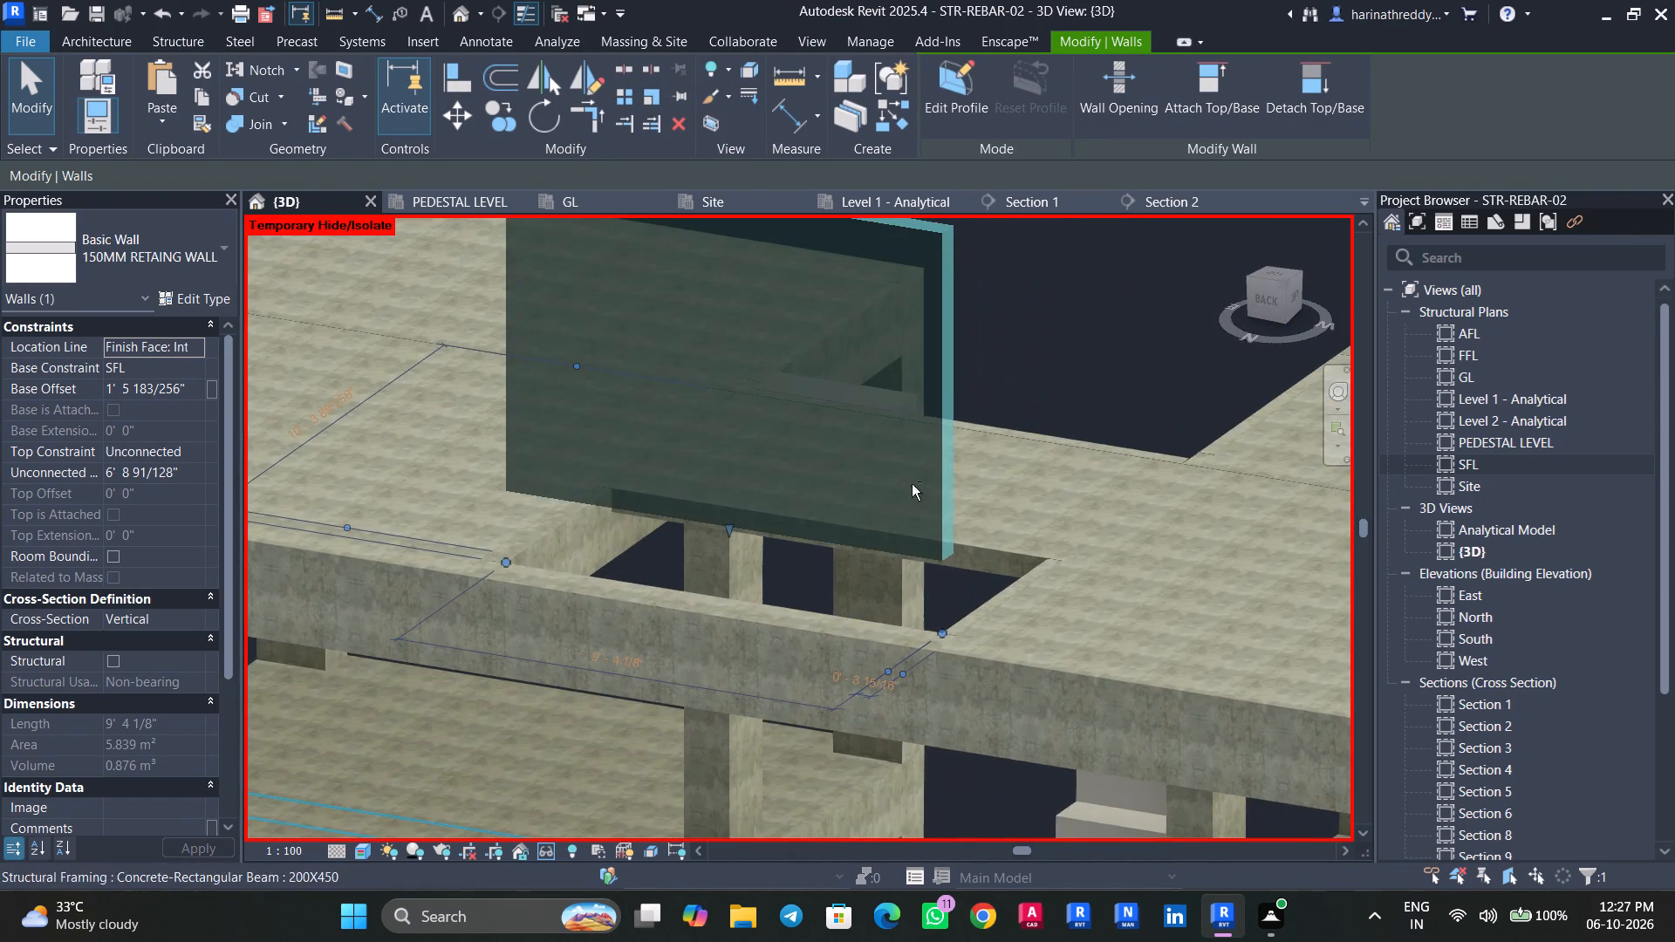
pyautogui.click(191, 386)
pyautogui.moveTo(191, 386); pyautogui.dragTo(83, 386)
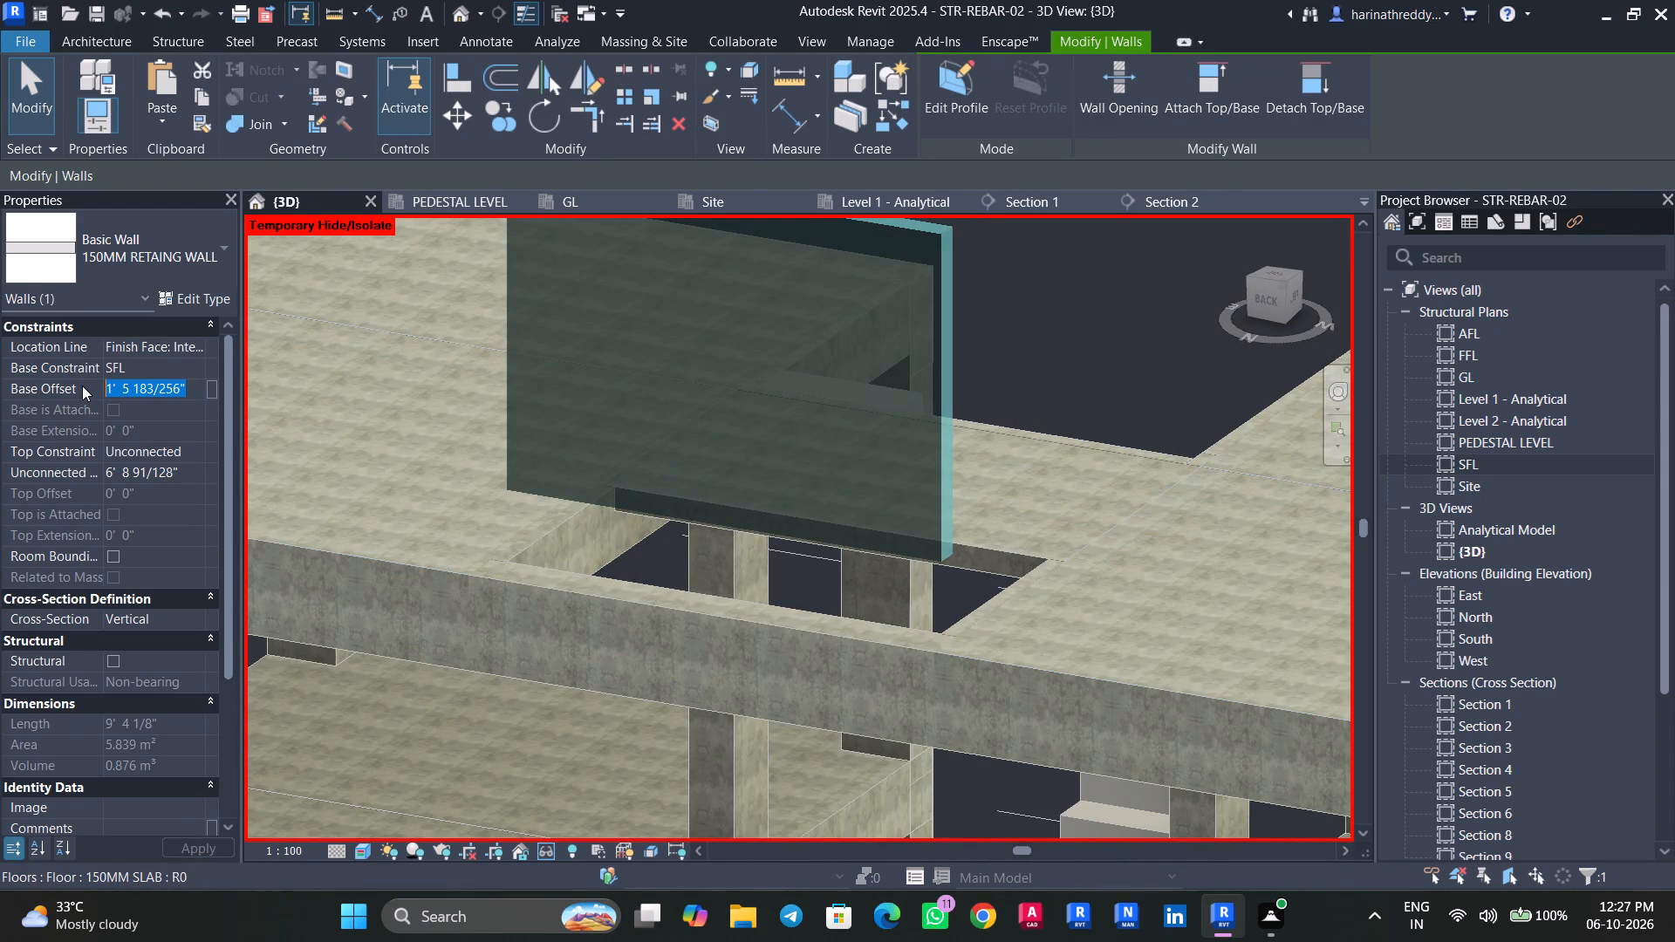
pyautogui.press('0')
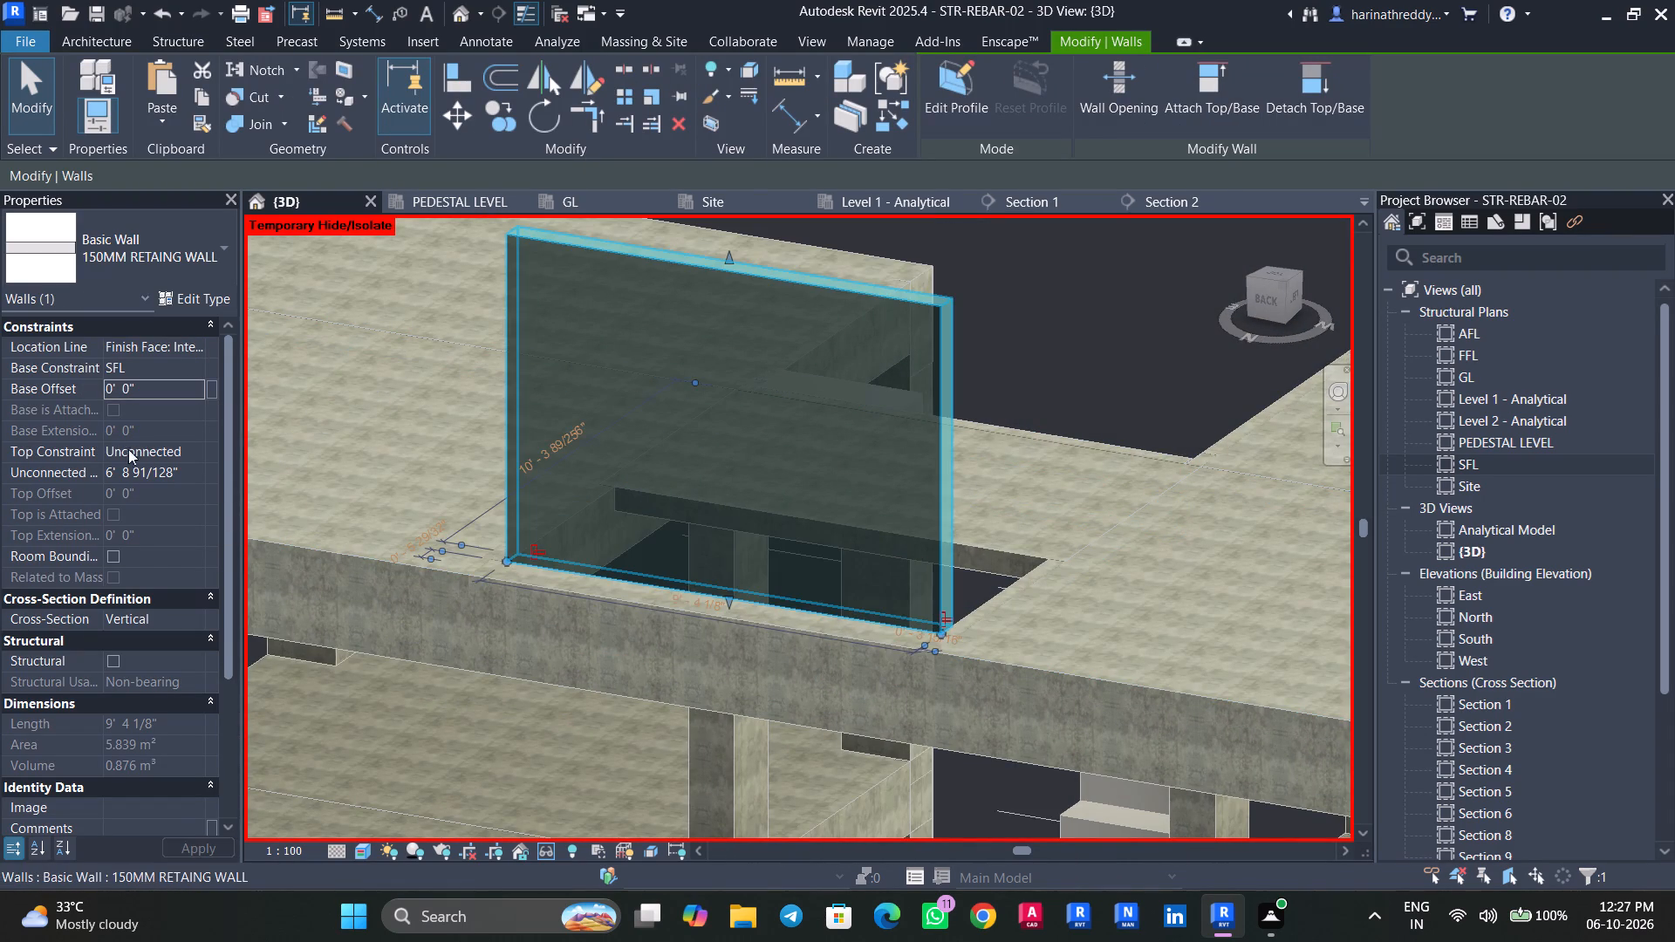
pyautogui.press('Escape')
pyautogui.press('Escape')
# Set the retaining wall's base constraint to FFL and its top constraint to Up to level: SFL.
pyautogui.keyDown('shift'); pyautogui.moveTo(1058, 495); pyautogui.dragTo(885, 535, button='middle'); pyautogui.keyUp('shift')
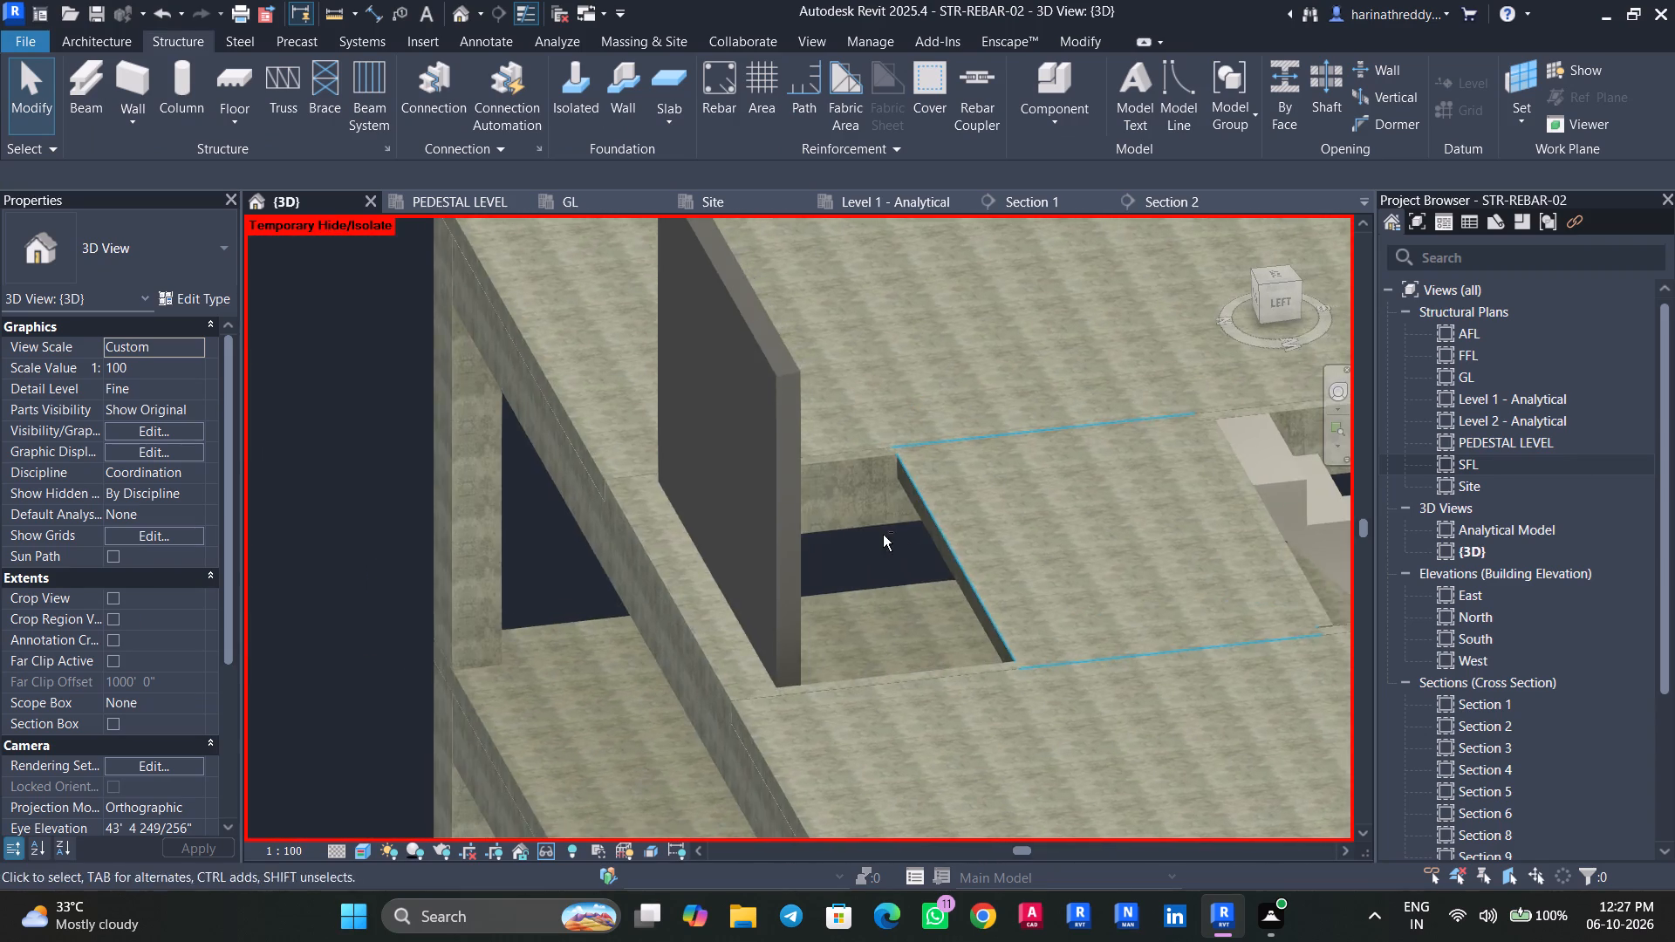
pyautogui.click(742, 516)
pyautogui.keyDown('shift'); pyautogui.moveTo(830, 550); pyautogui.dragTo(1036, 508, button='middle'); pyautogui.keyUp('shift')
pyautogui.scroll(-1, 1037, 507)
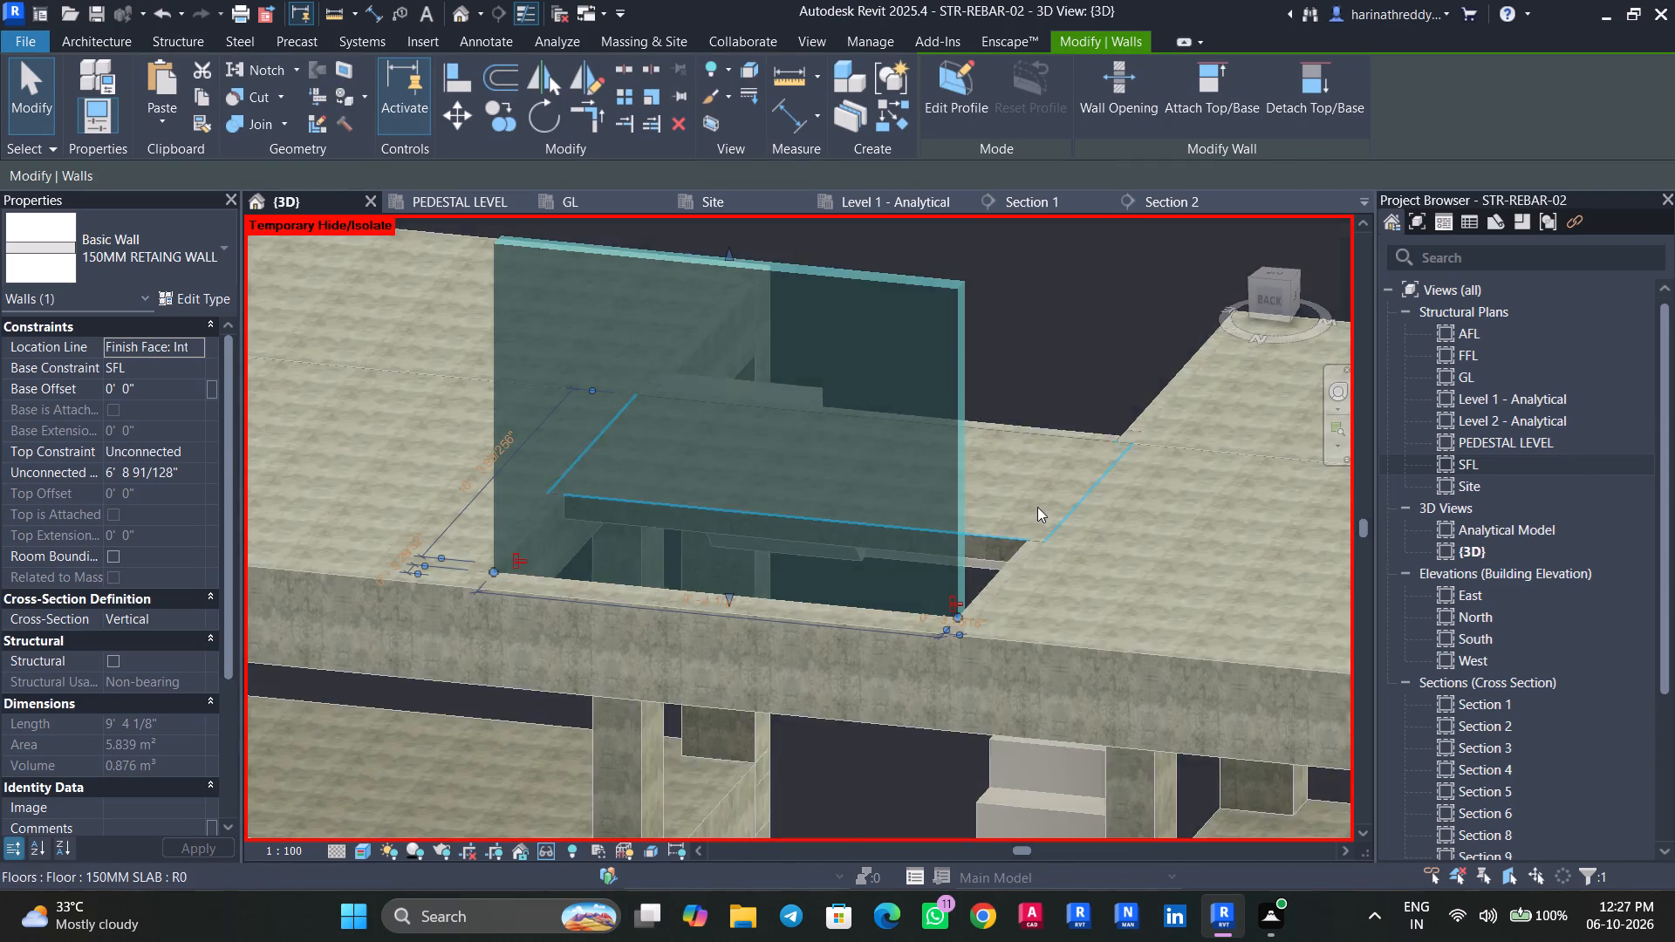
pyautogui.scroll(-5, 1037, 507)
pyautogui.keyDown('shift'); pyautogui.moveTo(1037, 507); pyautogui.dragTo(976, 597, button='middle'); pyautogui.keyUp('shift')
pyautogui.keyDown('shift'); pyautogui.moveTo(974, 601); pyautogui.dragTo(918, 611, button='middle'); pyautogui.keyUp('shift')
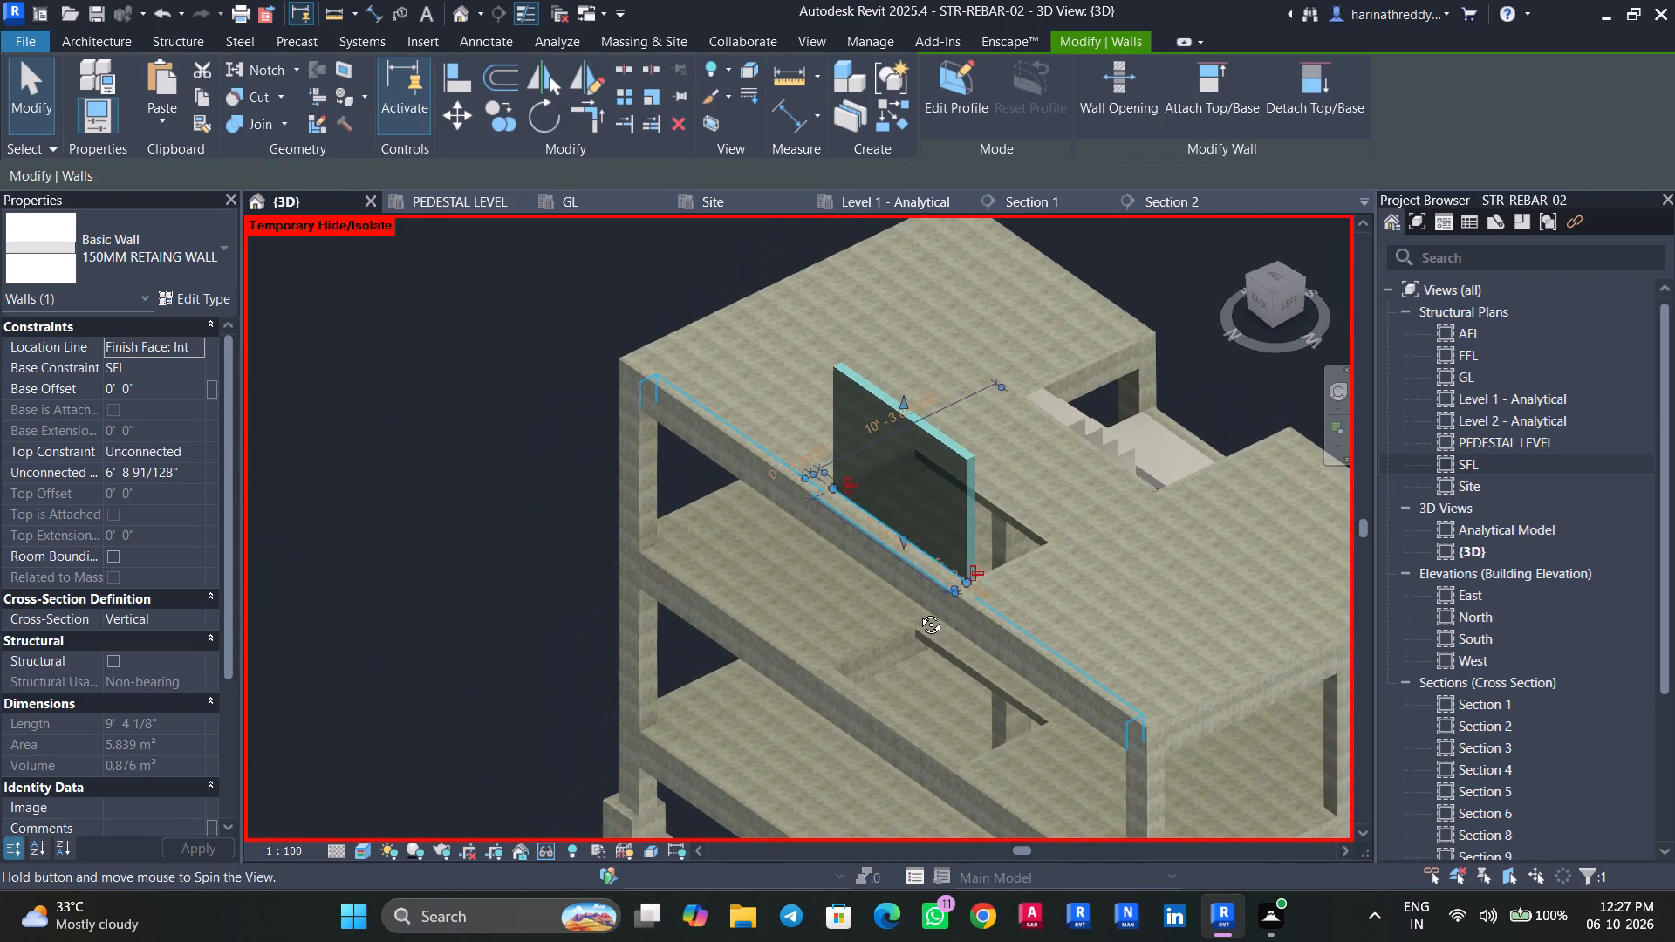
pyautogui.keyDown('shift'); pyautogui.moveTo(918, 611); pyautogui.dragTo(1062, 529, button='middle'); pyautogui.keyUp('shift')
pyautogui.click(1268, 306)
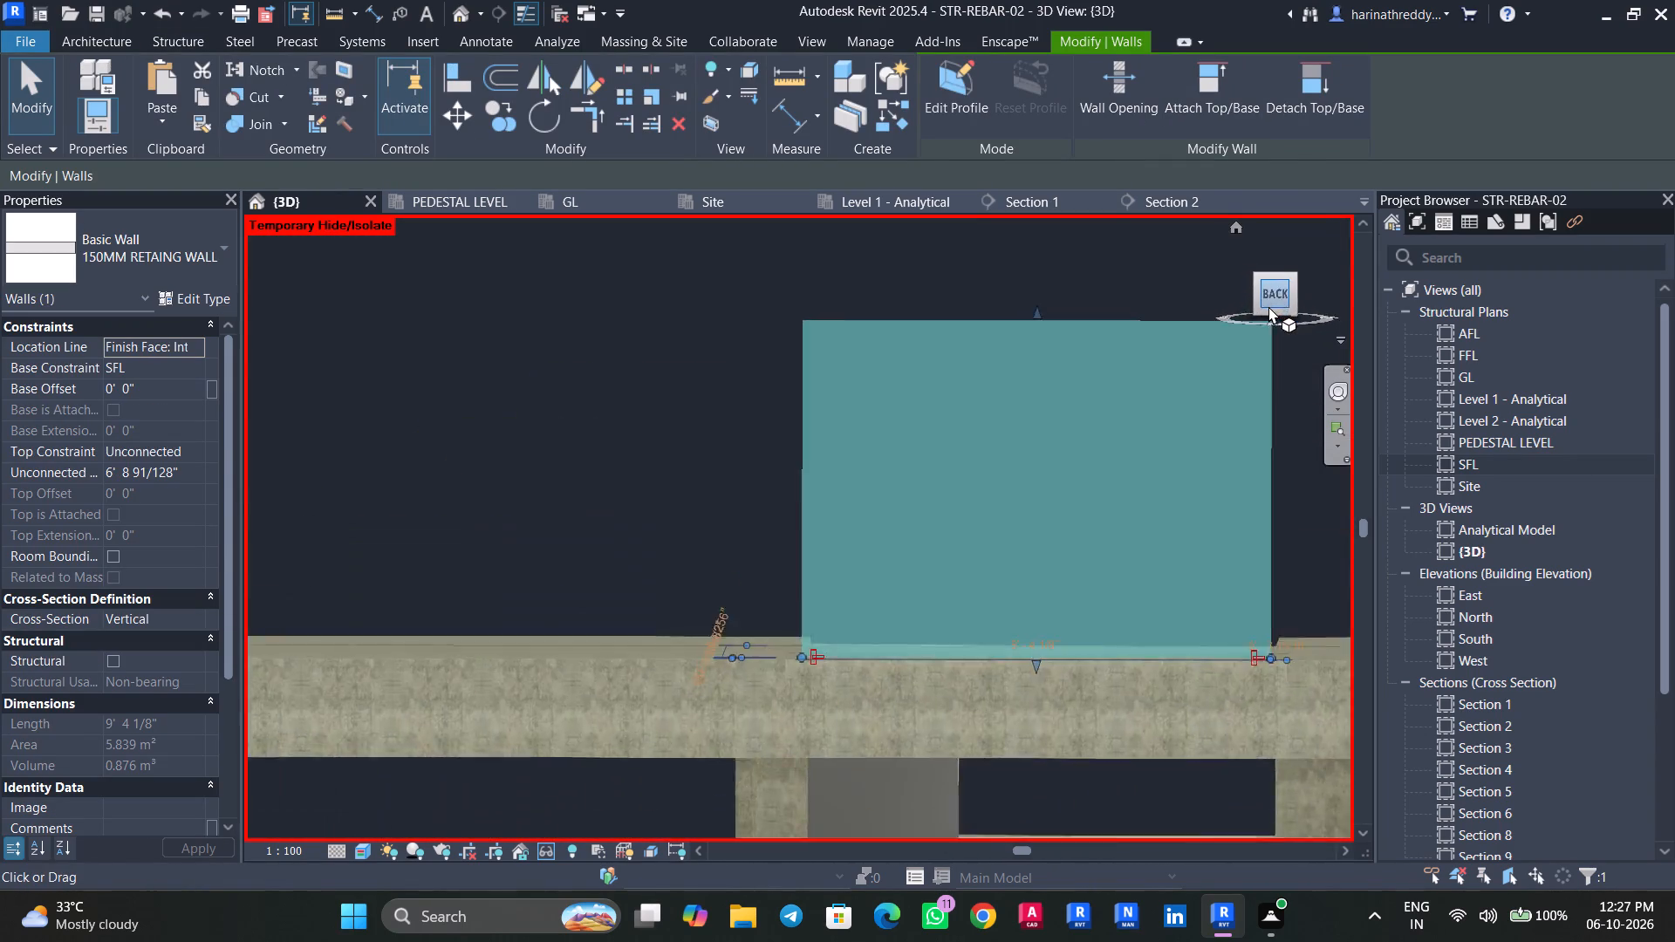
pyautogui.scroll(-7, 680, 504)
pyautogui.scroll(1, 680, 504)
pyautogui.moveTo(680, 504); pyautogui.dragTo(753, 316, button='middle')
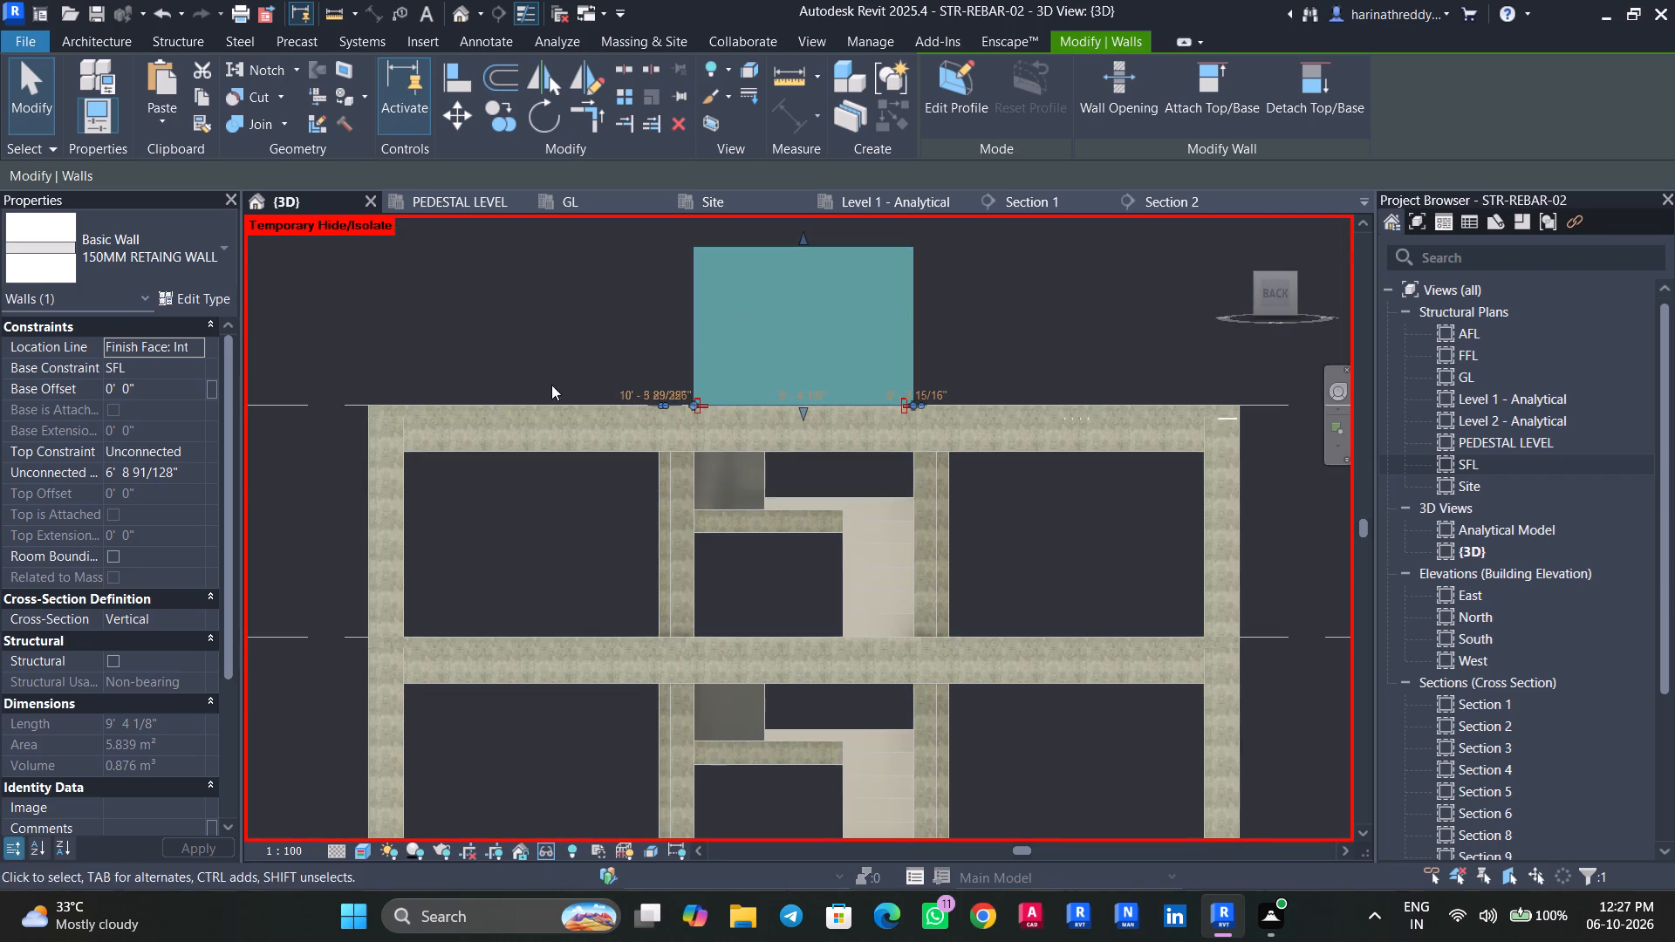
pyautogui.click(195, 370)
pyautogui.click(134, 436)
pyautogui.click(193, 443)
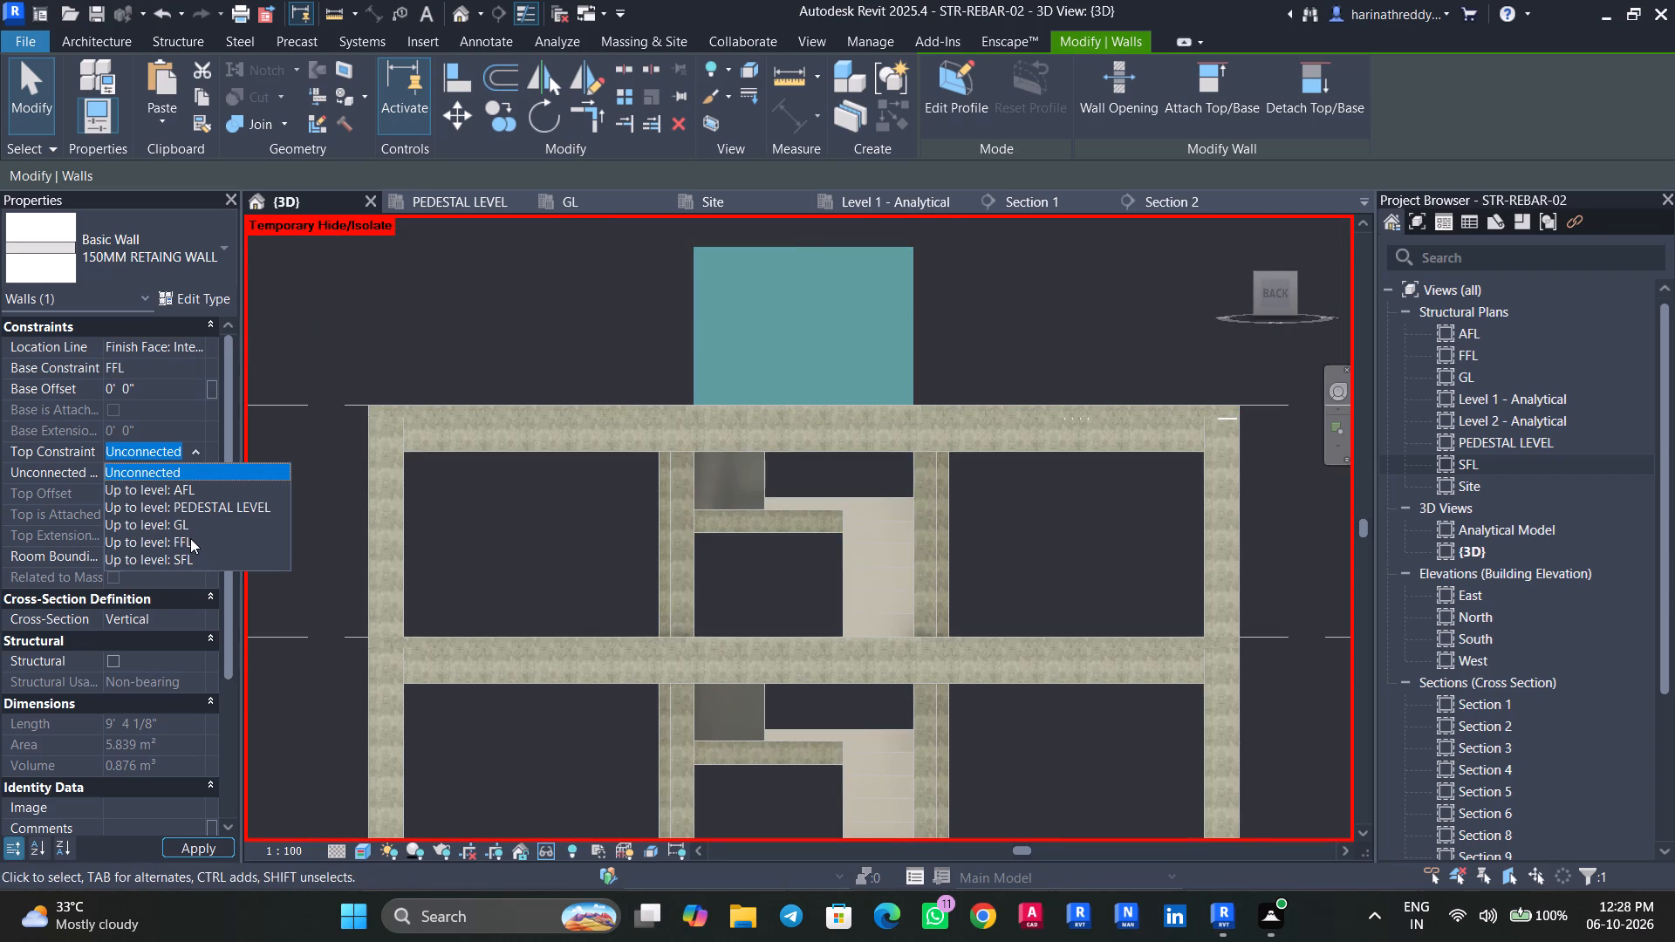
pyautogui.click(185, 556)
# Lower the wall's top to the underside of the roof beam, giving a top offset of -1' 11 159/256".
pyautogui.scroll(1, 796, 413)
pyautogui.scroll(-1, 797, 412)
pyautogui.scroll(2, 797, 412)
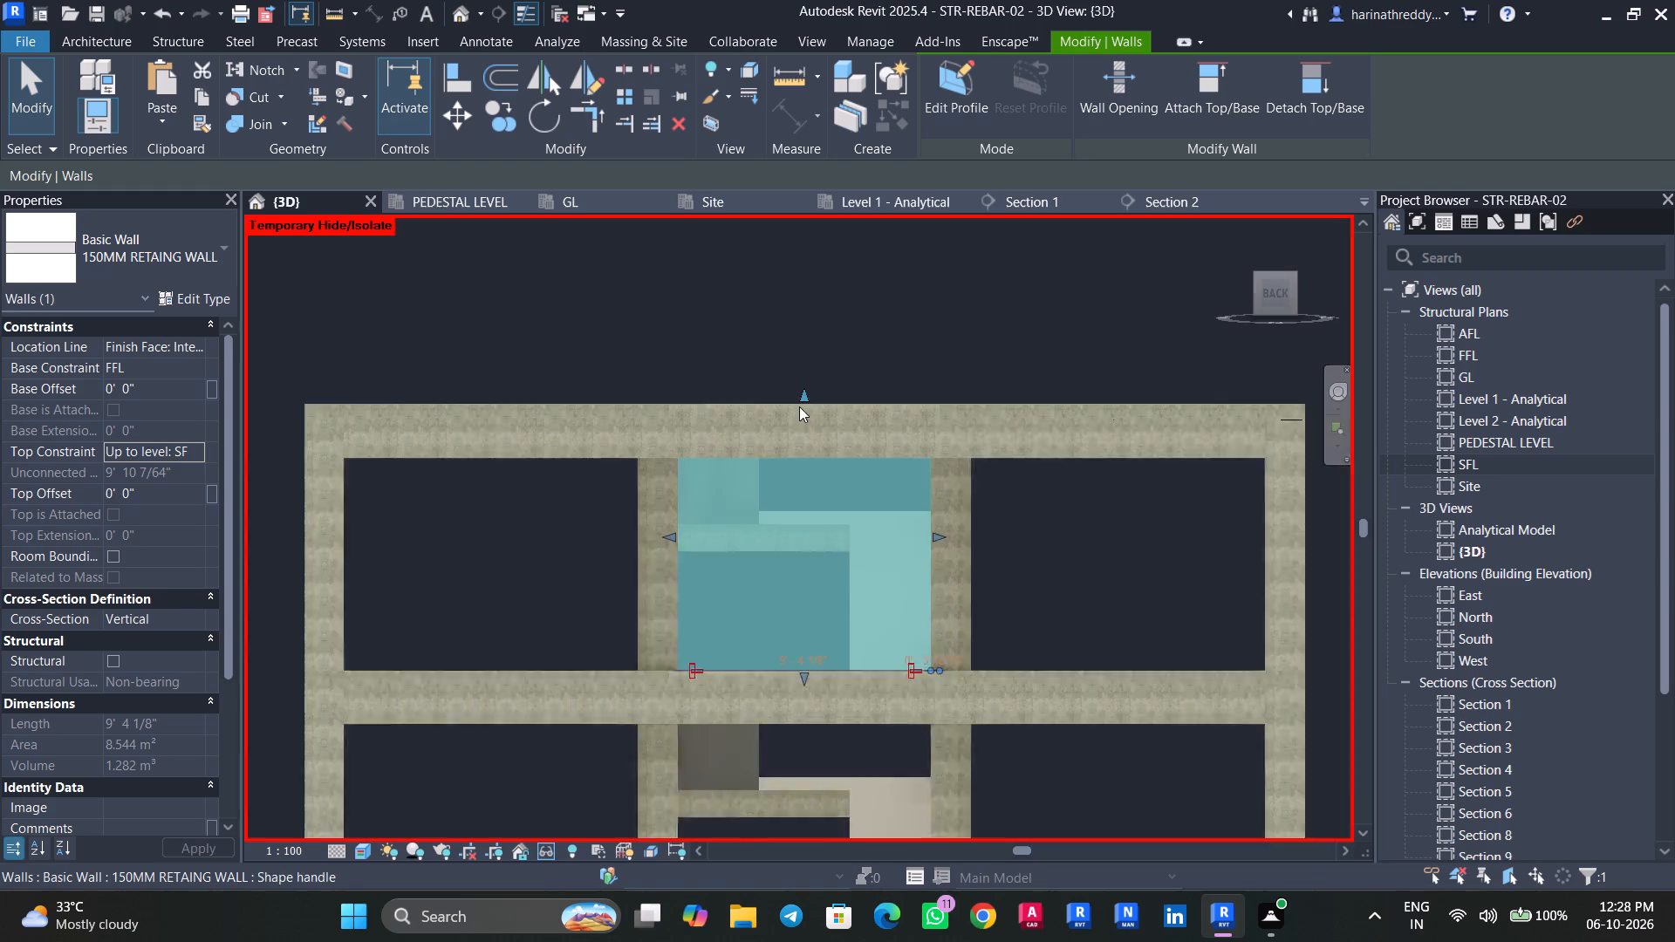
pyautogui.moveTo(806, 395); pyautogui.dragTo(803, 461)
# Examine the wall's fit against the beams and the slab opening from above, below and the sides.
pyautogui.keyDown('shift'); pyautogui.moveTo(885, 325); pyautogui.dragTo(884, 340, button='middle'); pyautogui.keyUp('shift')
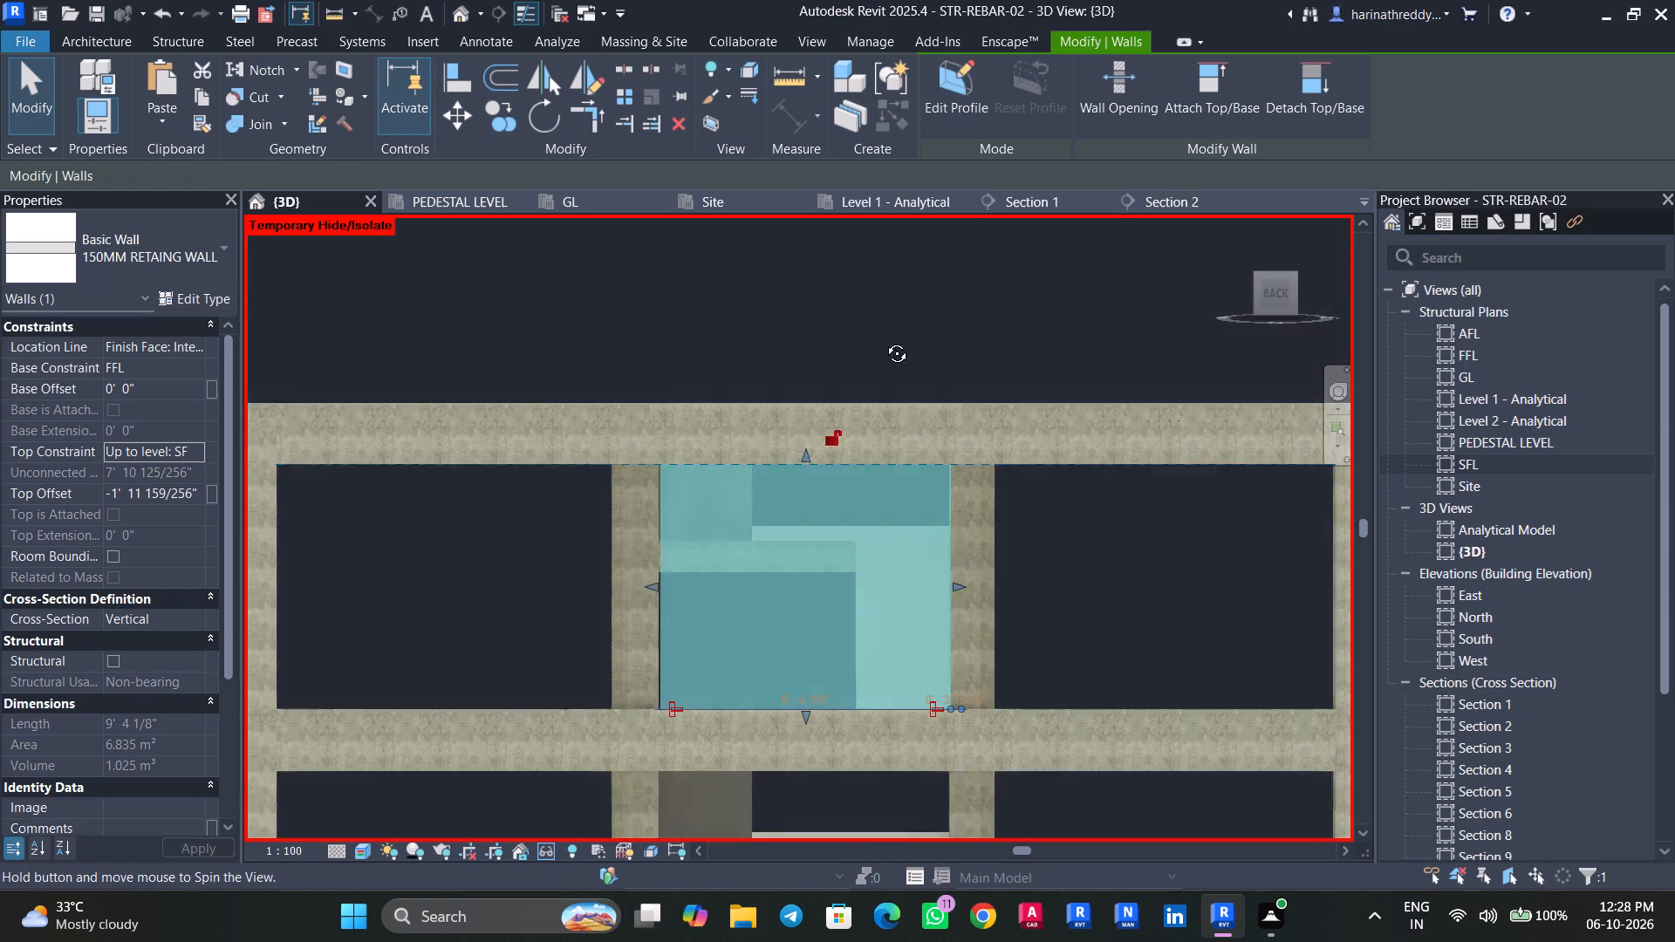
pyautogui.keyDown('shift'); pyautogui.moveTo(884, 340); pyautogui.dragTo(522, 642, button='middle'); pyautogui.keyUp('shift')
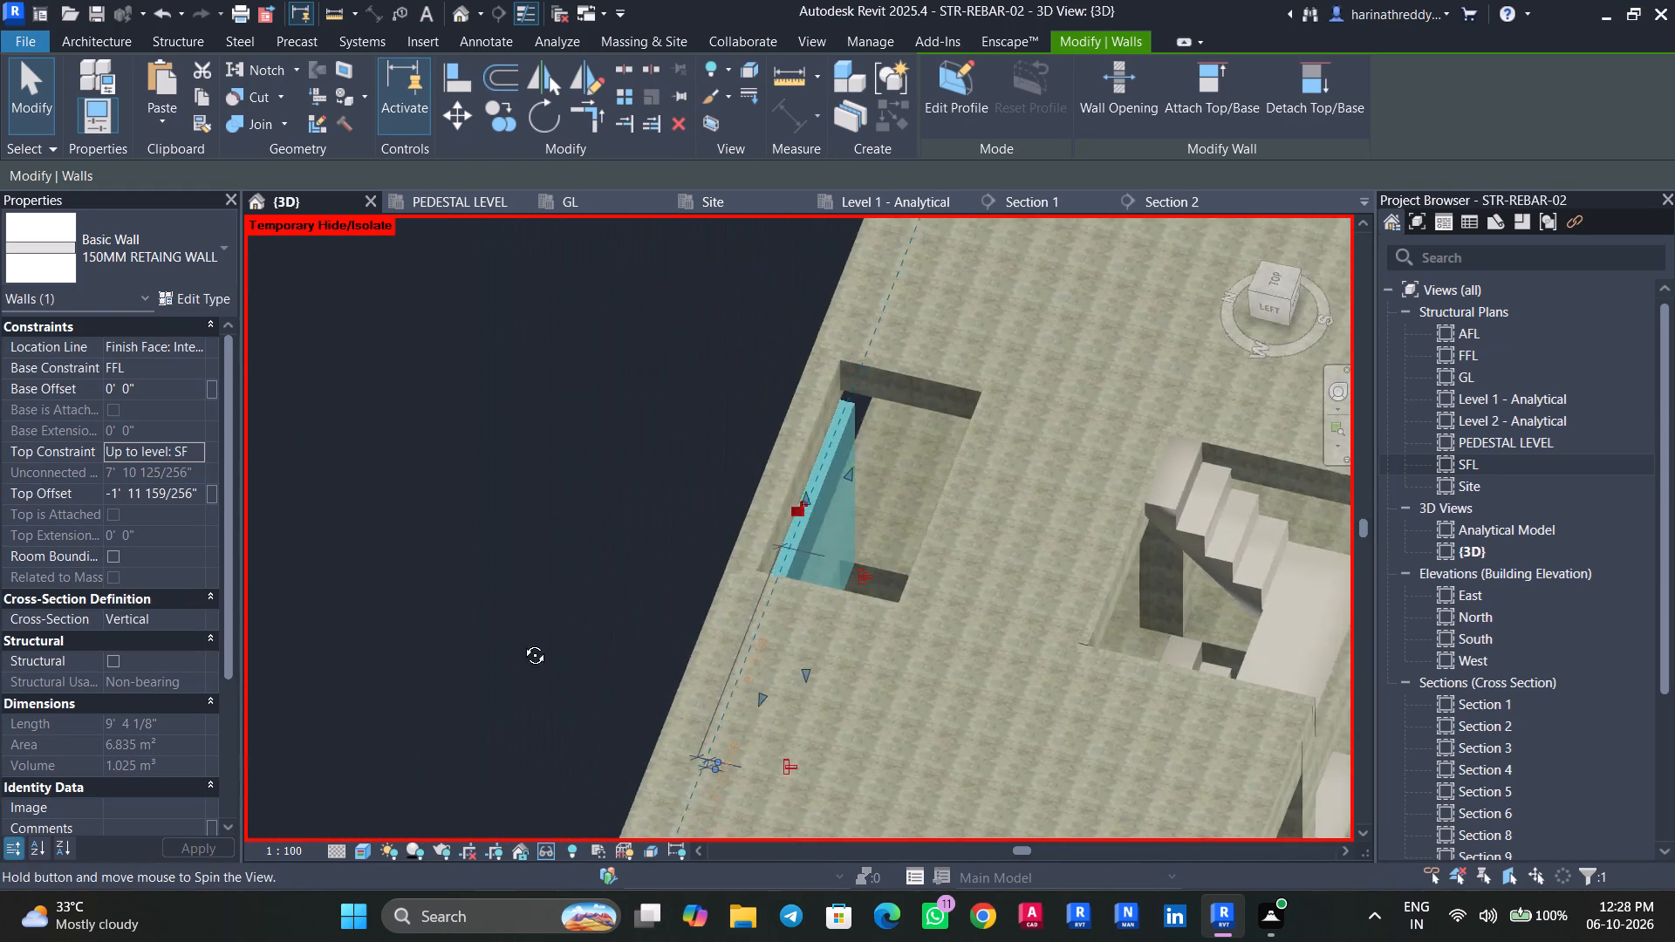
pyautogui.keyDown('shift'); pyautogui.moveTo(522, 642); pyautogui.dragTo(611, 706, button='middle'); pyautogui.keyUp('shift')
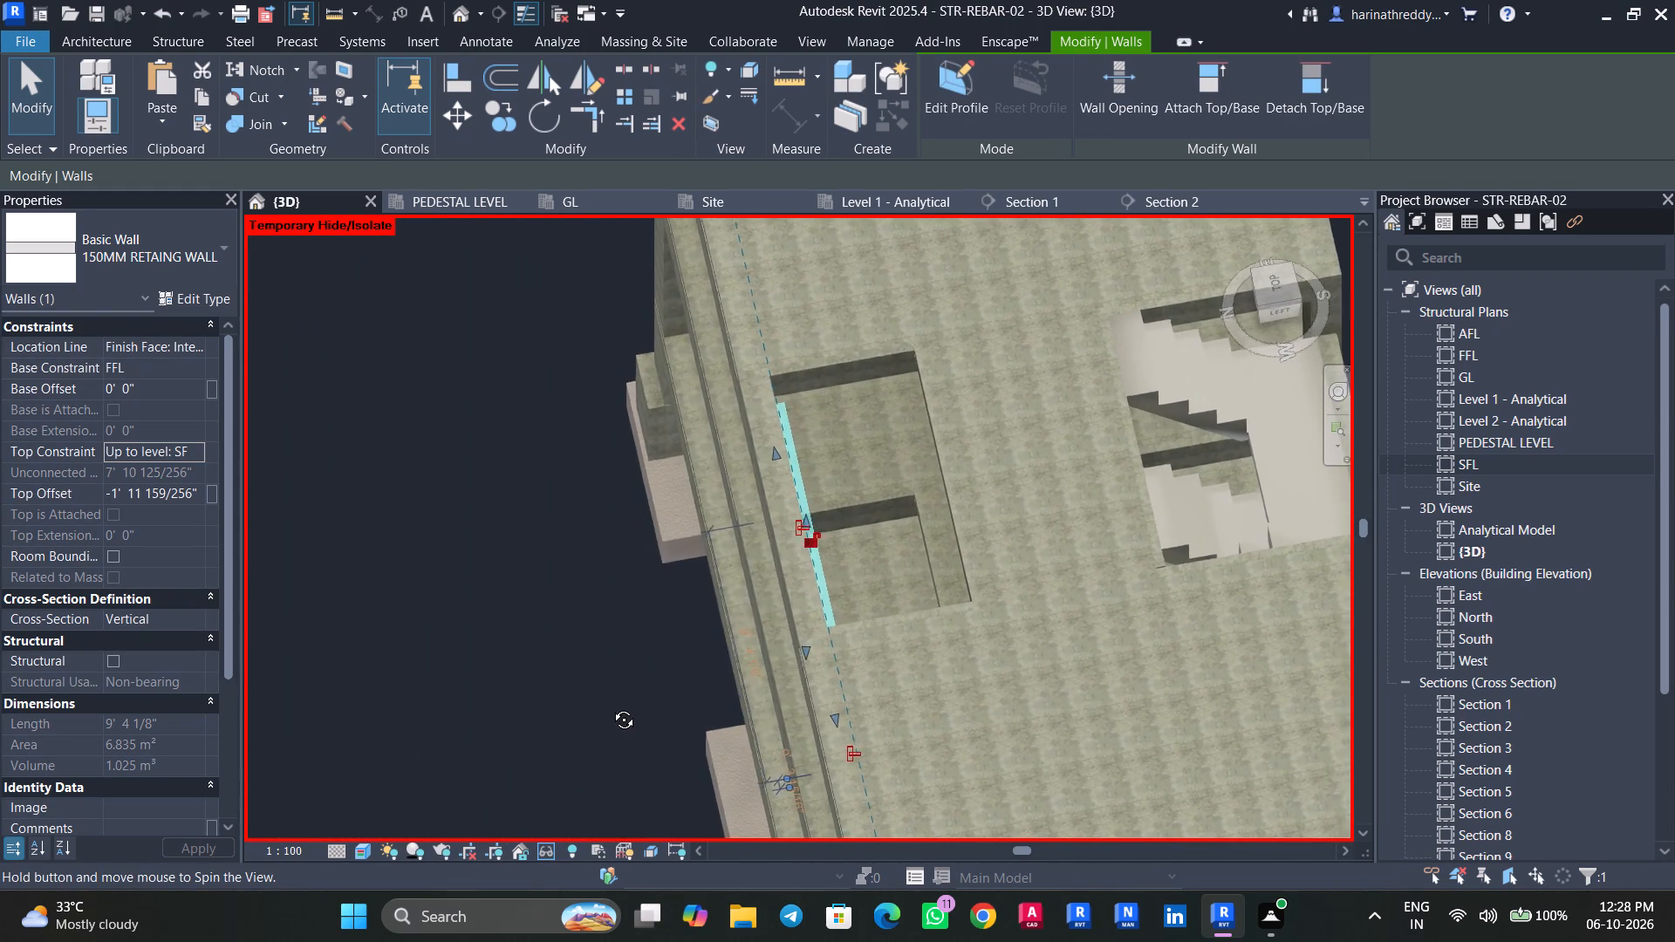
pyautogui.keyDown('shift'); pyautogui.moveTo(611, 706); pyautogui.dragTo(1077, 484, button='middle'); pyautogui.keyUp('shift')
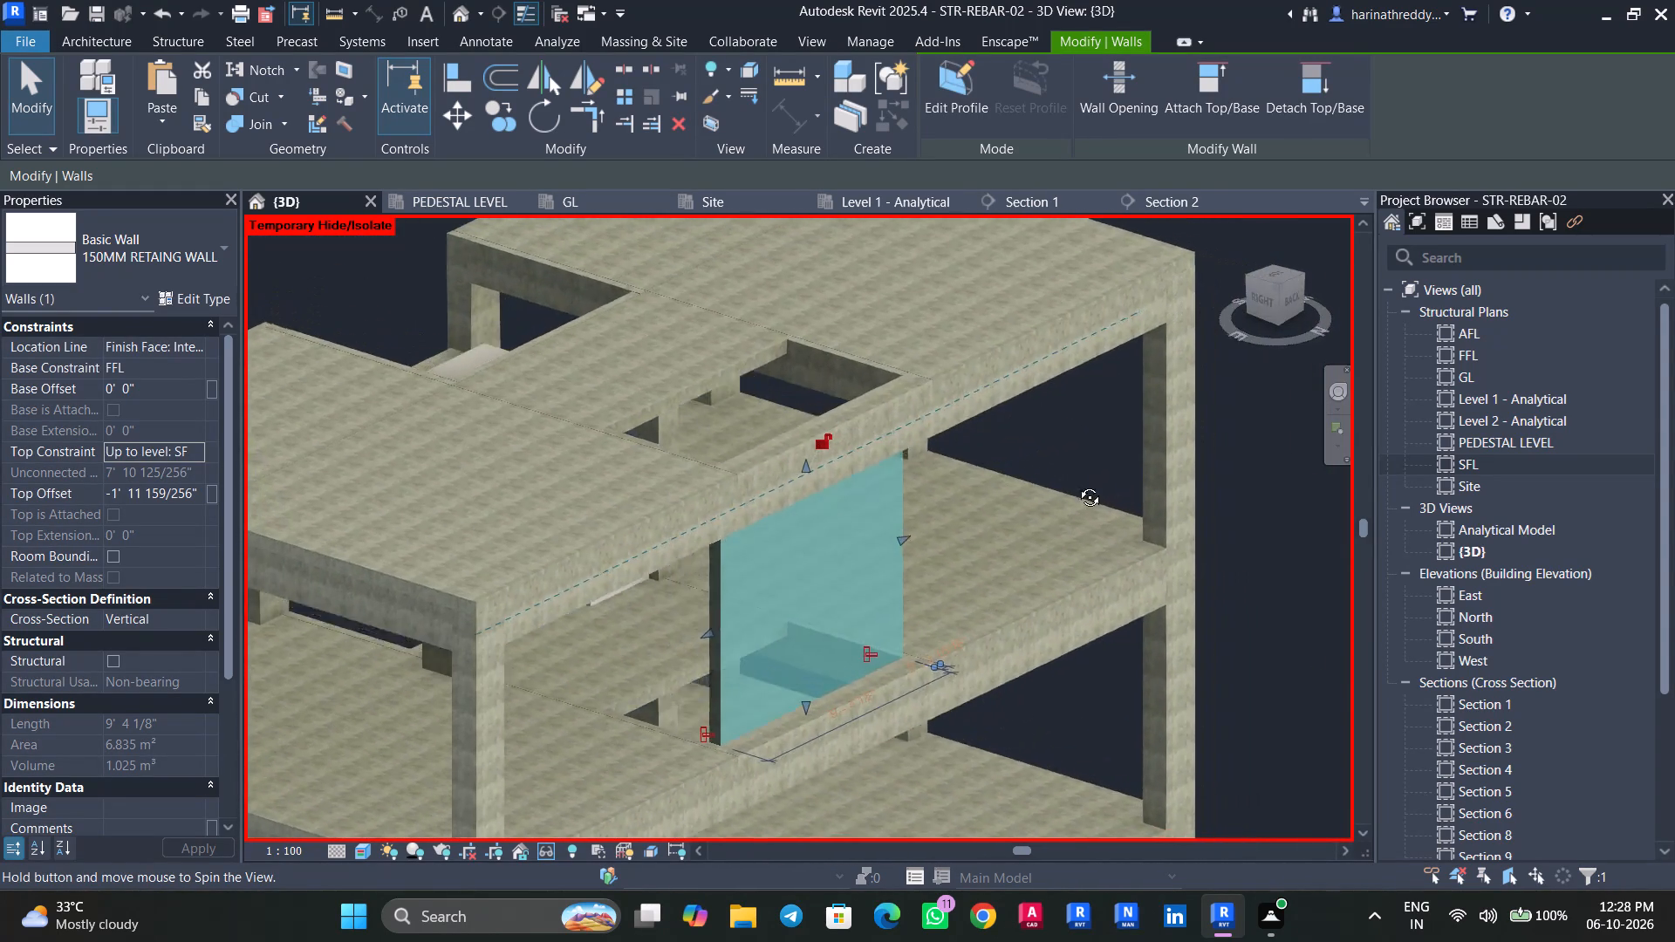
pyautogui.keyDown('shift'); pyautogui.moveTo(1077, 484); pyautogui.dragTo(1019, 216, button='middle'); pyautogui.keyUp('shift')
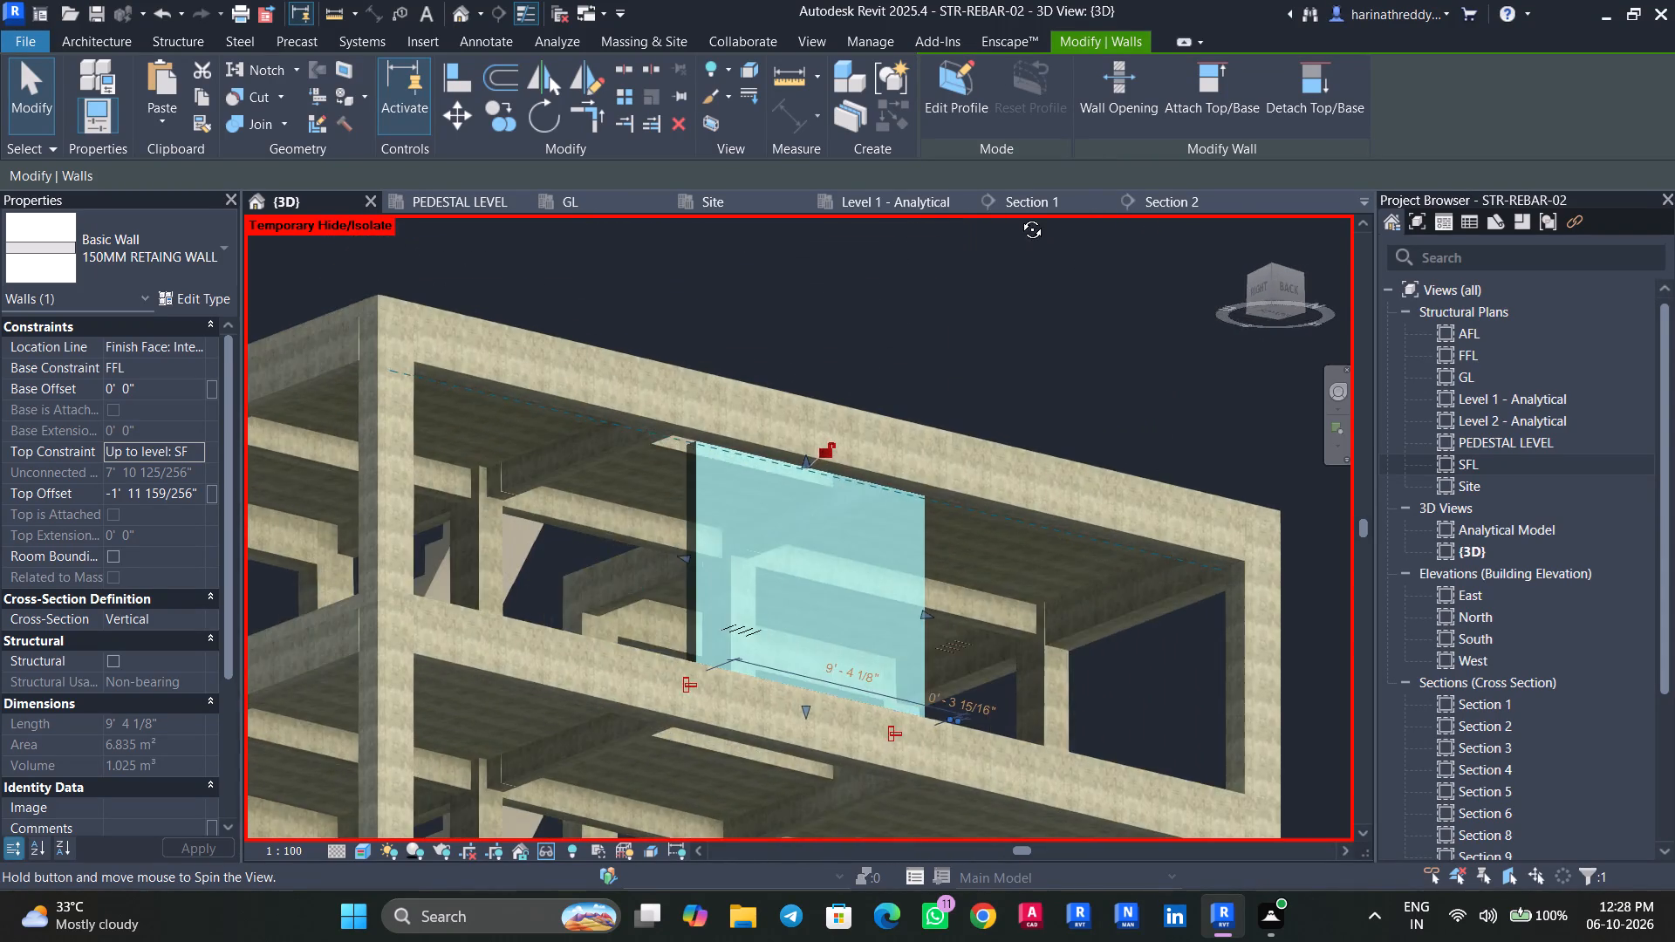
pyautogui.keyDown('shift'); pyautogui.moveTo(1019, 216); pyautogui.dragTo(605, 267, button='middle'); pyautogui.keyUp('shift')
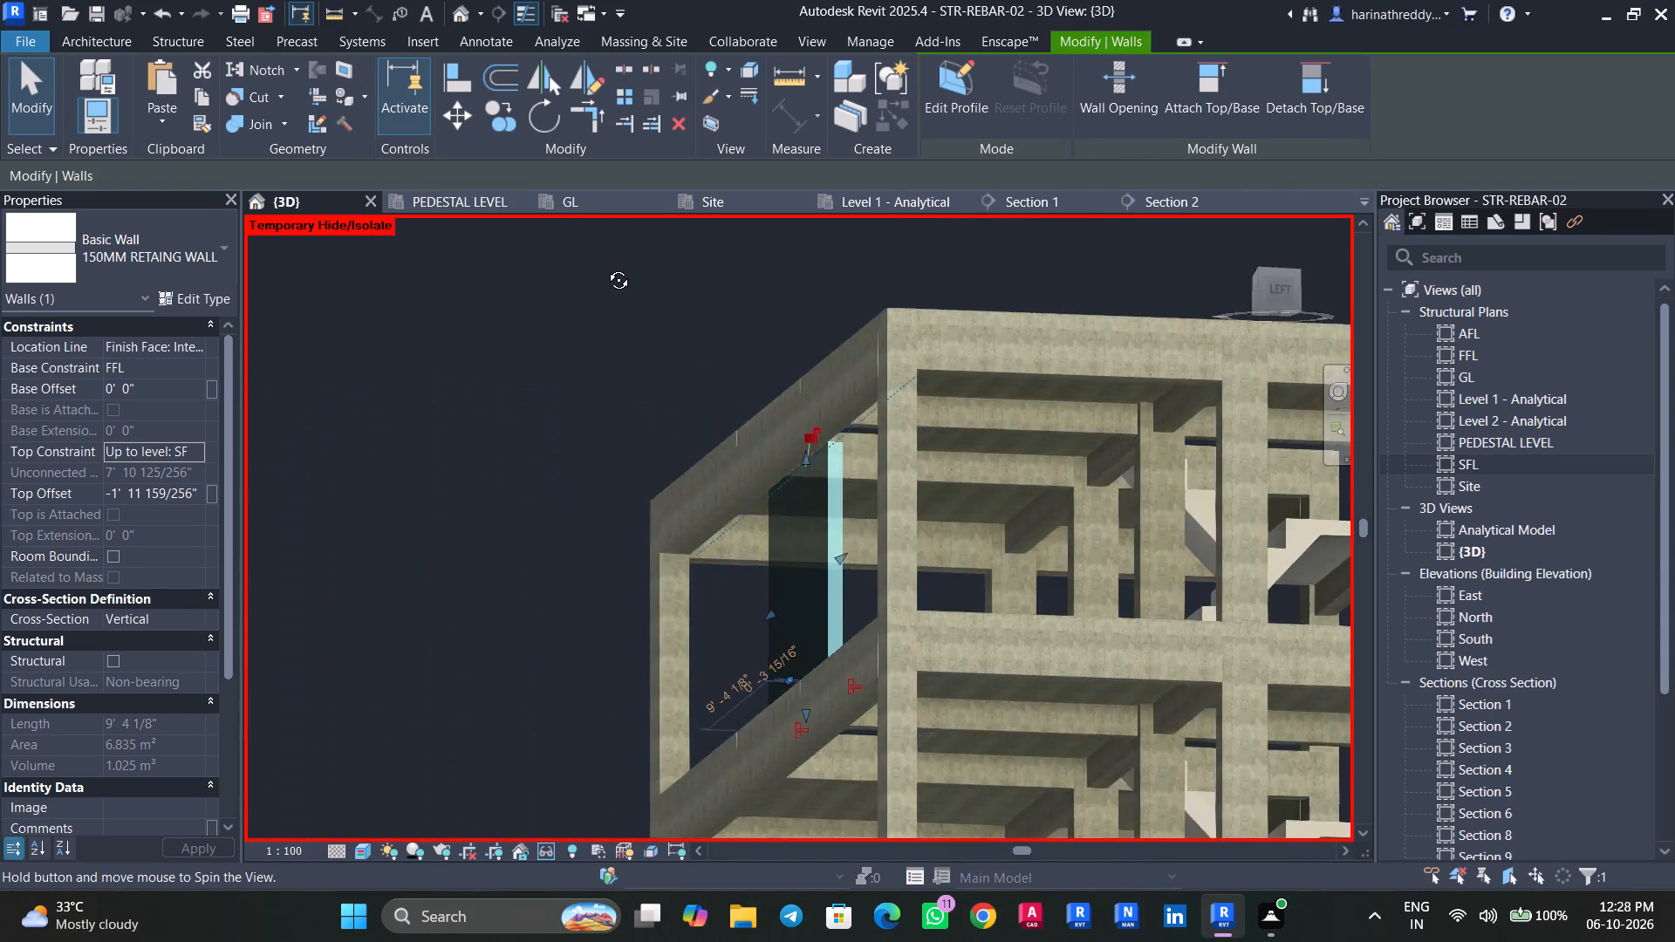
pyautogui.keyDown('shift'); pyautogui.moveTo(605, 267); pyautogui.dragTo(556, 395, button='middle'); pyautogui.keyUp('shift')
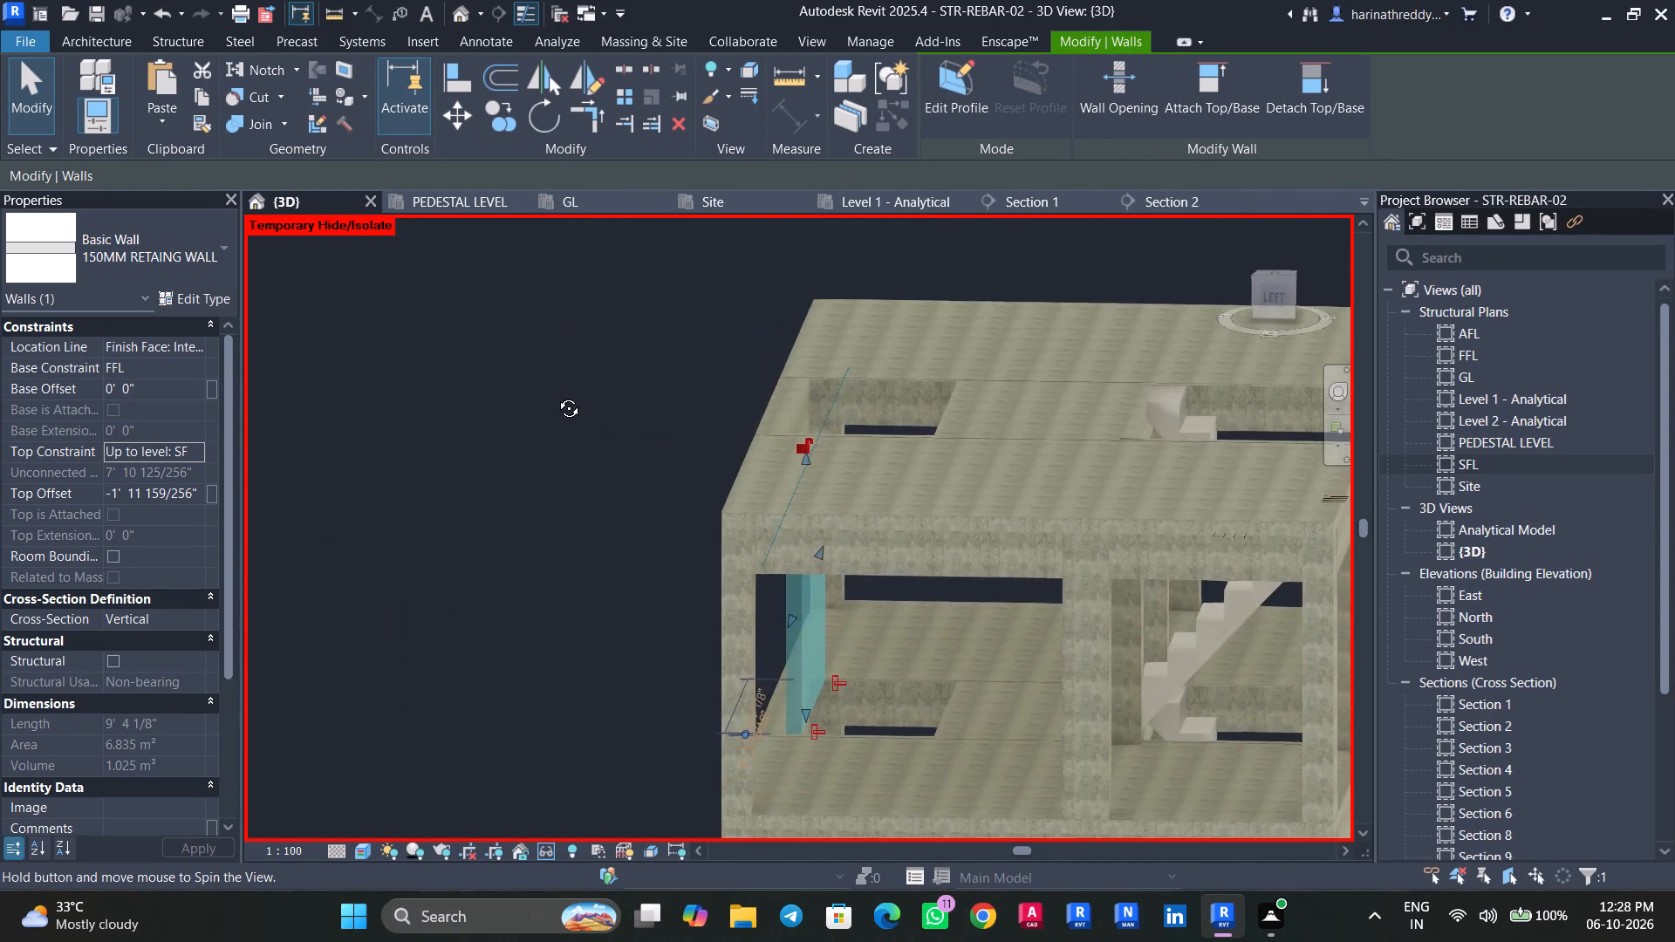
pyautogui.keyDown('shift'); pyautogui.moveTo(556, 395); pyautogui.dragTo(526, 547, button='middle'); pyautogui.keyUp('shift')
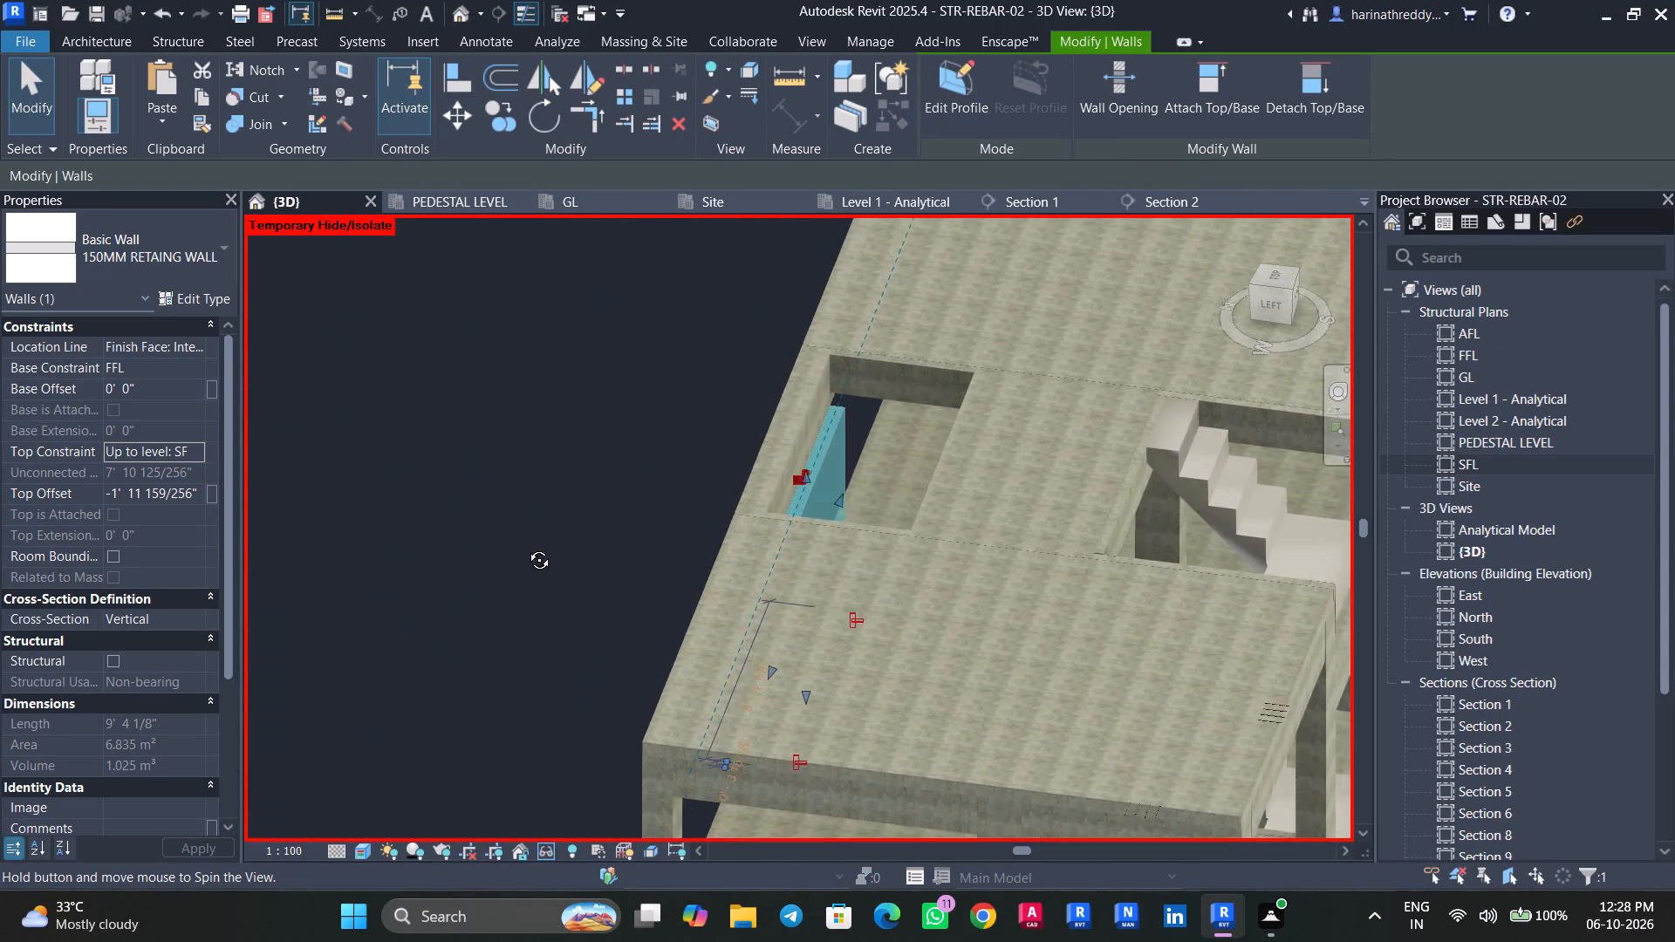
pyautogui.keyDown('shift'); pyautogui.moveTo(526, 547); pyautogui.dragTo(689, 687, button='middle'); pyautogui.keyUp('shift')
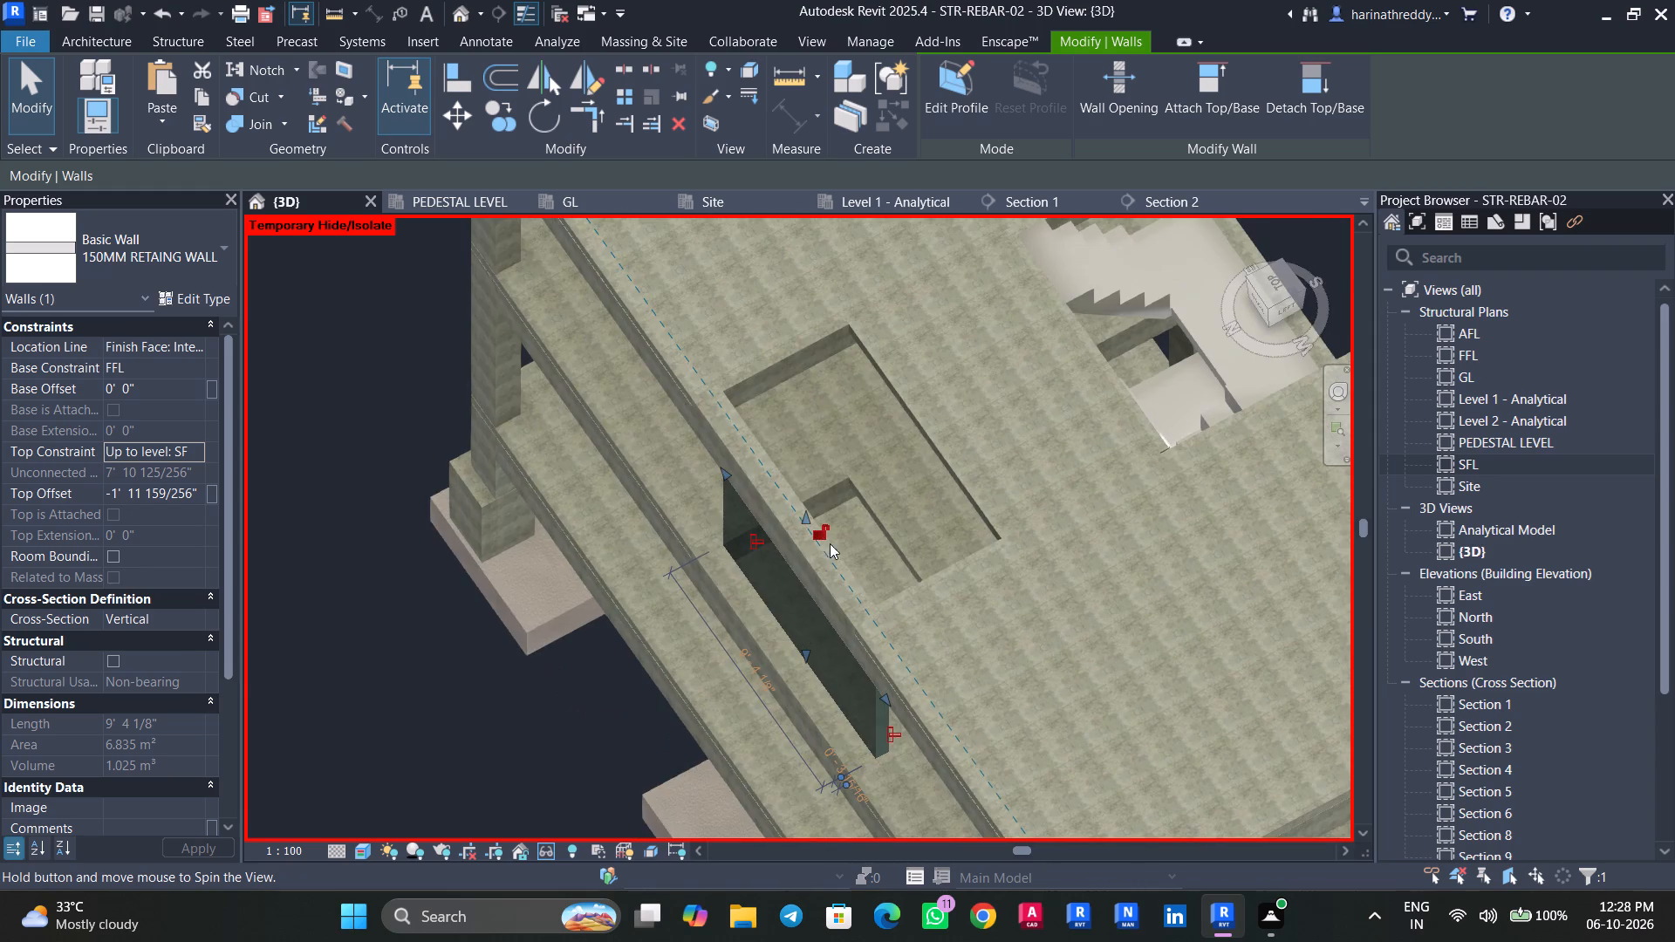
# Align the wall's inner face with the 300 x 600mm beam's face at the slab opening, working from the top view.
pyautogui.click(1275, 281)
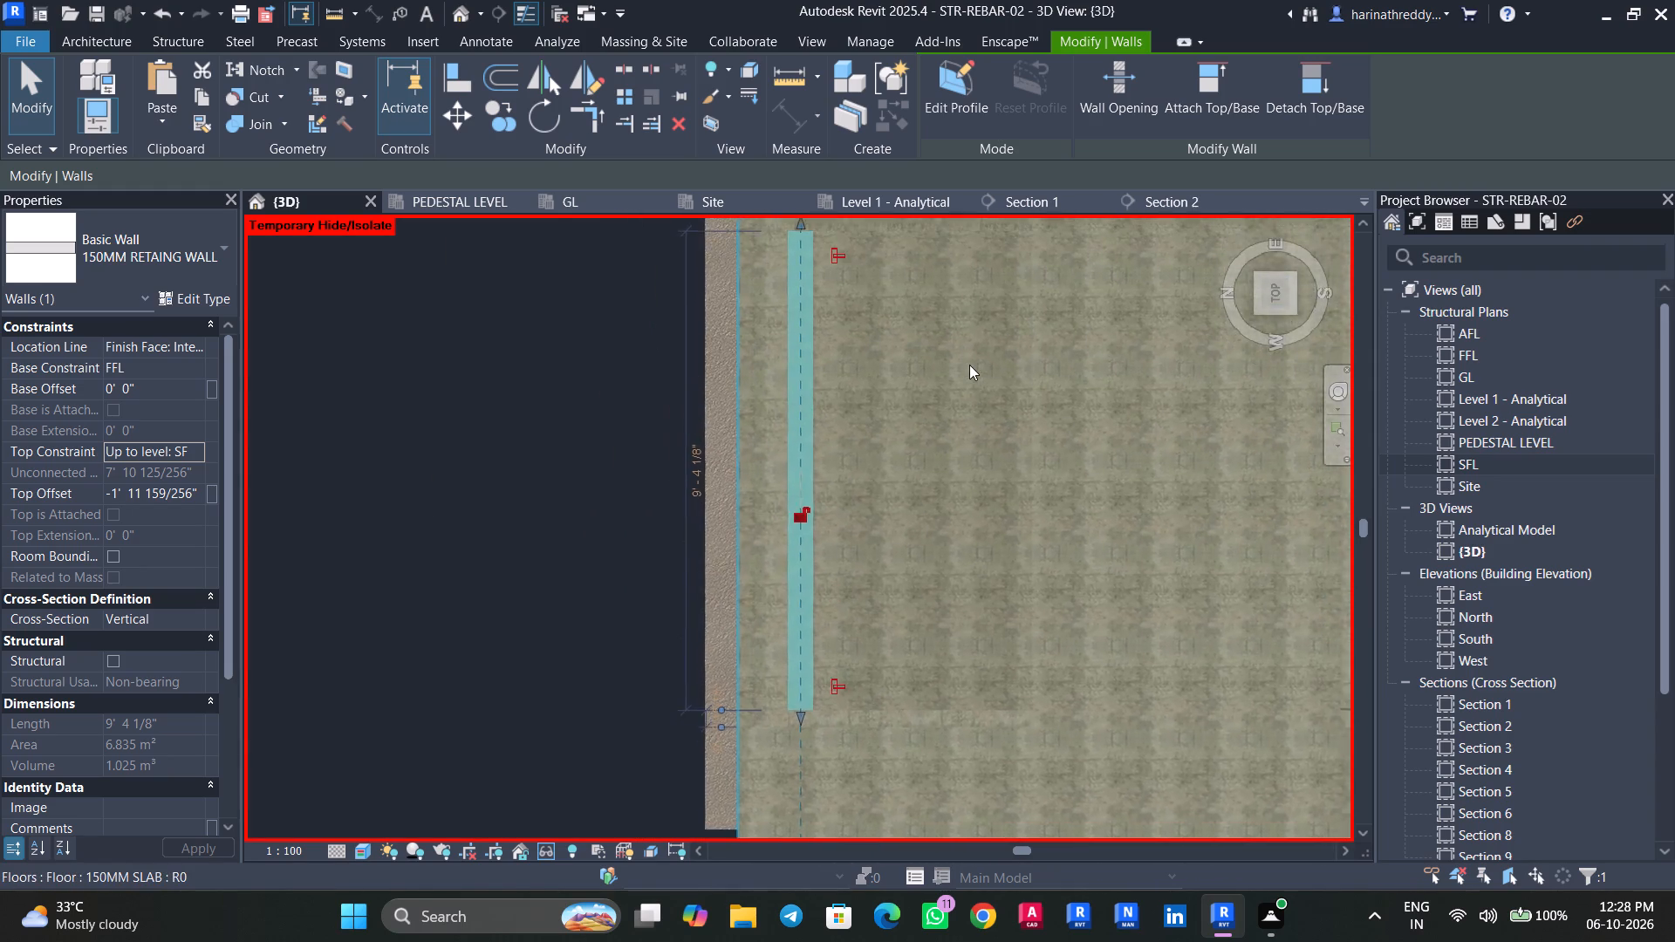
pyautogui.press('Escape')
pyautogui.press('Escape')
pyautogui.write('AL')
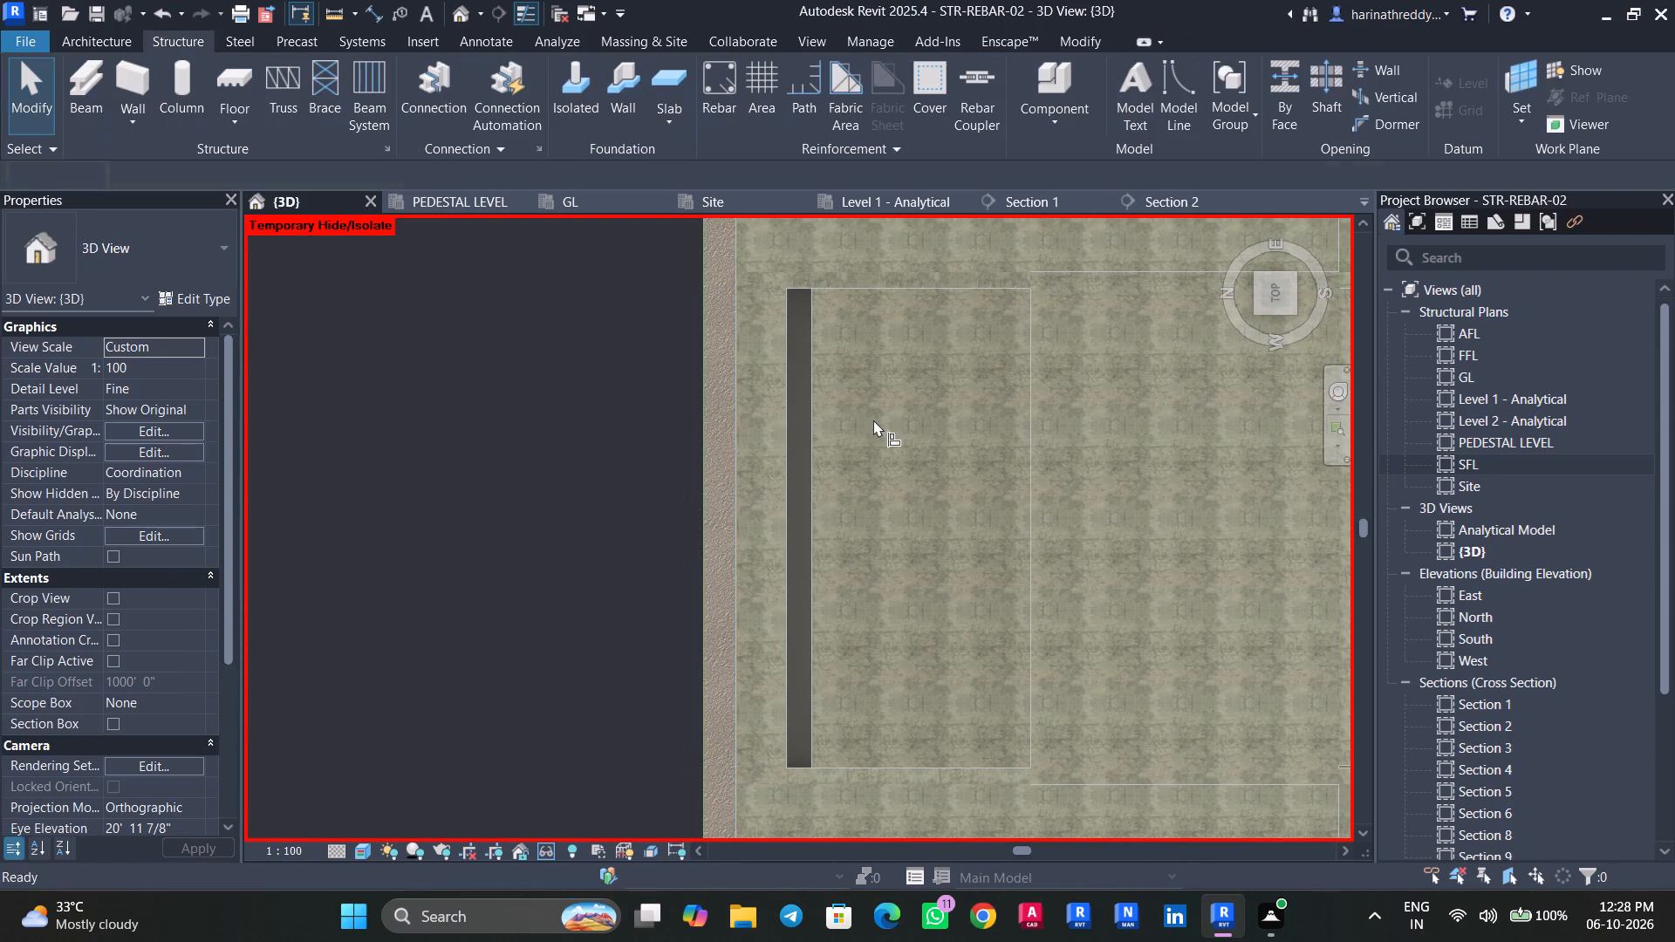
pyautogui.click(786, 486)
pyautogui.click(813, 495)
pyautogui.press('Escape')
pyautogui.press('Escape')
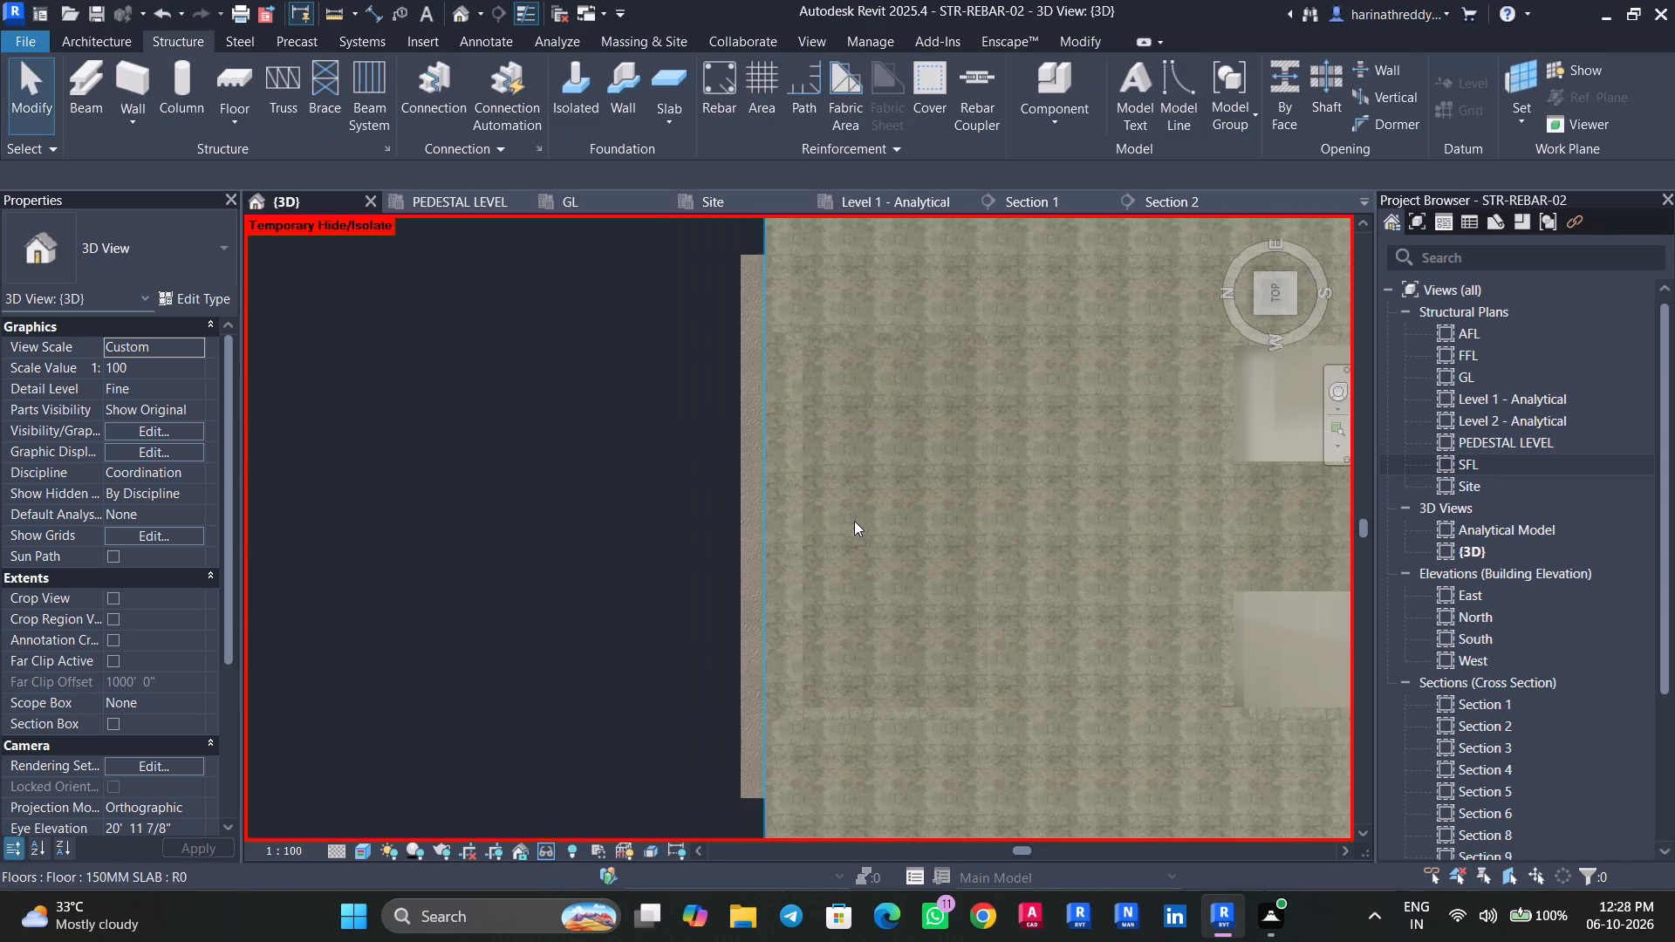
# Examine the aligned retaining wall, the slab openings and the staircase framing from above, the sides and below.
pyautogui.keyDown('shift'); pyautogui.scroll(1, 863, 536); pyautogui.keyUp('shift')
pyautogui.keyDown('shift'); pyautogui.moveTo(869, 538); pyautogui.dragTo(822, 87, button='middle'); pyautogui.keyUp('shift')
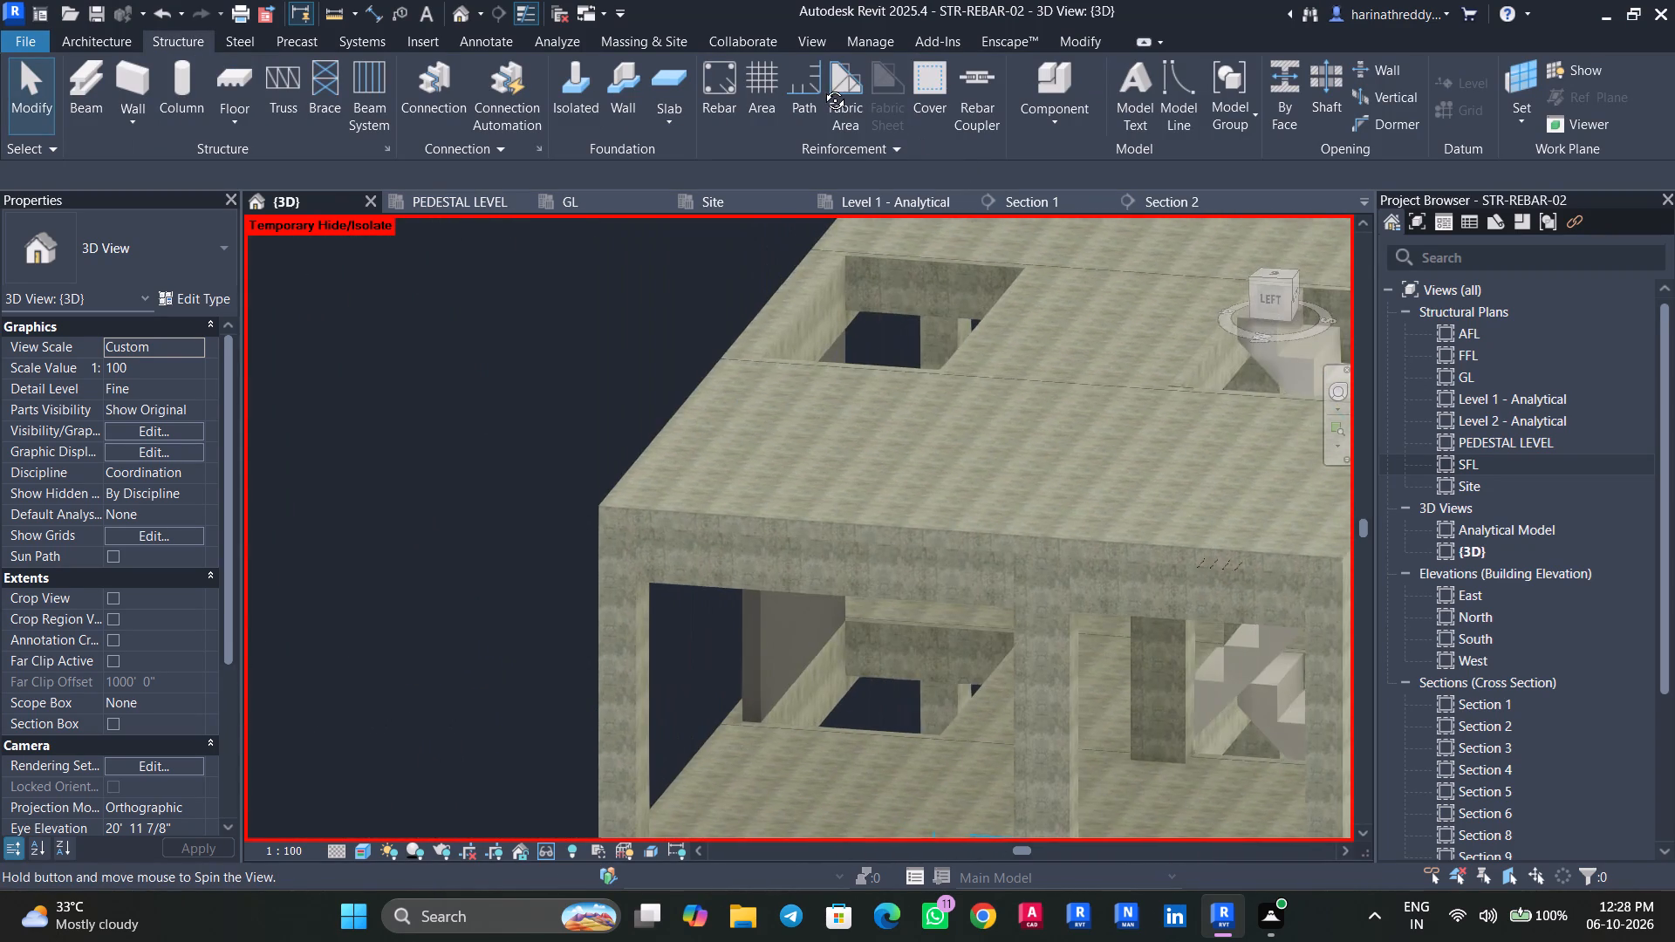
pyautogui.keyDown('shift'); pyautogui.moveTo(822, 87); pyautogui.dragTo(673, 340, button='middle'); pyautogui.keyUp('shift')
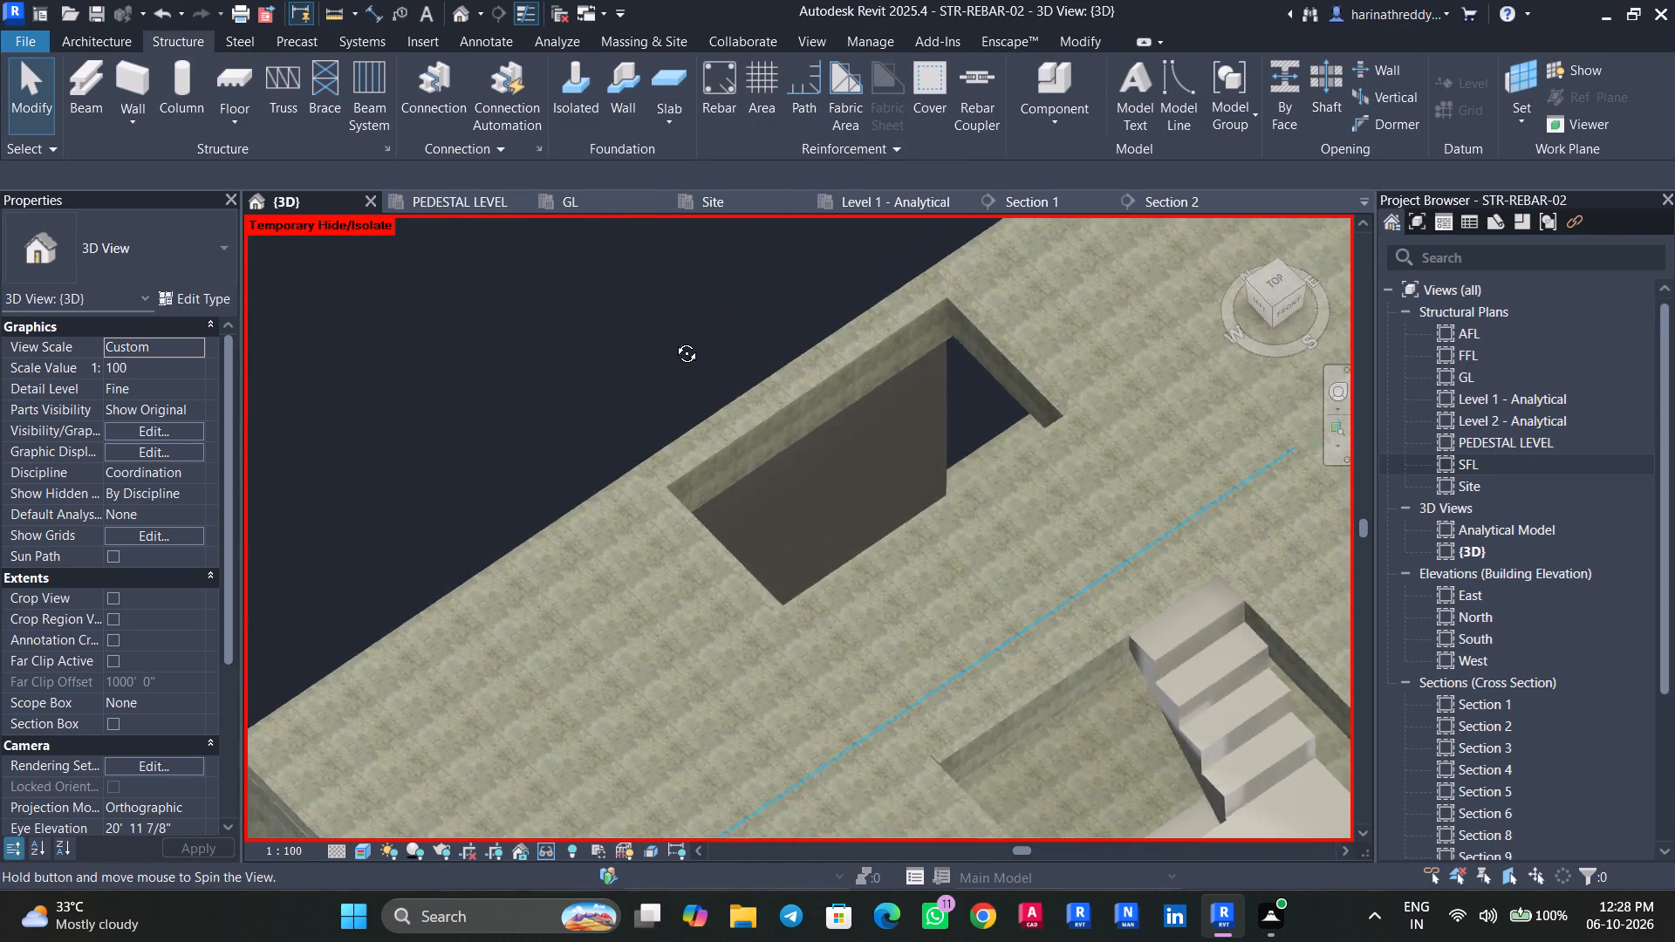
pyautogui.keyDown('shift'); pyautogui.moveTo(673, 340); pyautogui.dragTo(584, 33, button='middle'); pyautogui.keyUp('shift')
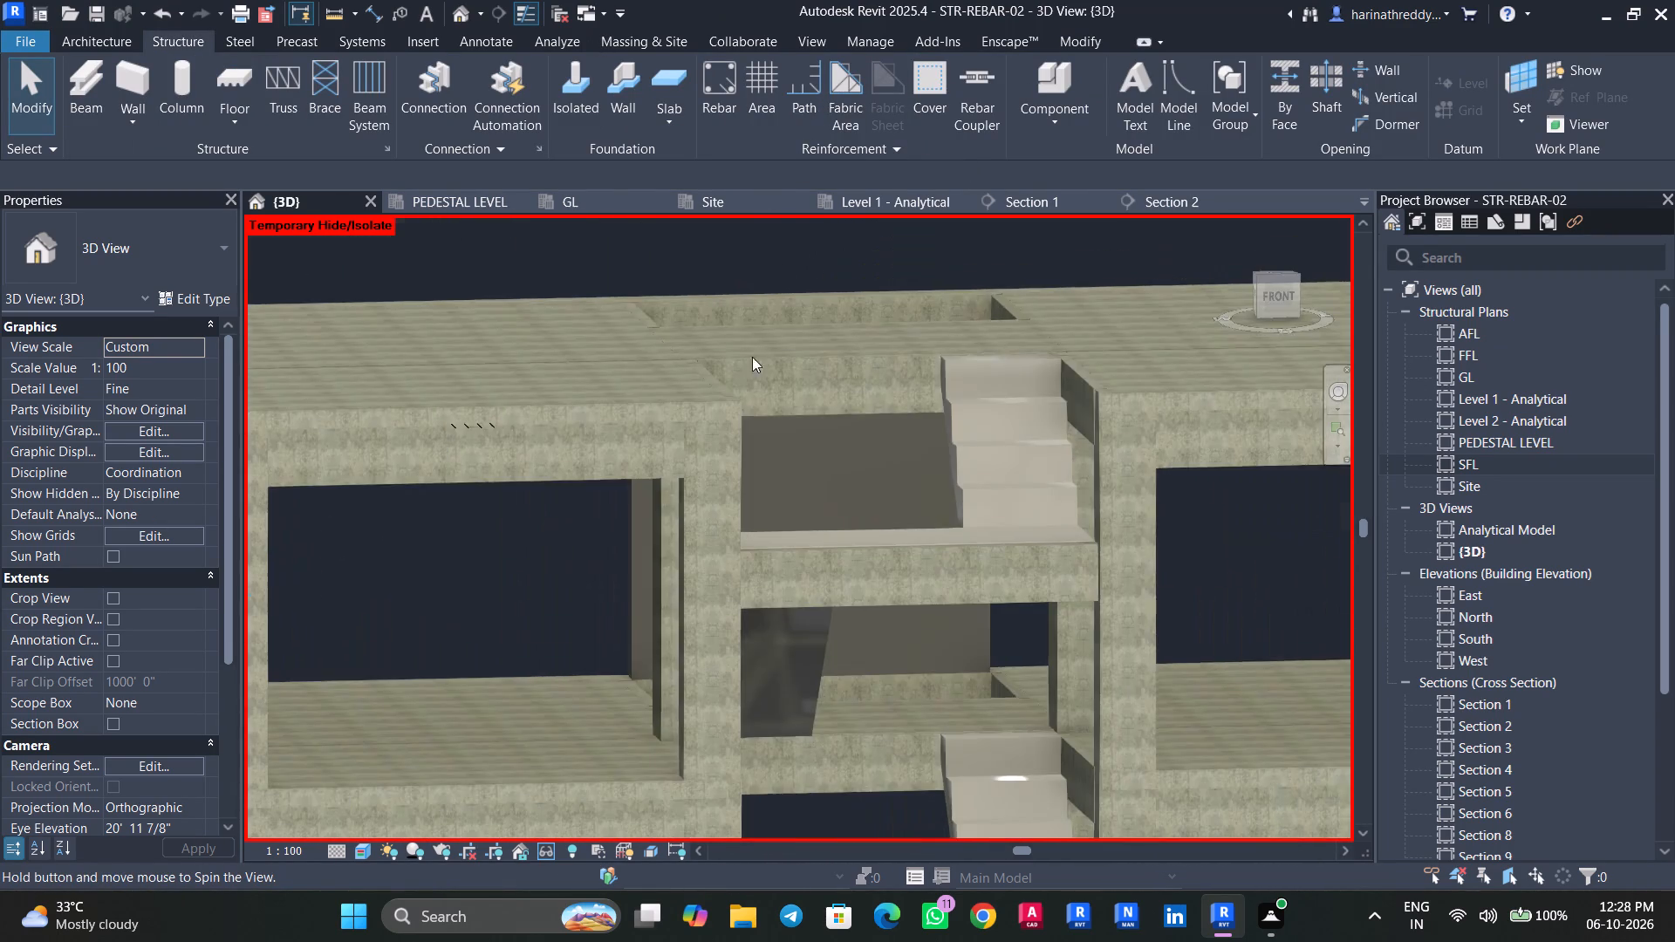
pyautogui.keyDown('shift'); pyautogui.moveTo(860, 534); pyautogui.dragTo(979, 345, button='middle'); pyautogui.keyUp('shift')
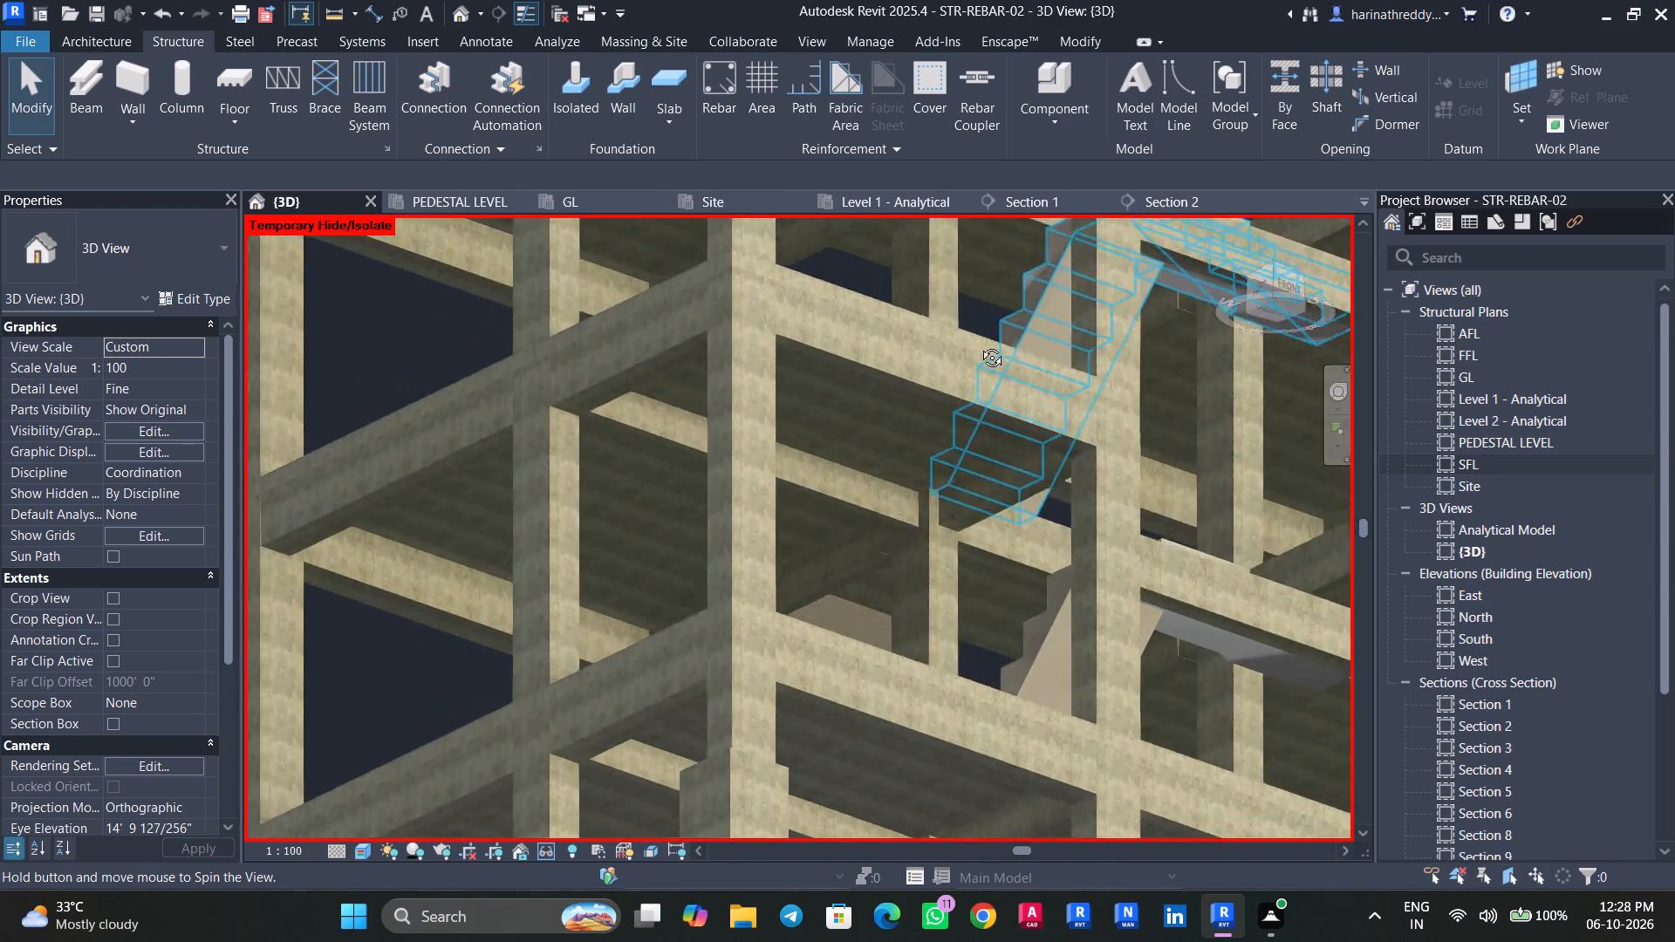
pyautogui.keyDown('shift'); pyautogui.moveTo(979, 345); pyautogui.dragTo(1010, 499, button='middle'); pyautogui.keyUp('shift')
pyautogui.scroll(3, 829, 349)
pyautogui.keyDown('shift'); pyautogui.moveTo(822, 412); pyautogui.dragTo(754, 643, button='middle'); pyautogui.keyUp('shift')
pyautogui.moveTo(748, 613); pyautogui.dragTo(856, 228, button='middle')
pyautogui.scroll(-3, 862, 226)
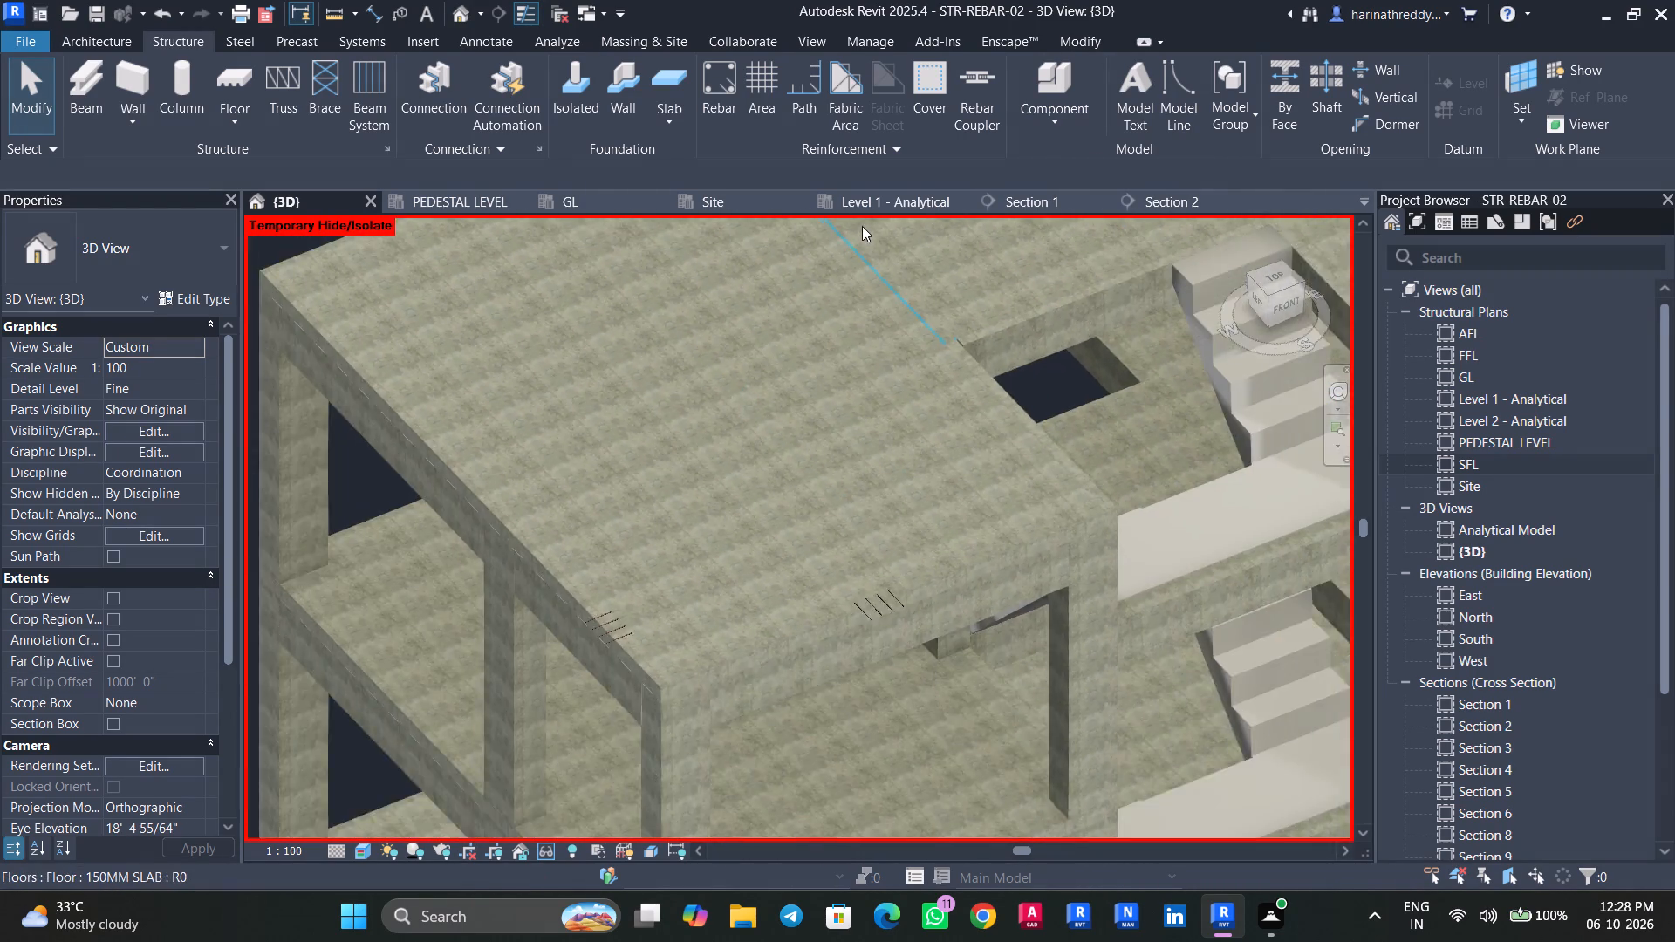
pyautogui.scroll(-3, 862, 226)
pyautogui.keyDown('shift'); pyautogui.moveTo(863, 234); pyautogui.dragTo(749, 659, button='middle'); pyautogui.keyUp('shift')
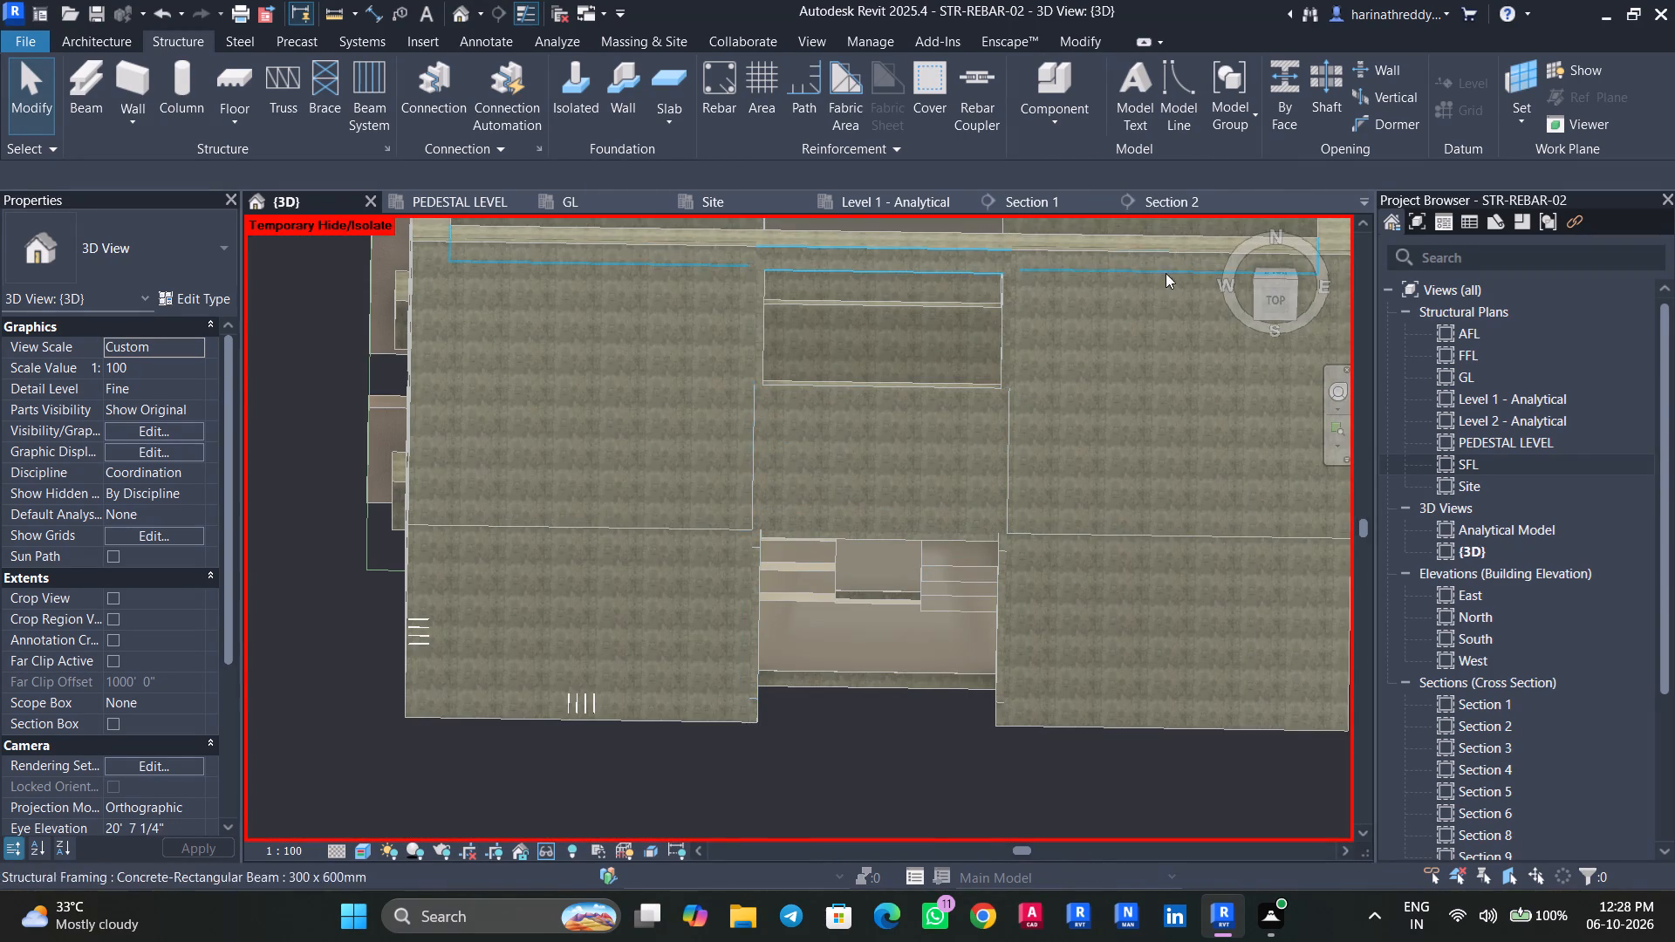
# Inspect the H8 rebar sets at the roof slab's corner edges from the top view and at an angle.
pyautogui.click(1276, 306)
pyautogui.scroll(1, 711, 513)
pyautogui.scroll(-1, 710, 512)
pyautogui.scroll(15, 709, 512)
pyautogui.scroll(-1, 737, 520)
pyautogui.scroll(1, 739, 520)
pyautogui.click(740, 514)
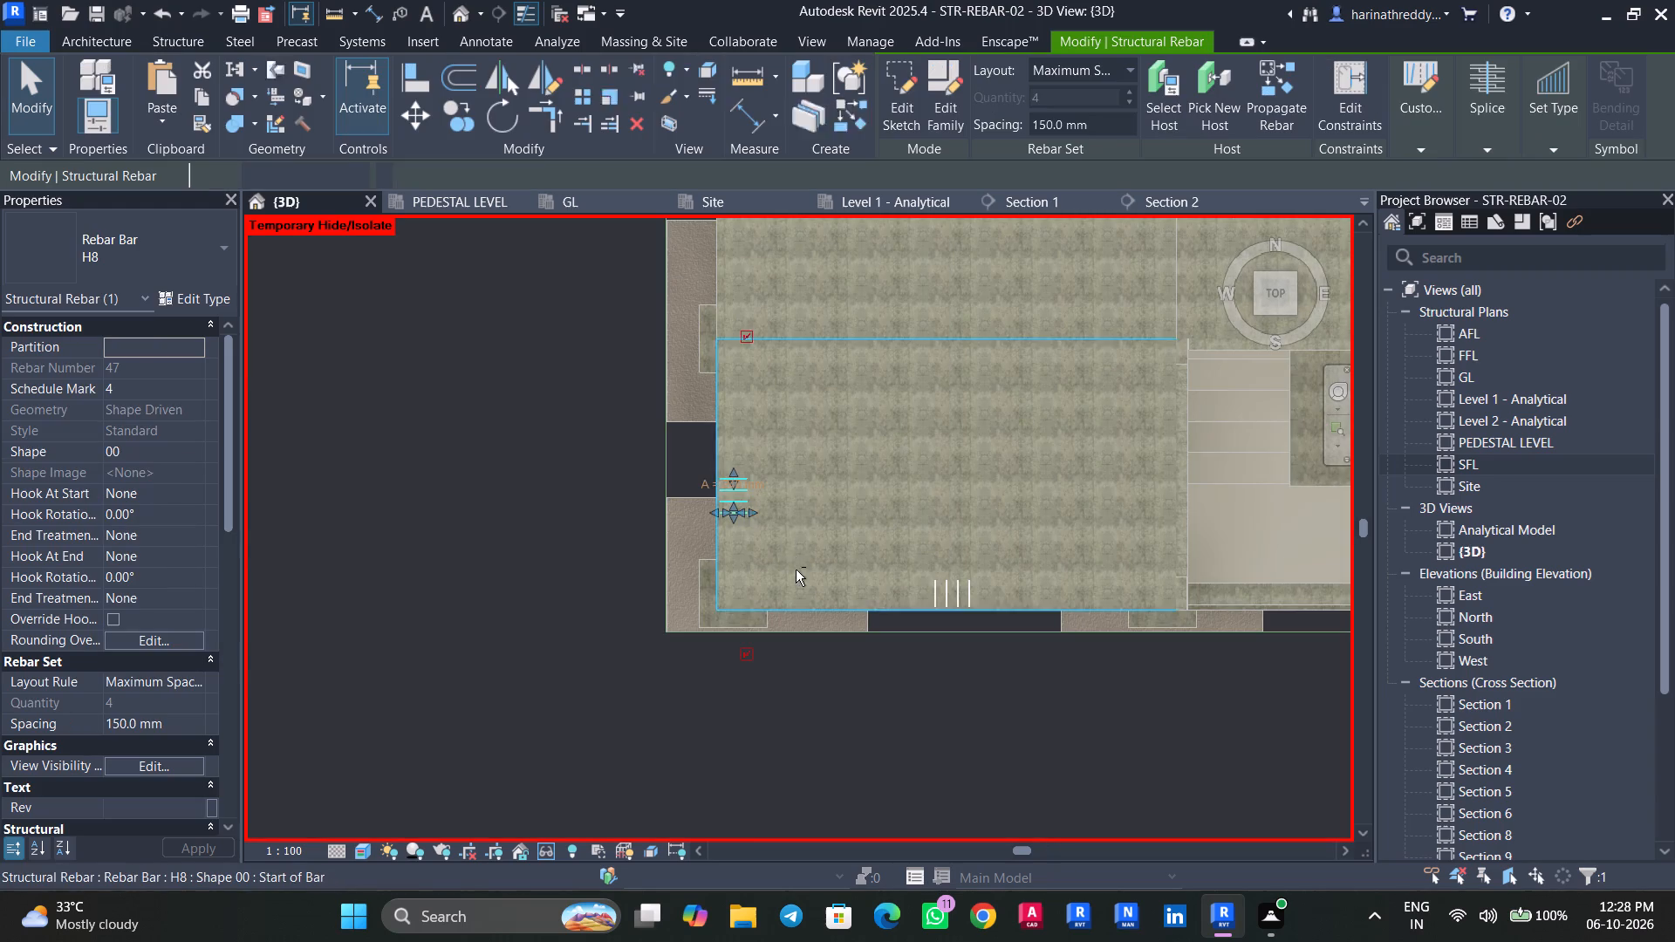
pyautogui.keyDown('shift'); pyautogui.moveTo(798, 570); pyautogui.dragTo(962, 182, button='middle'); pyautogui.keyUp('shift')
pyautogui.press('Escape')
pyautogui.press('Escape')
pyautogui.keyDown('shift'); pyautogui.moveTo(1054, 497); pyautogui.dragTo(1103, 575, button='middle'); pyautogui.keyUp('shift')
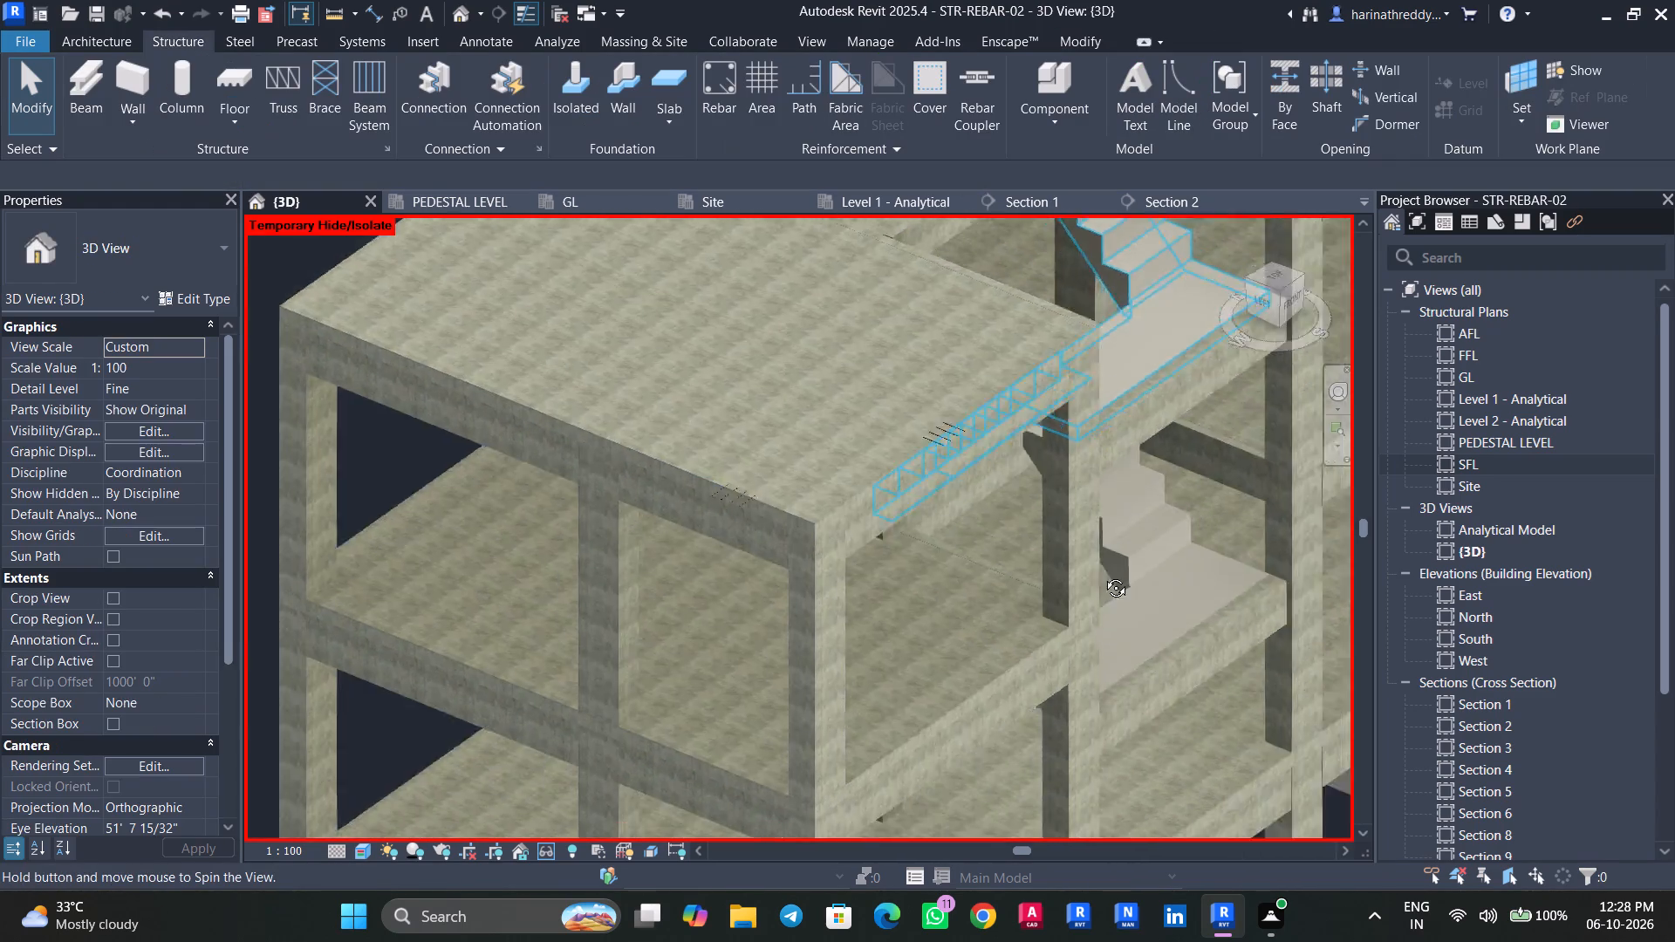
pyautogui.keyDown('shift'); pyautogui.moveTo(1103, 575); pyautogui.dragTo(1216, 651, button='middle'); pyautogui.keyUp('shift')
pyautogui.scroll(10, 725, 219)
pyautogui.scroll(-7, 757, 268)
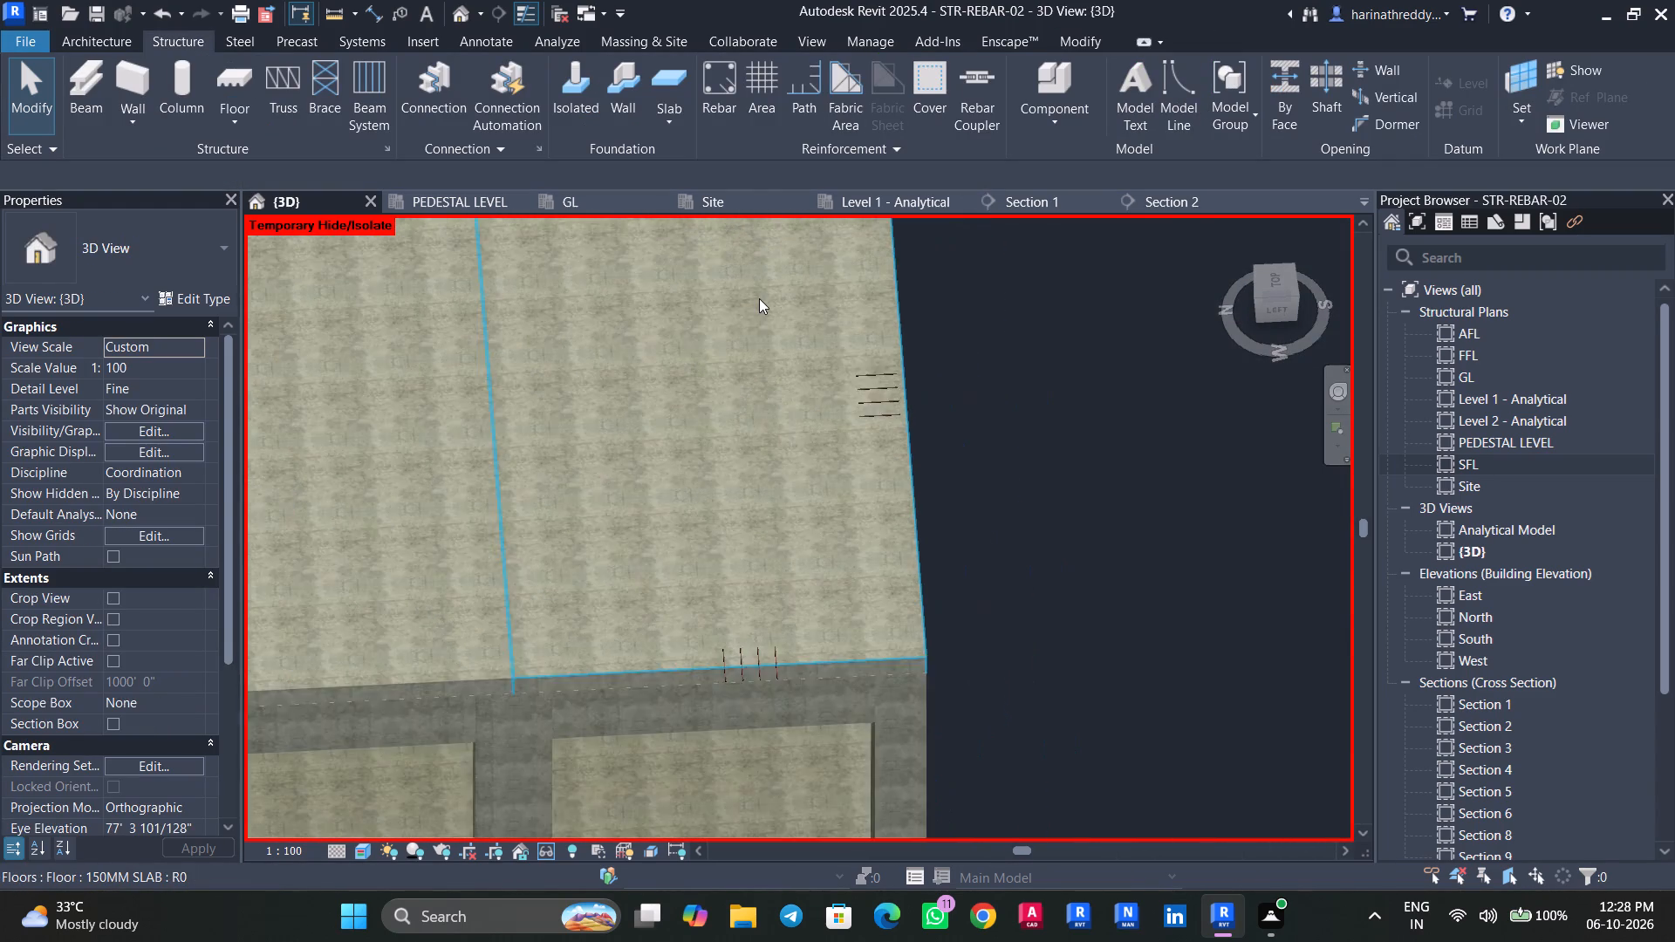
pyautogui.scroll(-3, 759, 298)
pyautogui.scroll(1, 759, 298)
pyautogui.scroll(-6, 759, 298)
pyautogui.scroll(1, 759, 298)
pyautogui.scroll(-5, 759, 298)
pyautogui.keyDown('shift'); pyautogui.moveTo(1012, 446); pyautogui.dragTo(988, 382, button='middle'); pyautogui.keyUp('shift')
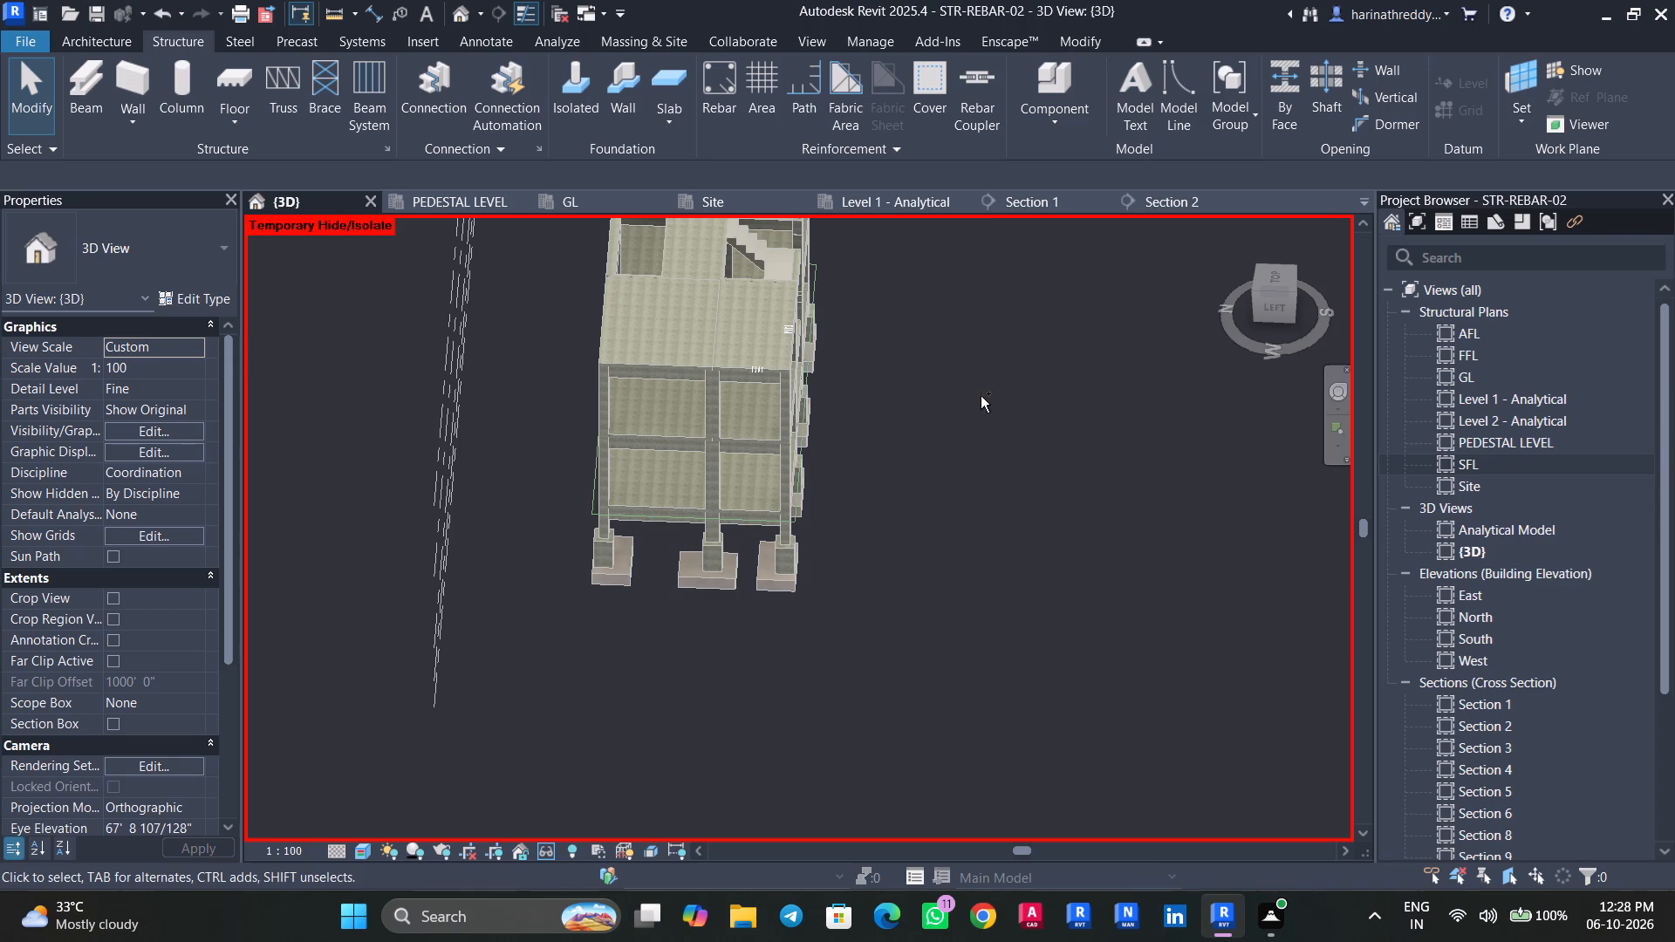
# Save the STR-REBAR-02 model.
pyautogui.hotkey('ctrl', 's')
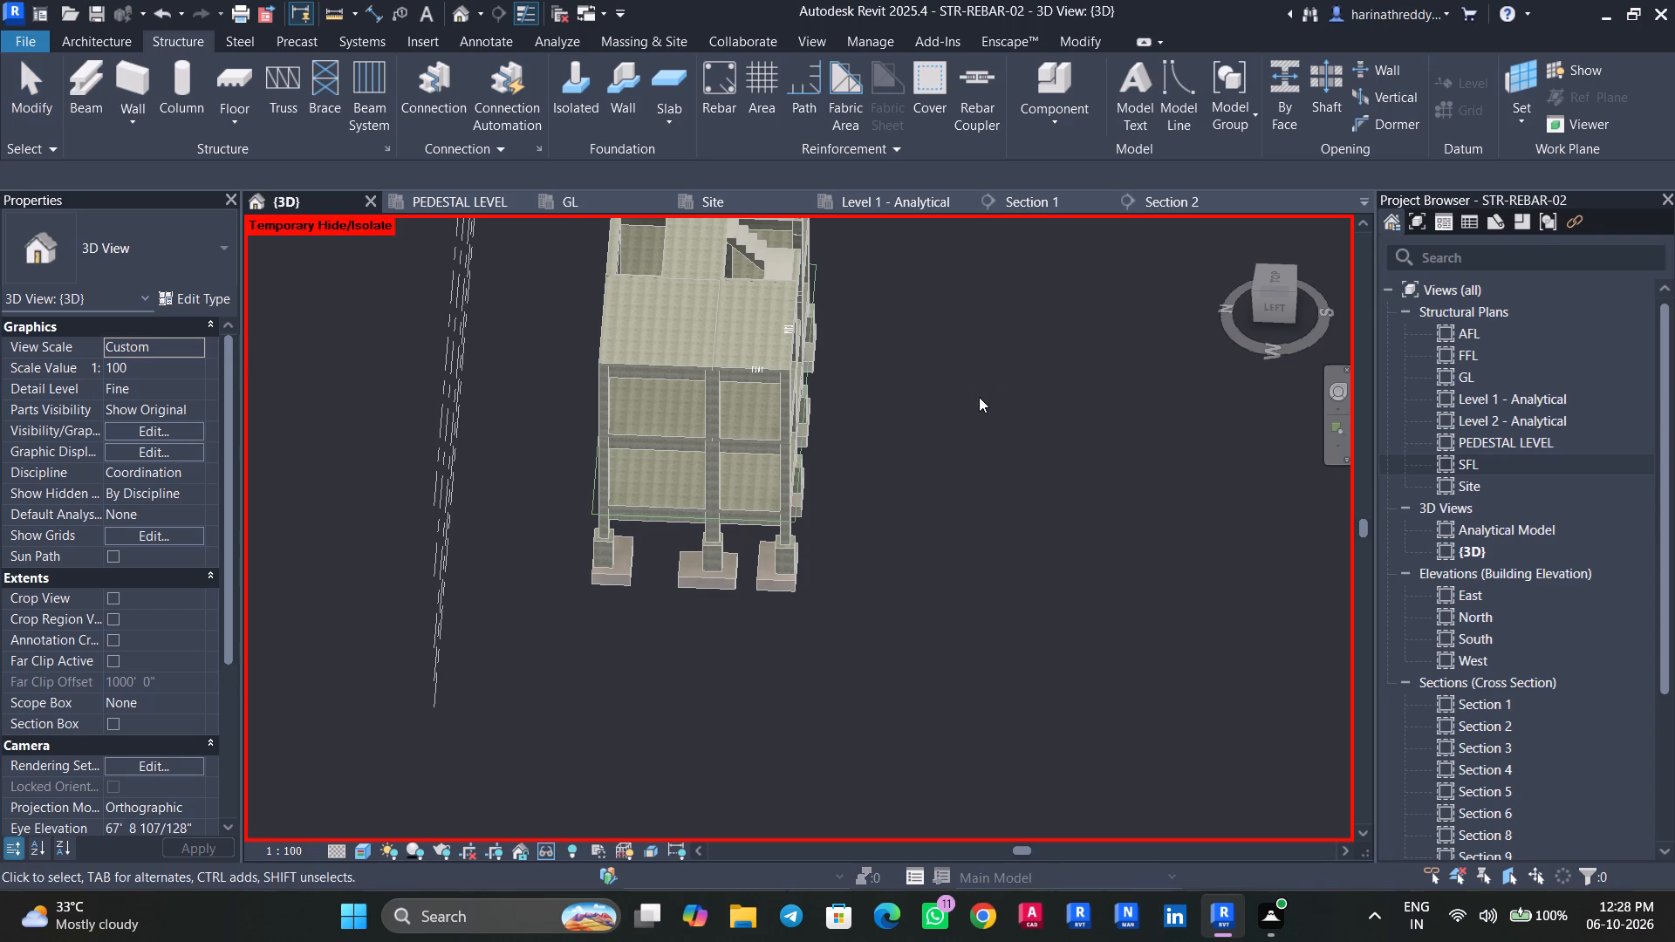
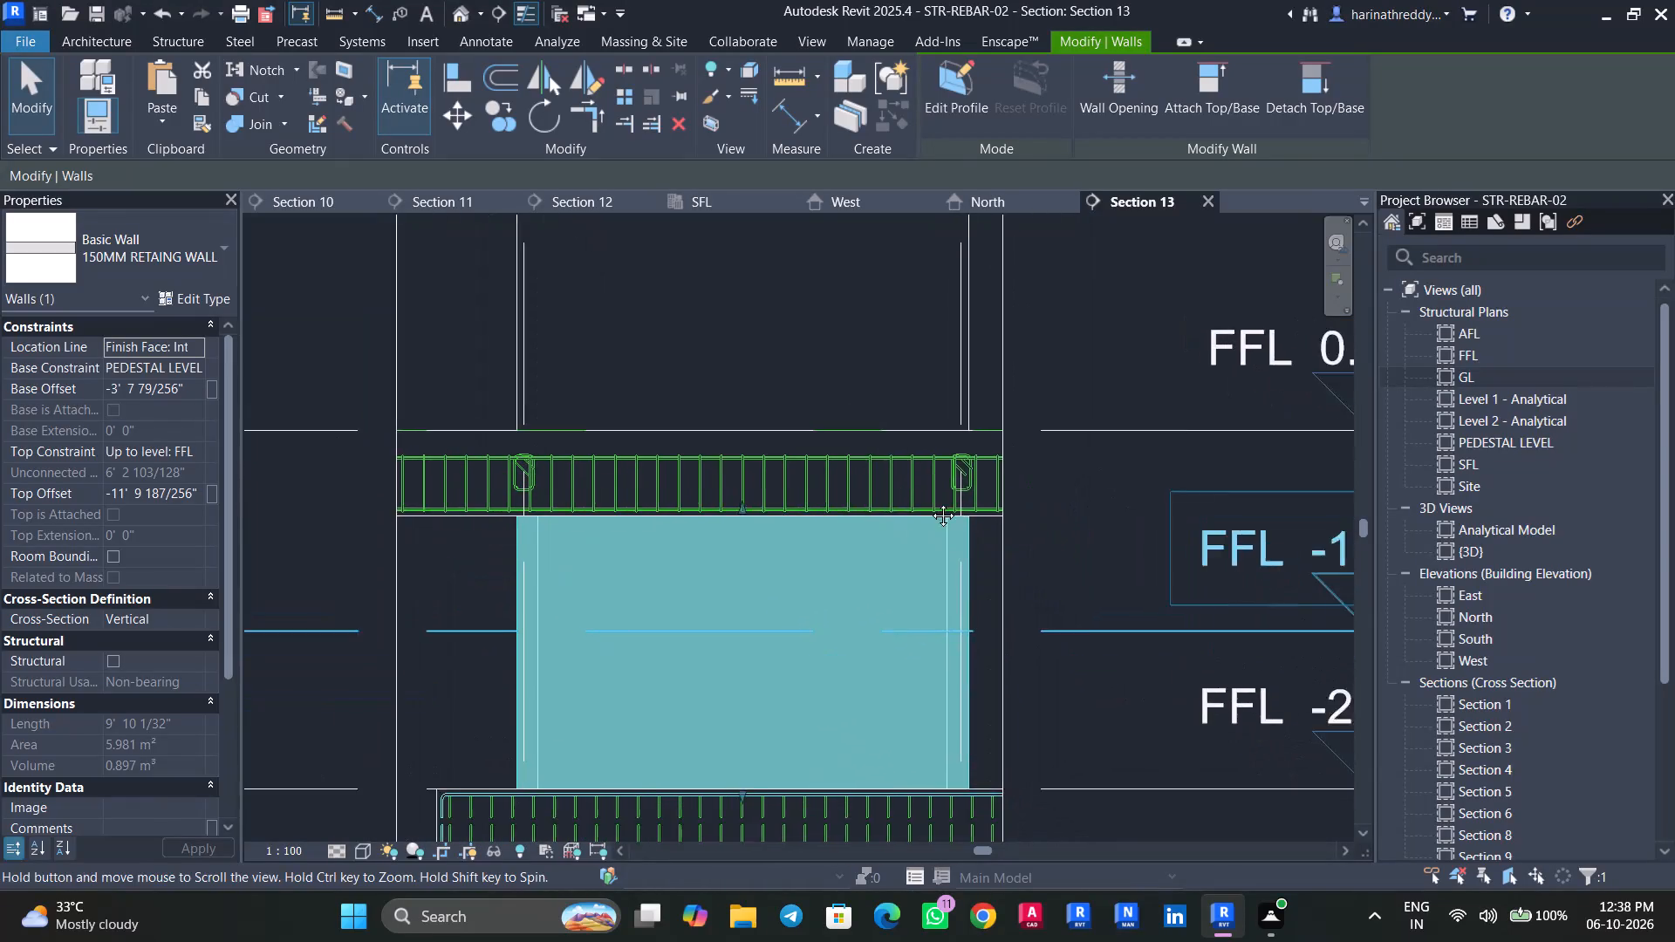
# Check the 150 mm retaining wall at PEDESTAL LEVEL in the sectioned 3D view.
pyautogui.click(466, 14)
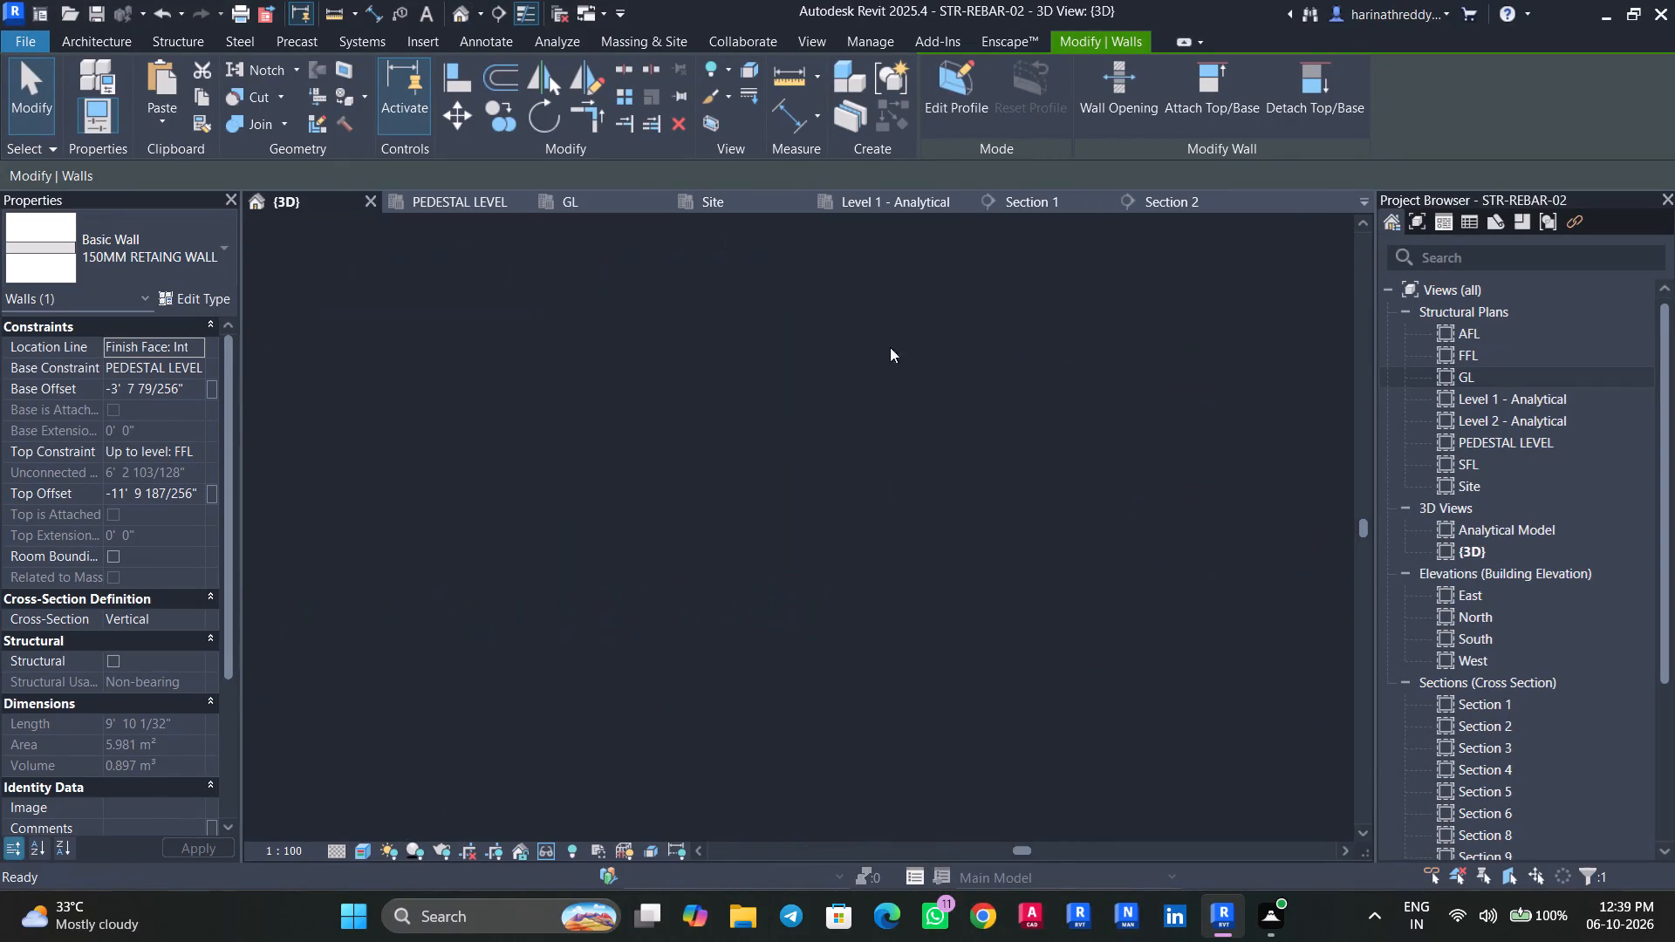
pyautogui.scroll(-7, 649, 478)
pyautogui.keyDown('shift'); pyautogui.moveTo(628, 536); pyautogui.dragTo(776, 645, button='middle'); pyautogui.keyUp('shift')
pyautogui.click(774, 546)
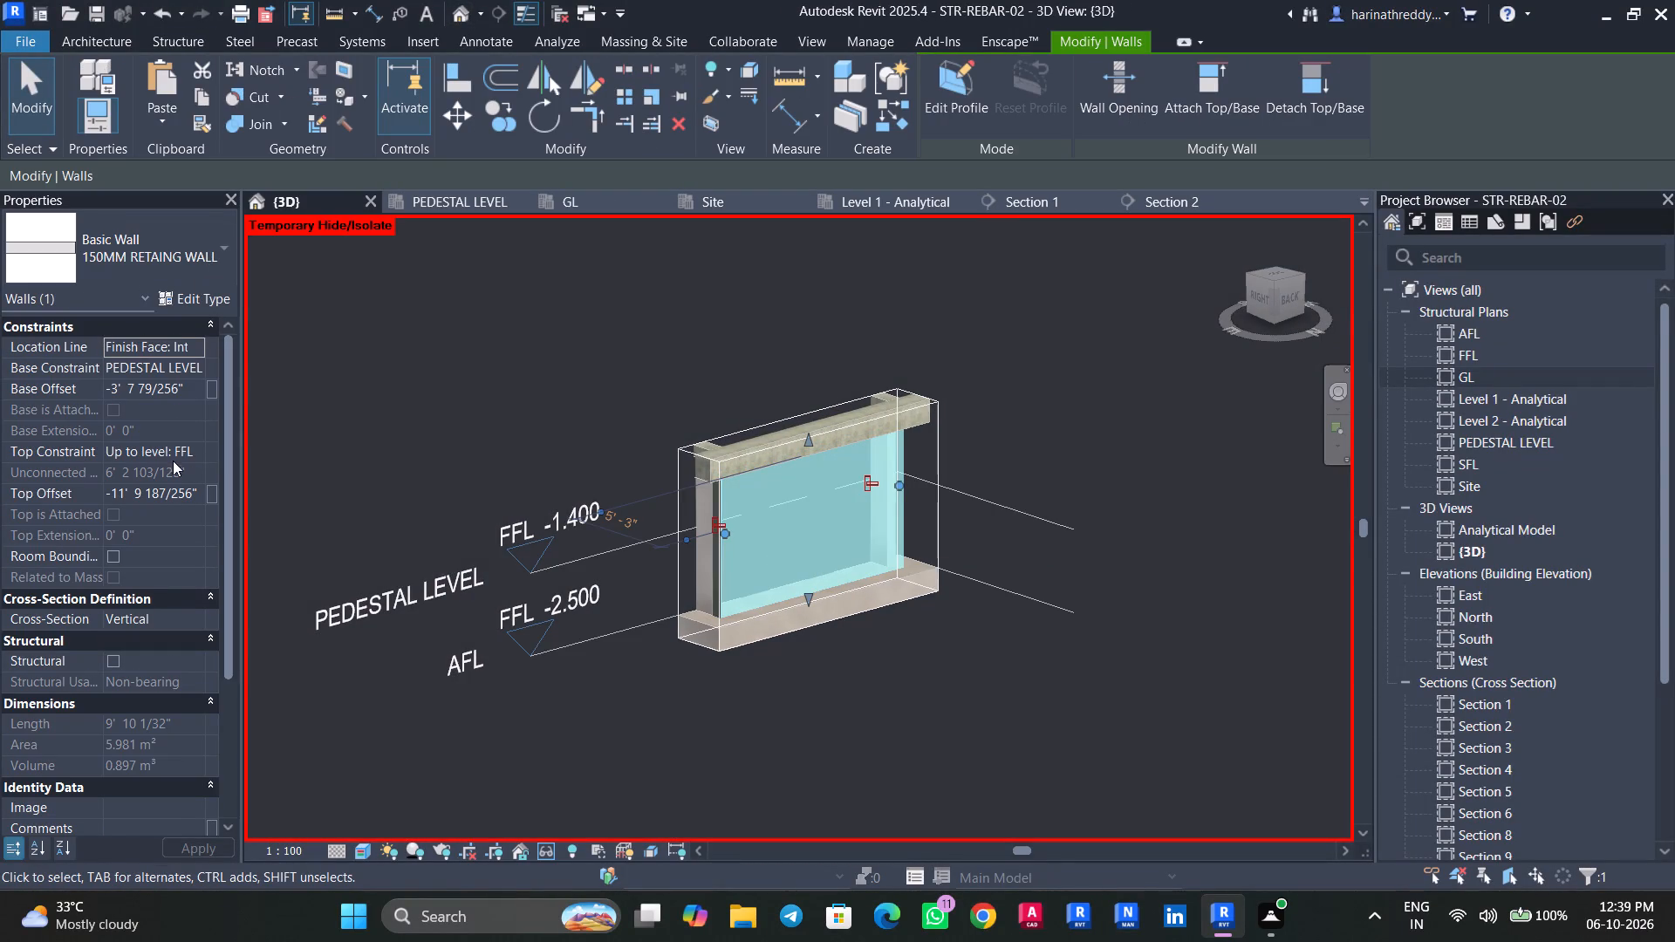
pyautogui.press('Escape')
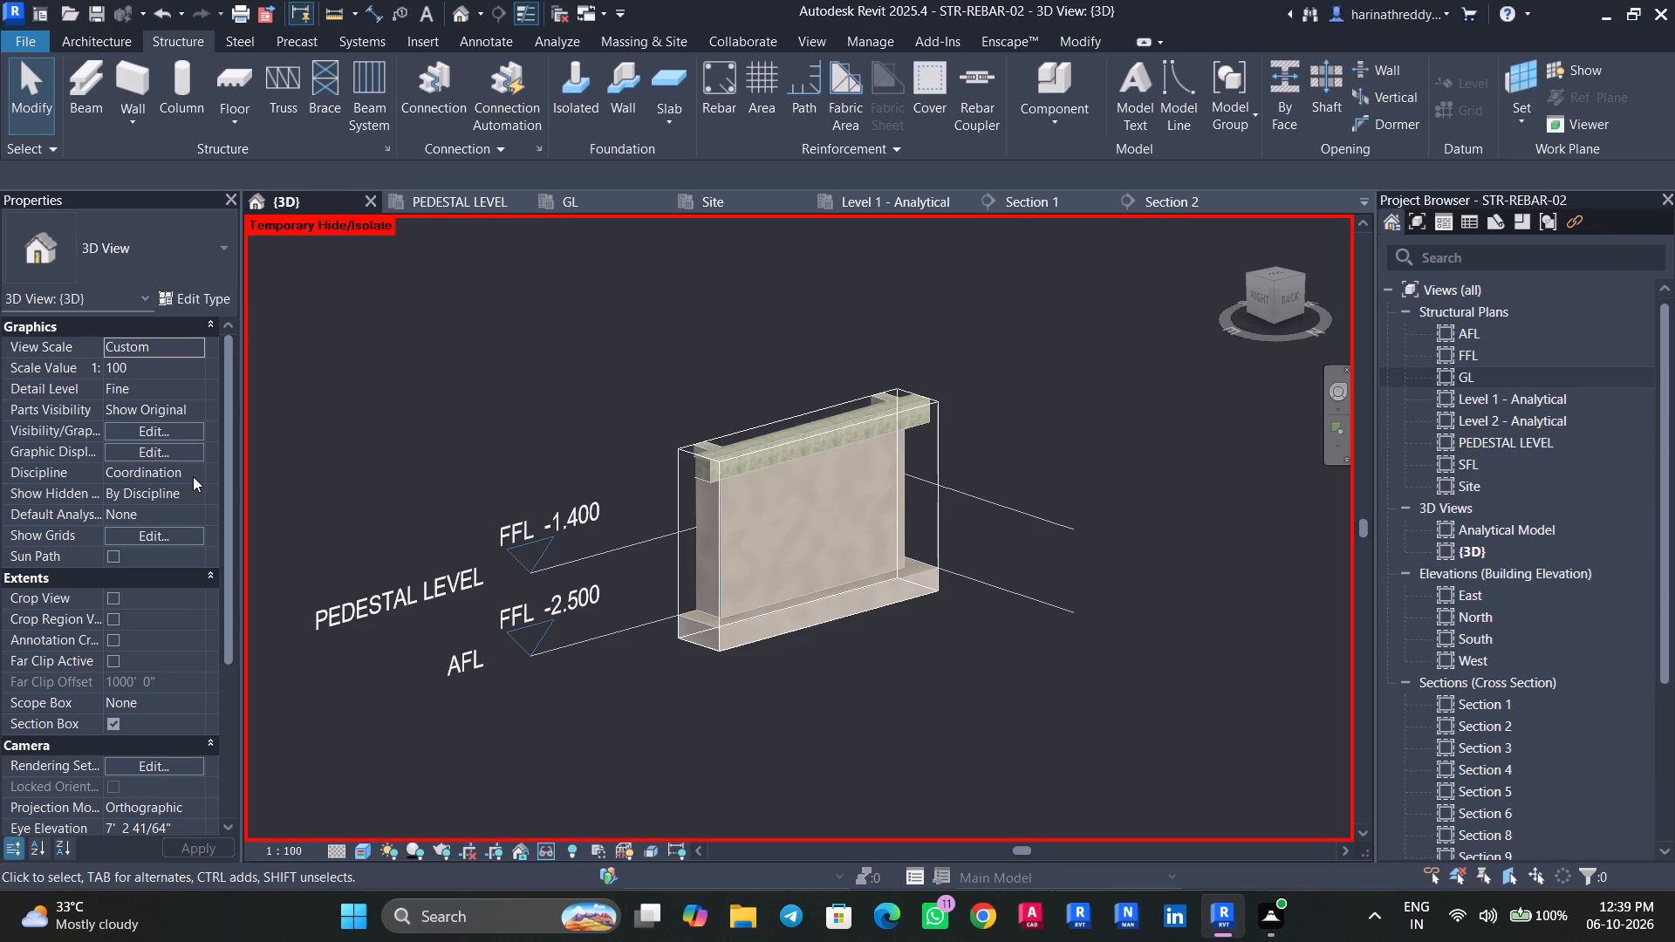
pyautogui.click(194, 491)
pyautogui.press('Escape')
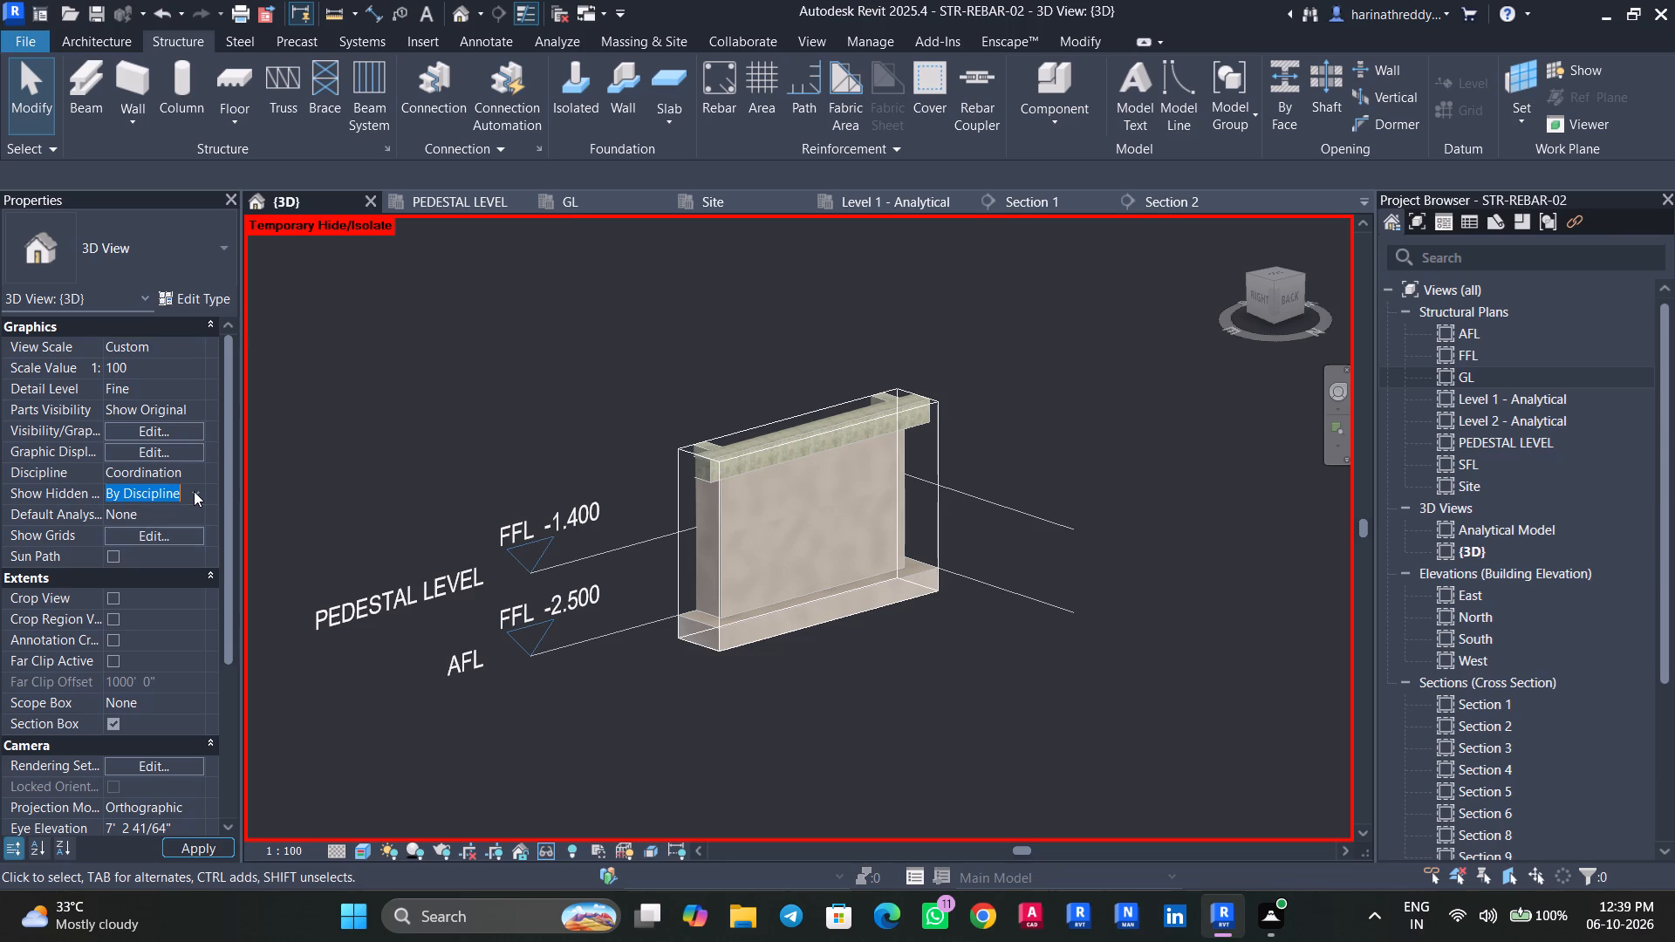
pyautogui.press('Escape')
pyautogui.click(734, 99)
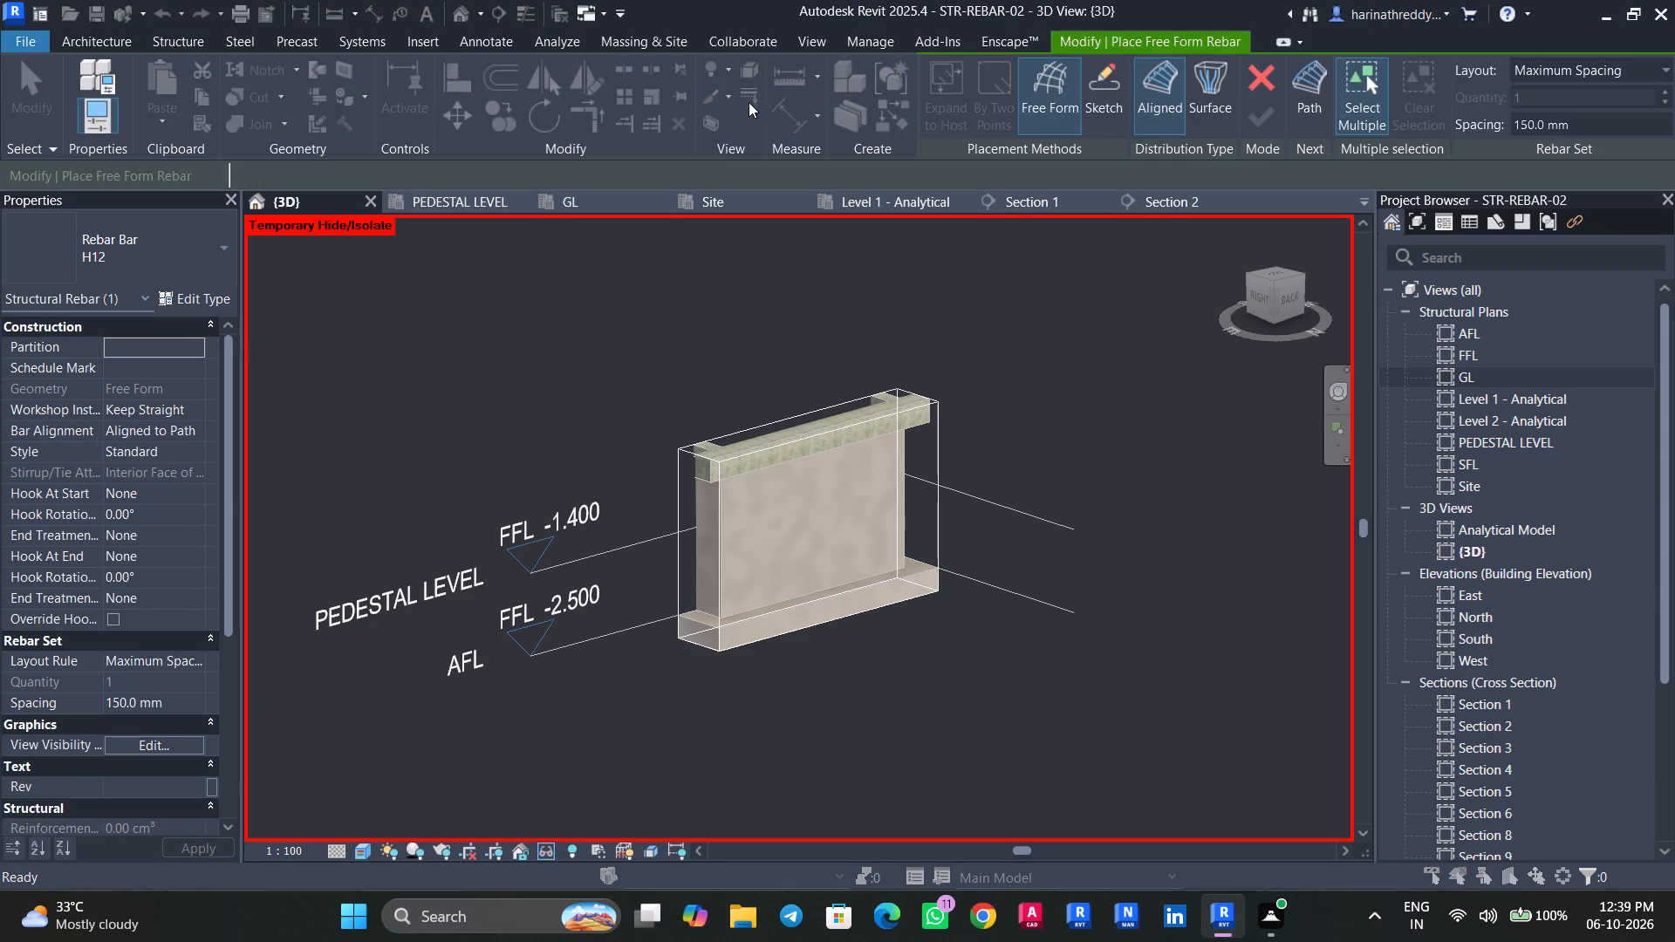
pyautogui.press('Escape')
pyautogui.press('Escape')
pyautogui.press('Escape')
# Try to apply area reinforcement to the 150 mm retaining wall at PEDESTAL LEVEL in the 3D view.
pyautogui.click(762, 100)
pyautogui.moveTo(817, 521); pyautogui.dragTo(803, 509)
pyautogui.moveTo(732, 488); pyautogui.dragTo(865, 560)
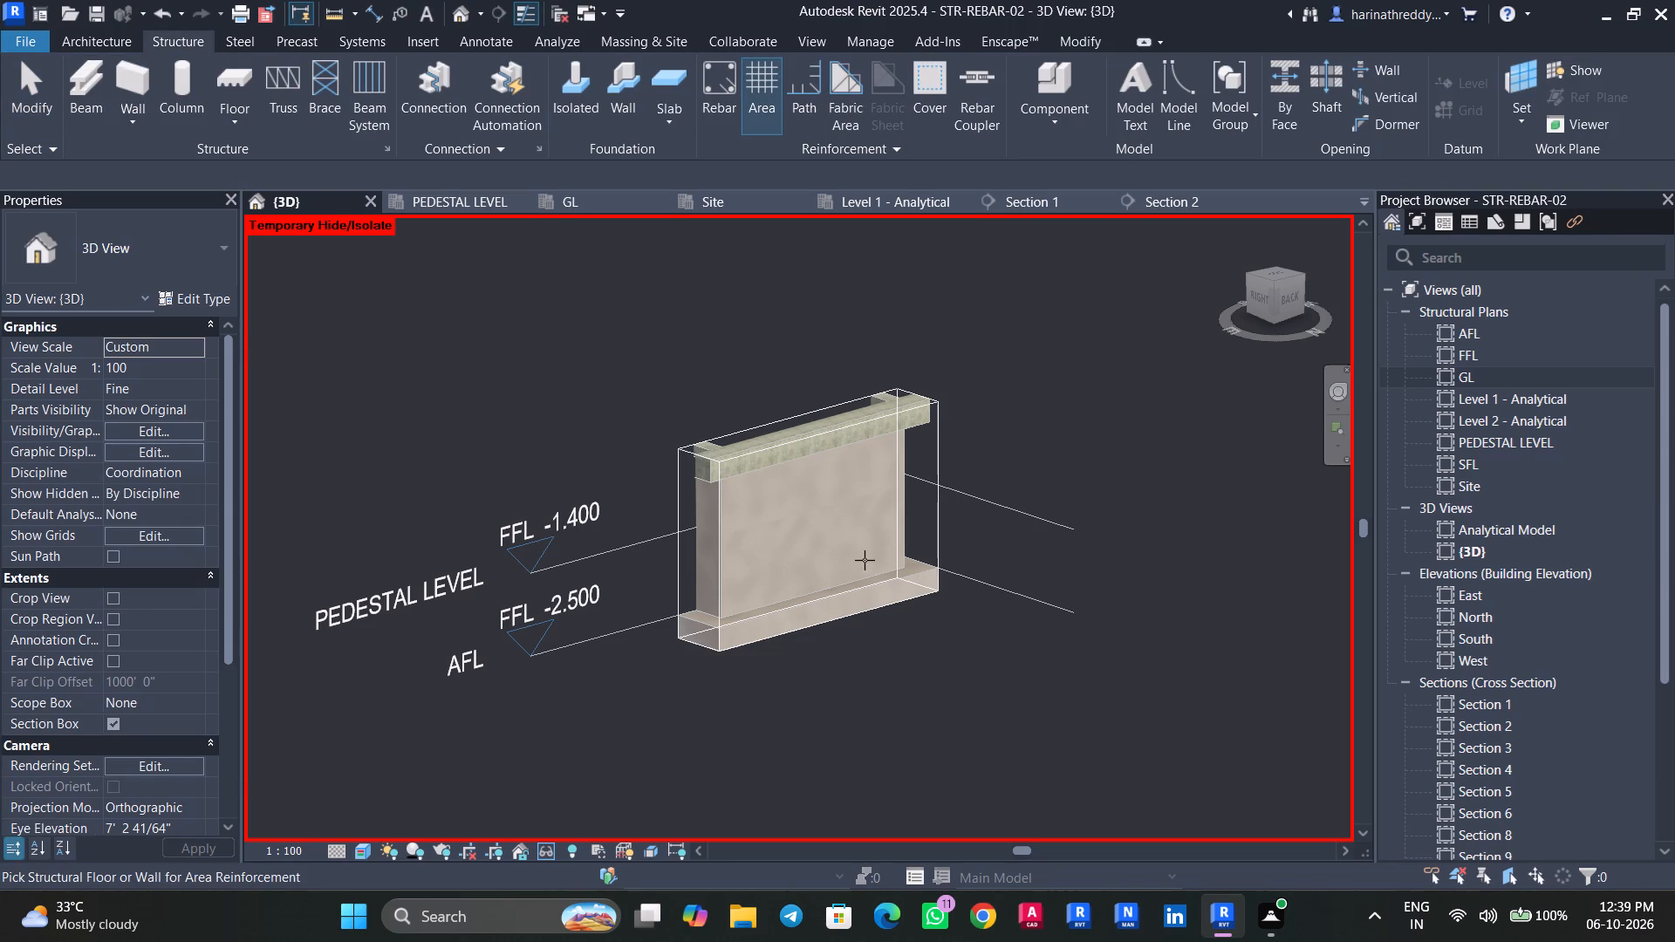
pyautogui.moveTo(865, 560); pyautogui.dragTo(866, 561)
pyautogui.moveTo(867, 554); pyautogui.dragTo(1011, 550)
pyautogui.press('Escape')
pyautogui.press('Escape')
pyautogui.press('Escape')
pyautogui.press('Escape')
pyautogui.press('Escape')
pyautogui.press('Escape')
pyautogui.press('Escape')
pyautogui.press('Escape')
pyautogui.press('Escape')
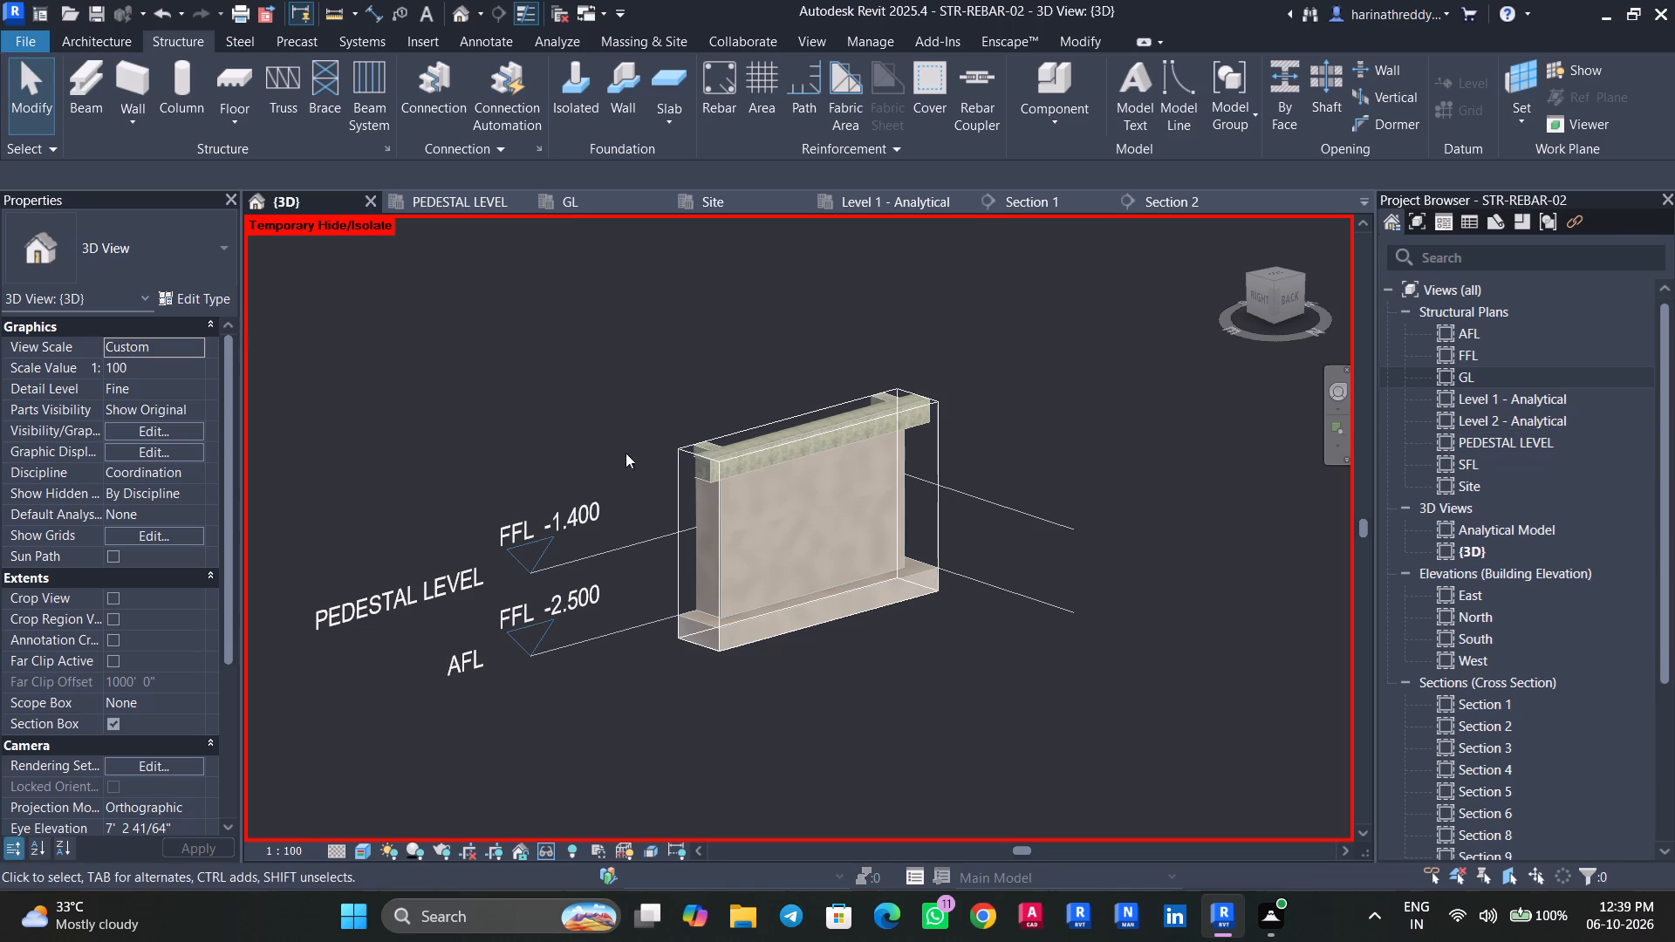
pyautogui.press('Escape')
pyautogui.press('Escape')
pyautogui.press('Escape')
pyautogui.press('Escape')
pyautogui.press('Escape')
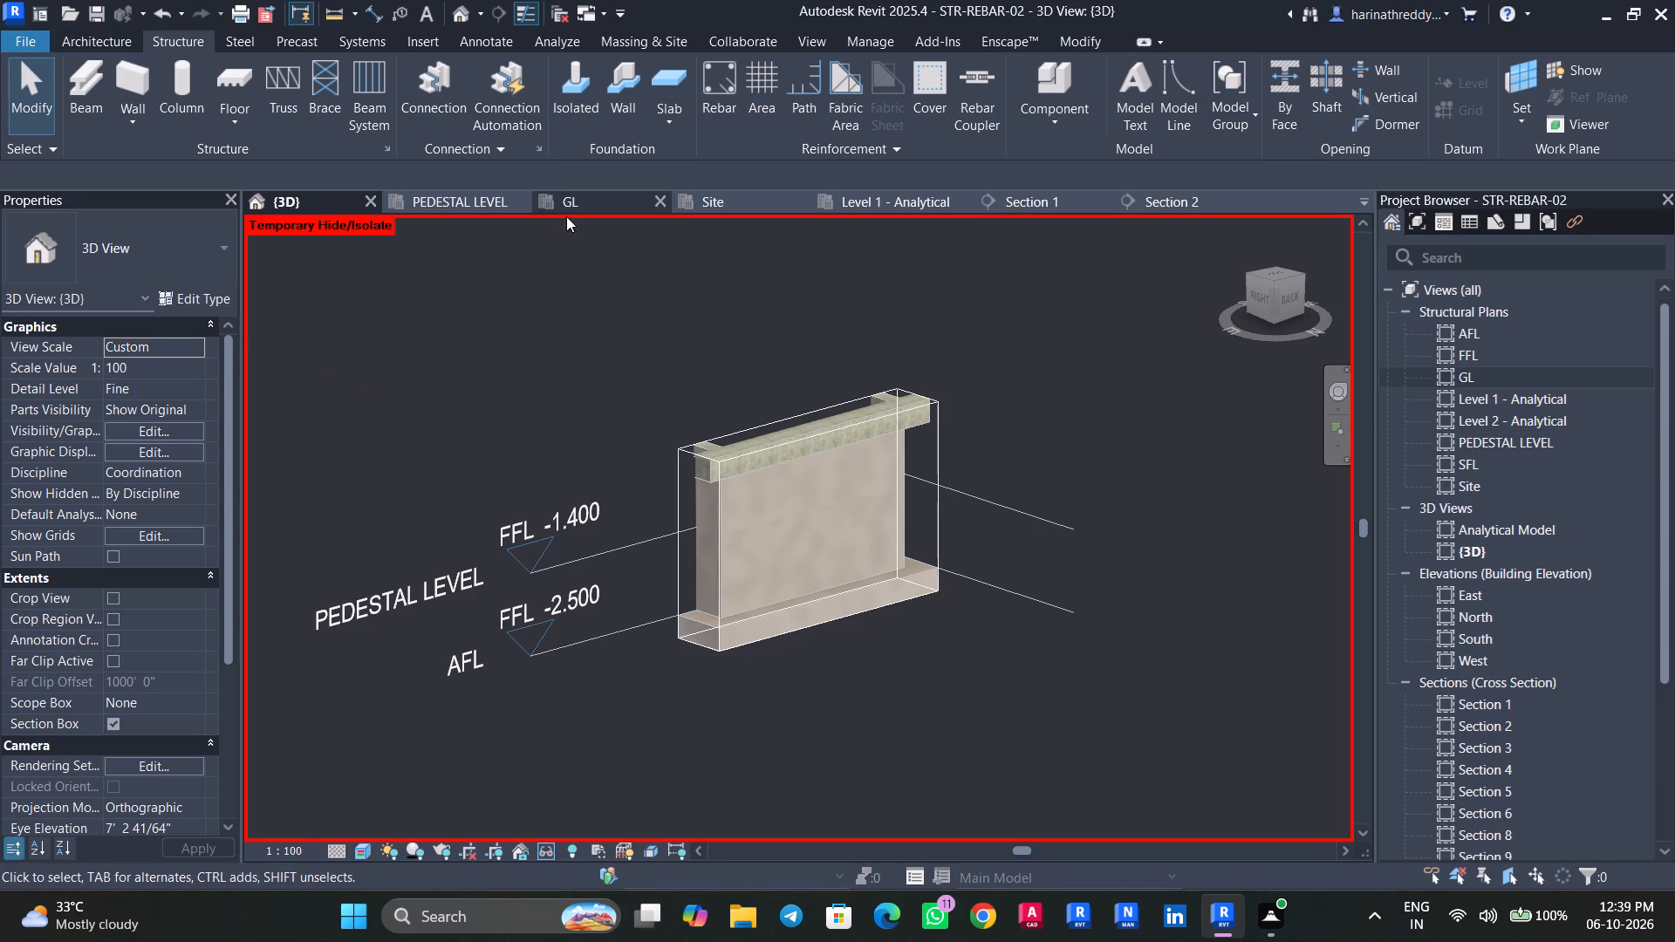
# Examine the GL structural plan and, back in 3D, the retaining wall between its beam and footing from both ends.
pyautogui.click(566, 216)
pyautogui.click(576, 196)
pyautogui.scroll(-9, 620, 512)
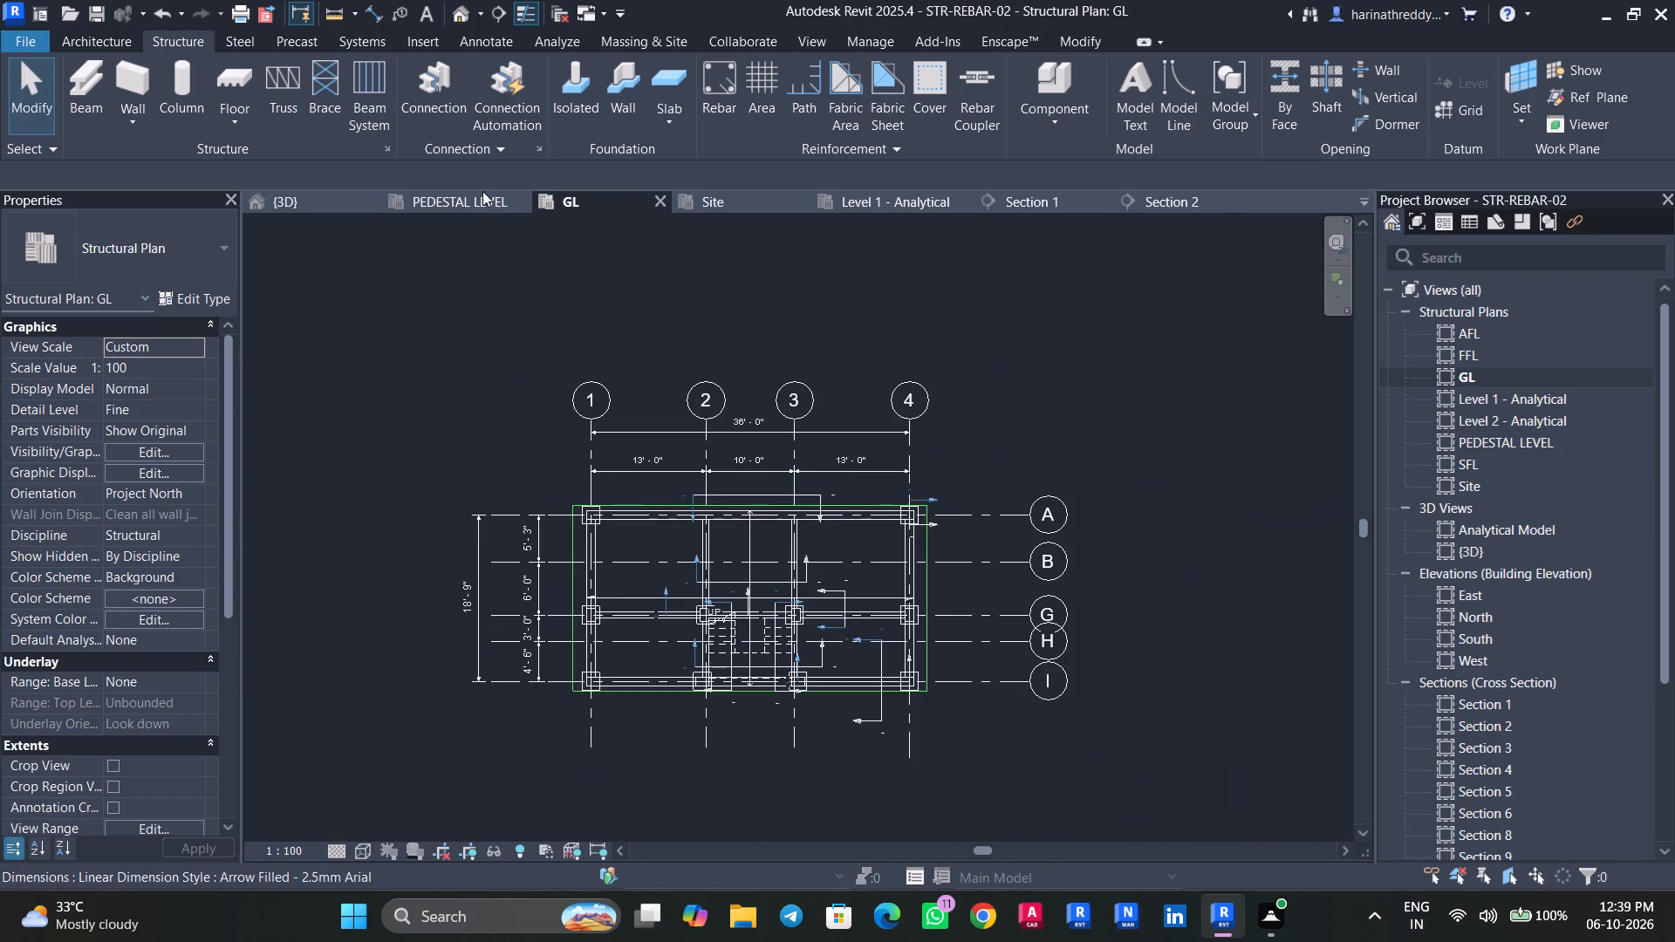
pyautogui.click(454, 13)
pyautogui.click(762, 584)
pyautogui.scroll(2, 762, 584)
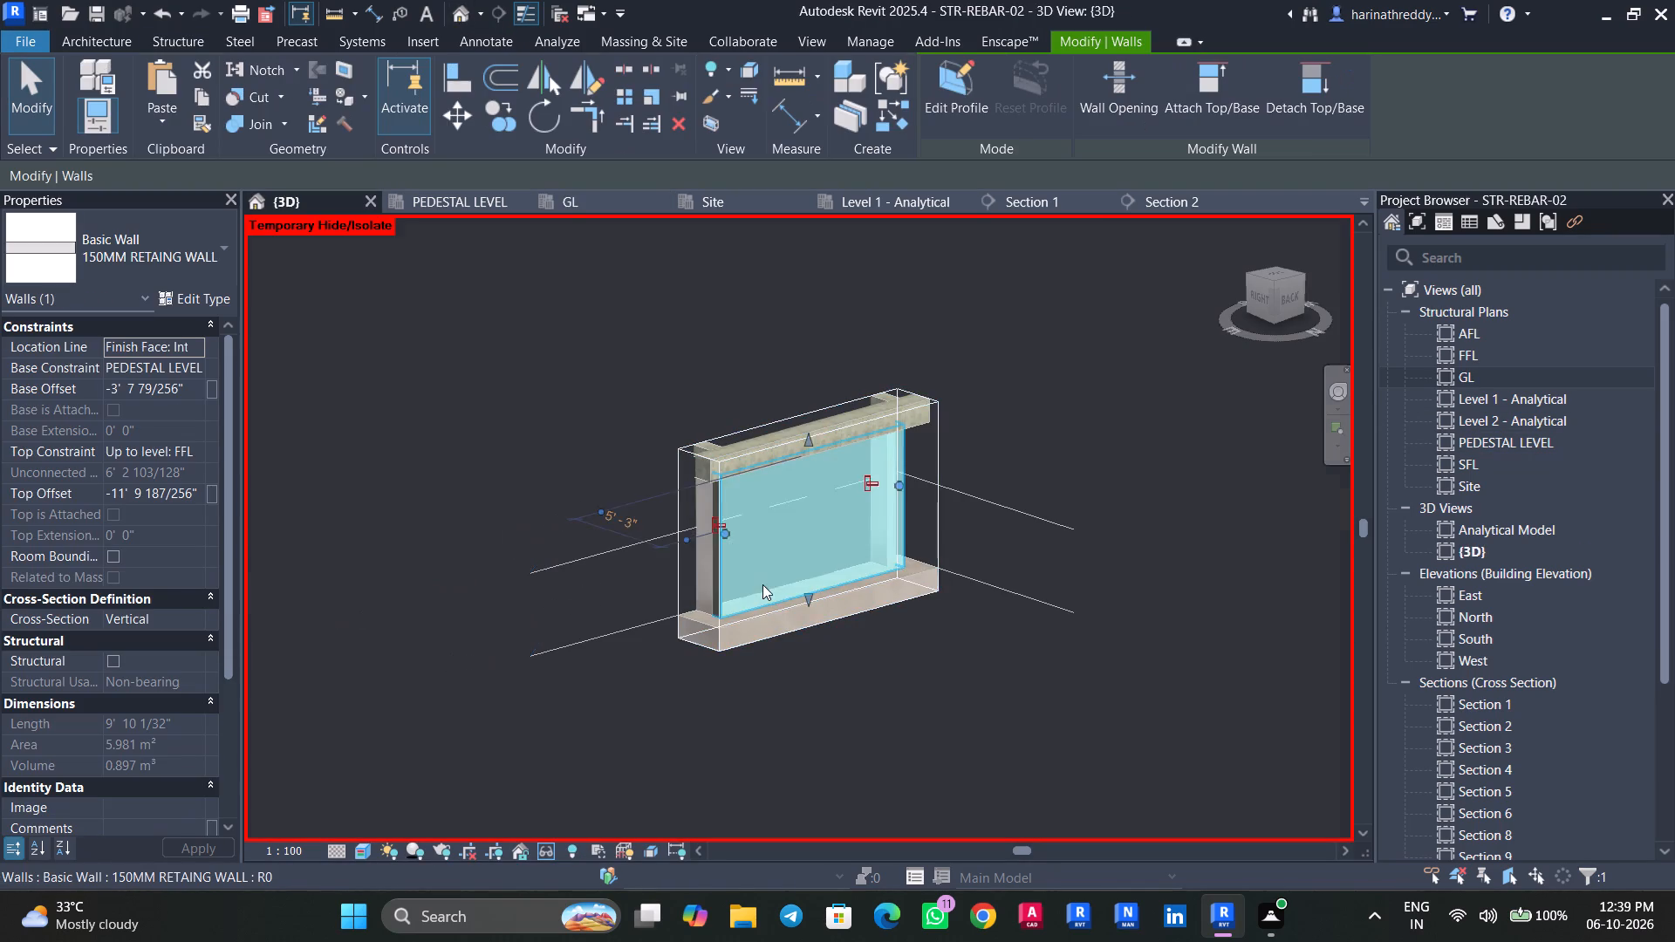
pyautogui.scroll(4, 762, 584)
pyautogui.keyDown('shift'); pyautogui.scroll(1, 759, 578); pyautogui.keyUp('shift')
pyautogui.keyDown('shift'); pyautogui.moveTo(759, 578); pyautogui.dragTo(448, 620, button='middle'); pyautogui.keyUp('shift')
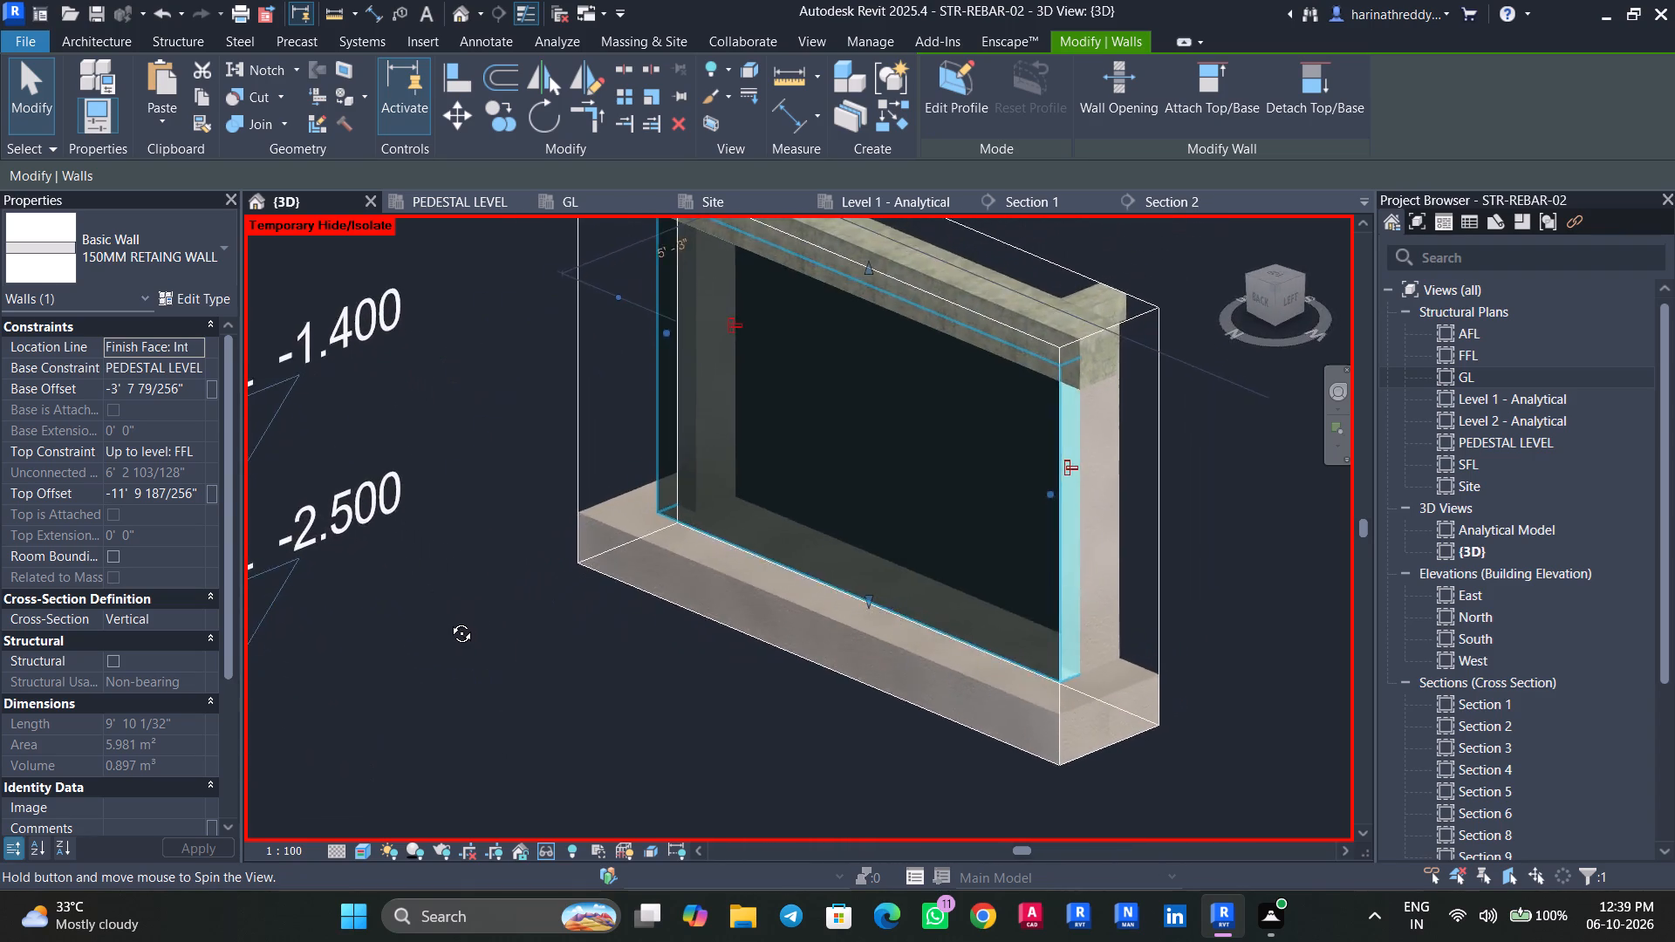
pyautogui.keyDown('shift'); pyautogui.moveTo(448, 620); pyautogui.dragTo(371, 627, button='middle'); pyautogui.keyUp('shift')
pyautogui.press('Escape')
pyautogui.press('Escape')
pyautogui.press('Escape')
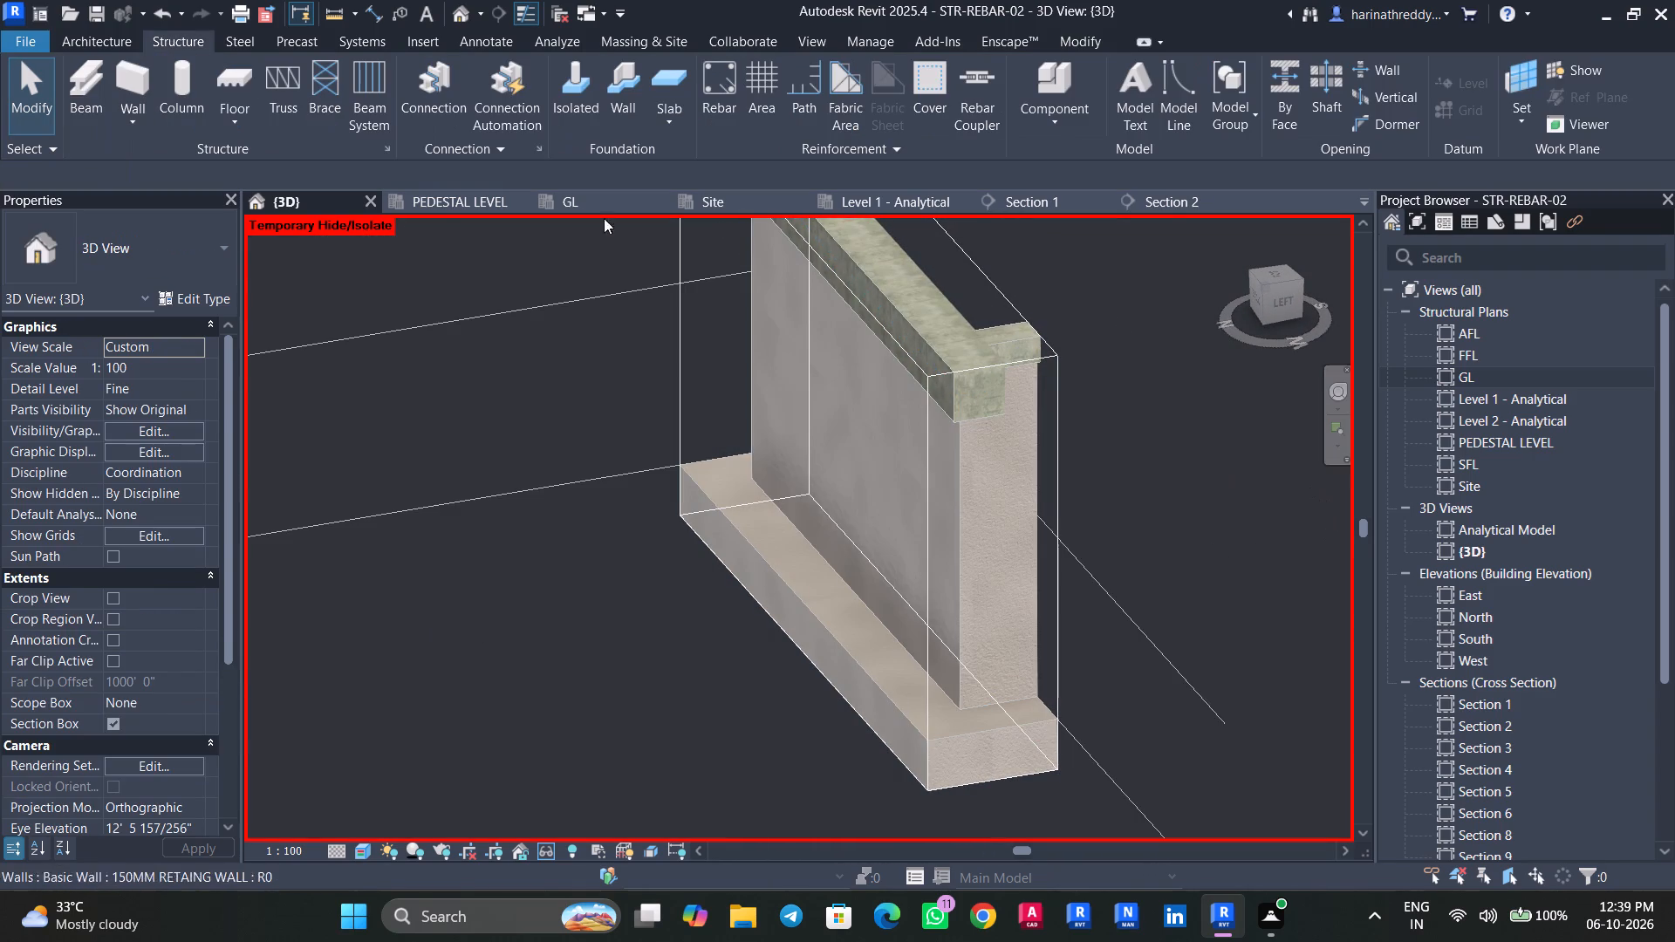
# Turn off the 3D view's section box so the whole structure is shown.
pyautogui.click(121, 719)
pyautogui.click(112, 725)
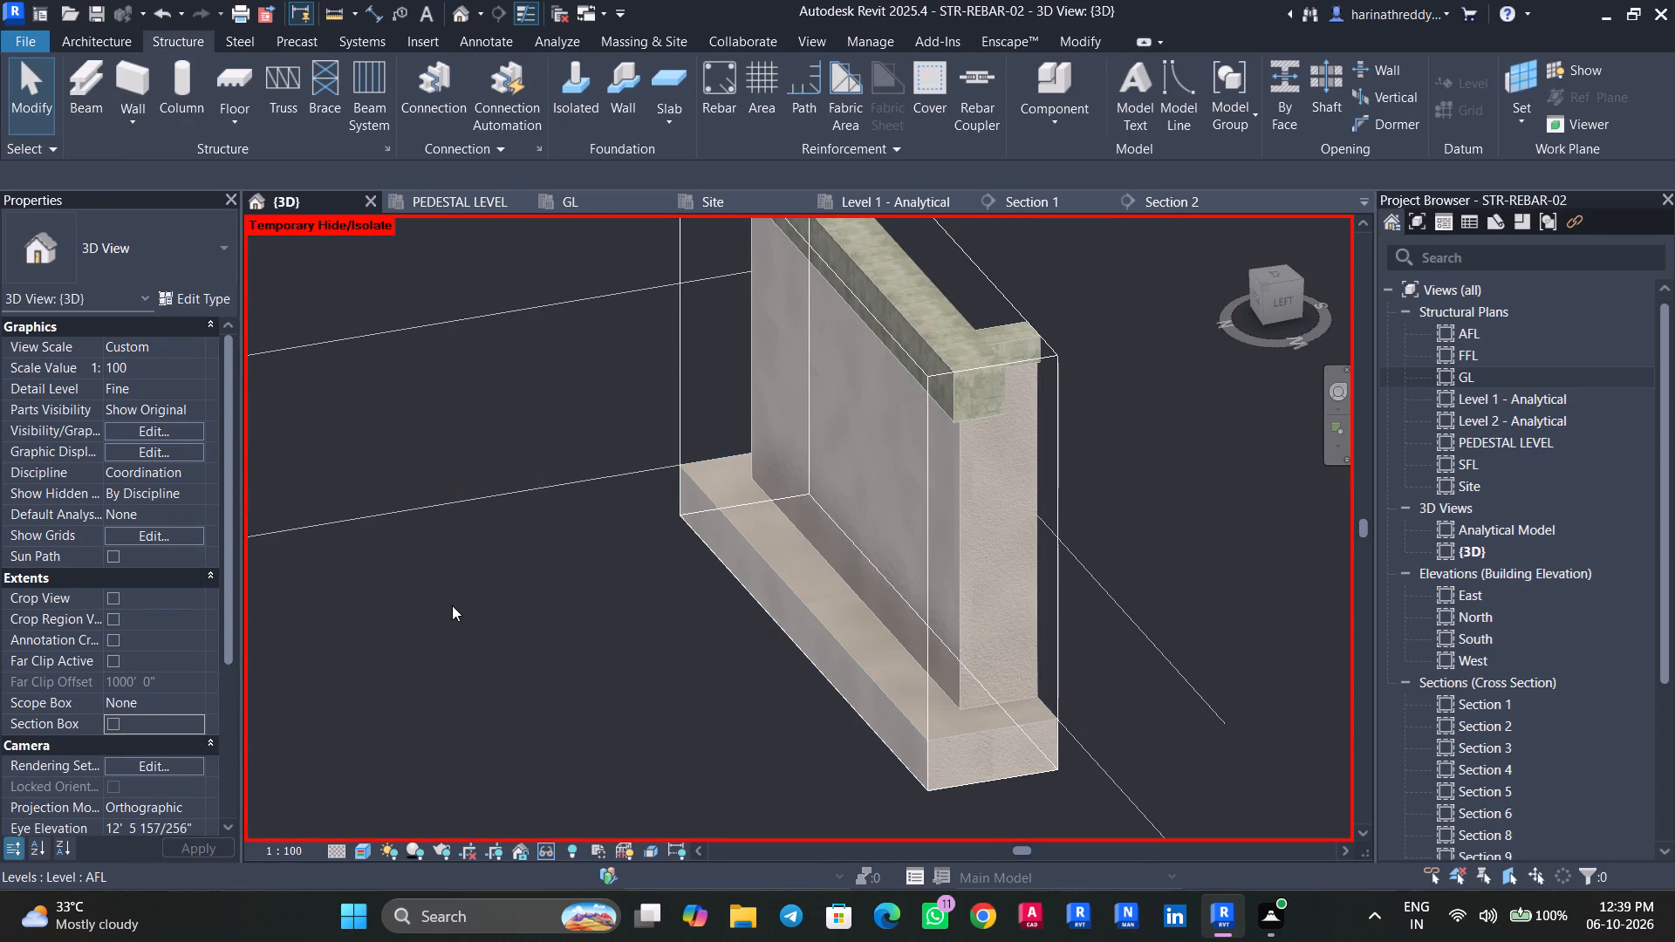
pyautogui.scroll(-2, 452, 602)
pyautogui.scroll(1, 452, 602)
pyautogui.scroll(-11, 452, 602)
pyautogui.keyDown('shift'); pyautogui.moveTo(483, 608); pyautogui.dragTo(553, 558, button='middle'); pyautogui.keyUp('shift')
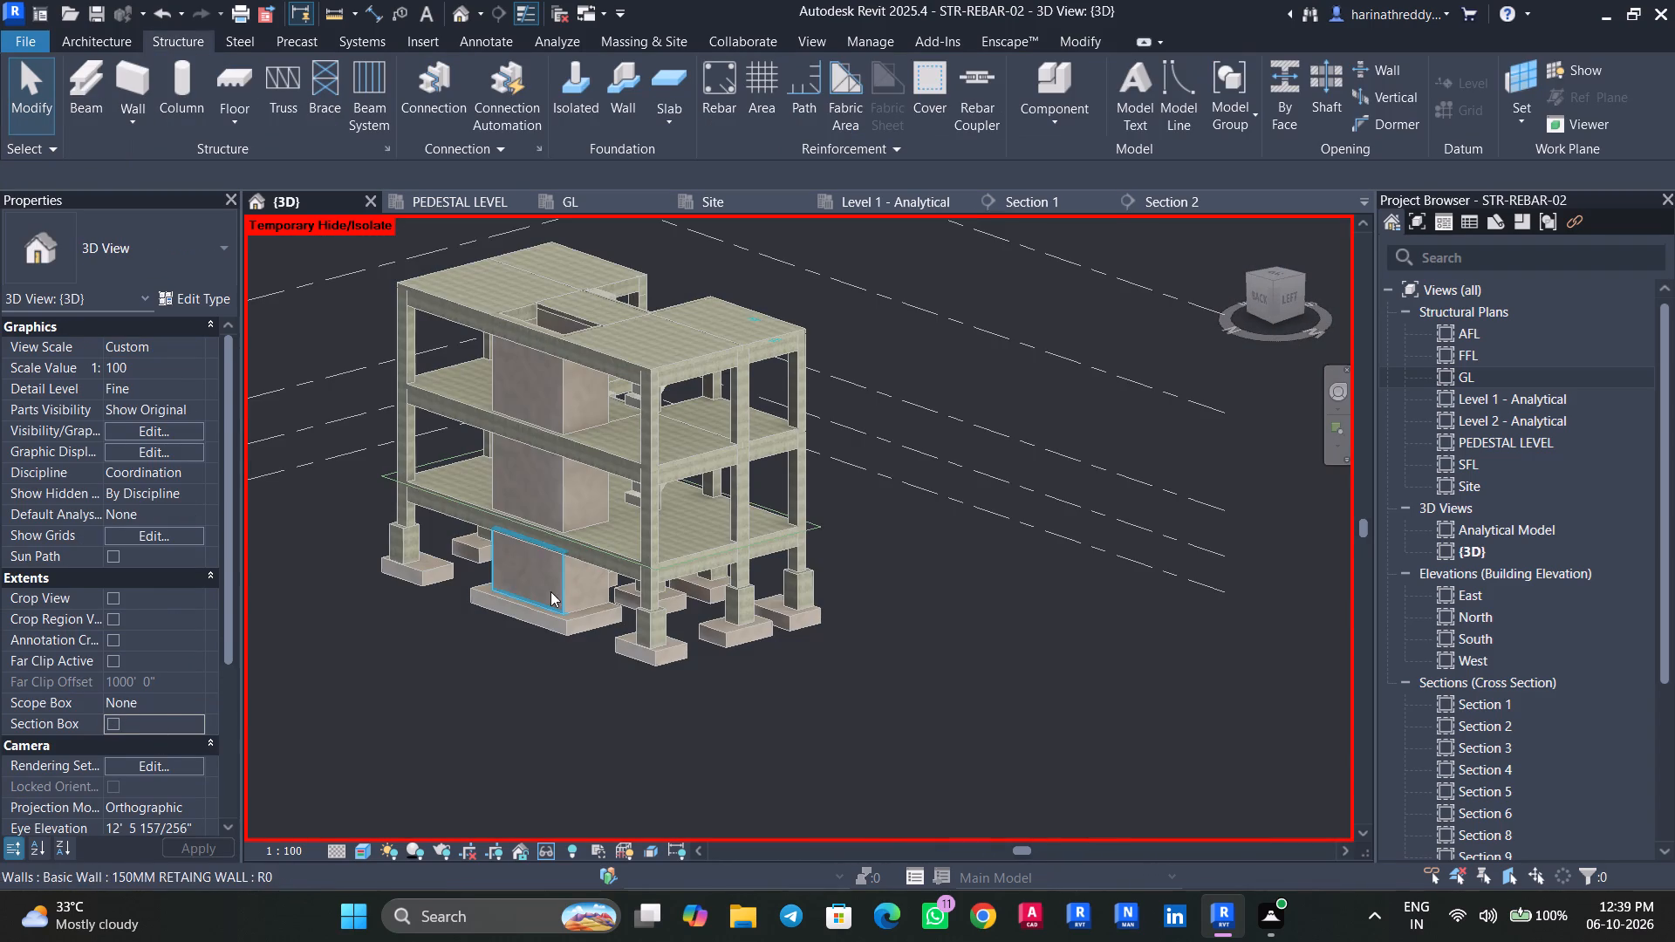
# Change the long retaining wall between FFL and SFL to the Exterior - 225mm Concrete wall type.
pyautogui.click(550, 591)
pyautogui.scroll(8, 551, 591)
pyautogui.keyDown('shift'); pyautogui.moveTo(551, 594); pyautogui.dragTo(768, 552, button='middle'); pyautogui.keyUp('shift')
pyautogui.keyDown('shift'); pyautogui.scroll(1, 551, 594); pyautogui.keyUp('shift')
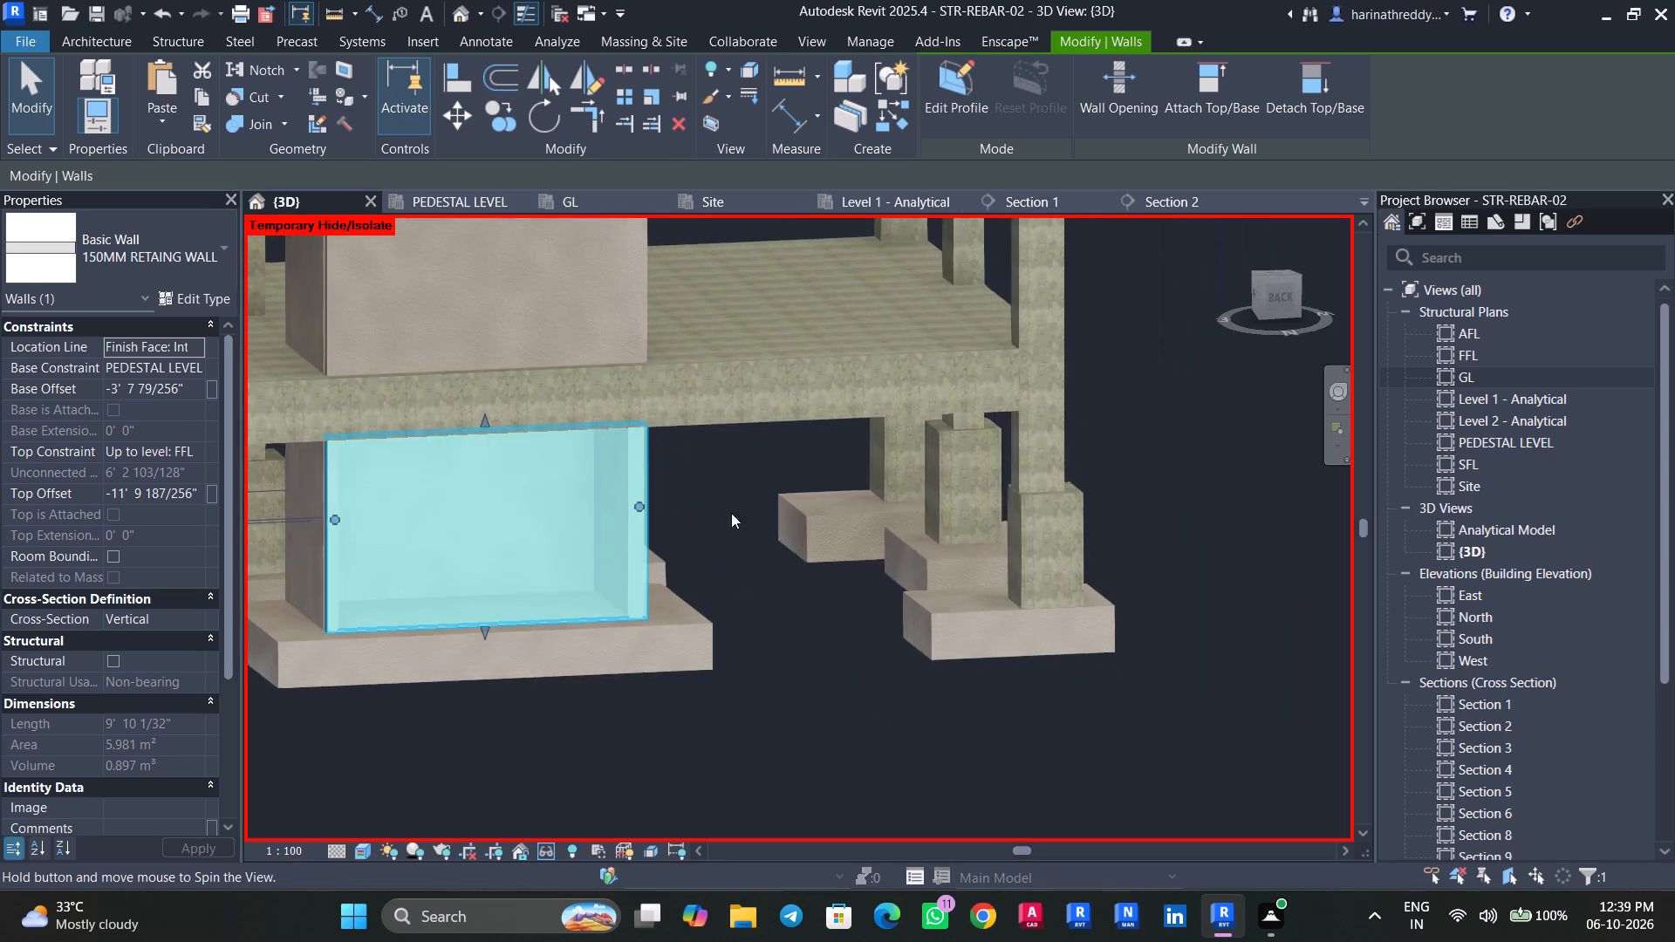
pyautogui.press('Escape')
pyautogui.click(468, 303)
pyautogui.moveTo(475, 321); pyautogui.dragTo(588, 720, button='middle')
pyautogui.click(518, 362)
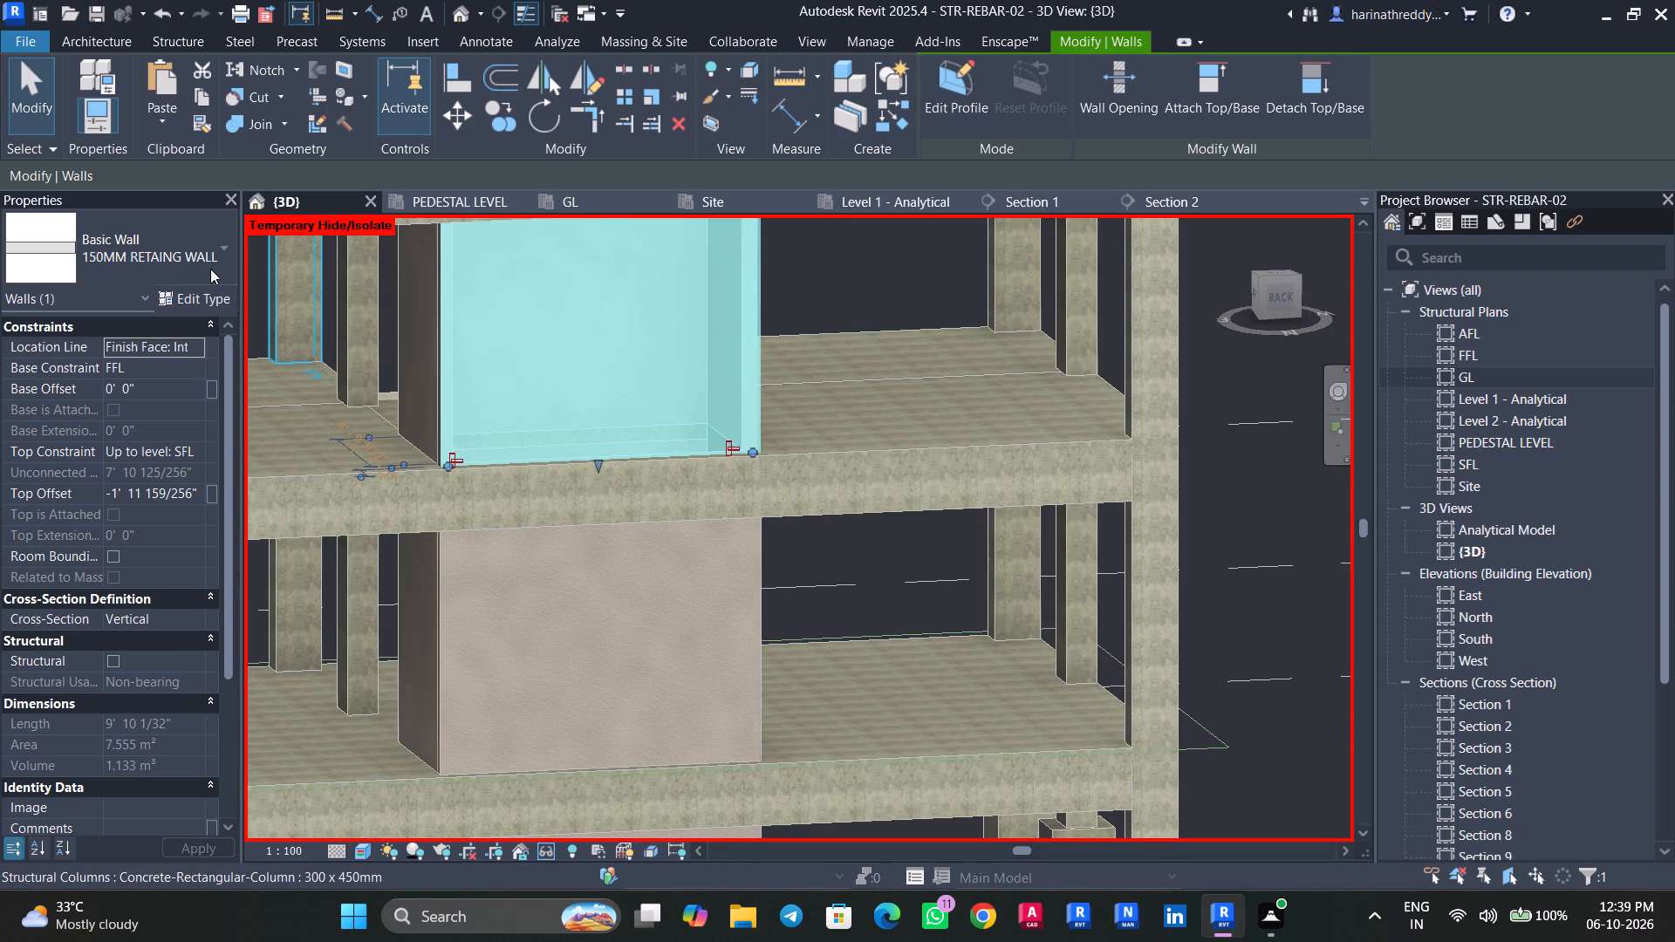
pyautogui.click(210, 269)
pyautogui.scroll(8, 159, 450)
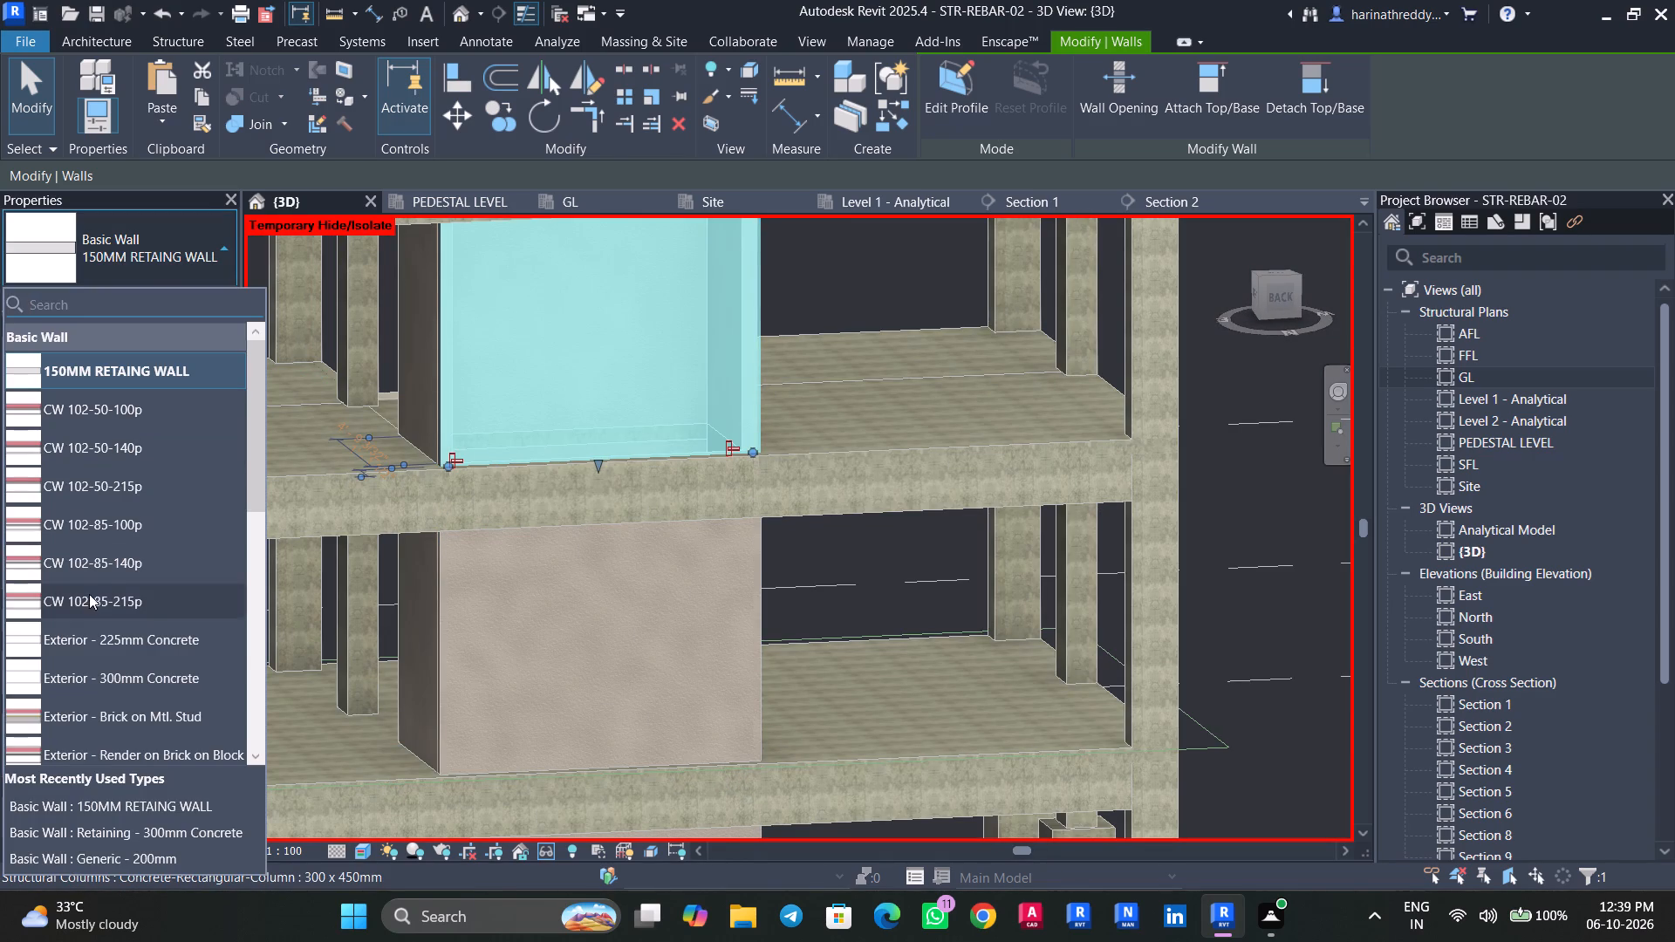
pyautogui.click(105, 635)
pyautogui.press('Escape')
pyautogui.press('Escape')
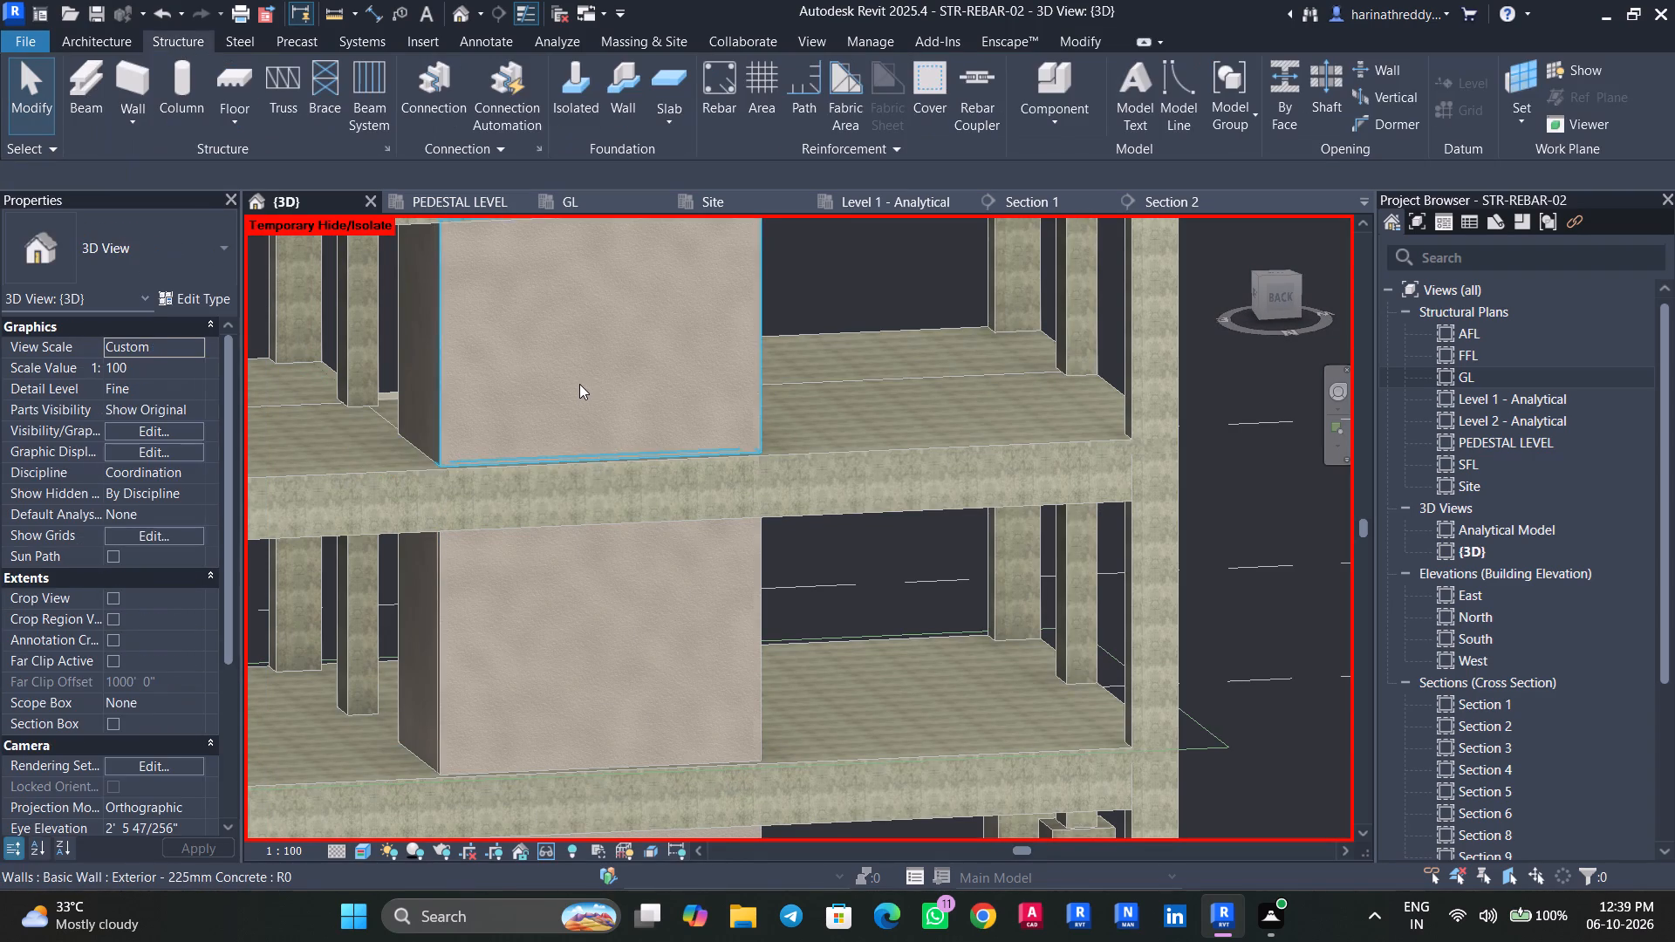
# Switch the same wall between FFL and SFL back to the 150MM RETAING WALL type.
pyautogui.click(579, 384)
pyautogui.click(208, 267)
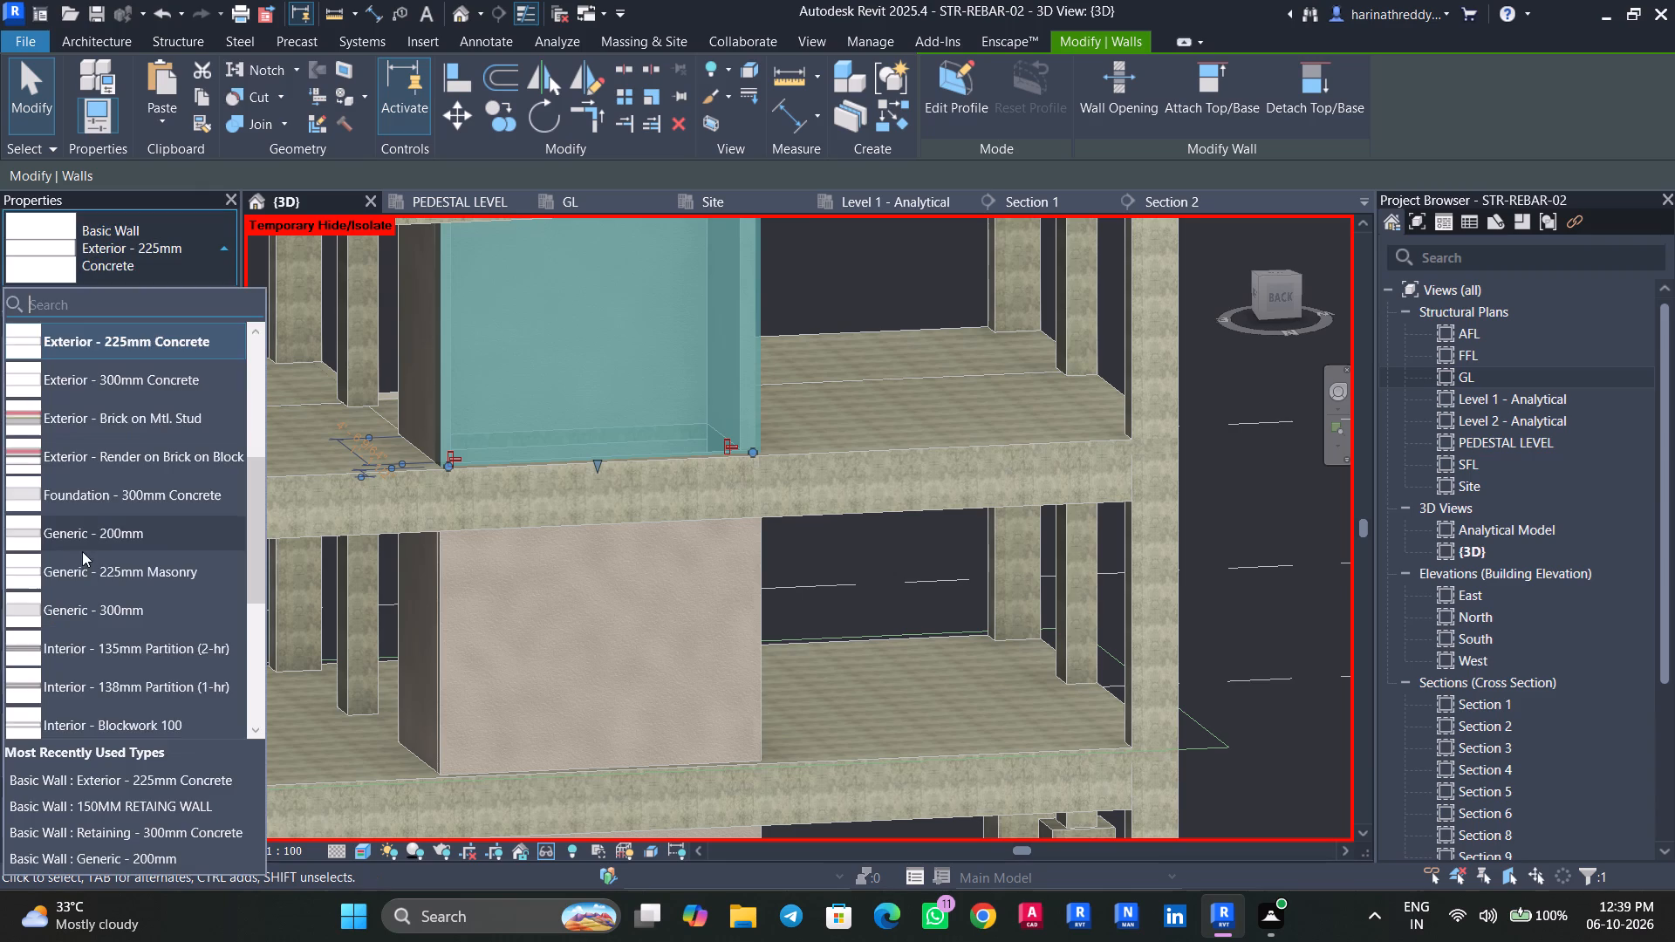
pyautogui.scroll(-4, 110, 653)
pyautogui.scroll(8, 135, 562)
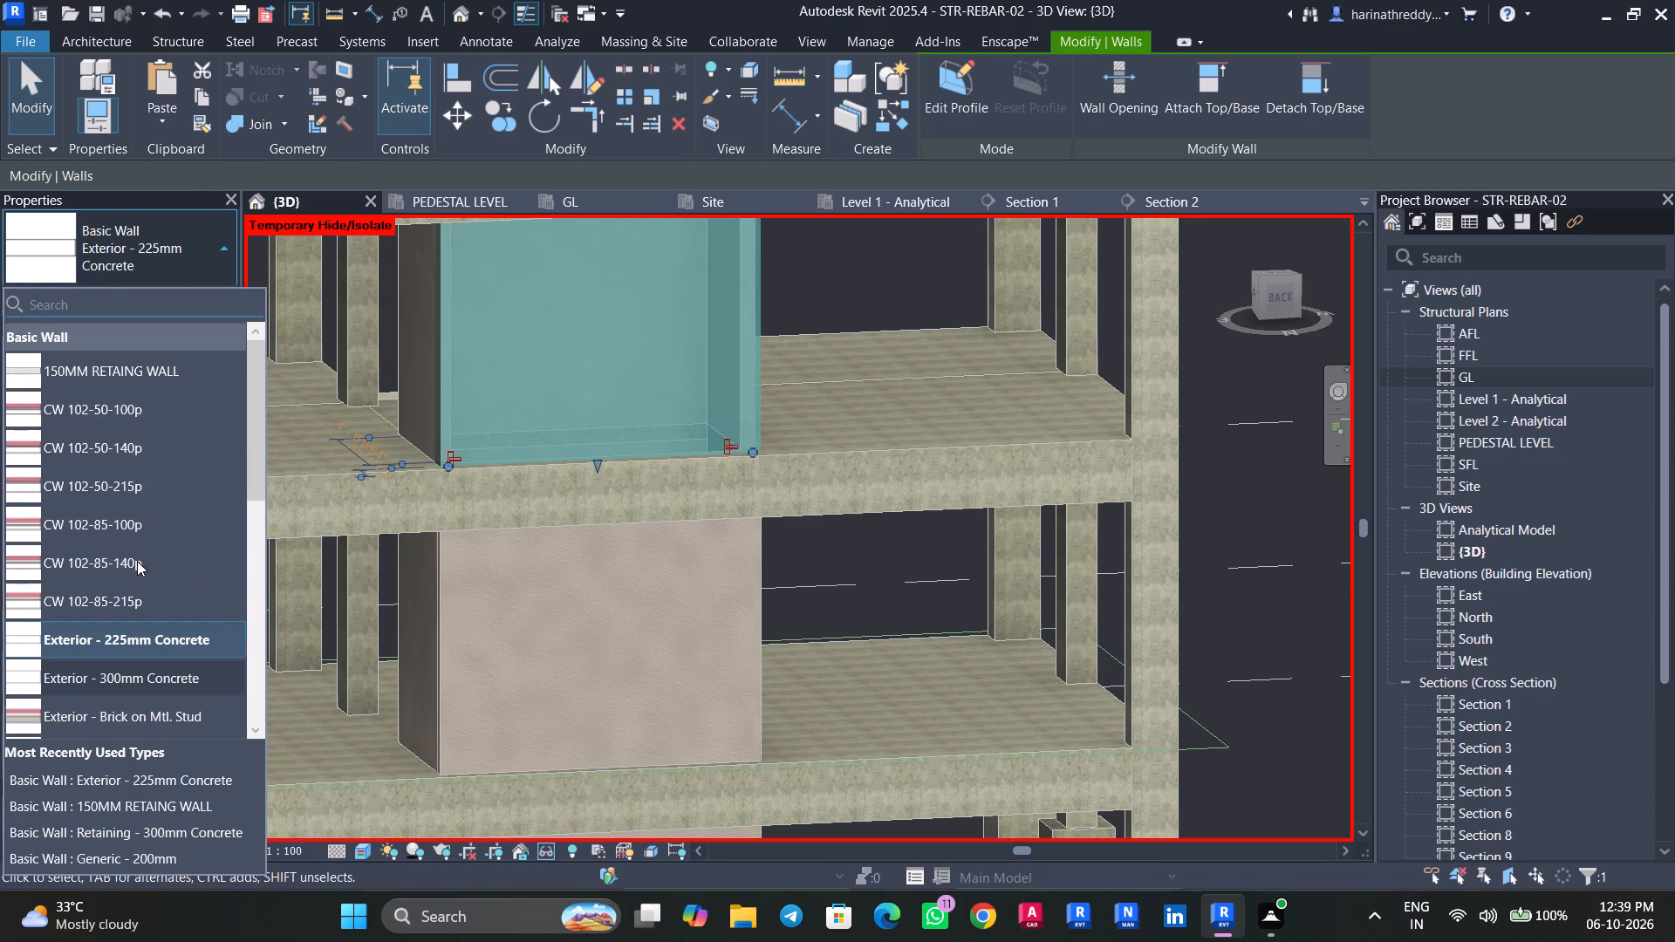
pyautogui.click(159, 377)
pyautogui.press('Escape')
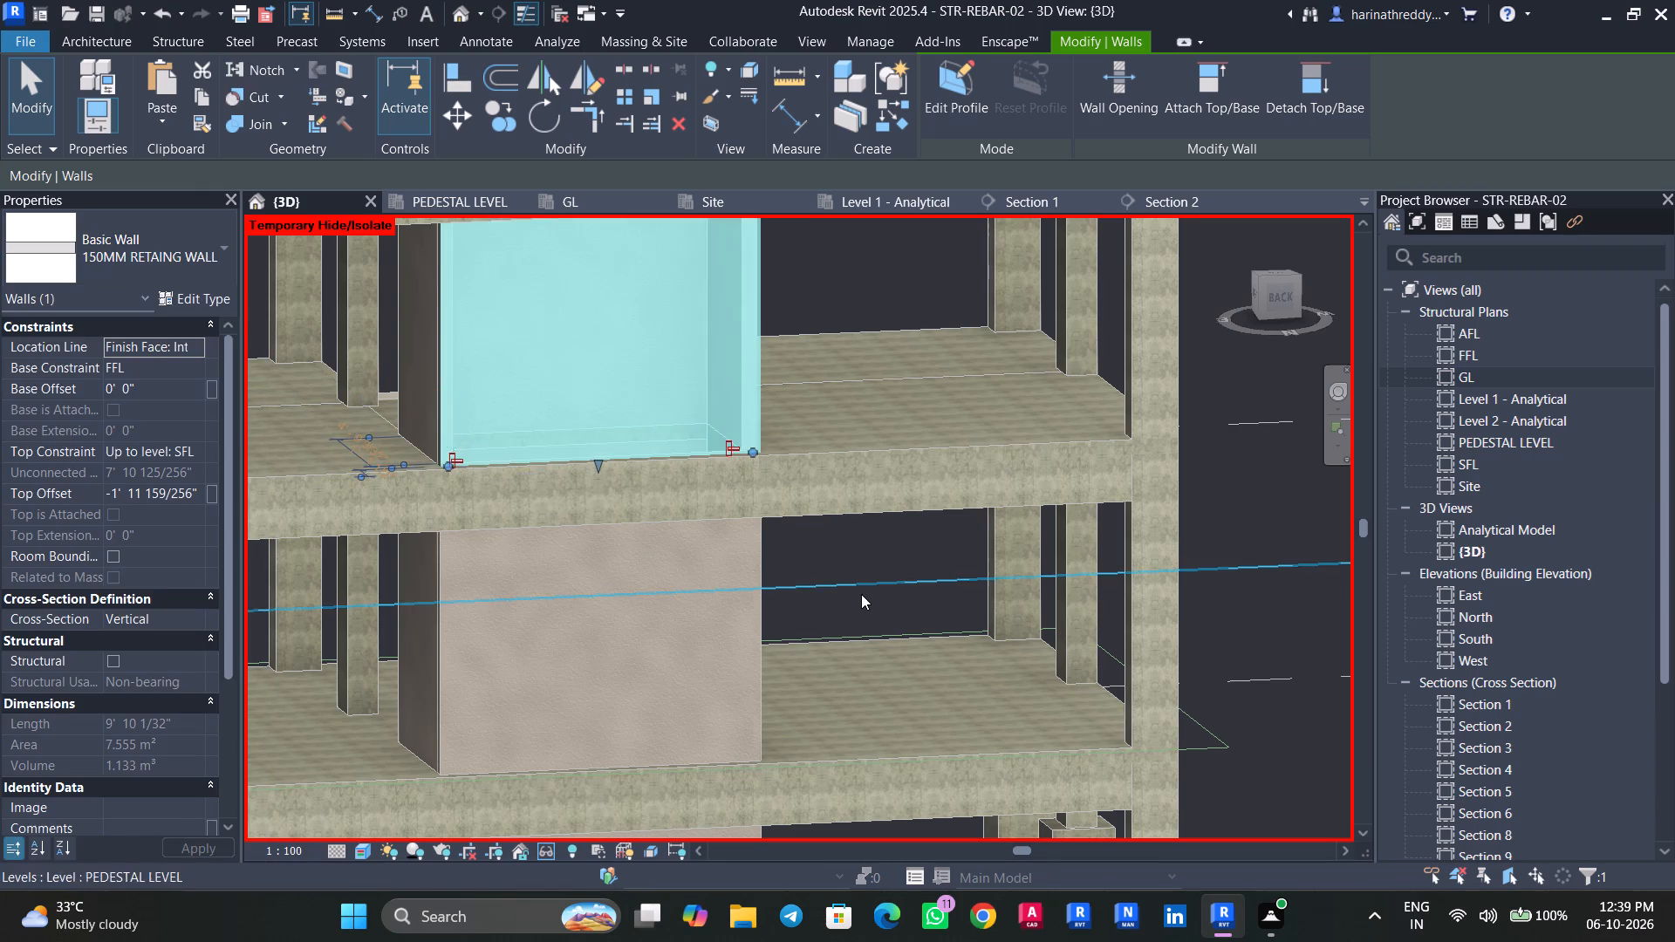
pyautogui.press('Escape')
# Examine the retaining walls between FFL and SFL, including the short return wall, from several sides of the structure.
pyautogui.scroll(1, 865, 614)
pyautogui.keyDown('shift'); pyautogui.moveTo(865, 615); pyautogui.dragTo(881, 778, button='middle'); pyautogui.keyUp('shift')
pyautogui.scroll(4, 408, 544)
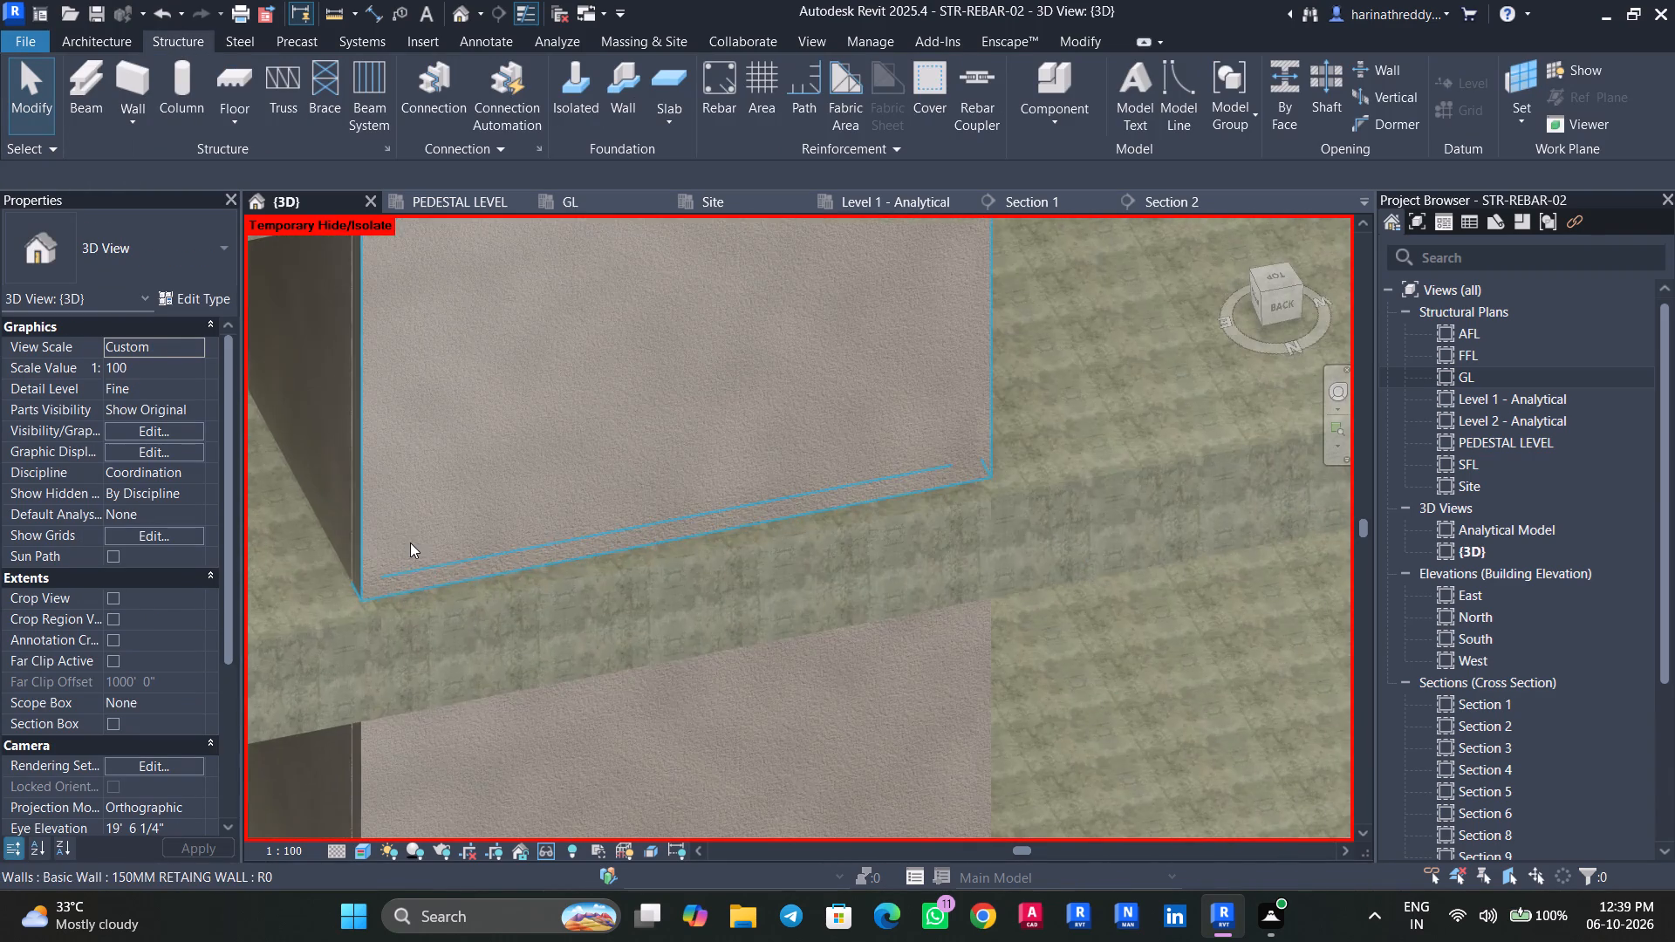
pyautogui.click(410, 543)
pyautogui.keyDown('shift'); pyautogui.moveTo(410, 543); pyautogui.dragTo(548, 504, button='middle'); pyautogui.keyUp('shift')
pyautogui.press('Escape')
pyautogui.click(381, 523)
pyautogui.scroll(-3, 381, 523)
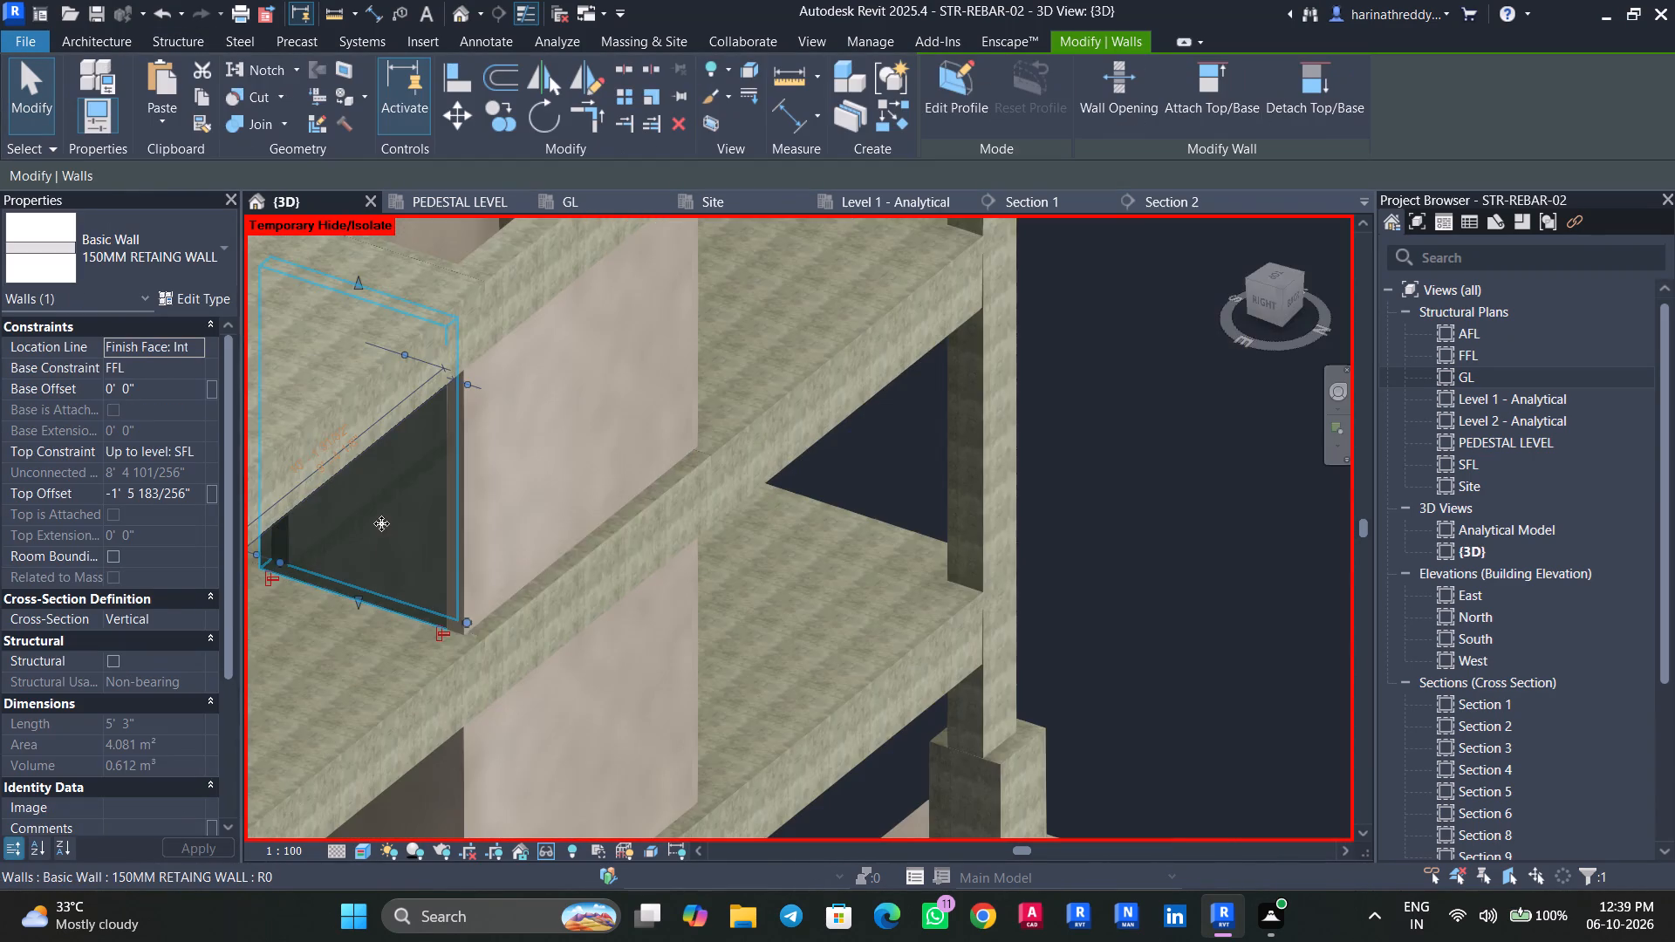
pyautogui.keyDown('shift'); pyautogui.moveTo(388, 534); pyautogui.dragTo(589, 454, button='middle'); pyautogui.keyUp('shift')
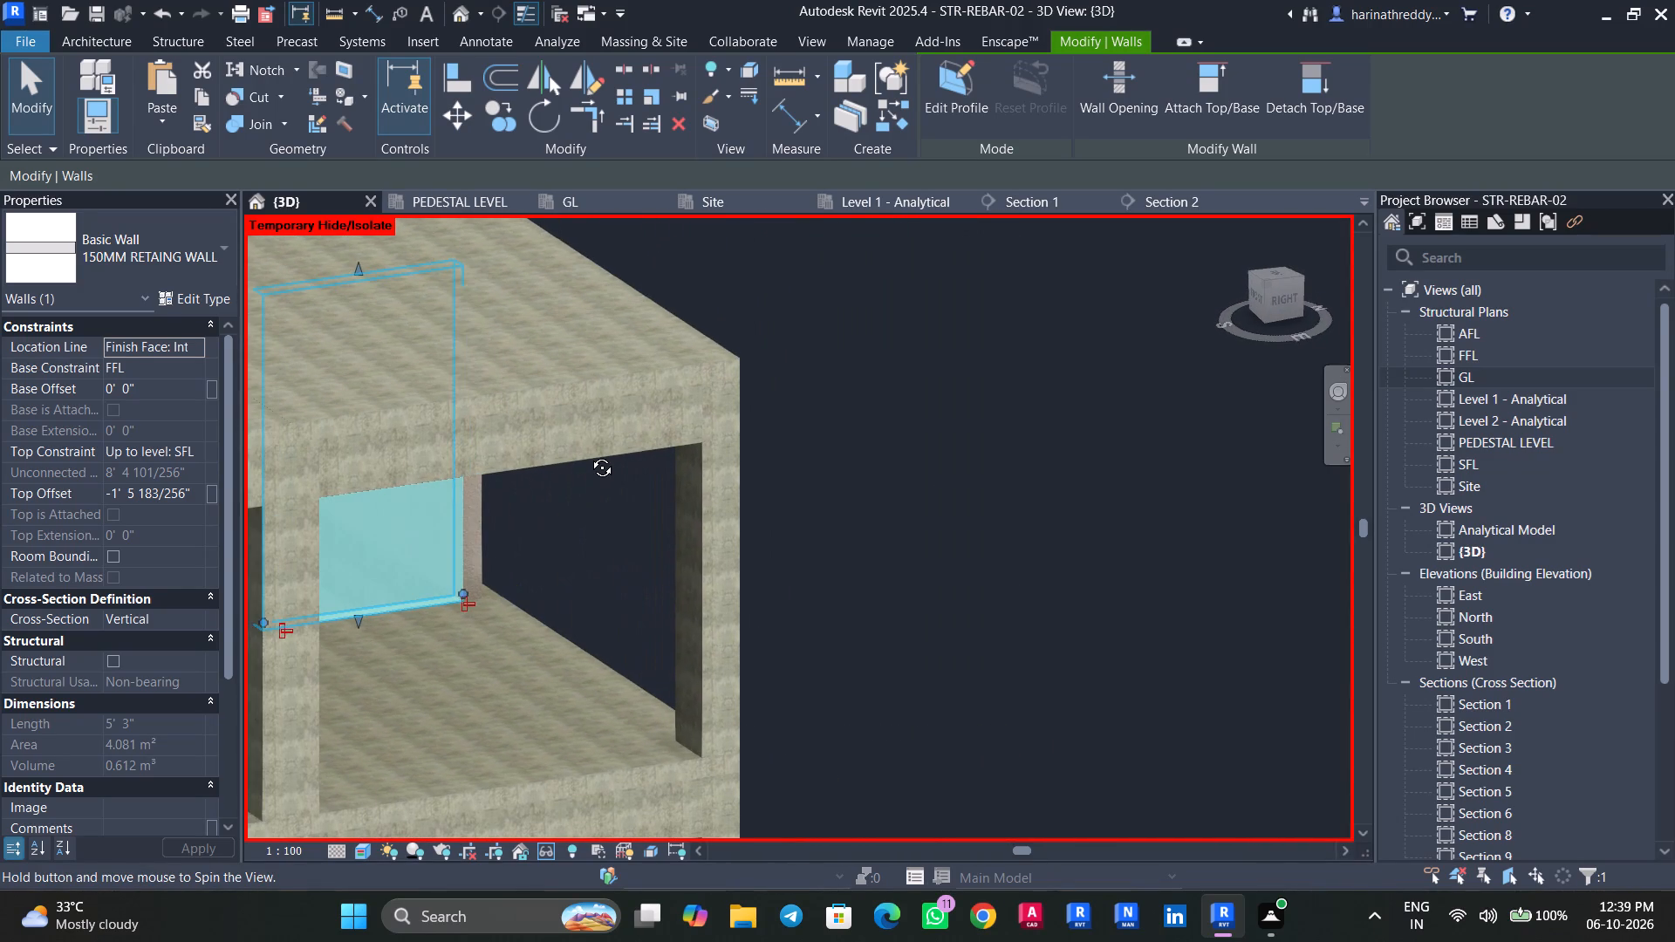
pyautogui.keyDown('shift'); pyautogui.moveTo(589, 454); pyautogui.dragTo(586, 479, button='middle'); pyautogui.keyUp('shift')
pyautogui.keyDown('shift'); pyautogui.middleClick(586, 479); pyautogui.keyUp('shift')
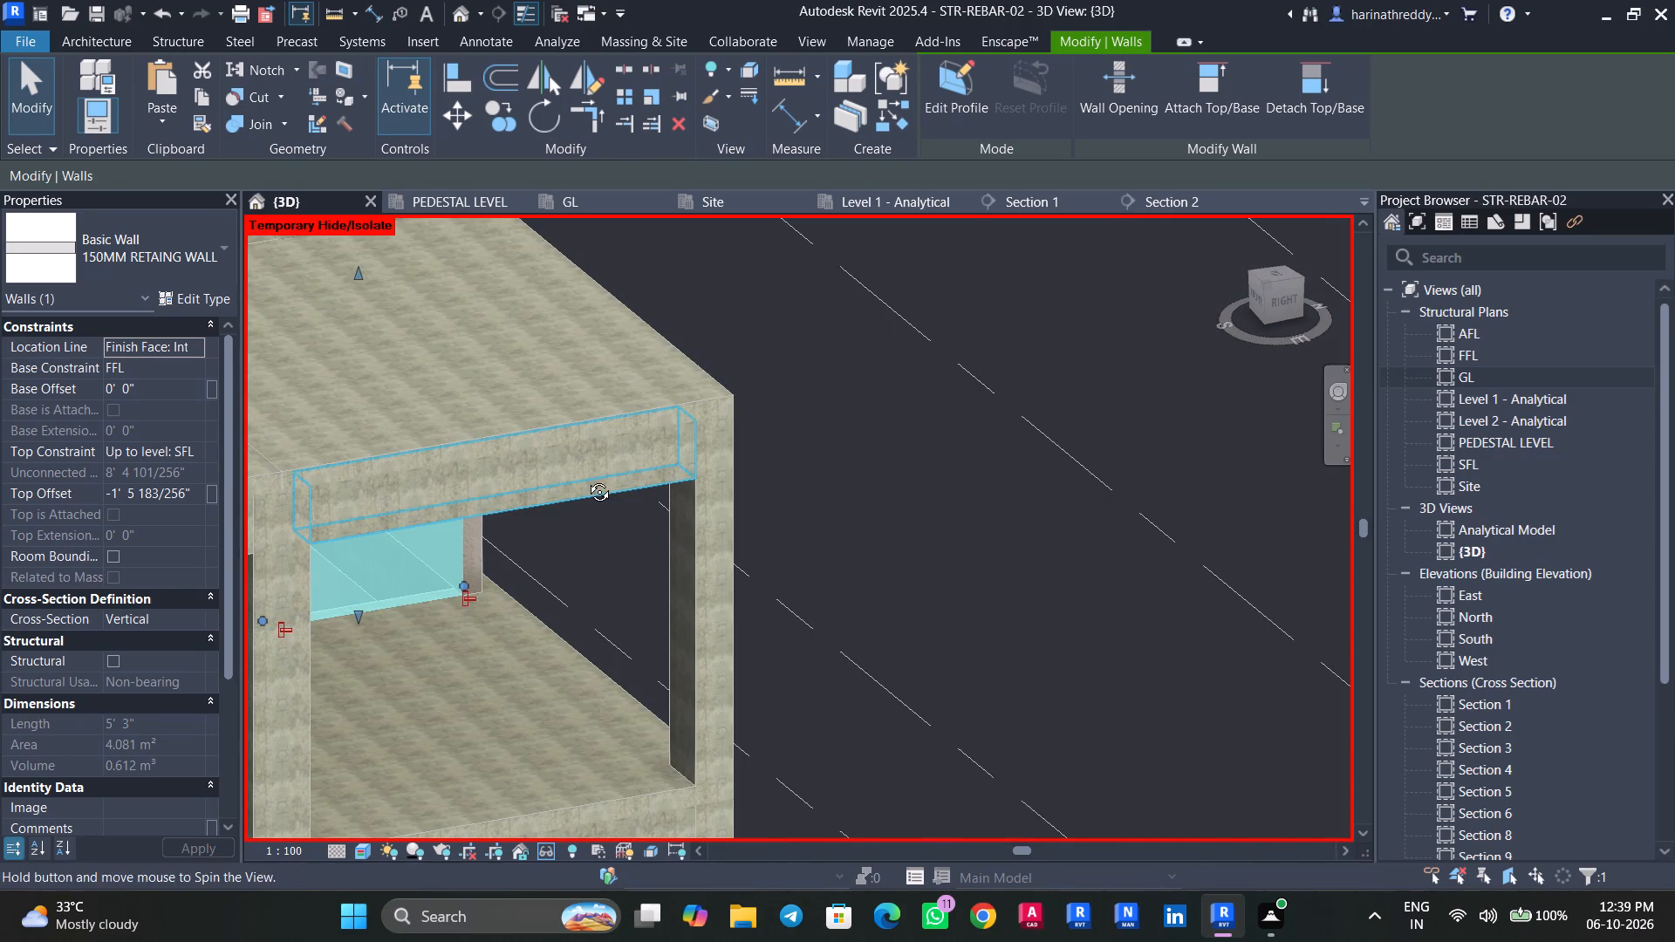
pyautogui.keyDown('shift'); pyautogui.middleClick(586, 479); pyautogui.keyUp('shift')
pyautogui.scroll(8, 933, 536)
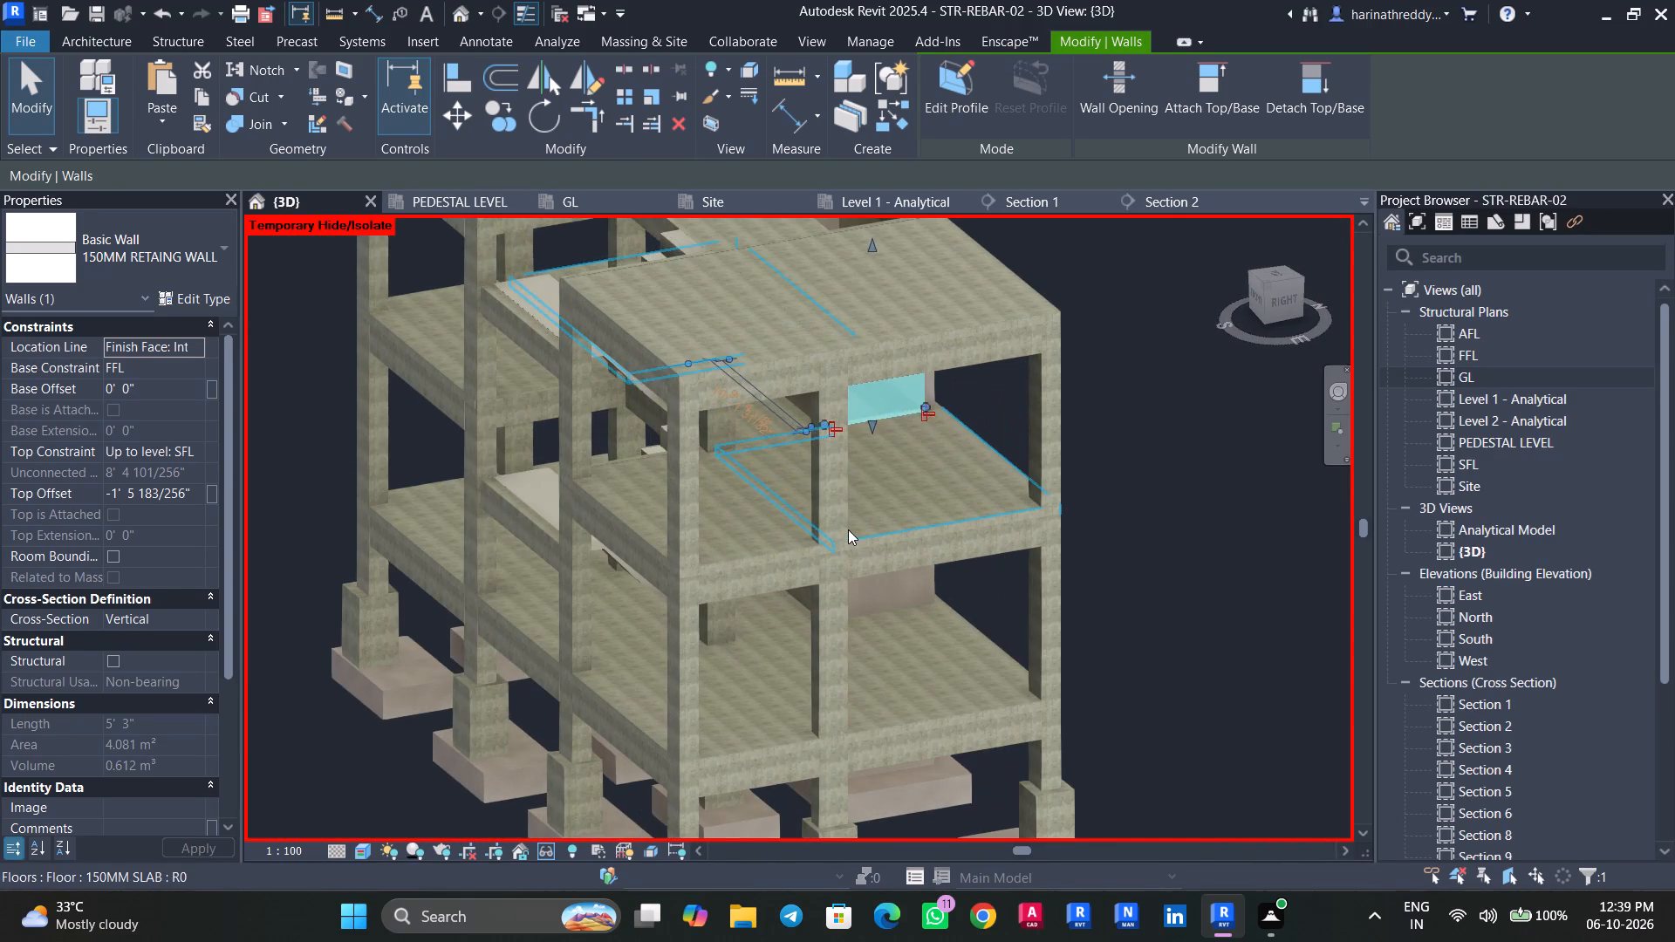
pyautogui.press('Escape')
pyautogui.press('Escape')
pyautogui.scroll(-4, 503, 579)
pyautogui.keyDown('shift'); pyautogui.moveTo(394, 705); pyautogui.dragTo(530, 850, button='middle'); pyautogui.keyUp('shift')
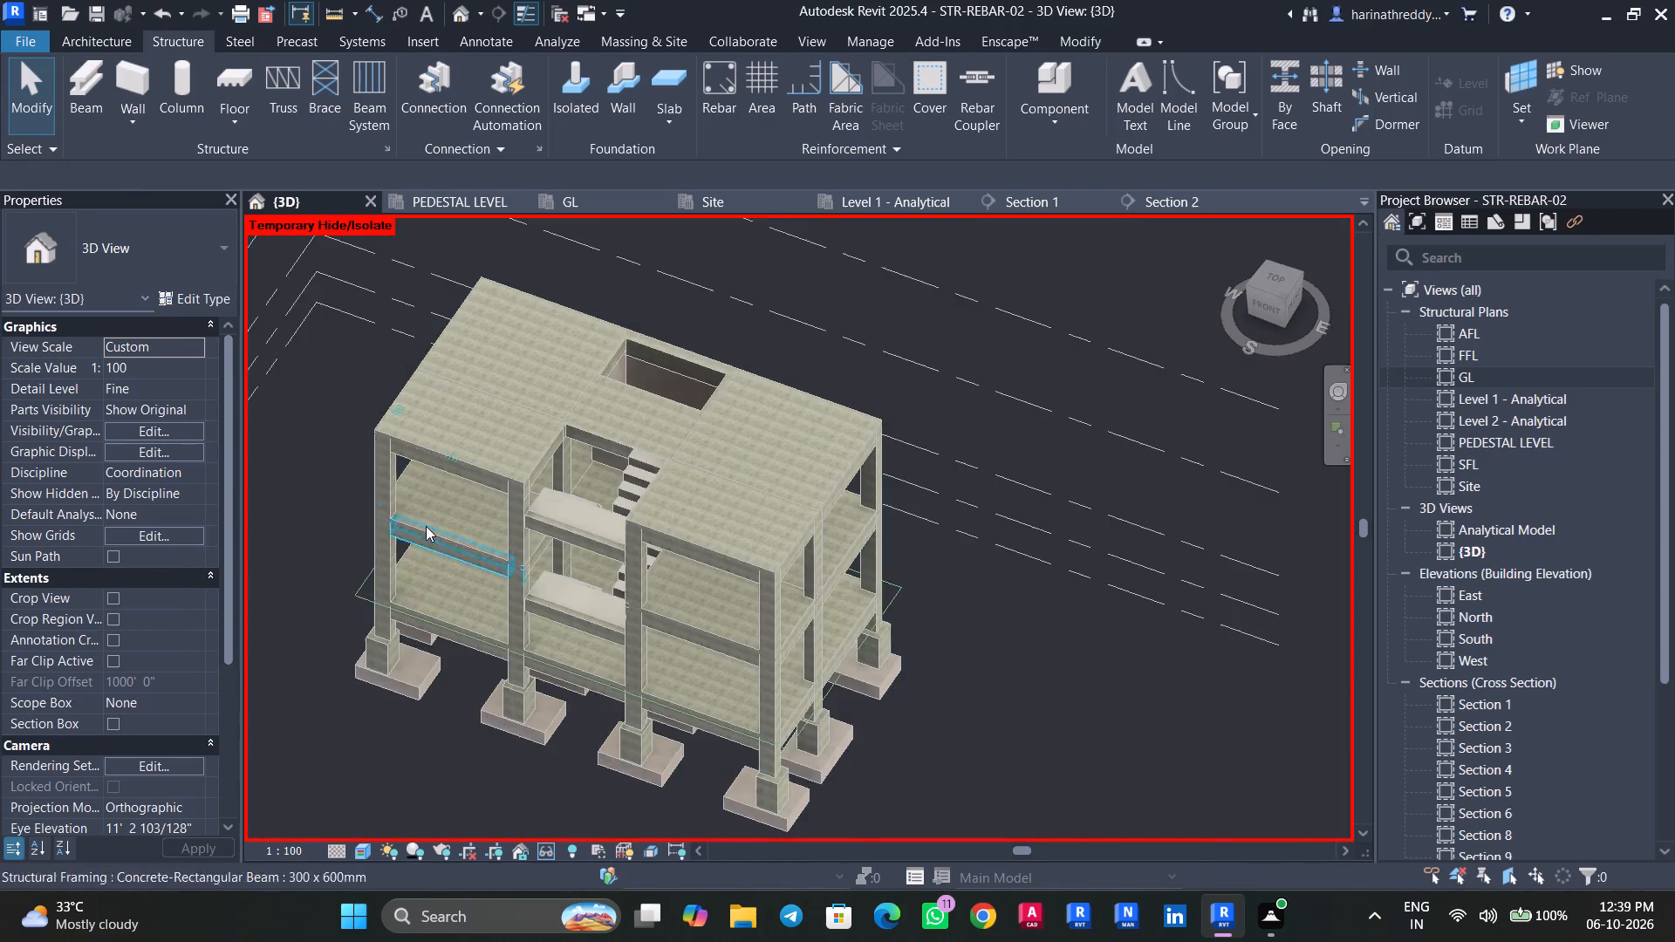
# Inspect the two H8 rebar sets at the roof slab's corner edges, at an angle and from the top view.
pyautogui.scroll(5, 427, 509)
pyautogui.moveTo(468, 464); pyautogui.dragTo(438, 639, button='middle')
pyautogui.scroll(4, 436, 614)
pyautogui.click(441, 585)
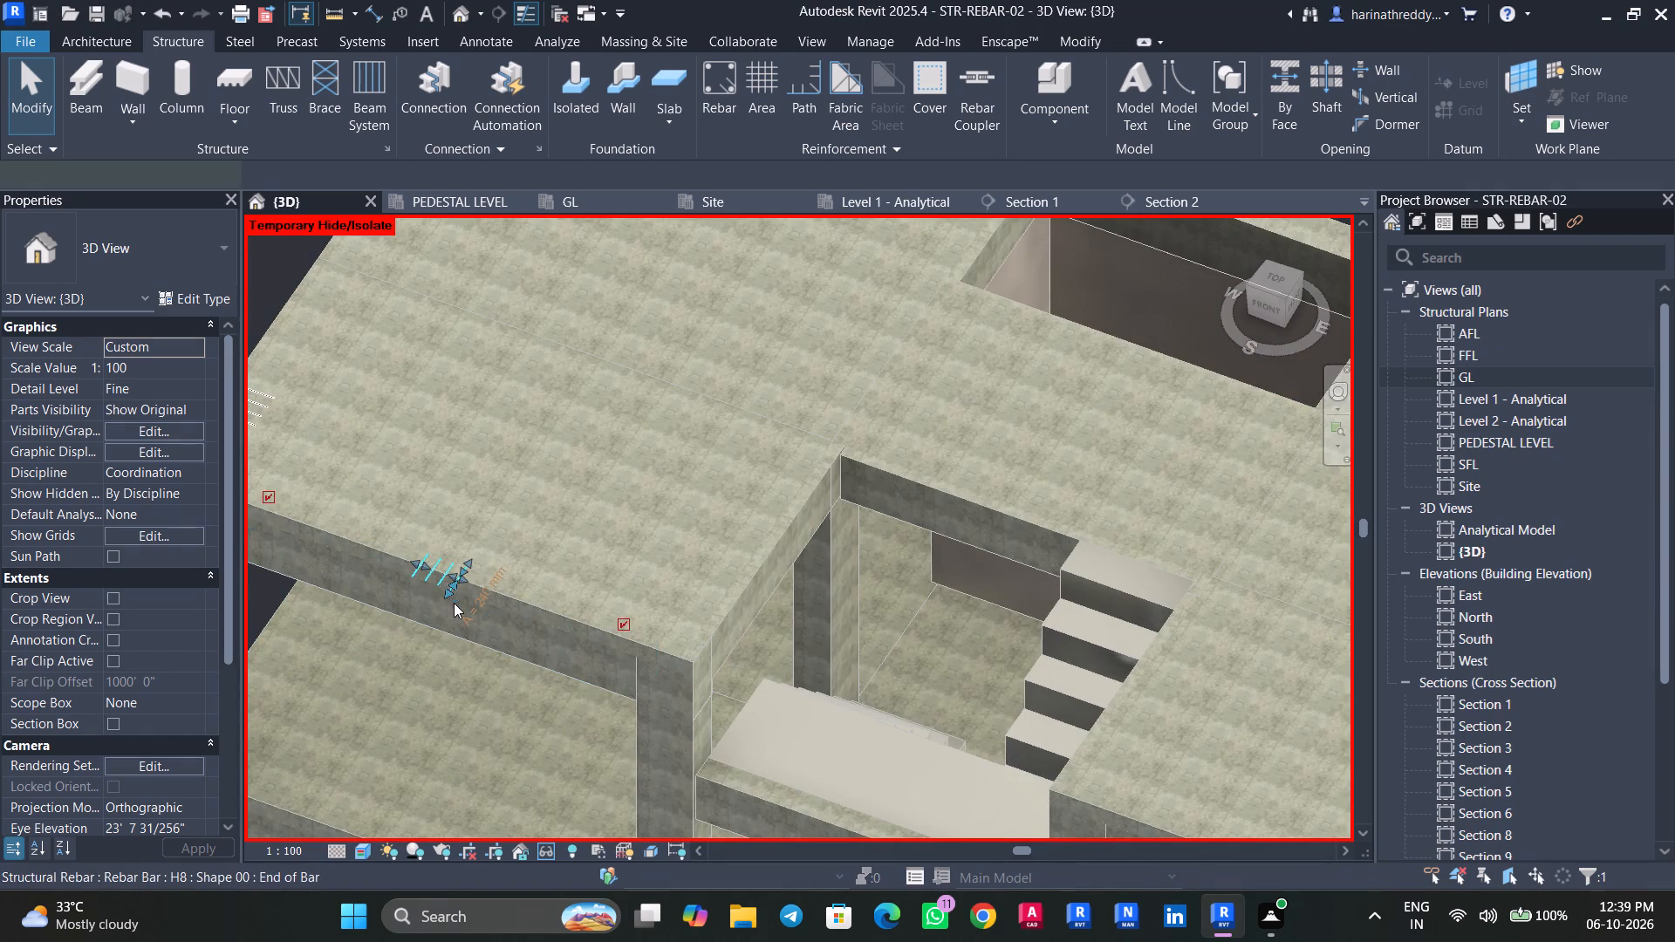
pyautogui.keyDown('shift'); pyautogui.moveTo(454, 608); pyautogui.dragTo(416, 714, button='middle'); pyautogui.keyUp('shift')
pyautogui.click(1281, 287)
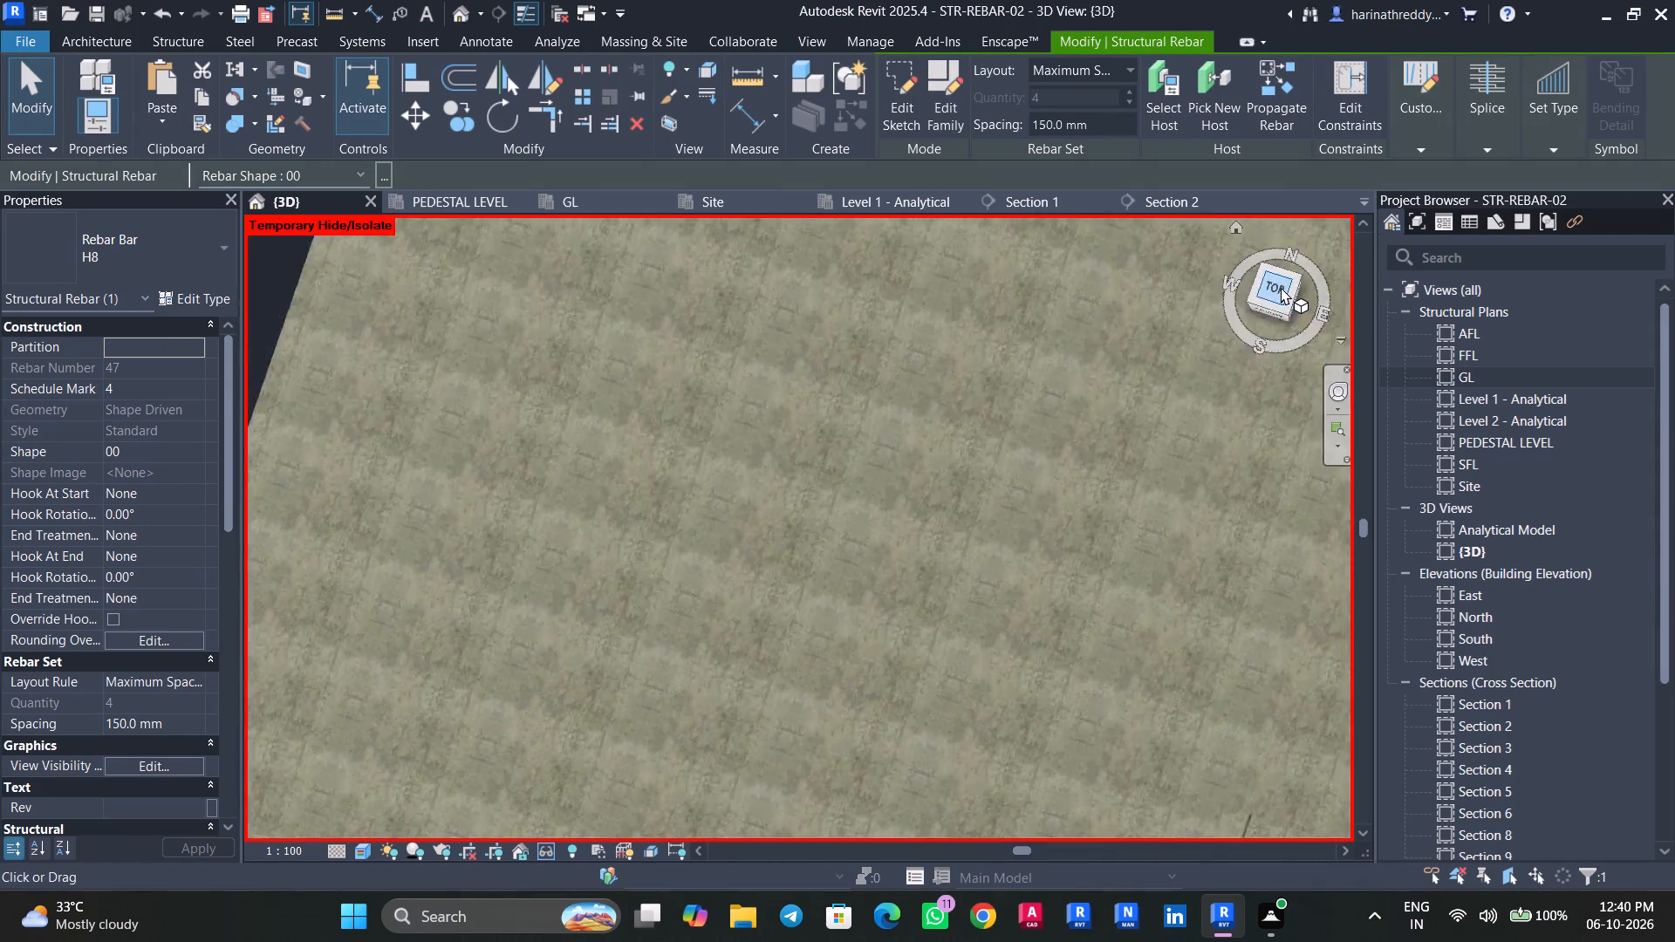
pyautogui.scroll(-11, 885, 433)
pyautogui.press('Escape')
pyautogui.press('Escape')
pyautogui.moveTo(645, 558); pyautogui.dragTo(708, 576, button='middle')
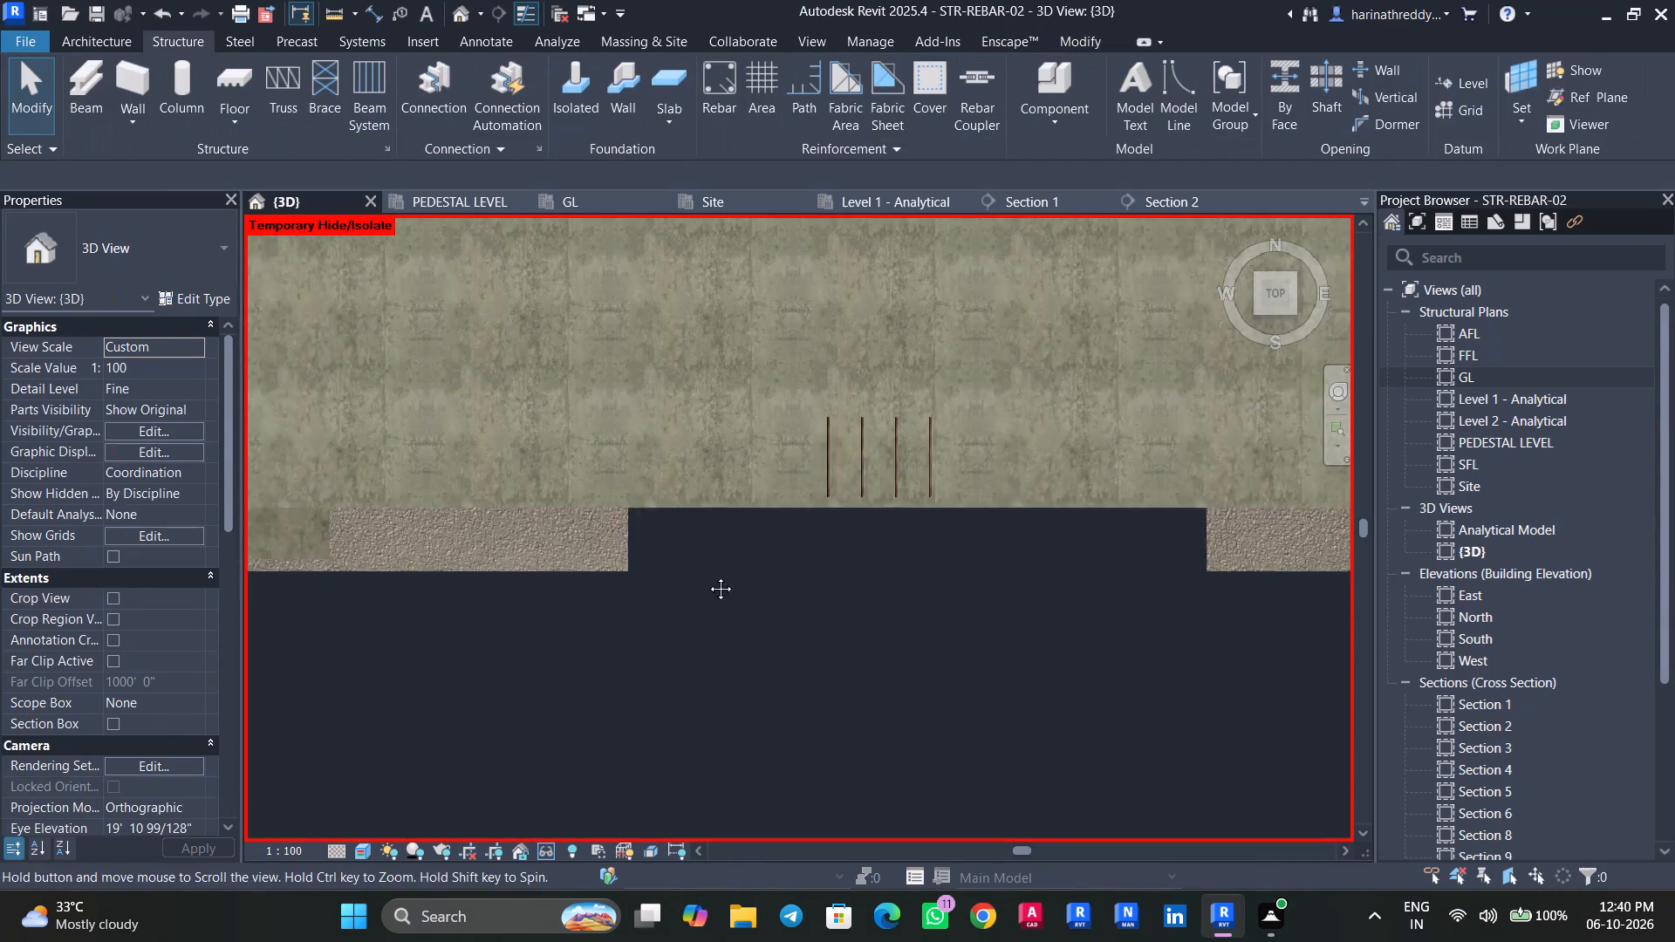
pyautogui.moveTo(708, 576); pyautogui.dragTo(1007, 601, button='middle')
pyautogui.click(610, 258)
pyautogui.moveTo(631, 348); pyautogui.dragTo(690, 568, button='middle')
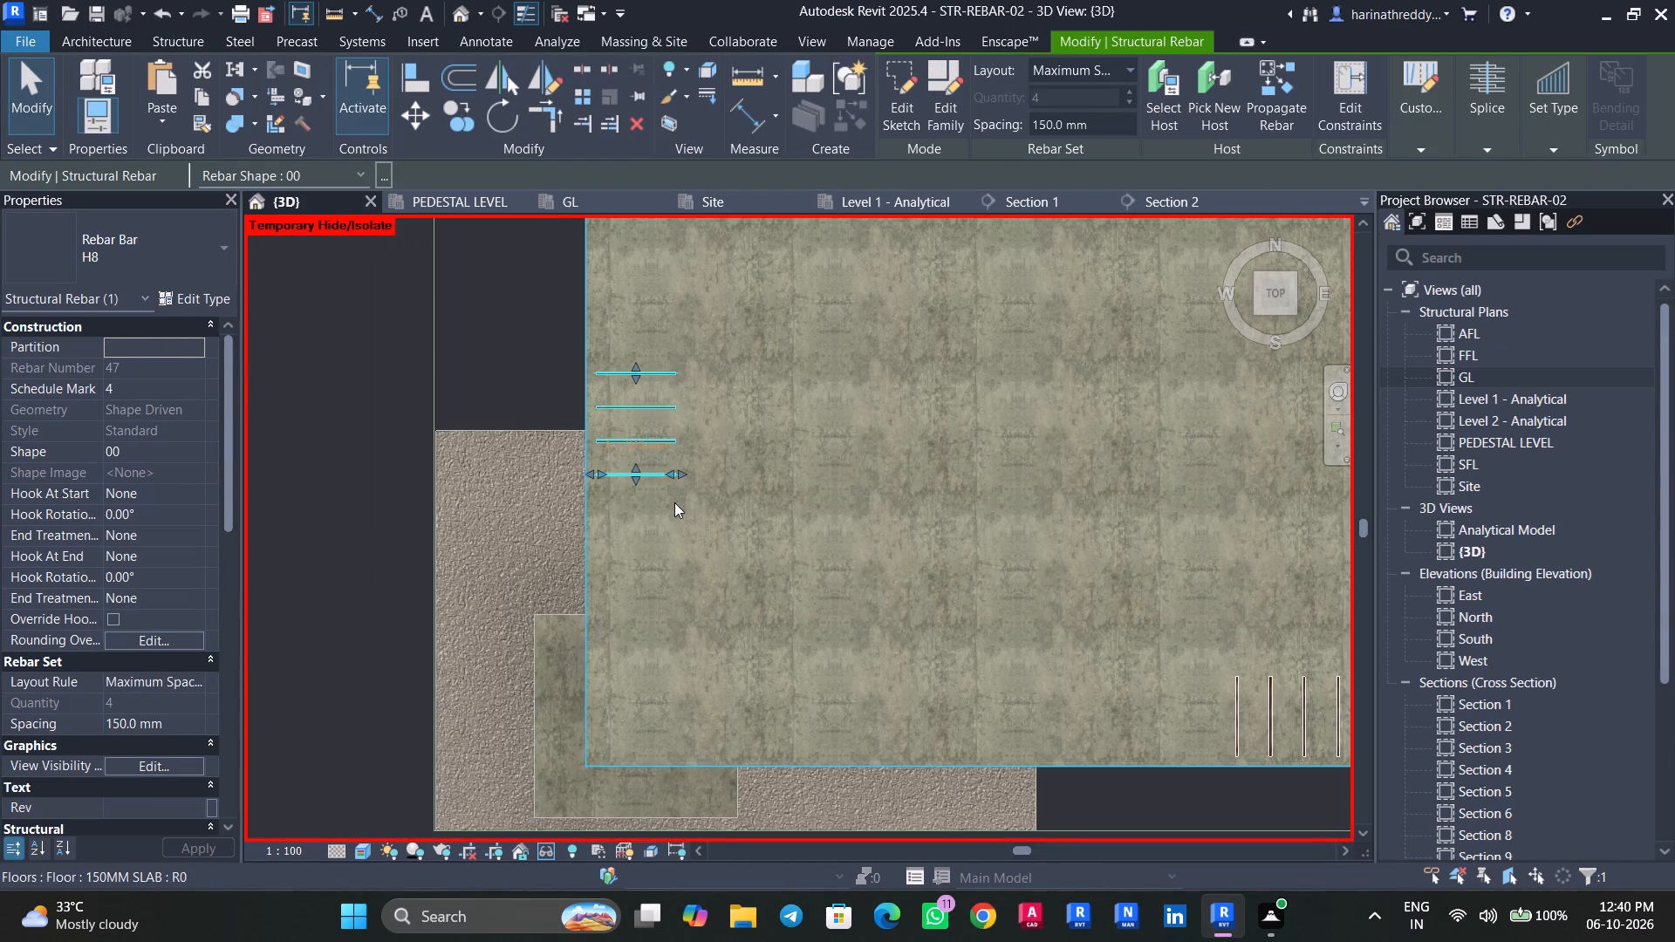
pyautogui.scroll(4, 635, 390)
pyautogui.press('Escape')
pyautogui.press('Escape')
pyautogui.scroll(-5, 683, 498)
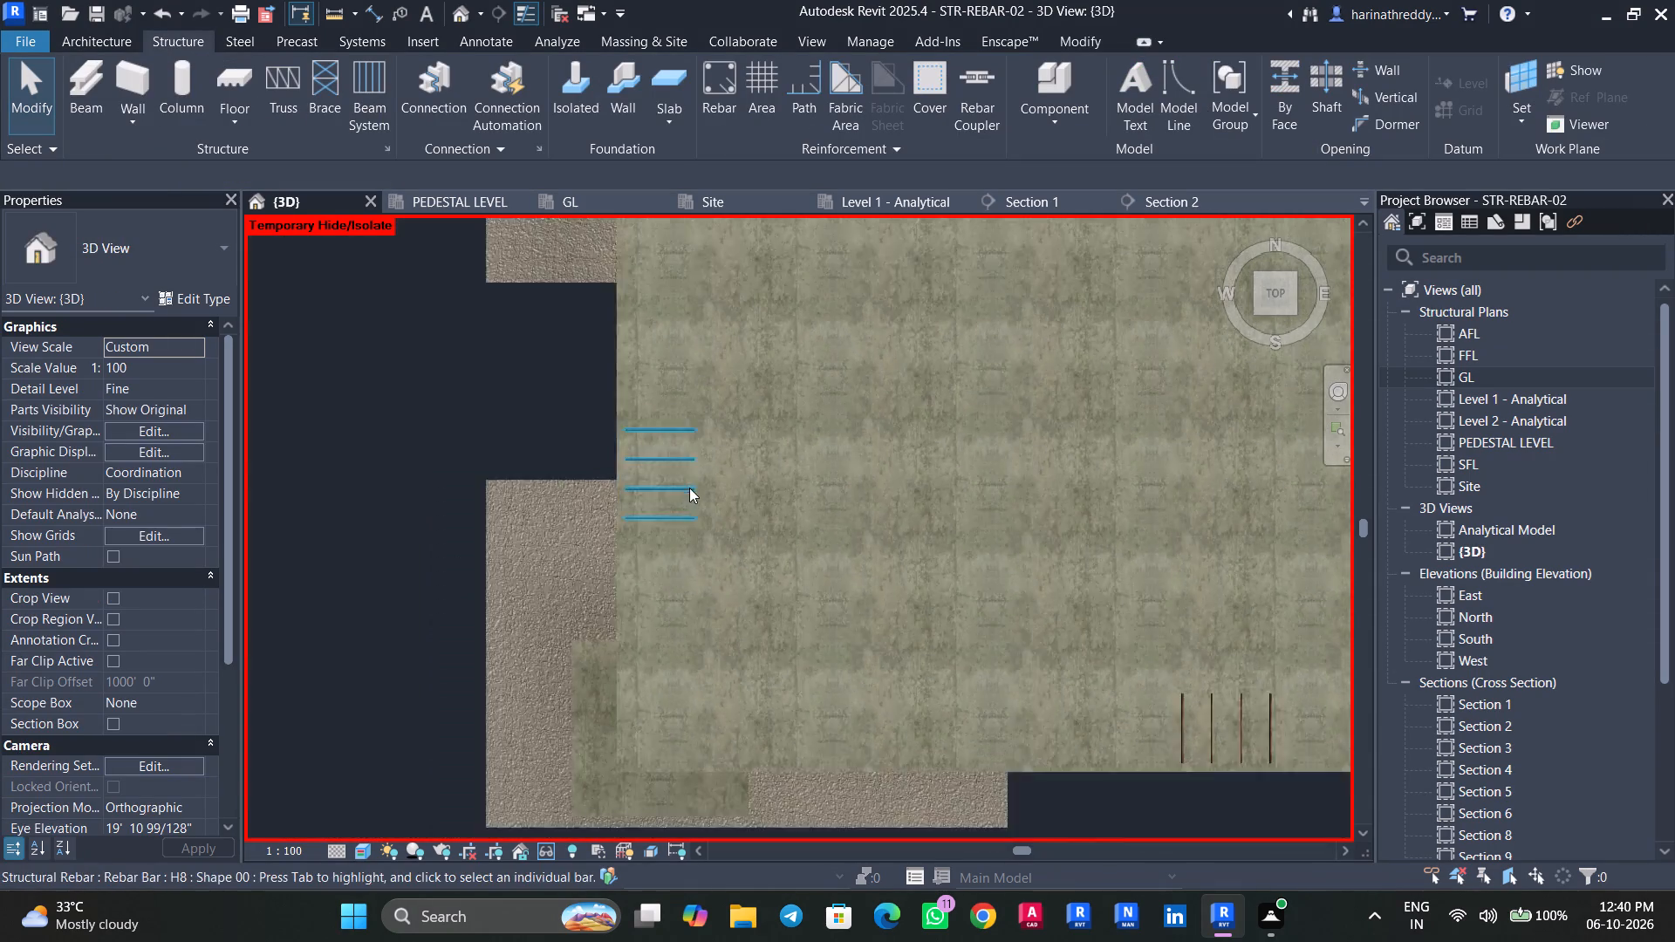
# Examine the roof slab openings, the staircase and the surrounding framing from the front and above.
pyautogui.scroll(-5, 689, 488)
pyautogui.keyDown('shift'); pyautogui.moveTo(817, 577); pyautogui.dragTo(799, 219, button='middle'); pyautogui.keyUp('shift')
pyautogui.moveTo(1149, 392); pyautogui.dragTo(1147, 392, button='middle')
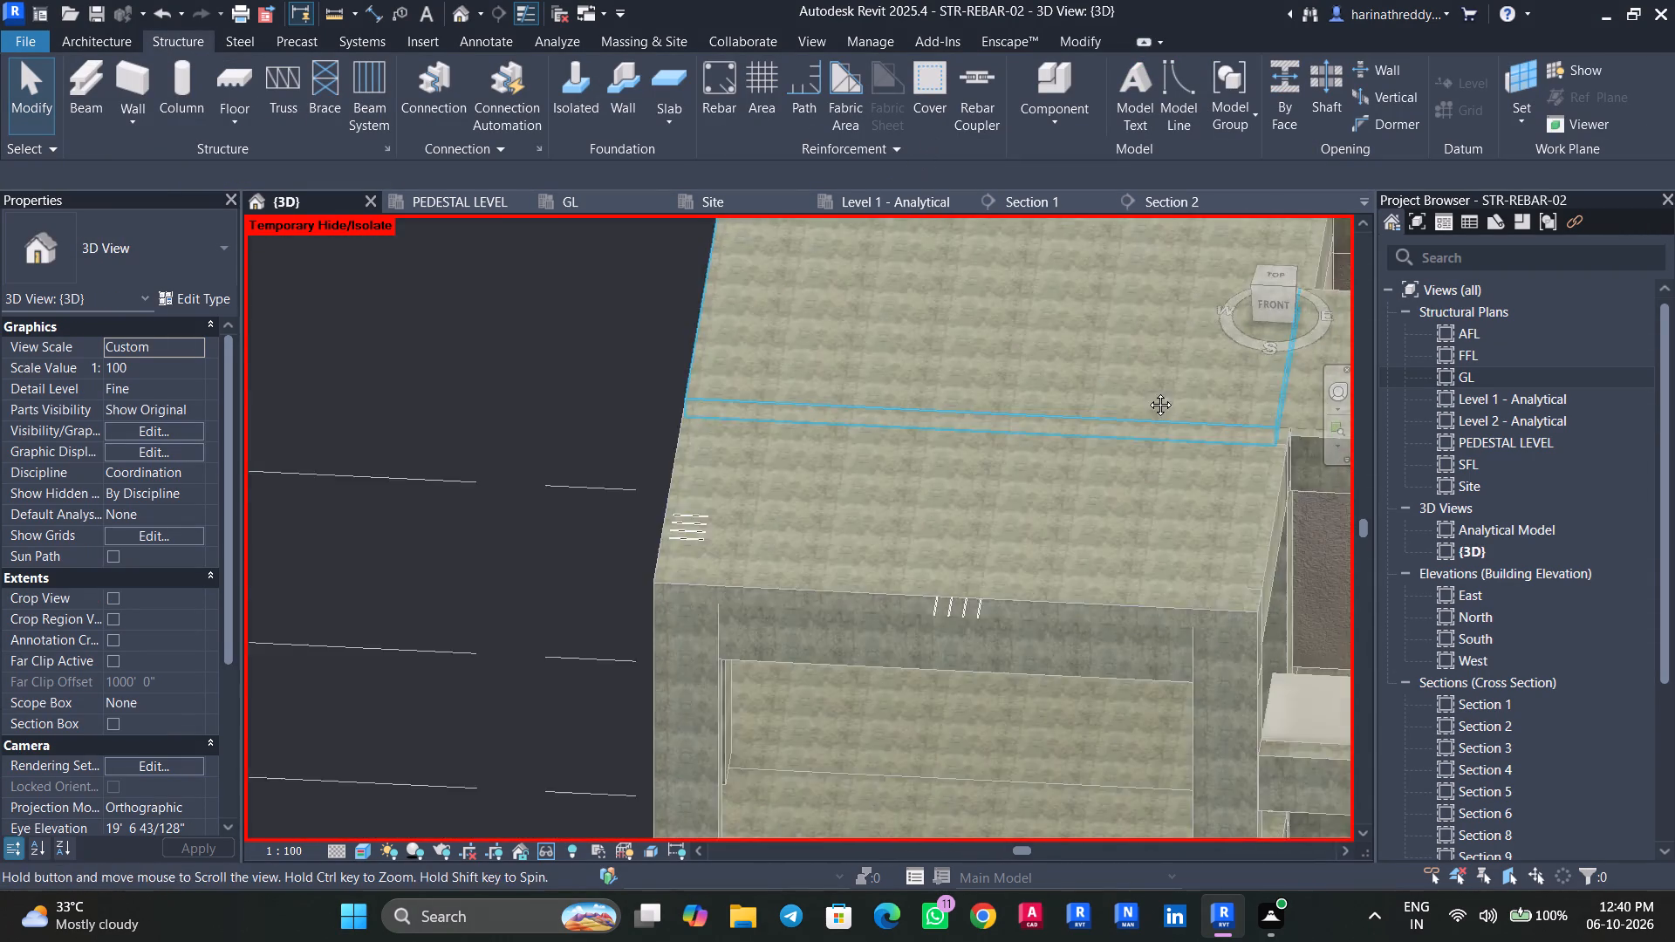
pyautogui.moveTo(1147, 392); pyautogui.dragTo(525, 420, button='middle')
pyautogui.scroll(3, 872, 470)
pyautogui.keyDown('shift'); pyautogui.moveTo(857, 536); pyautogui.dragTo(837, 482, button='middle'); pyautogui.keyUp('shift')
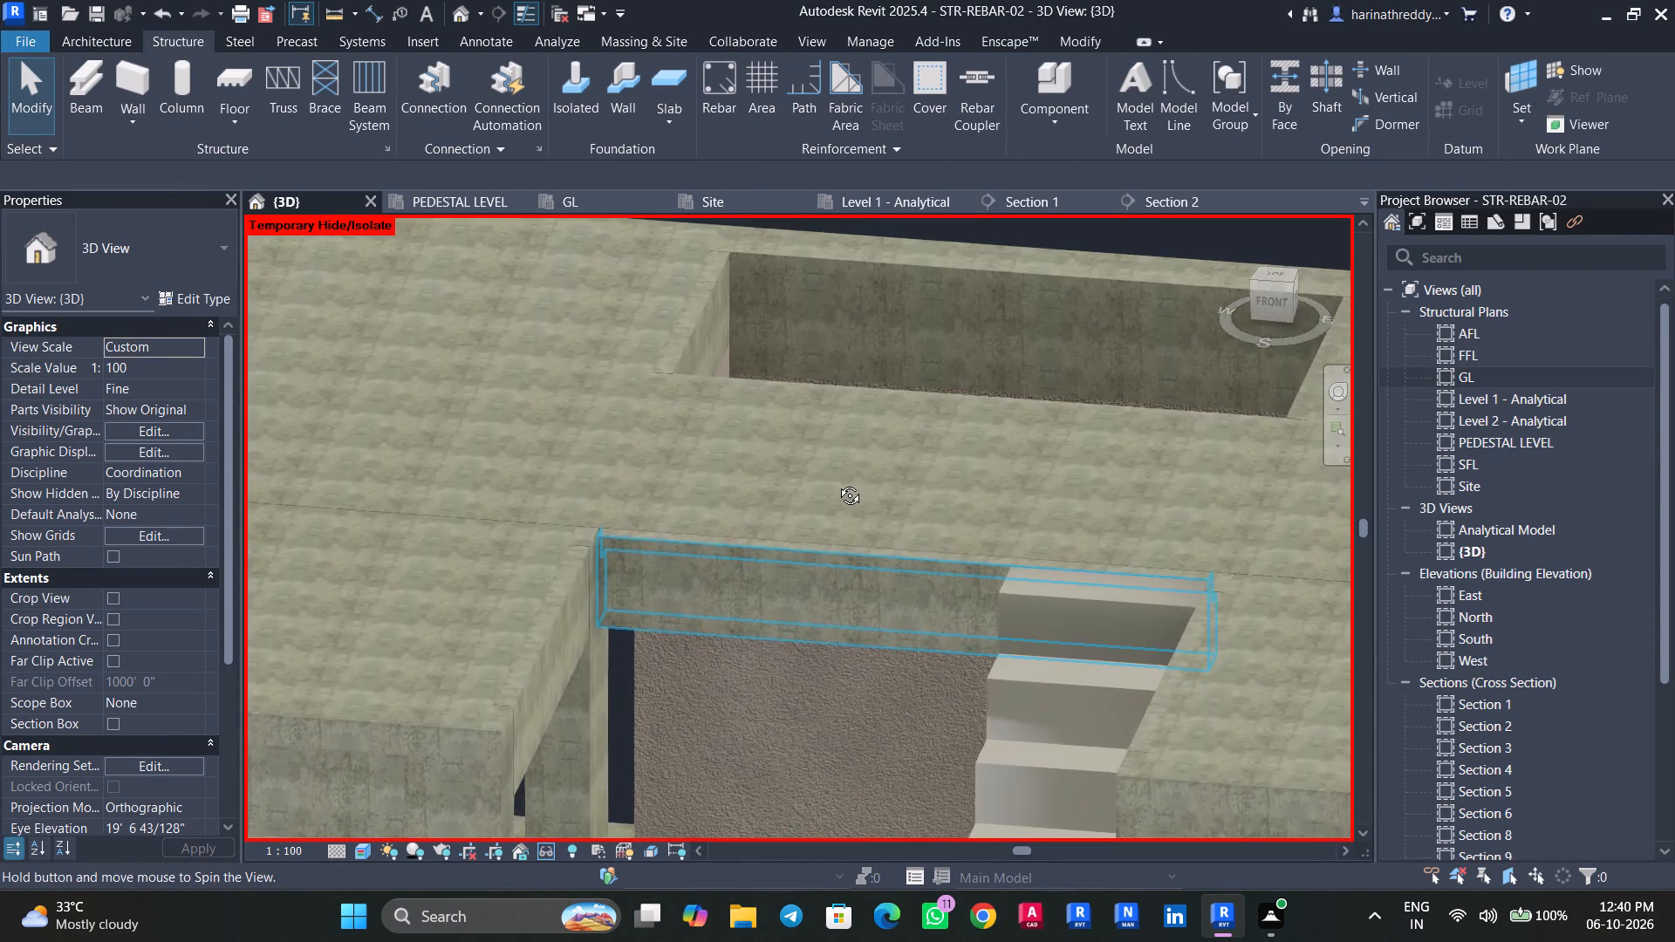
pyautogui.keyDown('shift'); pyautogui.moveTo(837, 482); pyautogui.dragTo(831, 484, button='middle'); pyautogui.keyUp('shift')
pyautogui.keyDown('shift'); pyautogui.moveTo(772, 538); pyautogui.dragTo(752, 556, button='middle'); pyautogui.keyUp('shift')
pyautogui.scroll(-13, 762, 541)
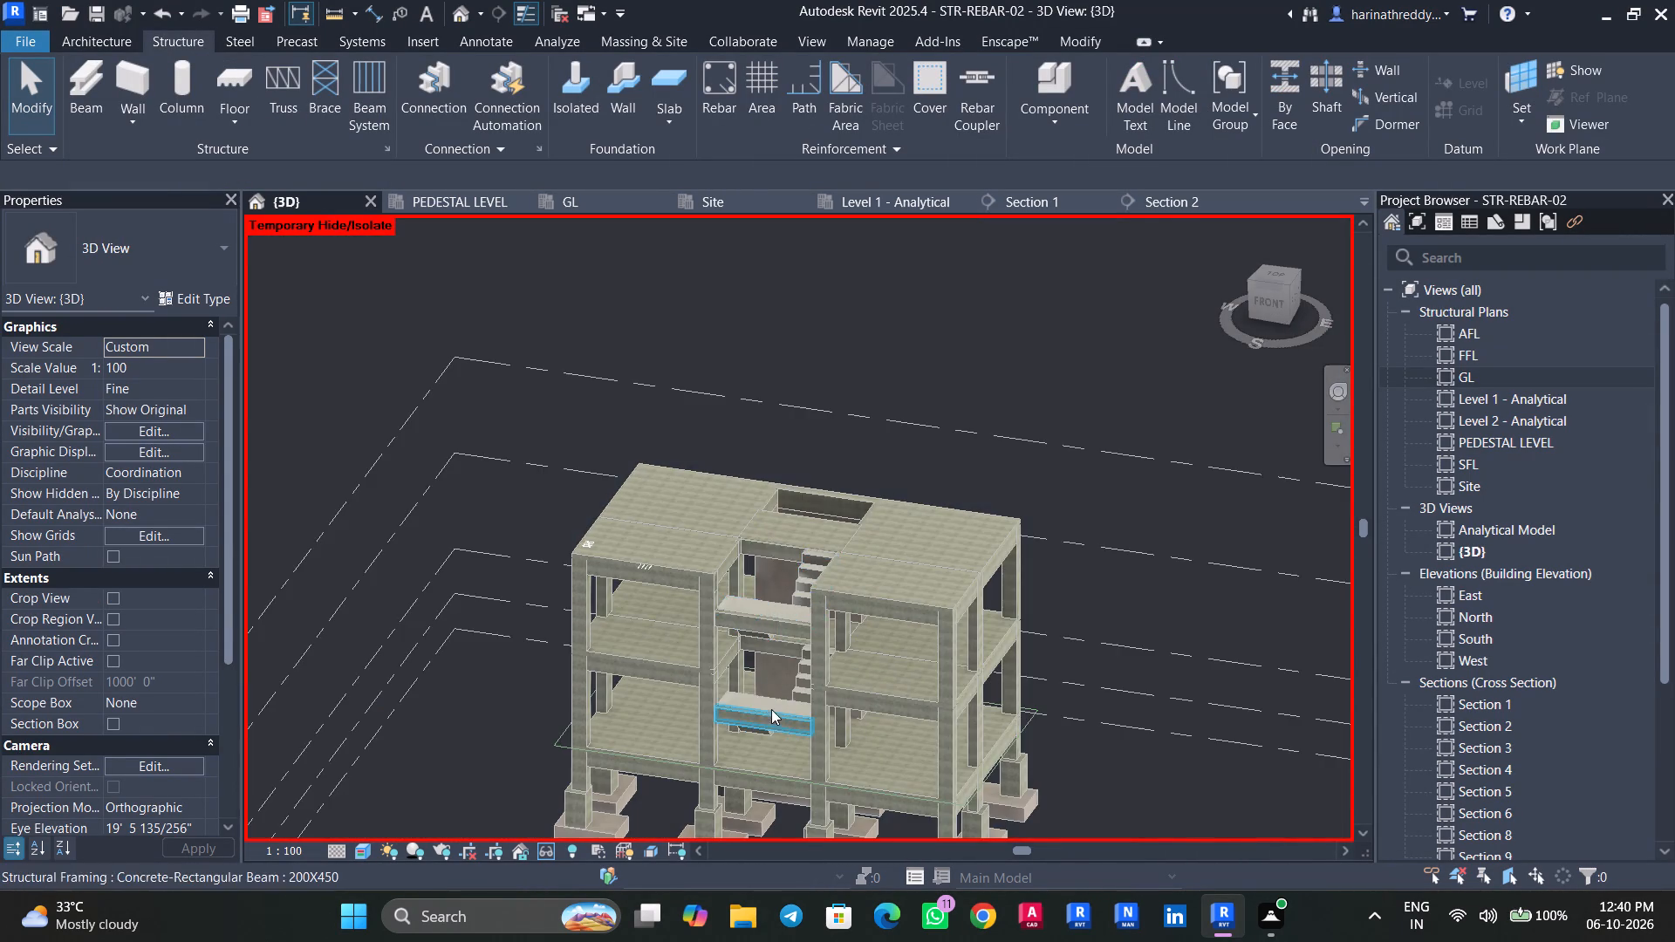
# Inspect the retaining walls from the back of the structure and select the one between GL and FFL to check its type.
pyautogui.keyDown('shift'); pyautogui.moveTo(833, 706); pyautogui.dragTo(422, 685, button='middle'); pyautogui.keyUp('shift')
pyautogui.moveTo(578, 507); pyautogui.dragTo(611, 456, button='middle')
pyautogui.scroll(4, 805, 712)
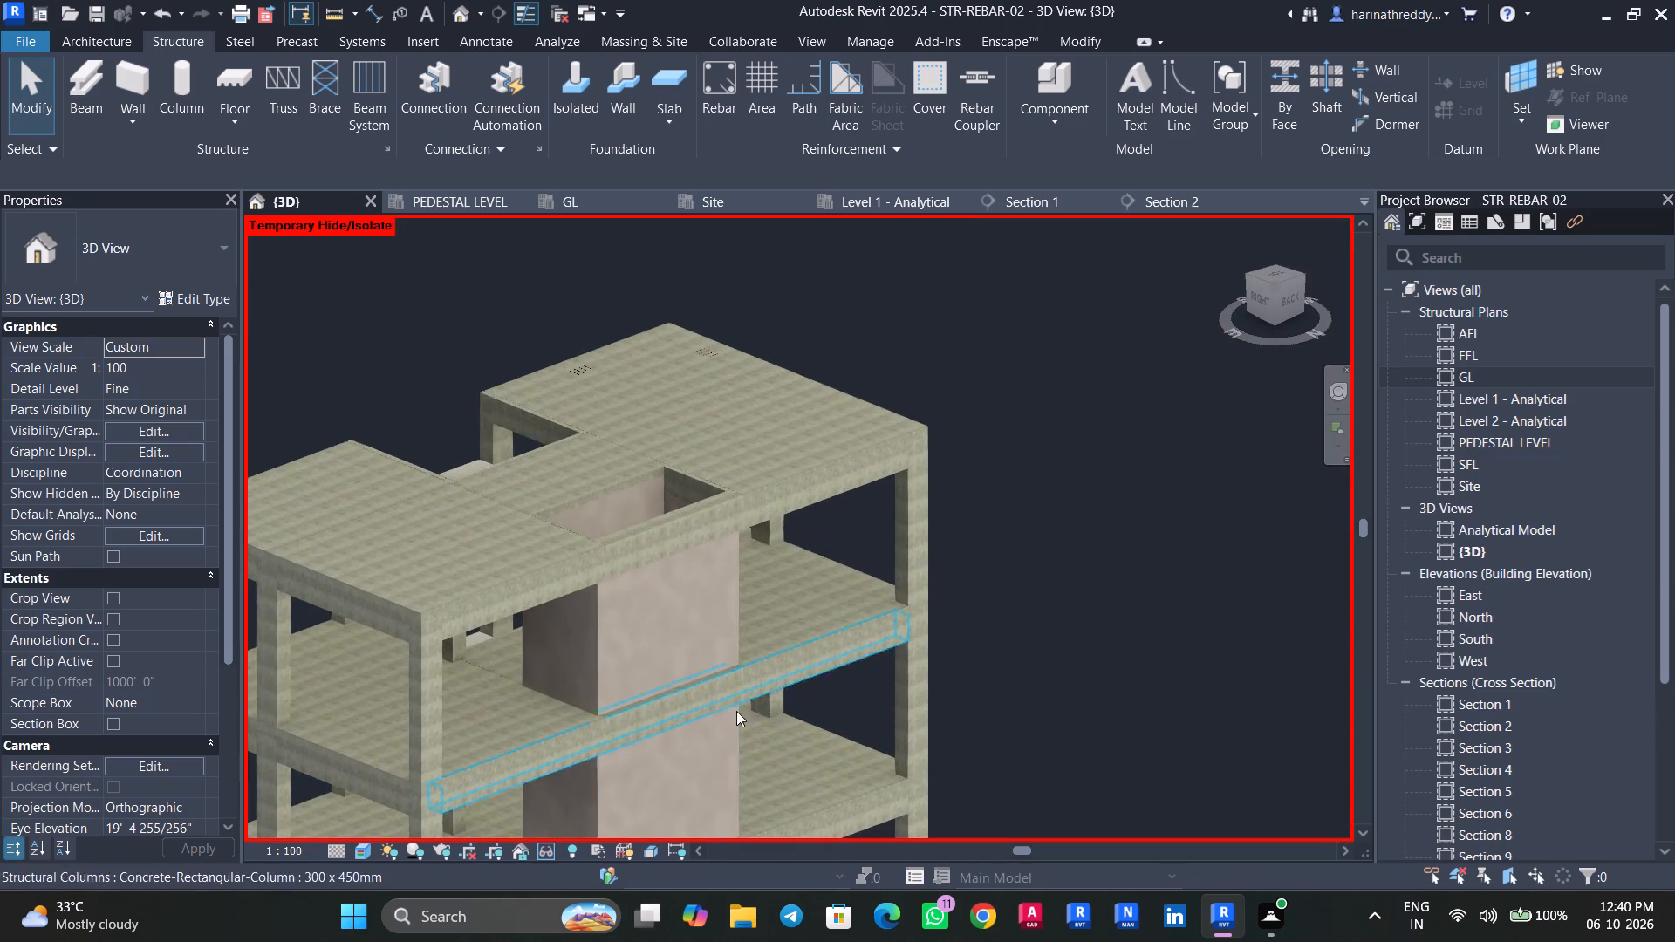
pyautogui.moveTo(684, 777); pyautogui.dragTo(841, 603, button='middle')
pyautogui.scroll(1, 841, 603)
pyautogui.click(829, 608)
pyautogui.scroll(3, 829, 608)
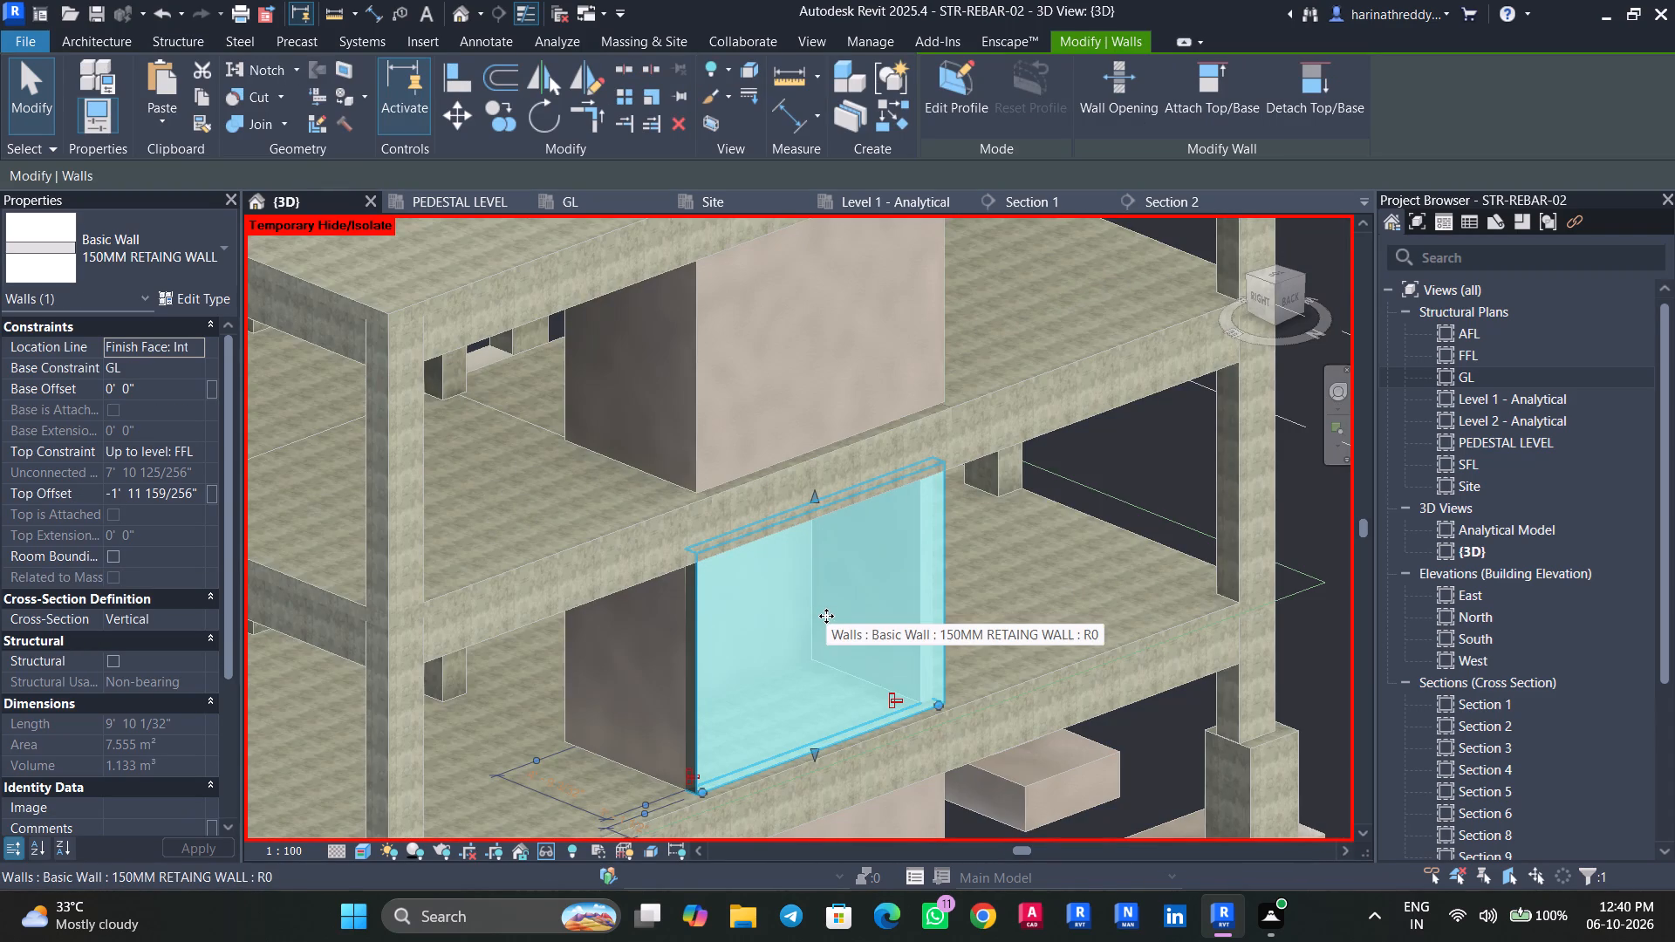
# Save the STR-REBAR-02 project and close it.
pyautogui.hotkey('ctrl', 's')
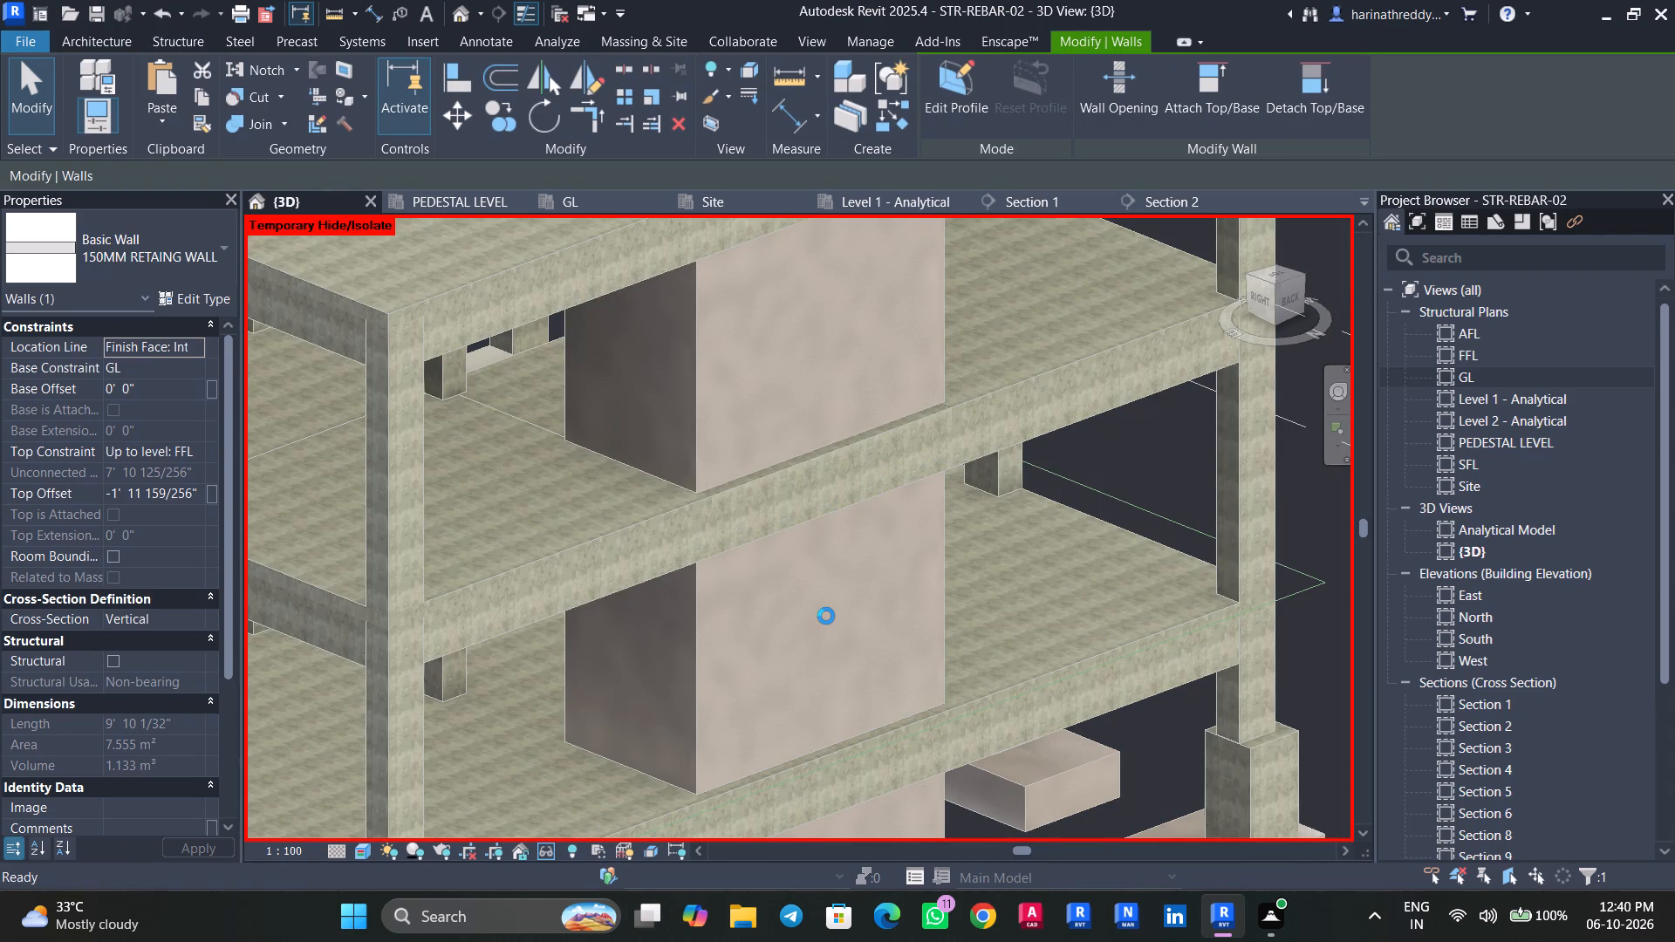
pyautogui.hotkey('ctrl', 'w')
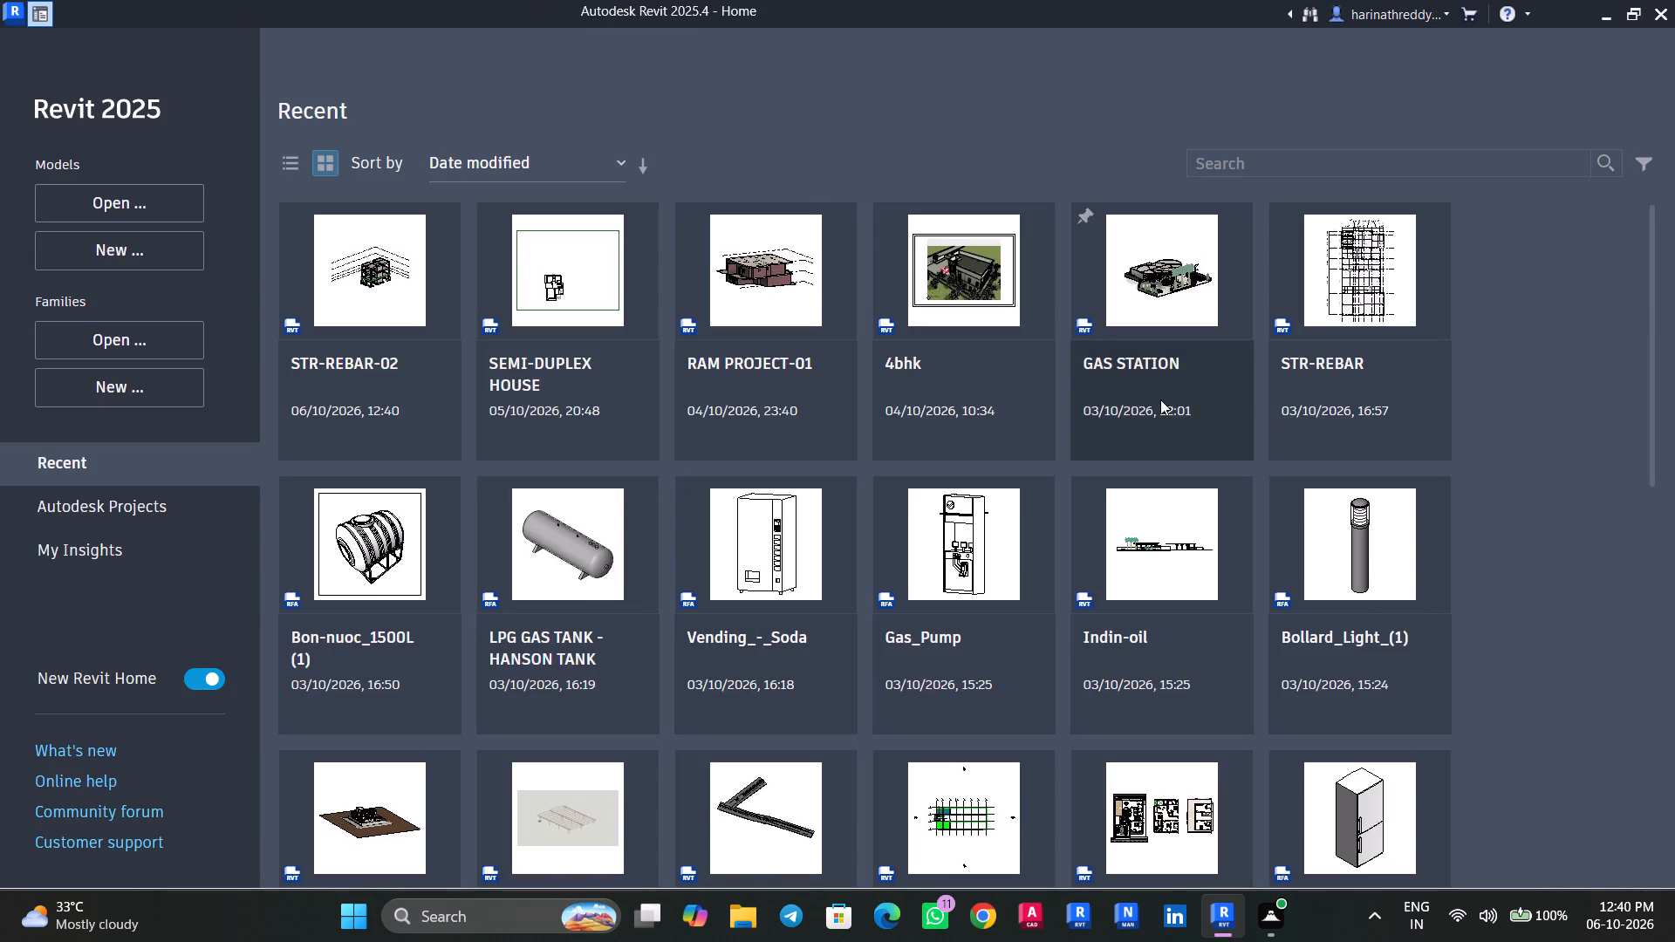
# Open the STR-REBAR project, examine its foundation, column and slab reinforcement in the default 3D view, and close it.
pyautogui.click(1291, 368)
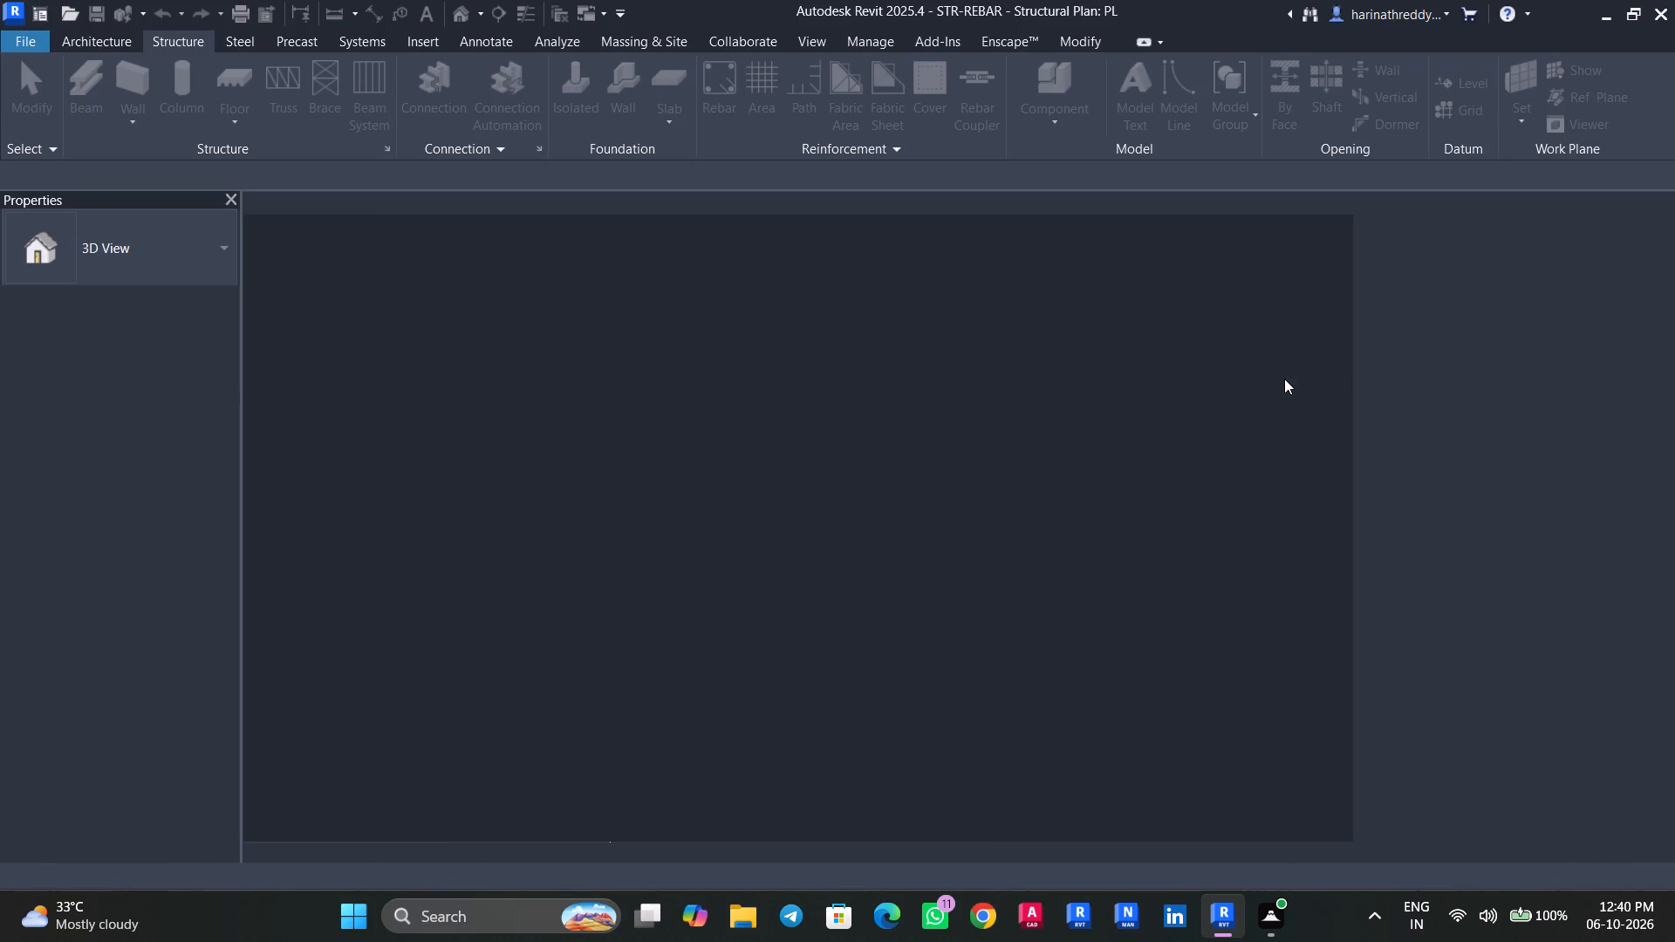
pyautogui.click(453, 17)
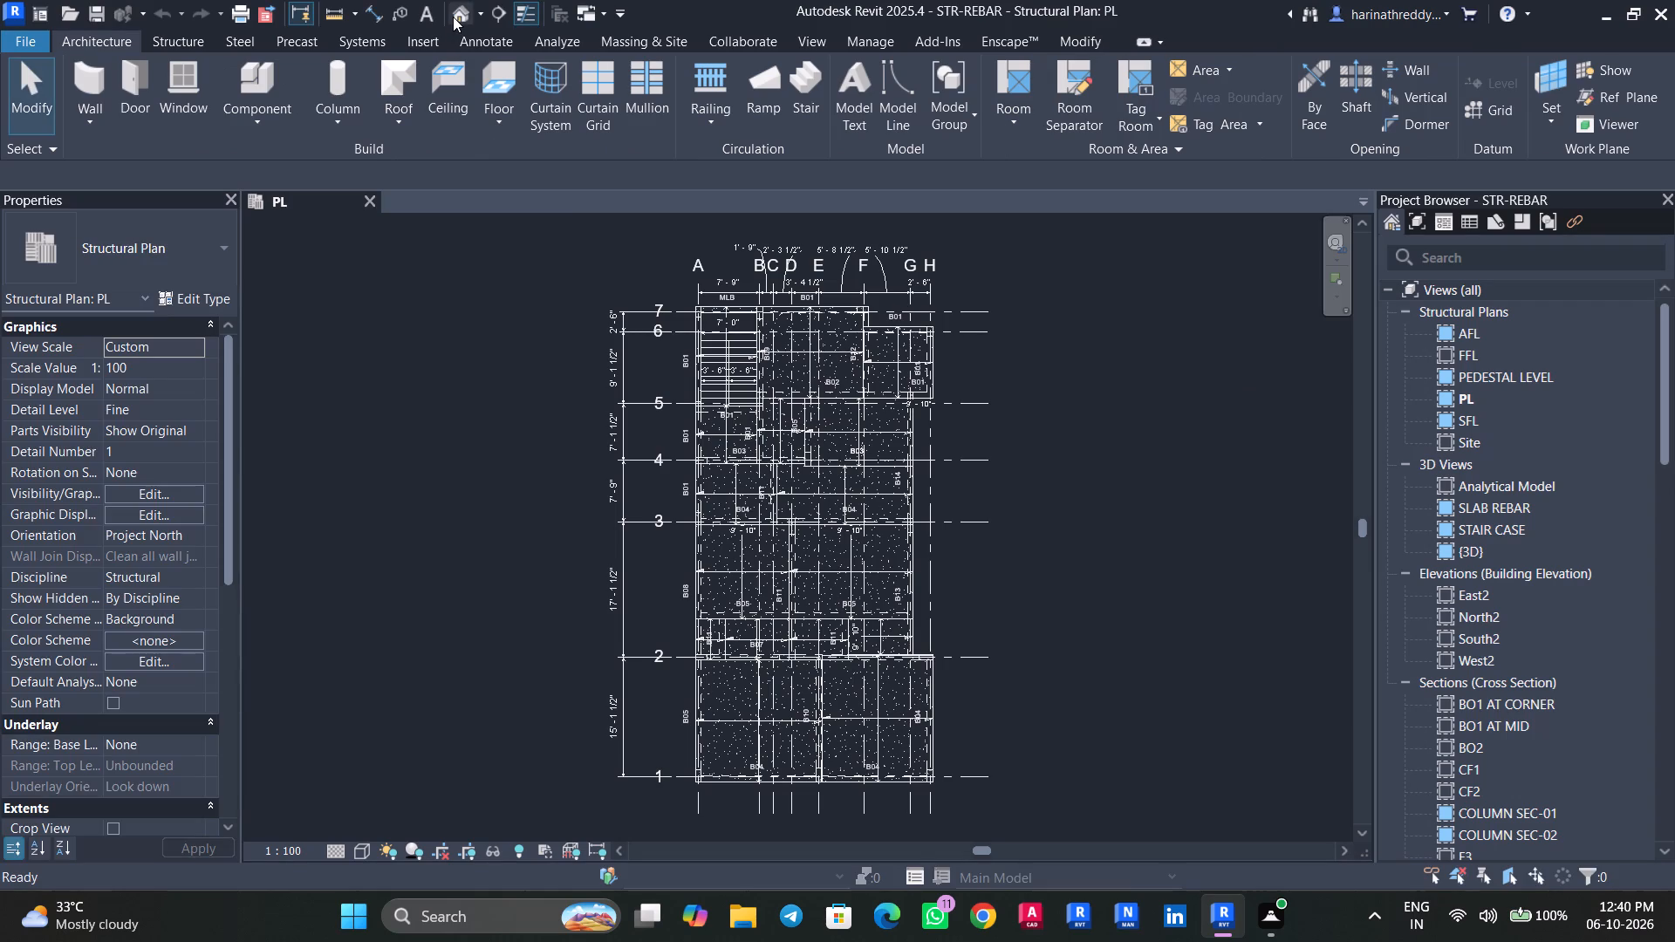
pyautogui.click(453, 17)
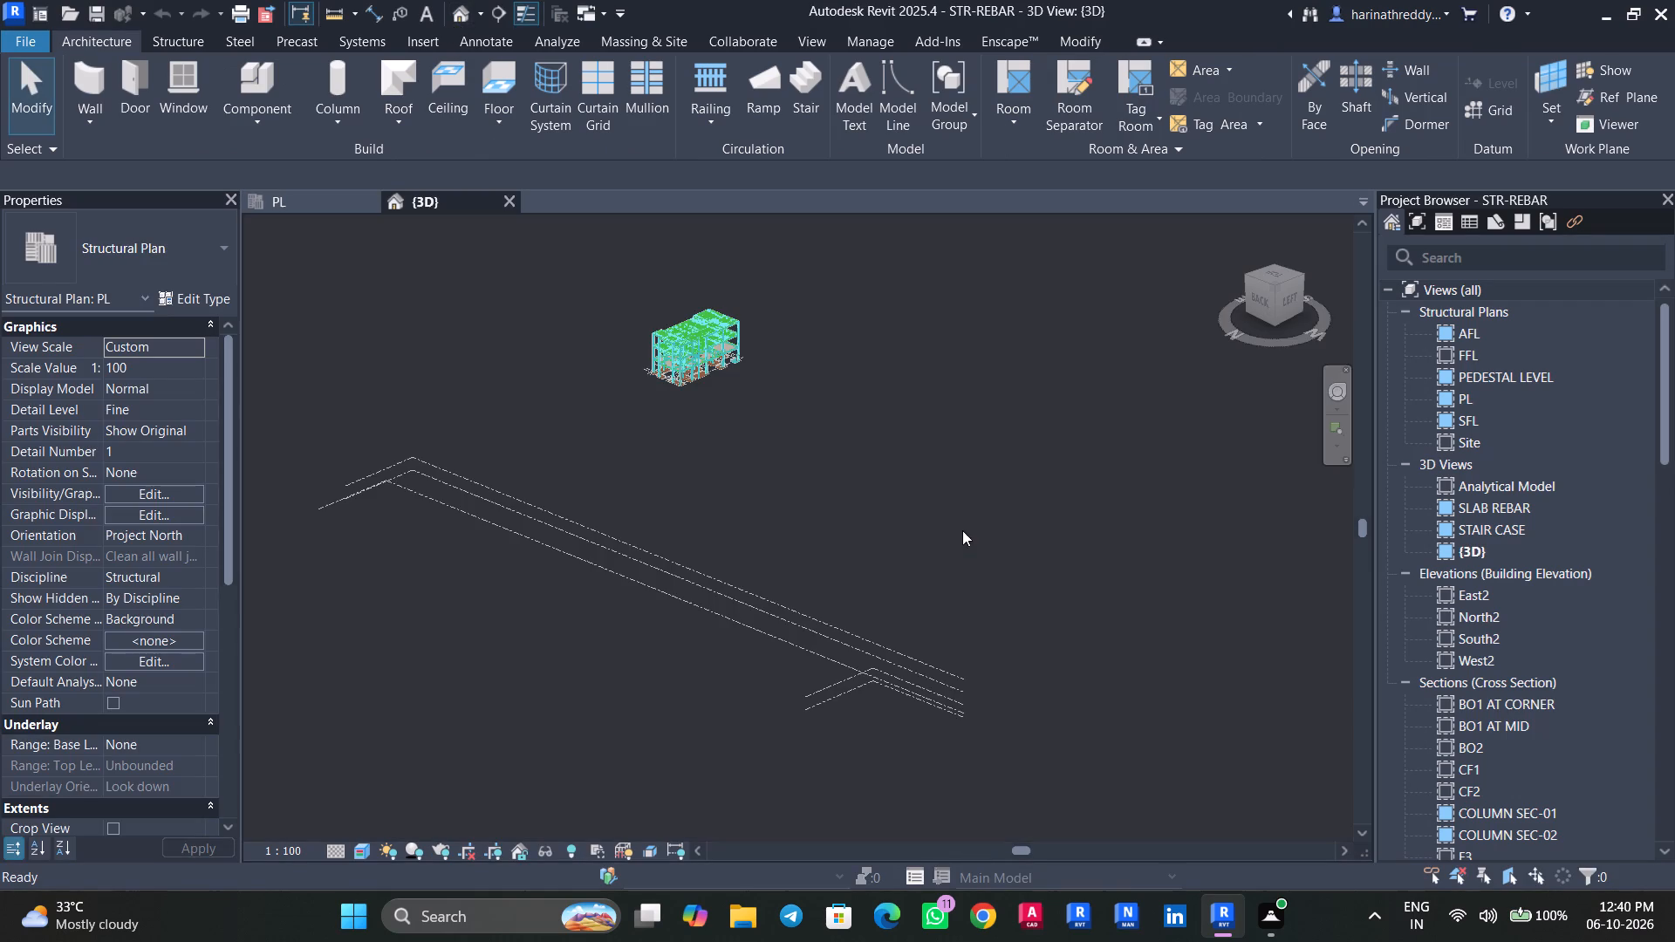
pyautogui.scroll(20, 657, 300)
pyautogui.scroll(3, 657, 300)
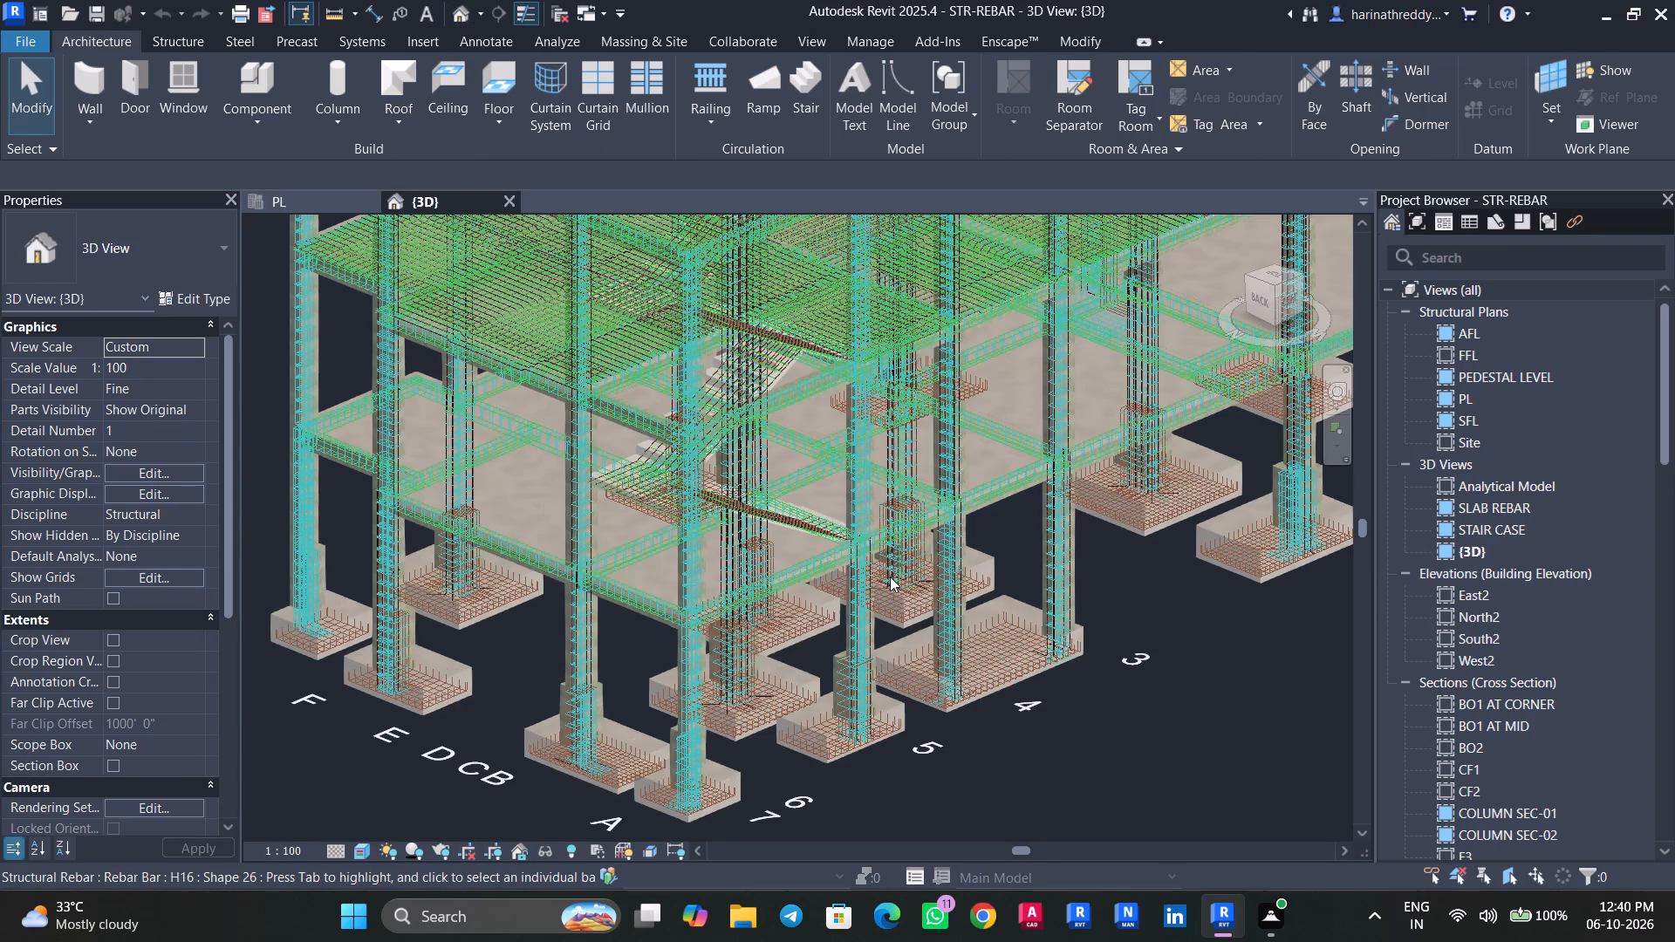
pyautogui.moveTo(1102, 675); pyautogui.dragTo(545, 595, button='middle')
pyautogui.scroll(-2, 851, 640)
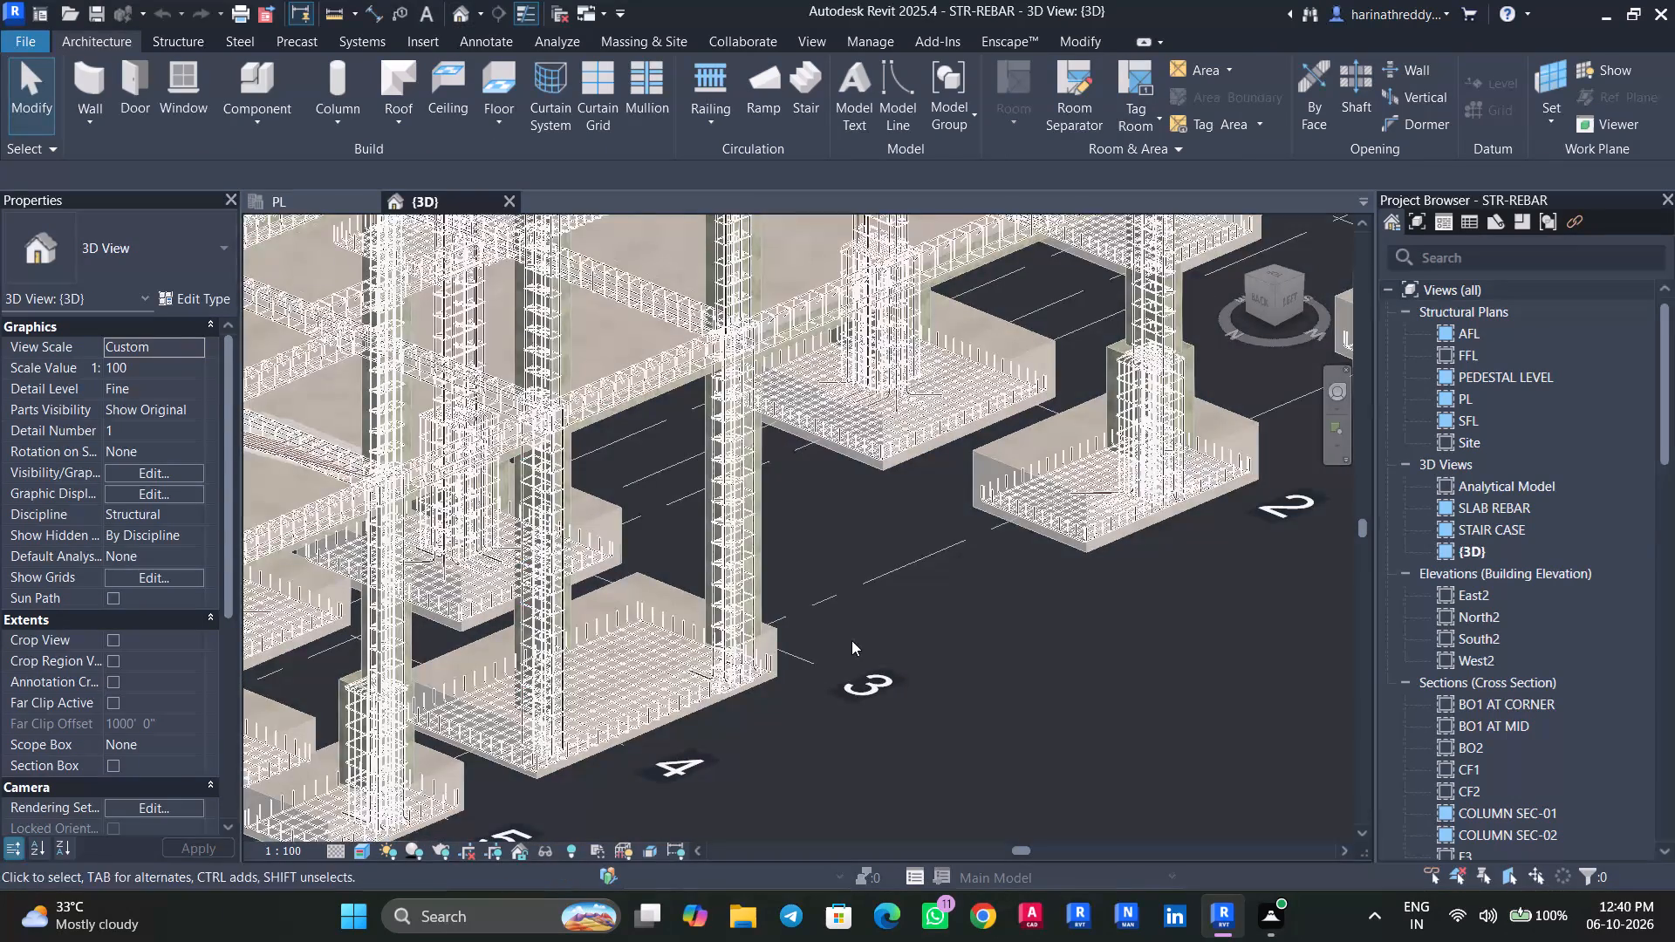
pyautogui.scroll(-6, 851, 640)
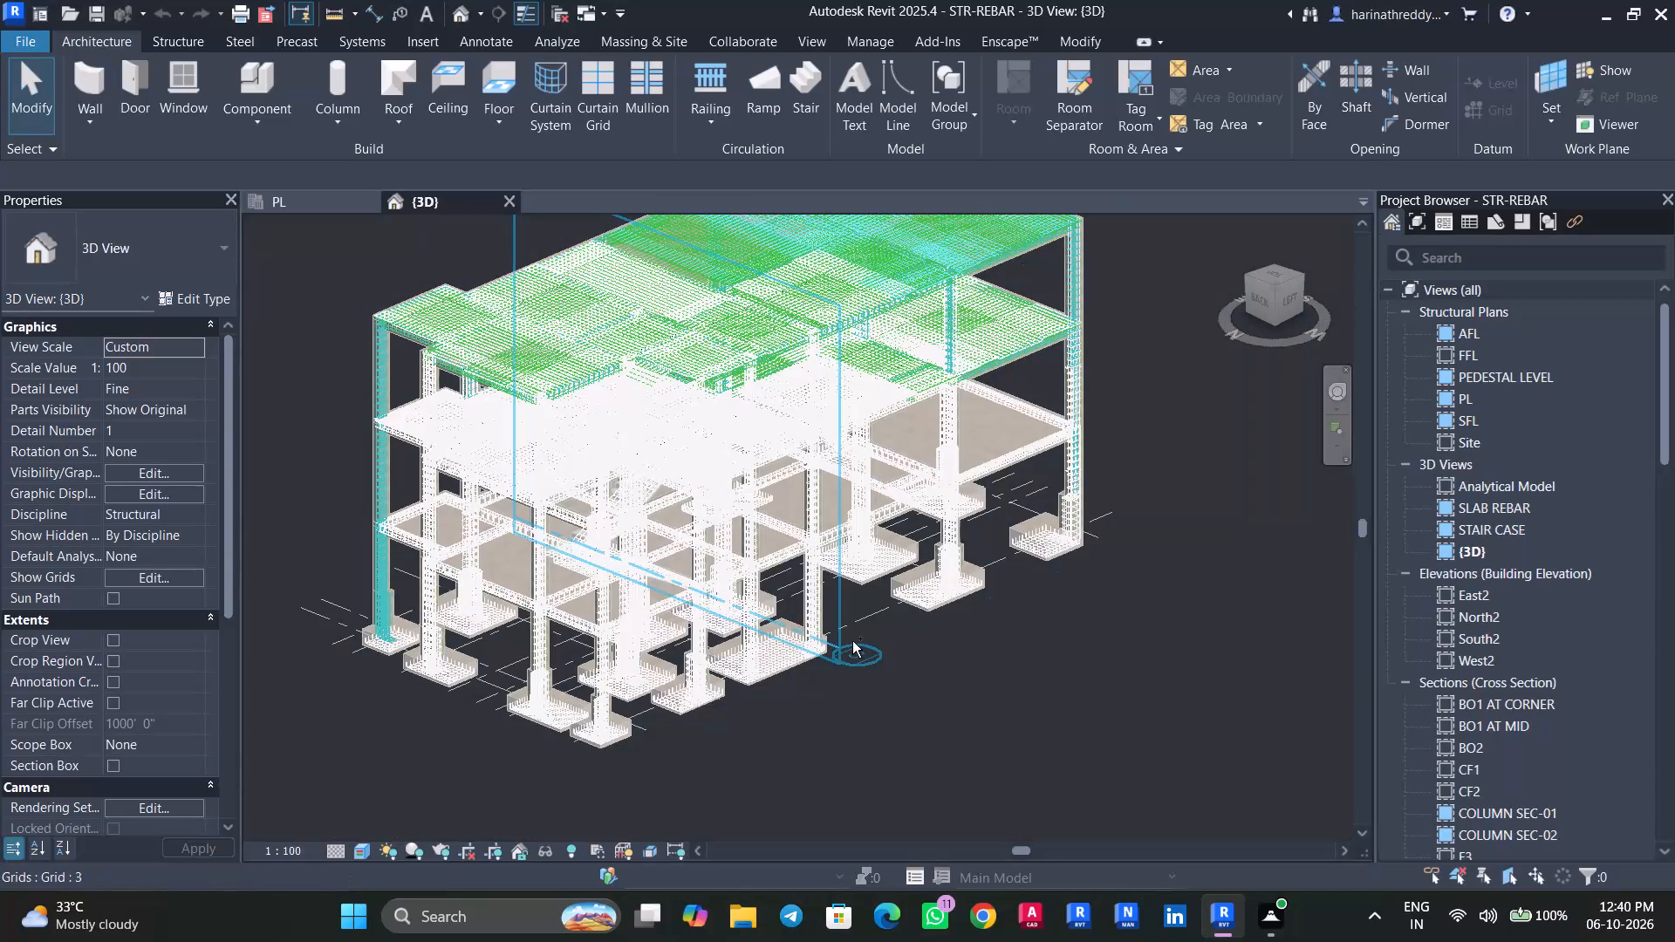
pyautogui.hotkey('ctrl', 'w')
# Open the INTERSHIP PROJECT 13 project and bring up its default 3D view.
pyautogui.scroll(-3, 742, 591)
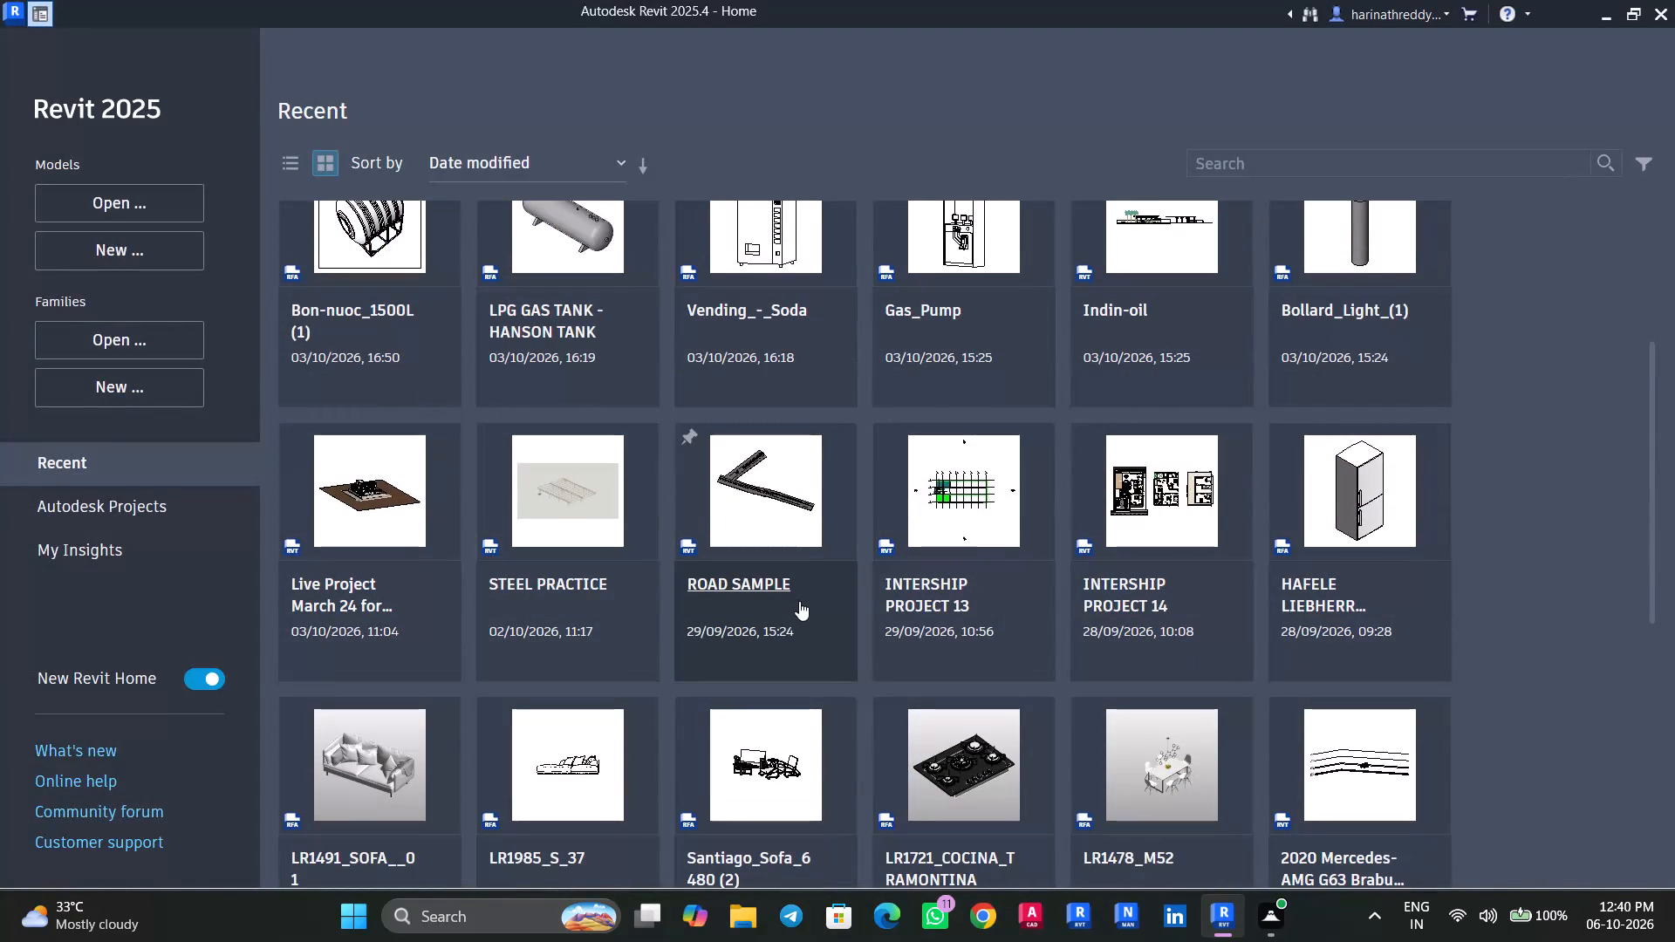
pyautogui.click(893, 608)
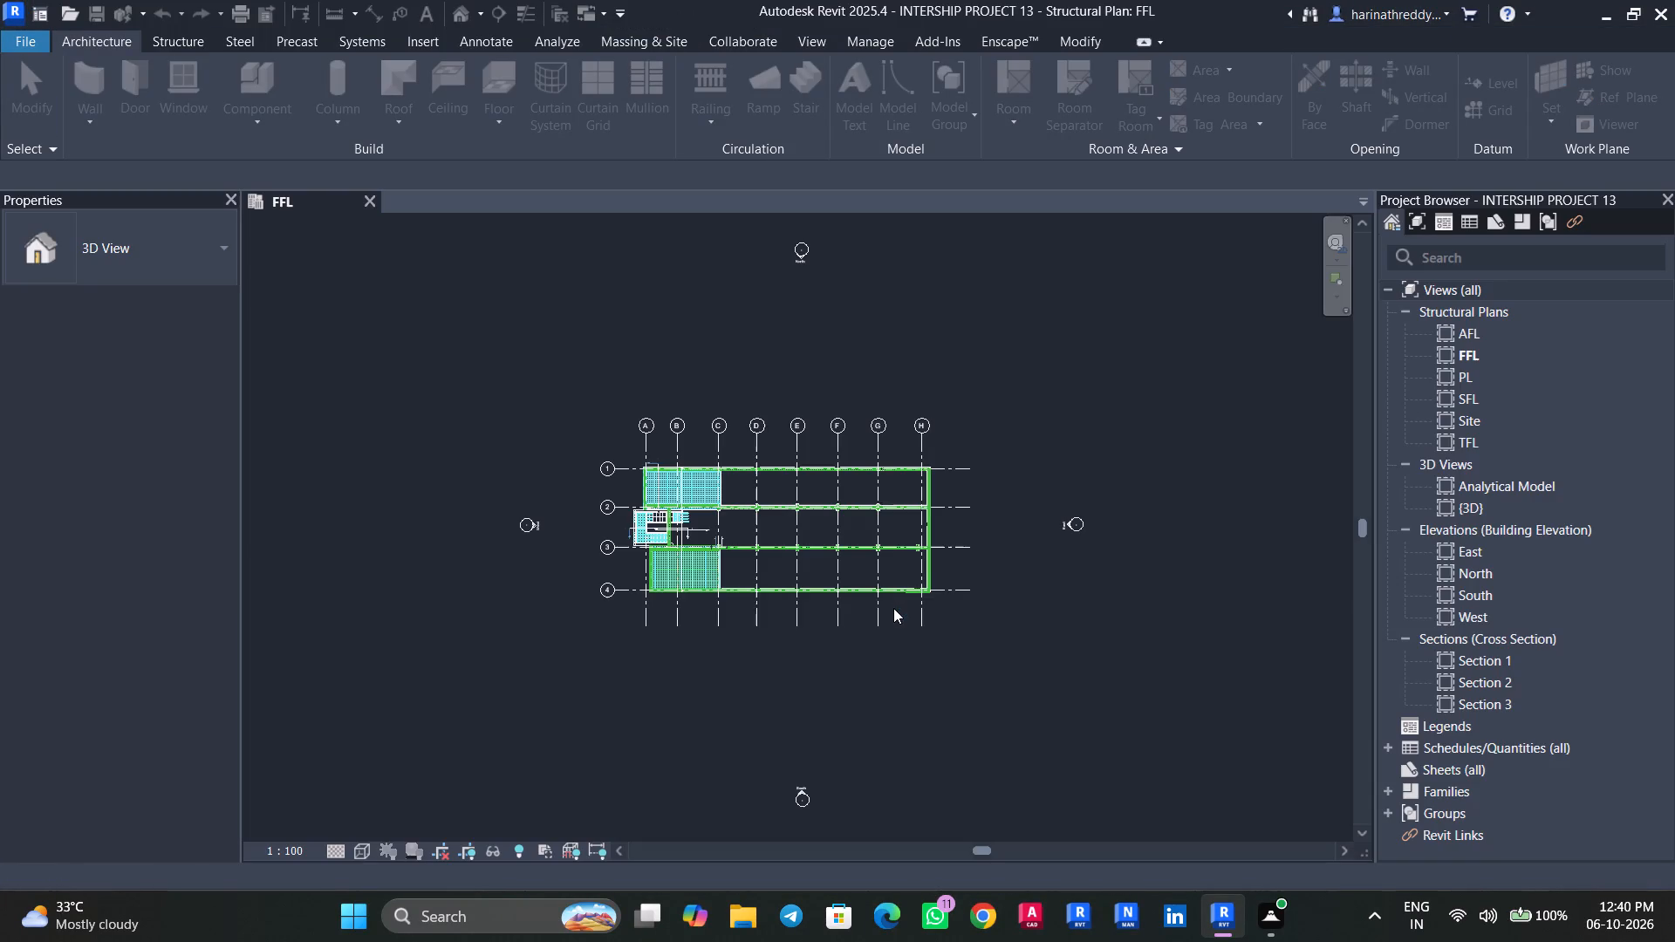
pyautogui.keyDown('shift'); pyautogui.moveTo(822, 713); pyautogui.dragTo(859, 597, button='middle'); pyautogui.keyUp('shift')
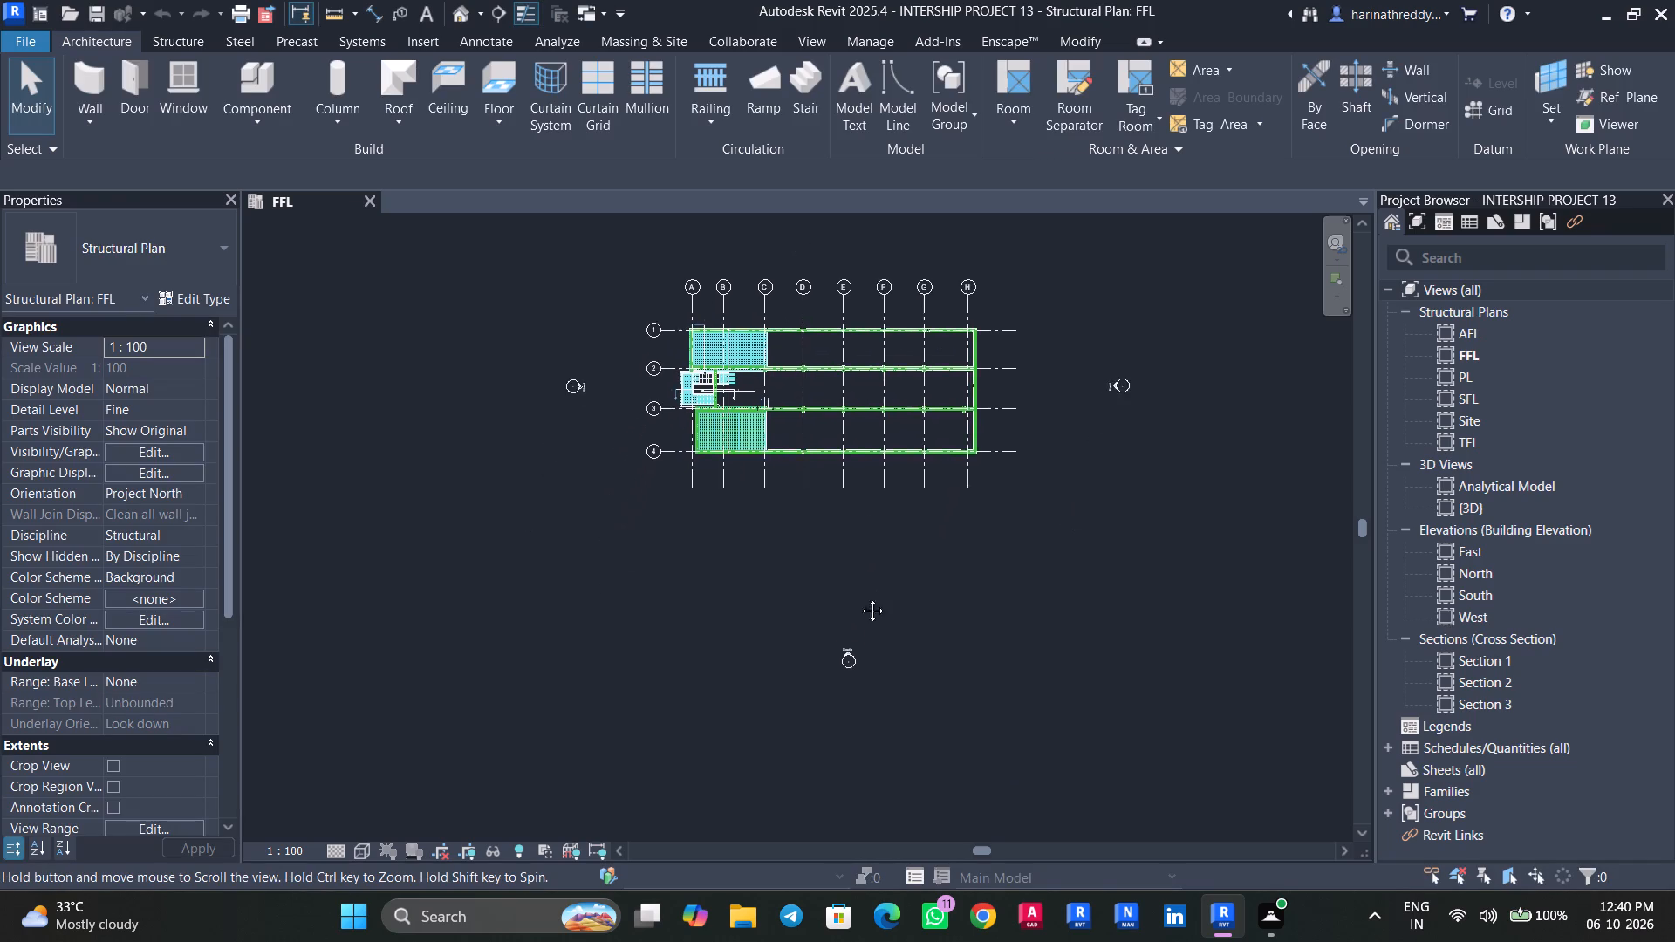
pyautogui.keyDown('shift'); pyautogui.moveTo(859, 597); pyautogui.dragTo(832, 641, button='middle'); pyautogui.keyUp('shift')
pyautogui.click(458, 17)
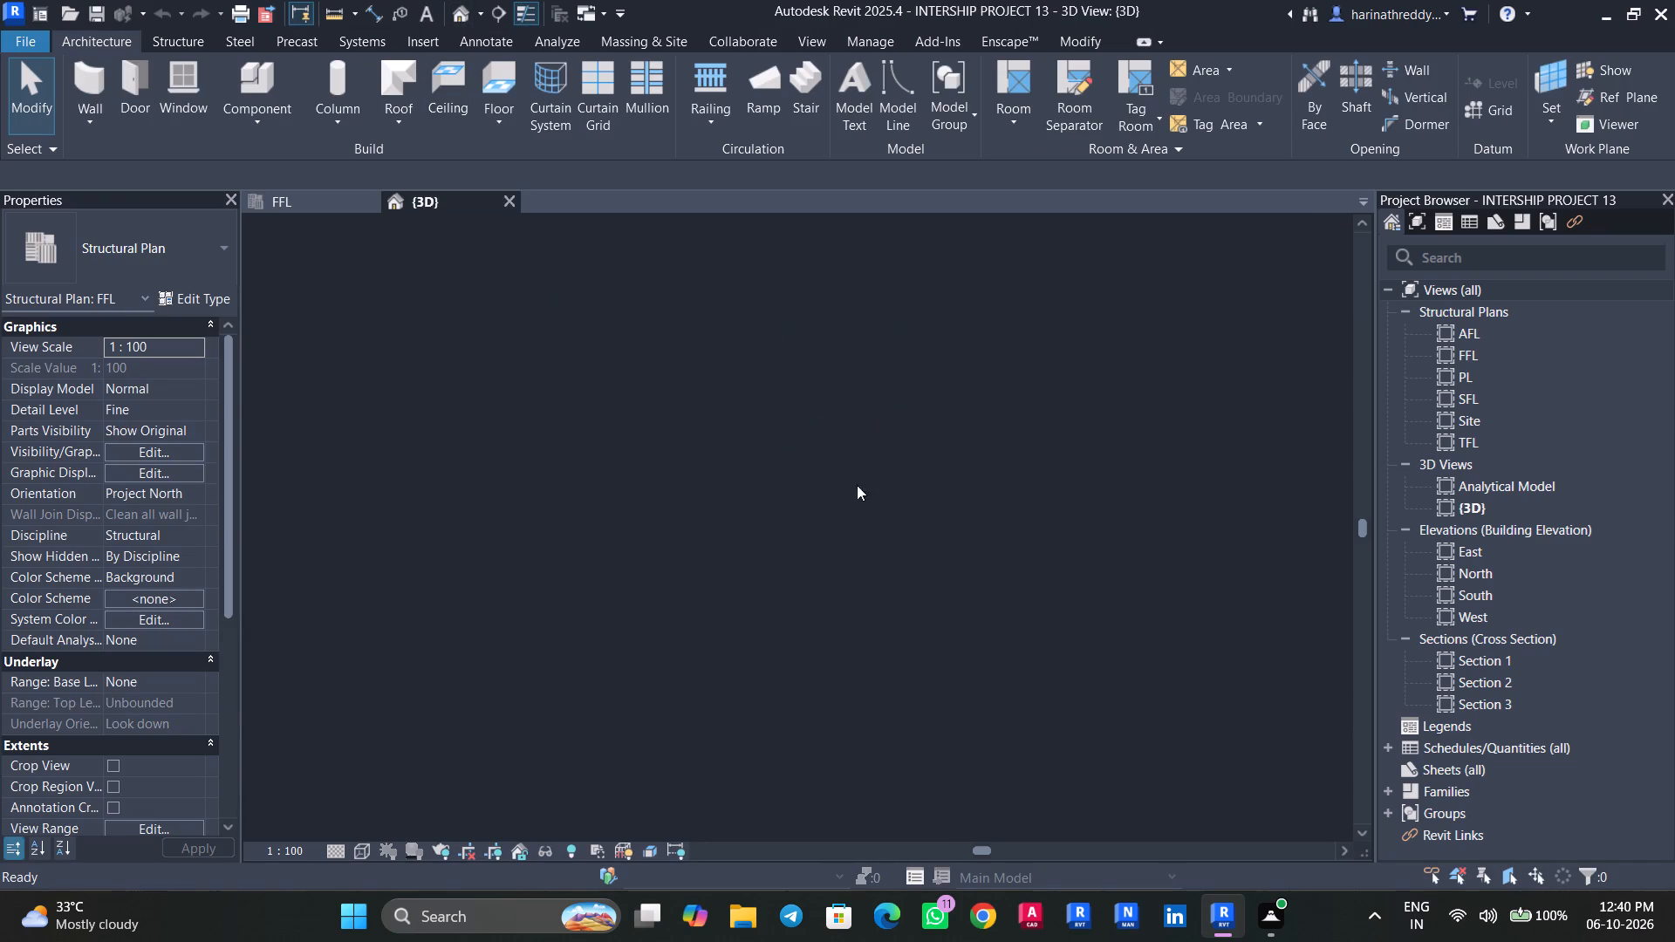
# Examine the frame and footing reinforcement from several sides, and select the shear wall on the footing near grid 2.
pyautogui.keyDown('shift'); pyautogui.moveTo(983, 733); pyautogui.dragTo(660, 706, button='middle'); pyautogui.keyUp('shift')
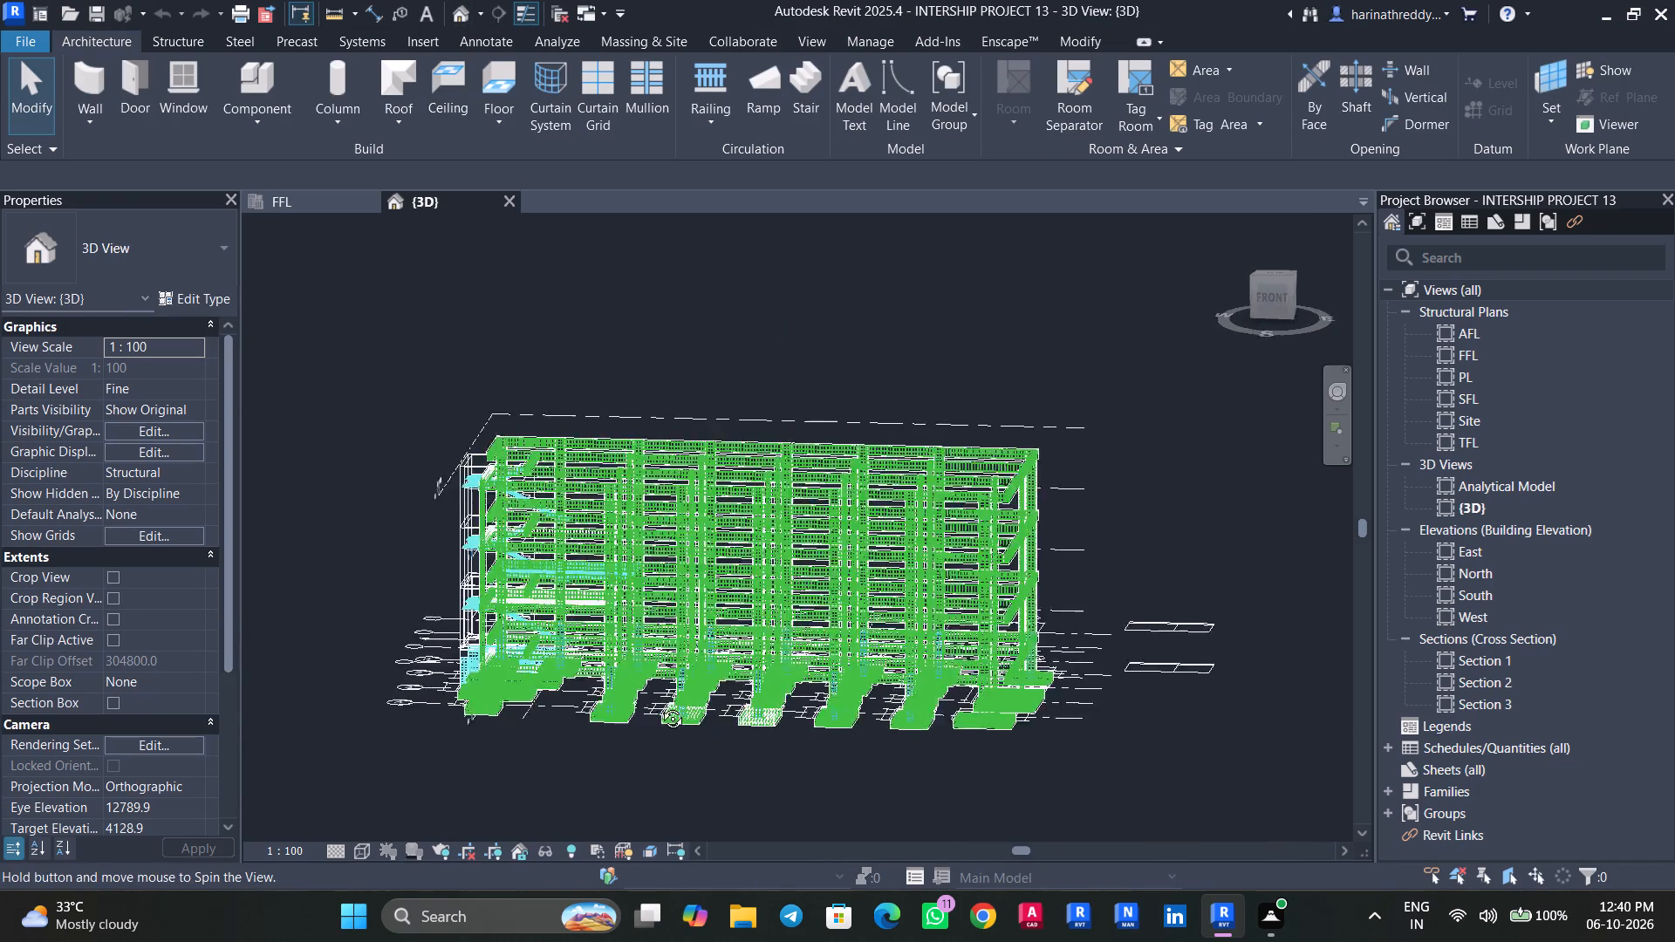
pyautogui.keyDown('shift'); pyautogui.moveTo(660, 706); pyautogui.dragTo(981, 741, button='middle'); pyautogui.keyUp('shift')
pyautogui.keyDown('shift'); pyautogui.scroll(8, 981, 741); pyautogui.keyUp('shift')
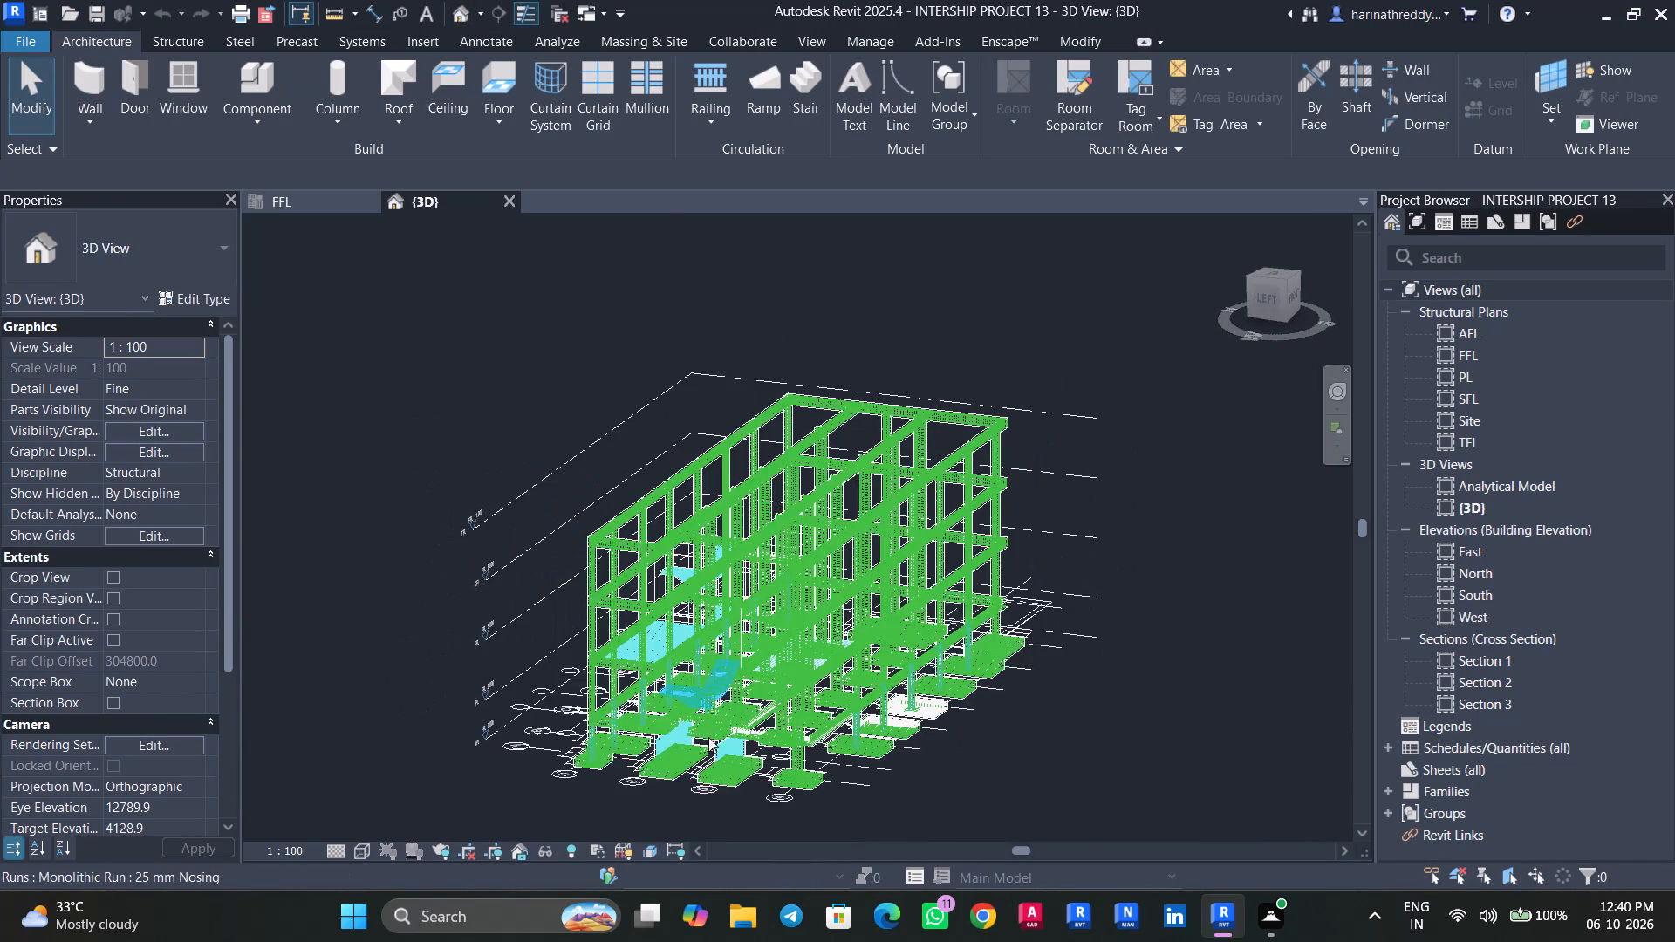
pyautogui.keyDown('shift'); pyautogui.scroll(8, 708, 737); pyautogui.keyUp('shift')
pyautogui.scroll(1, 627, 763)
pyautogui.scroll(-1, 627, 763)
pyautogui.scroll(7, 627, 763)
pyautogui.moveTo(563, 760); pyautogui.dragTo(859, 683, button='middle')
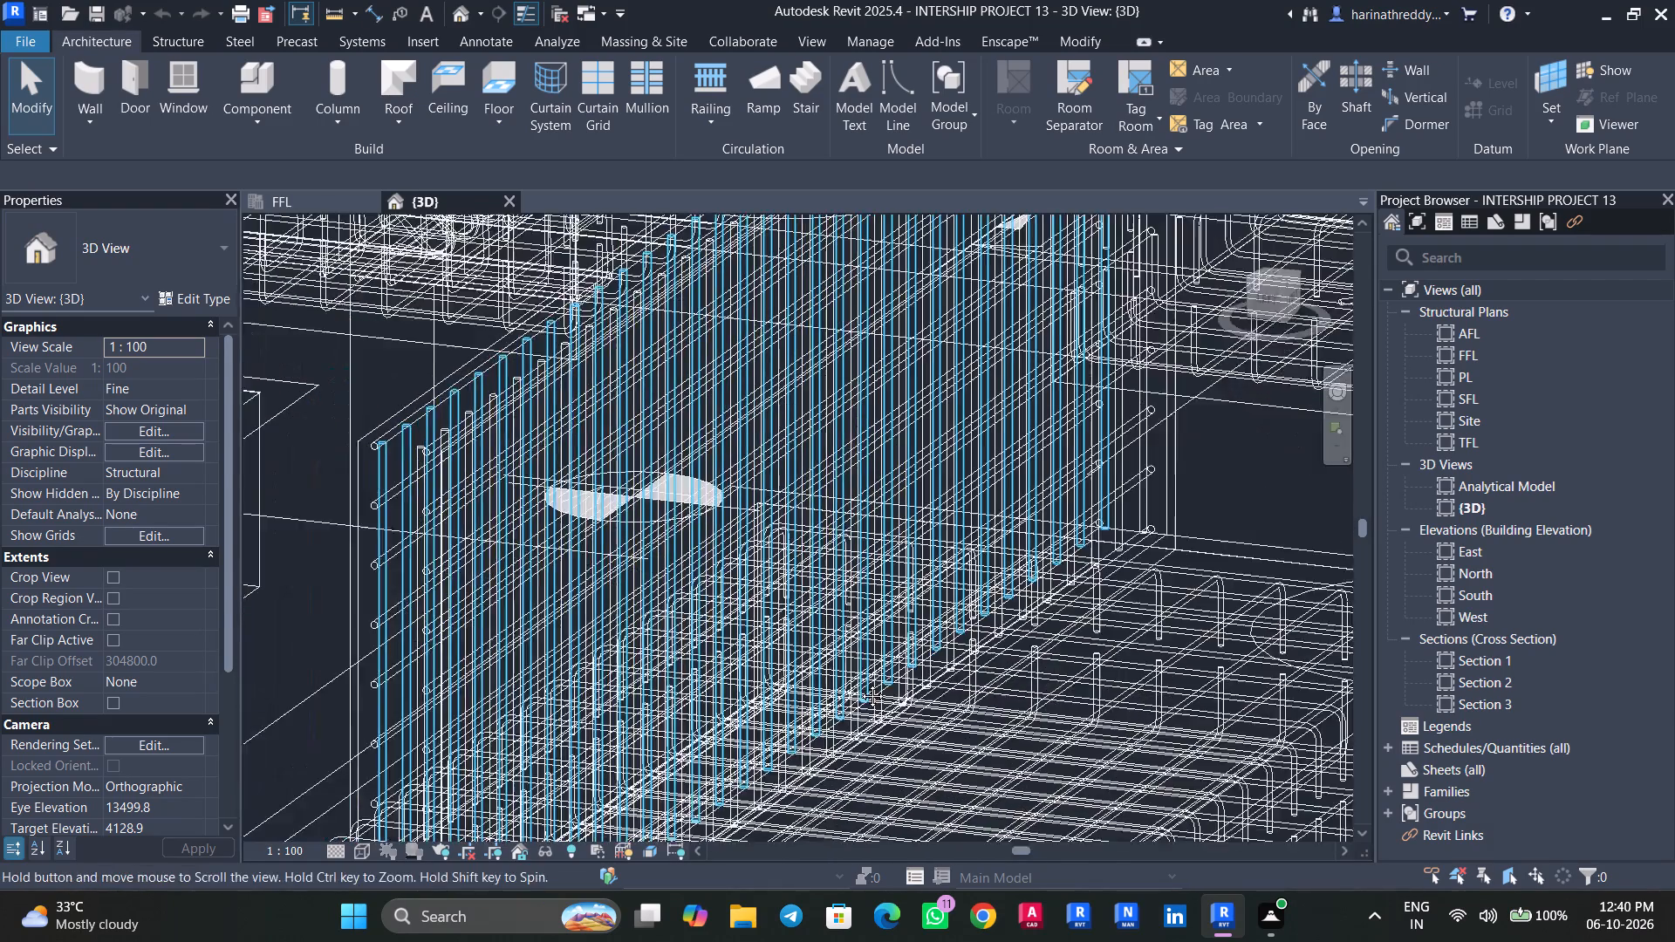
pyautogui.moveTo(859, 683); pyautogui.dragTo(938, 661, button='middle')
pyautogui.click(495, 357)
pyautogui.scroll(-3, 495, 357)
pyautogui.scroll(1, 495, 357)
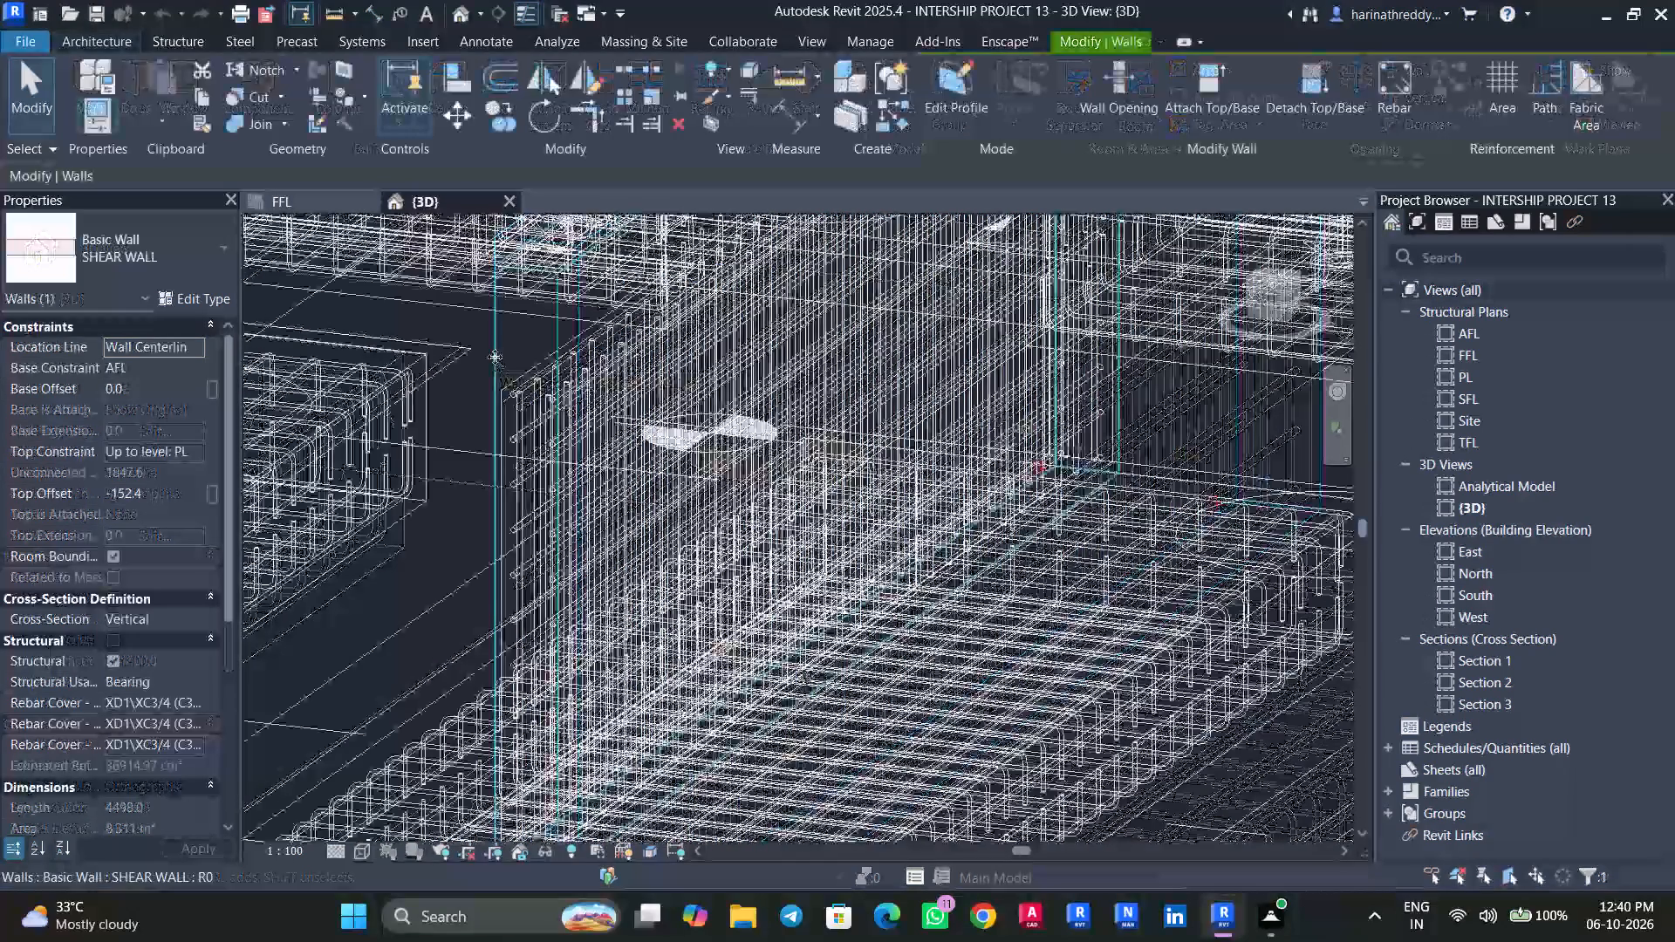
pyautogui.scroll(-4, 495, 357)
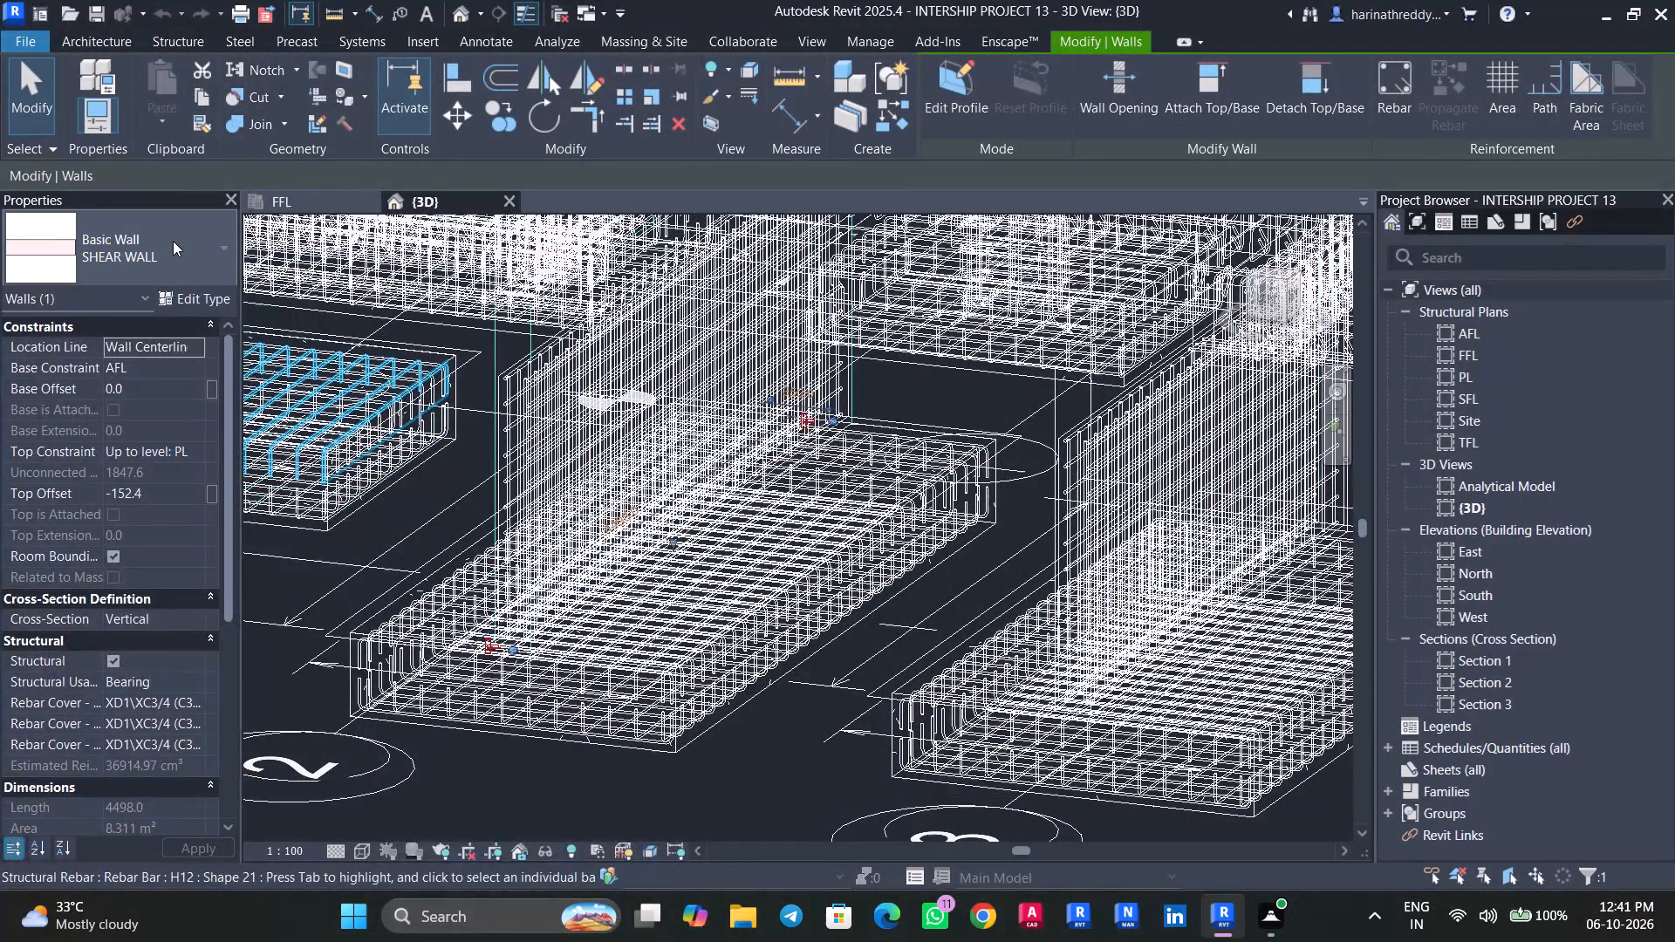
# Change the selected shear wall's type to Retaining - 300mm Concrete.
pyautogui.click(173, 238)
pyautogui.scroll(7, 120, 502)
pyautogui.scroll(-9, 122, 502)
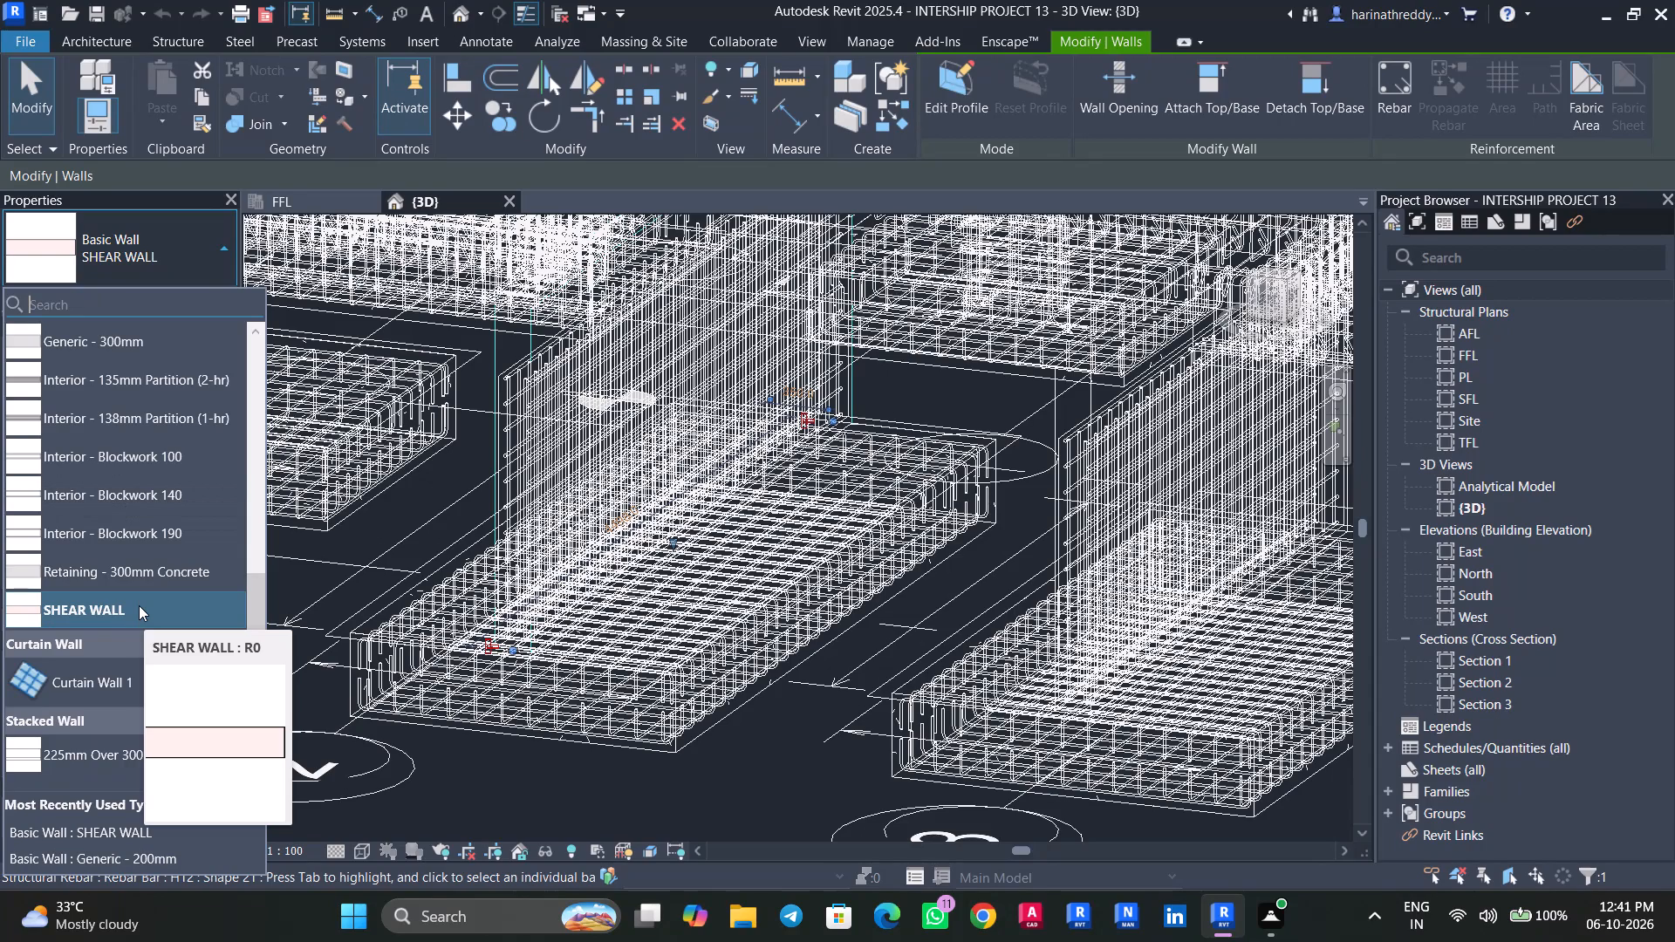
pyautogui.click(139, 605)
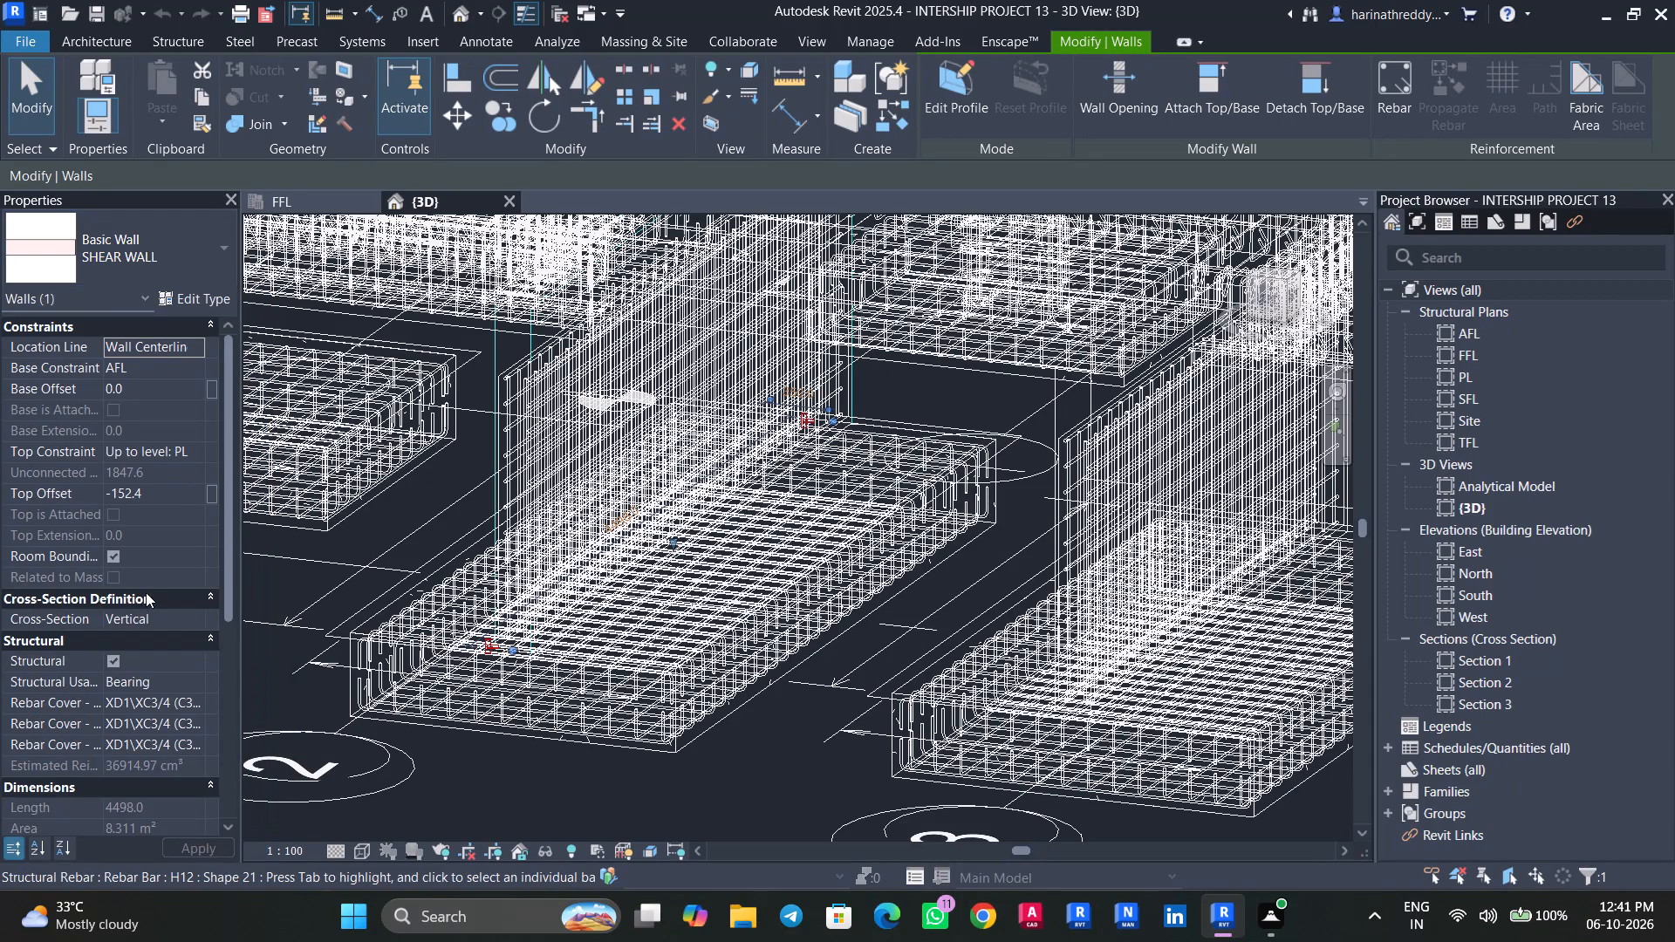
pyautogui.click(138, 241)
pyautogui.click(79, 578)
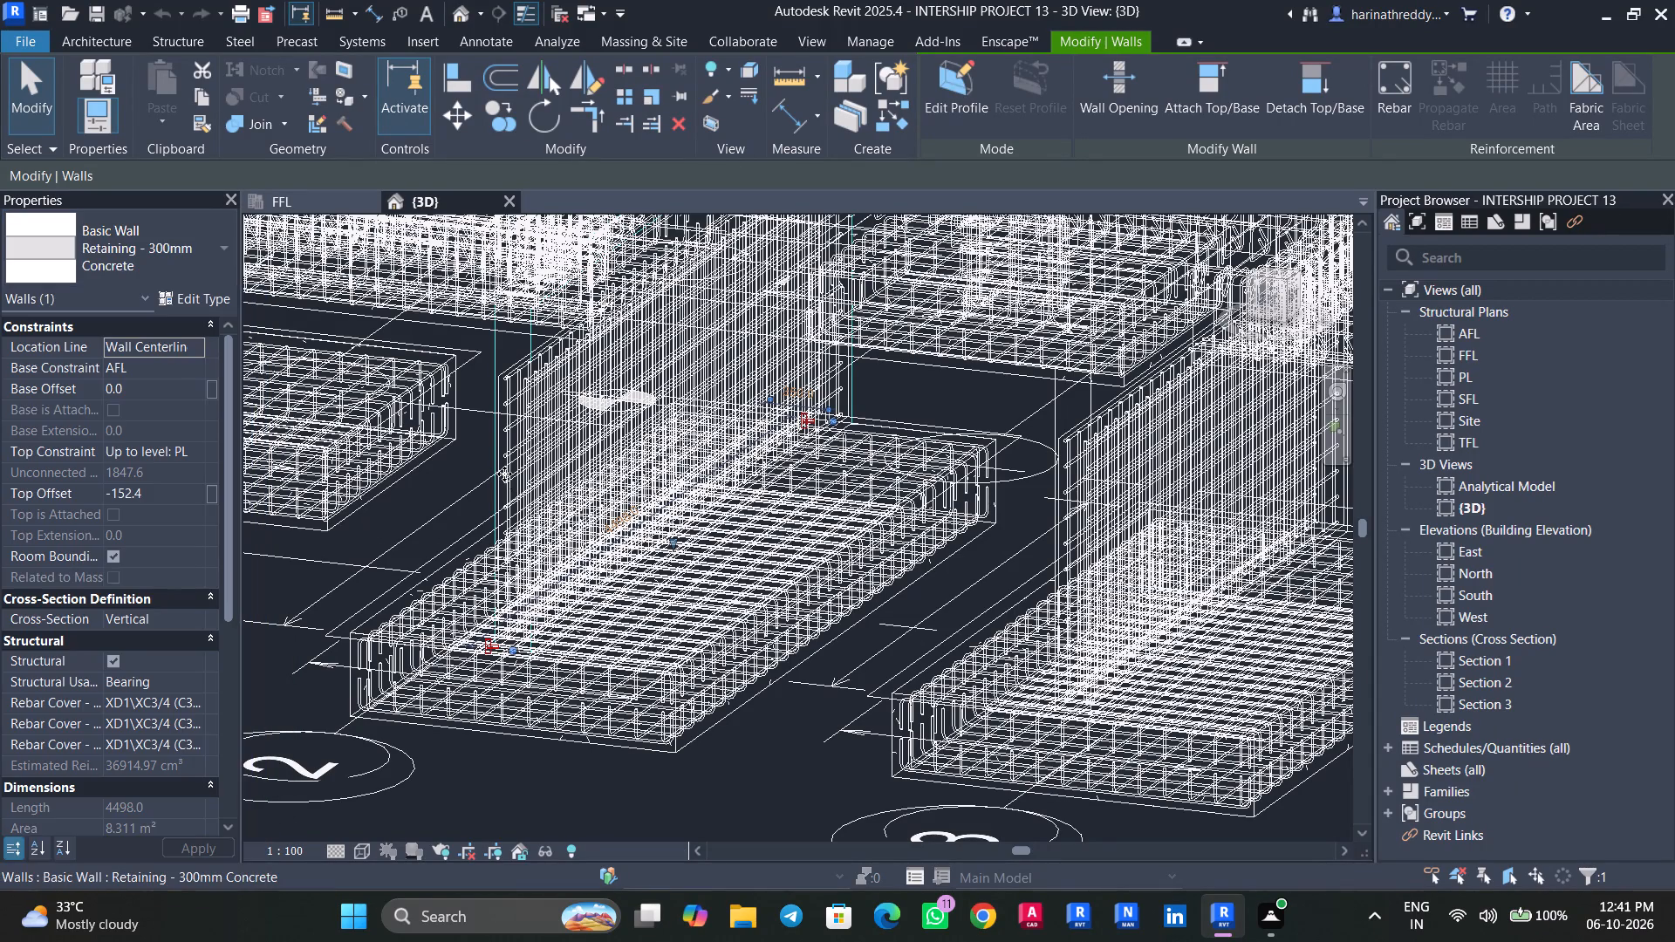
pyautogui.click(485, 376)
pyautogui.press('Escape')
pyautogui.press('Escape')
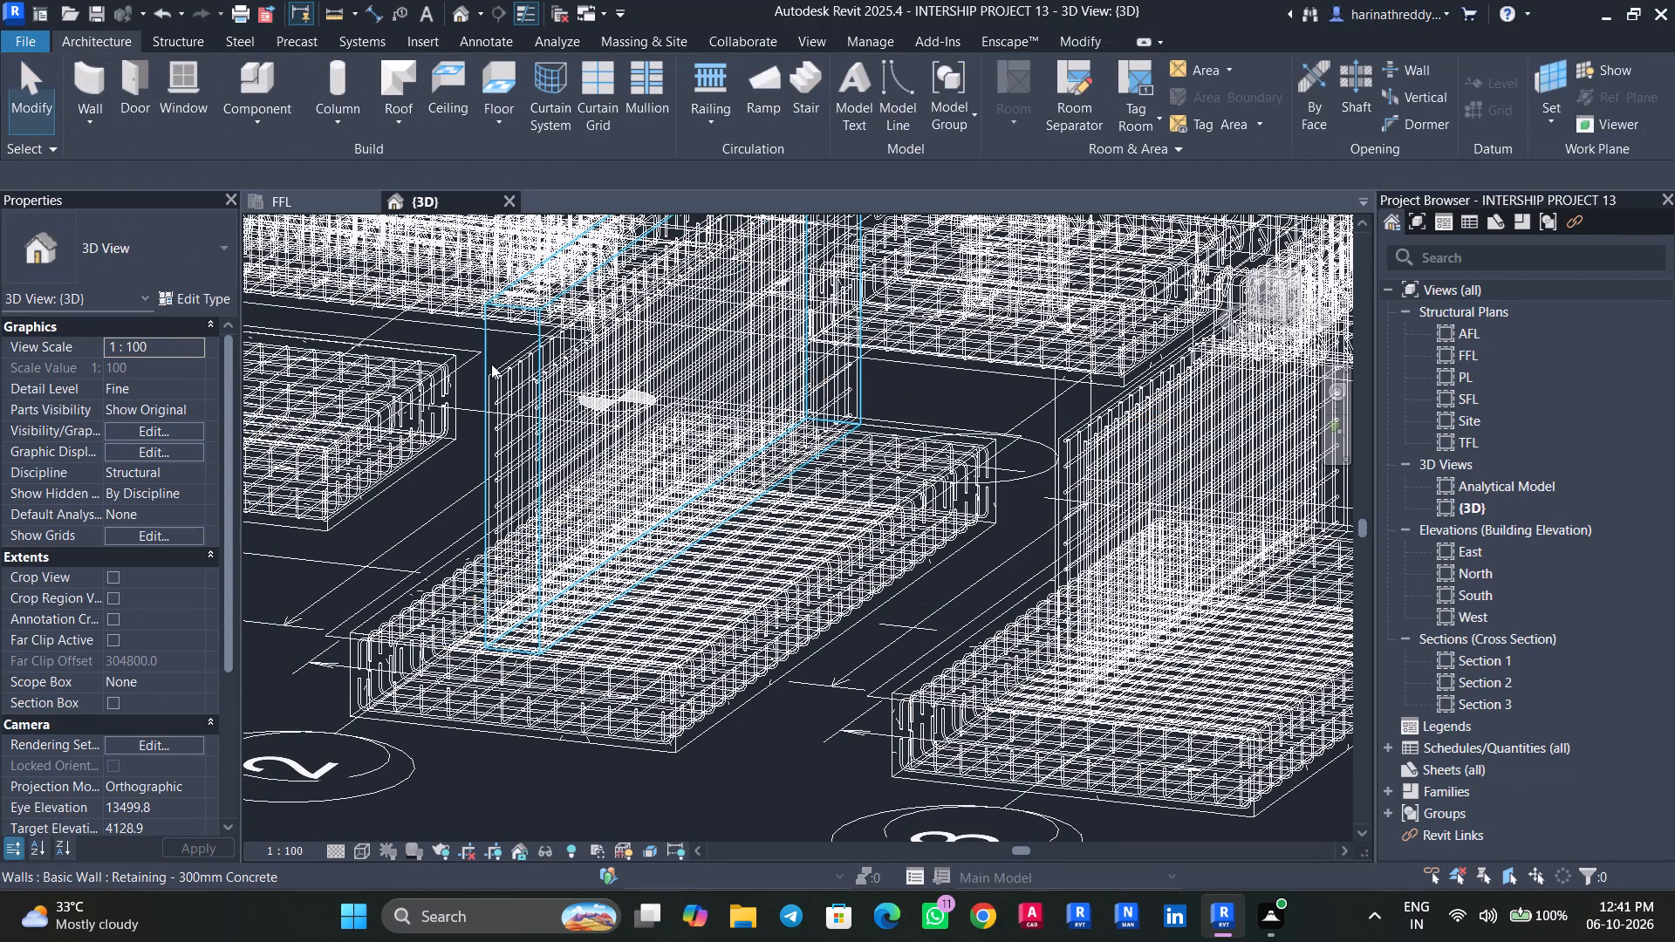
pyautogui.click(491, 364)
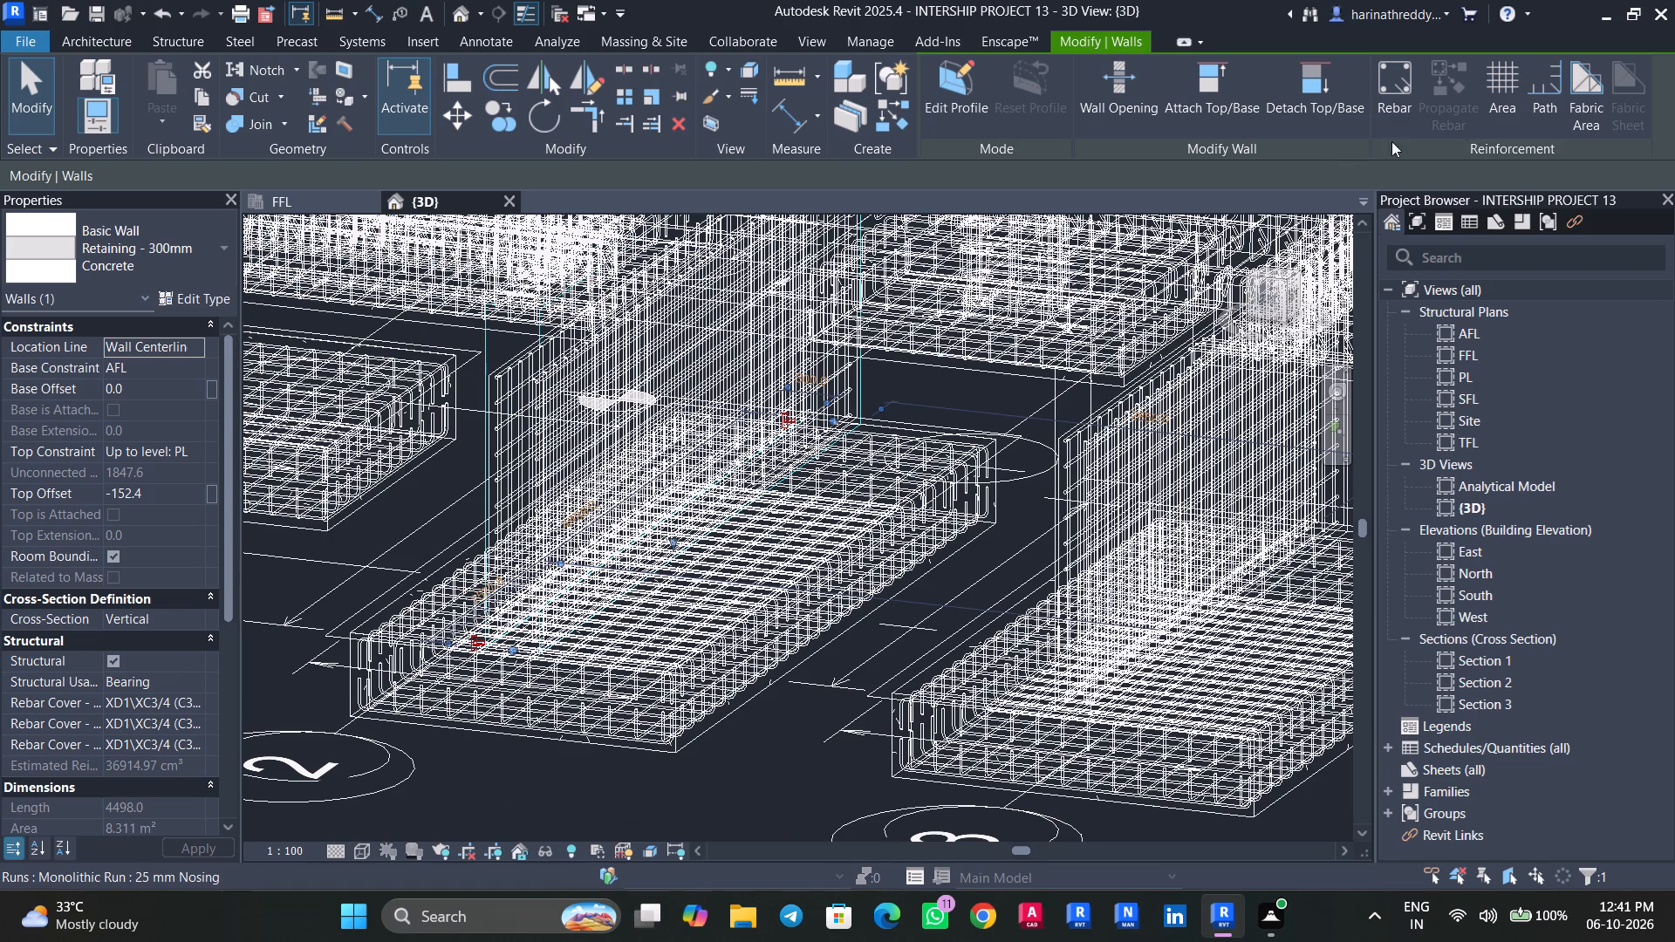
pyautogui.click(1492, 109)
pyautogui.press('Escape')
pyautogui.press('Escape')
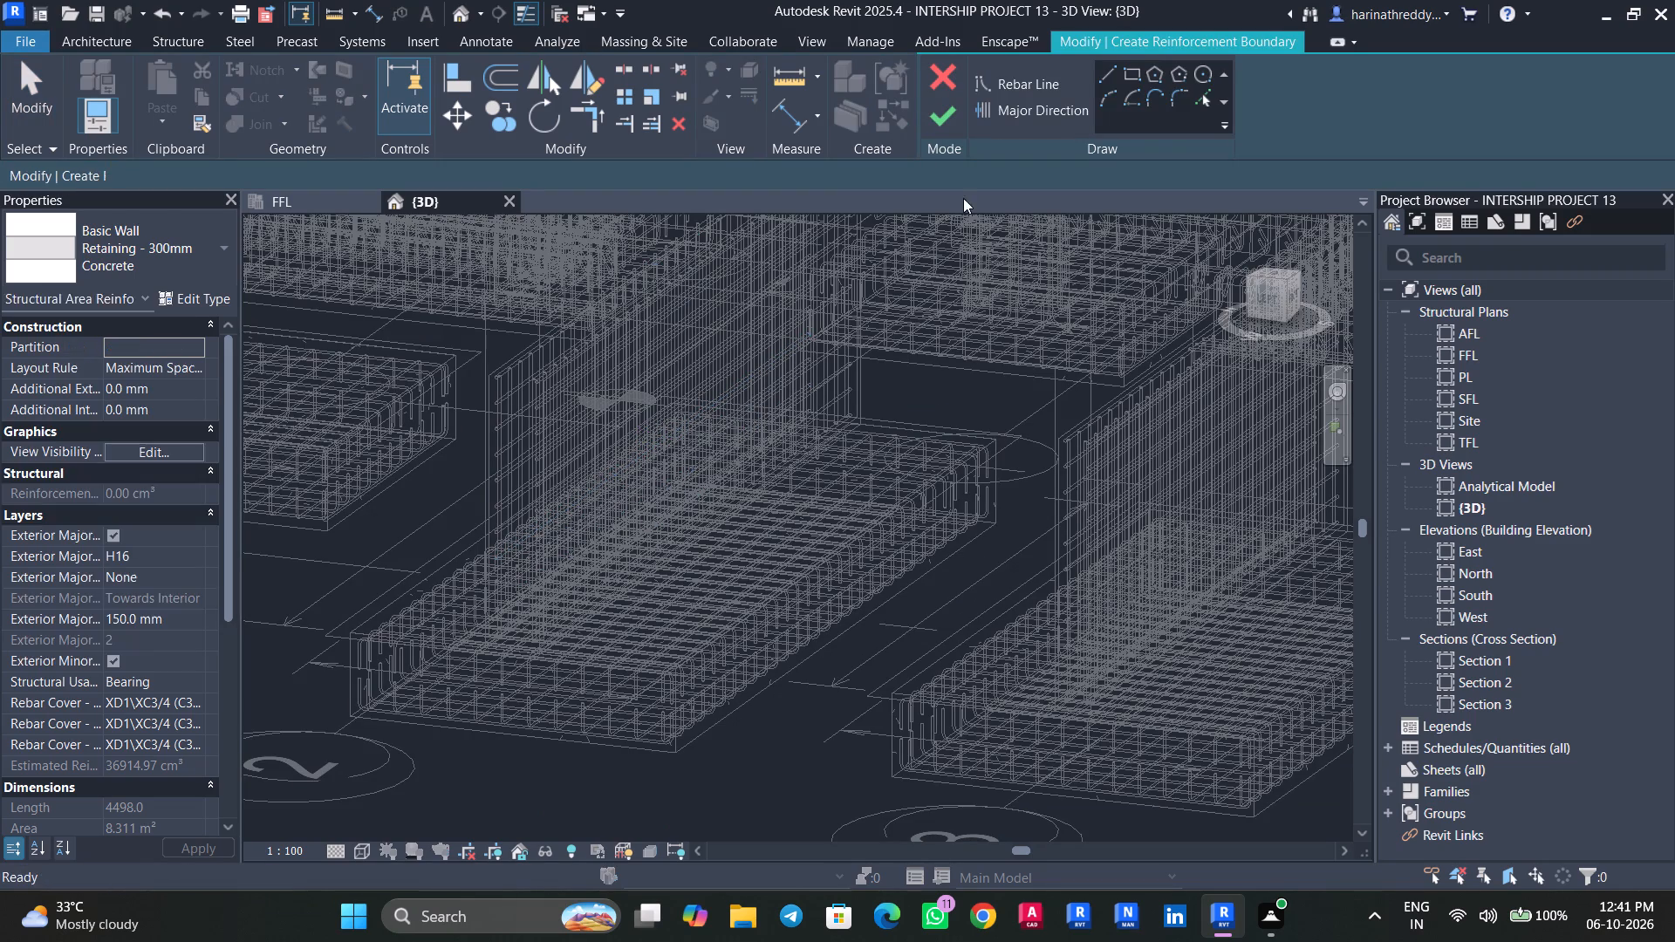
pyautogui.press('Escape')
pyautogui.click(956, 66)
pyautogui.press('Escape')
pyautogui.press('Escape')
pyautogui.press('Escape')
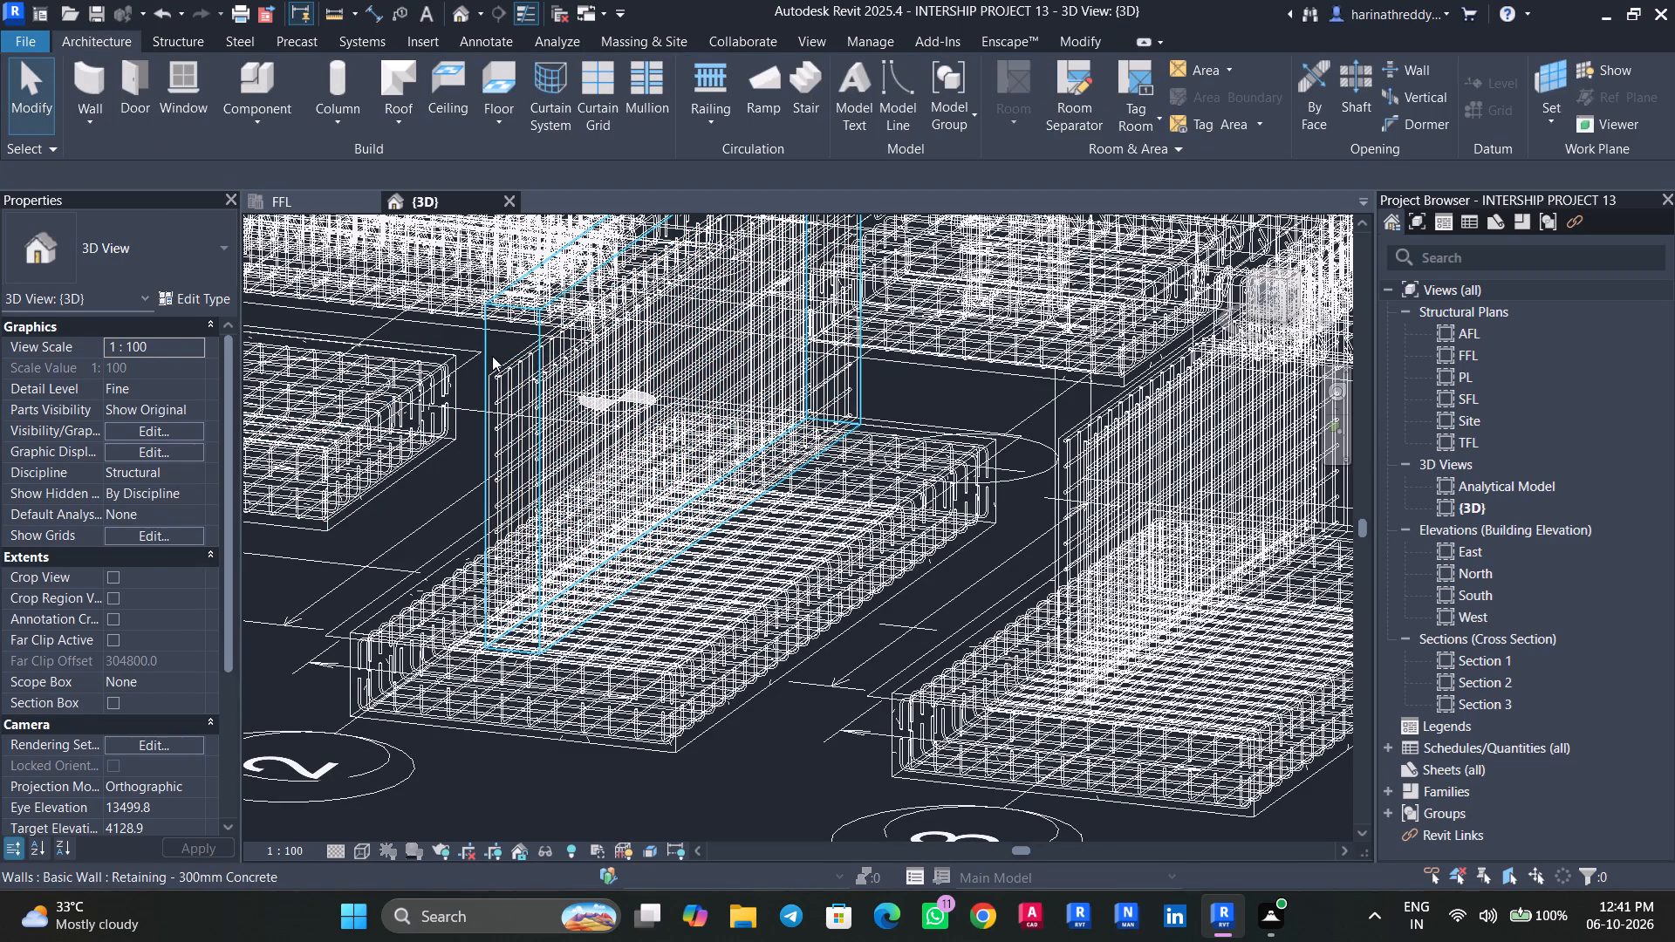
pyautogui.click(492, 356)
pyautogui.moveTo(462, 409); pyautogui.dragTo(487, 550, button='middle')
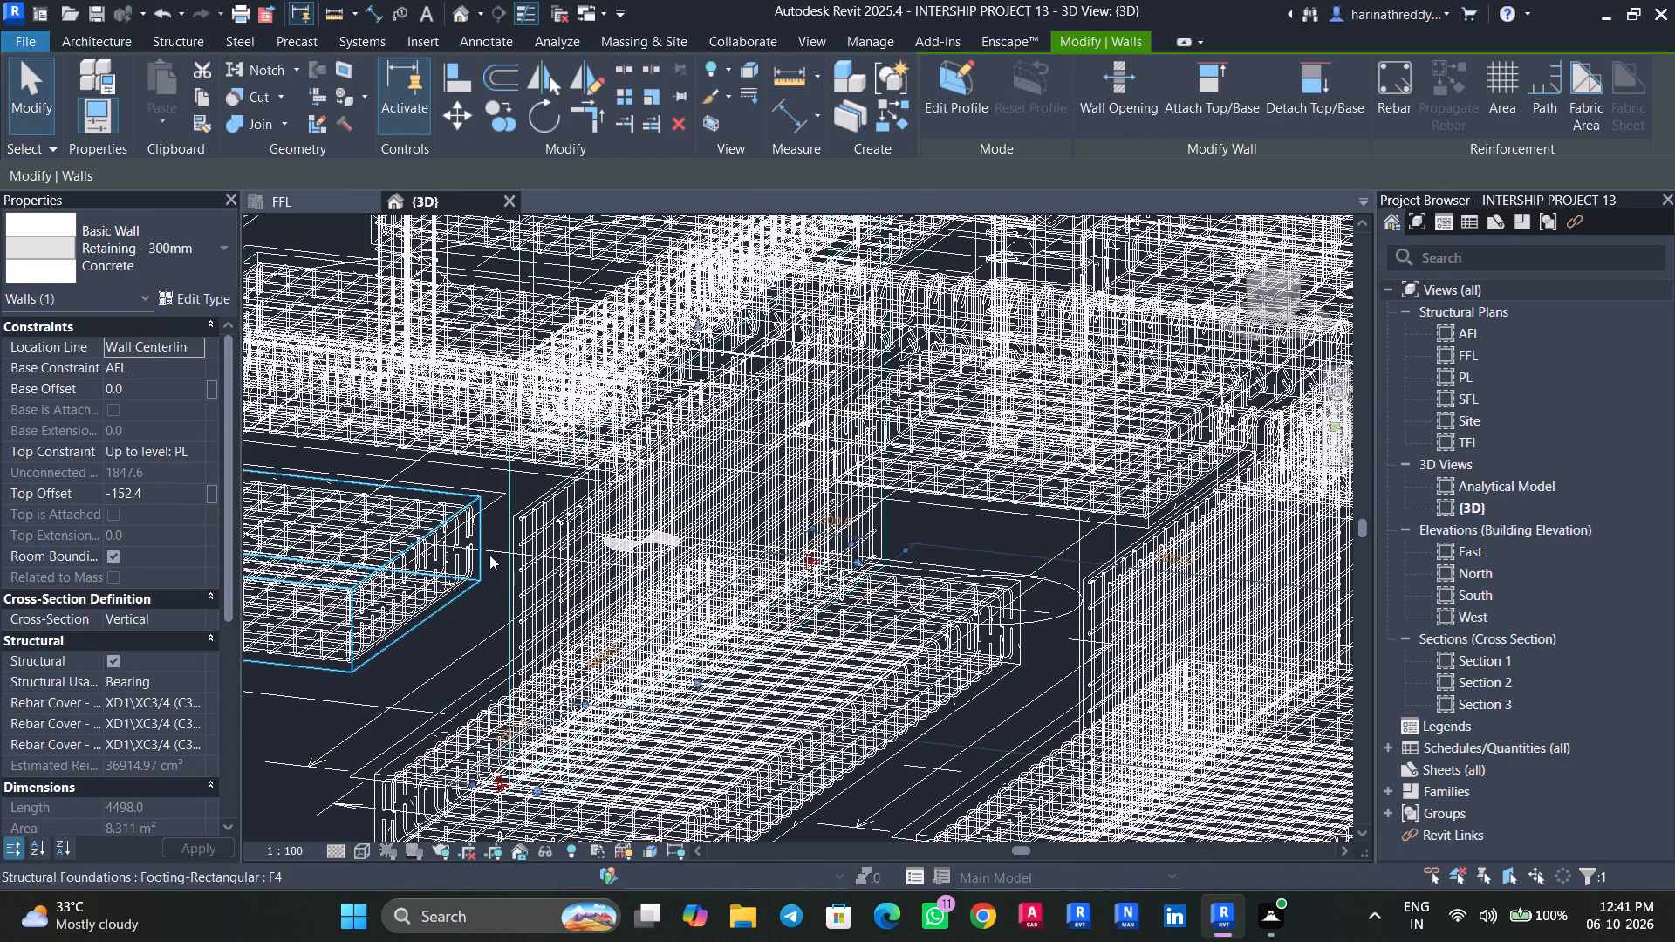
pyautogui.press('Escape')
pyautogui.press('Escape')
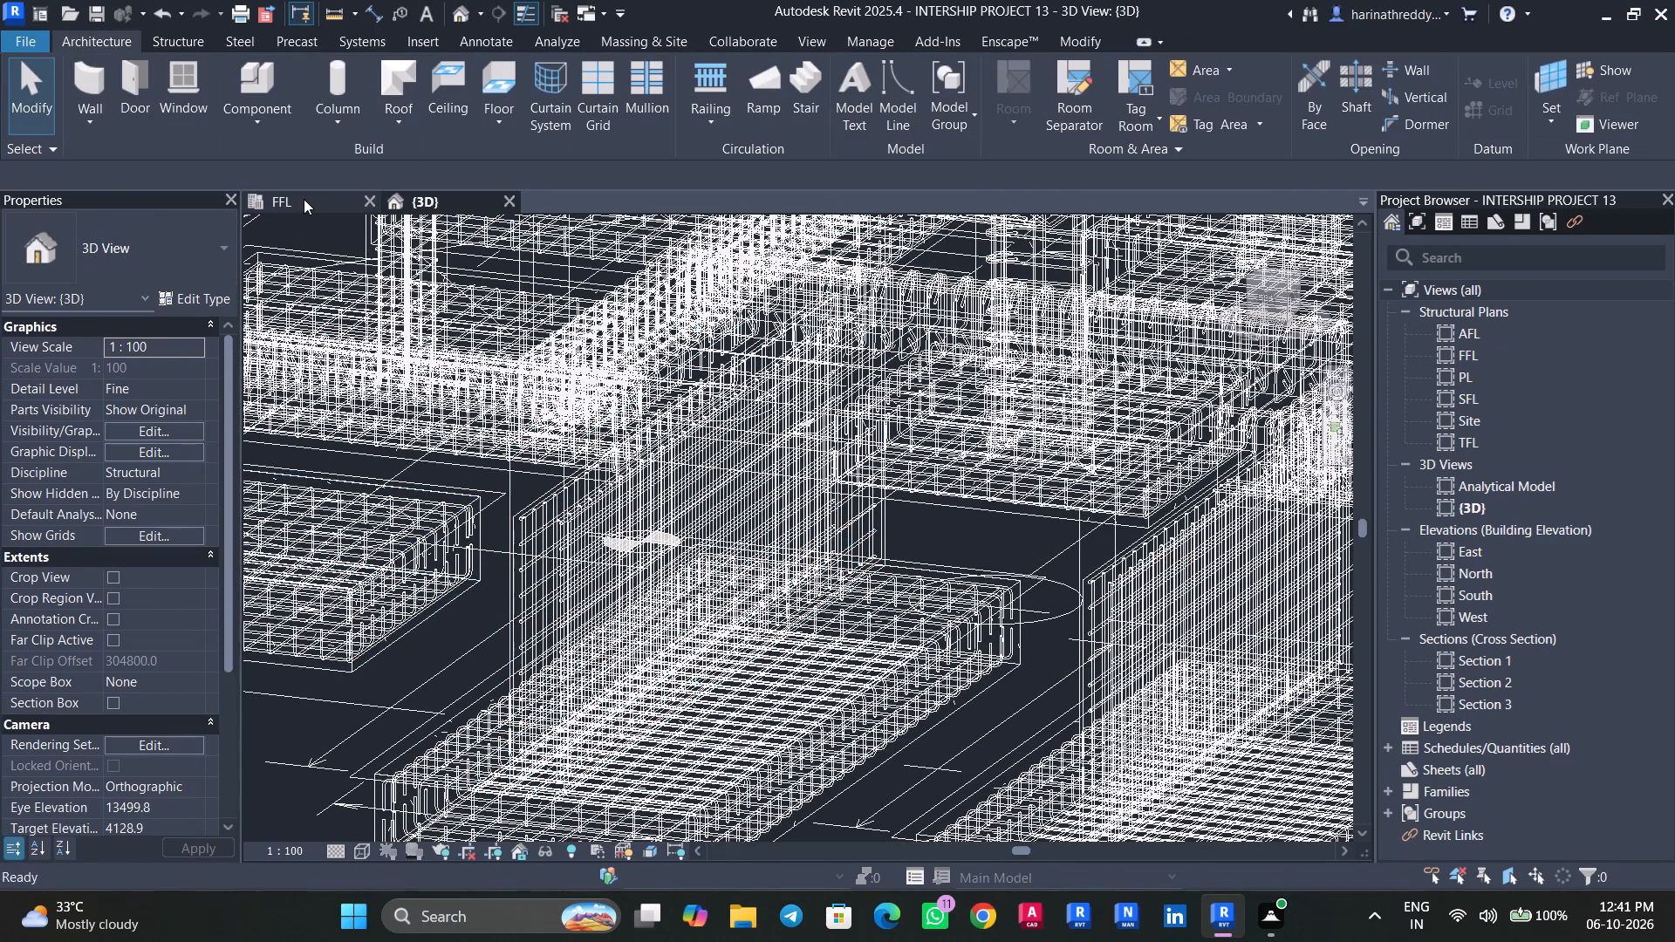
# Close INTERSHIP PROJECT 13 without saving the changes.
pyautogui.click(304, 199)
pyautogui.hotkey('ctrl', 'w')
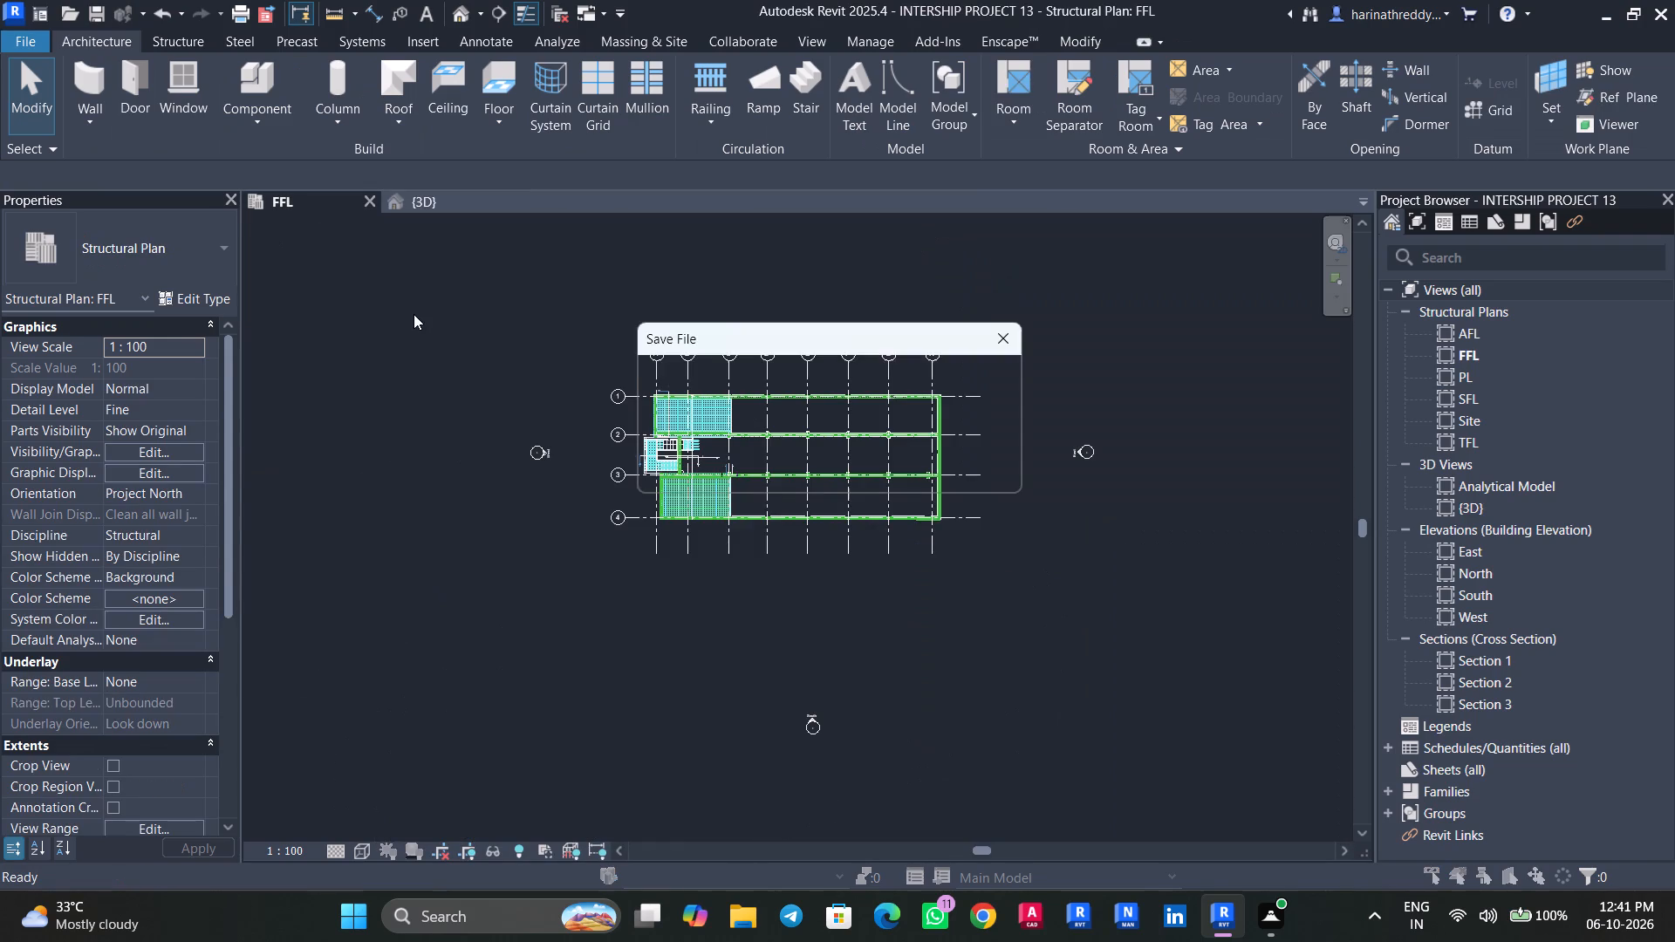
pyautogui.click(875, 461)
# Reopen the STR-REBAR-02 project from the recent files.
pyautogui.scroll(6, 502, 359)
pyautogui.scroll(-1, 401, 376)
pyautogui.scroll(1, 401, 376)
pyautogui.click(381, 374)
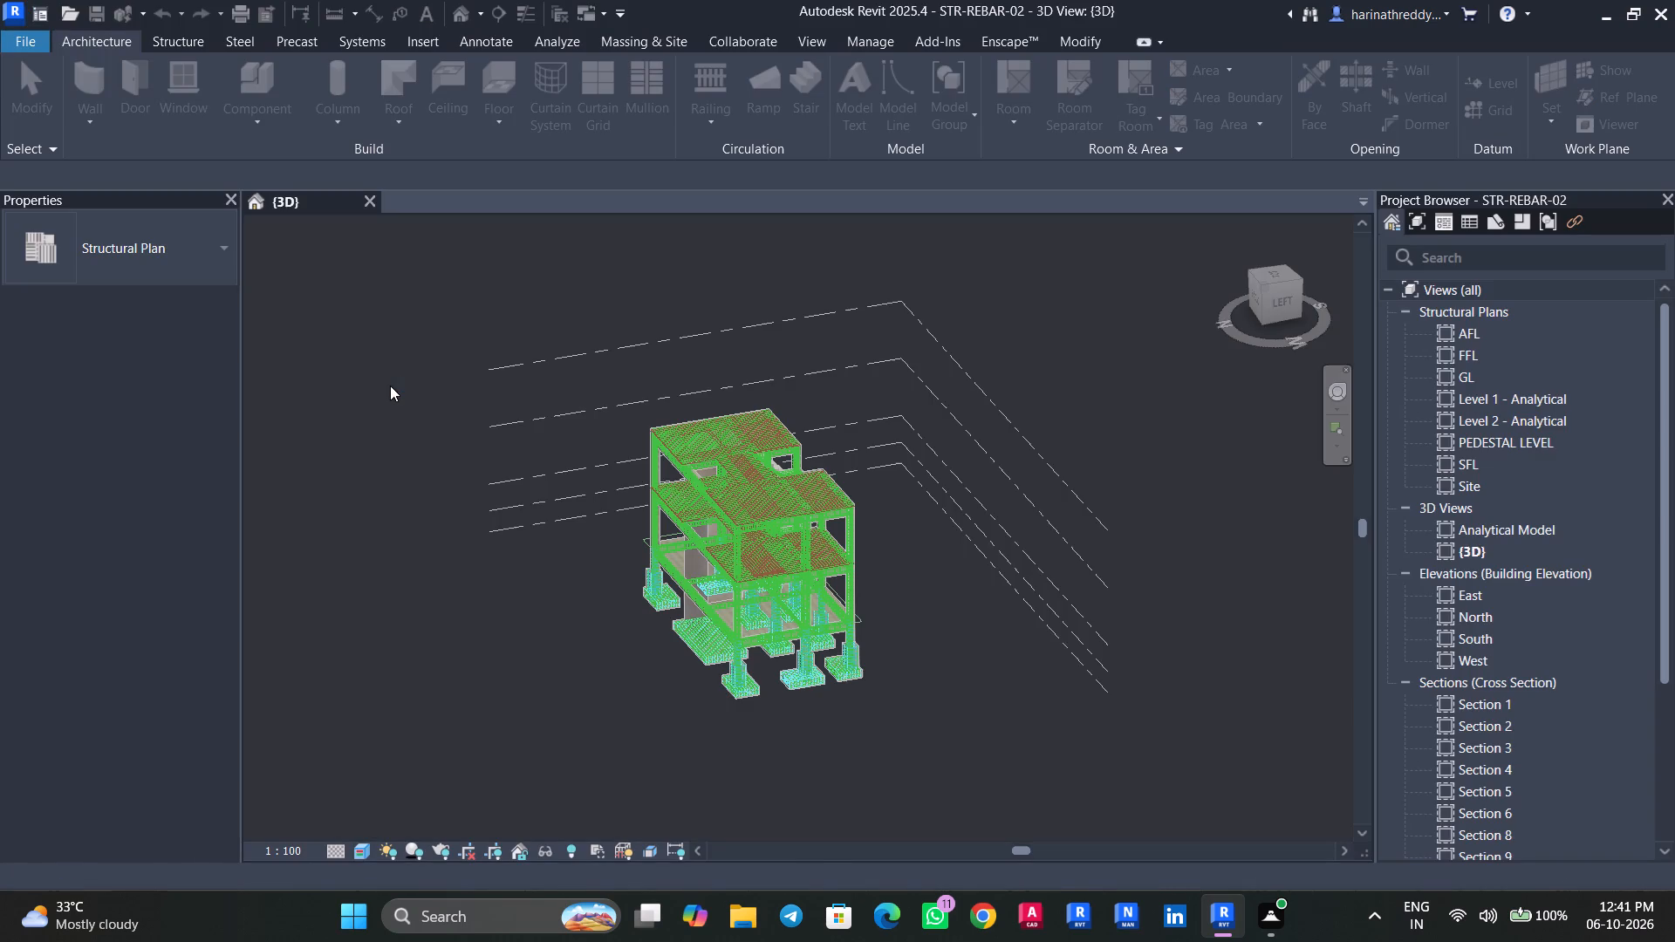
# Hide the structural rebar in the 3D view through the model category visibility overrides.
pyautogui.hotkey('shift', 'Escape')
pyautogui.keyDown('shift'); pyautogui.moveTo(851, 747); pyautogui.dragTo(1044, 704, button='middle'); pyautogui.keyUp('shift')
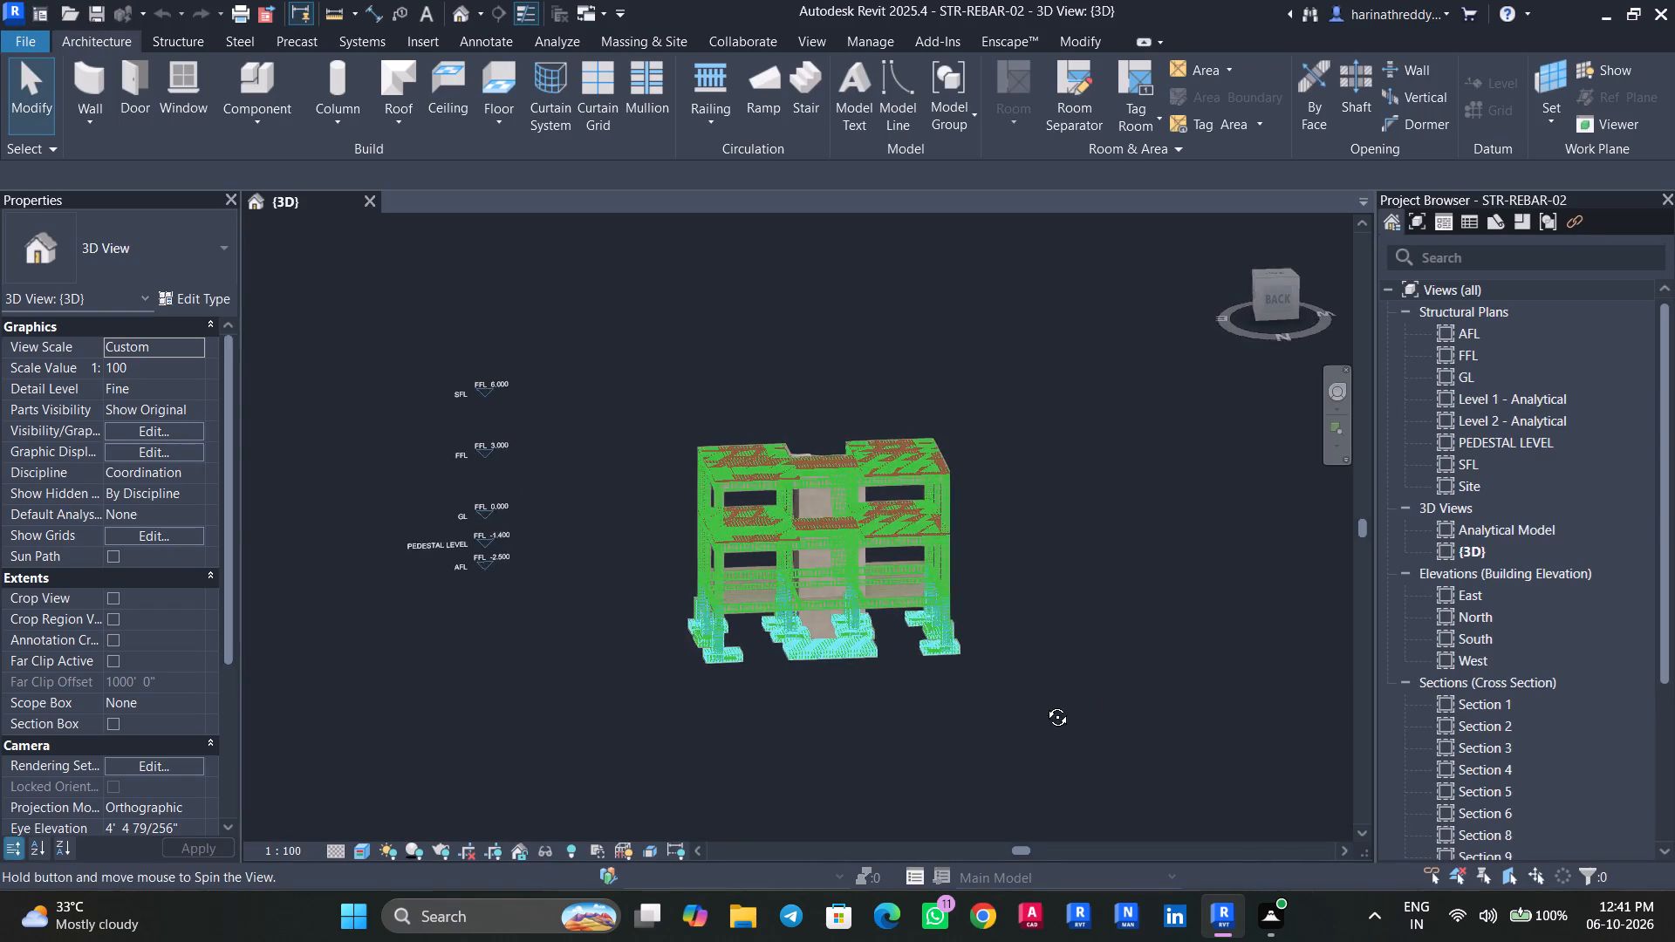
pyautogui.keyDown('shift'); pyautogui.moveTo(1044, 704); pyautogui.dragTo(540, 710, button='middle'); pyautogui.keyUp('shift')
pyautogui.scroll(8, 811, 569)
pyautogui.scroll(-1, 732, 532)
pyautogui.scroll(5, 732, 532)
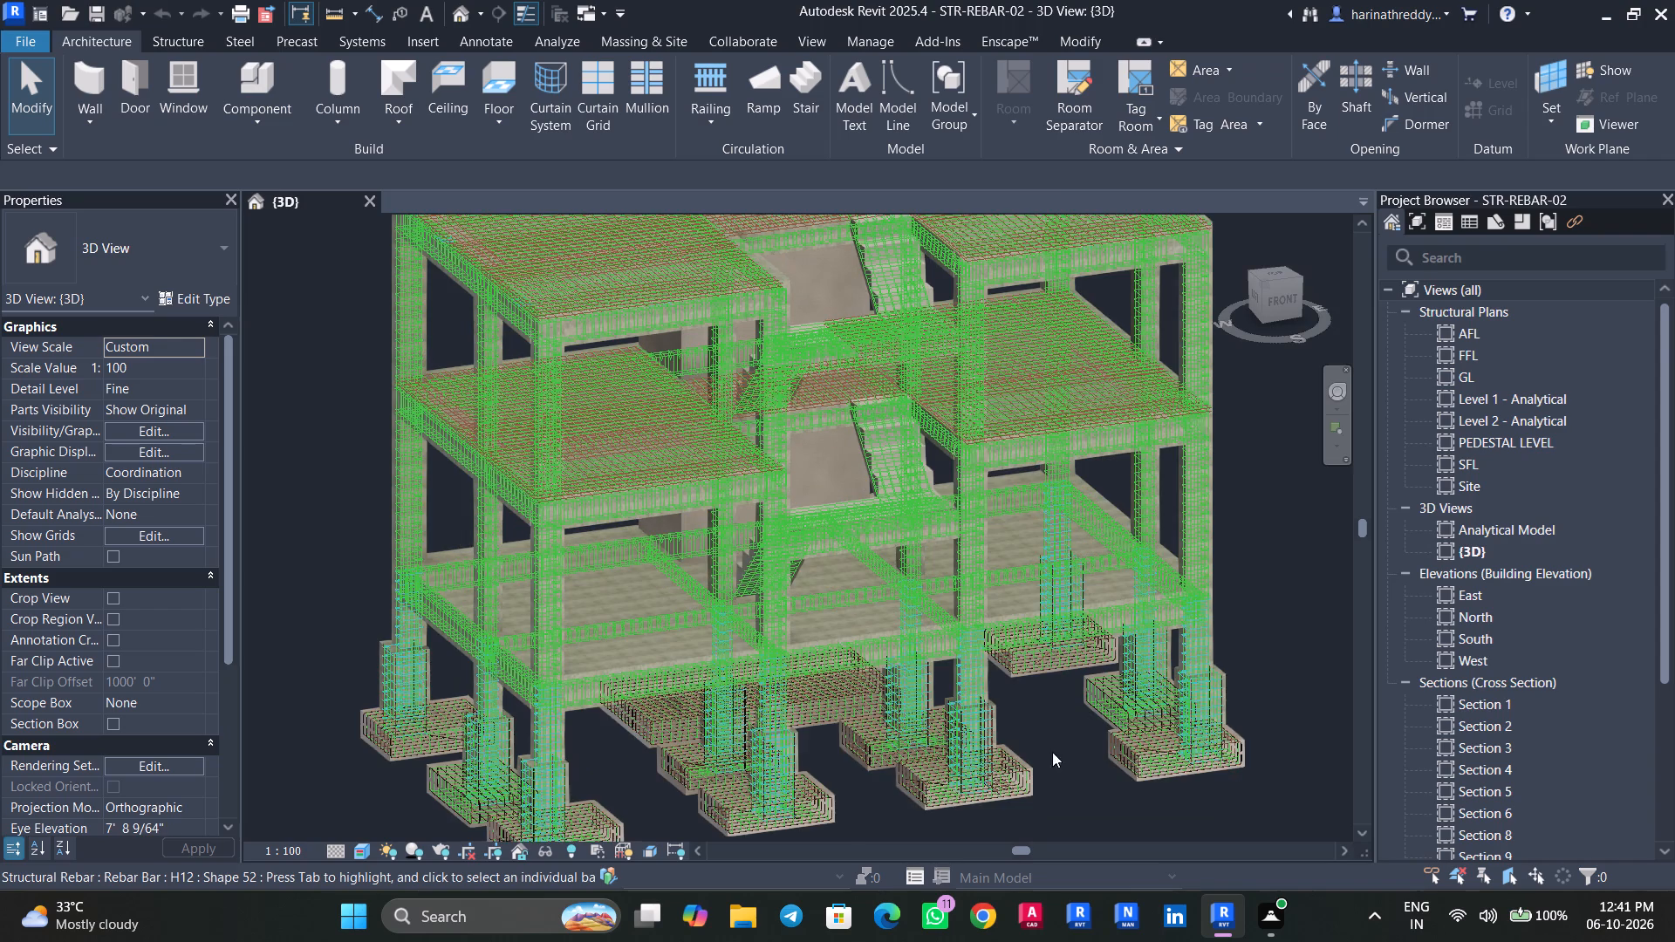
pyautogui.write('vv')
pyautogui.click(717, 477)
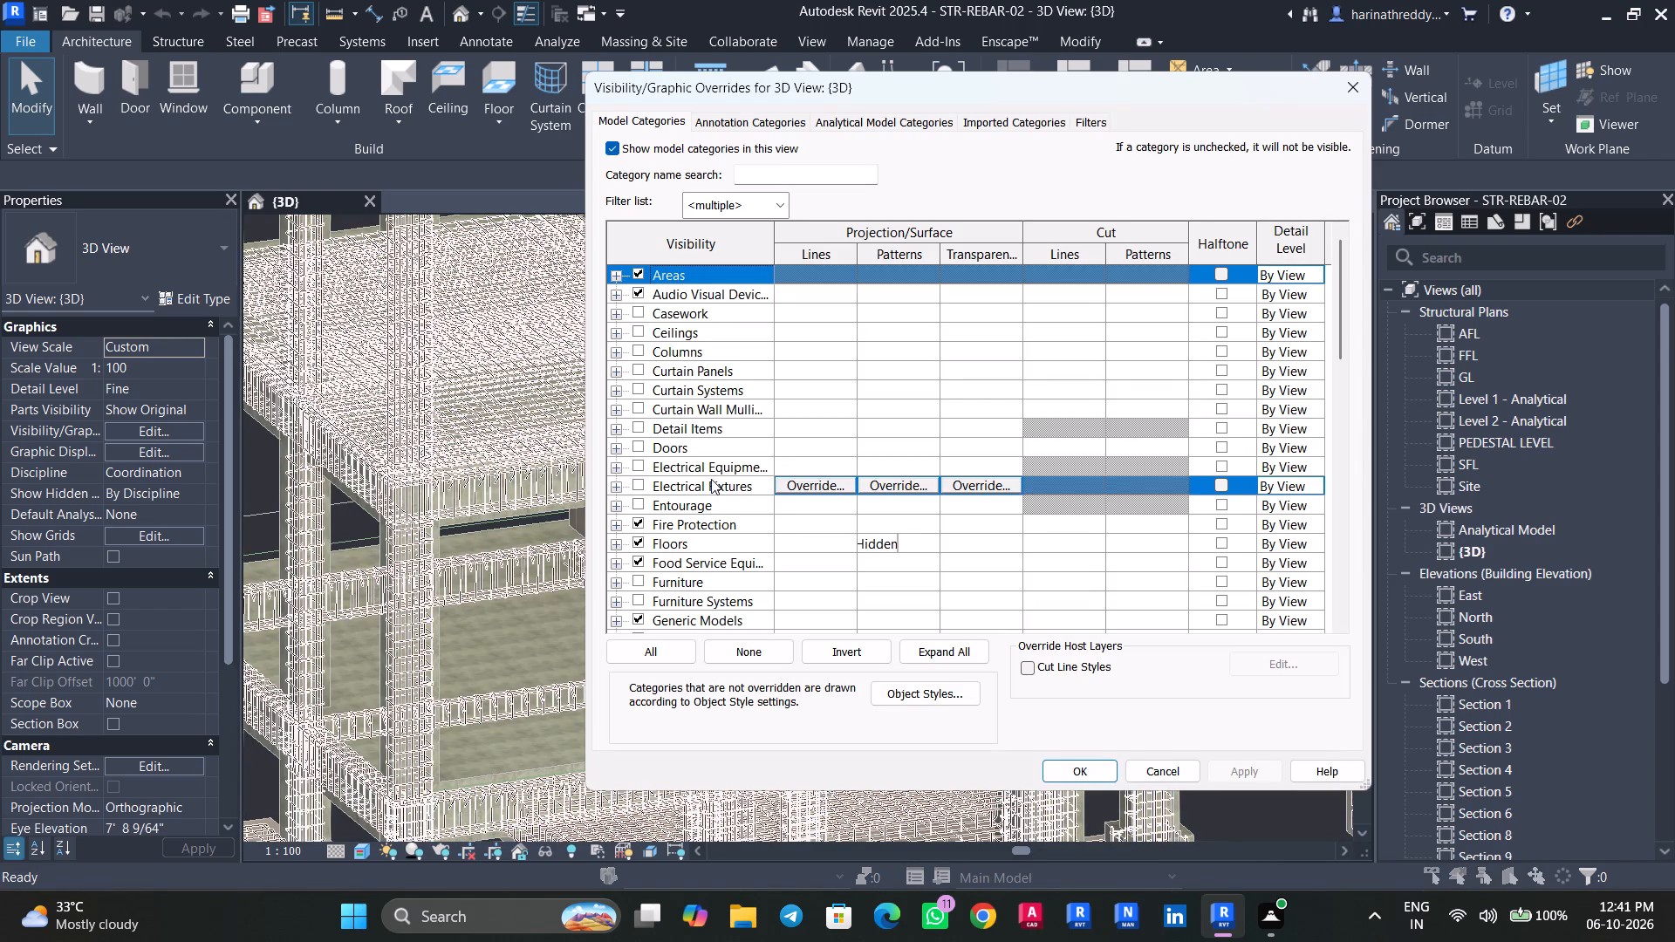
pyautogui.press('s')
pyautogui.scroll(-16, 701, 564)
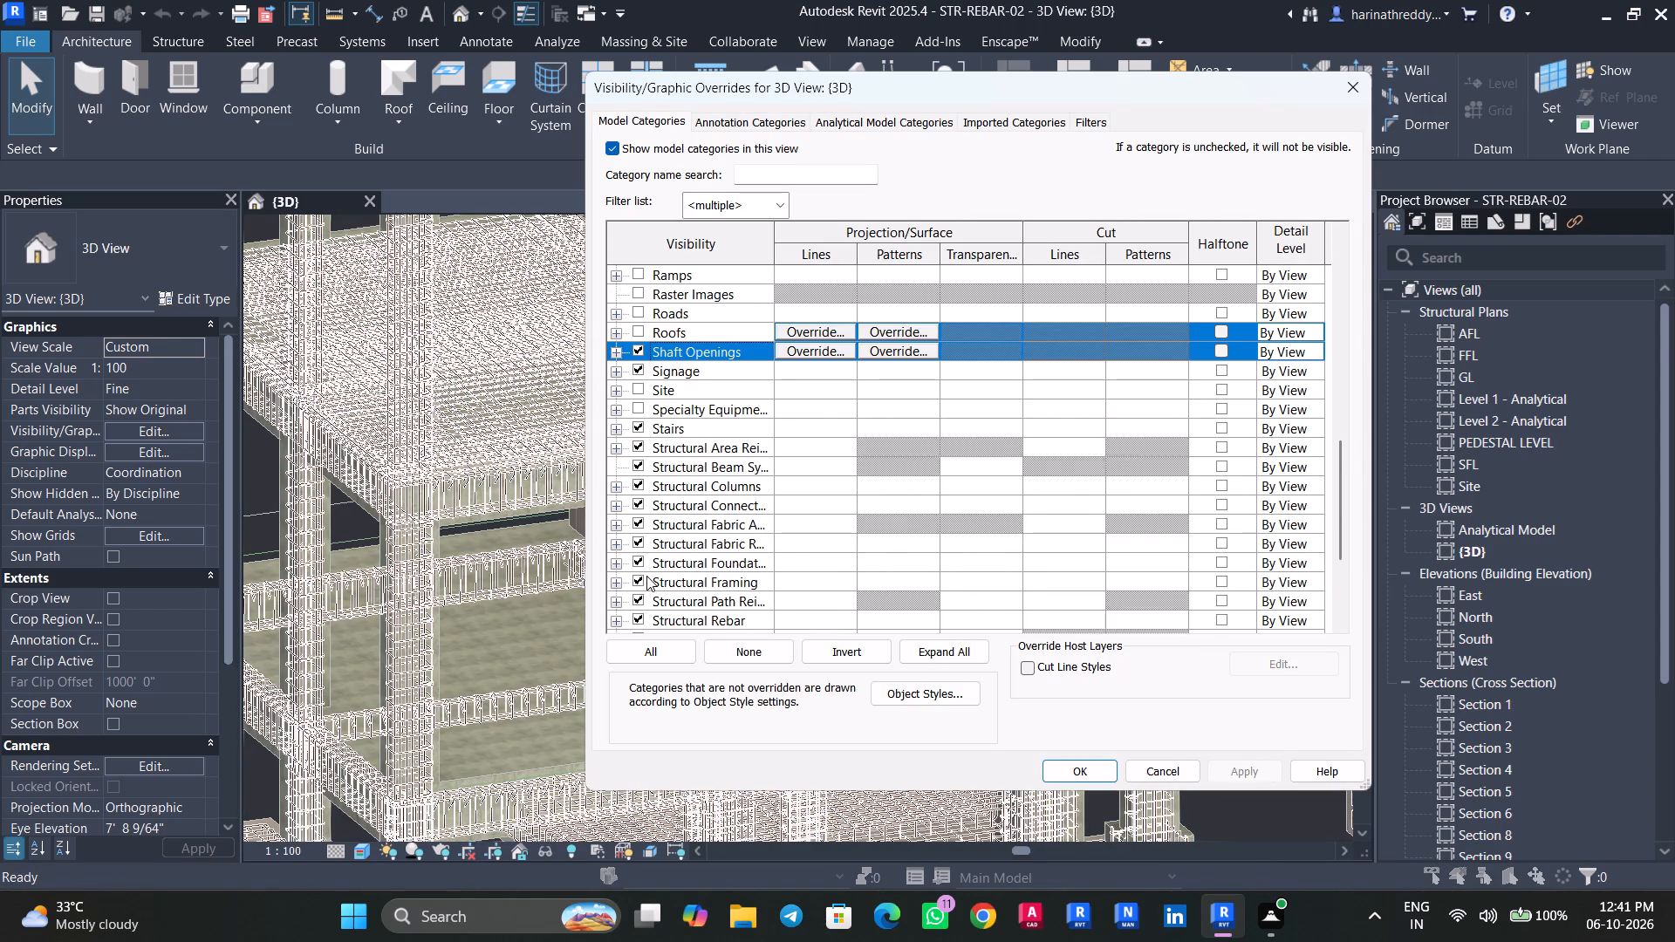
pyautogui.click(641, 563)
pyautogui.click(645, 584)
pyautogui.click(1249, 775)
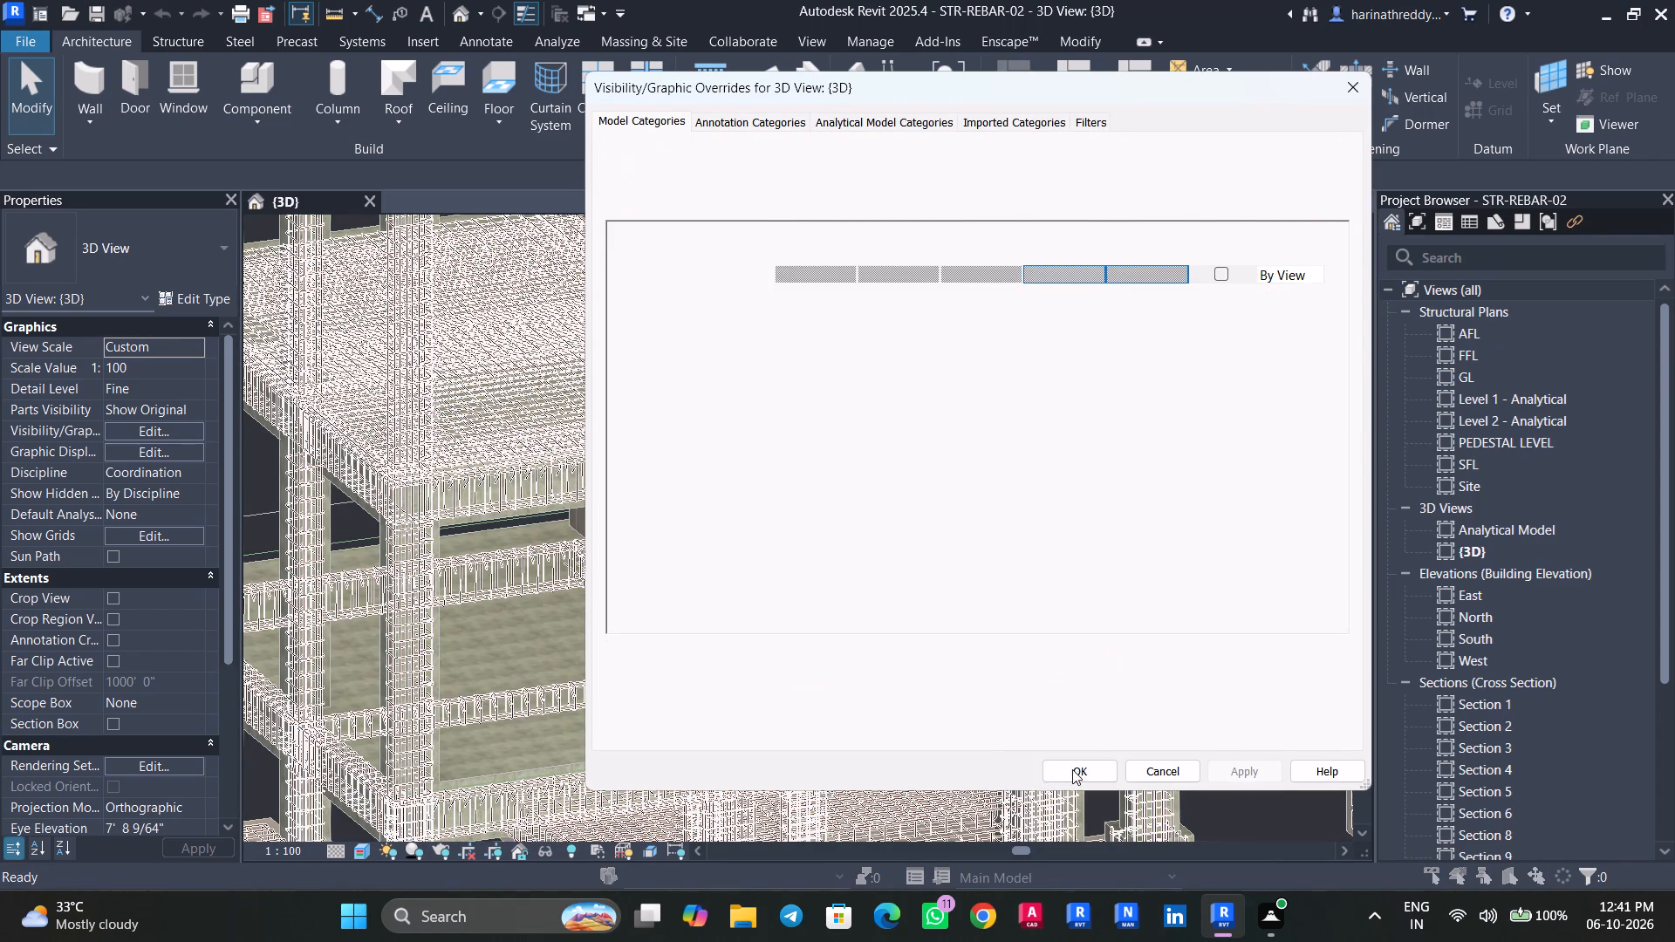
pyautogui.click(1068, 768)
# Select all instances of the 150MM RETAING WALL type and delete them from the structure.
pyautogui.scroll(4, 881, 637)
pyautogui.scroll(-8, 937, 647)
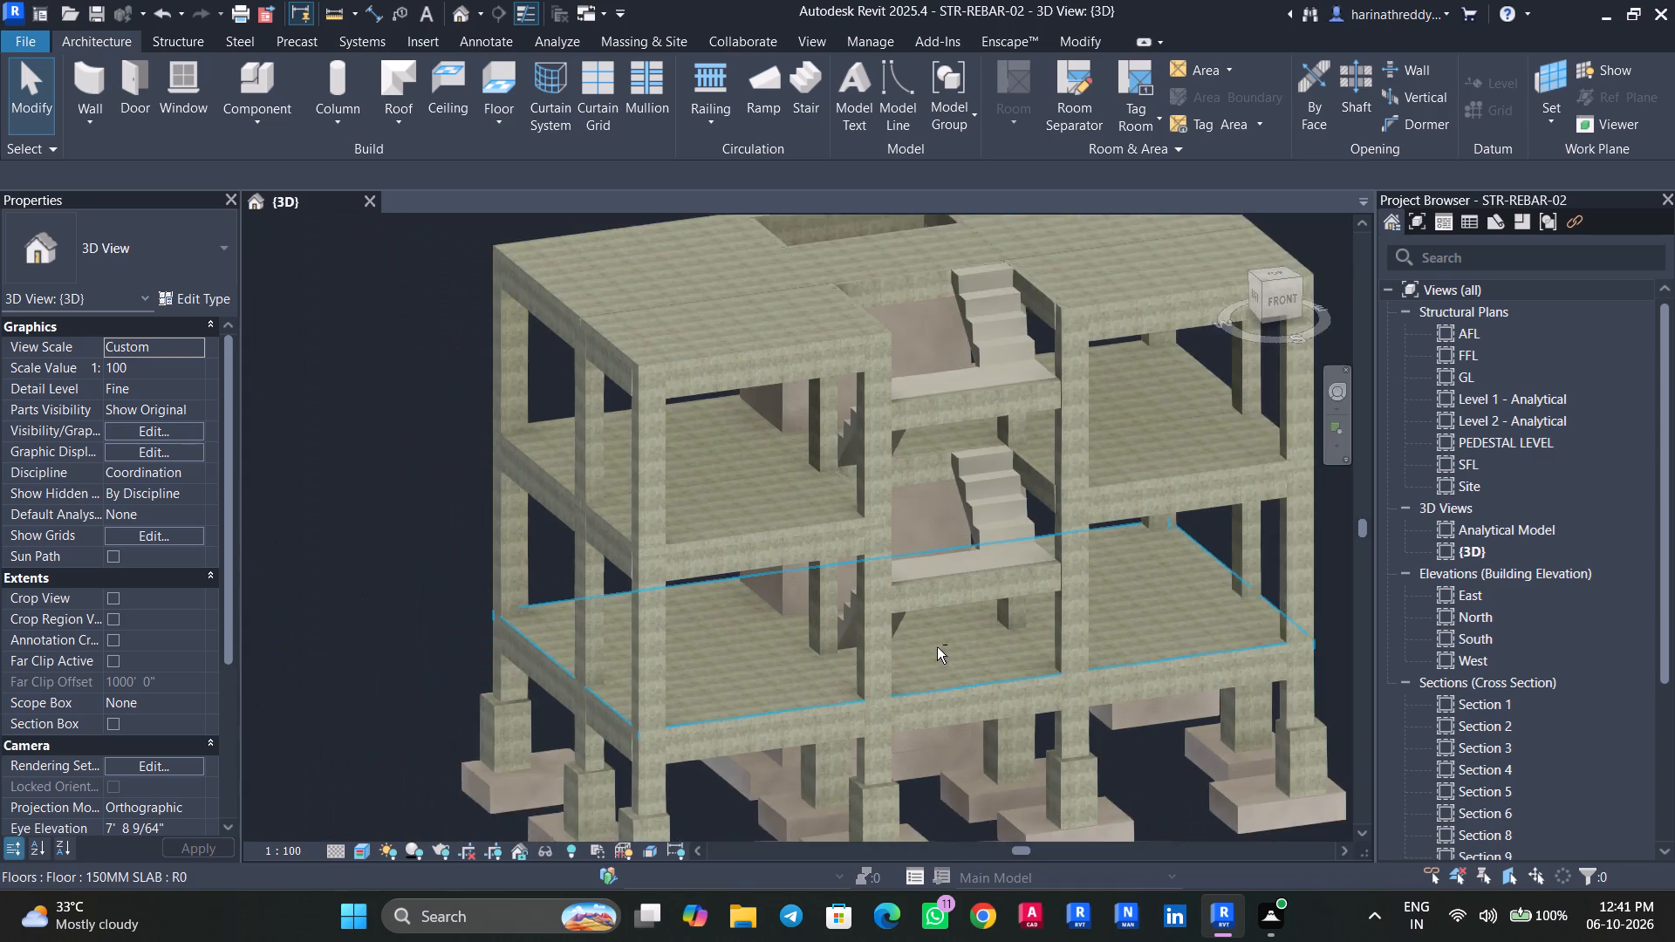
pyautogui.keyDown('shift'); pyautogui.moveTo(937, 647); pyautogui.dragTo(1371, 567, button='middle'); pyautogui.keyUp('shift')
pyautogui.click(933, 597)
pyautogui.write('sa')
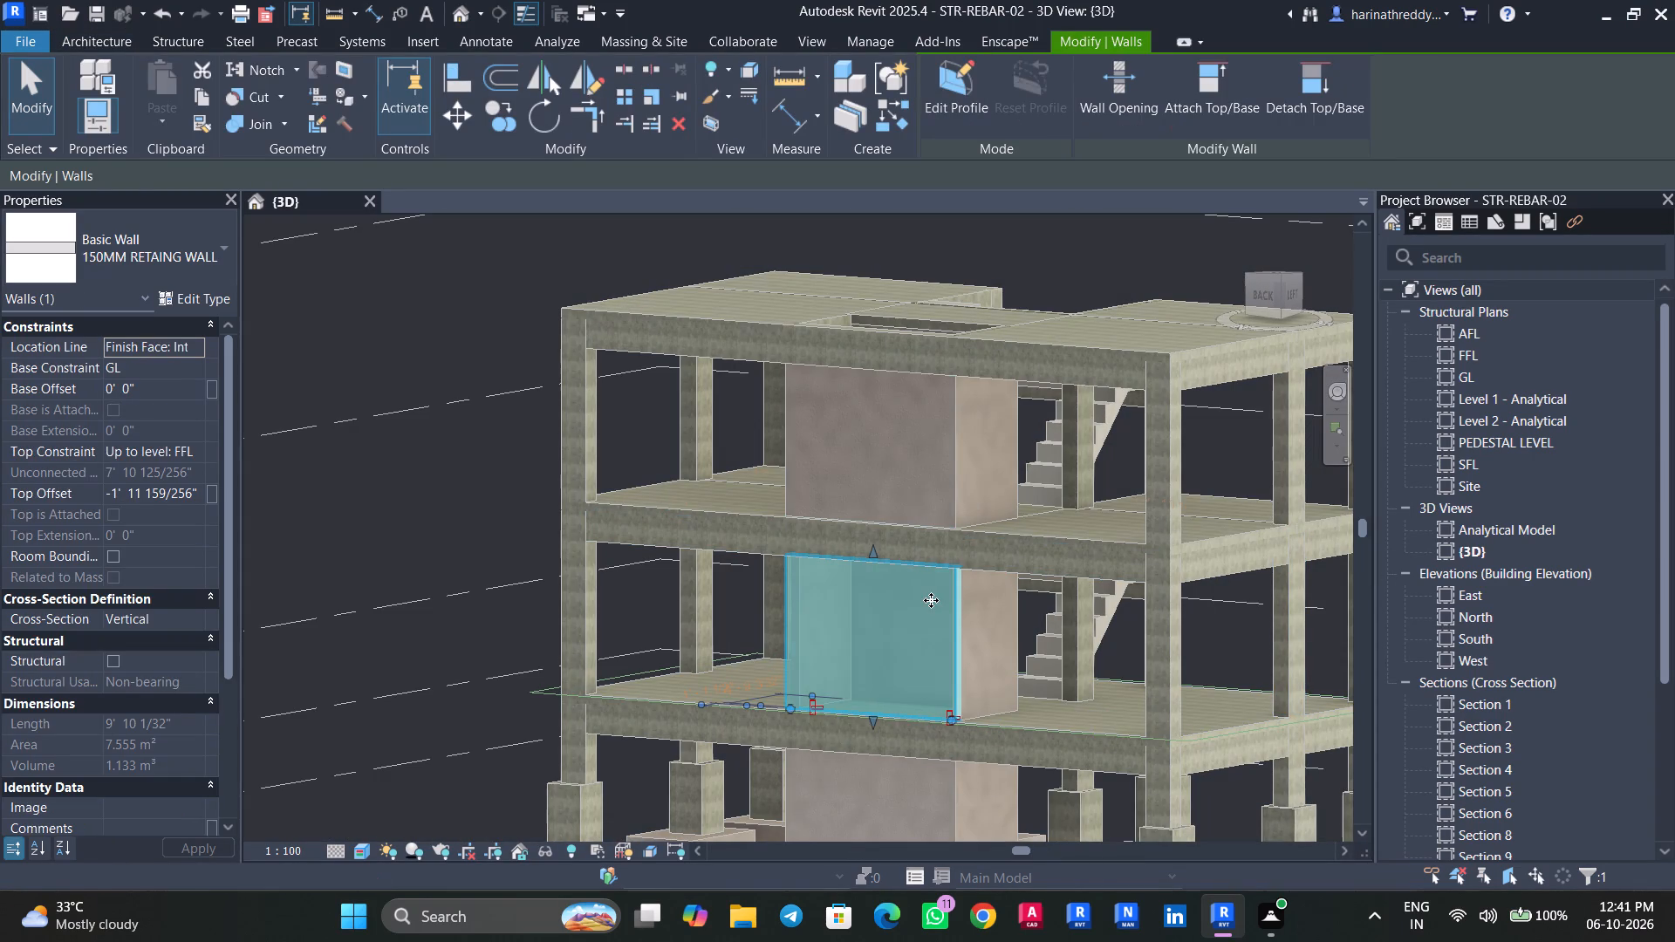
pyautogui.press('Delete')
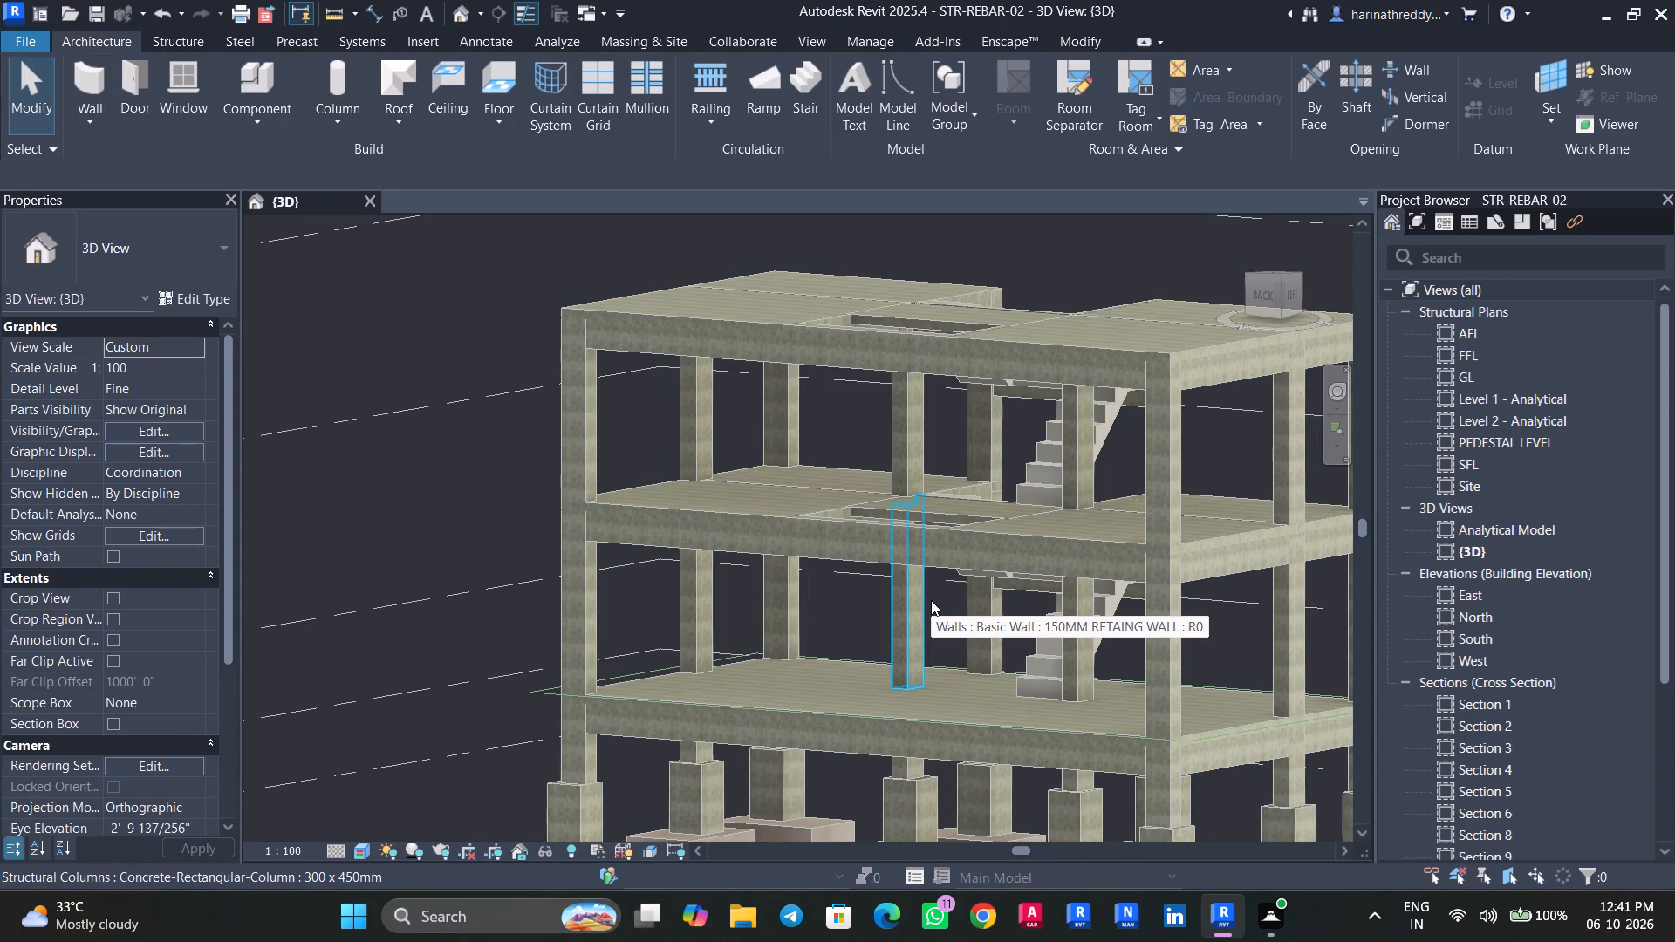
# Examine the slab openings and the long footing from the rear and above.
pyautogui.scroll(3, 883, 331)
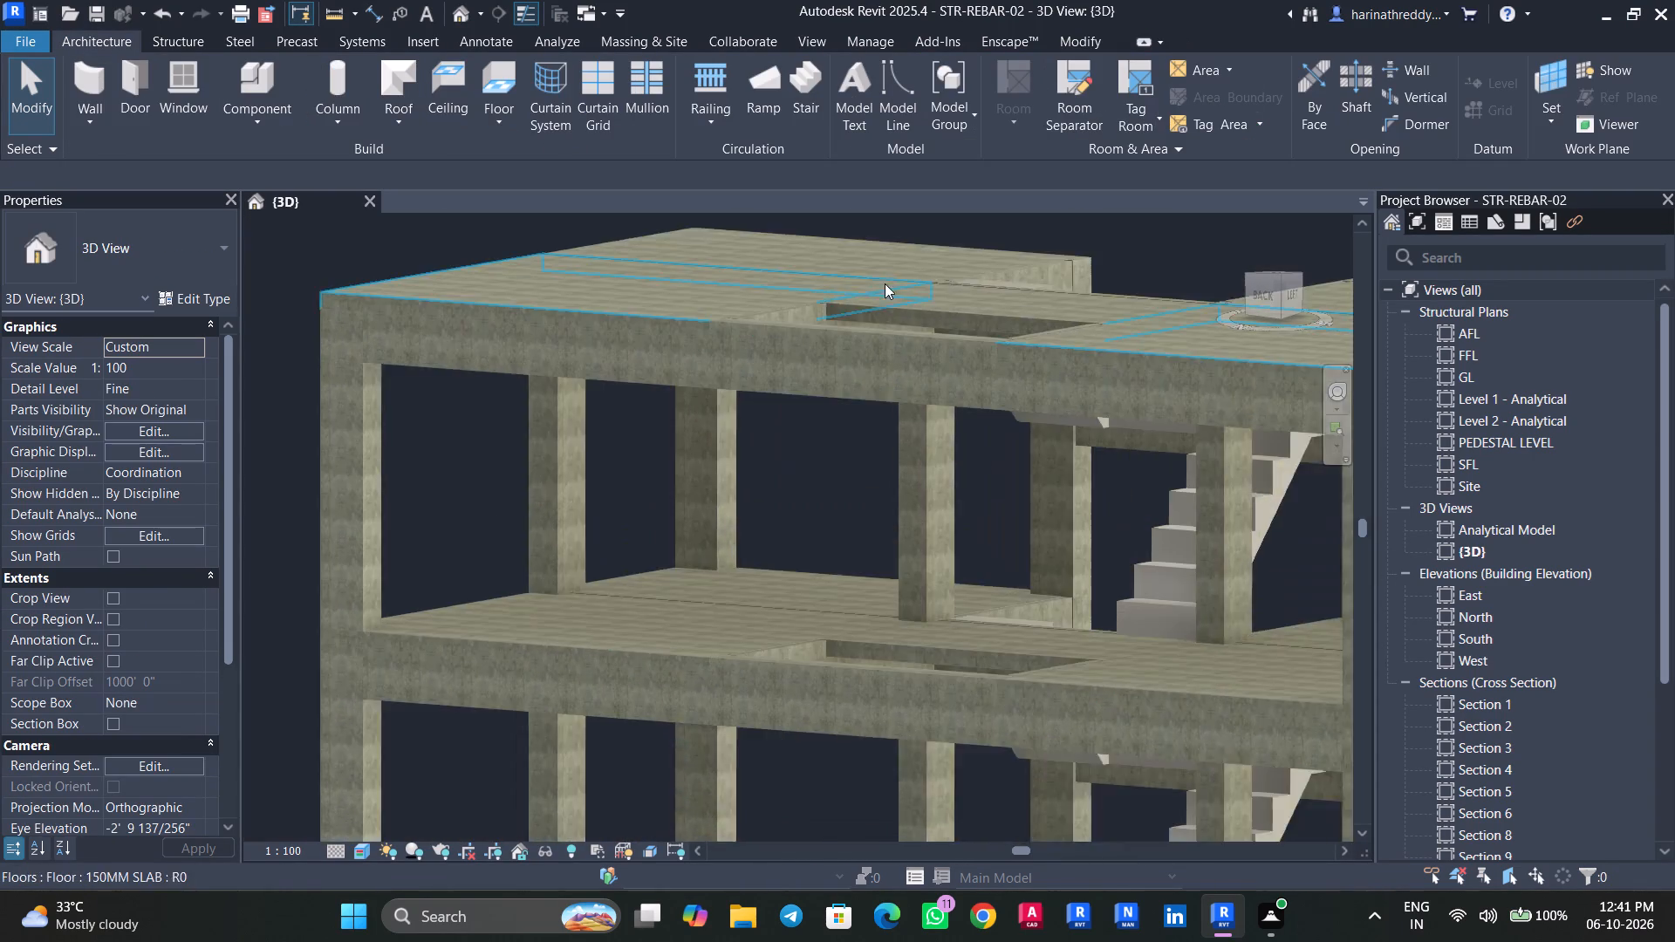
pyautogui.scroll(2, 885, 283)
pyautogui.keyDown('shift'); pyautogui.moveTo(885, 275); pyautogui.dragTo(892, 385, button='middle'); pyautogui.keyUp('shift')
pyautogui.keyDown('shift'); pyautogui.scroll(1, 892, 385); pyautogui.keyUp('shift')
pyautogui.scroll(-5, 1101, 383)
pyautogui.click(1269, 304)
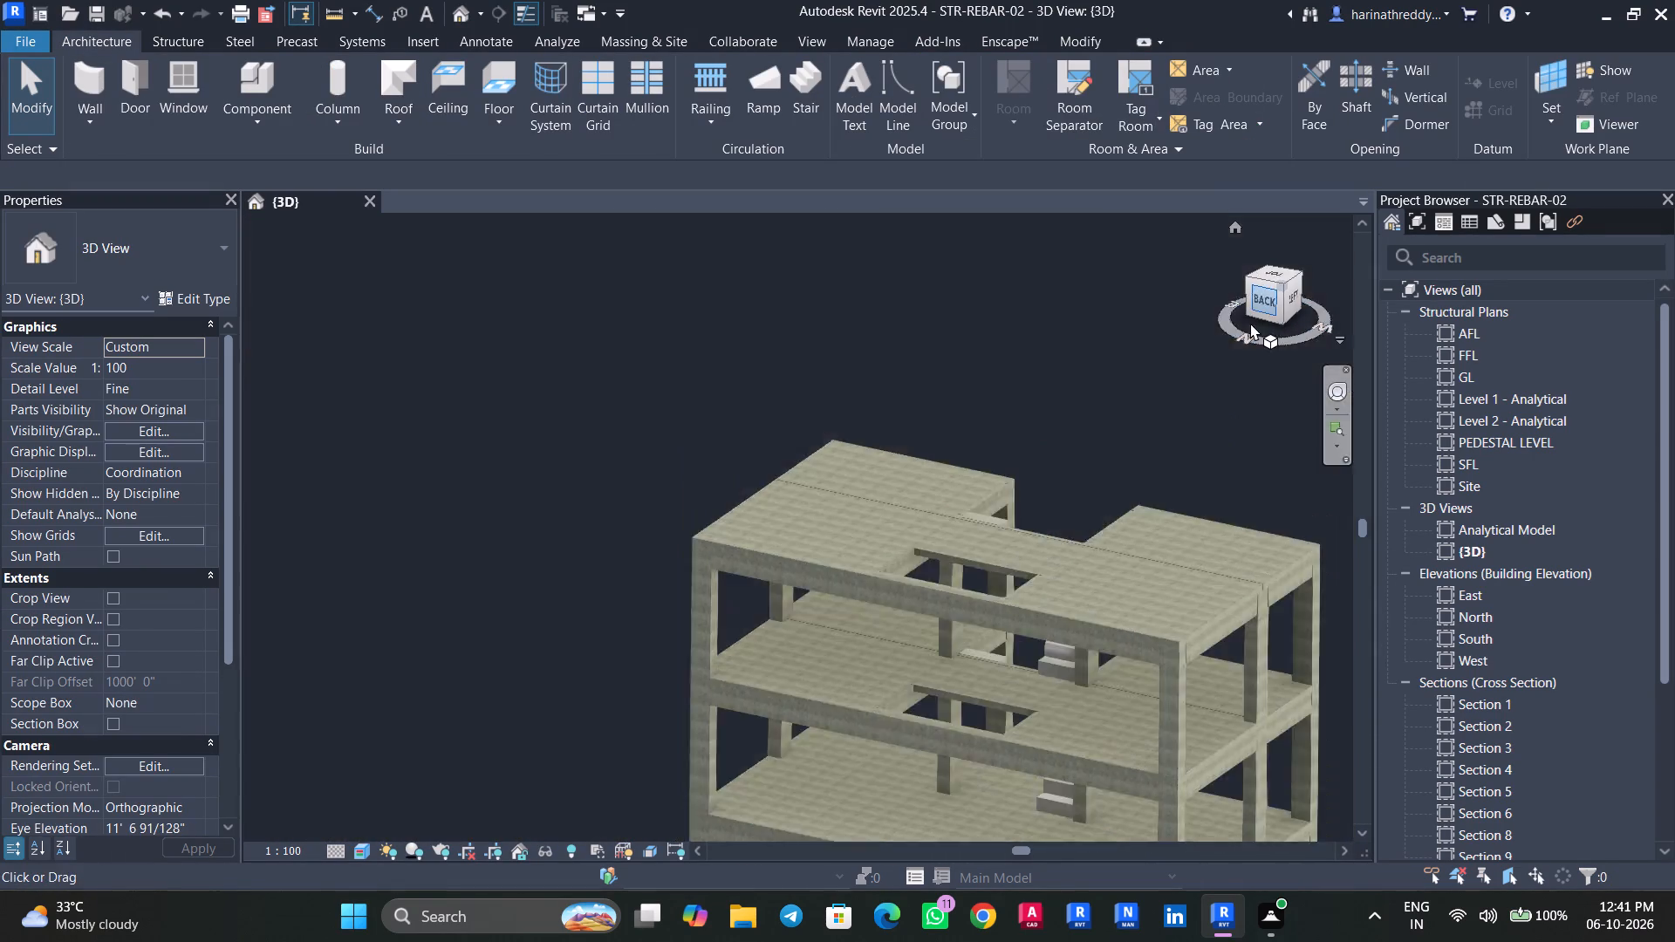
pyautogui.scroll(10, 824, 637)
pyautogui.moveTo(792, 560); pyautogui.dragTo(794, 721, button='middle')
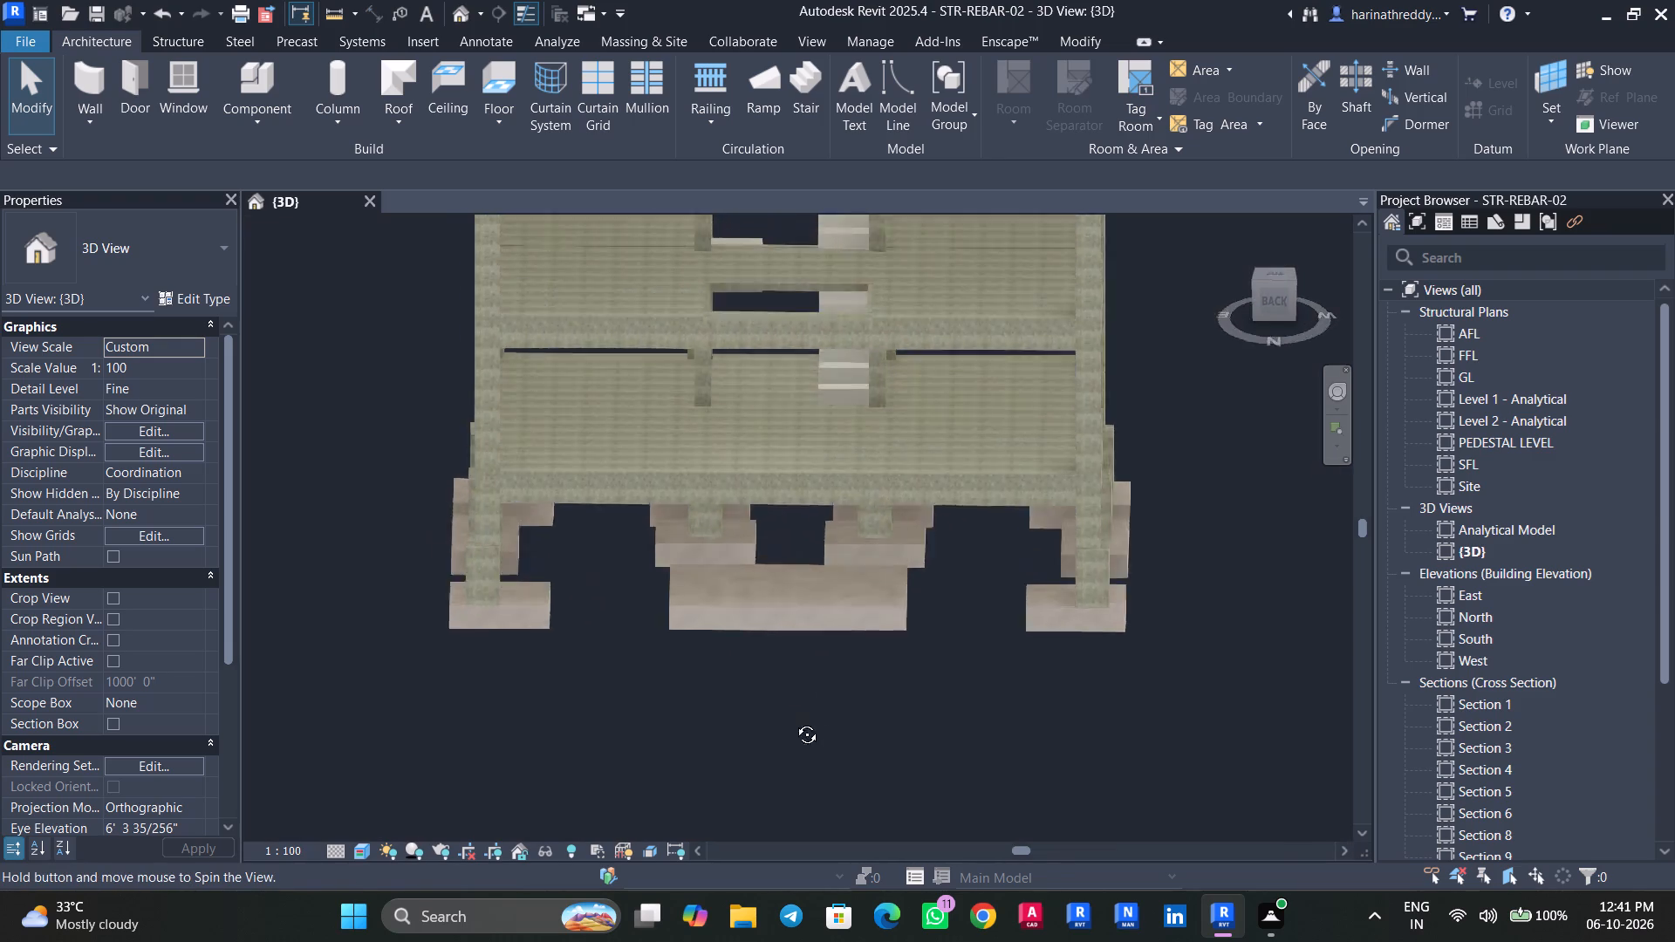
pyautogui.moveTo(794, 721); pyautogui.dragTo(790, 763, button='middle')
pyautogui.scroll(4, 762, 638)
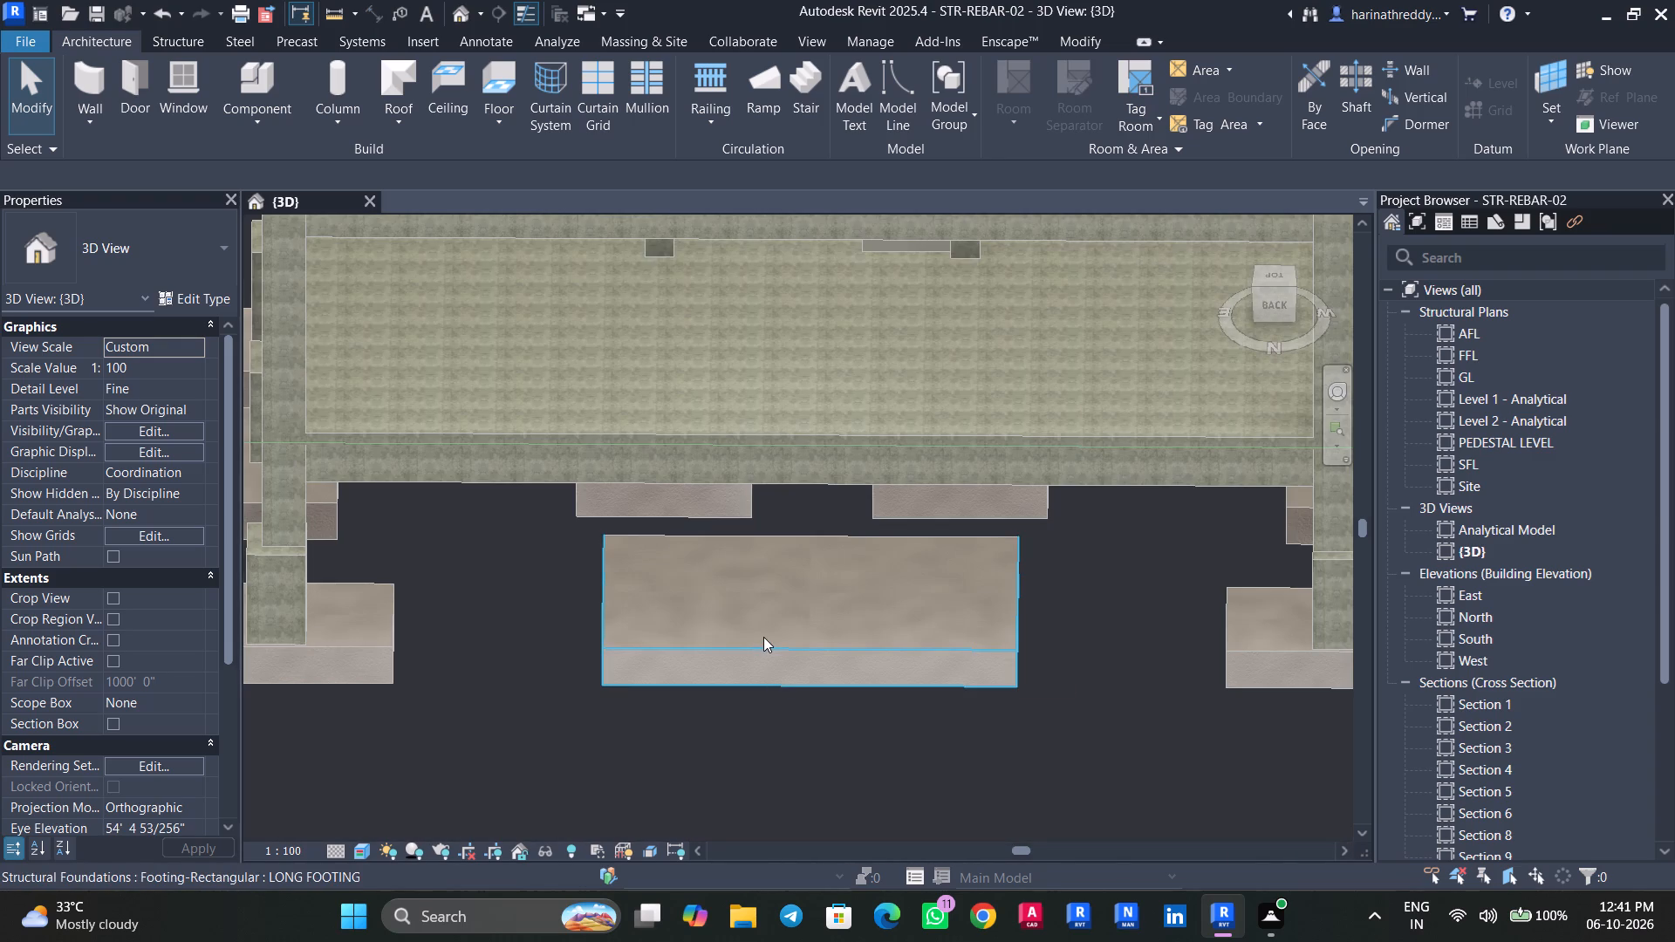
# Open the AFL structural plan and start a wall with the Exterior - 225mm Concrete type.
pyautogui.doubleClick(1468, 342)
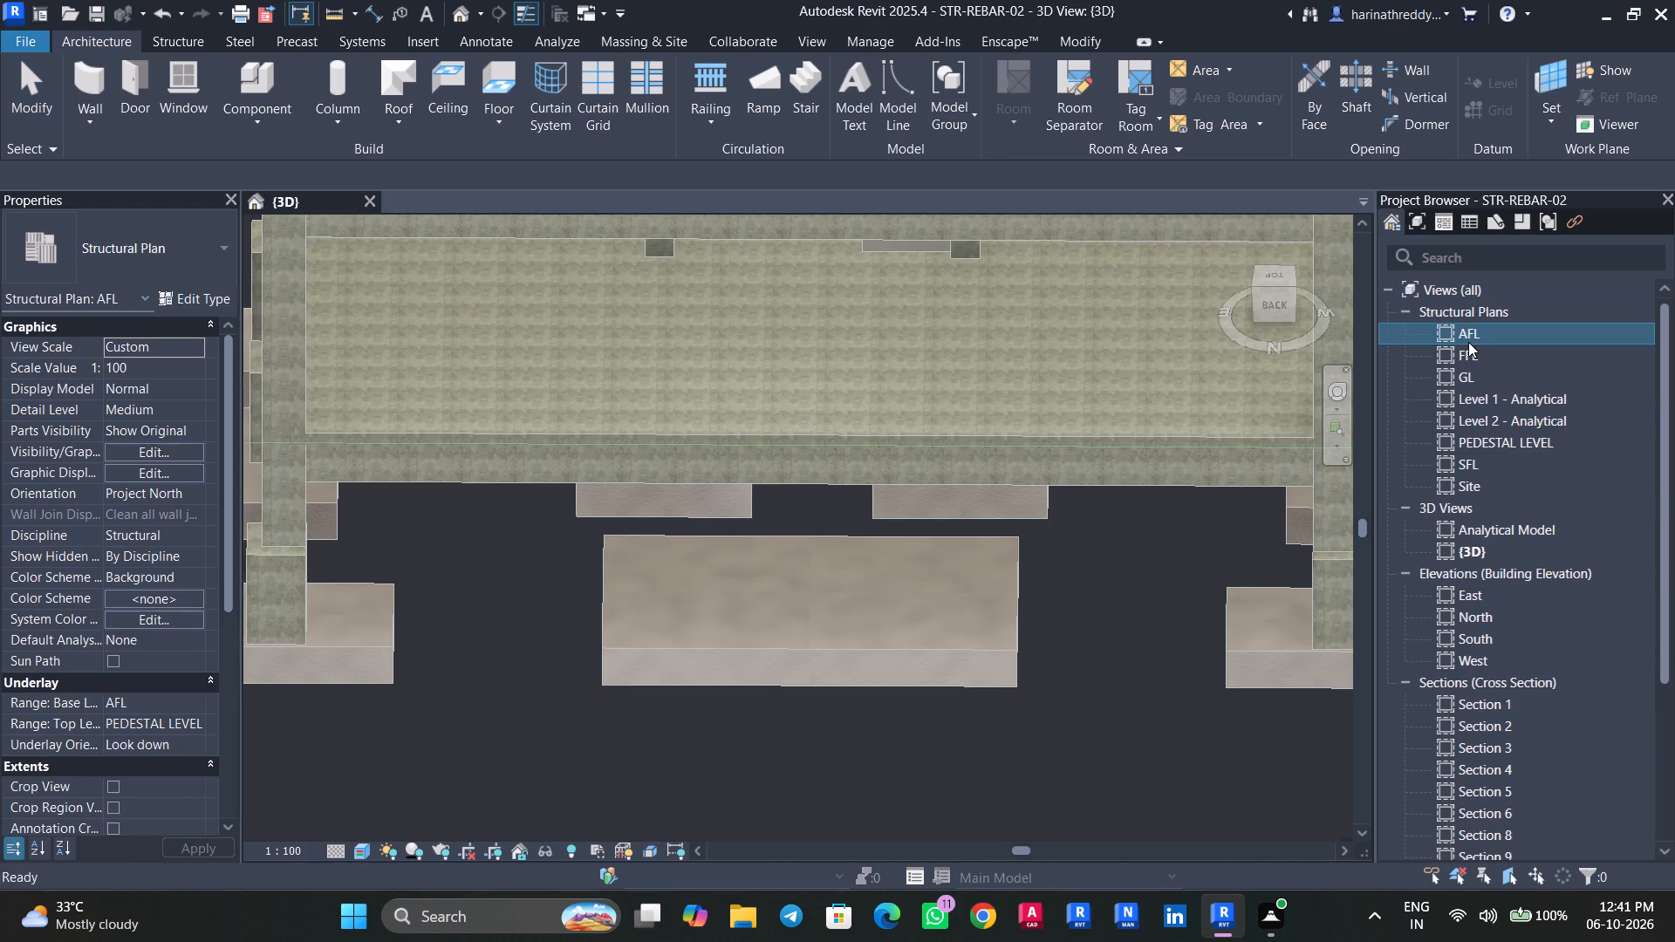
pyautogui.scroll(16, 799, 451)
pyautogui.moveTo(823, 522); pyautogui.dragTo(774, 589, button='middle')
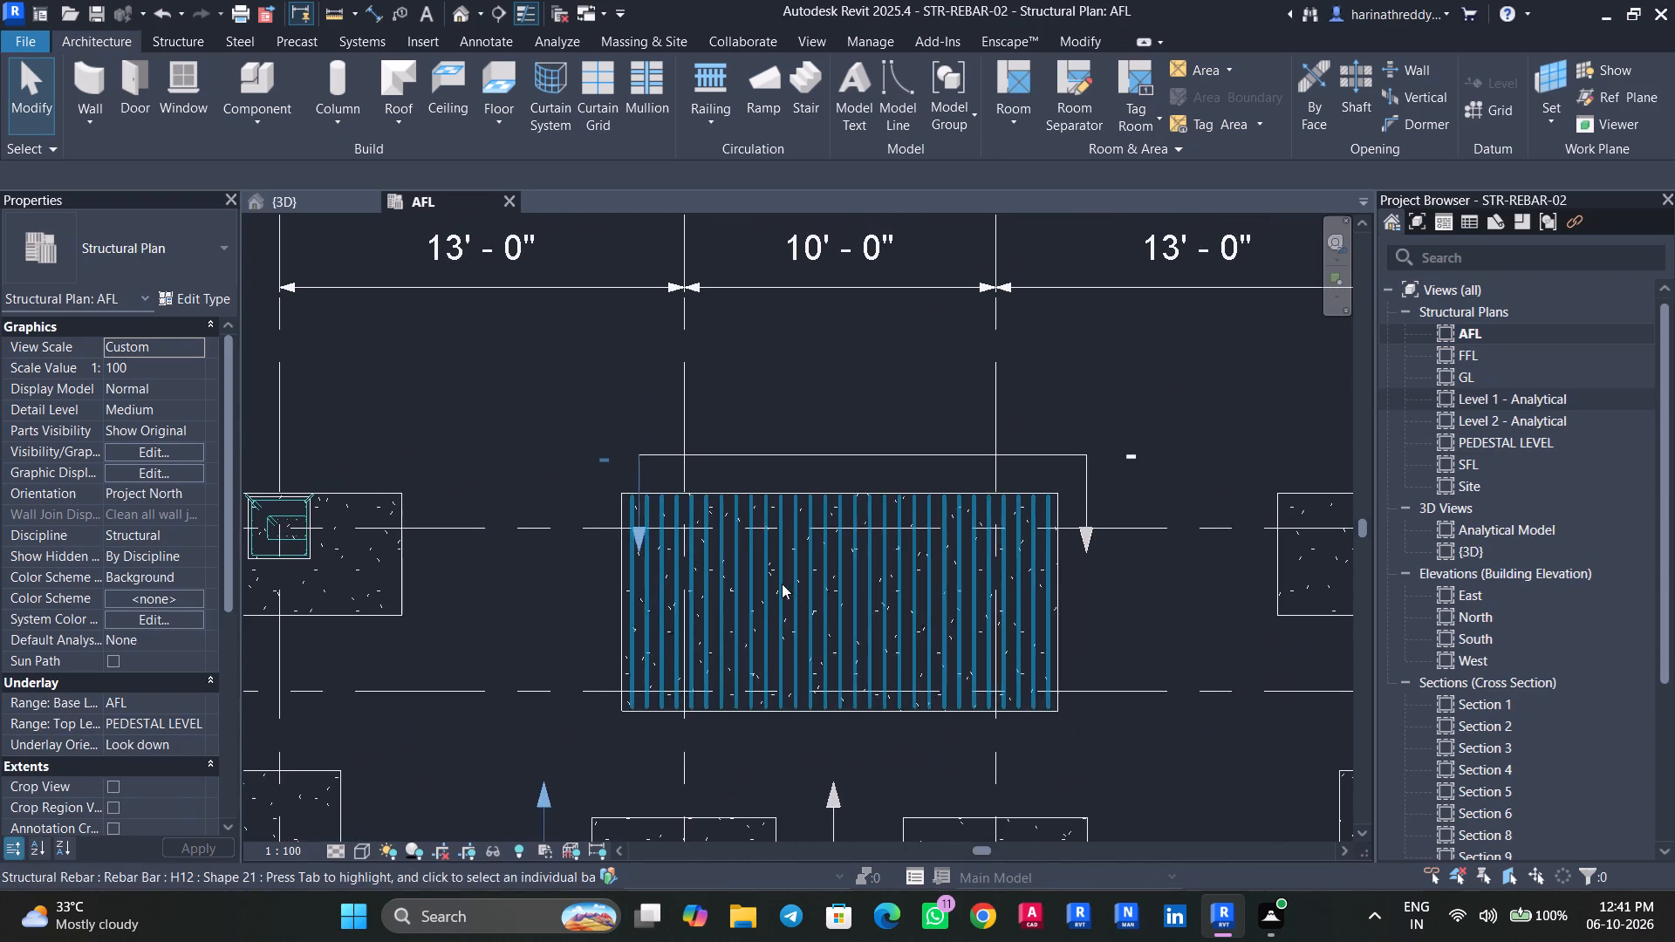
pyautogui.press('w')
pyautogui.press('a')
pyautogui.click(62, 243)
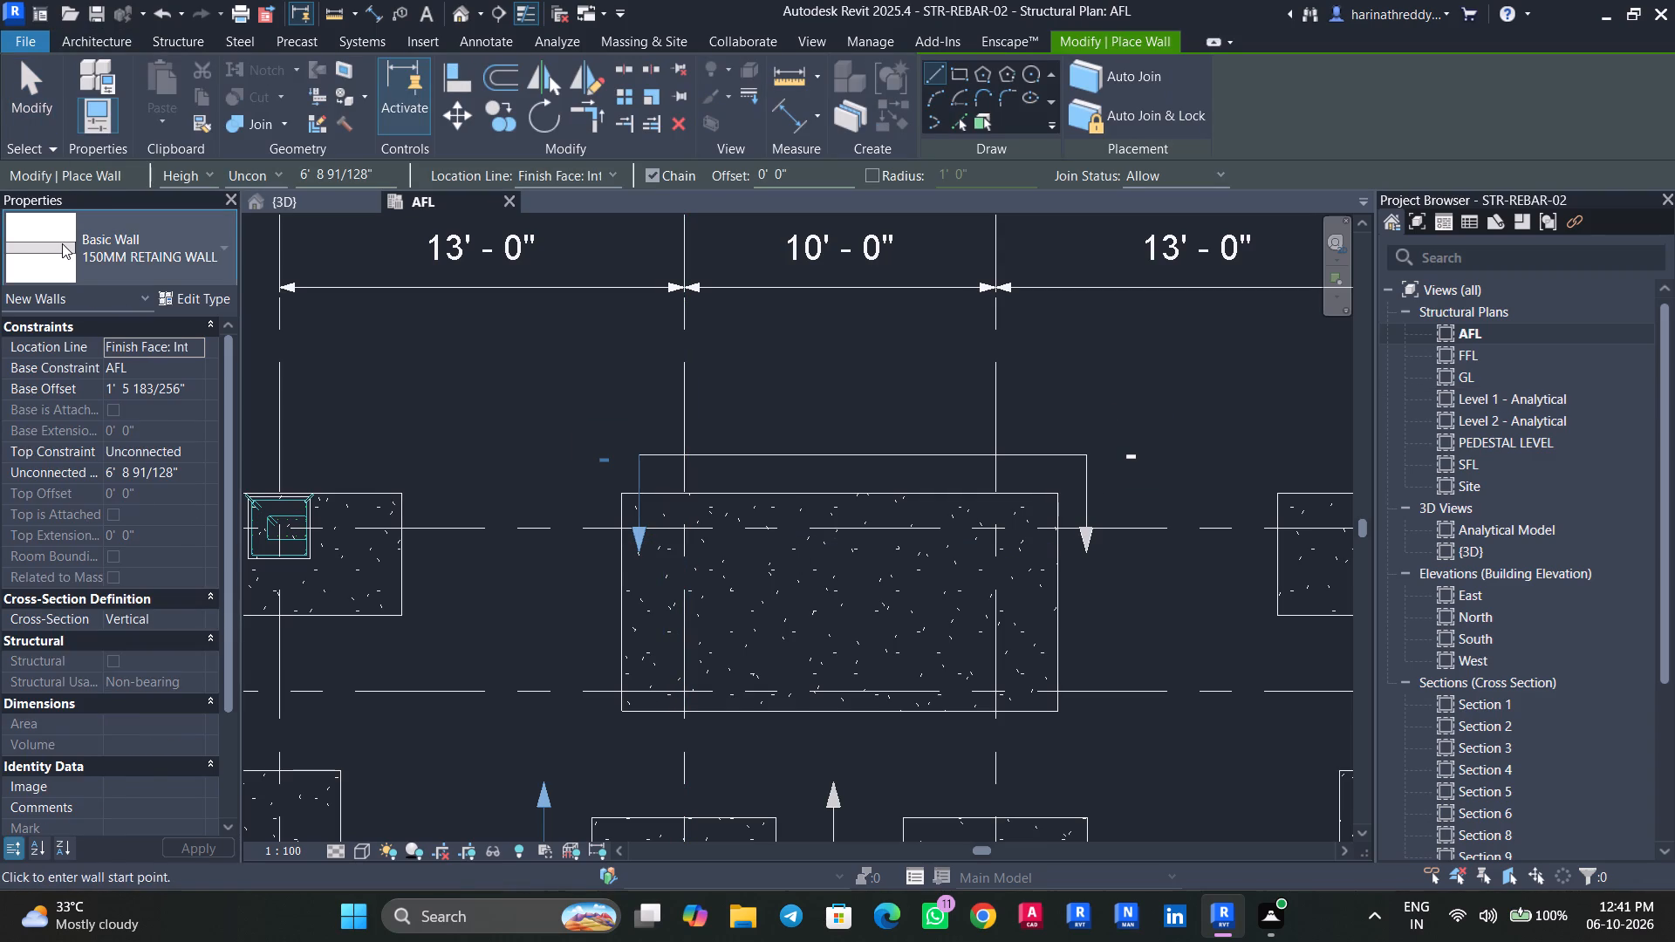
pyautogui.scroll(3, 116, 480)
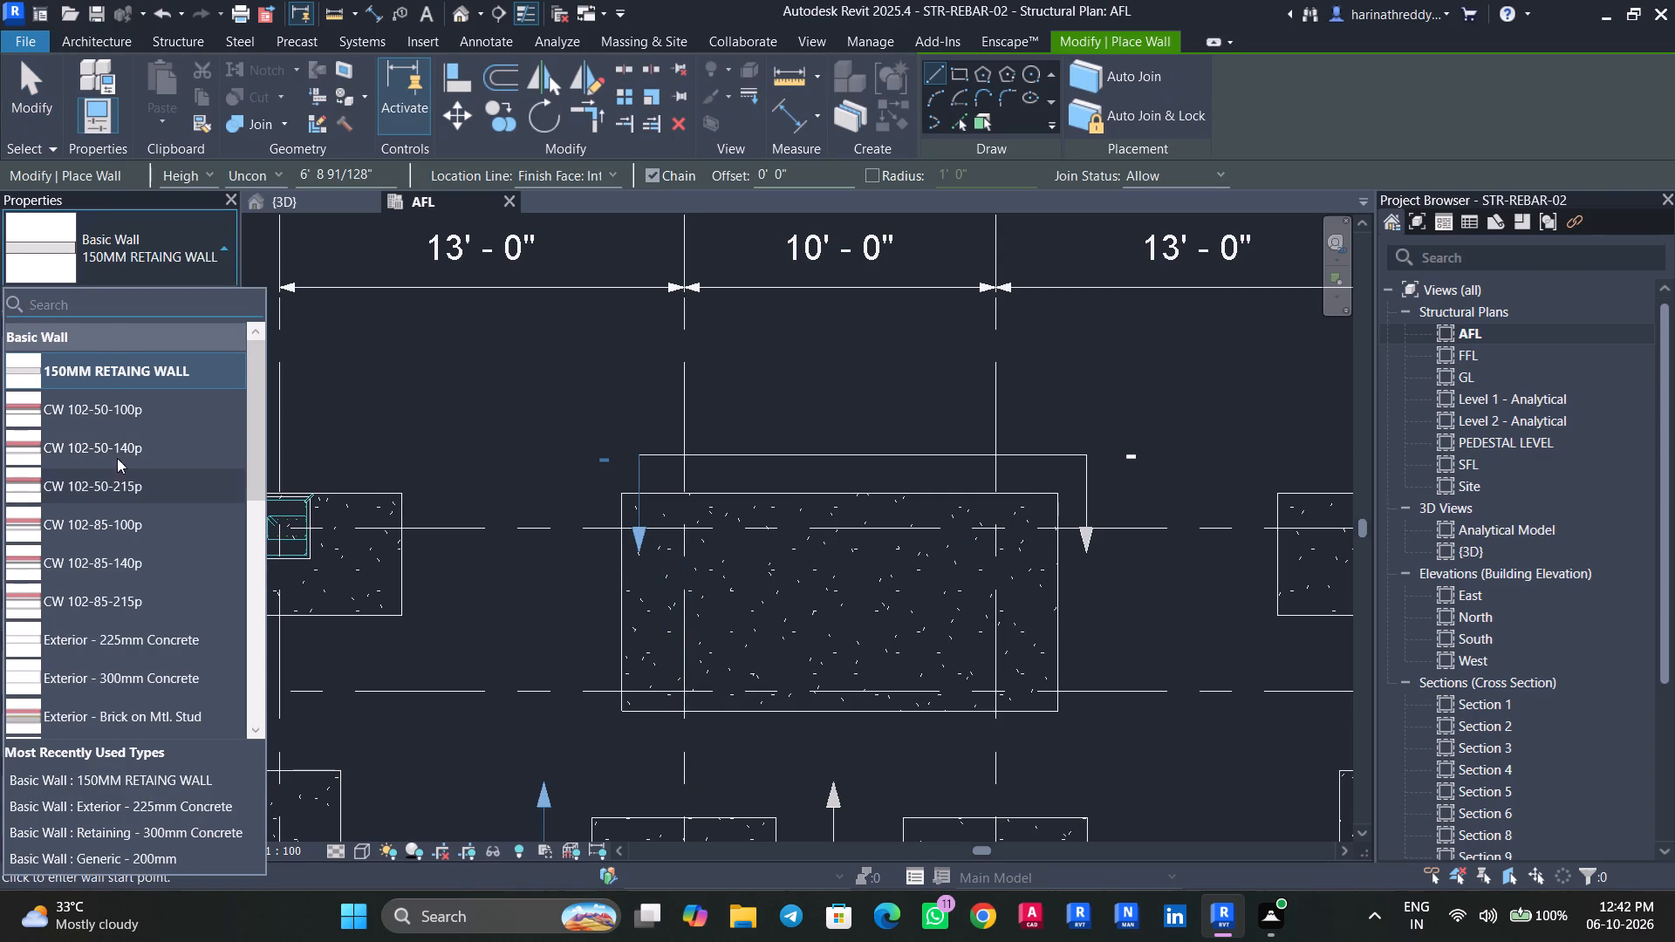
pyautogui.scroll(-5, 117, 445)
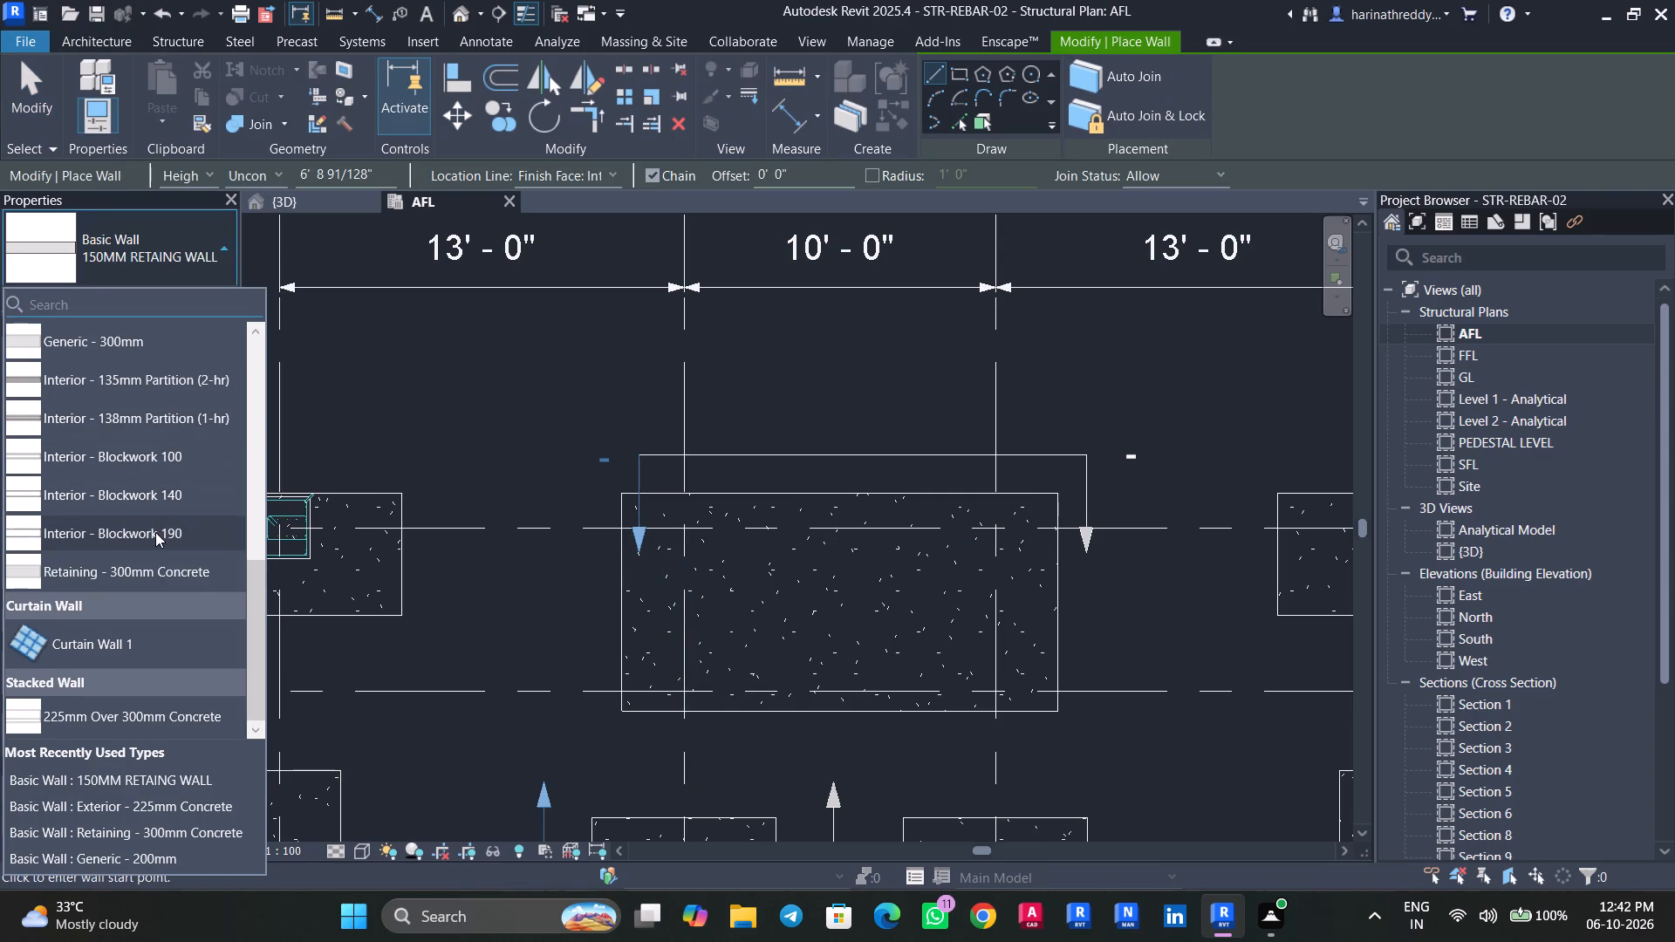
pyautogui.scroll(6, 161, 495)
pyautogui.scroll(-1, 145, 449)
pyautogui.scroll(3, 145, 449)
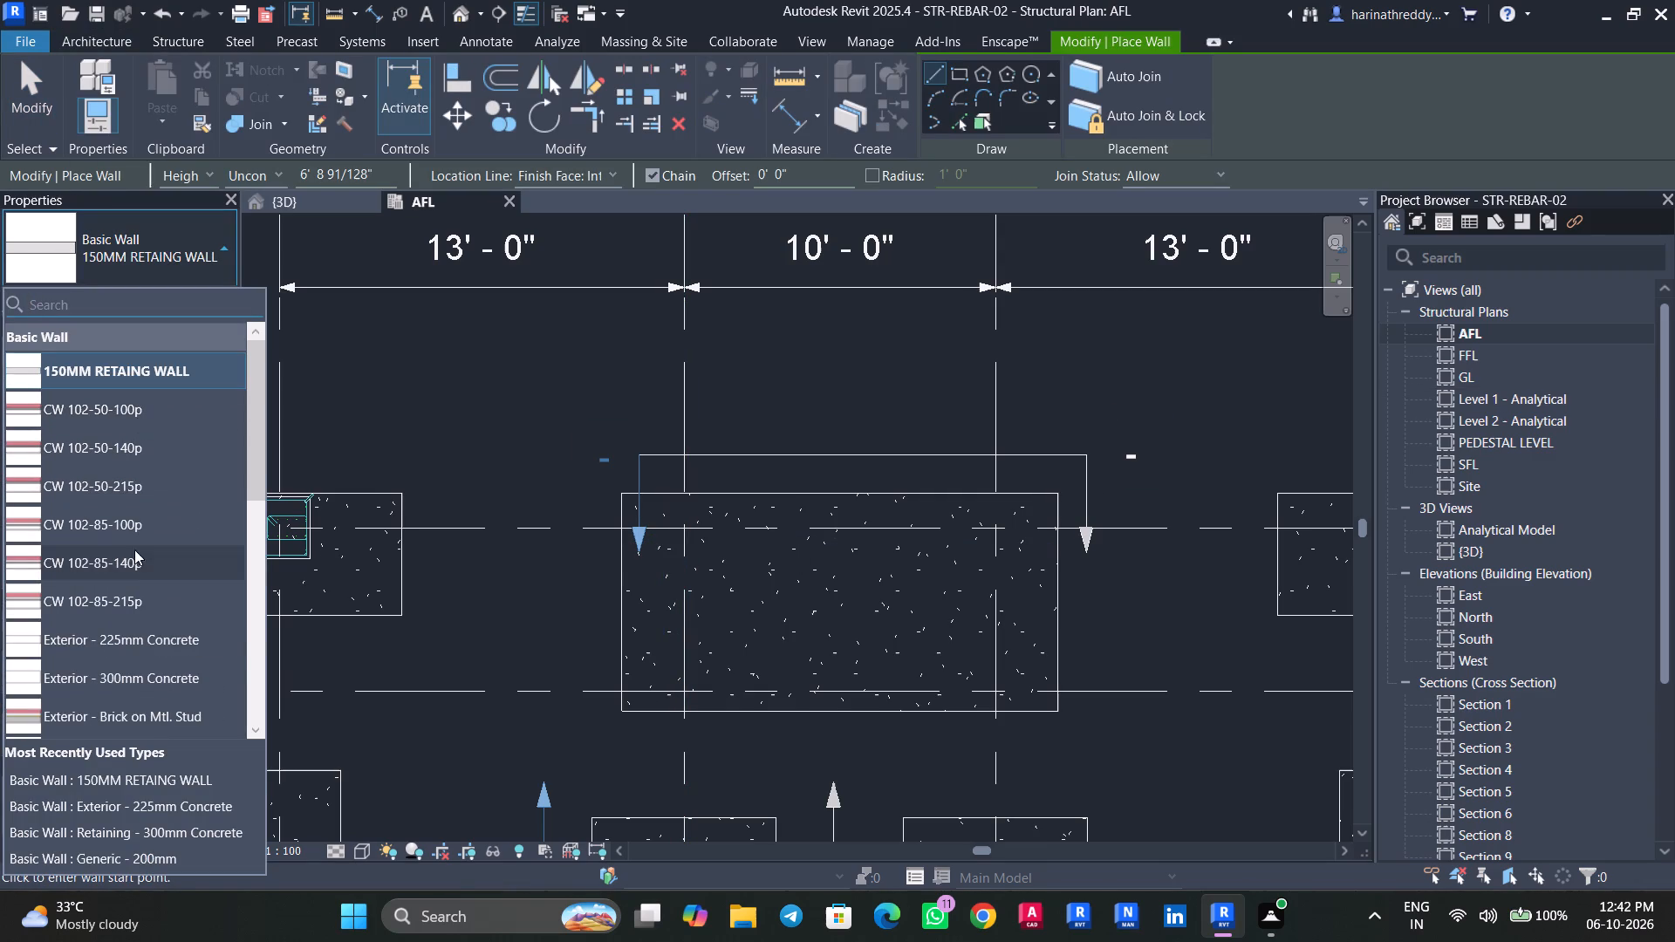
pyautogui.click(124, 638)
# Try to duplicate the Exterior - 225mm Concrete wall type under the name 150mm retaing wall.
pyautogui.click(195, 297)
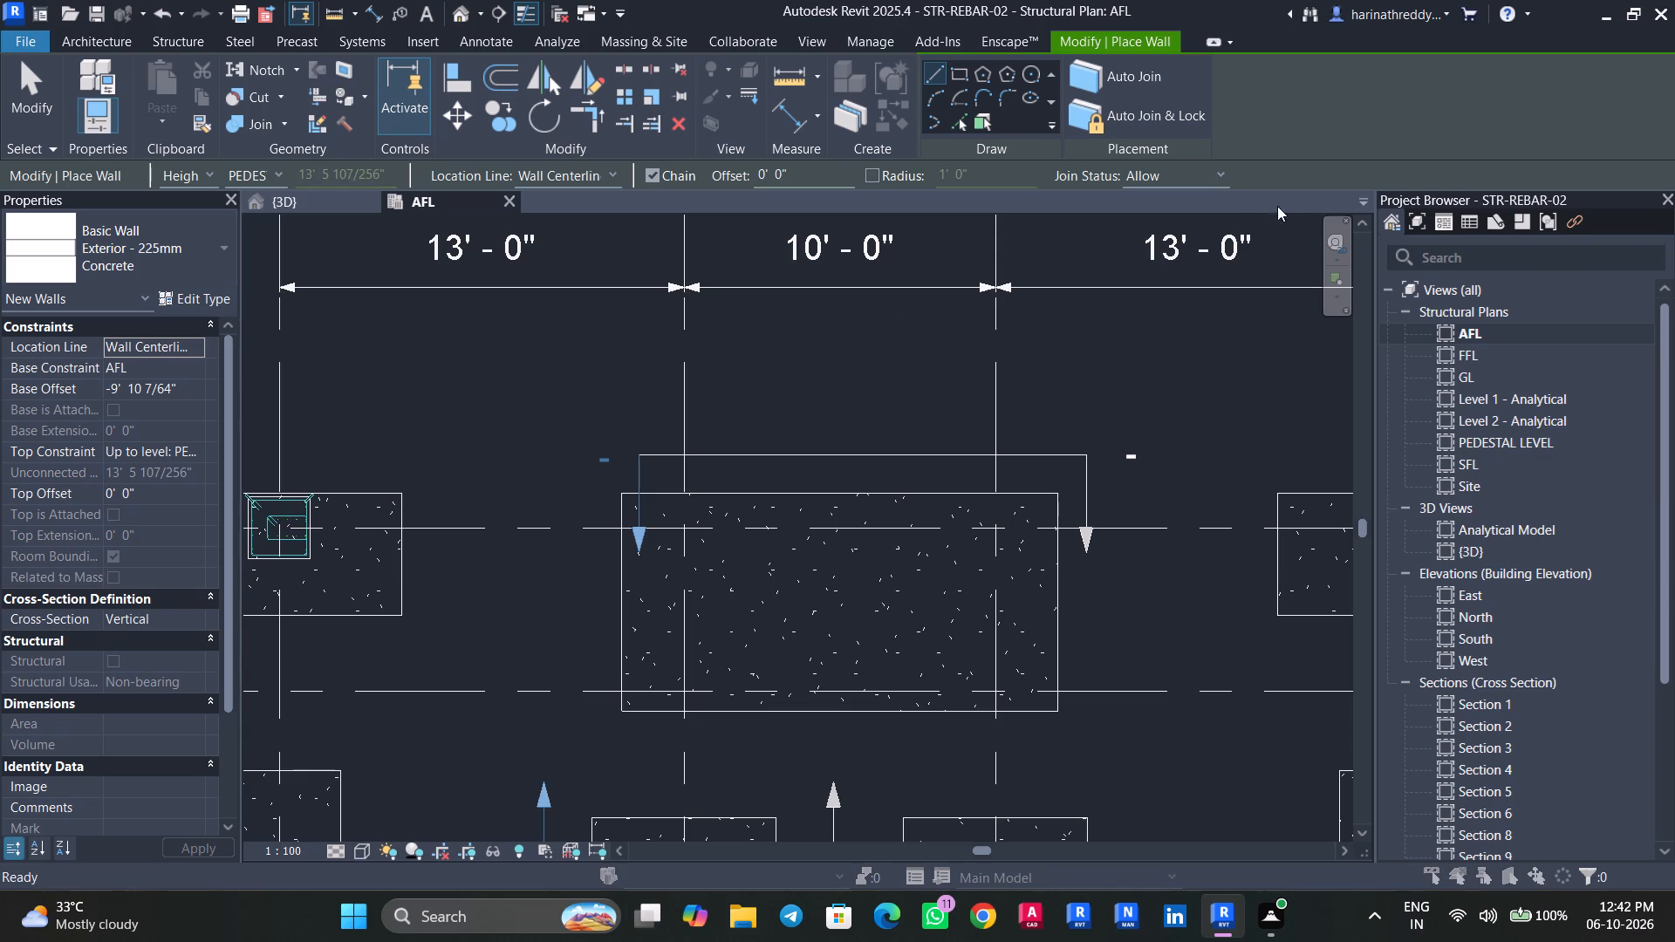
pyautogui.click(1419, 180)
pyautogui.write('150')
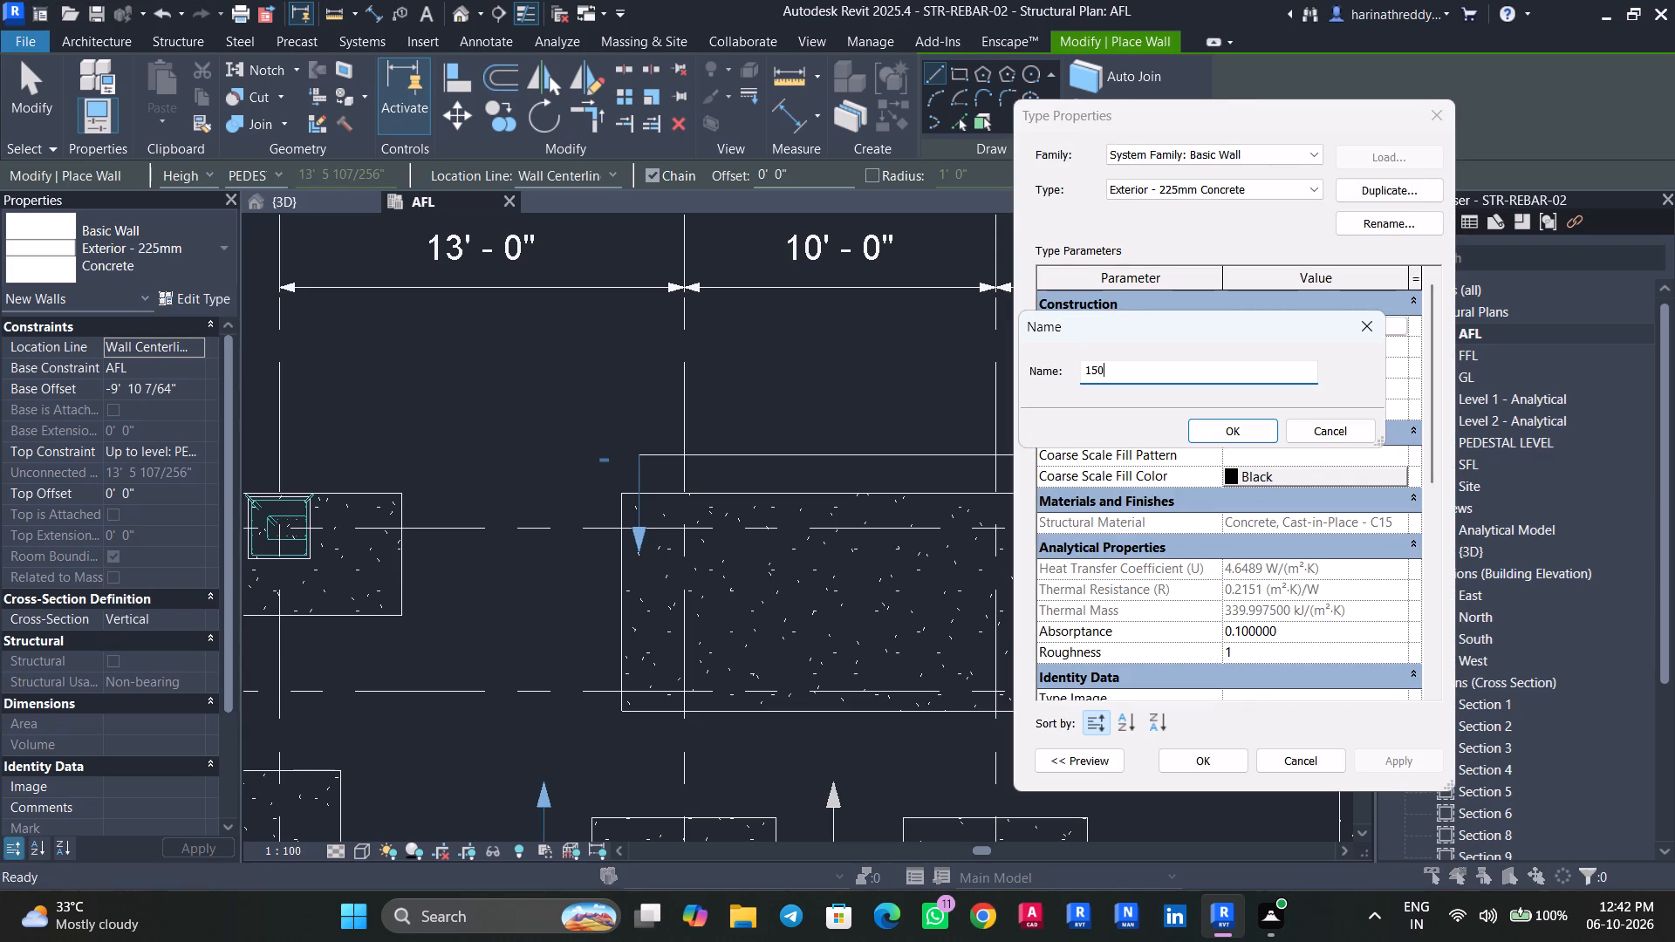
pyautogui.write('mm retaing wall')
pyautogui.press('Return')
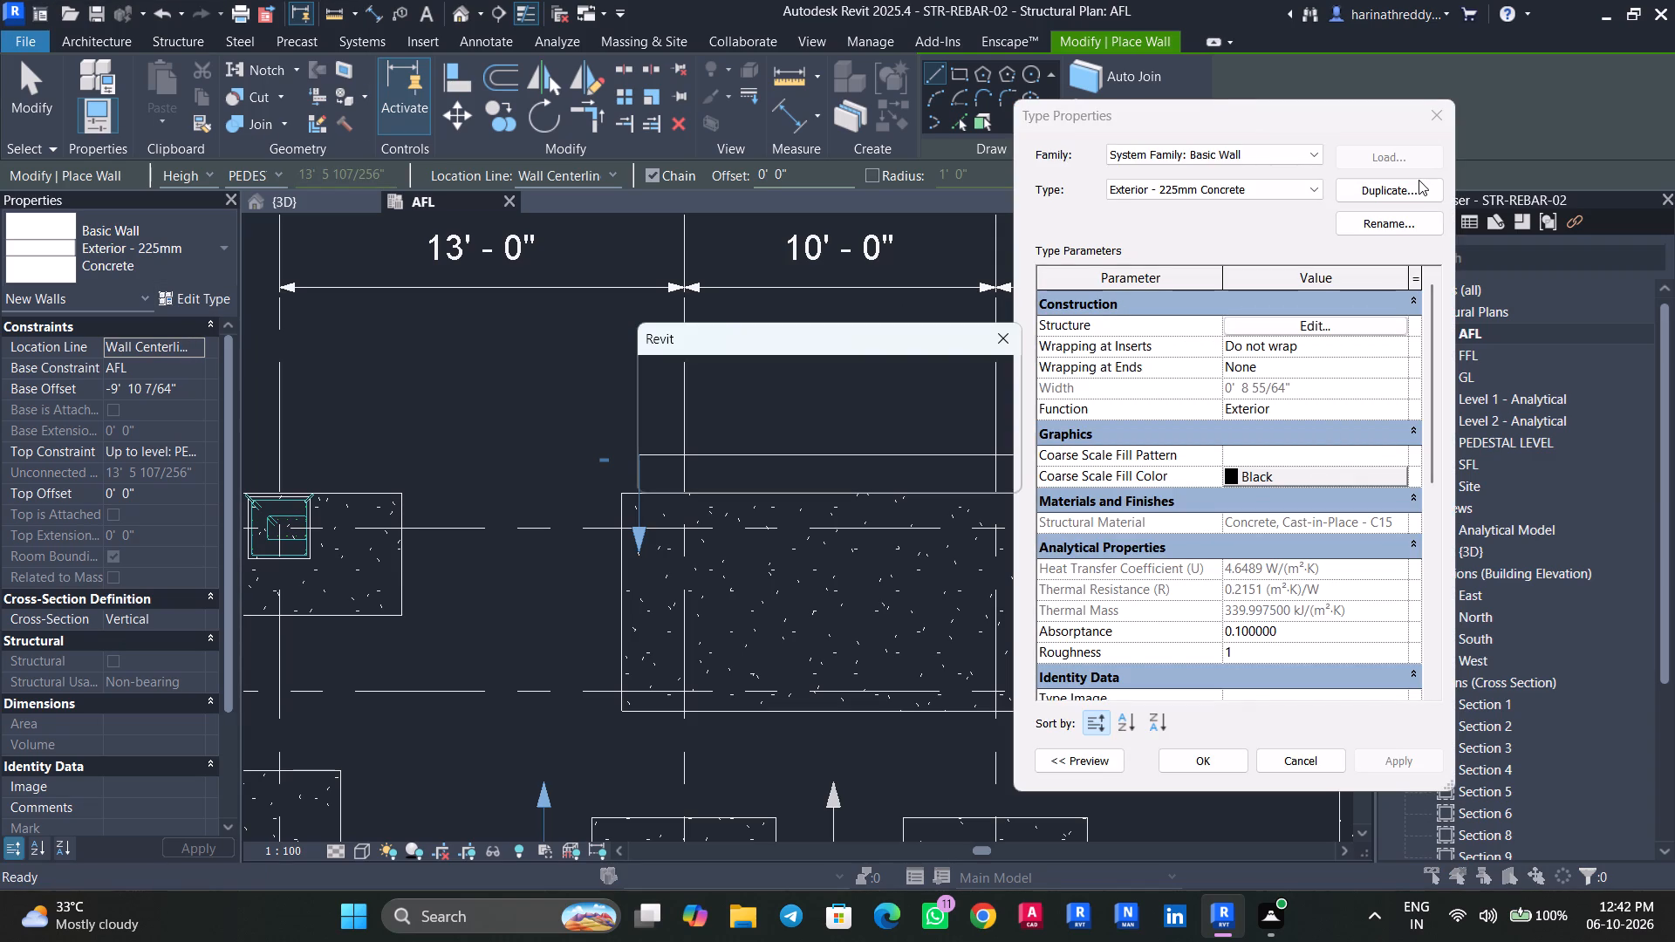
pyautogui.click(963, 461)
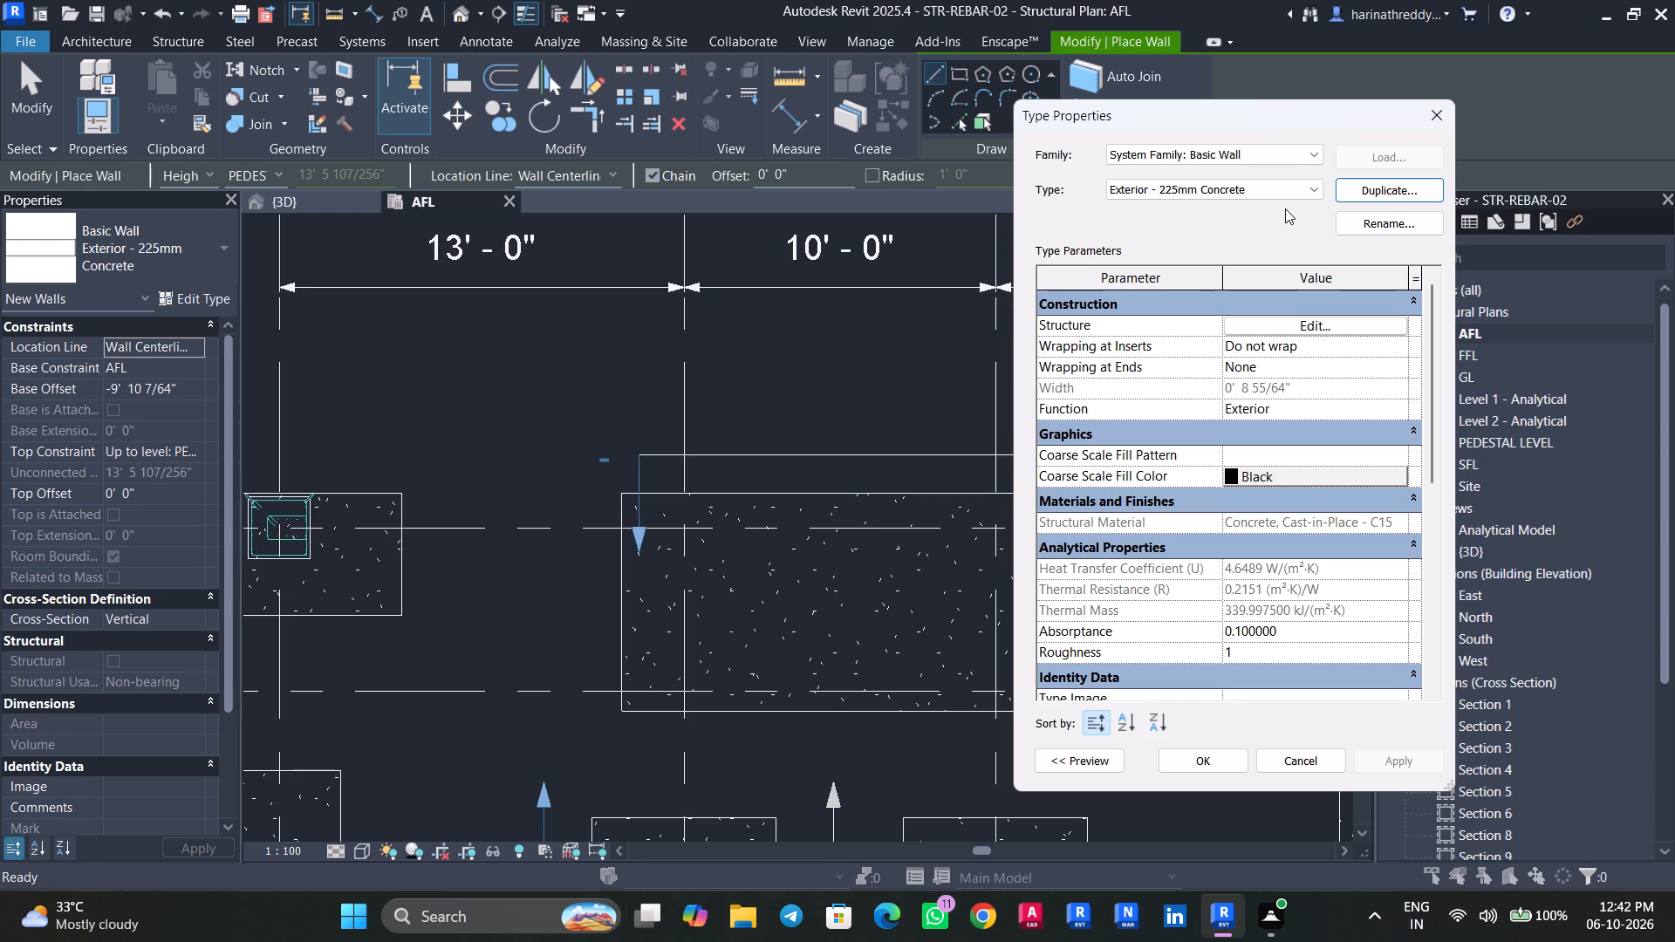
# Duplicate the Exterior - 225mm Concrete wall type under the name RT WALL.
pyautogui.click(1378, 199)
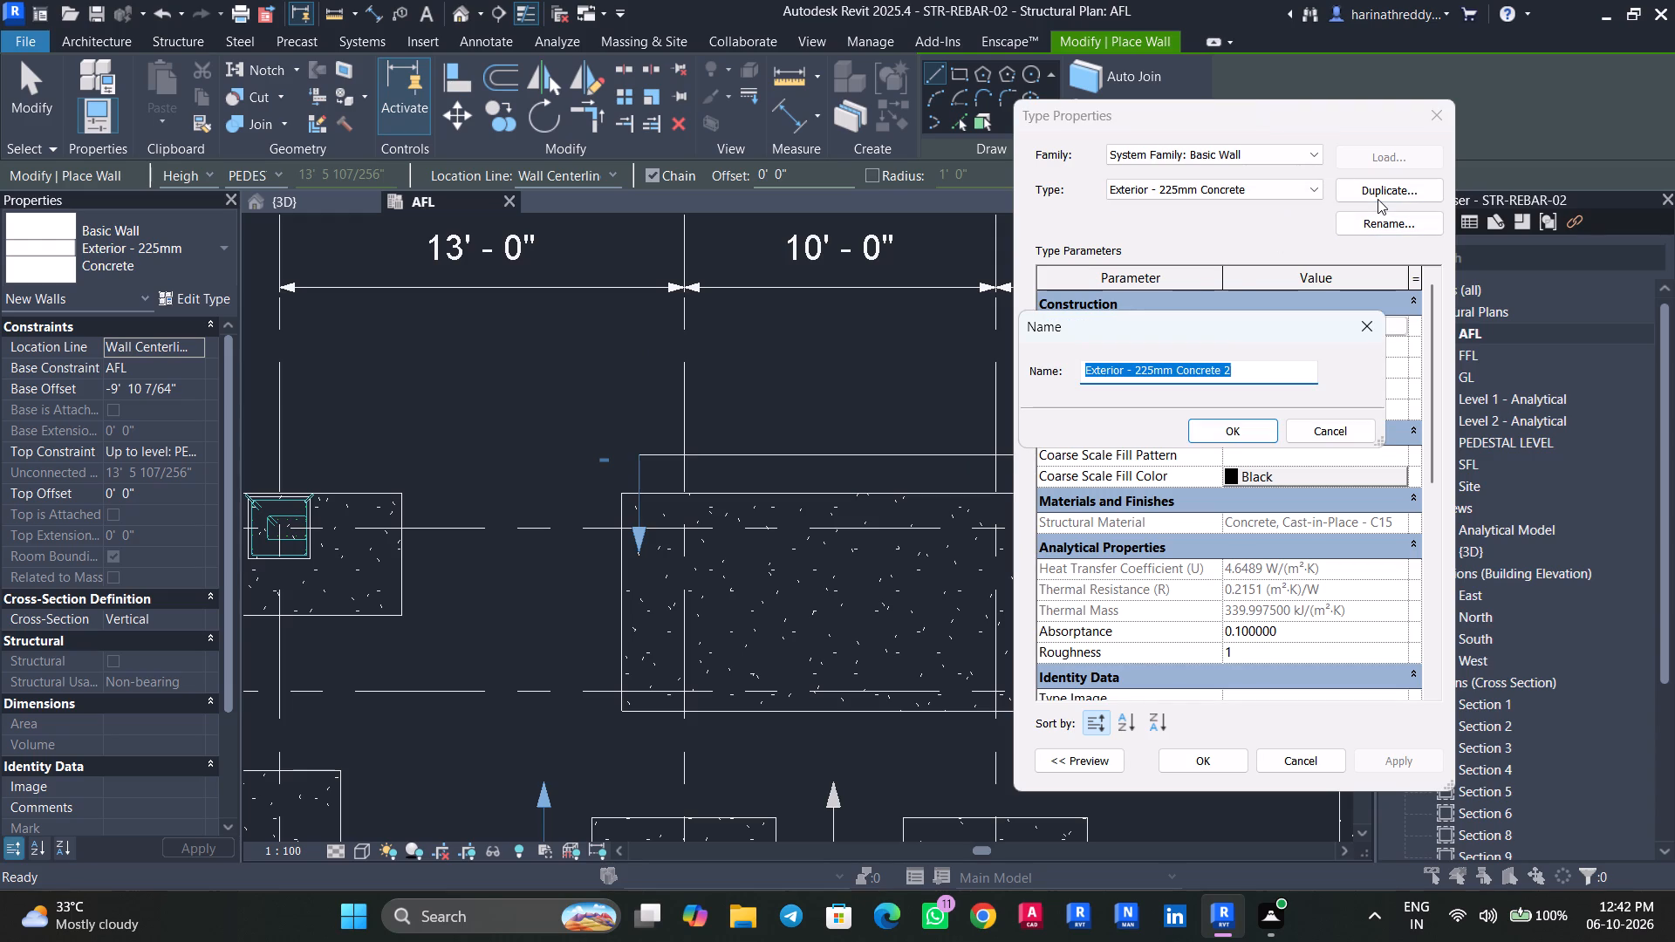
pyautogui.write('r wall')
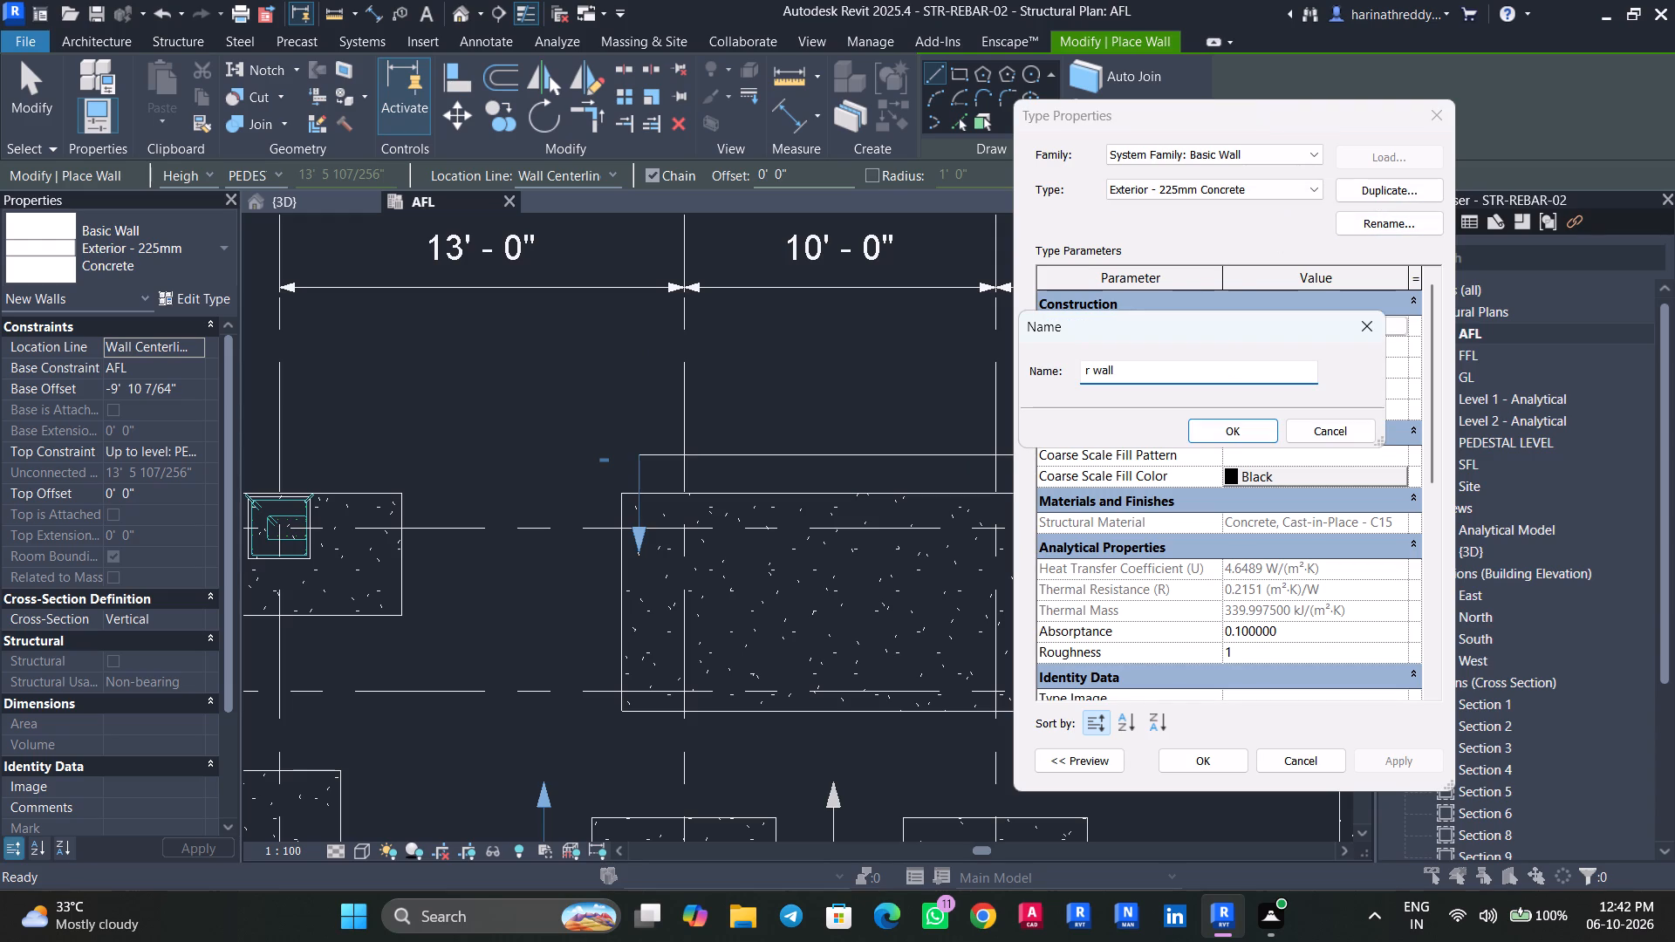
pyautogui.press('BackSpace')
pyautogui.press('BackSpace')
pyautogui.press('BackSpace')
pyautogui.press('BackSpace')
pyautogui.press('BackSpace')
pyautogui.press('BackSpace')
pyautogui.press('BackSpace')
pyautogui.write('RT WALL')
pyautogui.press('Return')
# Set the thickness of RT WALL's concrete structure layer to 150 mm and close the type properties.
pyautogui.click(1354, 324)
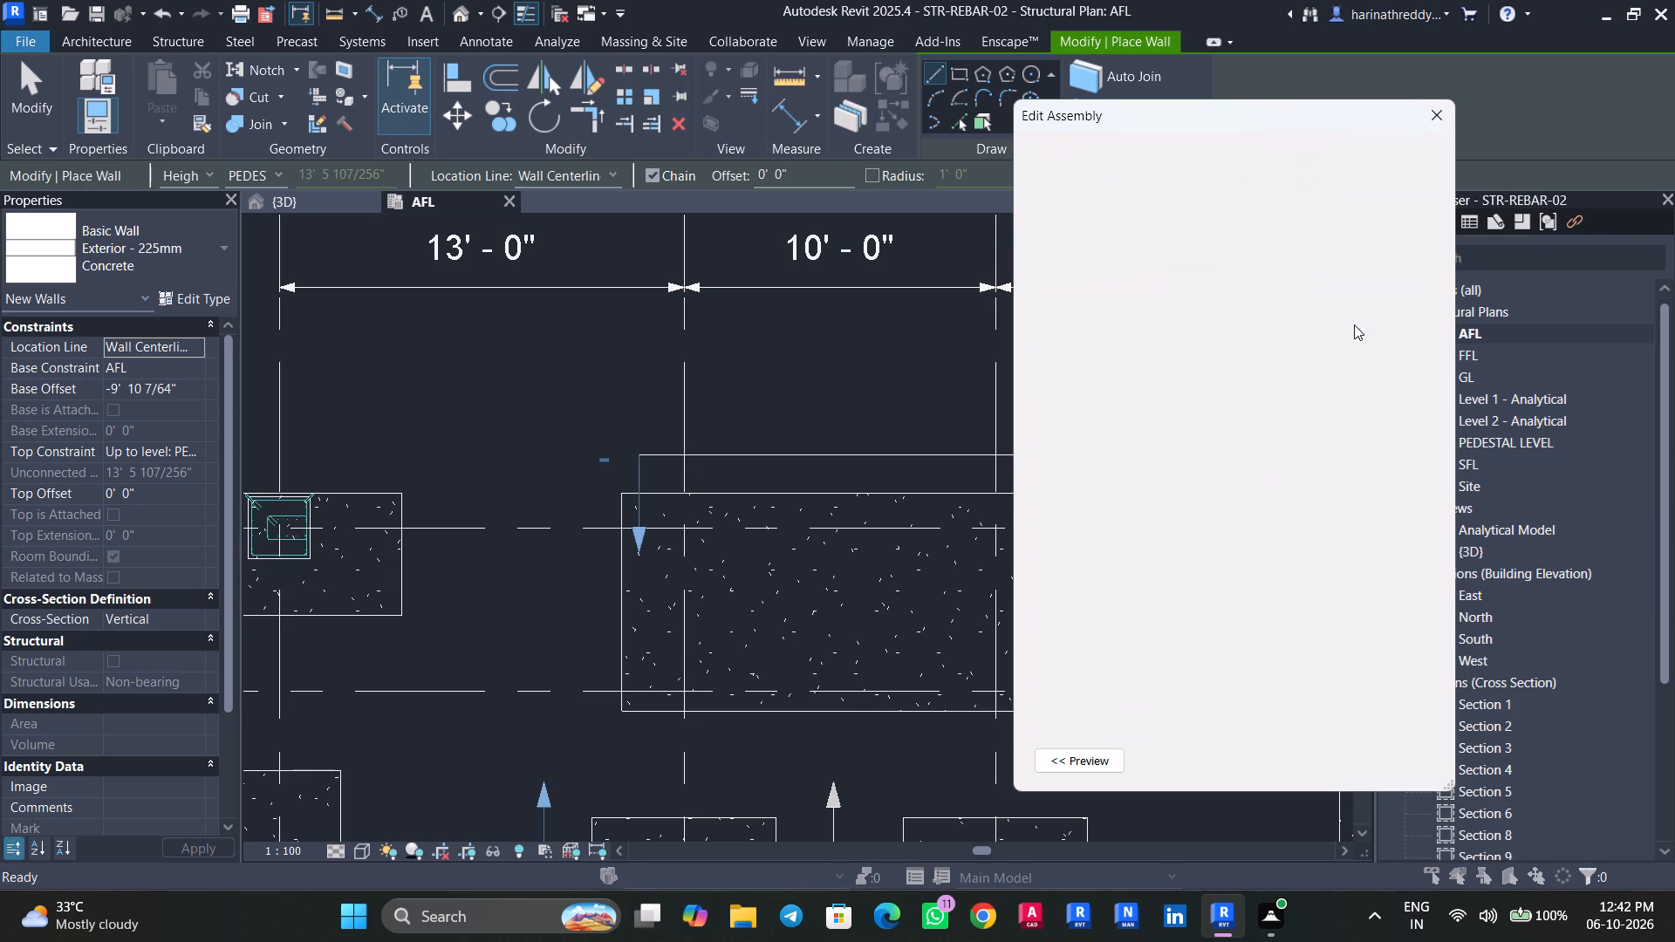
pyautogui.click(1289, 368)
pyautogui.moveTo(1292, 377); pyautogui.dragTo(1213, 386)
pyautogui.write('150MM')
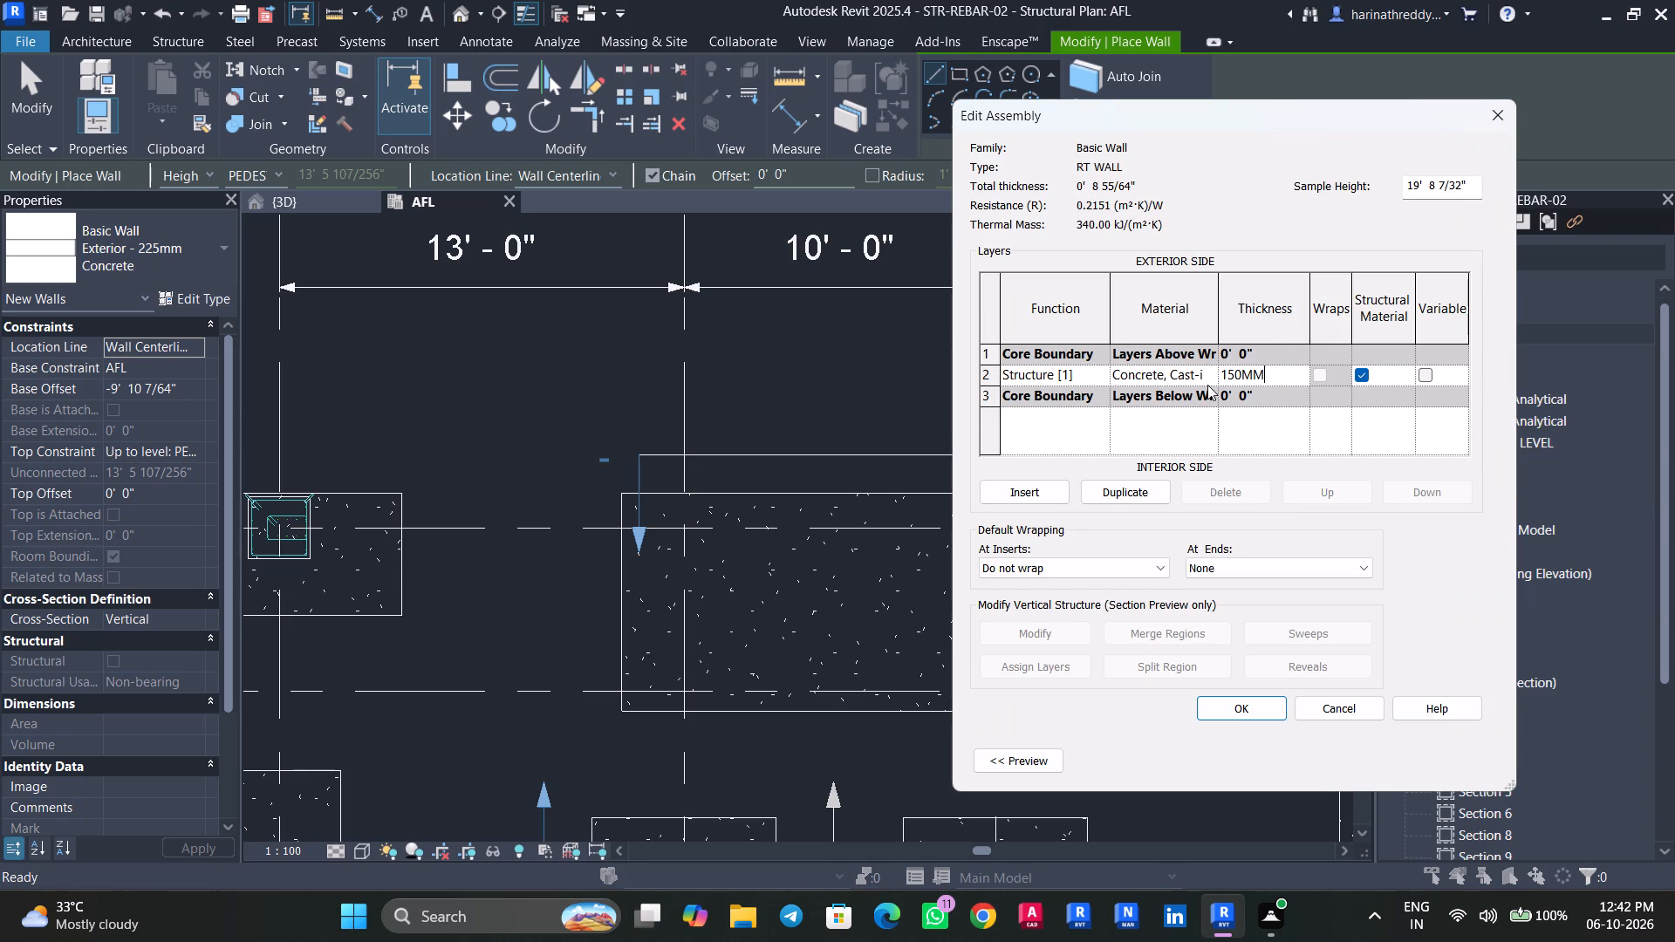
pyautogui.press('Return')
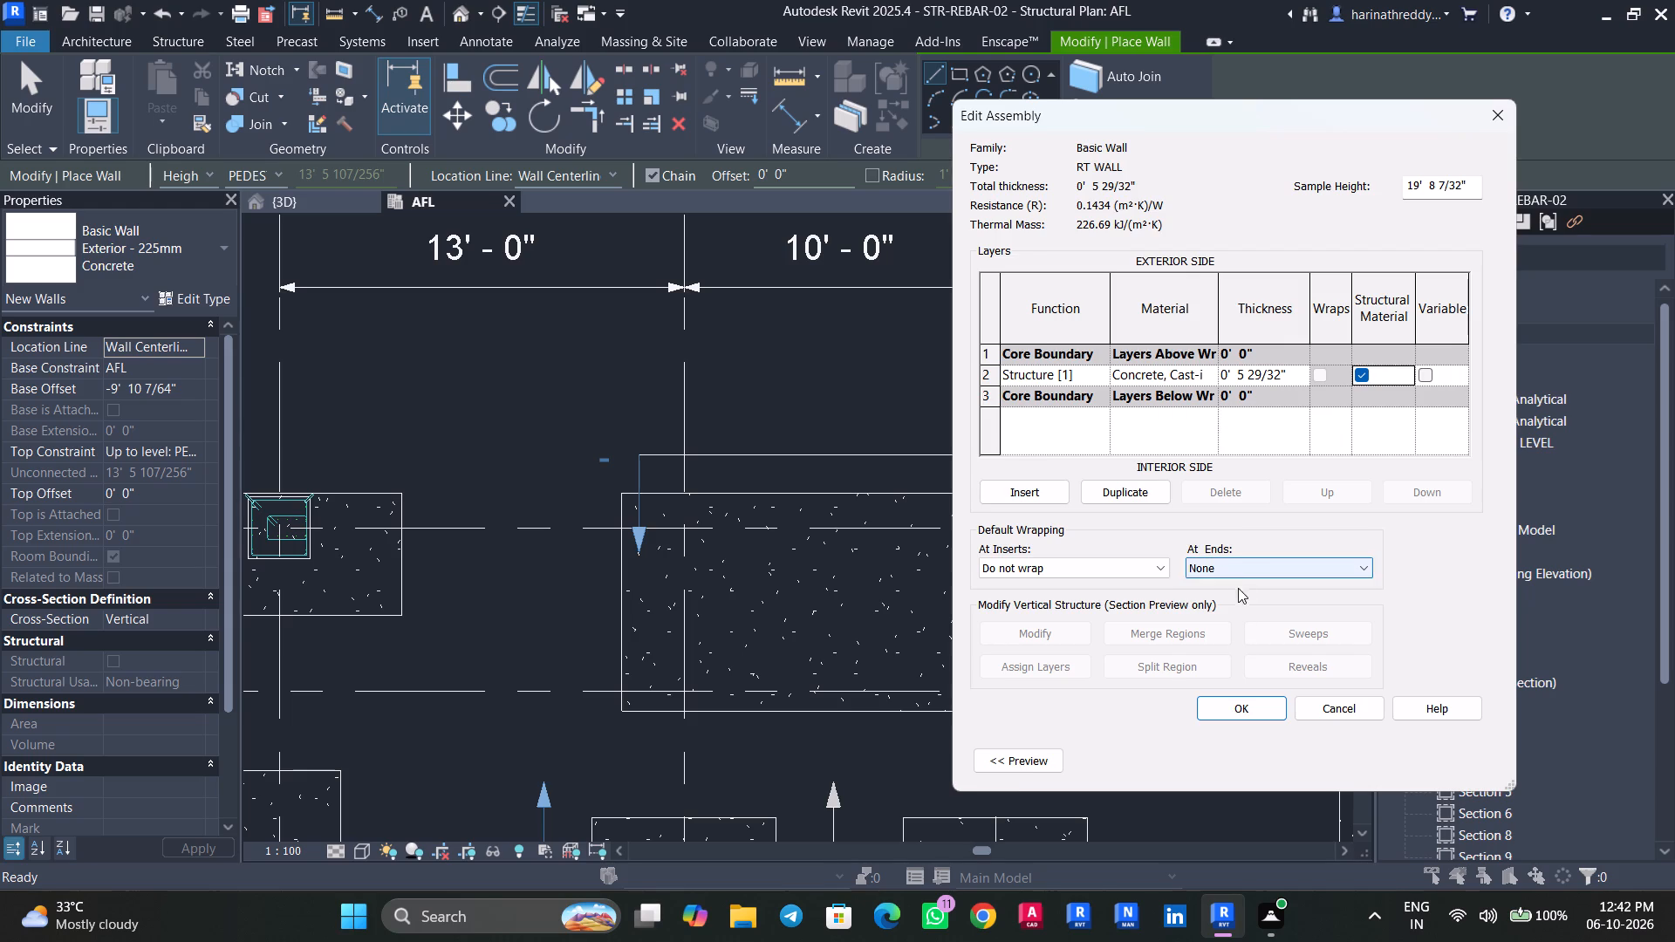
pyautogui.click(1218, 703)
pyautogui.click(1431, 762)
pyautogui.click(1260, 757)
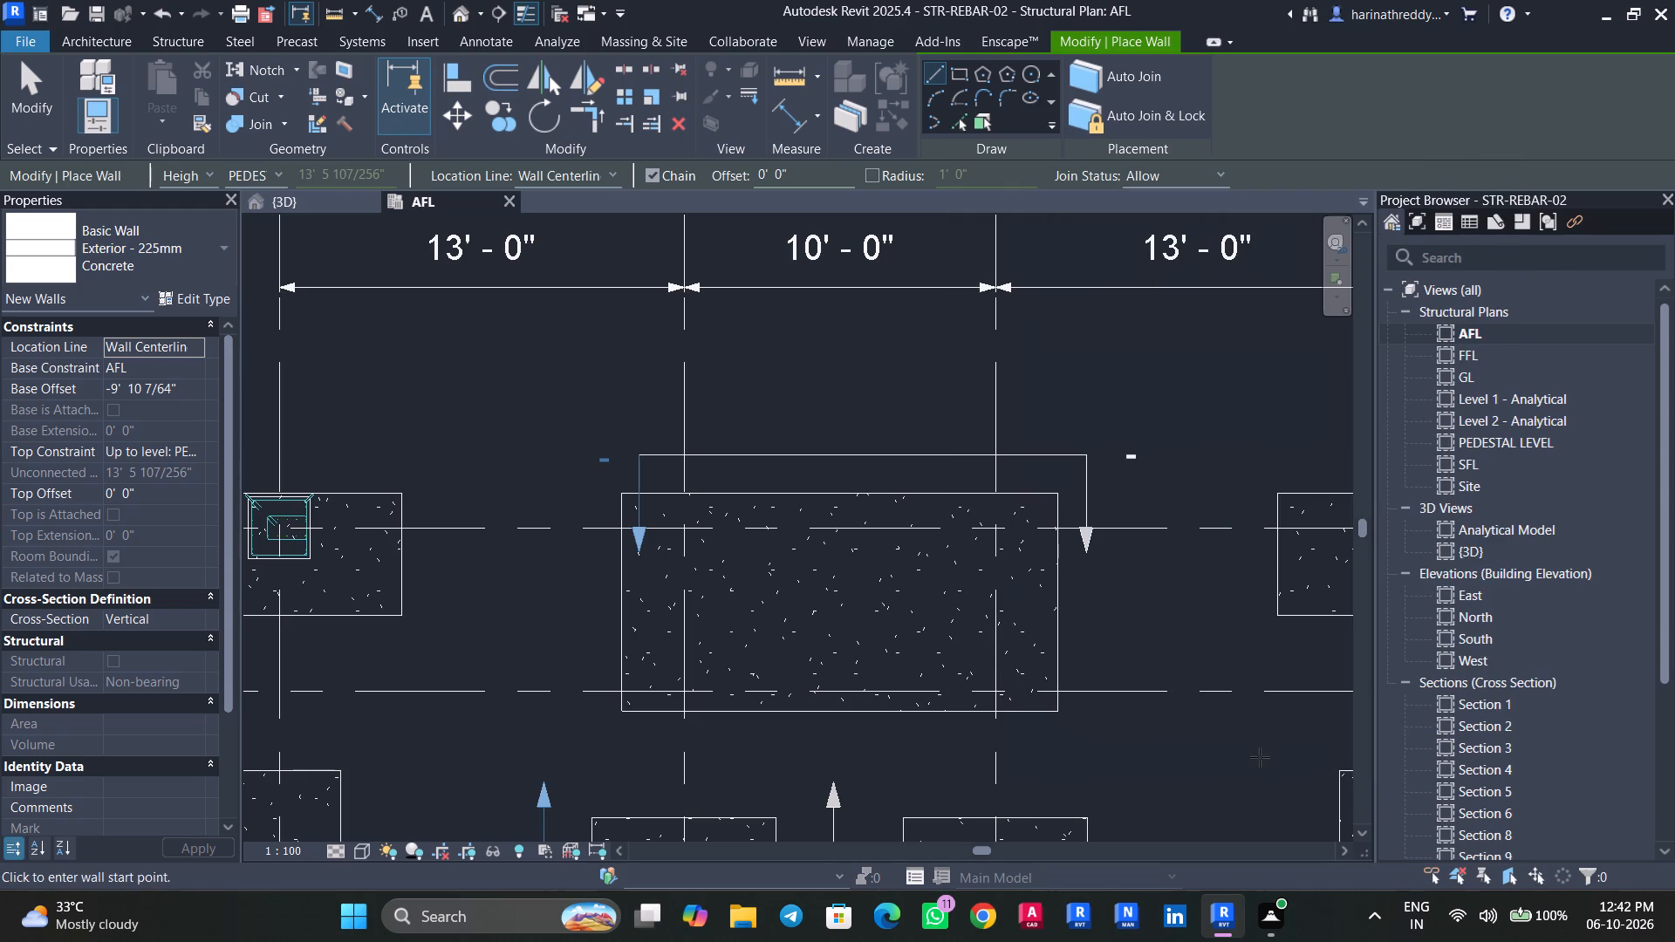
# Draw a rectangular wall enclosure about 10' by 5'-4" on the long footing, with opposite corners on grids 2 and 3.
pyautogui.scroll(5, 665, 516)
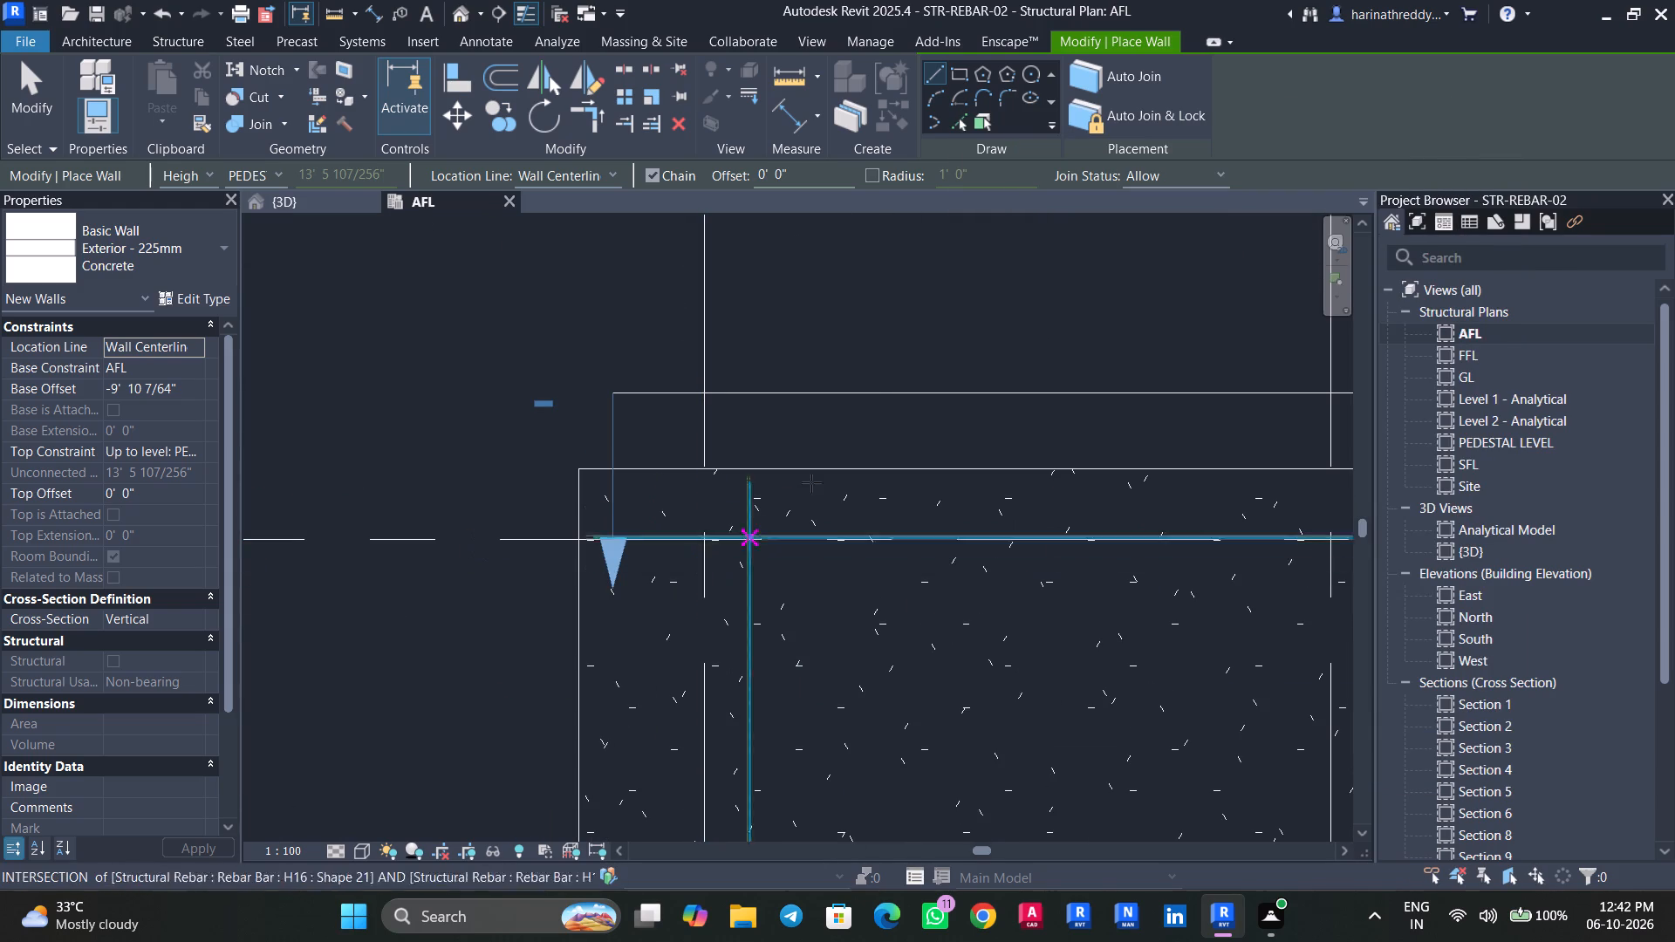
pyautogui.click(958, 72)
pyautogui.click(701, 536)
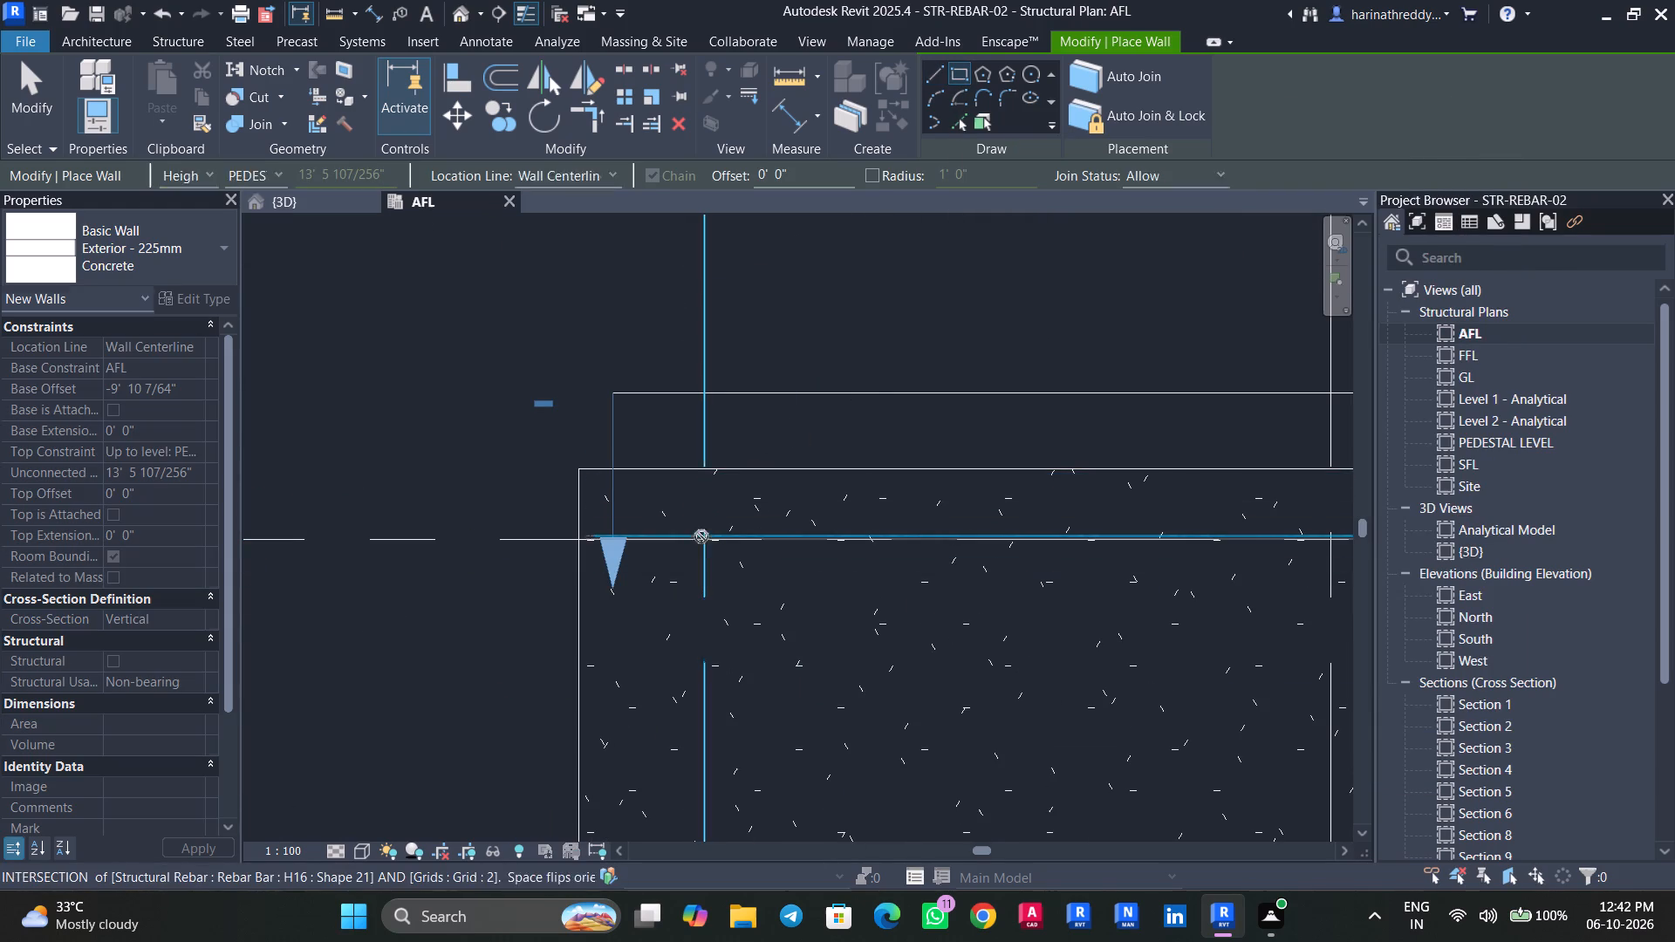
pyautogui.moveTo(909, 672); pyautogui.dragTo(684, 417, button='middle')
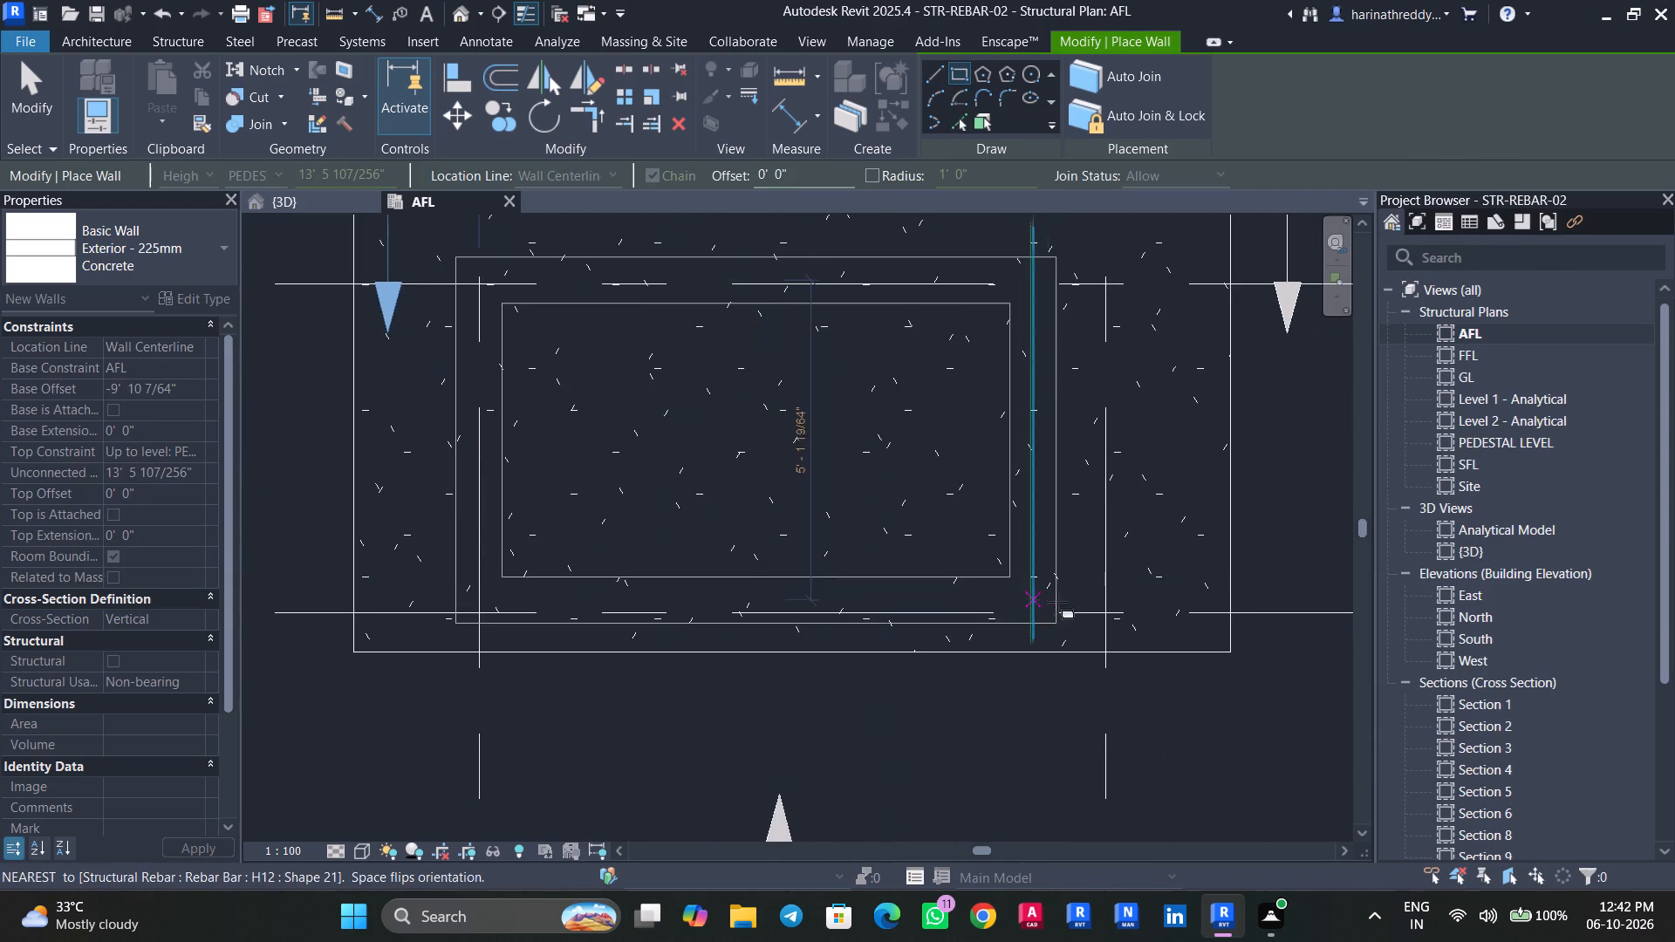
pyautogui.click(1102, 618)
pyautogui.press('Escape')
pyautogui.press('Escape')
pyautogui.press('Escape')
pyautogui.press('Escape')
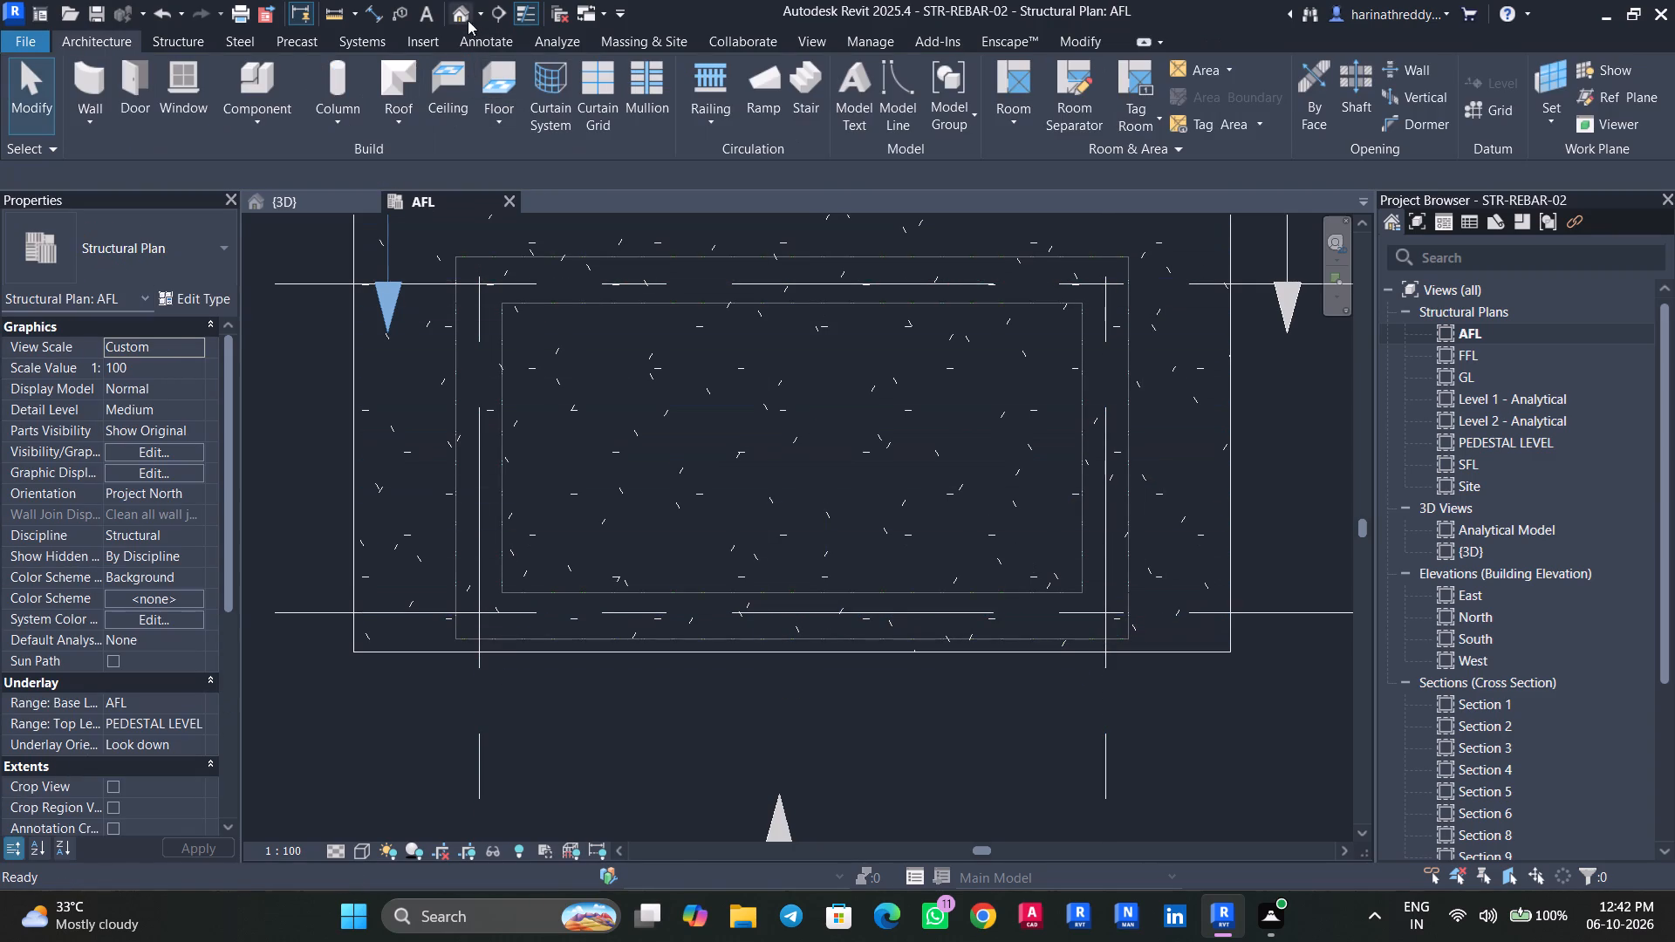
# Open the default 3D view and check the type of the new wall enclosure beneath the building.
pyautogui.click(462, 15)
pyautogui.scroll(-7, 1097, 639)
pyautogui.keyDown('shift'); pyautogui.moveTo(1089, 679); pyautogui.dragTo(1132, 565, button='middle'); pyautogui.keyUp('shift')
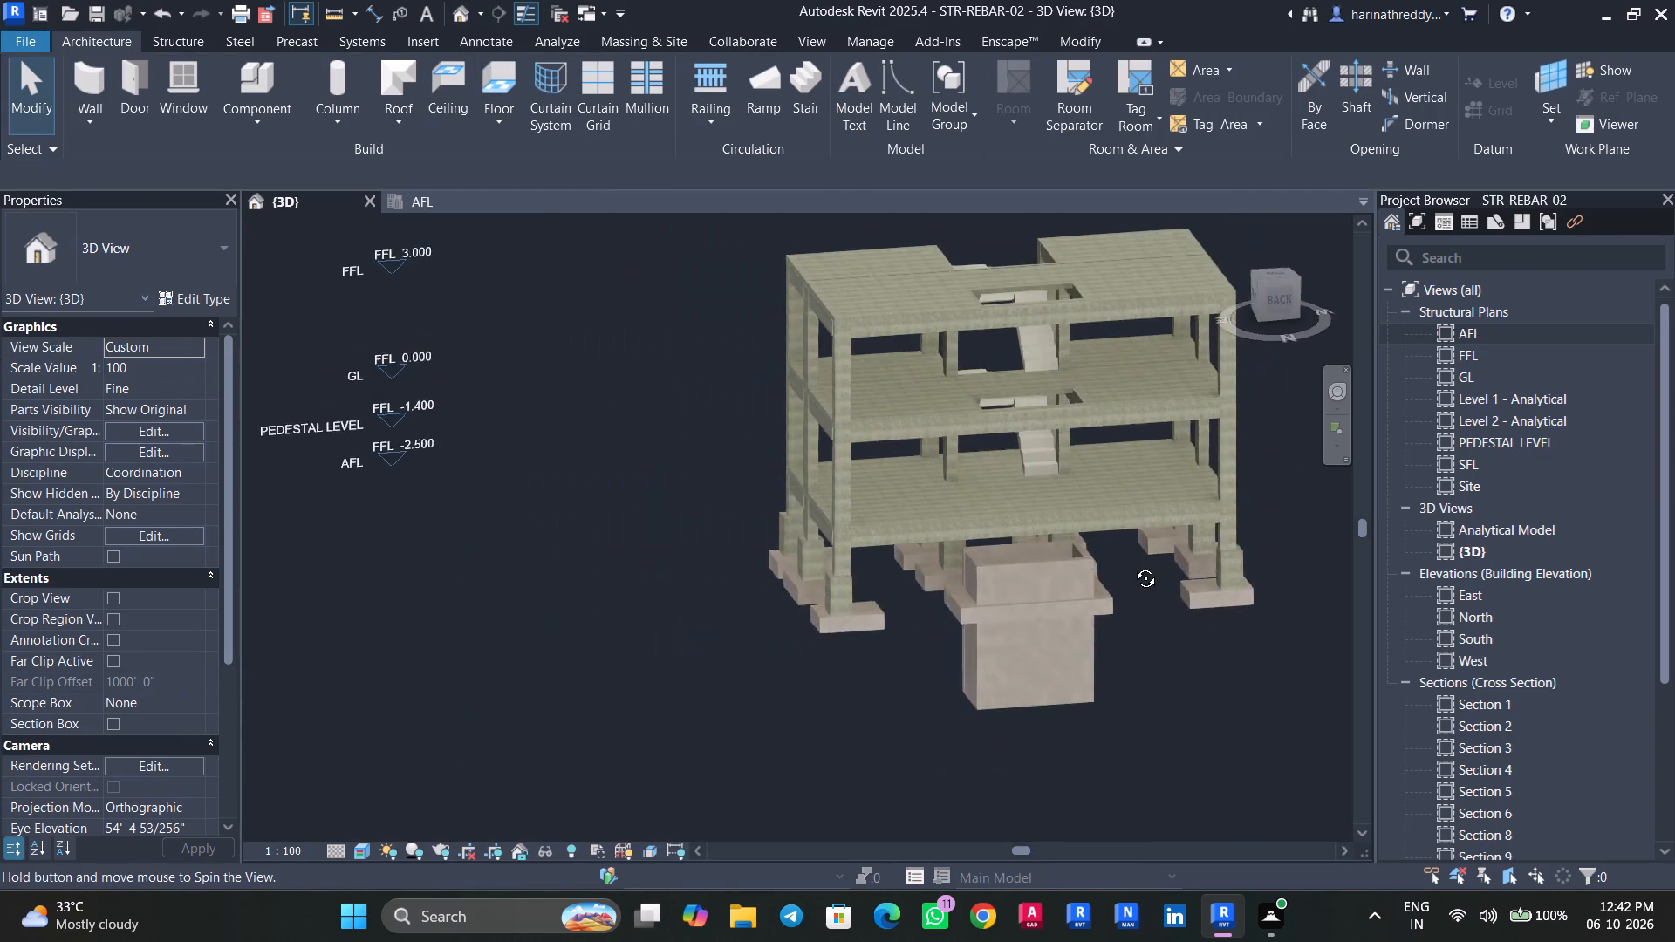
pyautogui.keyDown('shift'); pyautogui.moveTo(1132, 565); pyautogui.dragTo(1147, 467, button='middle'); pyautogui.keyUp('shift')
pyautogui.click(1054, 604)
pyautogui.scroll(1, 1054, 606)
pyautogui.keyDown('shift'); pyautogui.moveTo(1057, 613); pyautogui.dragTo(1138, 716, button='middle'); pyautogui.keyUp('shift')
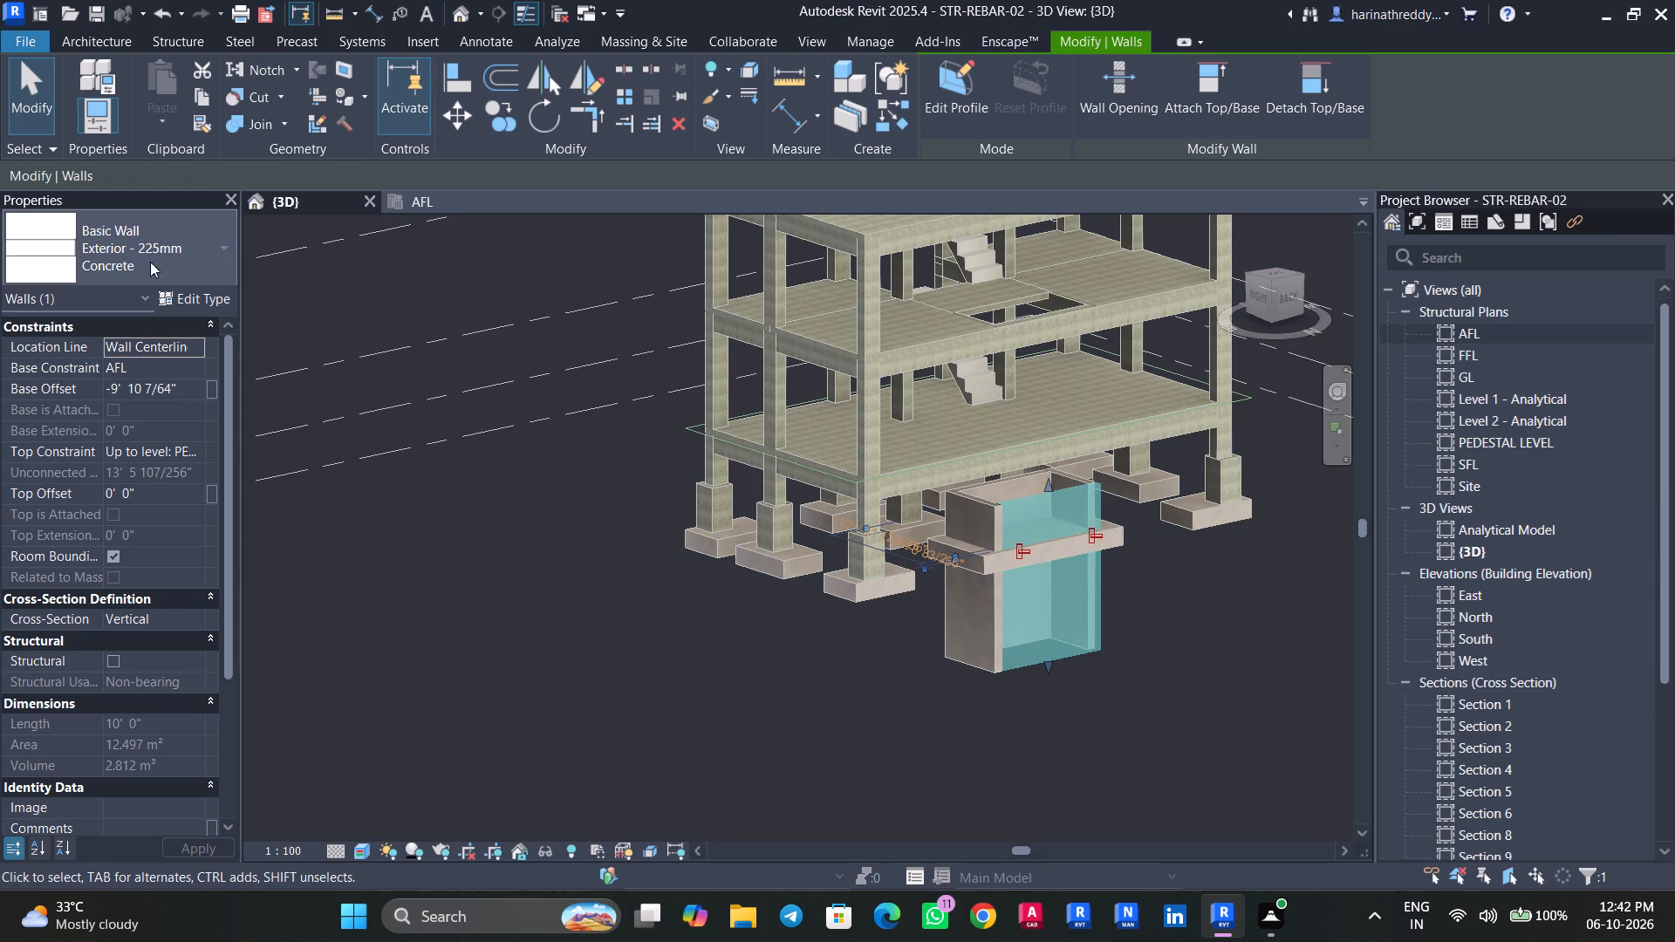
# Turn on the visibility of the Structural Rebar category in the 3D view.
pyautogui.press('Escape')
pyautogui.press('Escape')
pyautogui.write('VV')
pyautogui.click(728, 433)
pyautogui.press('s')
pyautogui.scroll(-3, 719, 468)
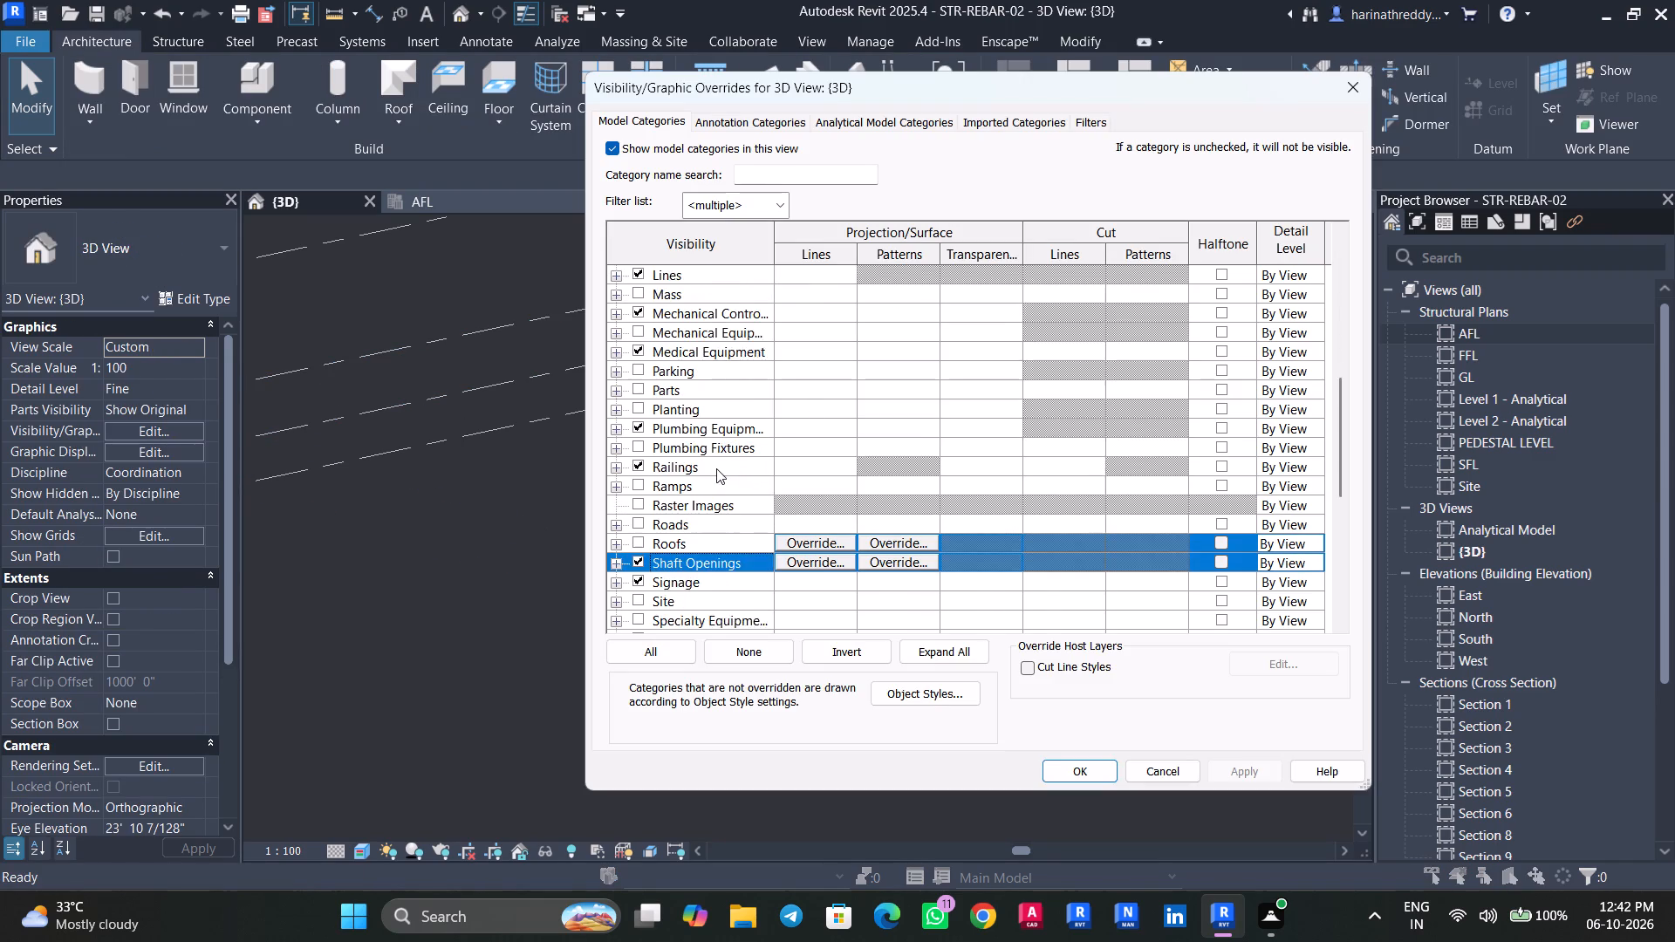
pyautogui.scroll(-19, 716, 468)
pyautogui.click(640, 471)
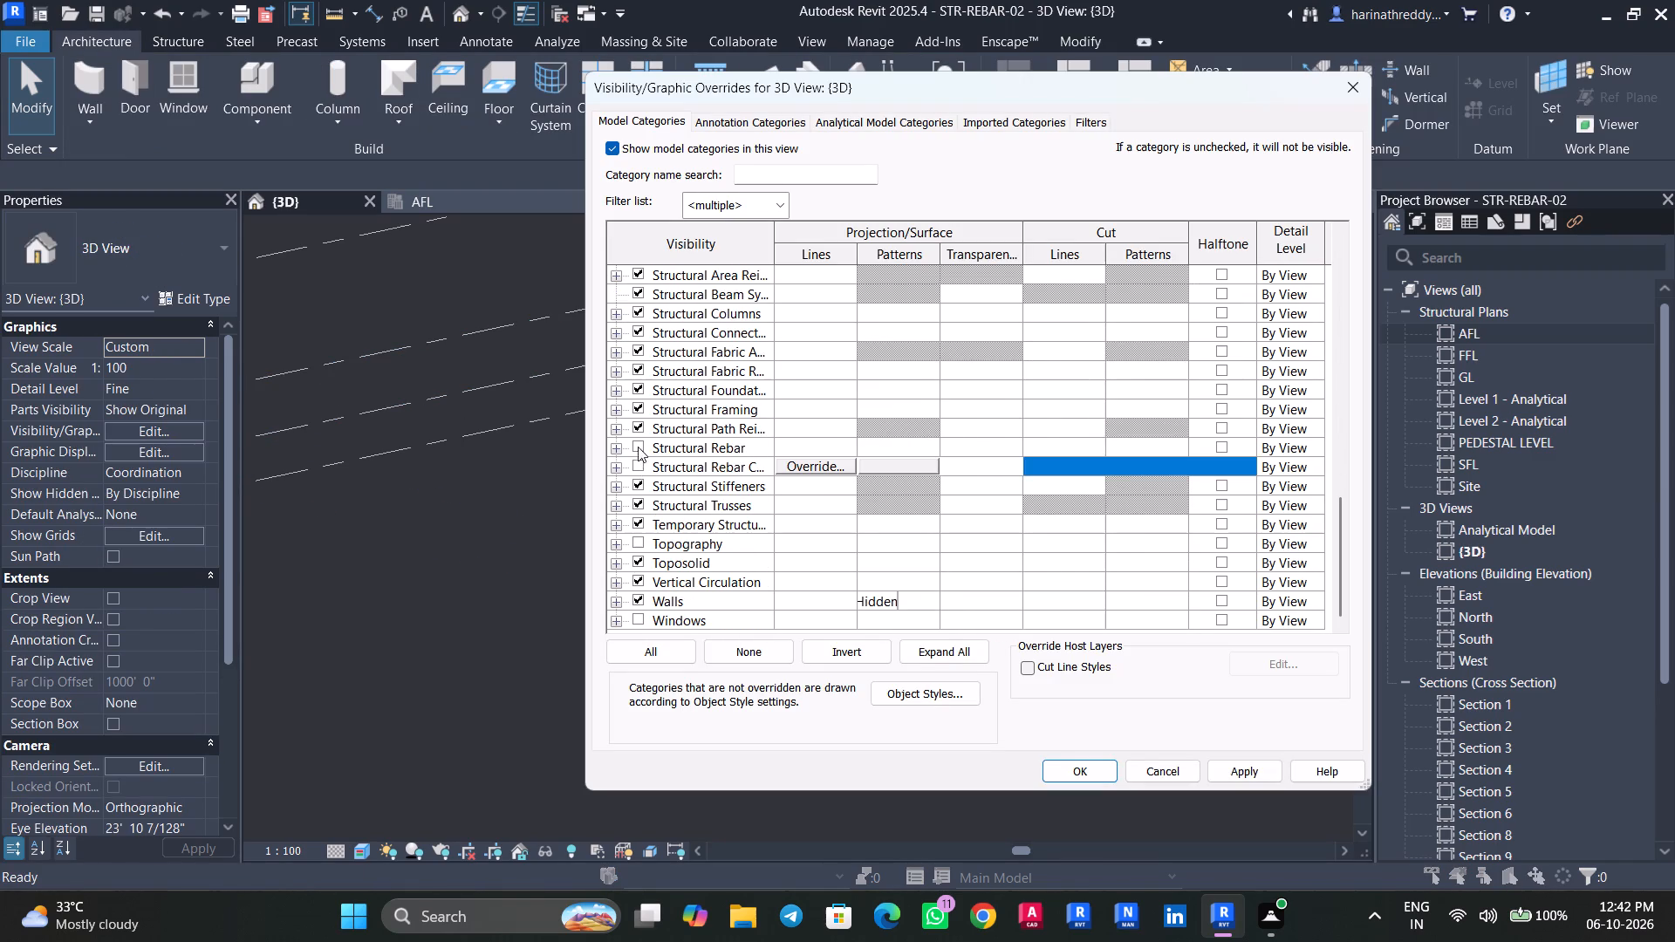
pyautogui.click(638, 447)
pyautogui.click(1231, 774)
pyautogui.click(1073, 769)
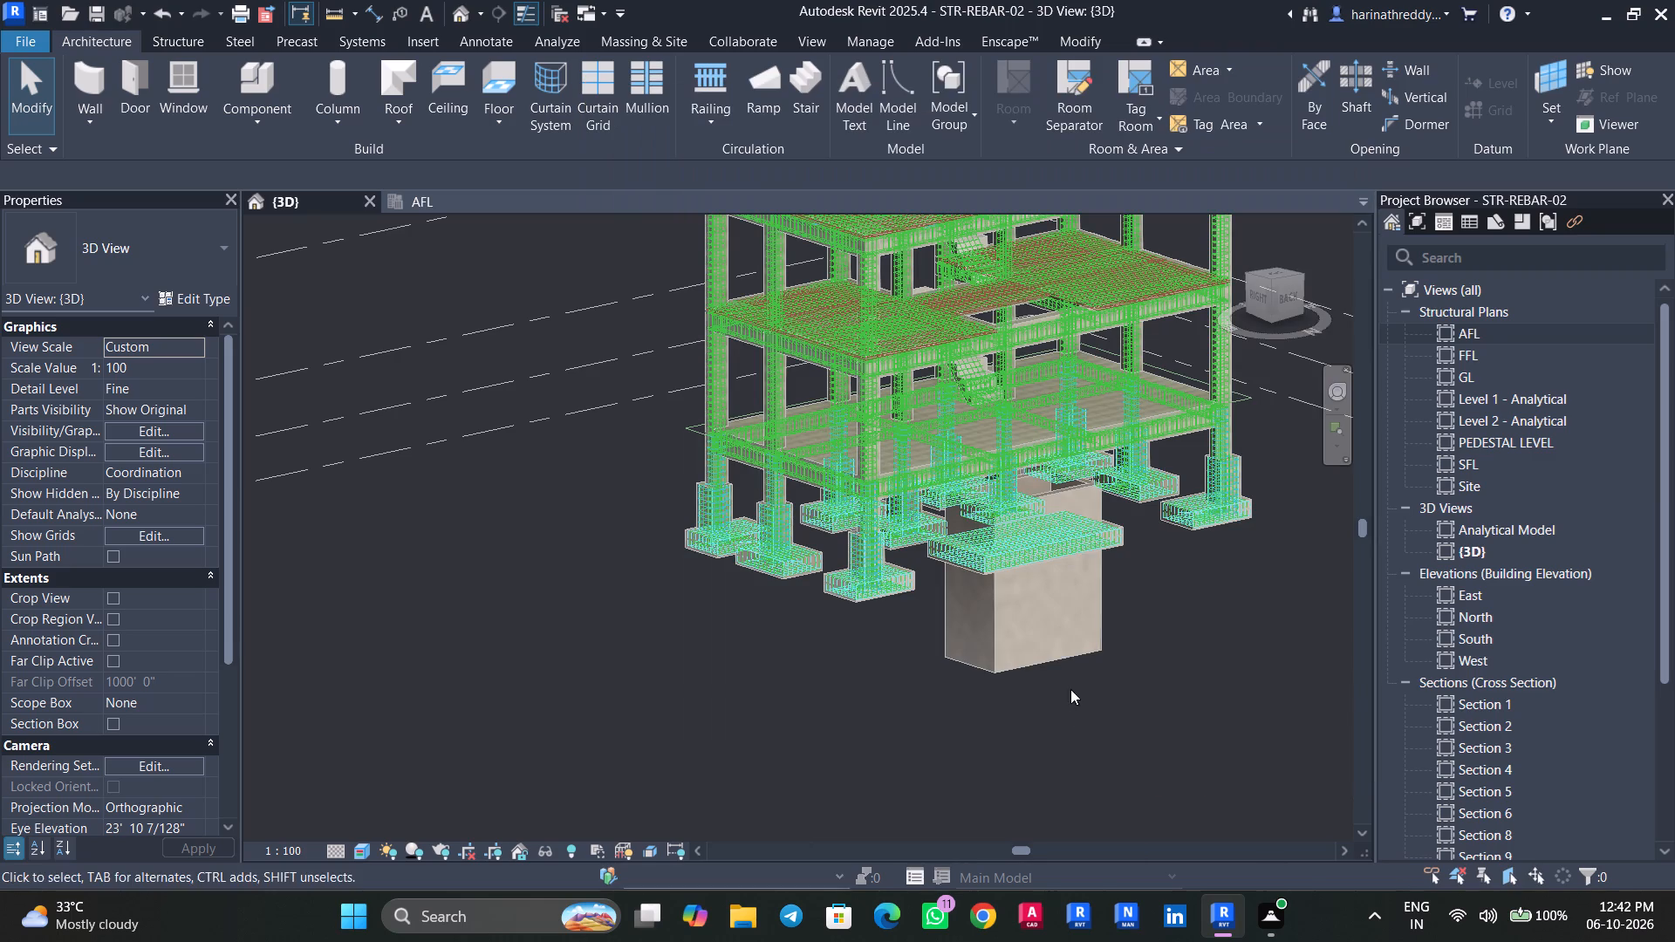
# Examine the enclosure walls from several sides against the footings and the exposed reinforcement, checking their properties.
pyautogui.press('Escape')
pyautogui.press('Escape')
pyautogui.click(1045, 630)
pyautogui.keyDown('shift'); pyautogui.moveTo(1145, 659); pyautogui.dragTo(1123, 660, button='middle'); pyautogui.keyUp('shift')
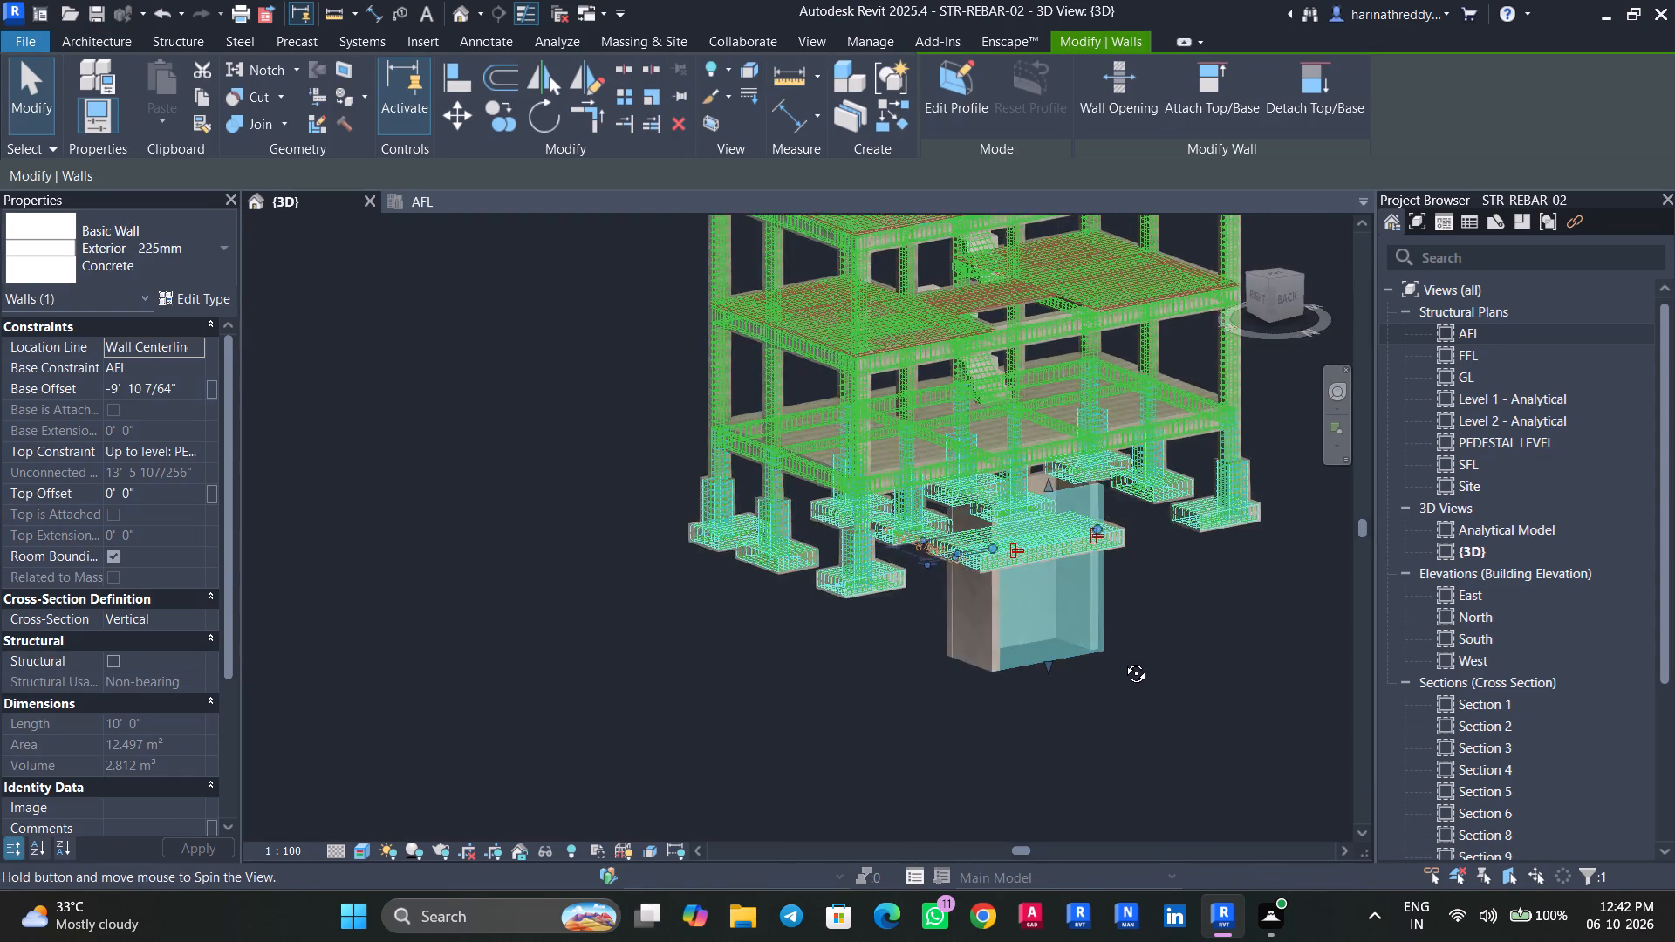
pyautogui.keyDown('shift'); pyautogui.moveTo(1123, 660); pyautogui.dragTo(1178, 640, button='middle'); pyautogui.keyUp('shift')
pyautogui.scroll(5, 1056, 628)
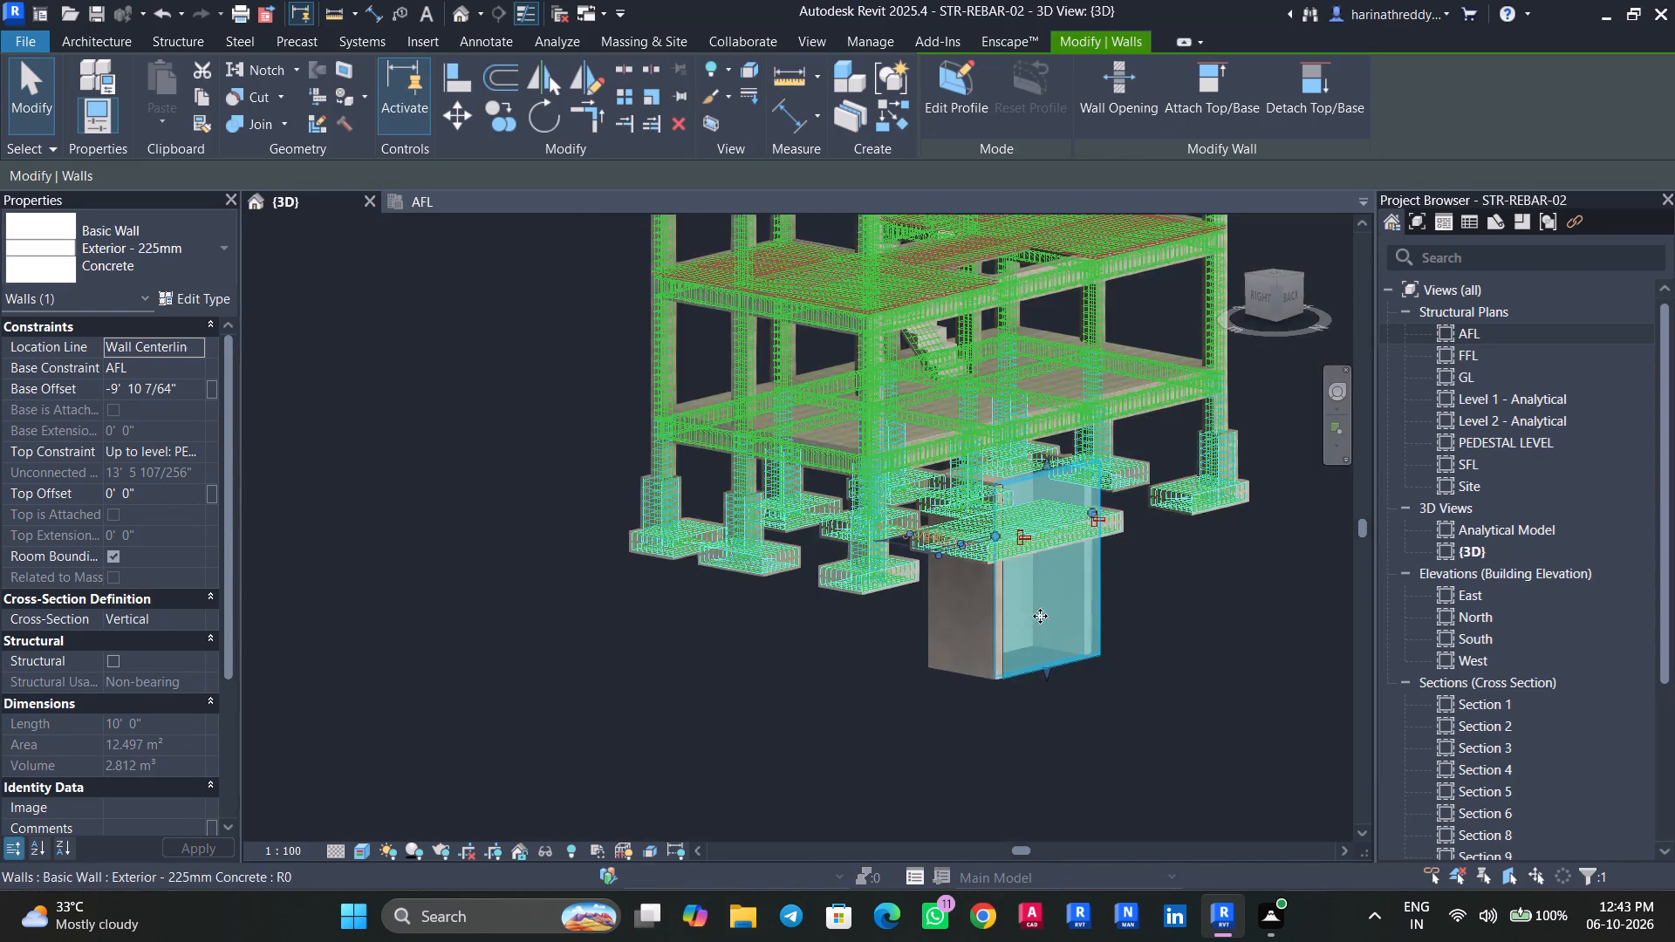
pyautogui.scroll(5, 1040, 616)
pyautogui.press('Escape')
pyautogui.press('Escape')
pyautogui.click(932, 639)
pyautogui.scroll(-4, 932, 639)
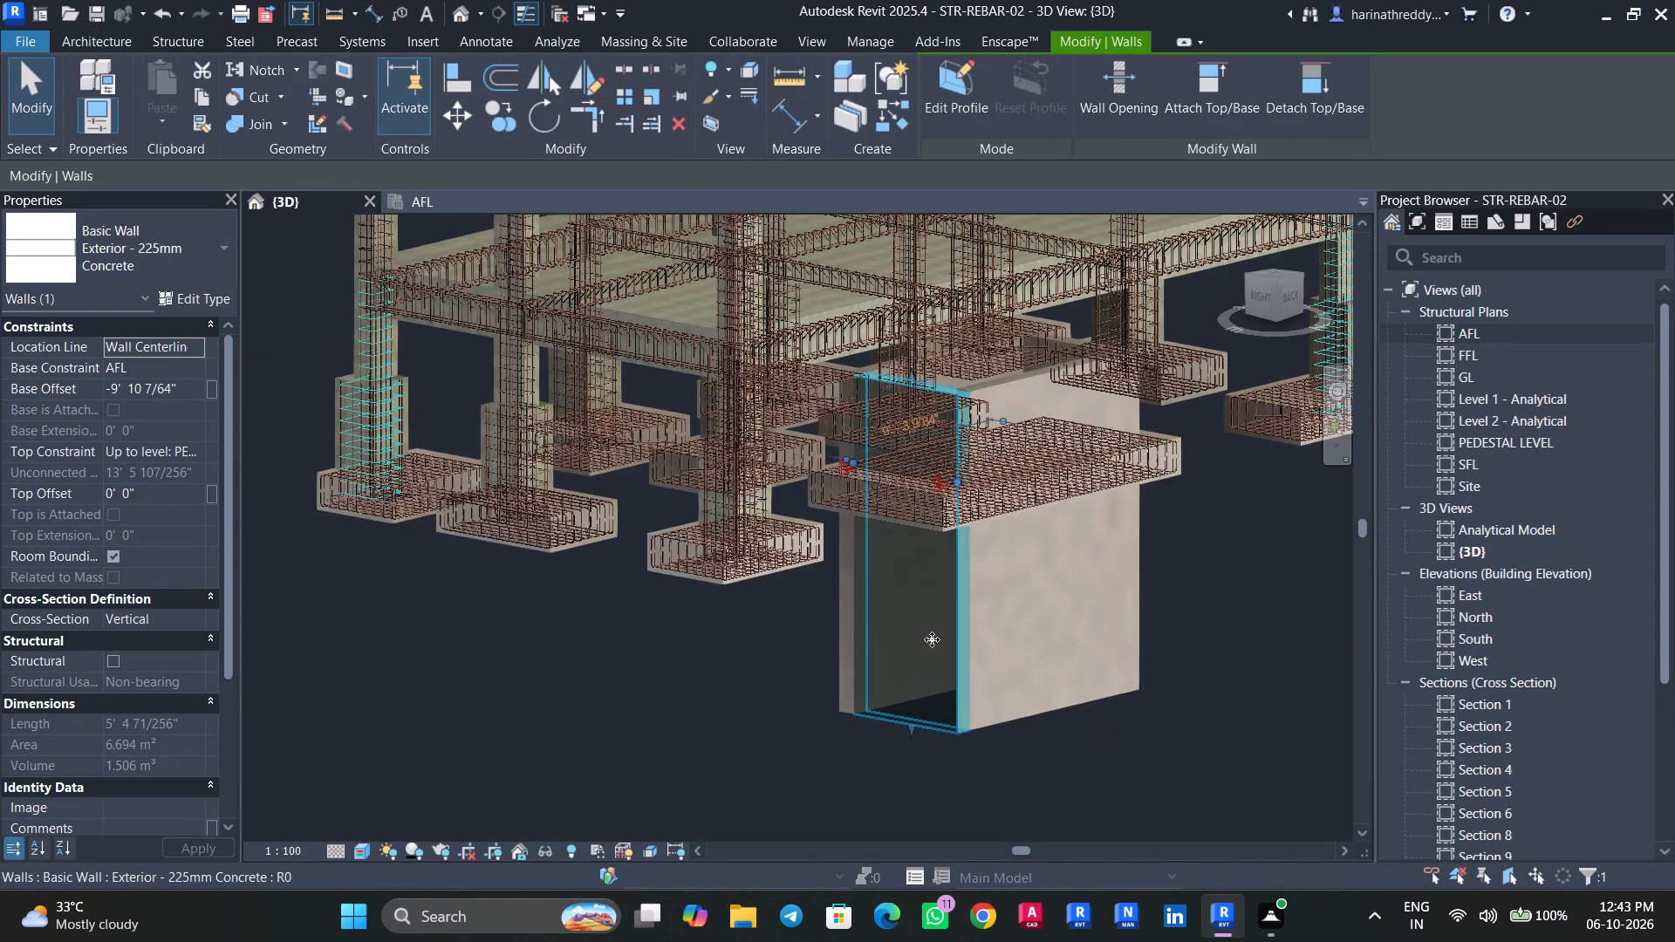
pyautogui.scroll(-5, 932, 639)
pyautogui.keyDown('shift'); pyautogui.moveTo(960, 662); pyautogui.dragTo(1168, 652, button='middle'); pyautogui.keyUp('shift')
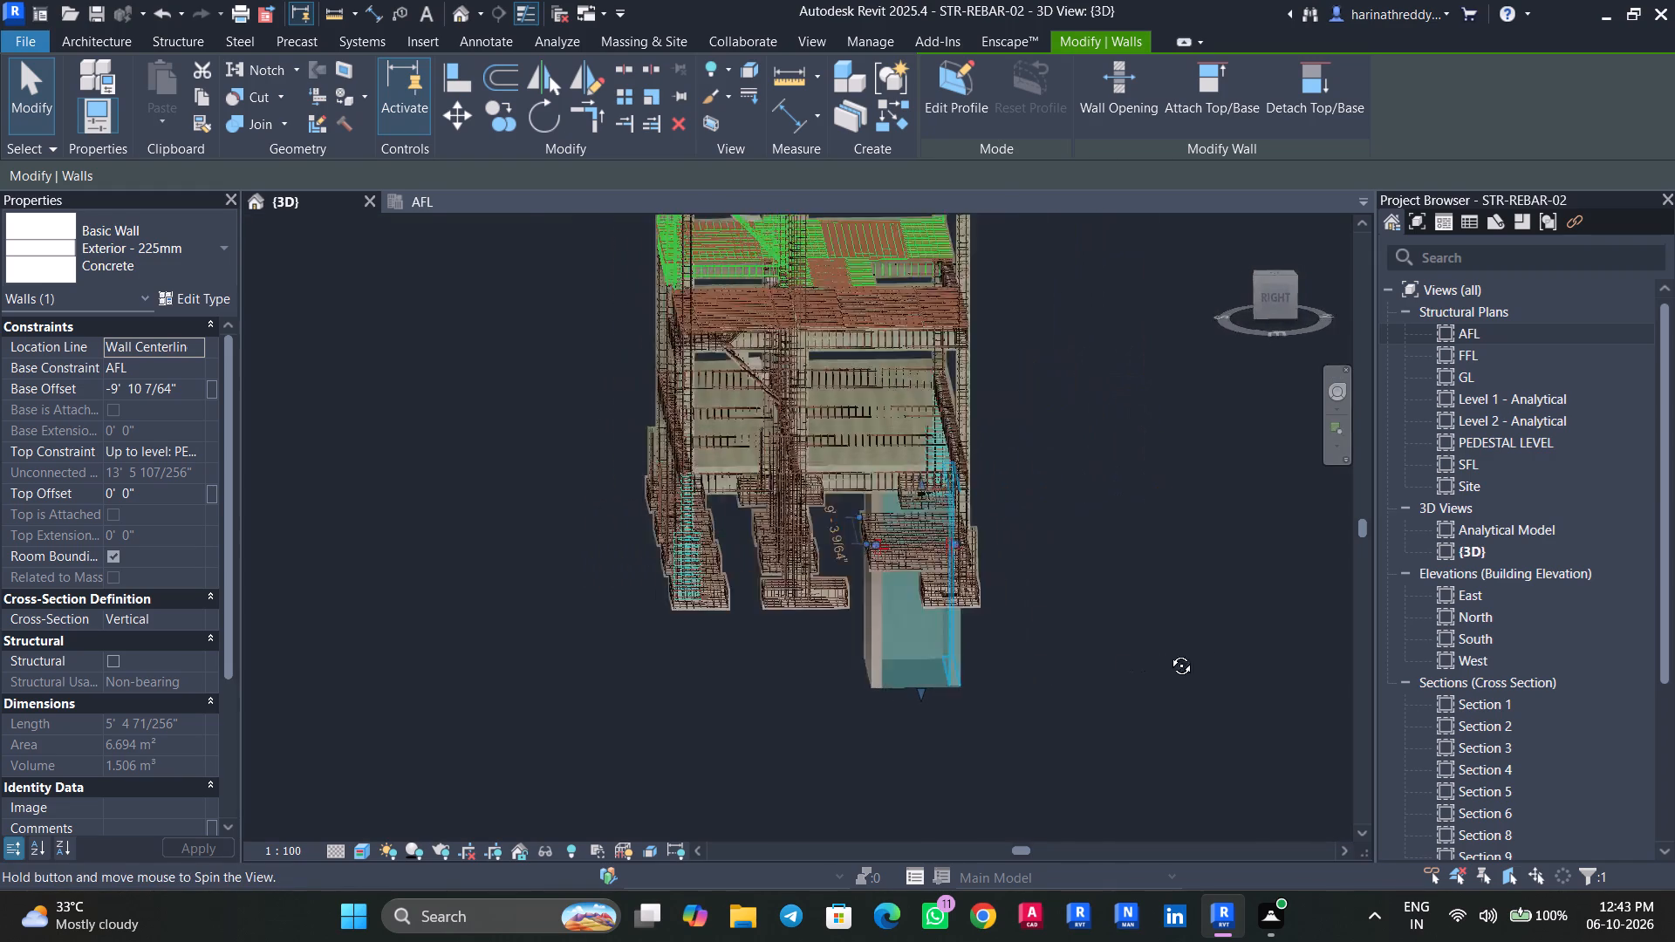
pyautogui.keyDown('shift'); pyautogui.moveTo(1168, 652); pyautogui.dragTo(1290, 631, button='middle'); pyautogui.keyUp('shift')
# Delete all four Exterior - 225mm Concrete walls of the enclosure on the long footing.
pyautogui.press('Escape')
pyautogui.click(852, 668)
pyautogui.scroll(5, 852, 668)
pyautogui.keyDown('shift'); pyautogui.moveTo(852, 668); pyautogui.dragTo(1014, 657, button='middle'); pyautogui.keyUp('shift')
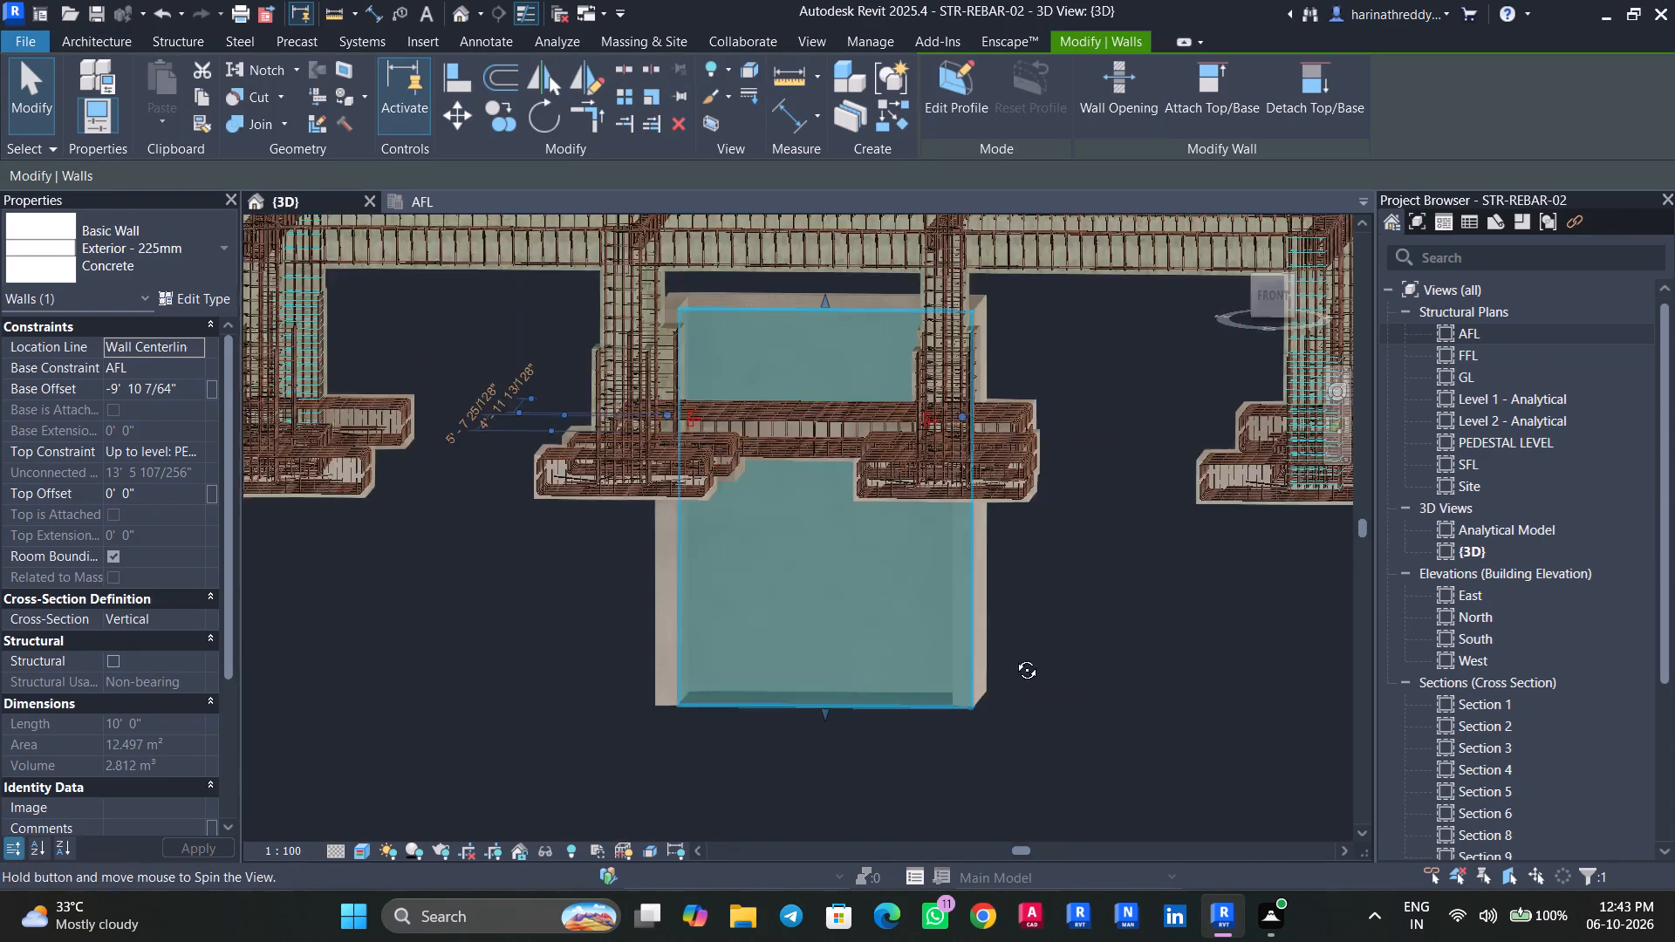
pyautogui.keyDown('shift'); pyautogui.moveTo(1014, 657); pyautogui.dragTo(1079, 687, button='middle'); pyautogui.keyUp('shift')
pyautogui.press('Delete')
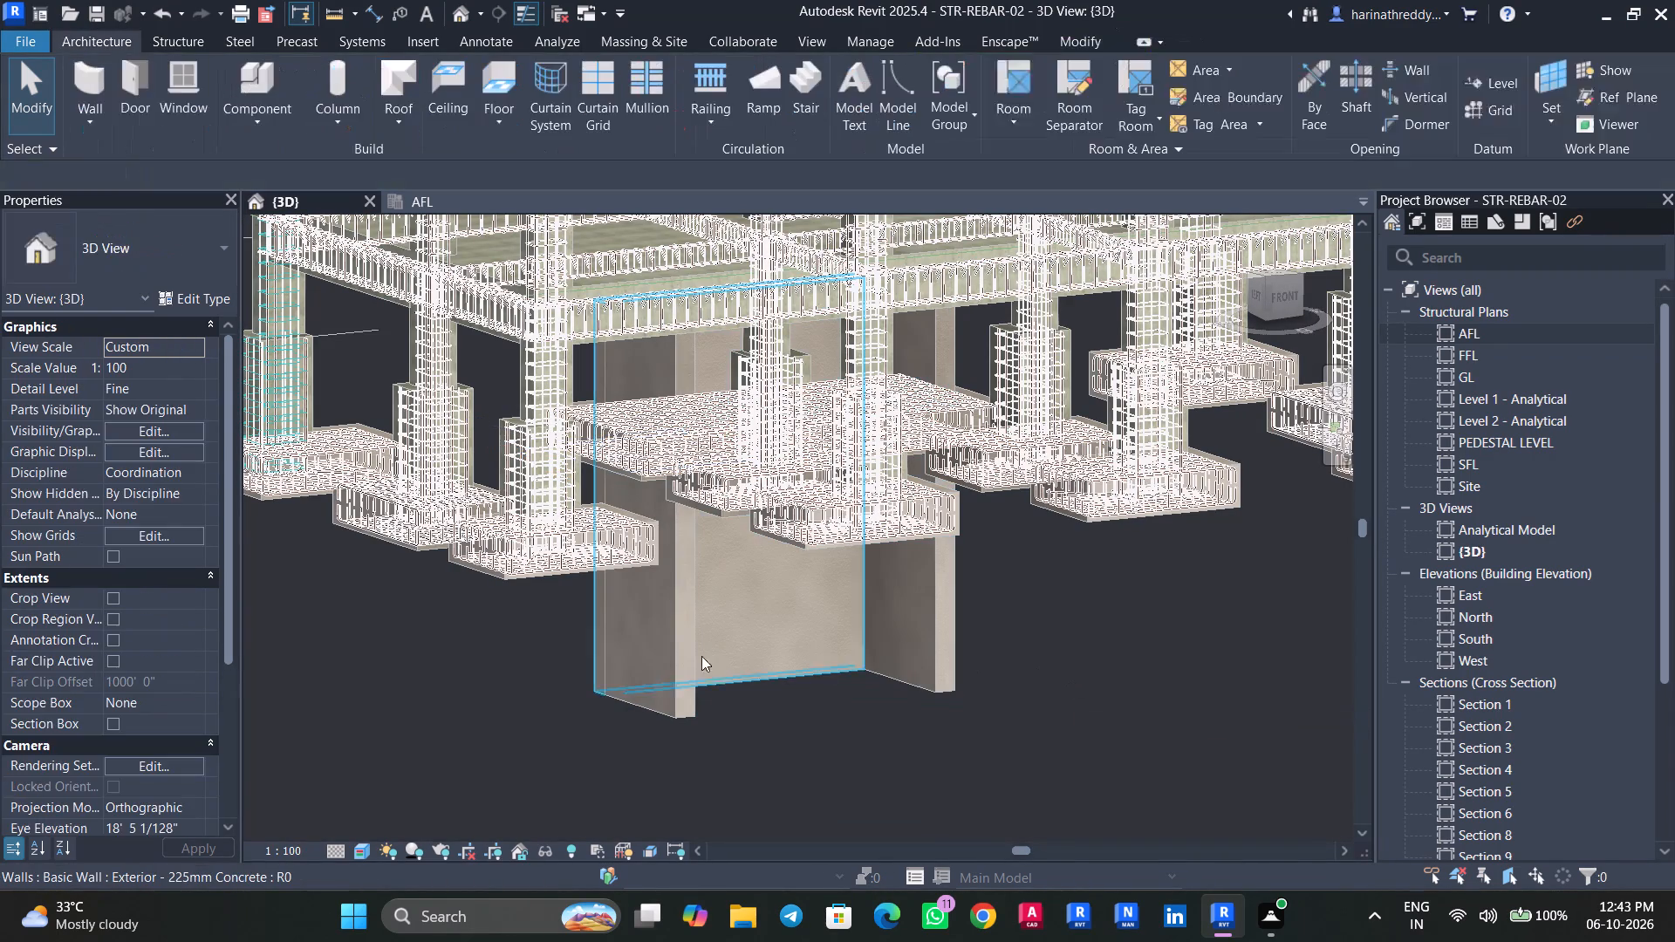
pyautogui.click(686, 652)
pyautogui.press('Delete')
pyautogui.click(723, 623)
pyautogui.press('Delete')
pyautogui.click(897, 655)
pyautogui.press('Delete')
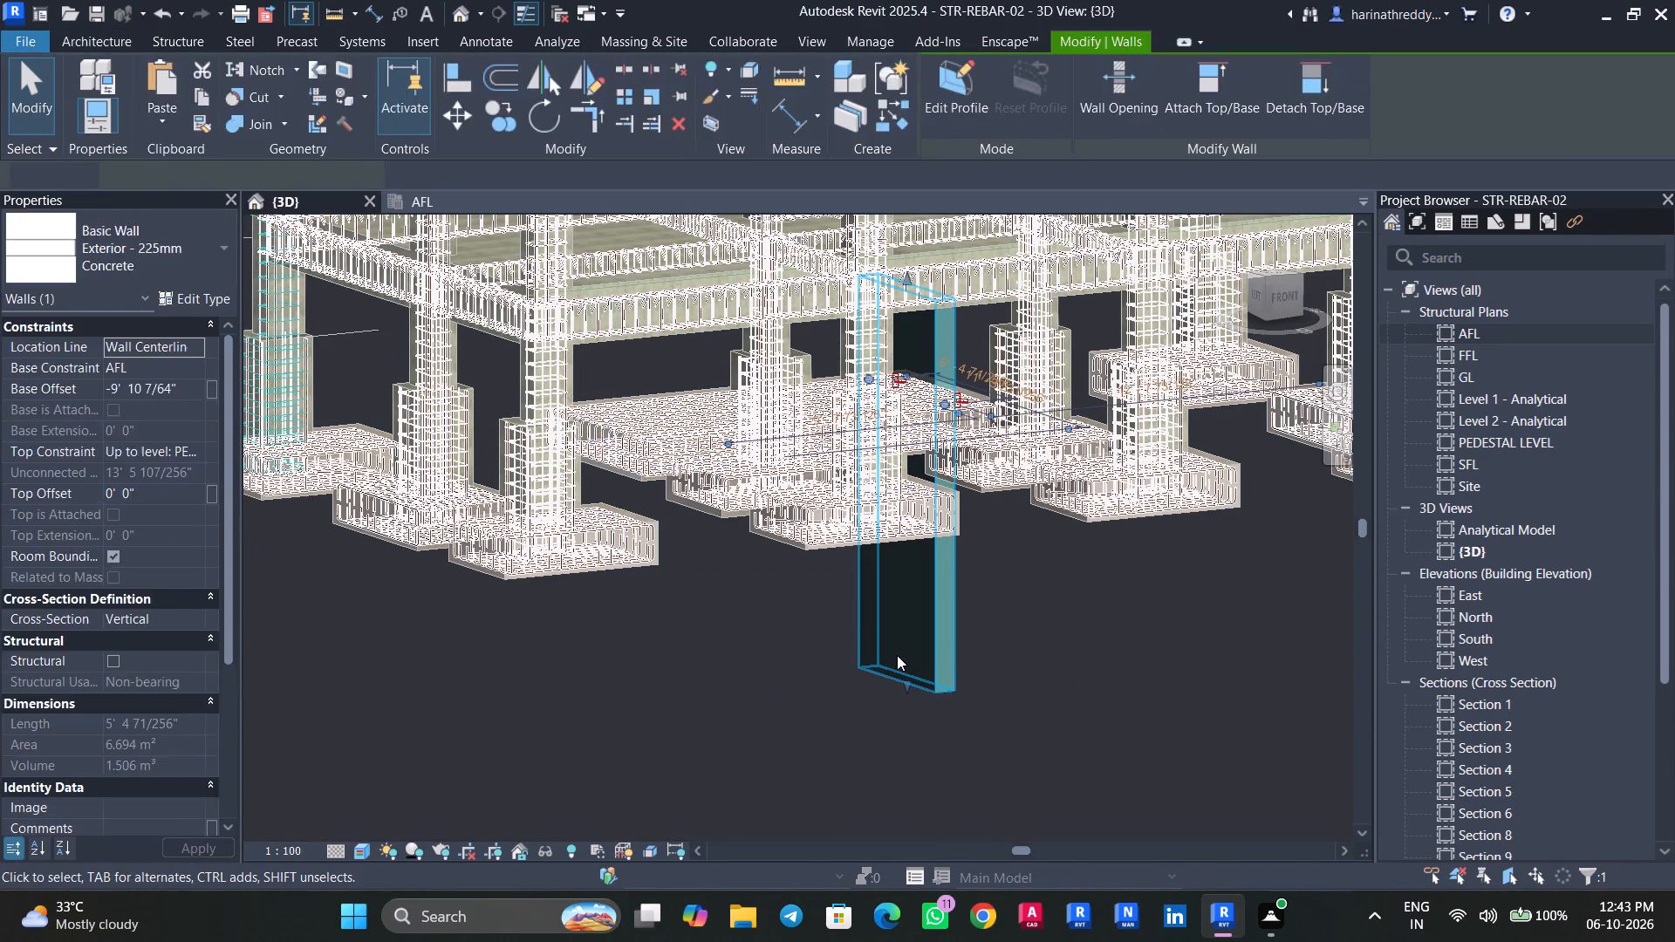
# Save the STR-REBAR-02 project and close it.
pyautogui.scroll(-3, 899, 660)
pyautogui.keyDown('shift'); pyautogui.moveTo(931, 687); pyautogui.dragTo(612, 747, button='middle'); pyautogui.keyUp('shift')
pyautogui.scroll(-2, 612, 701)
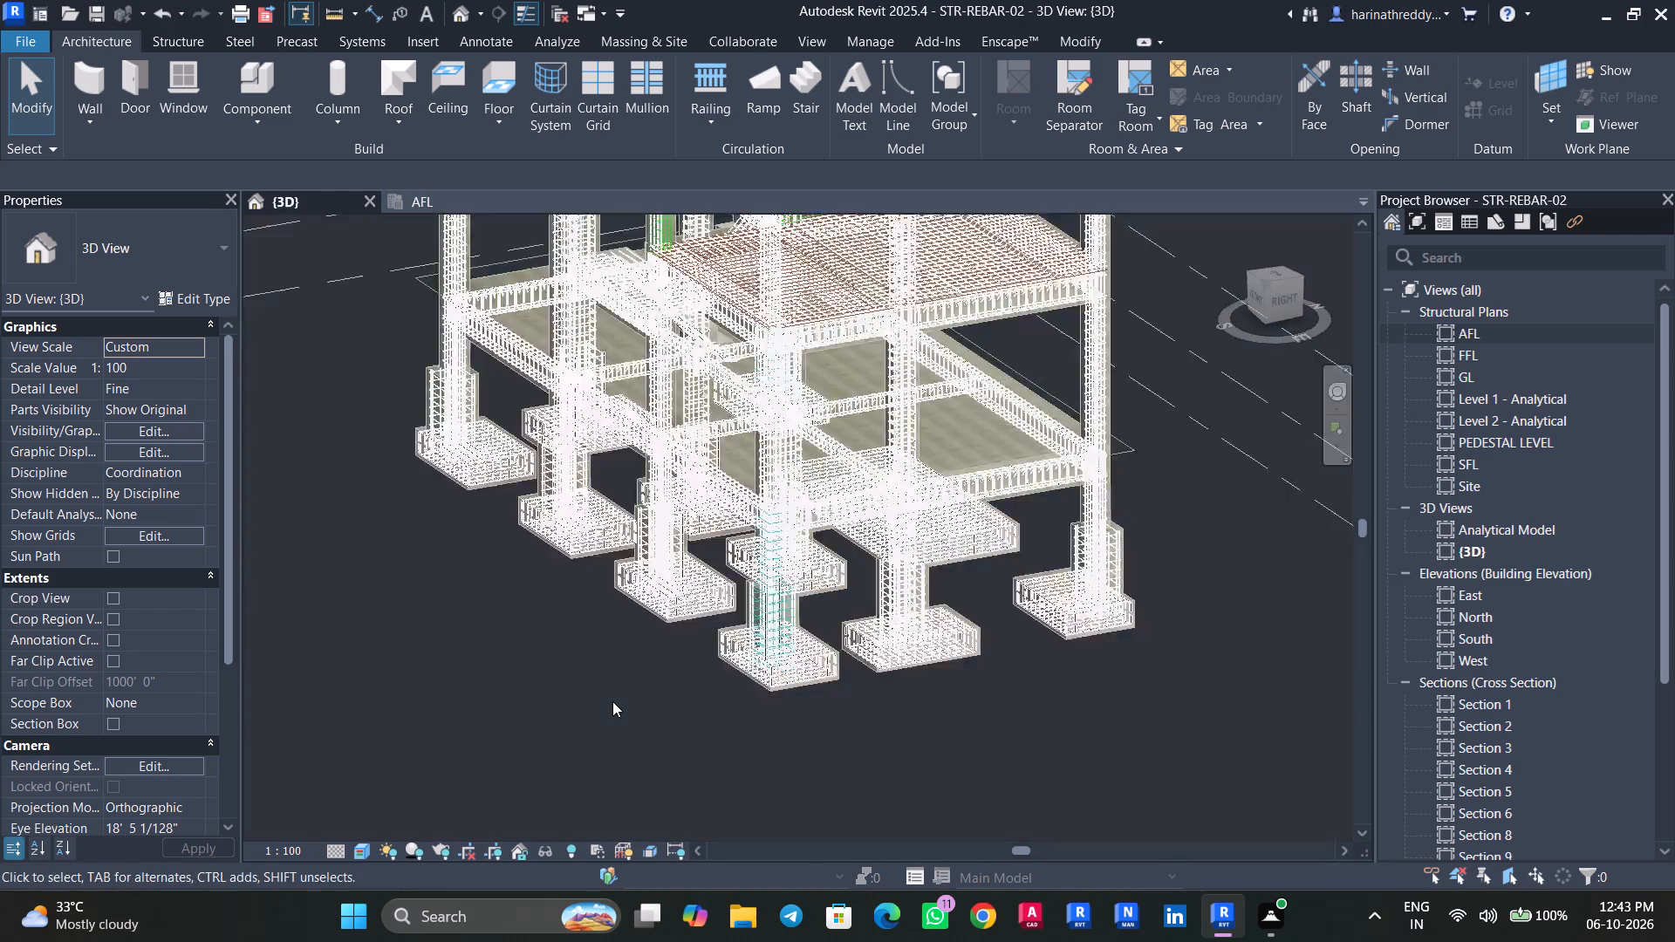
pyautogui.scroll(-2, 612, 701)
pyautogui.hotkey('ctrl', 's')
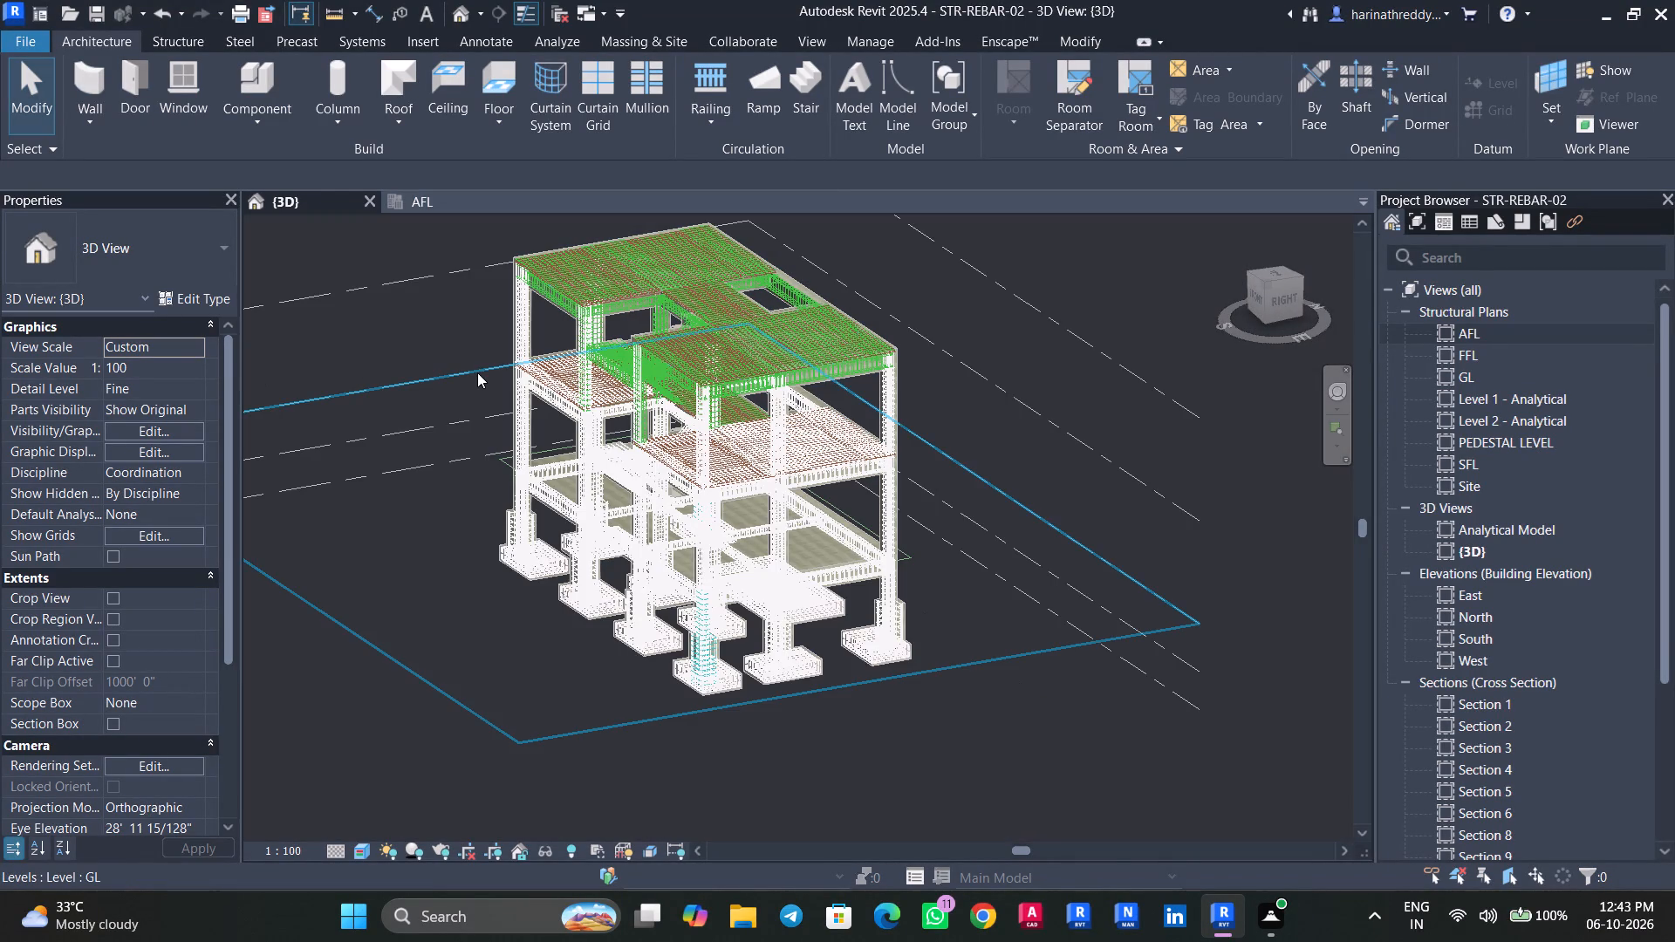
pyautogui.hotkey('ctrl', 'w')
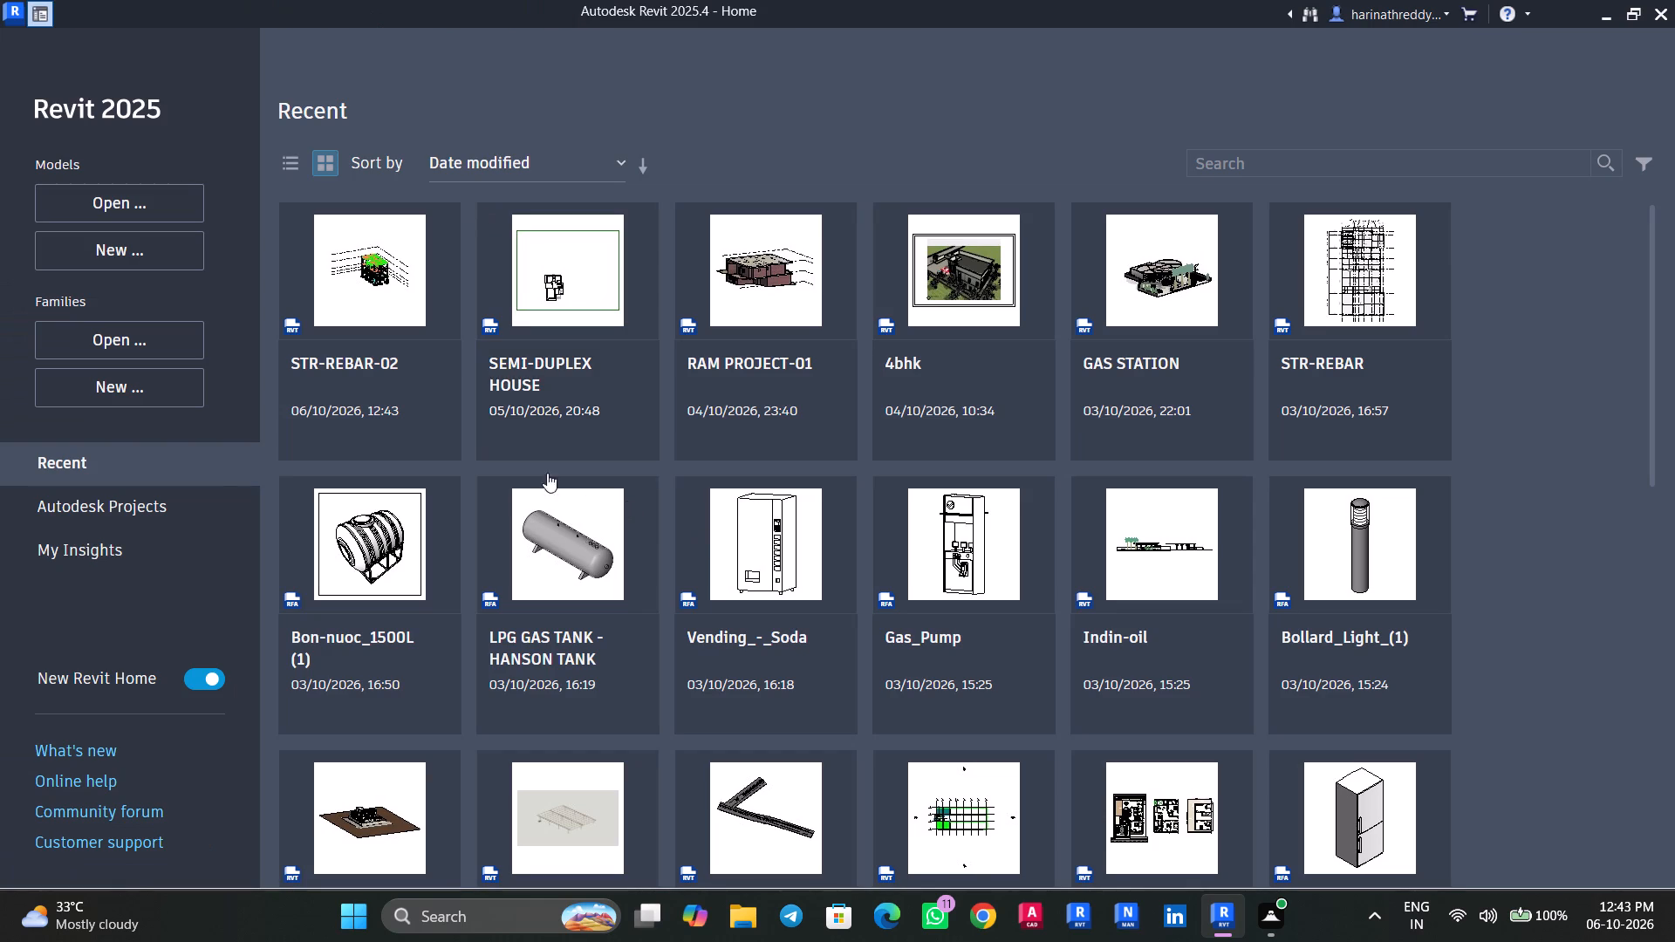
# Open the recent project INTERSHIP PROJECT 13 and bring up its default 3D view.
pyautogui.scroll(-5, 1050, 454)
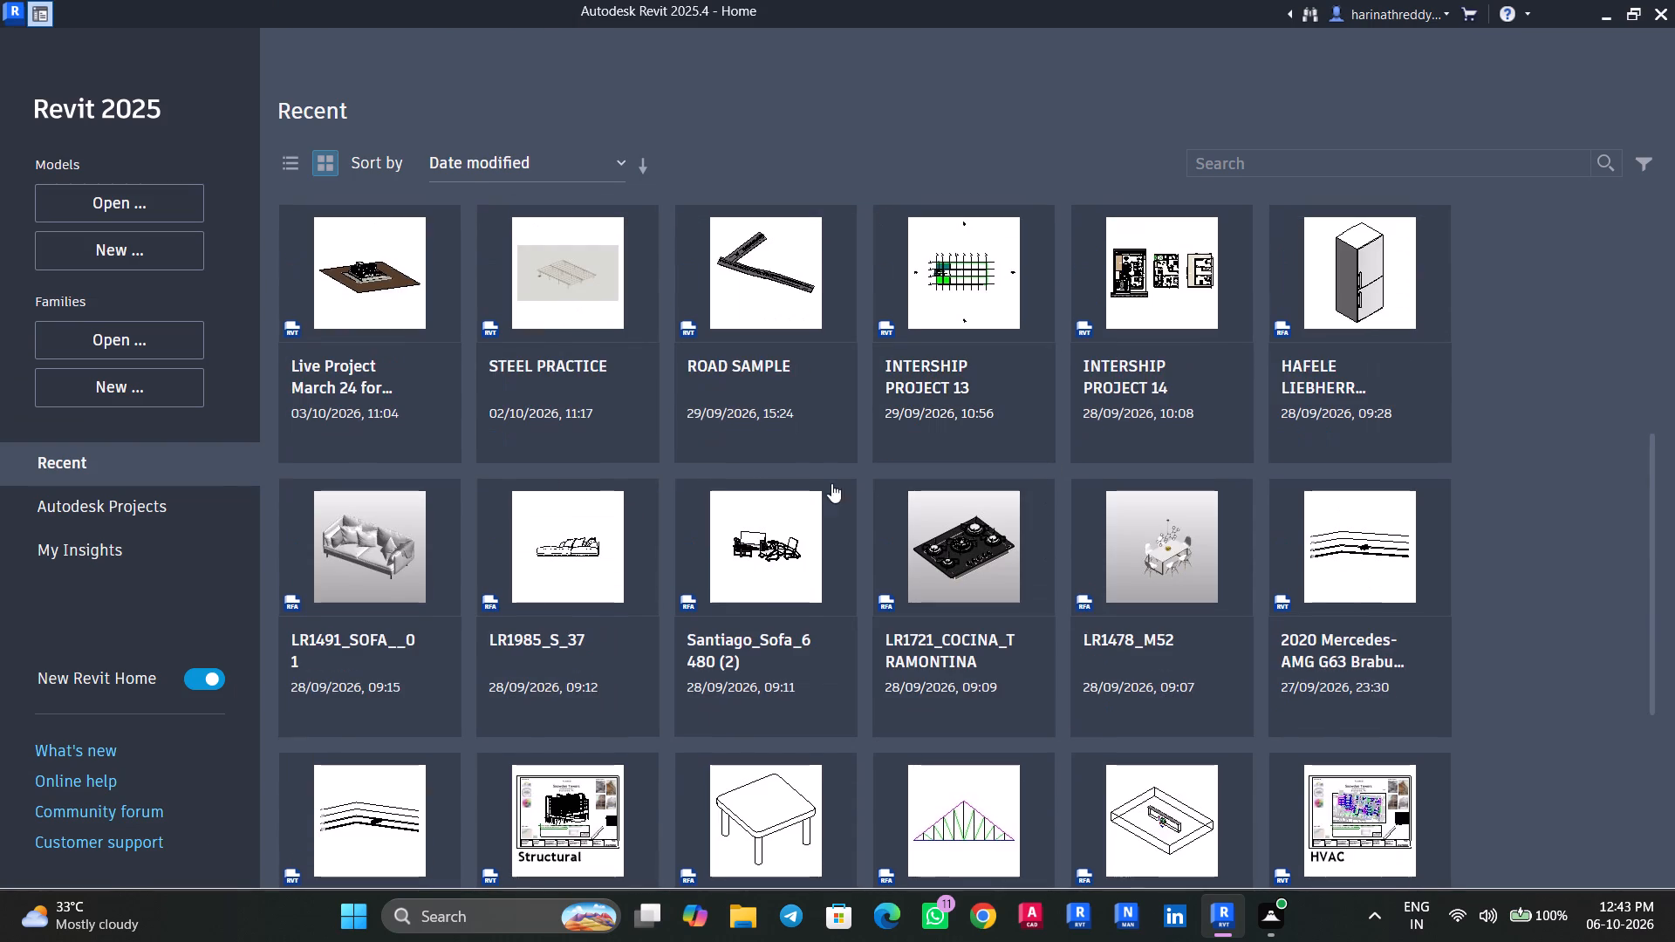
pyautogui.click(926, 393)
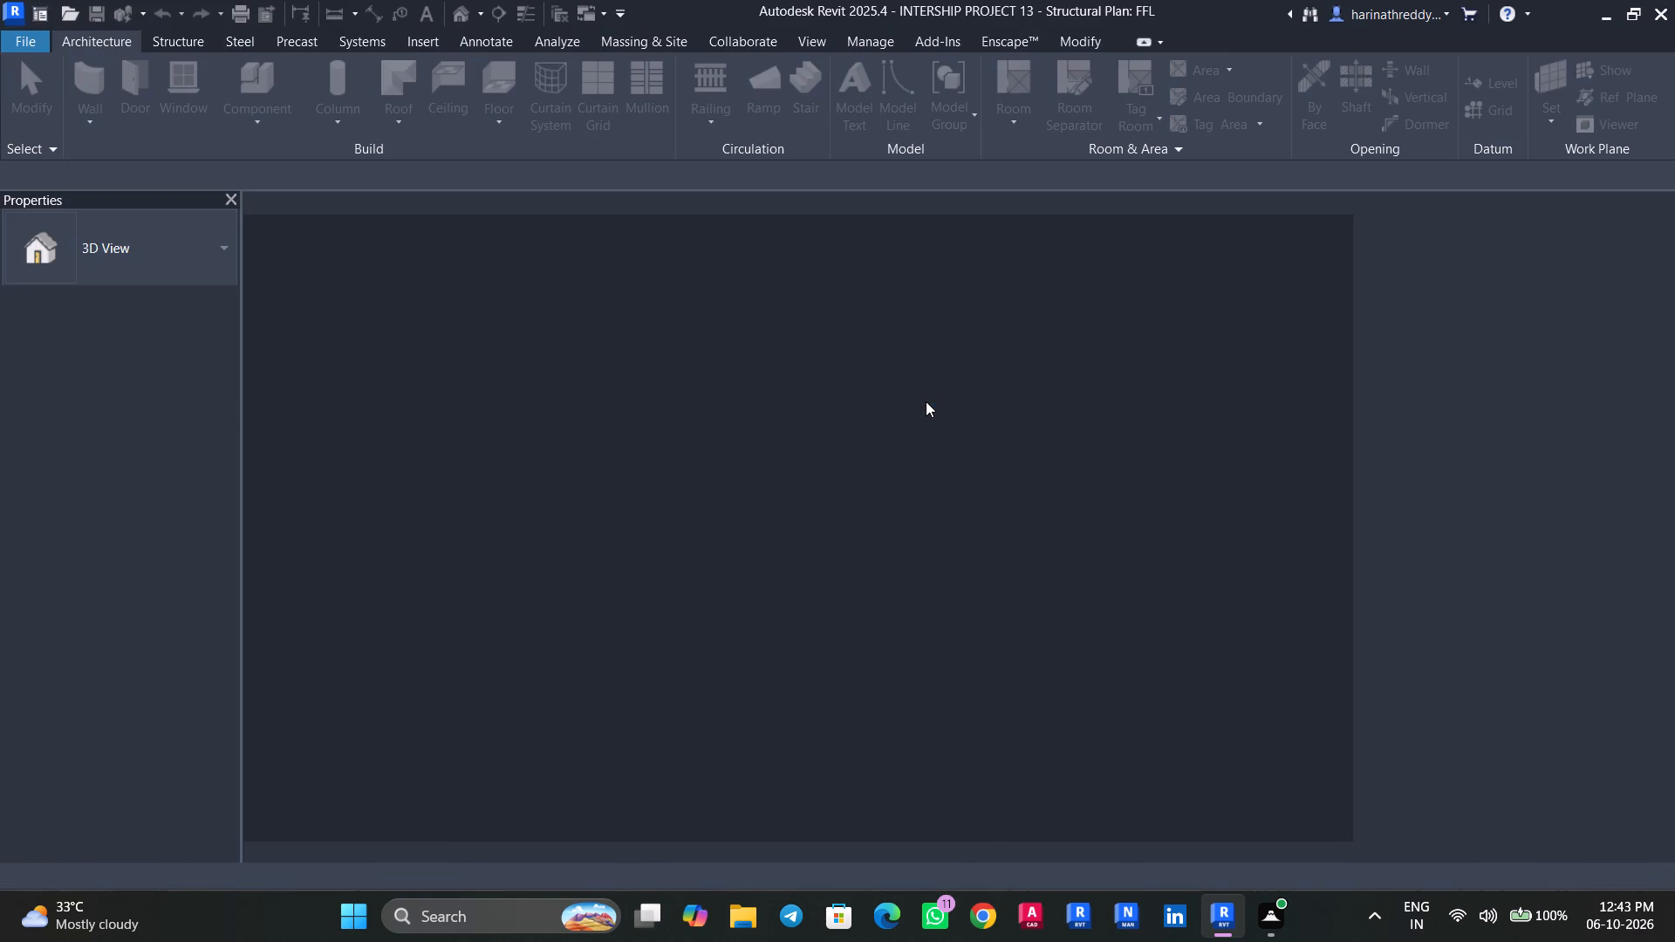
pyautogui.keyDown('shift'); pyautogui.moveTo(682, 692); pyautogui.dragTo(764, 589, button='middle'); pyautogui.keyUp('shift')
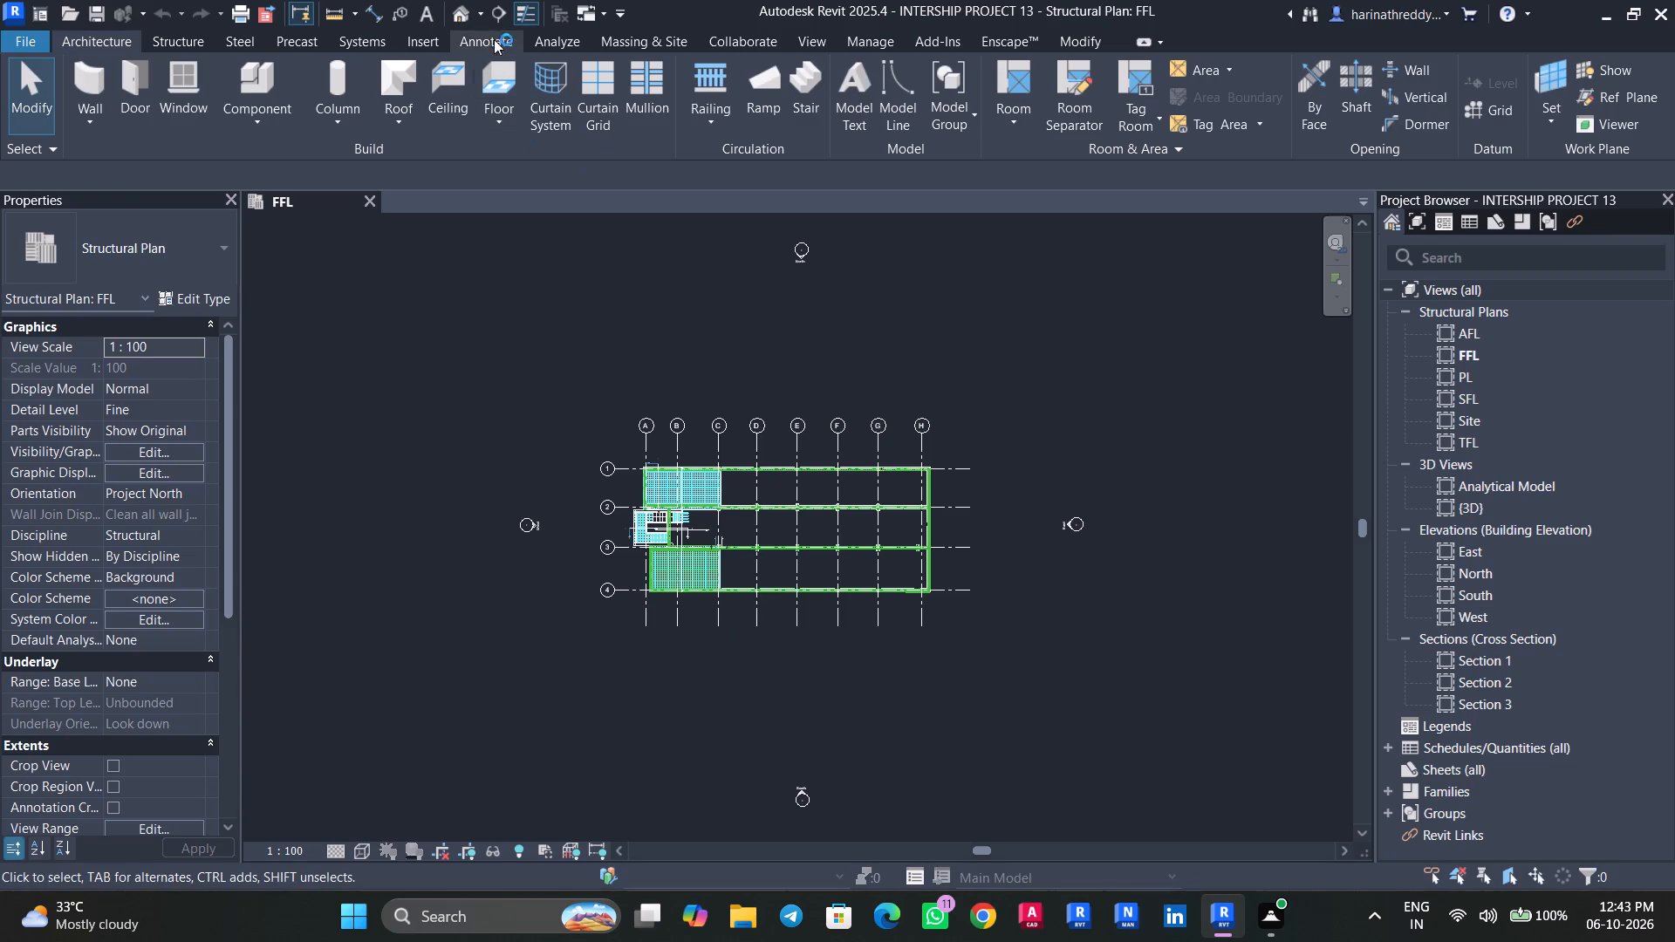
pyautogui.click(455, 19)
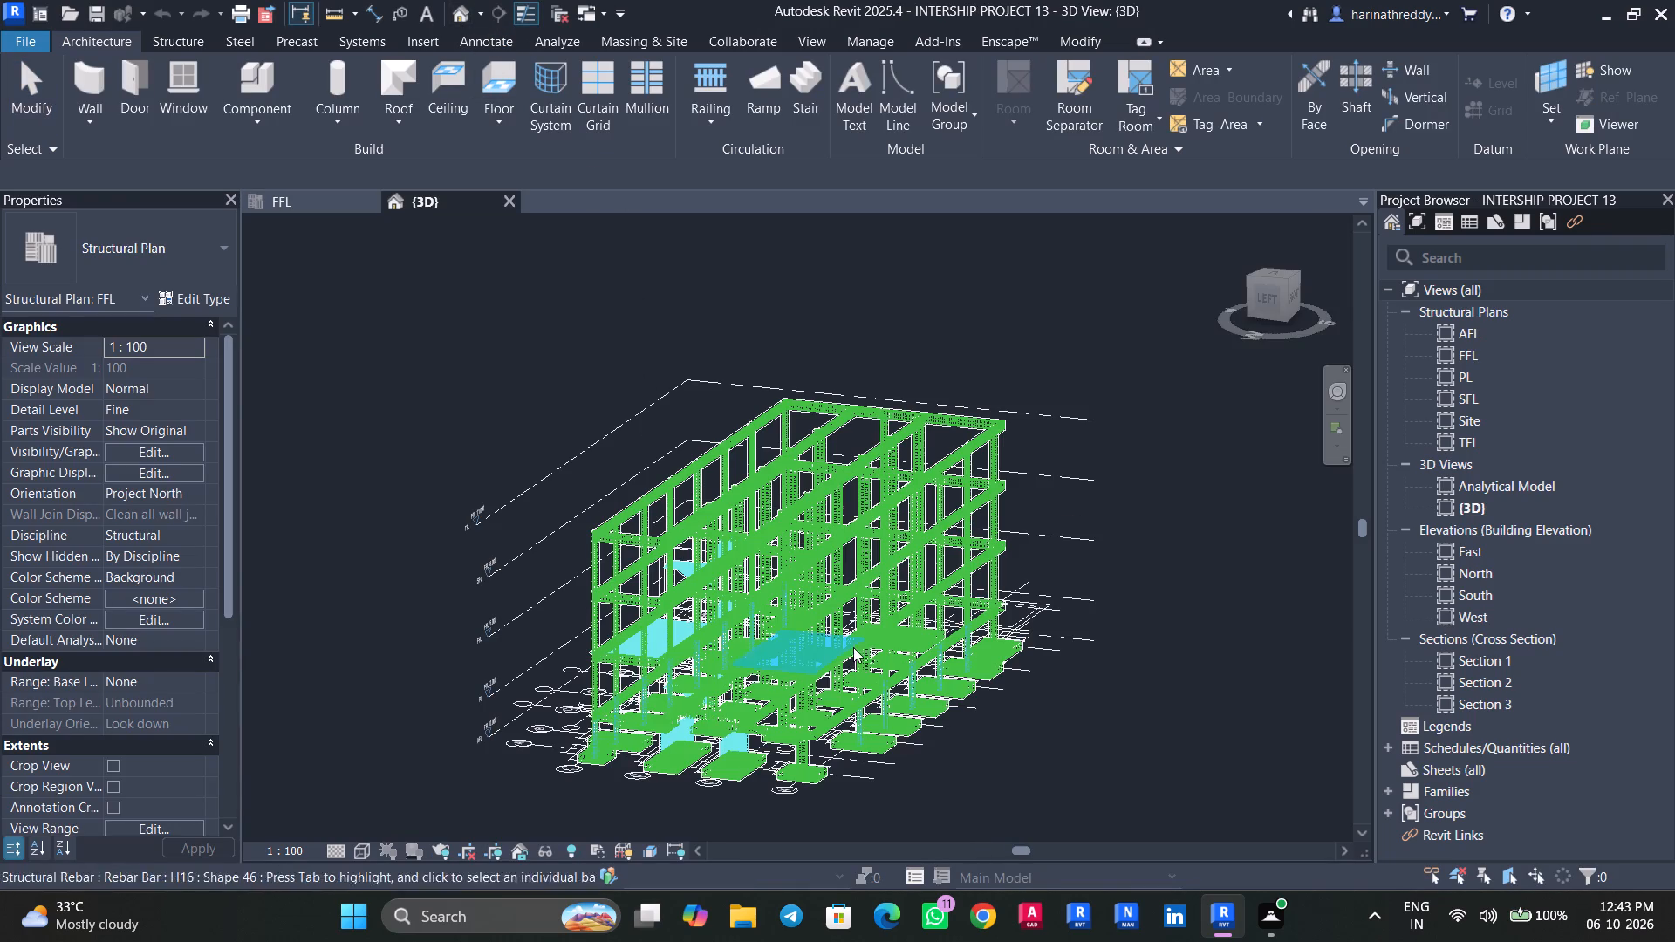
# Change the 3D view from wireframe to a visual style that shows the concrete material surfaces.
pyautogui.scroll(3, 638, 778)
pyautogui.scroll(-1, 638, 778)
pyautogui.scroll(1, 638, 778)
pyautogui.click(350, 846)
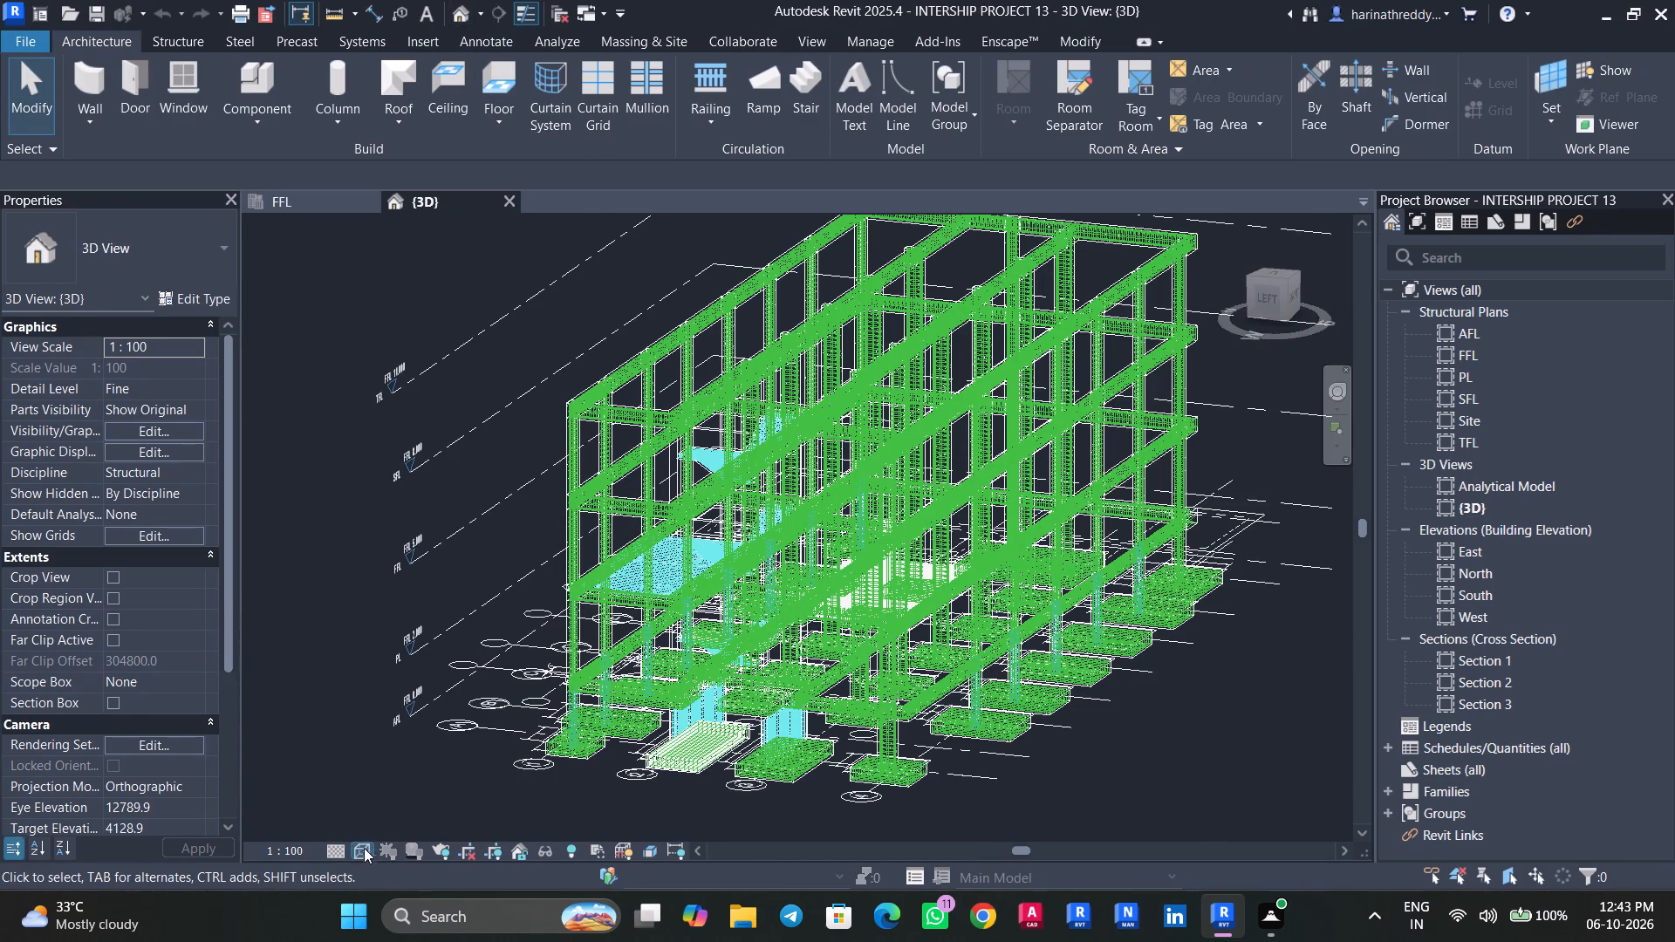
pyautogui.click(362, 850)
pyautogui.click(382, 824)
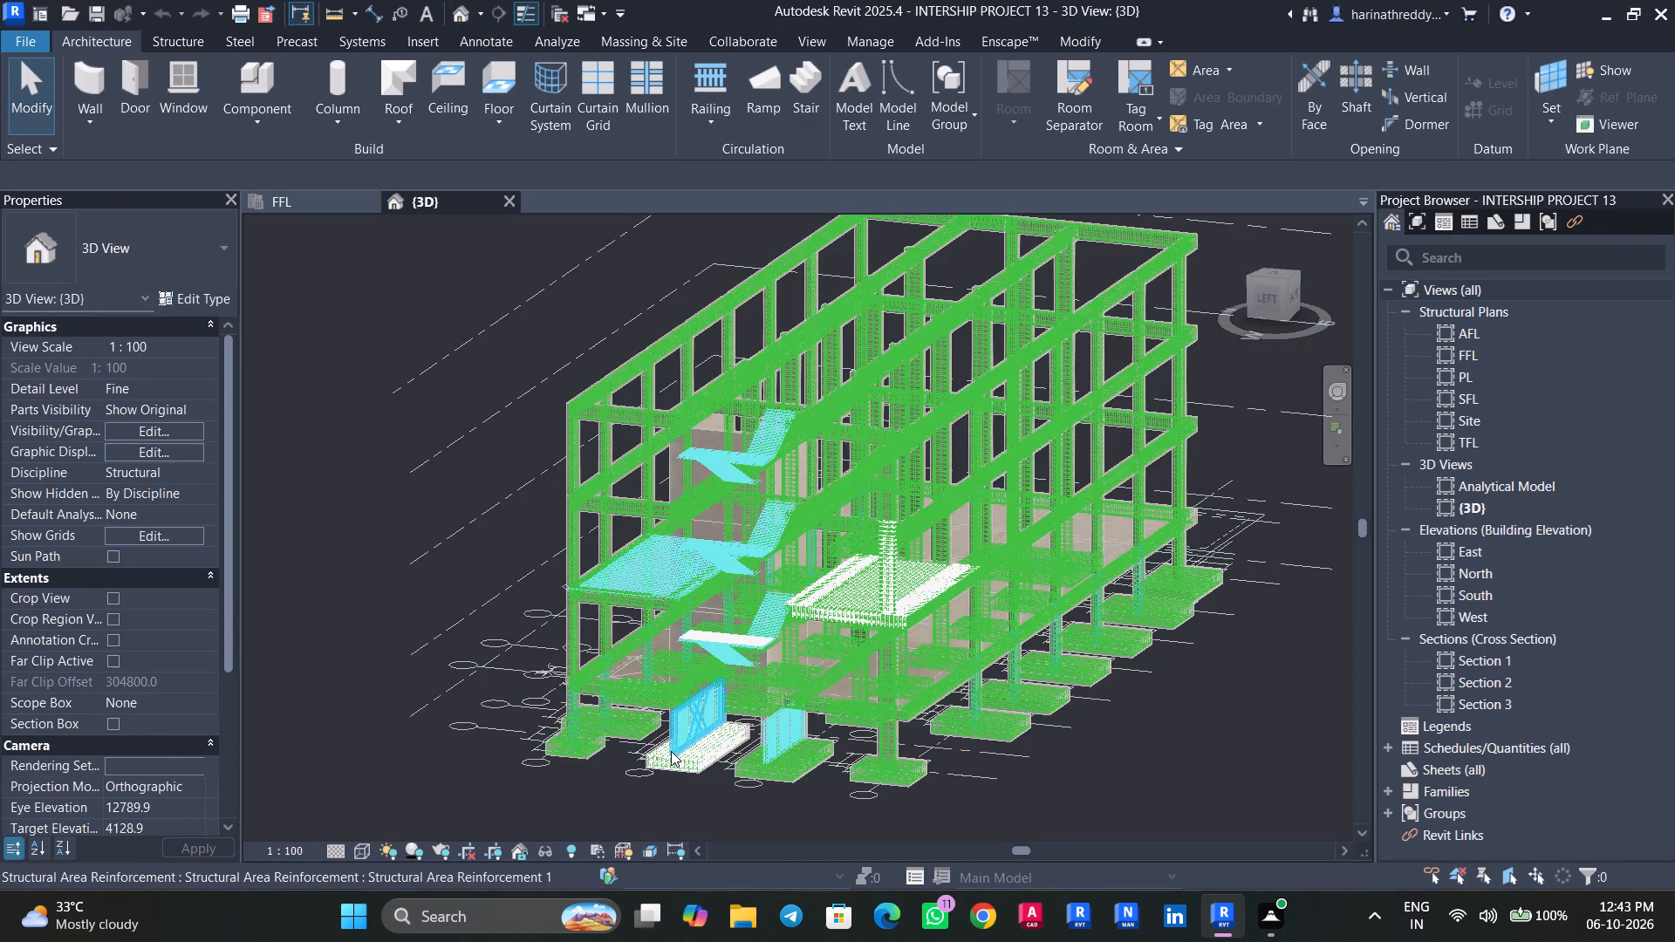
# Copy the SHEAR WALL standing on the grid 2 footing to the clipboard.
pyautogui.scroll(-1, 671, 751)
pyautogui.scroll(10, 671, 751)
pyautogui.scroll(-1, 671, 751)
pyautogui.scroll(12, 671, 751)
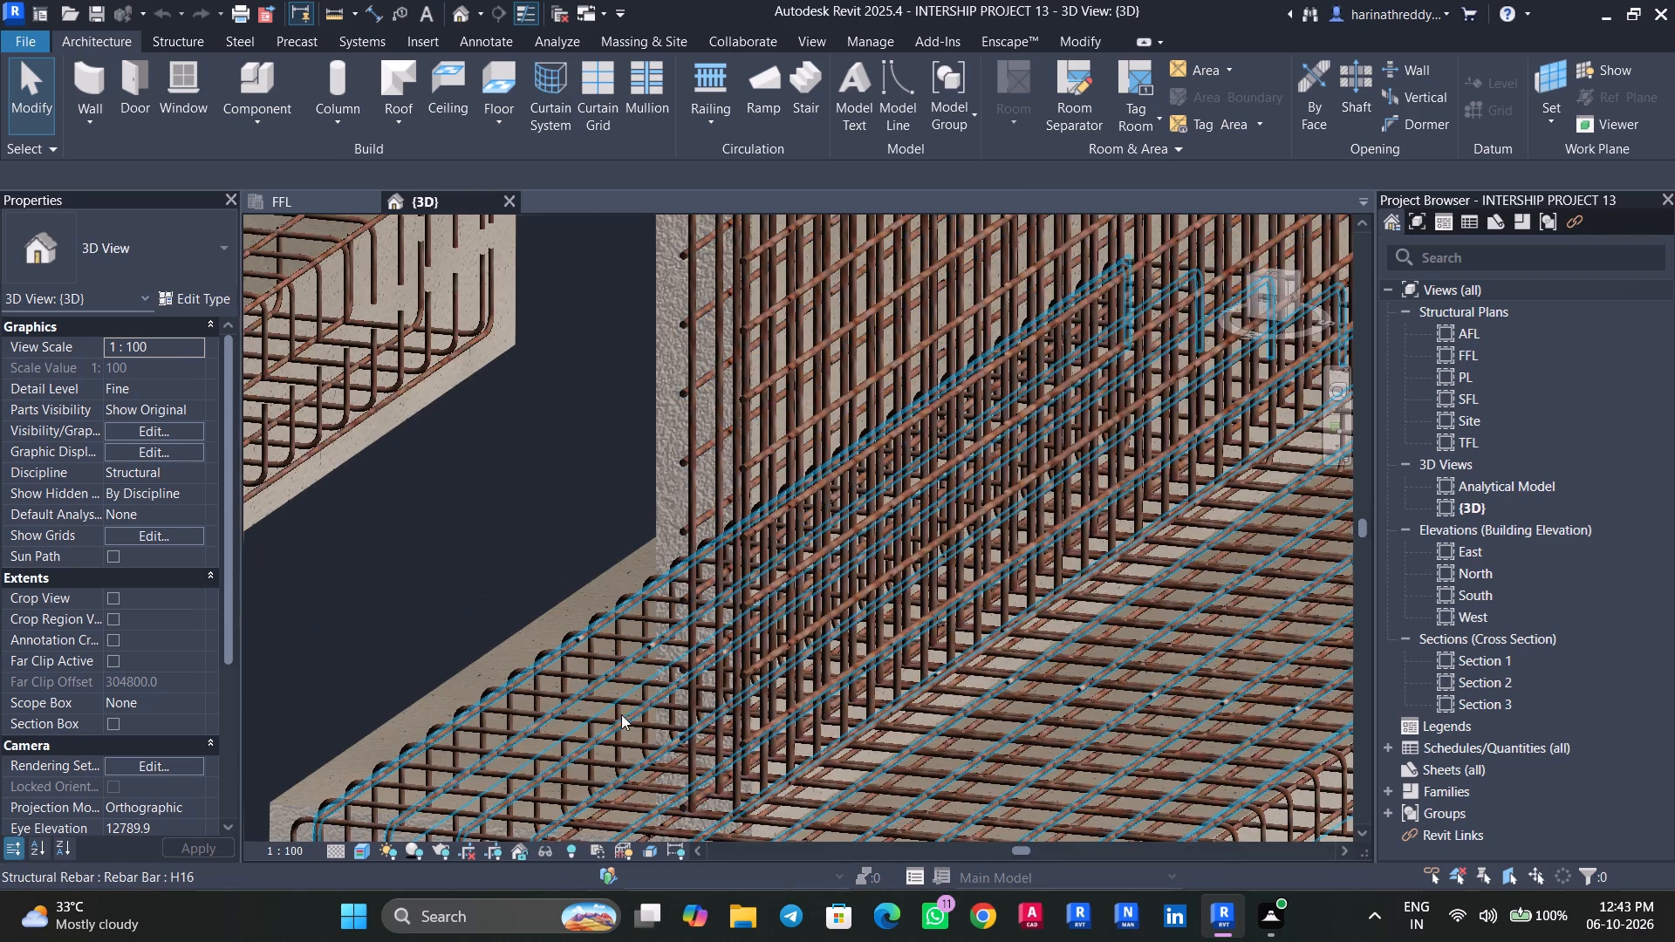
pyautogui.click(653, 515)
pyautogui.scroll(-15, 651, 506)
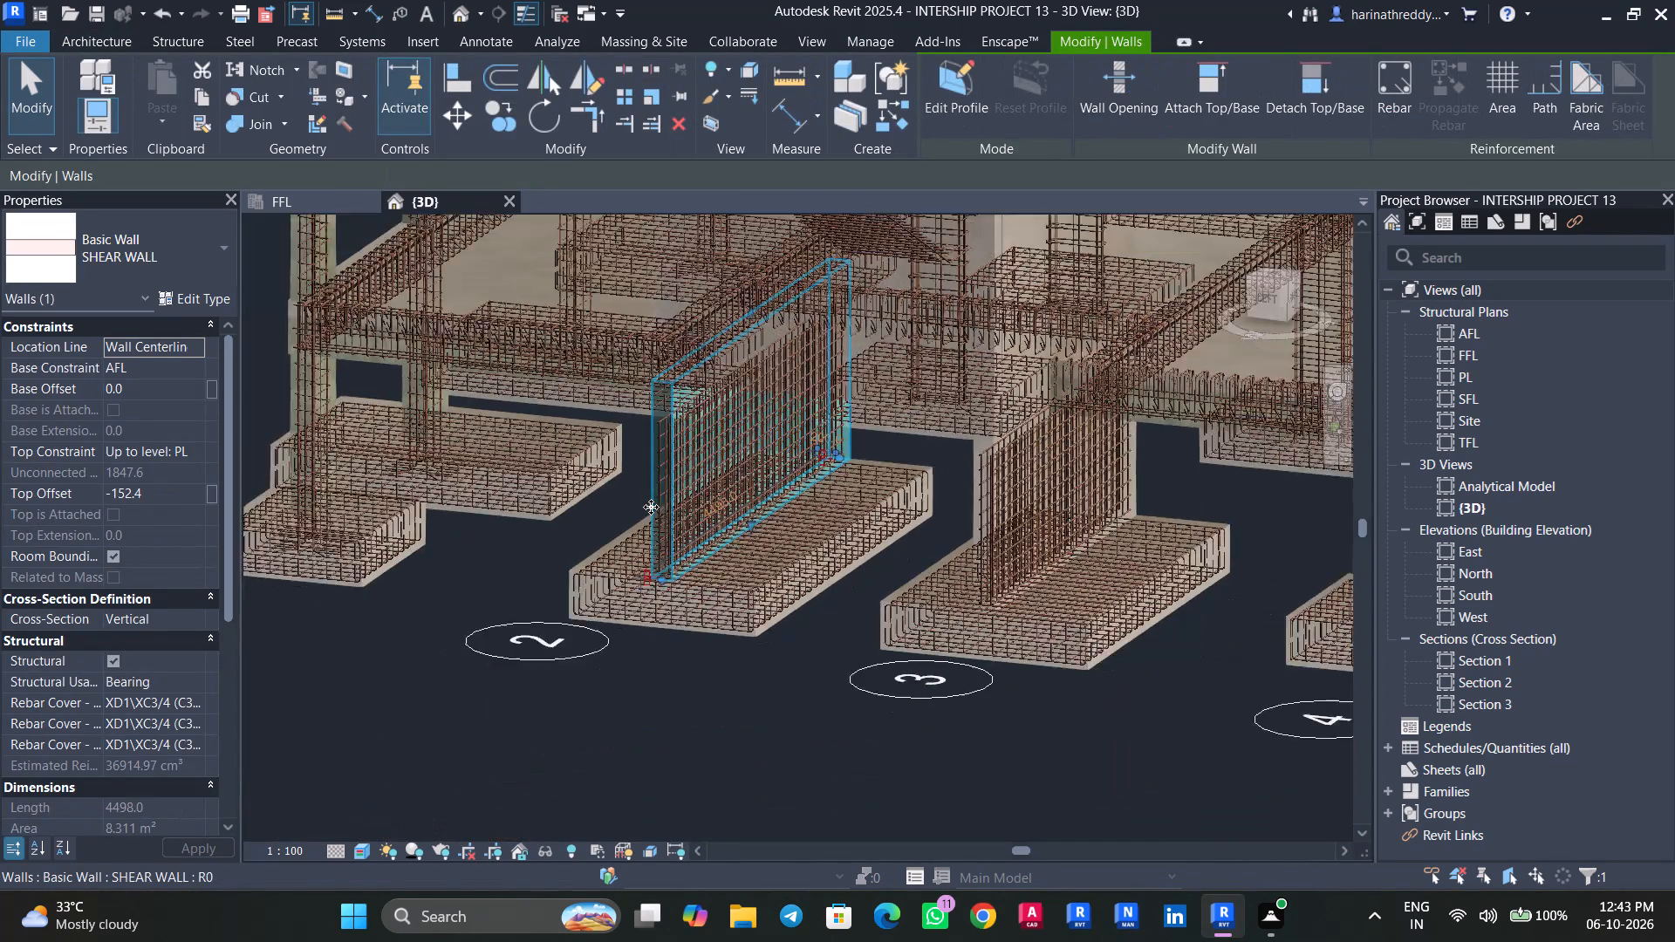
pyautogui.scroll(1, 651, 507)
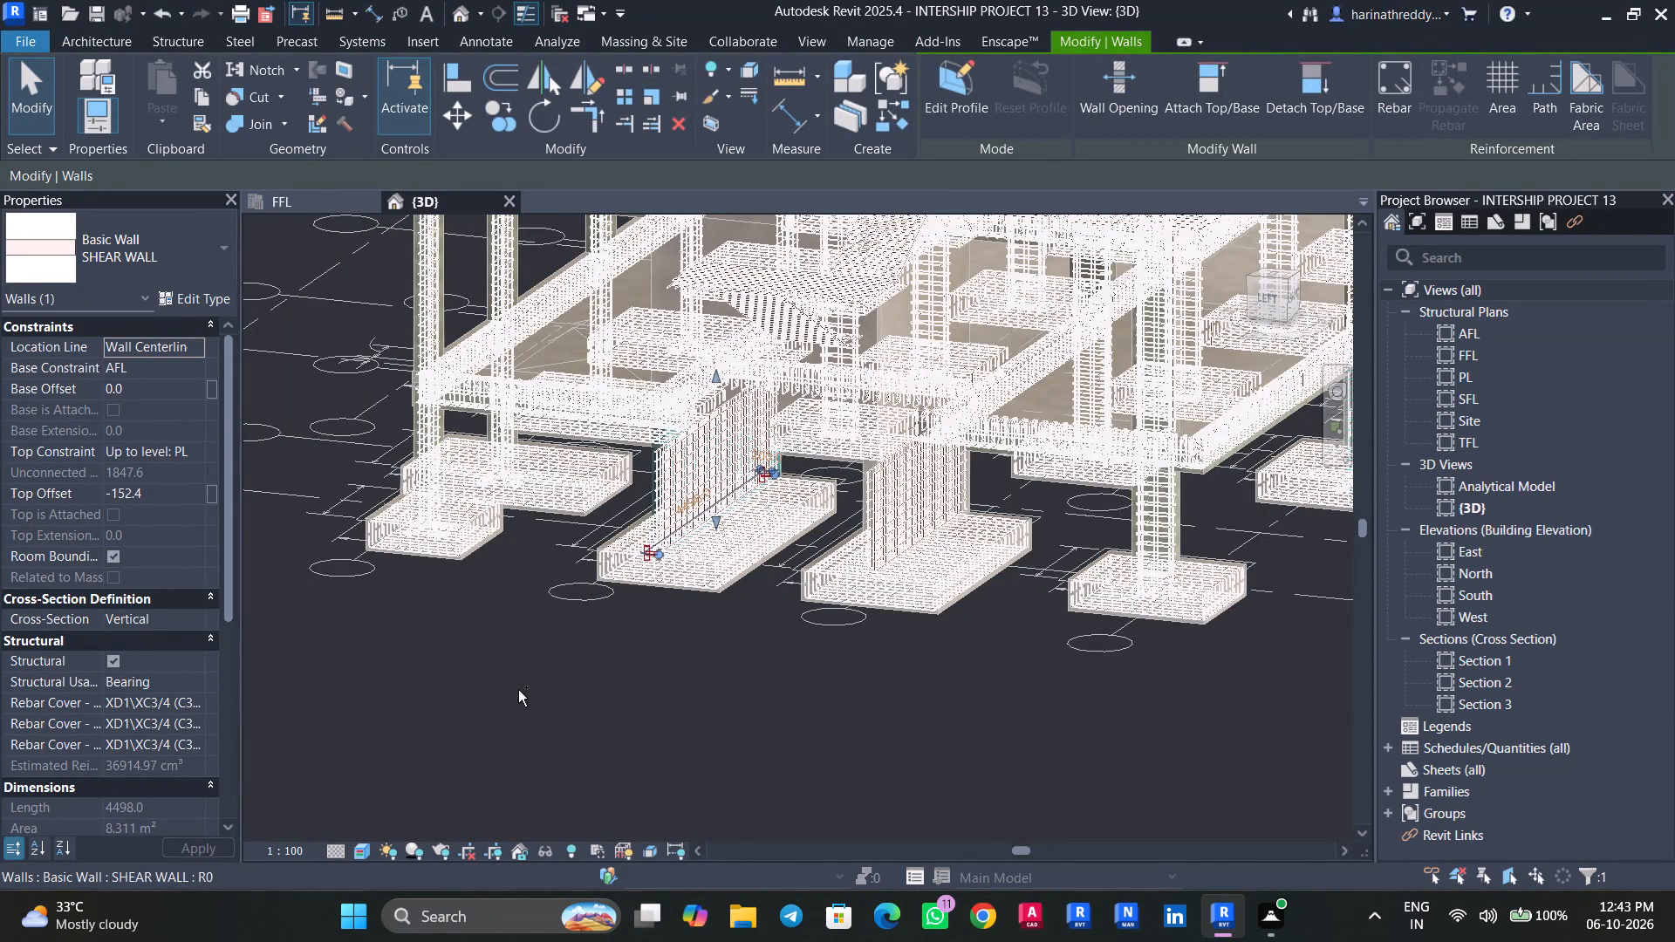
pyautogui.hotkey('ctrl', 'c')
# Copy the SHEAR WALL standing on the grid 3 footing to the clipboard.
pyautogui.scroll(7, 847, 538)
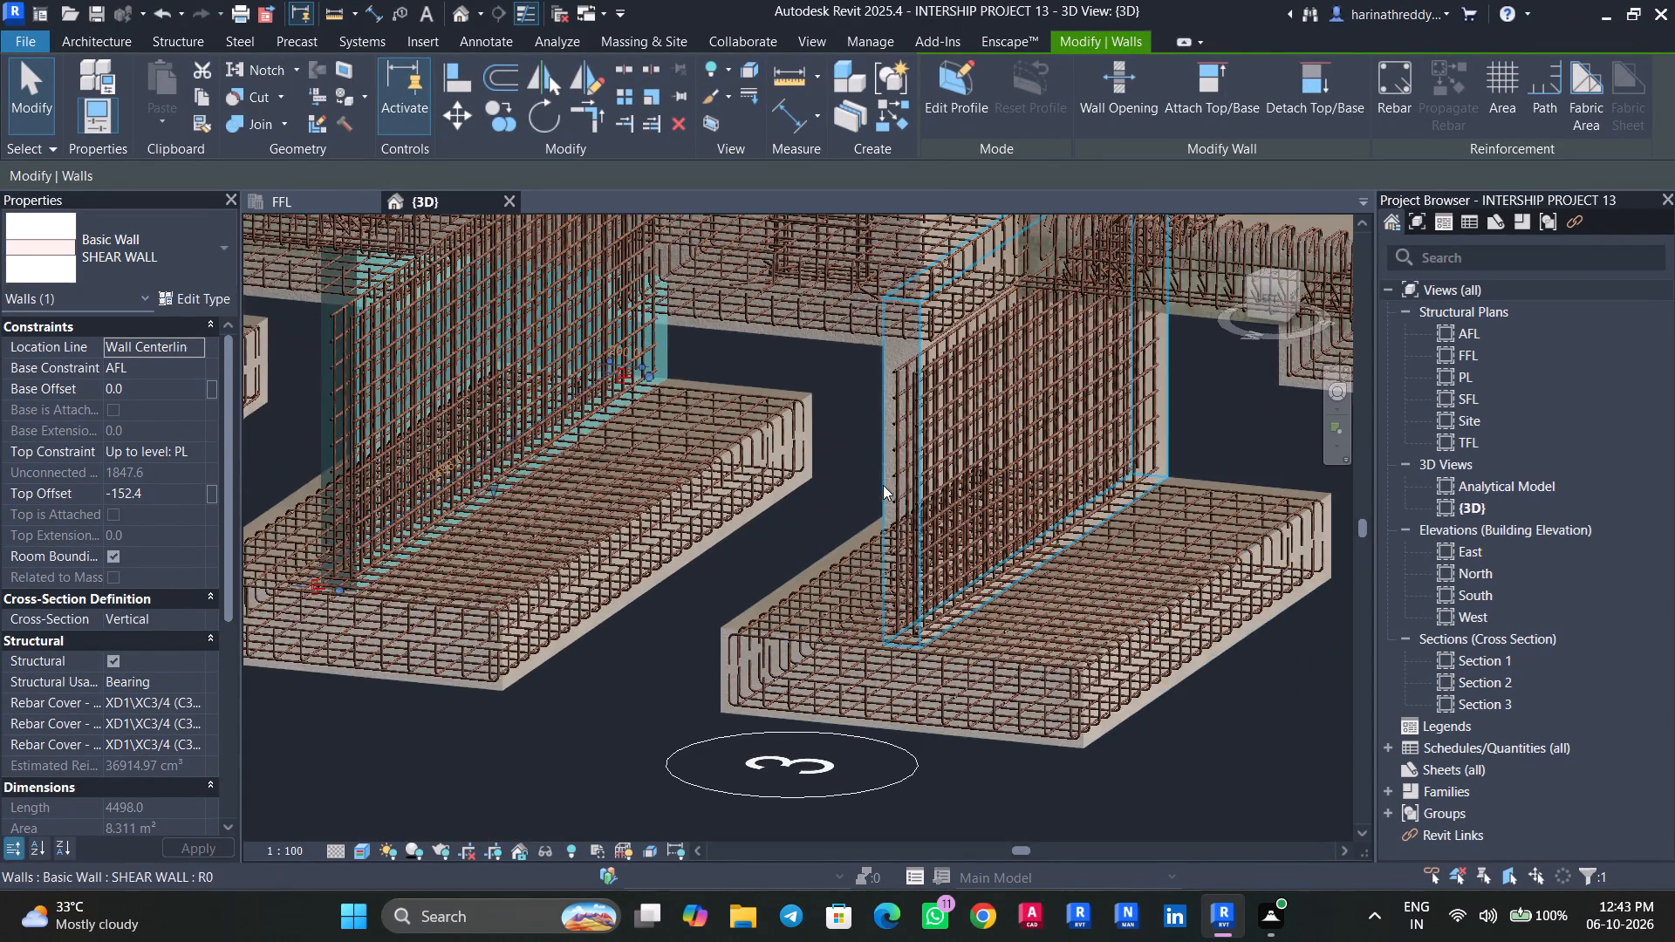
pyautogui.click(879, 469)
pyautogui.hotkey('ctrl', 'c')
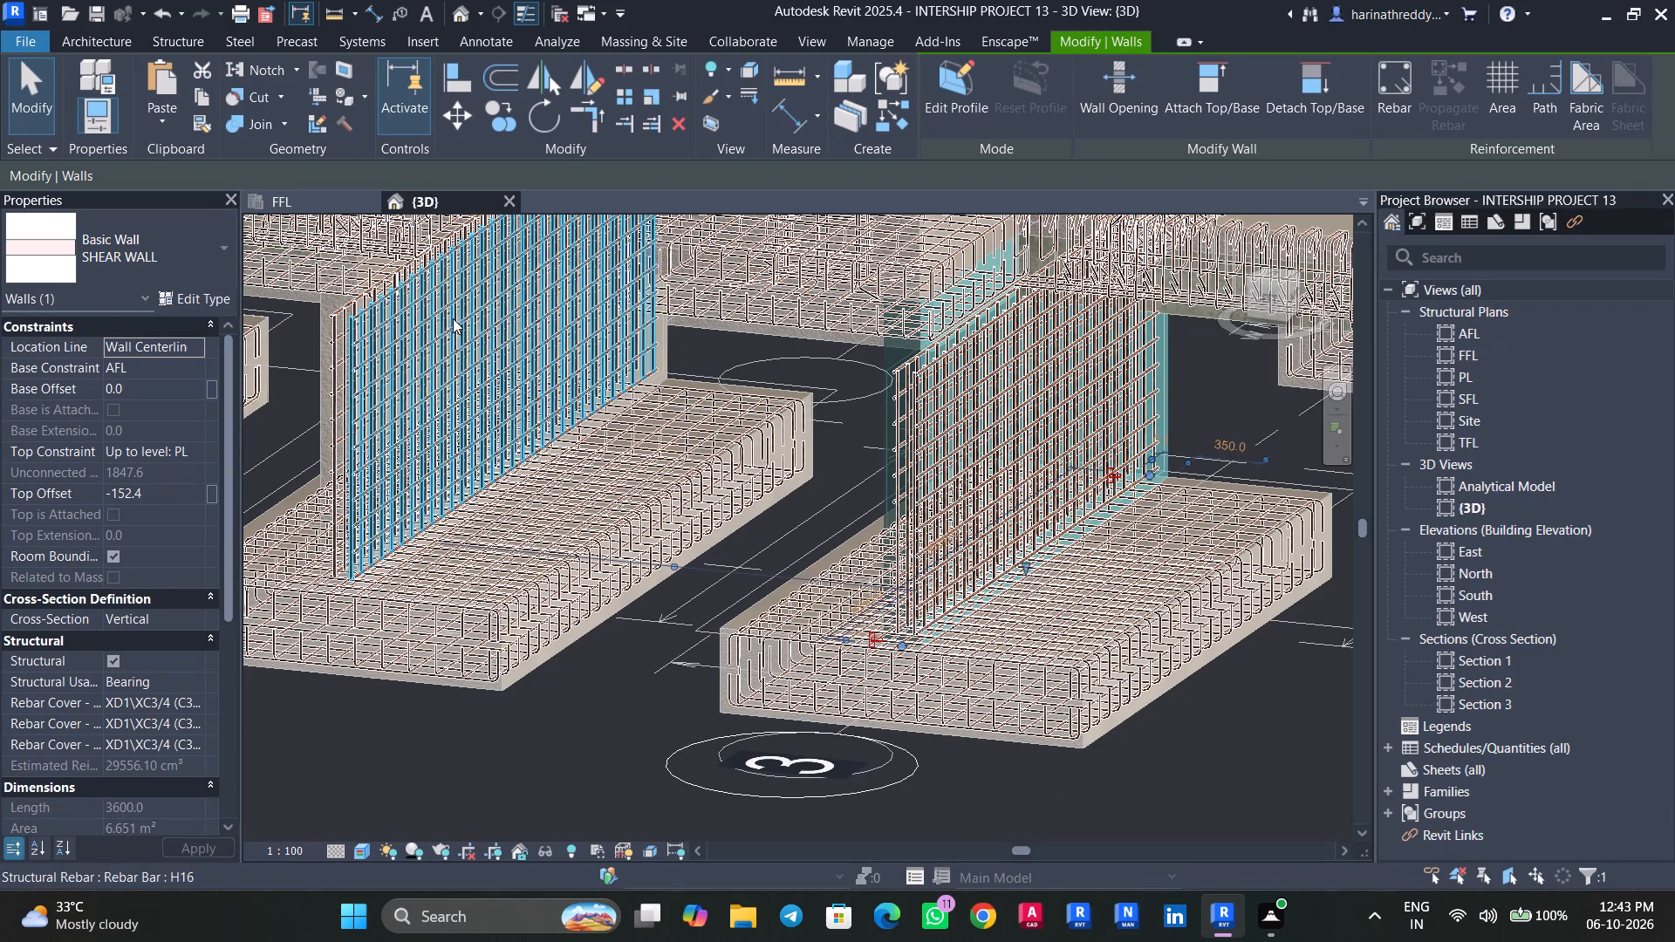
# Close INTERSHIP PROJECT 13 without saving changes and reopen STR-REBAR-02.
pyautogui.hotkey('ctrl', 'w')
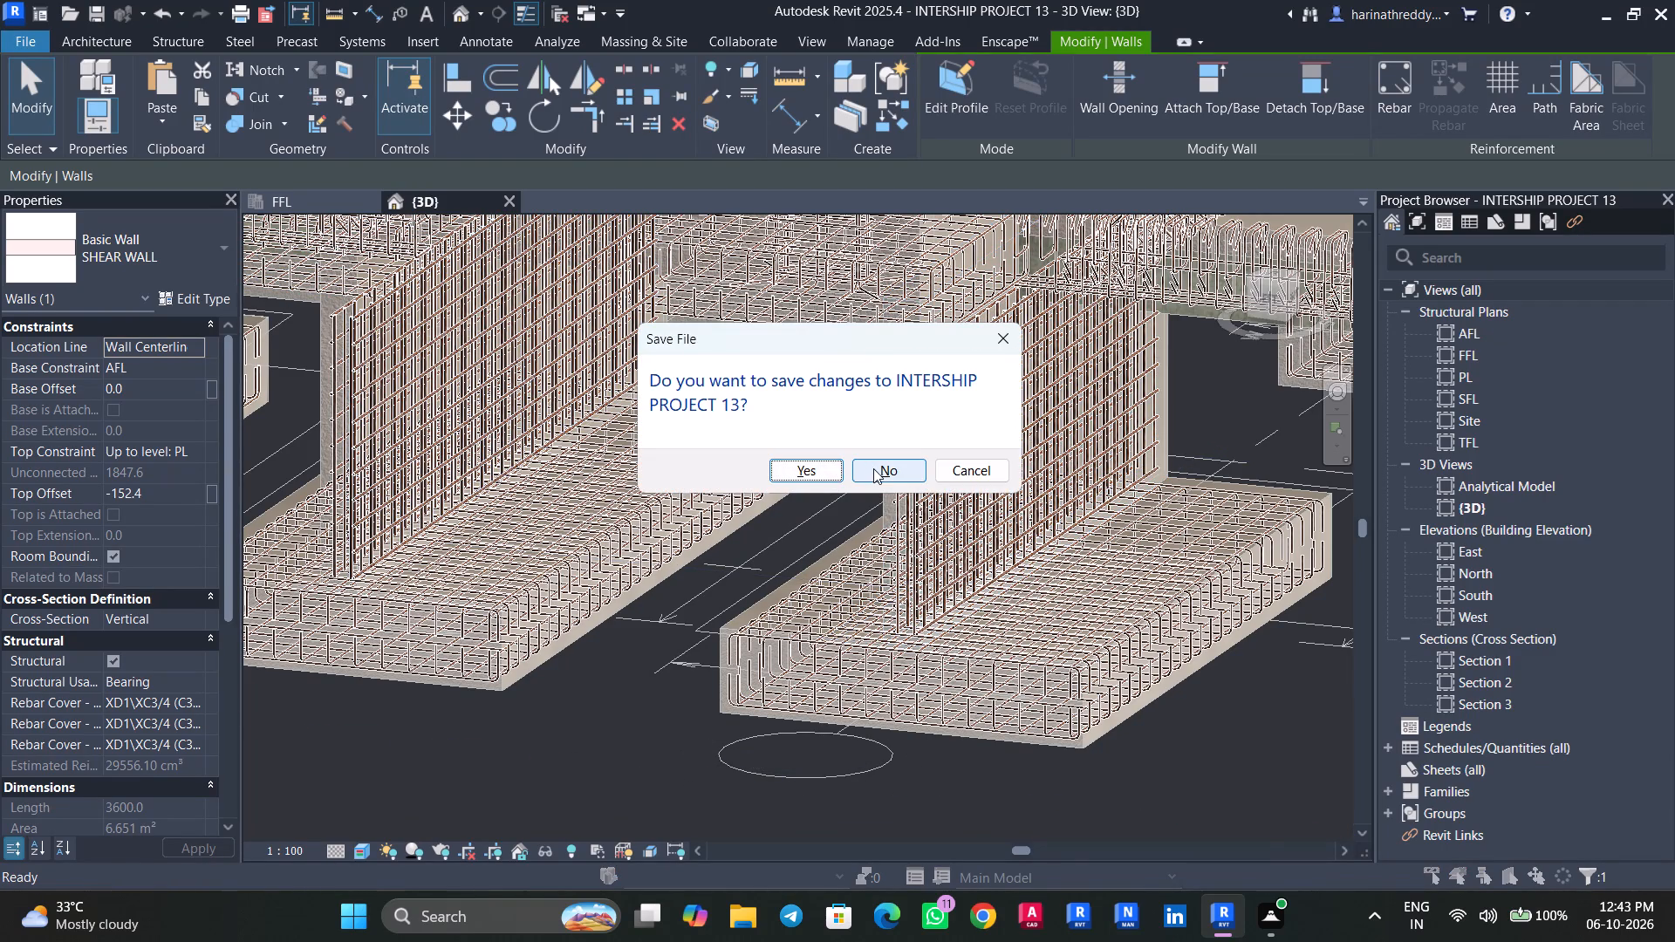
pyautogui.click(873, 468)
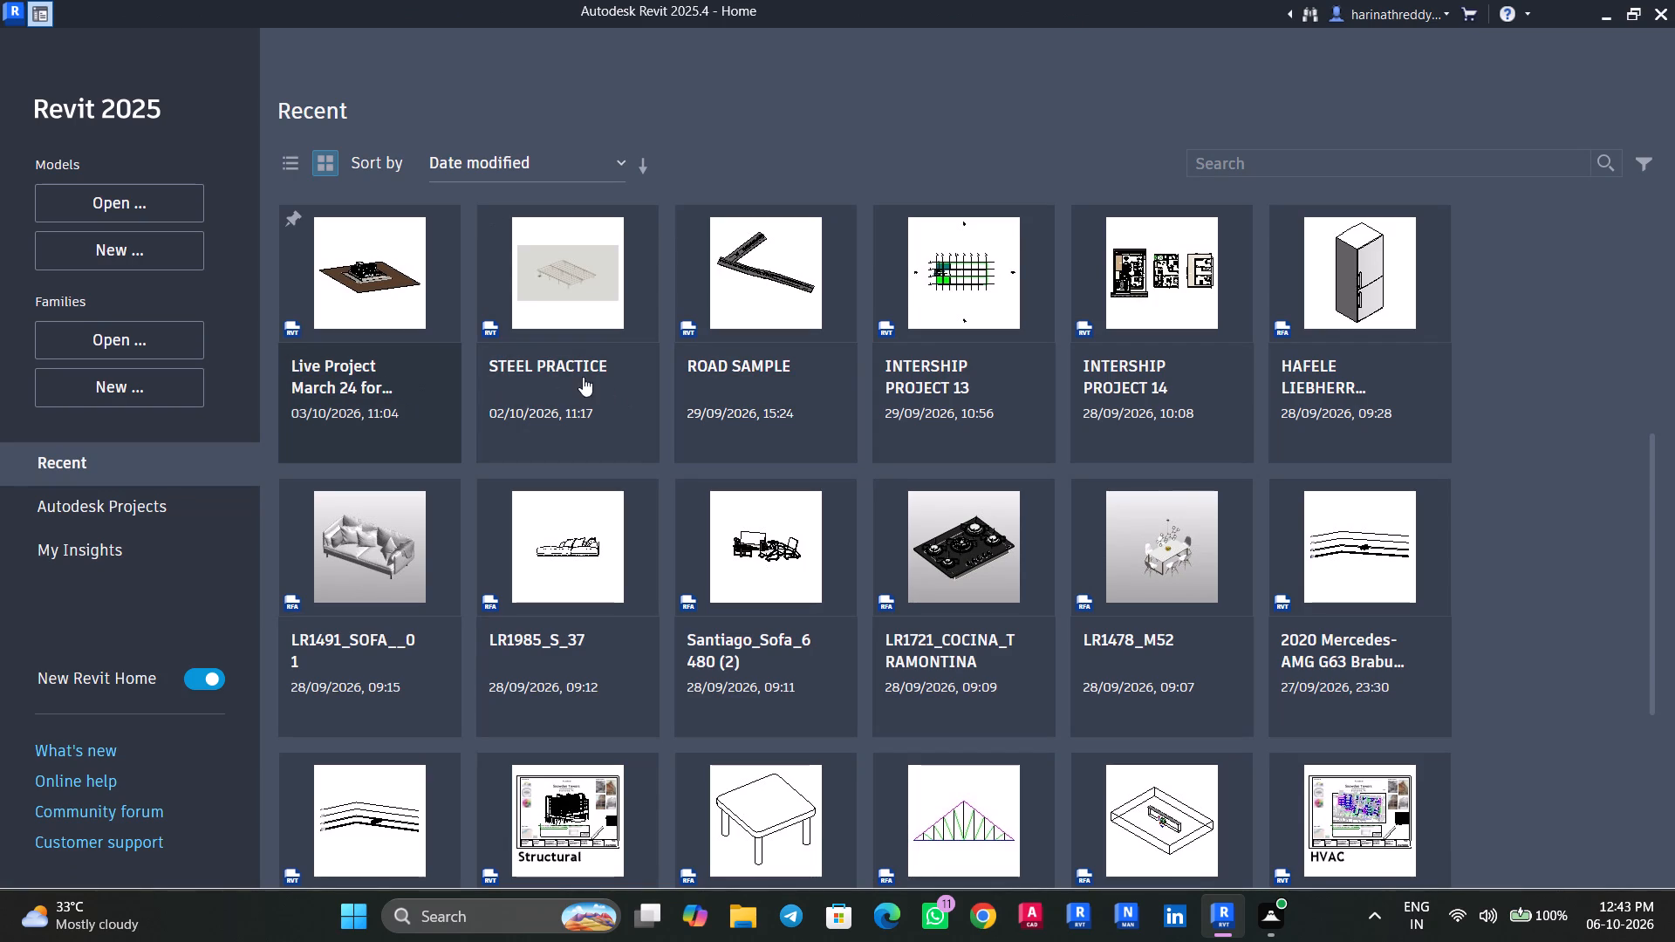
pyautogui.scroll(4, 417, 458)
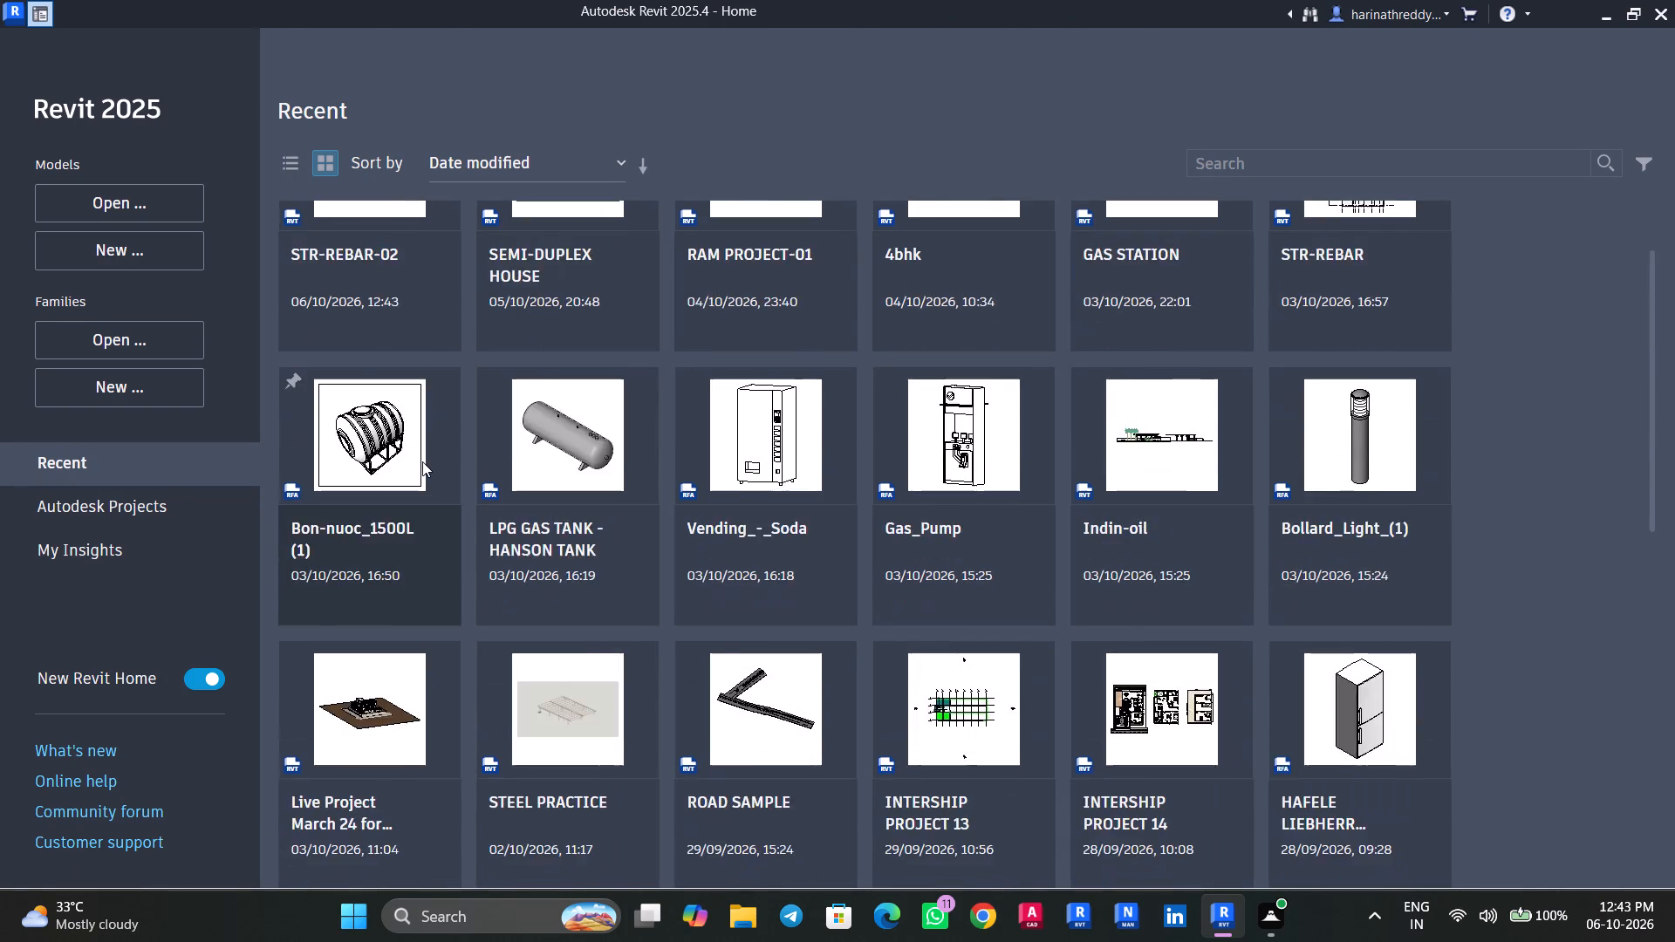
pyautogui.scroll(8, 427, 464)
pyautogui.click(379, 373)
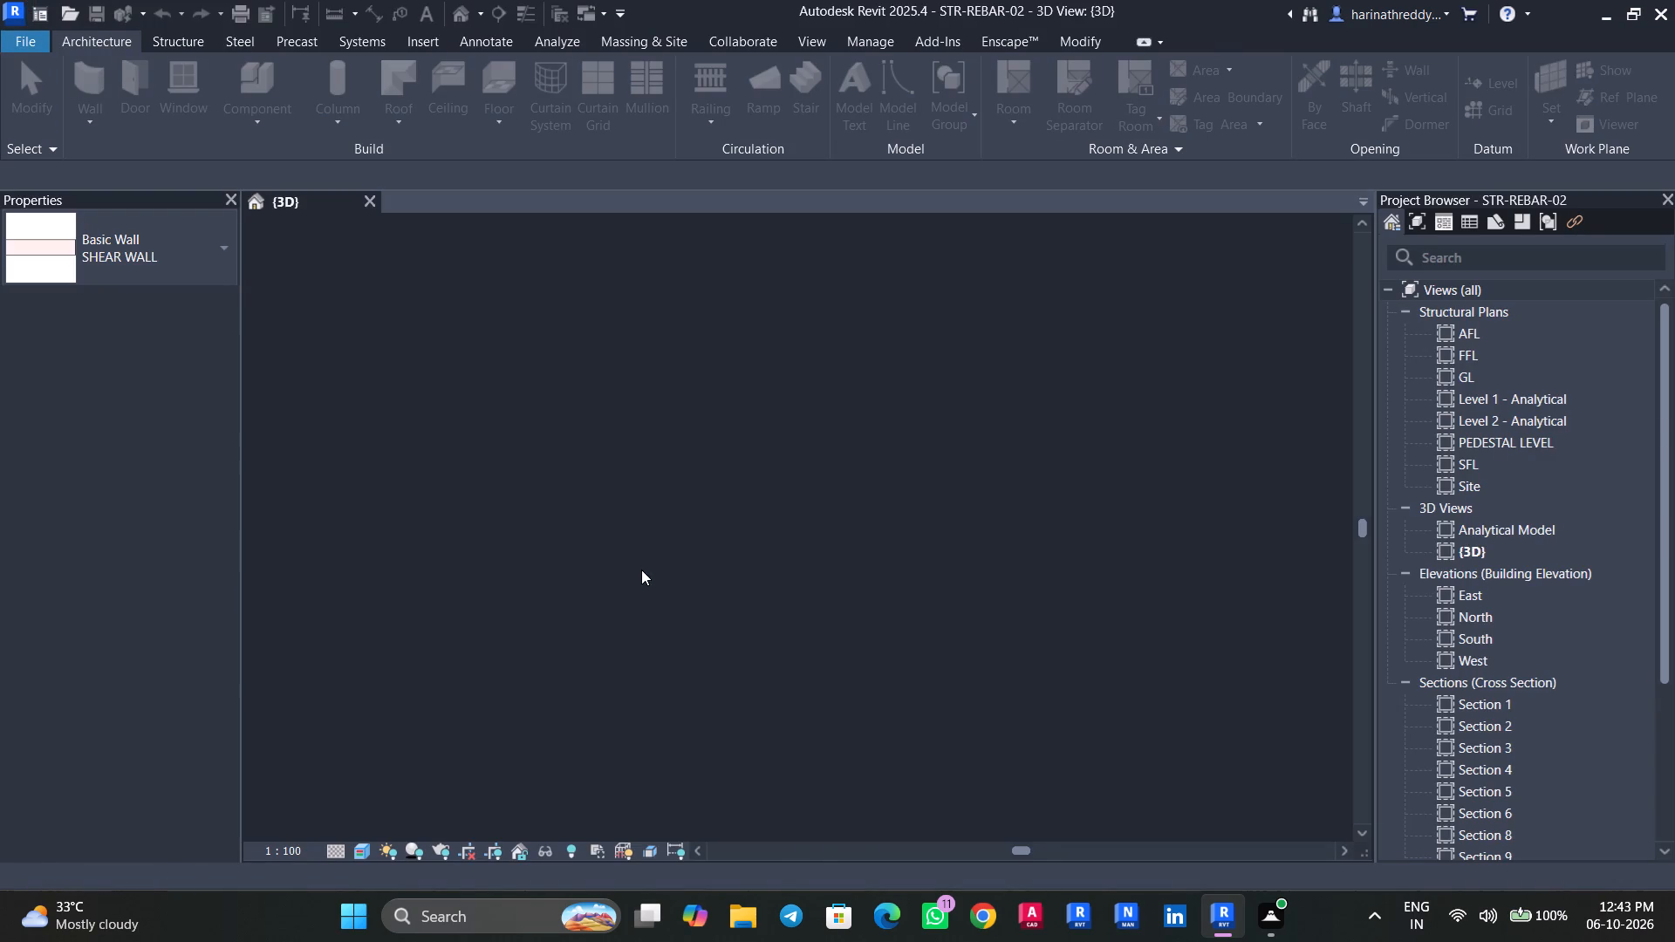
pyautogui.scroll(2, 589, 667)
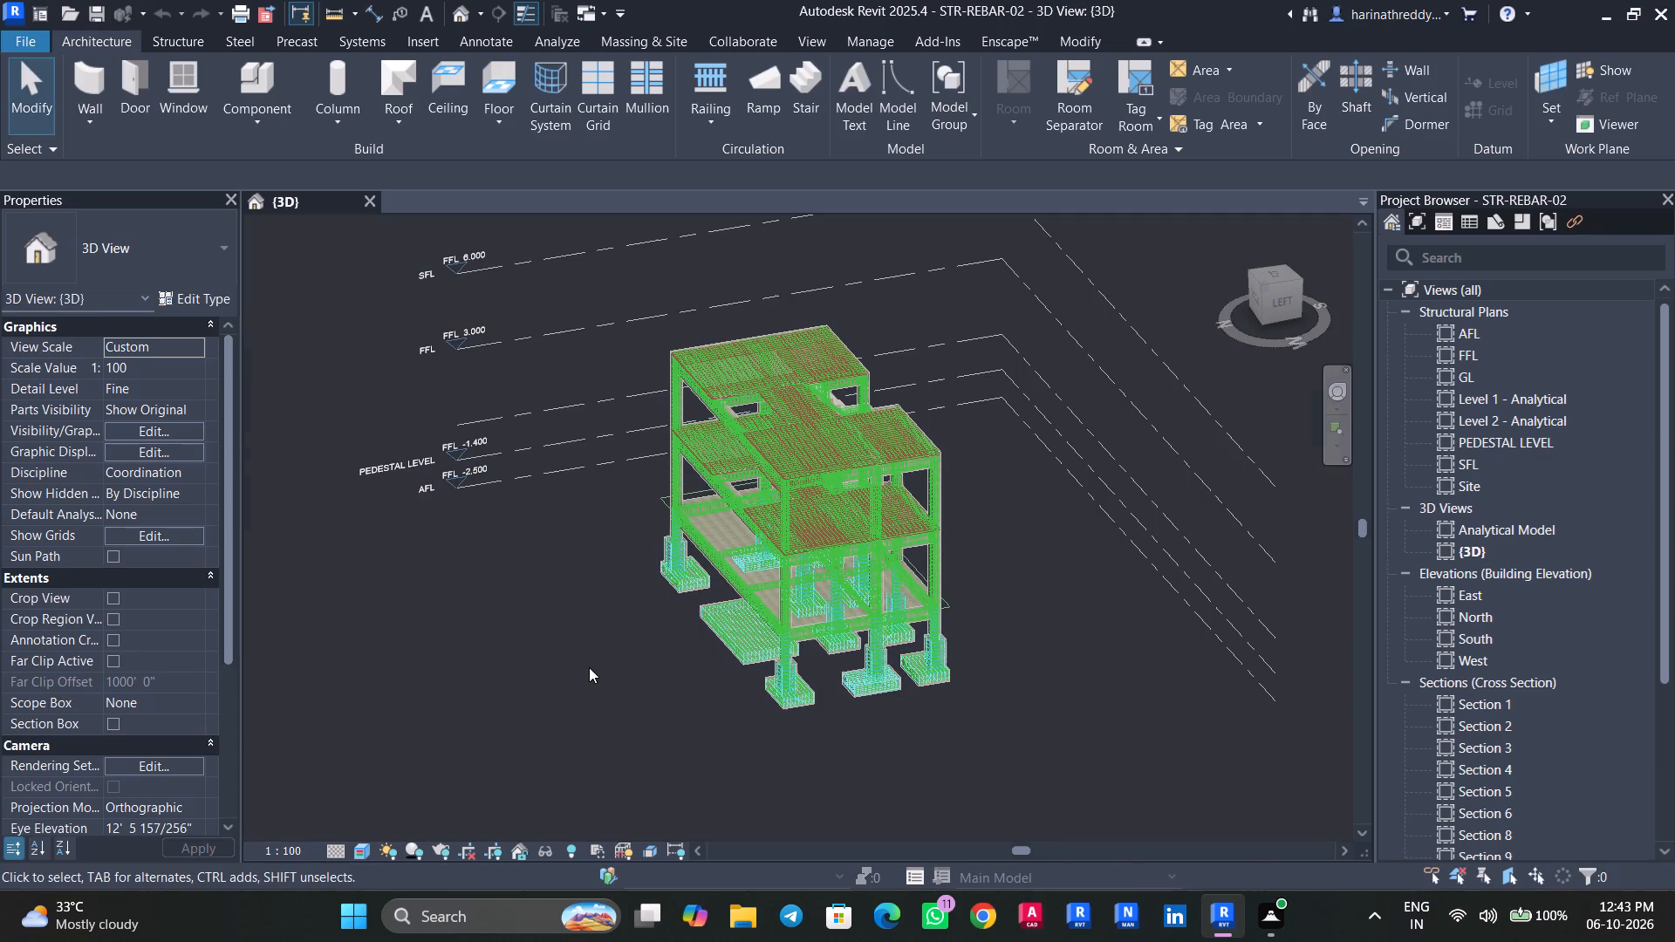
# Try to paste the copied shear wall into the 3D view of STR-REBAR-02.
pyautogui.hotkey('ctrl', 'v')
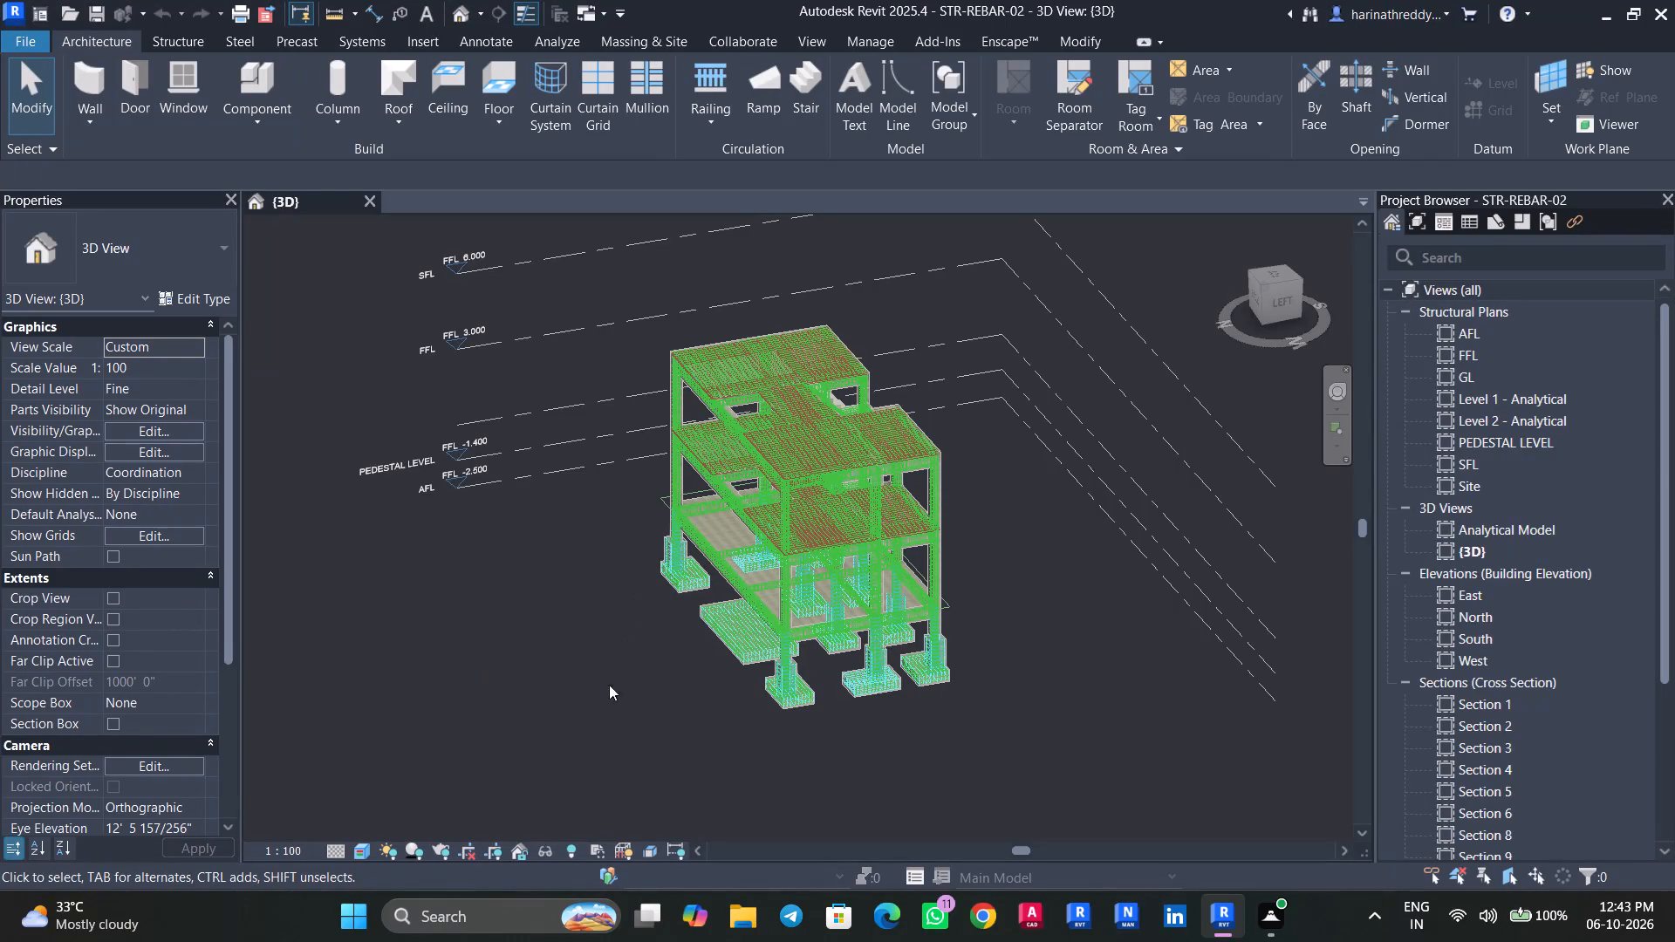
# Start the Wall tool and look through the available wall types for the replacement wall.
pyautogui.write('WA')
pyautogui.click(167, 268)
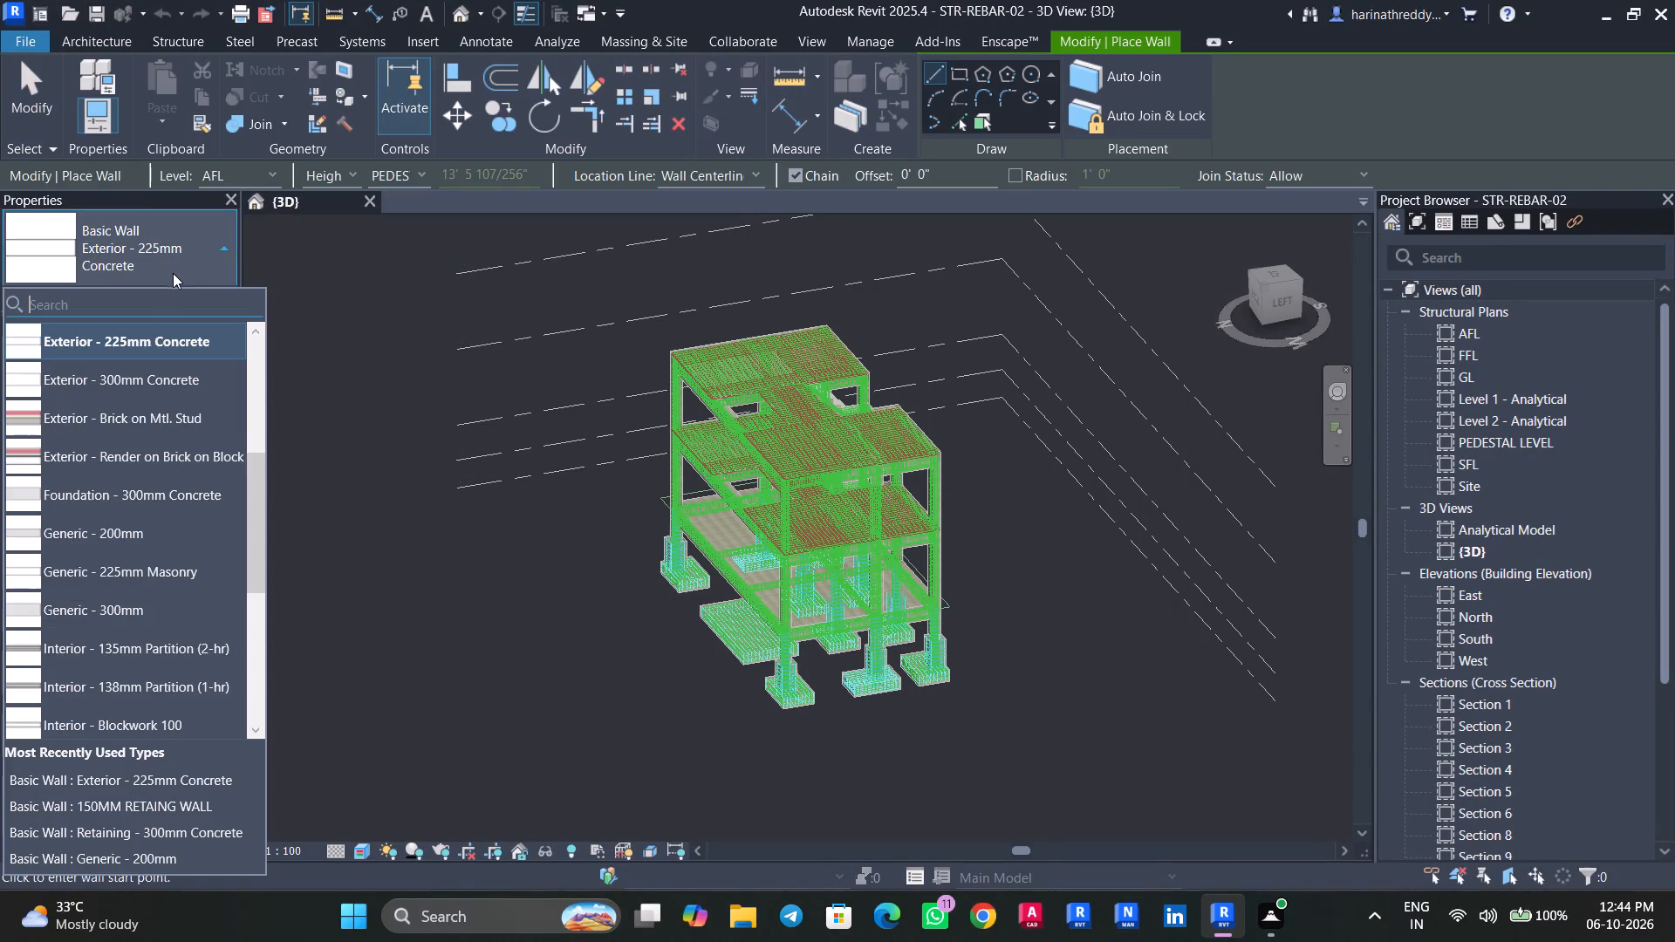
pyautogui.scroll(6, 166, 551)
pyautogui.scroll(-5, 167, 548)
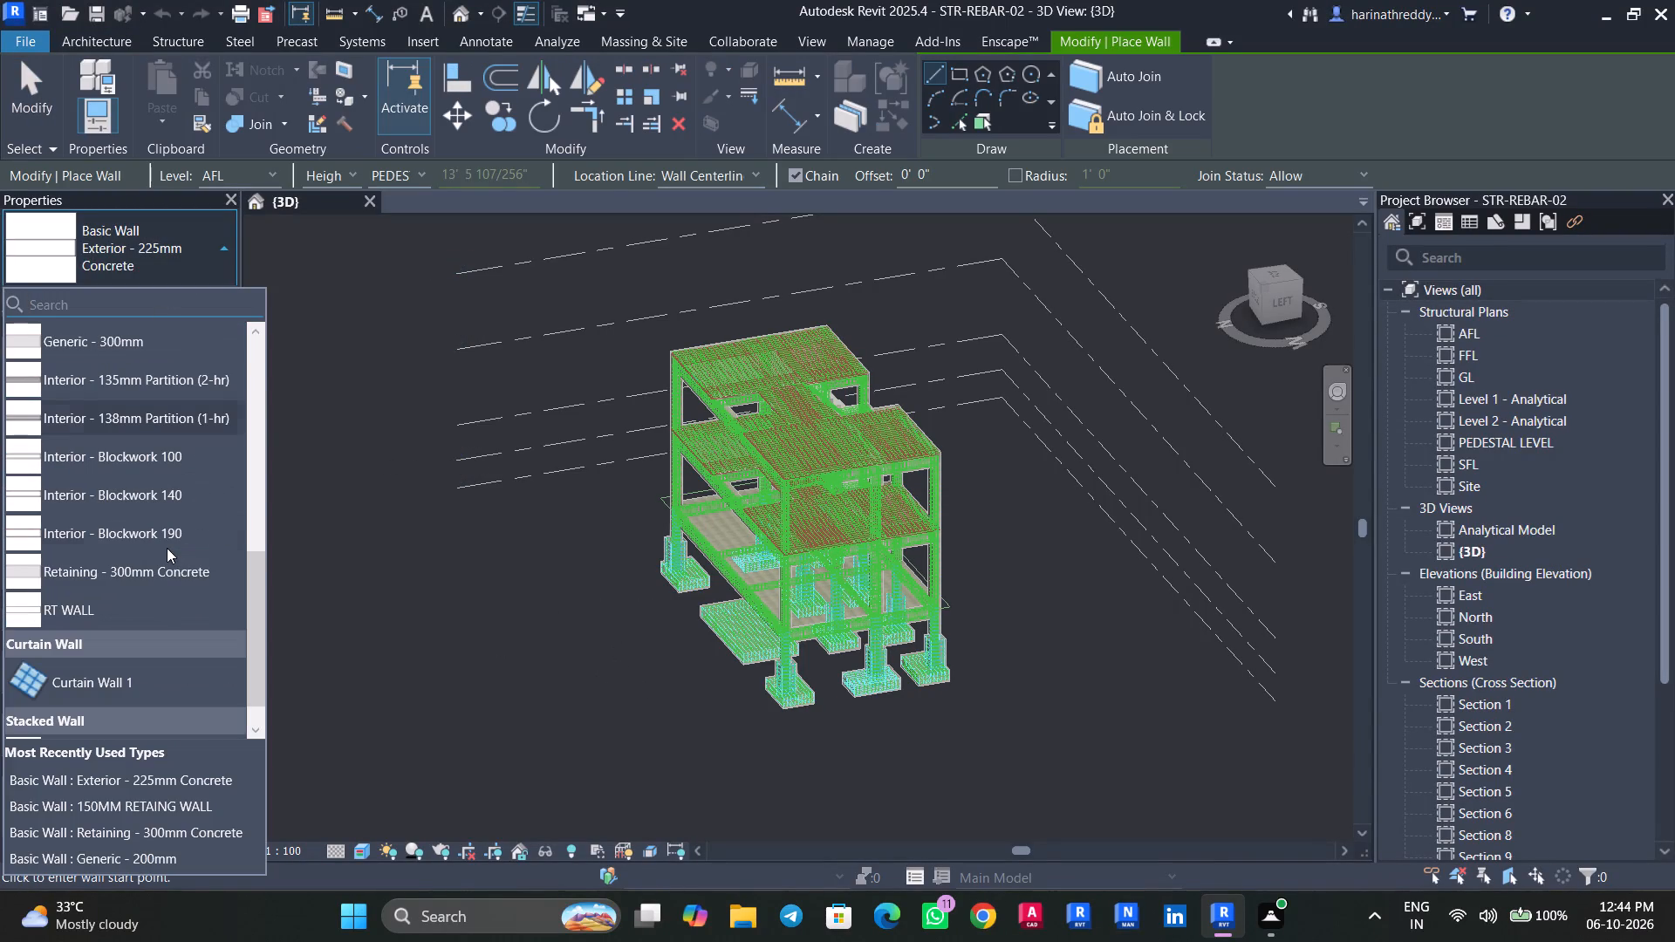
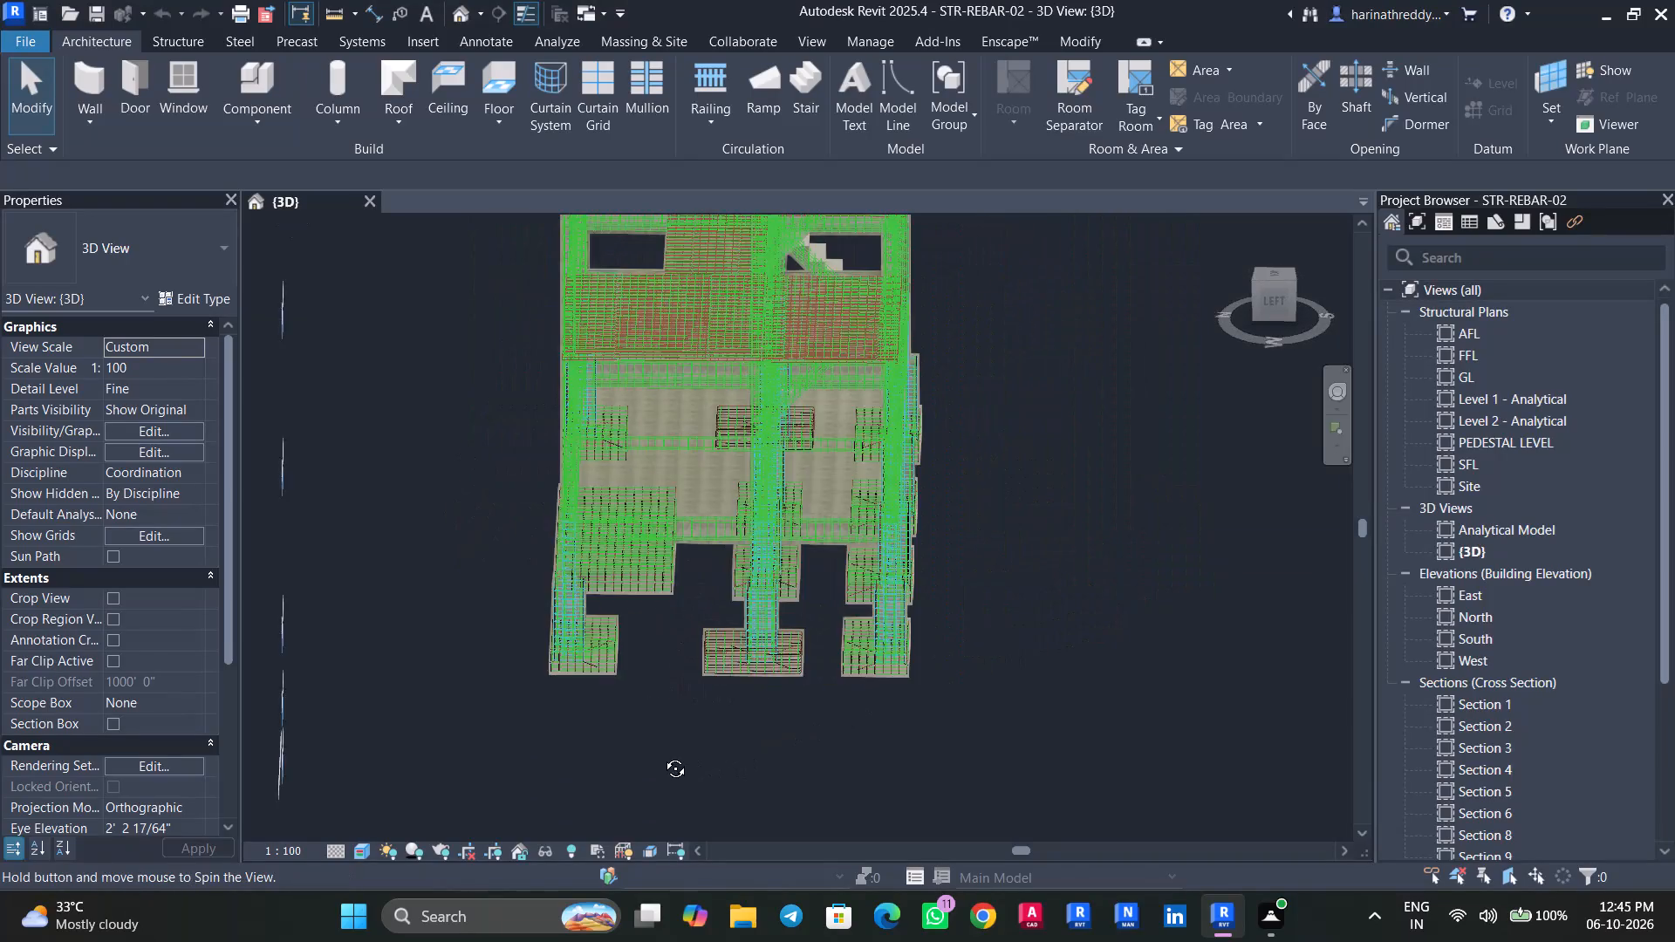
# In the AFL plan, draw a 10' 0" Exterior - 225mm Concrete wall along grid A on the long footing, between the two crossing grids.
pyautogui.scroll(4, 605, 655)
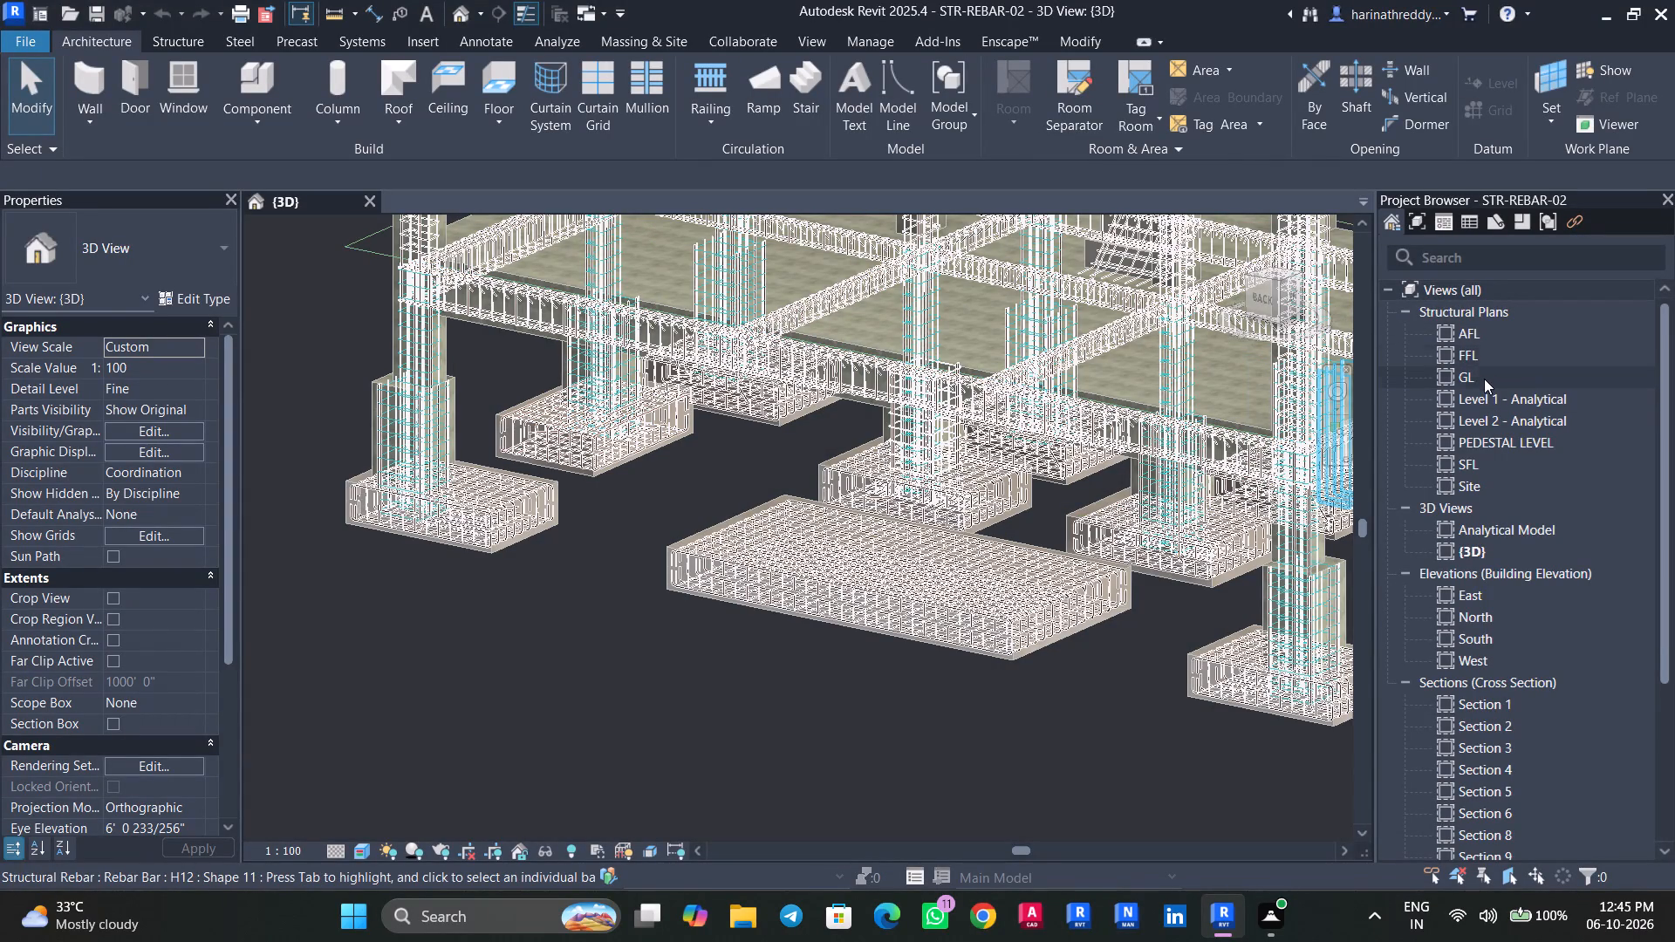
pyautogui.doubleClick(1480, 331)
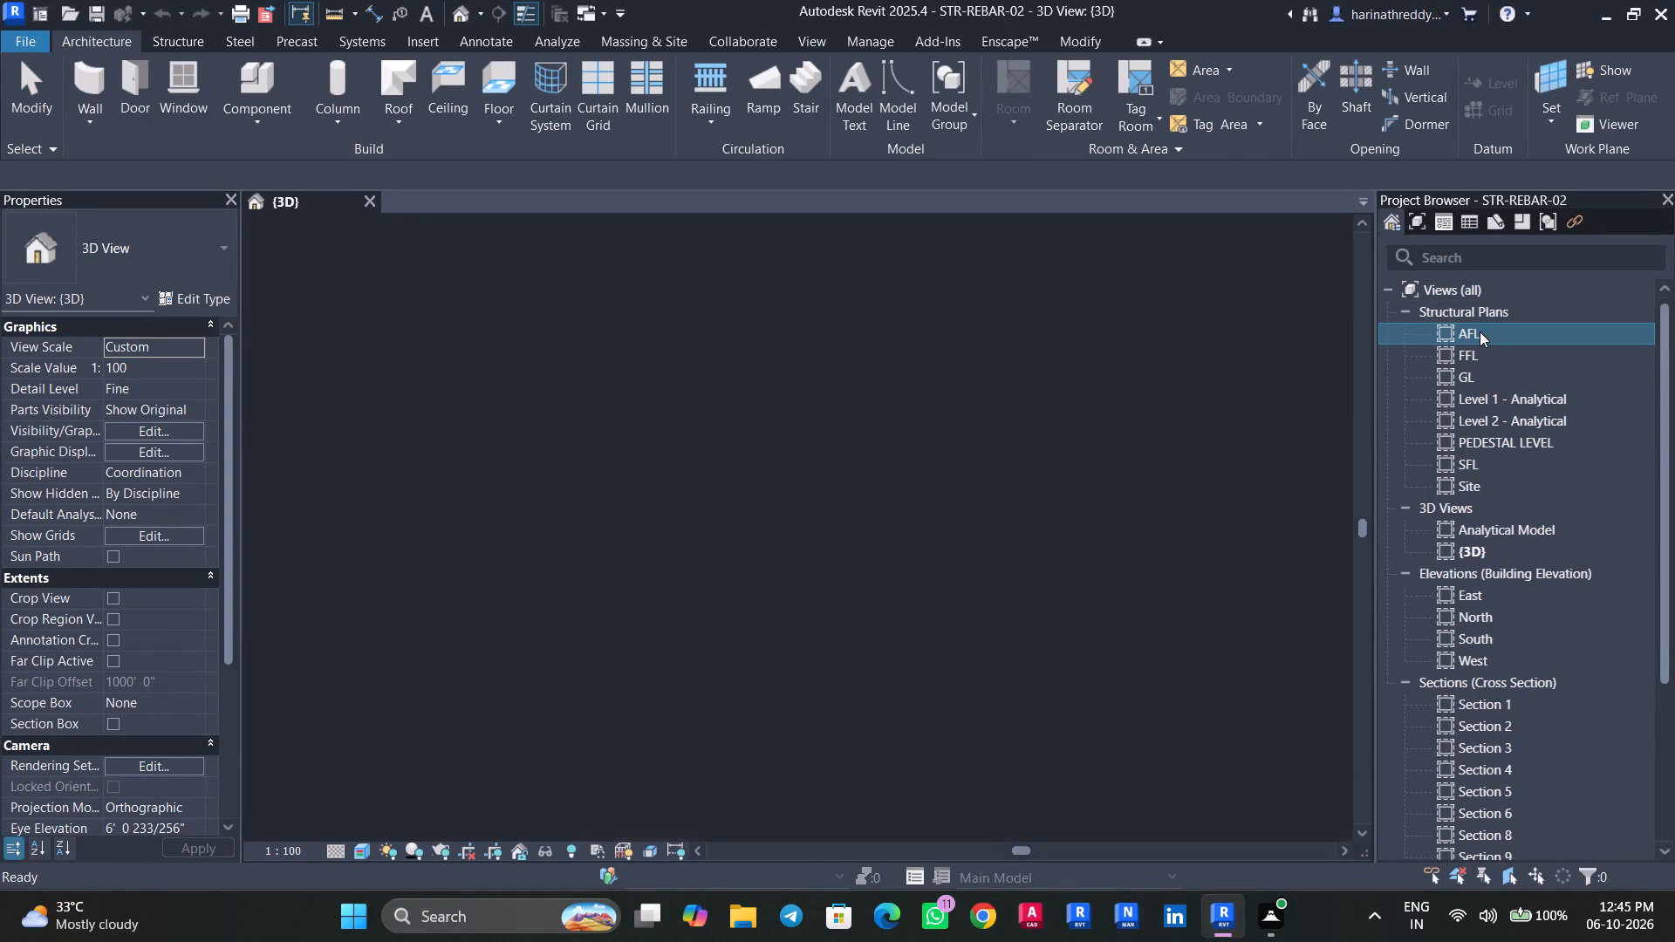
pyautogui.scroll(18, 806, 458)
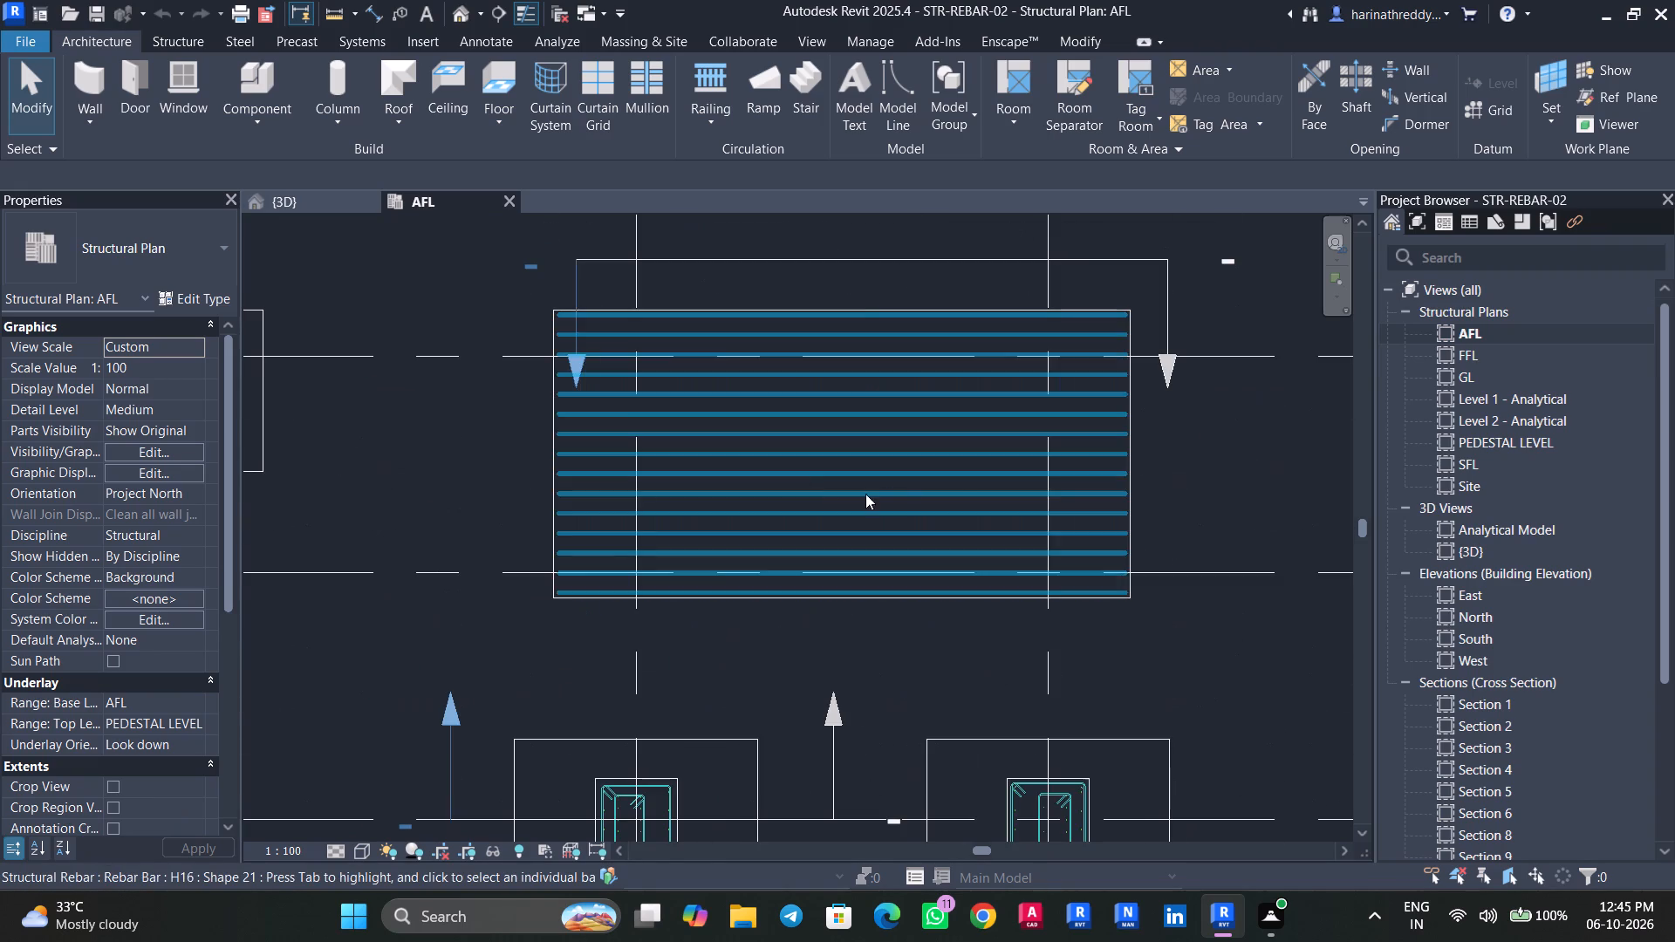
pyautogui.press('w')
pyautogui.press('a')
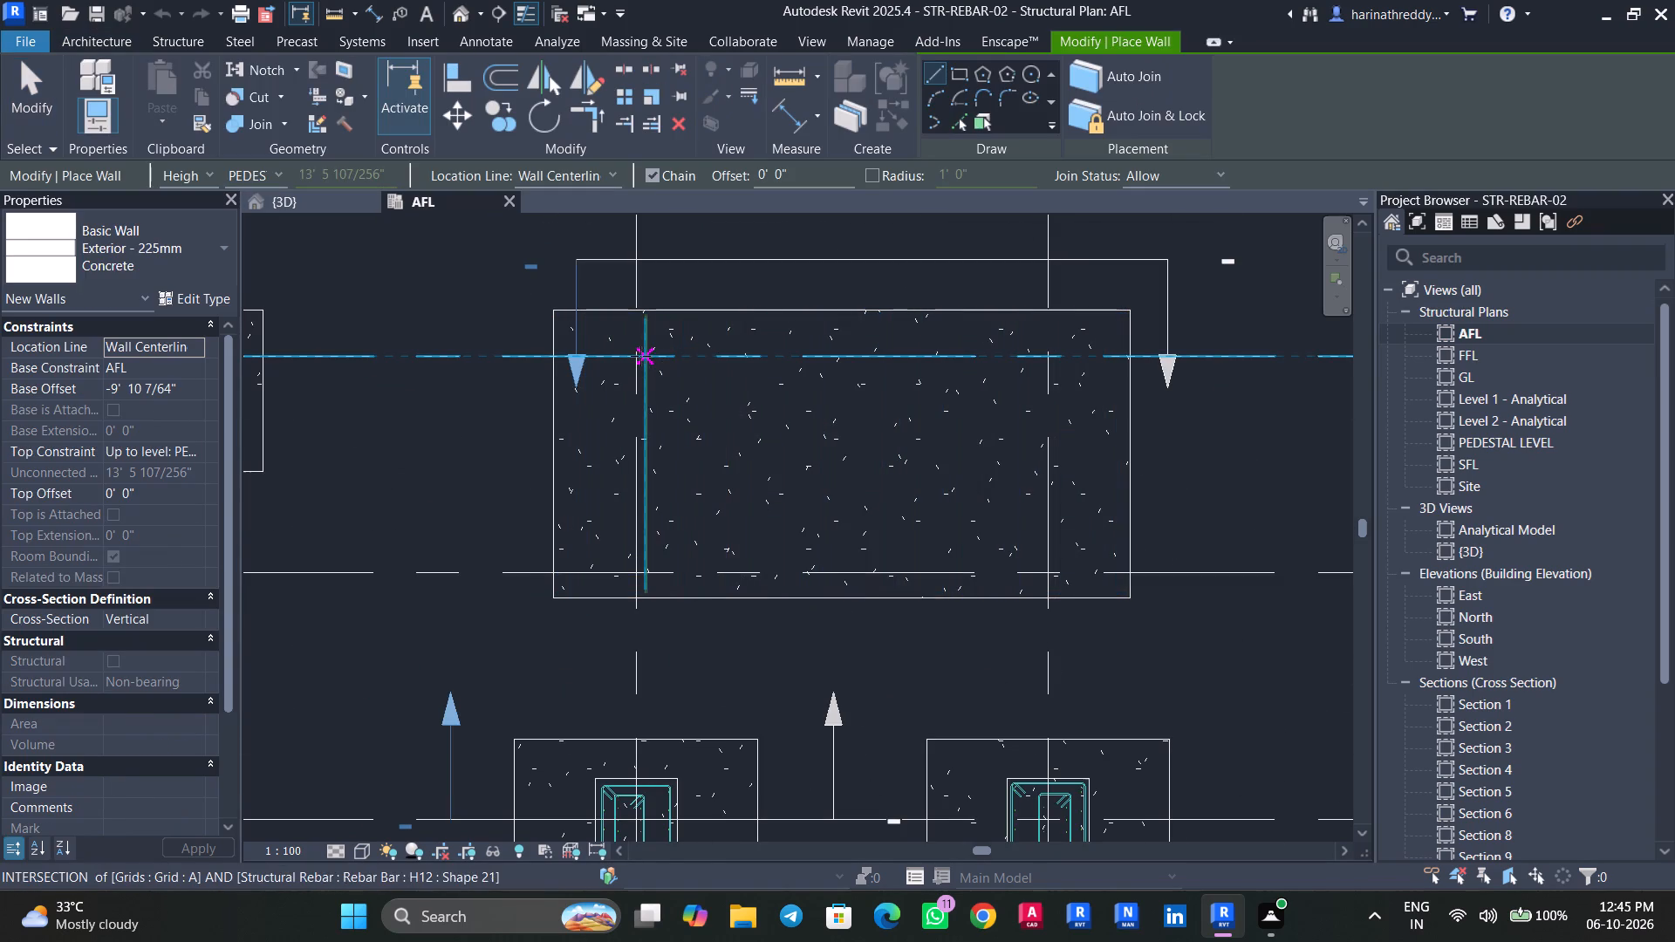
pyautogui.click(639, 356)
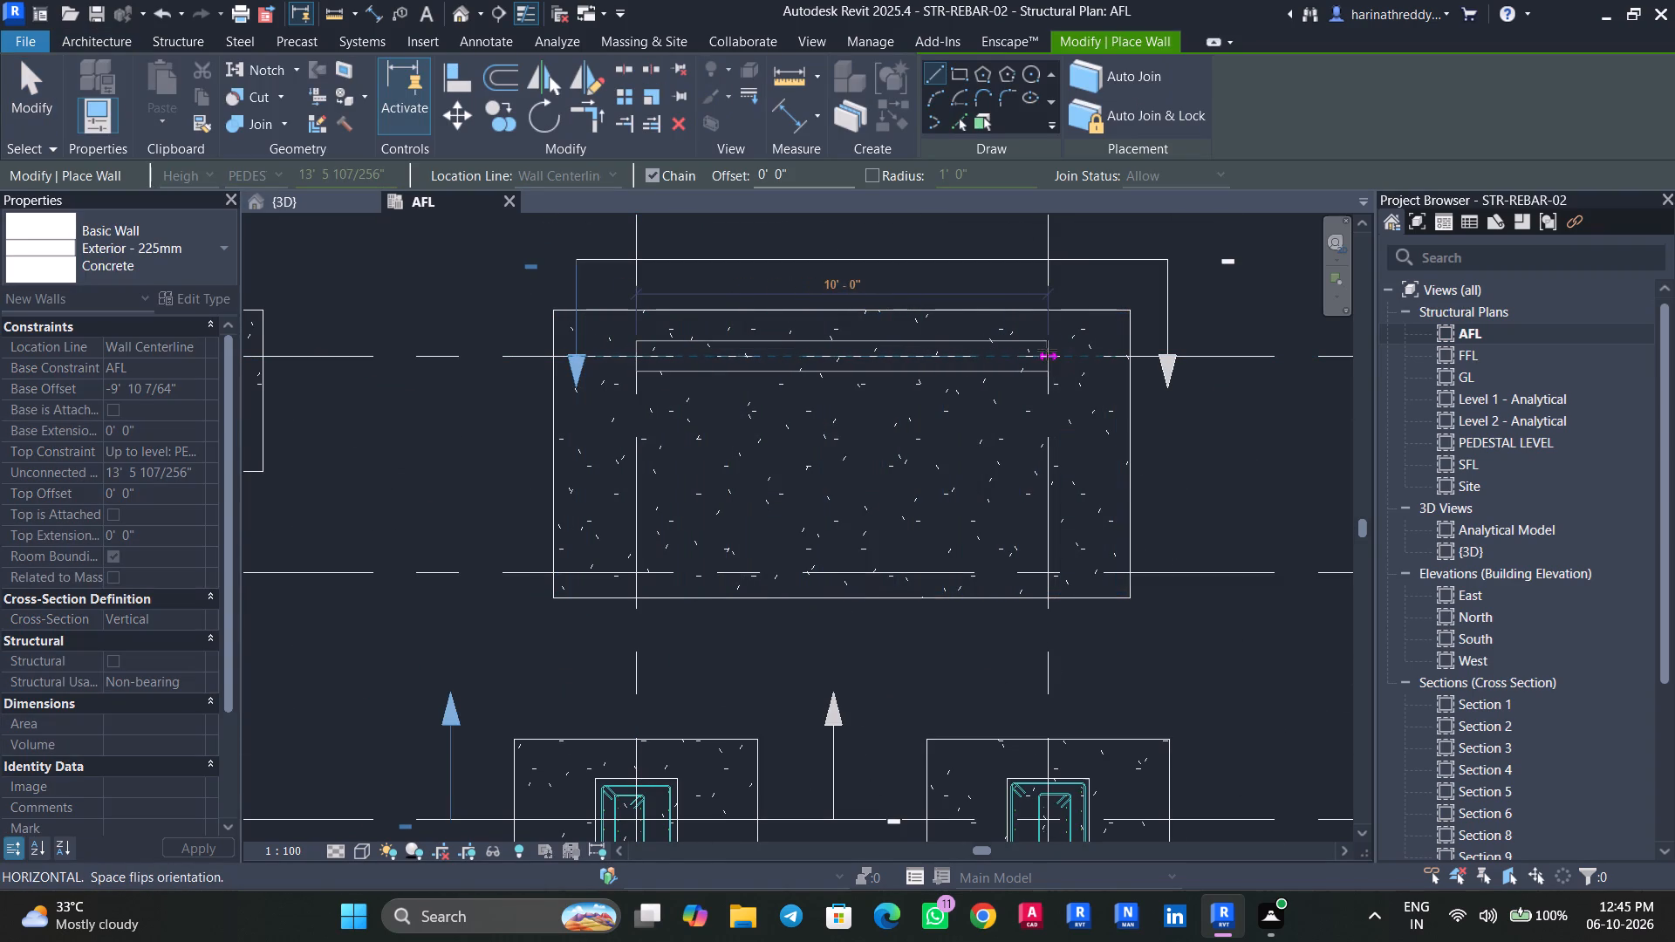
pyautogui.click(1047, 350)
pyautogui.press('Escape')
pyautogui.press('Escape')
pyautogui.press('Escape')
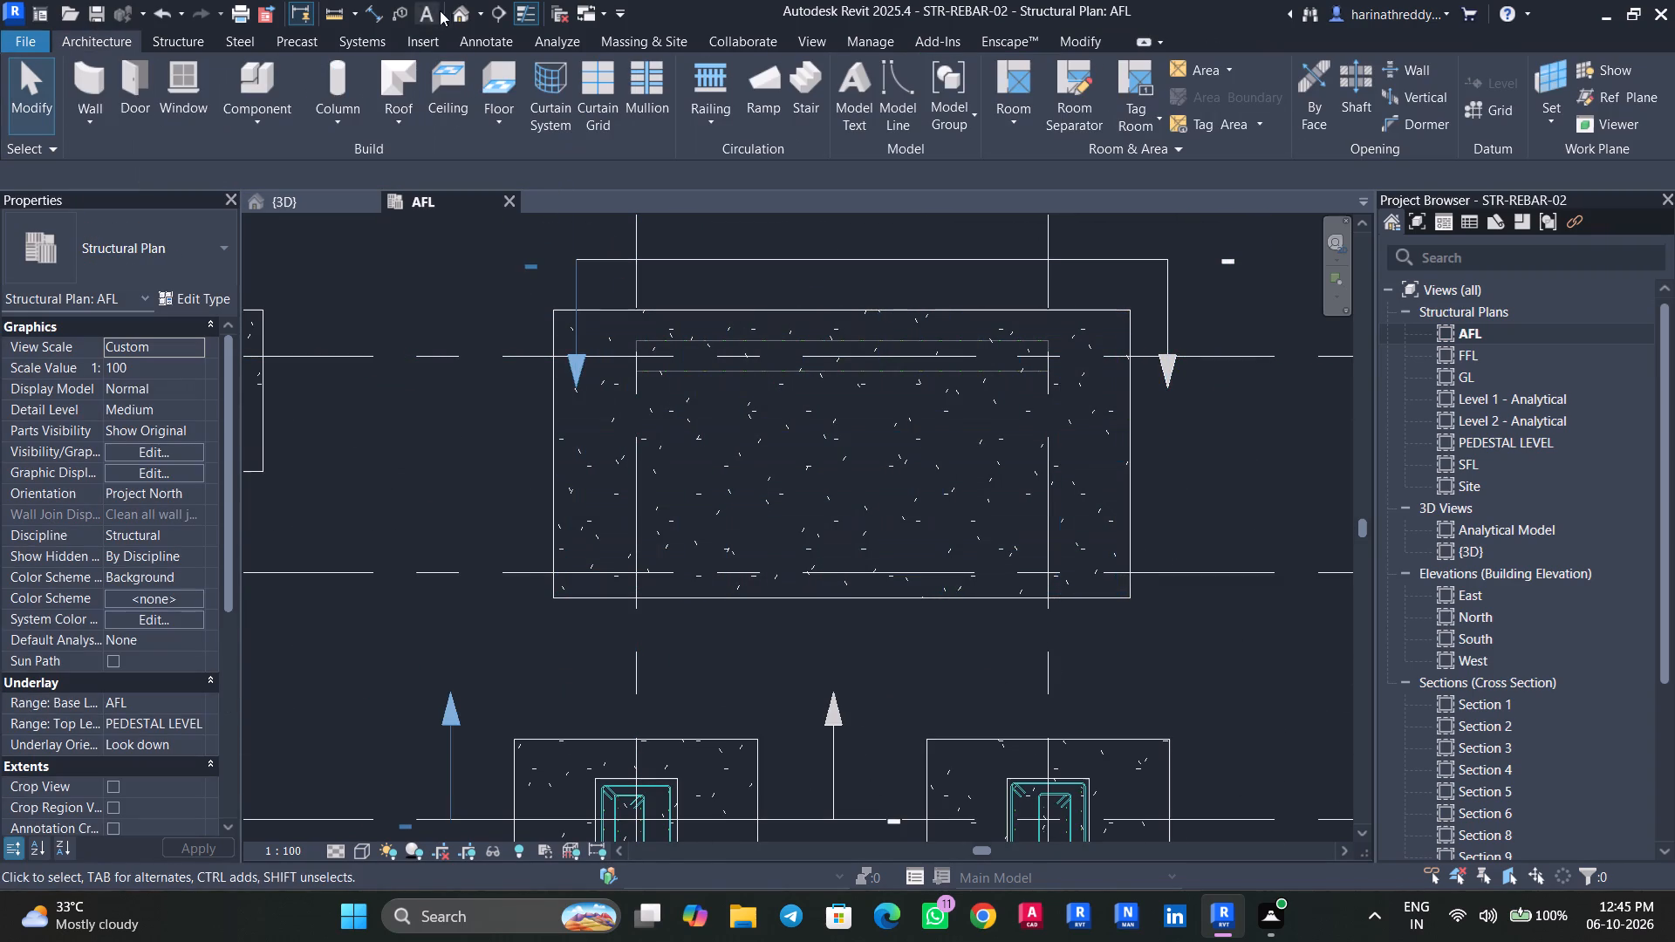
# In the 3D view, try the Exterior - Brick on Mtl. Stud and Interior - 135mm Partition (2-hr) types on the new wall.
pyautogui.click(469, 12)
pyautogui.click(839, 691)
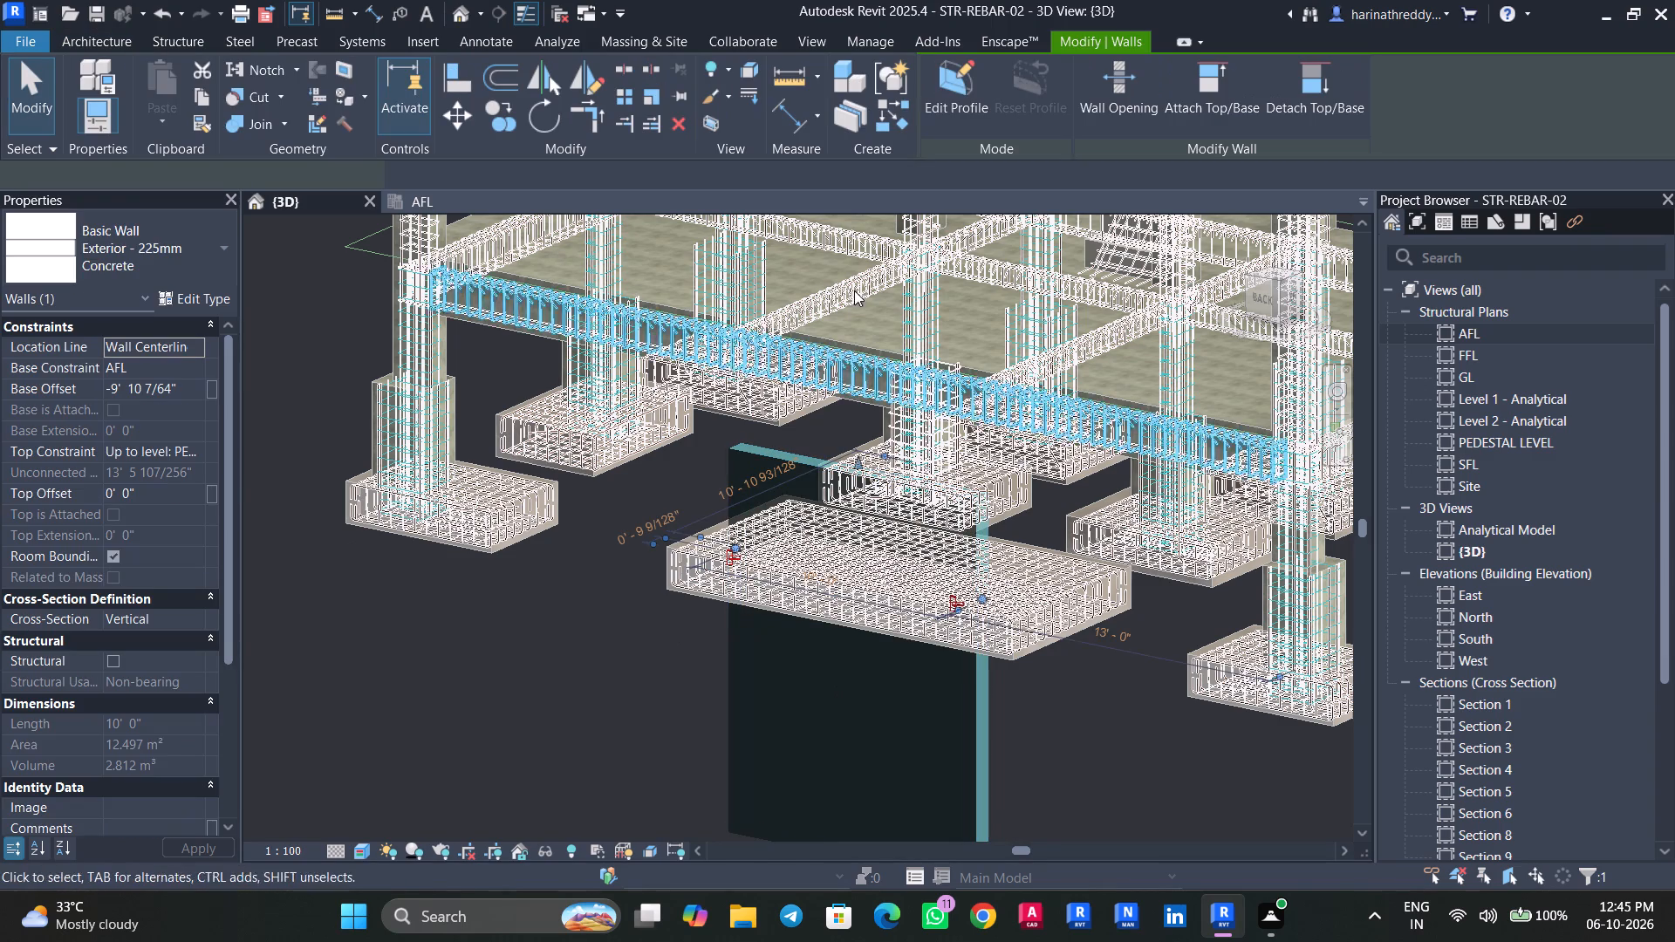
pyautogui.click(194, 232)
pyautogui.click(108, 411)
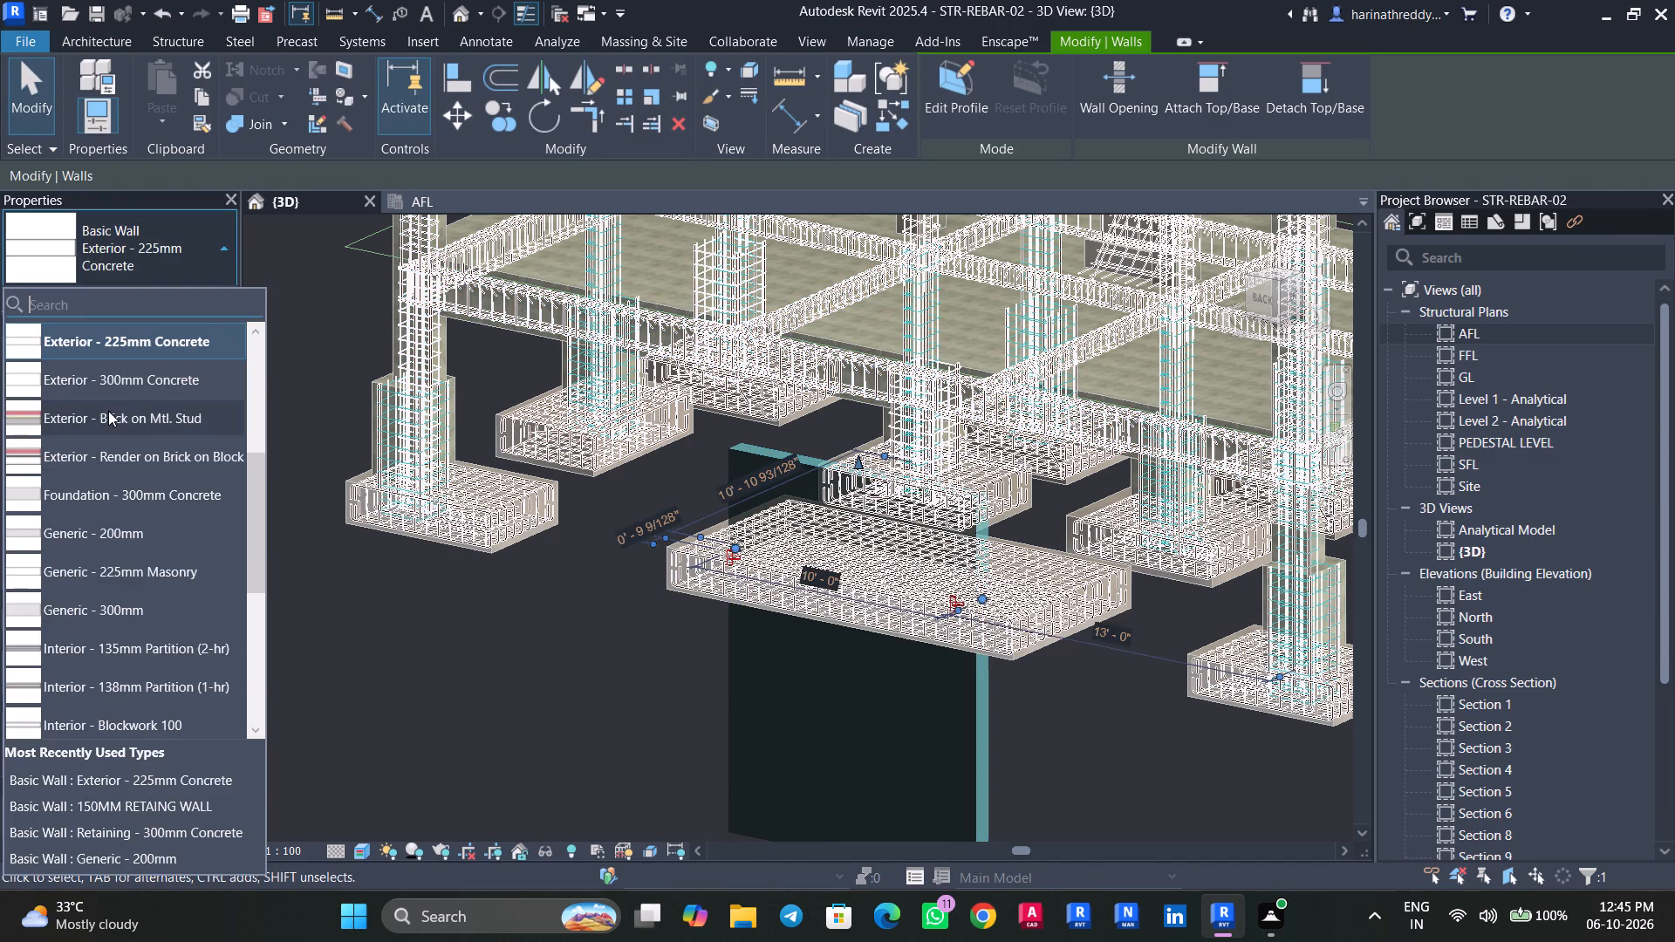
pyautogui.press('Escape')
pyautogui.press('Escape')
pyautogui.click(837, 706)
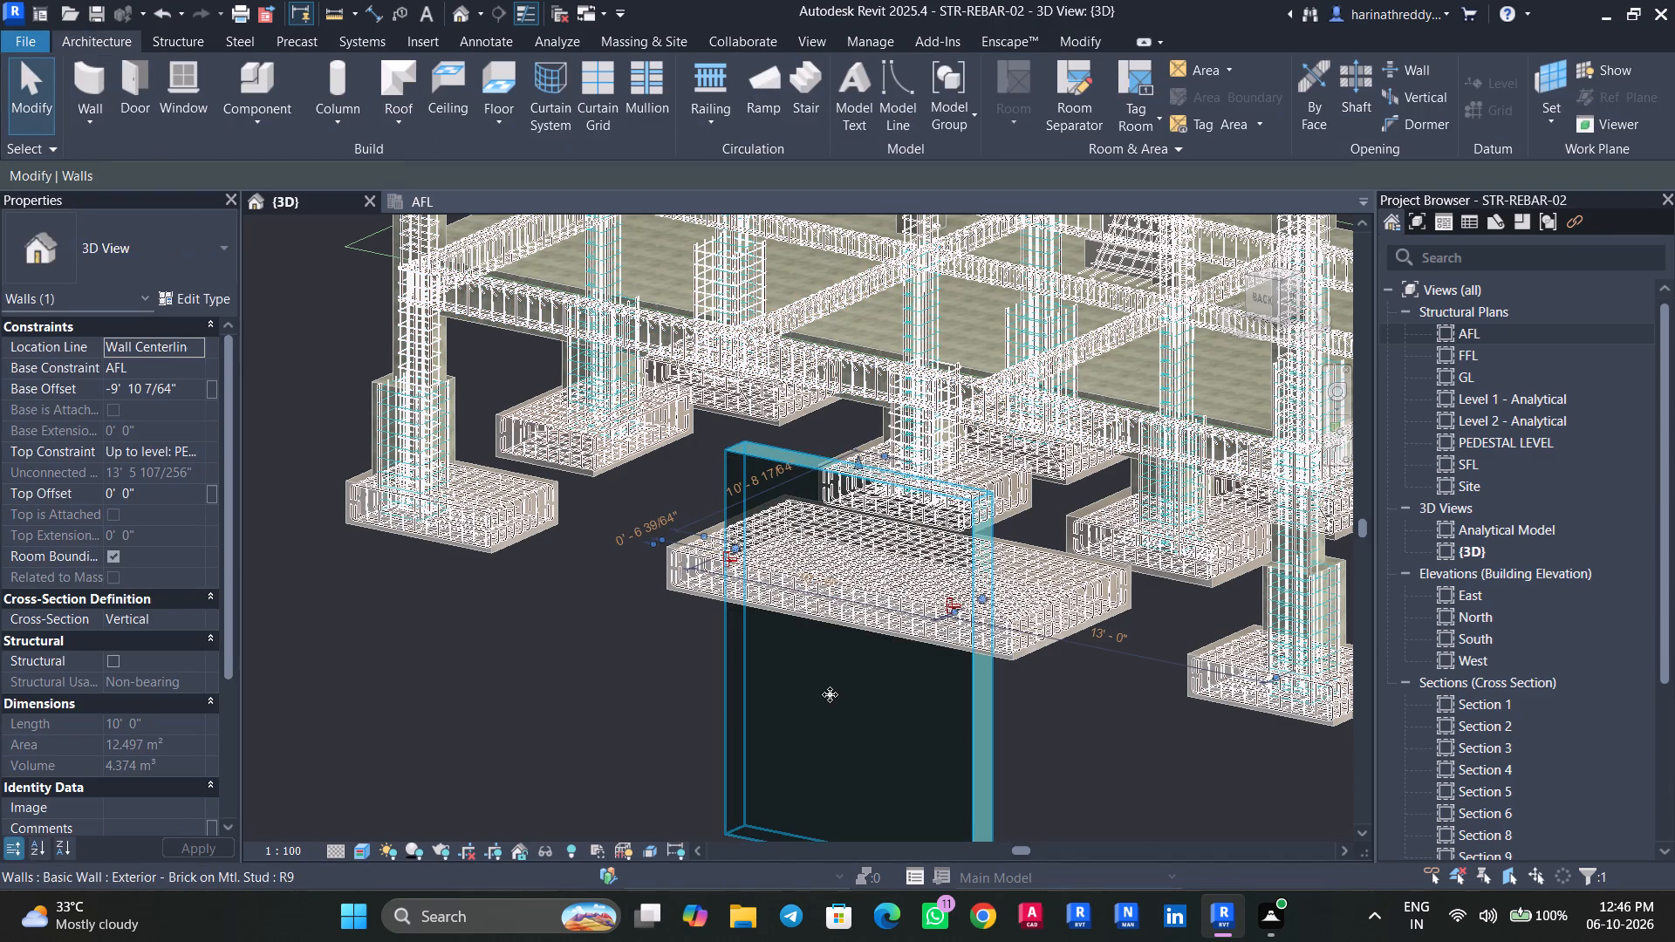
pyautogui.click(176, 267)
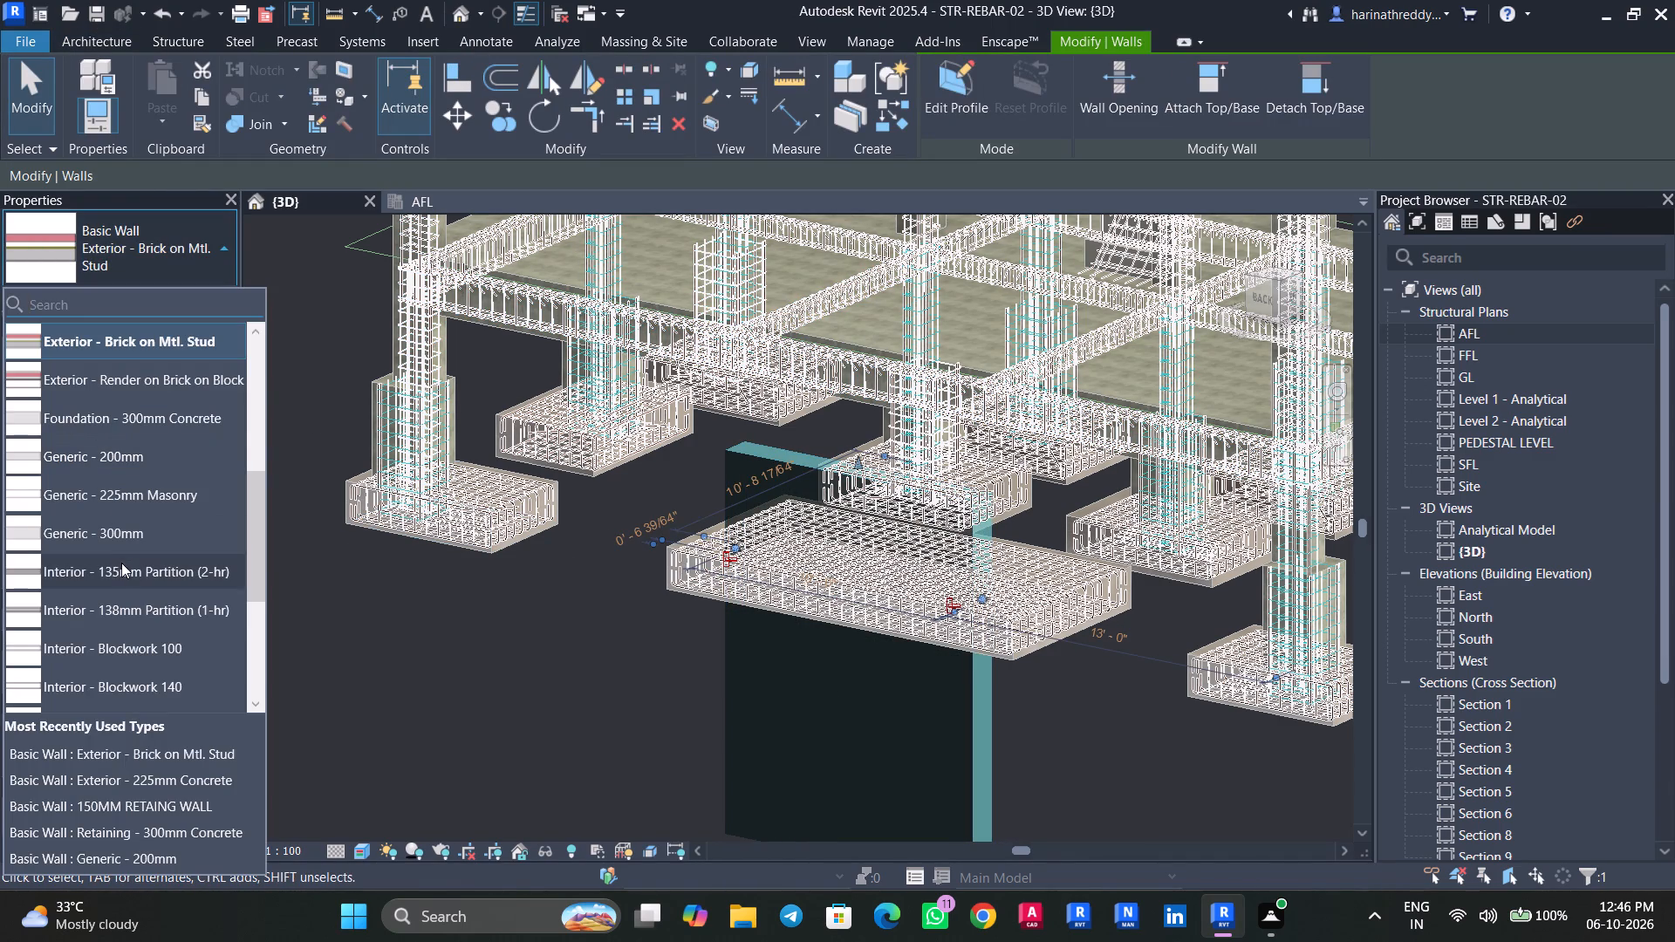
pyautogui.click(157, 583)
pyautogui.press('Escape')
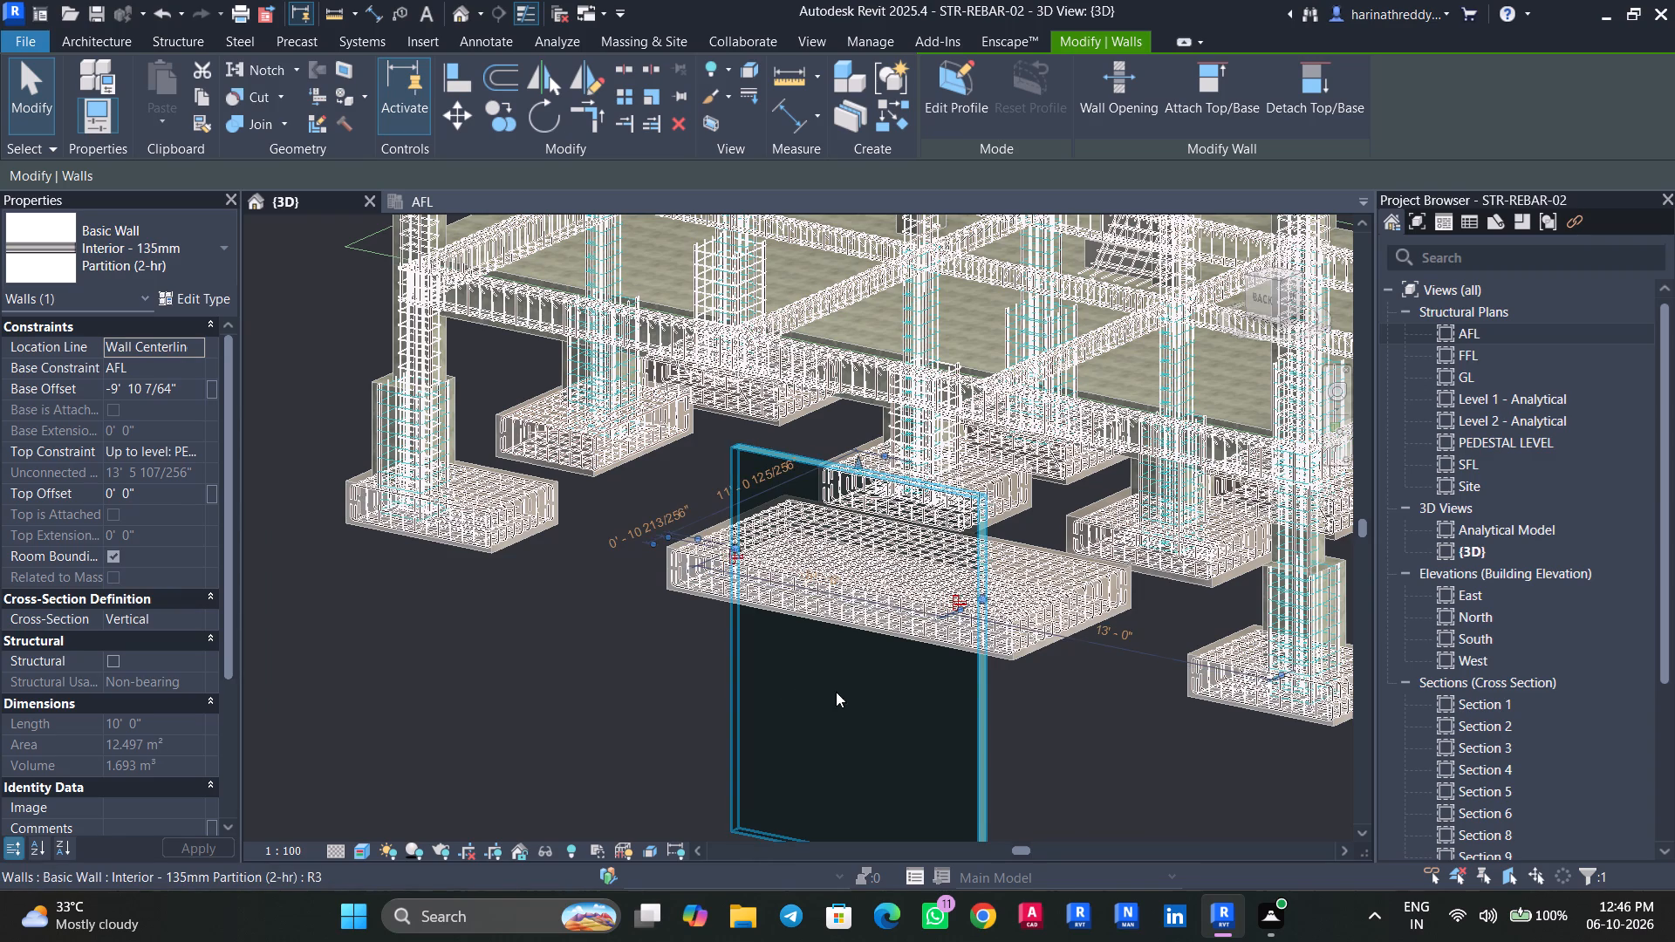
# Change the type of the new wall at the long footing to RT WALL.
pyautogui.click(827, 694)
pyautogui.click(58, 269)
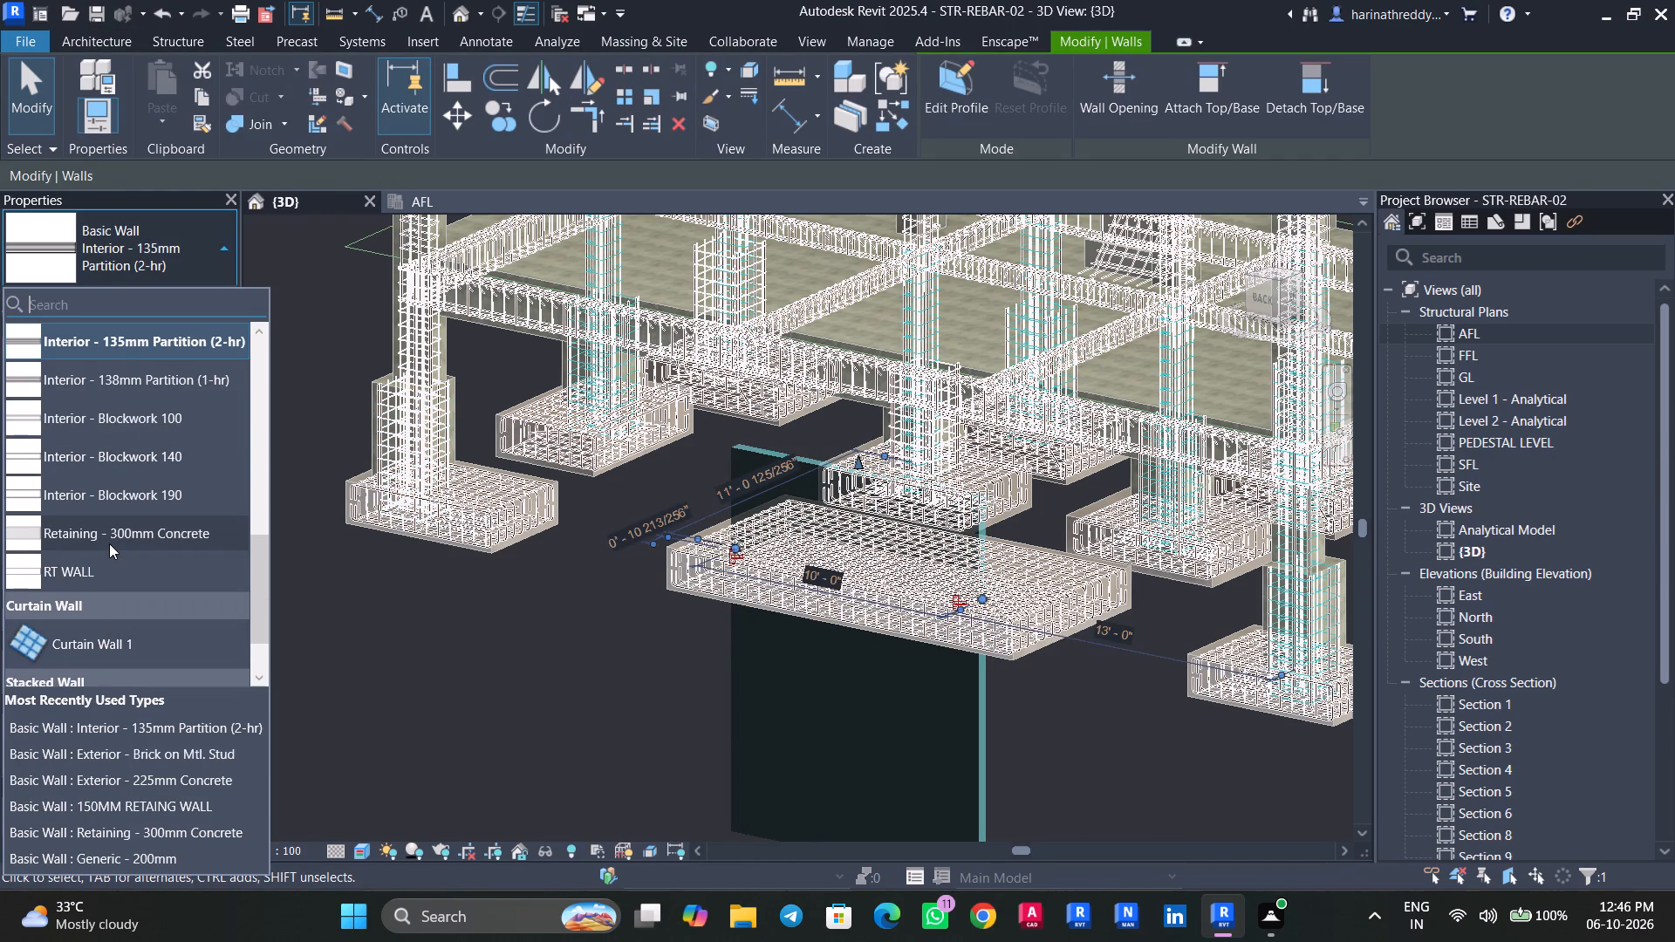
pyautogui.click(106, 575)
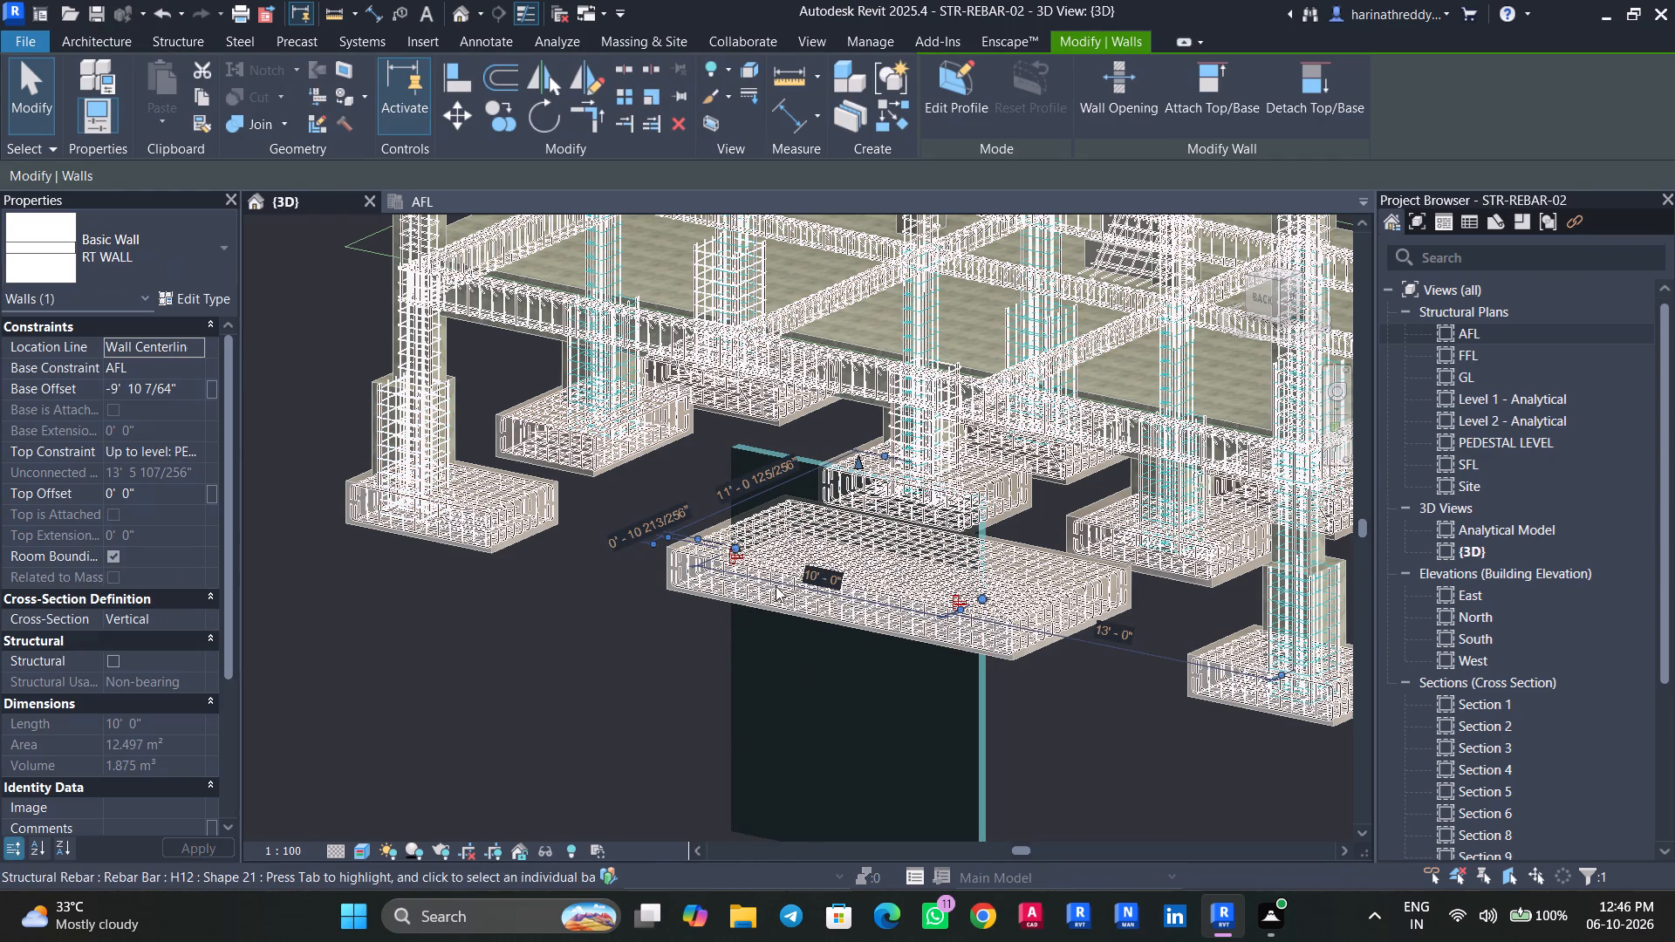
pyautogui.press('Escape')
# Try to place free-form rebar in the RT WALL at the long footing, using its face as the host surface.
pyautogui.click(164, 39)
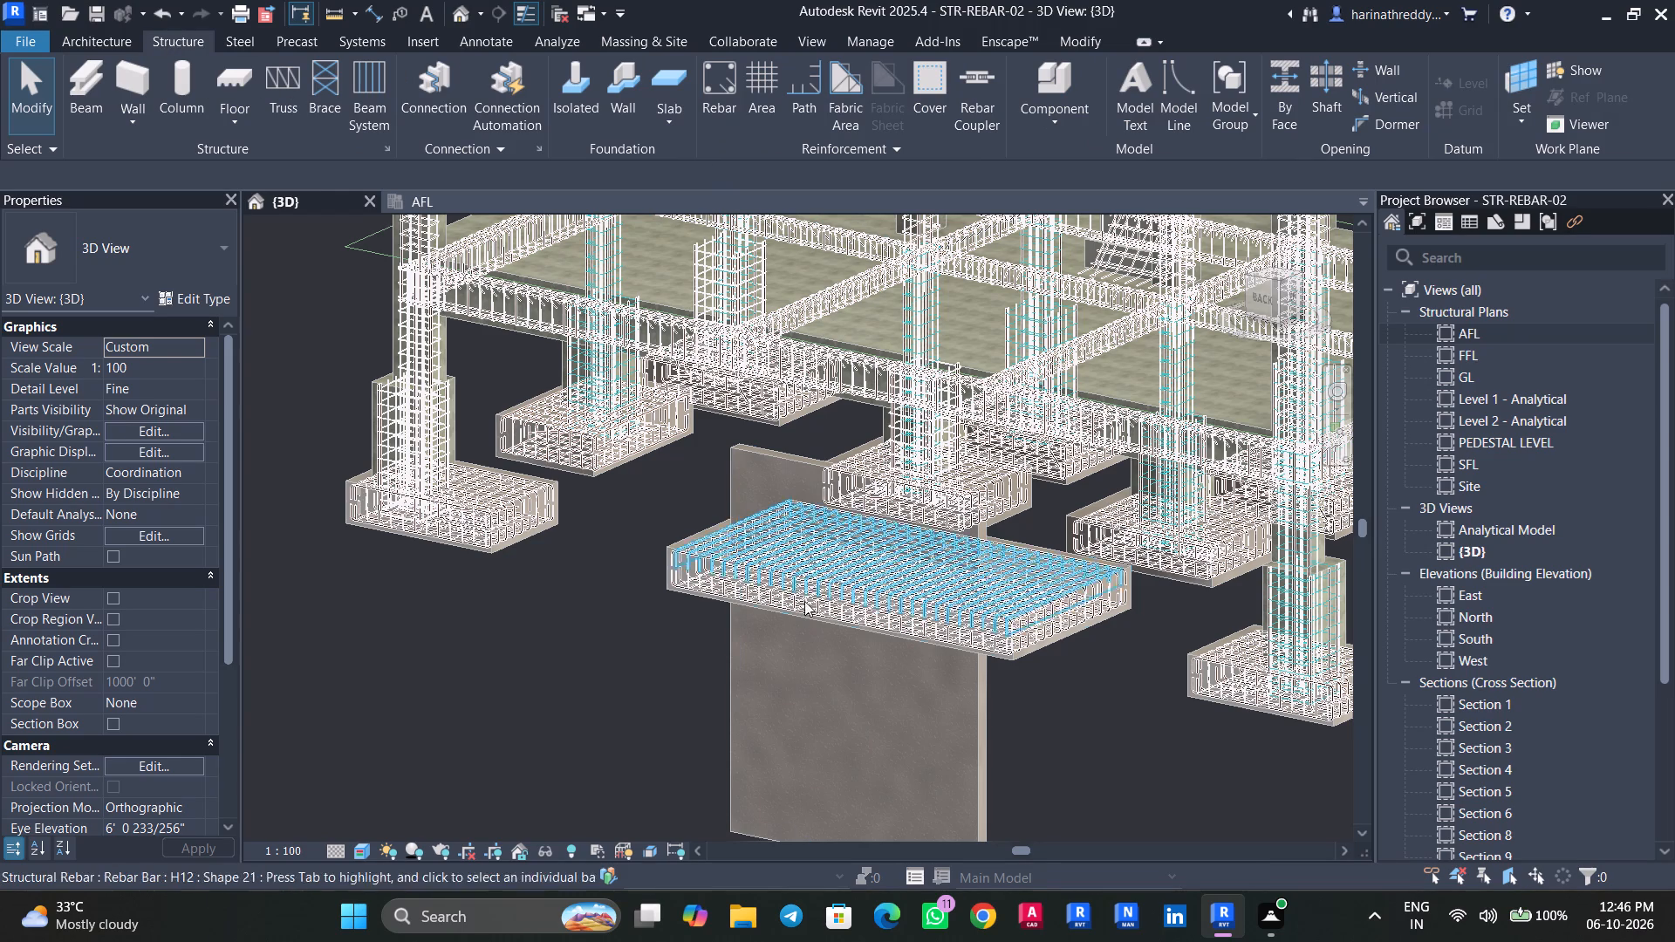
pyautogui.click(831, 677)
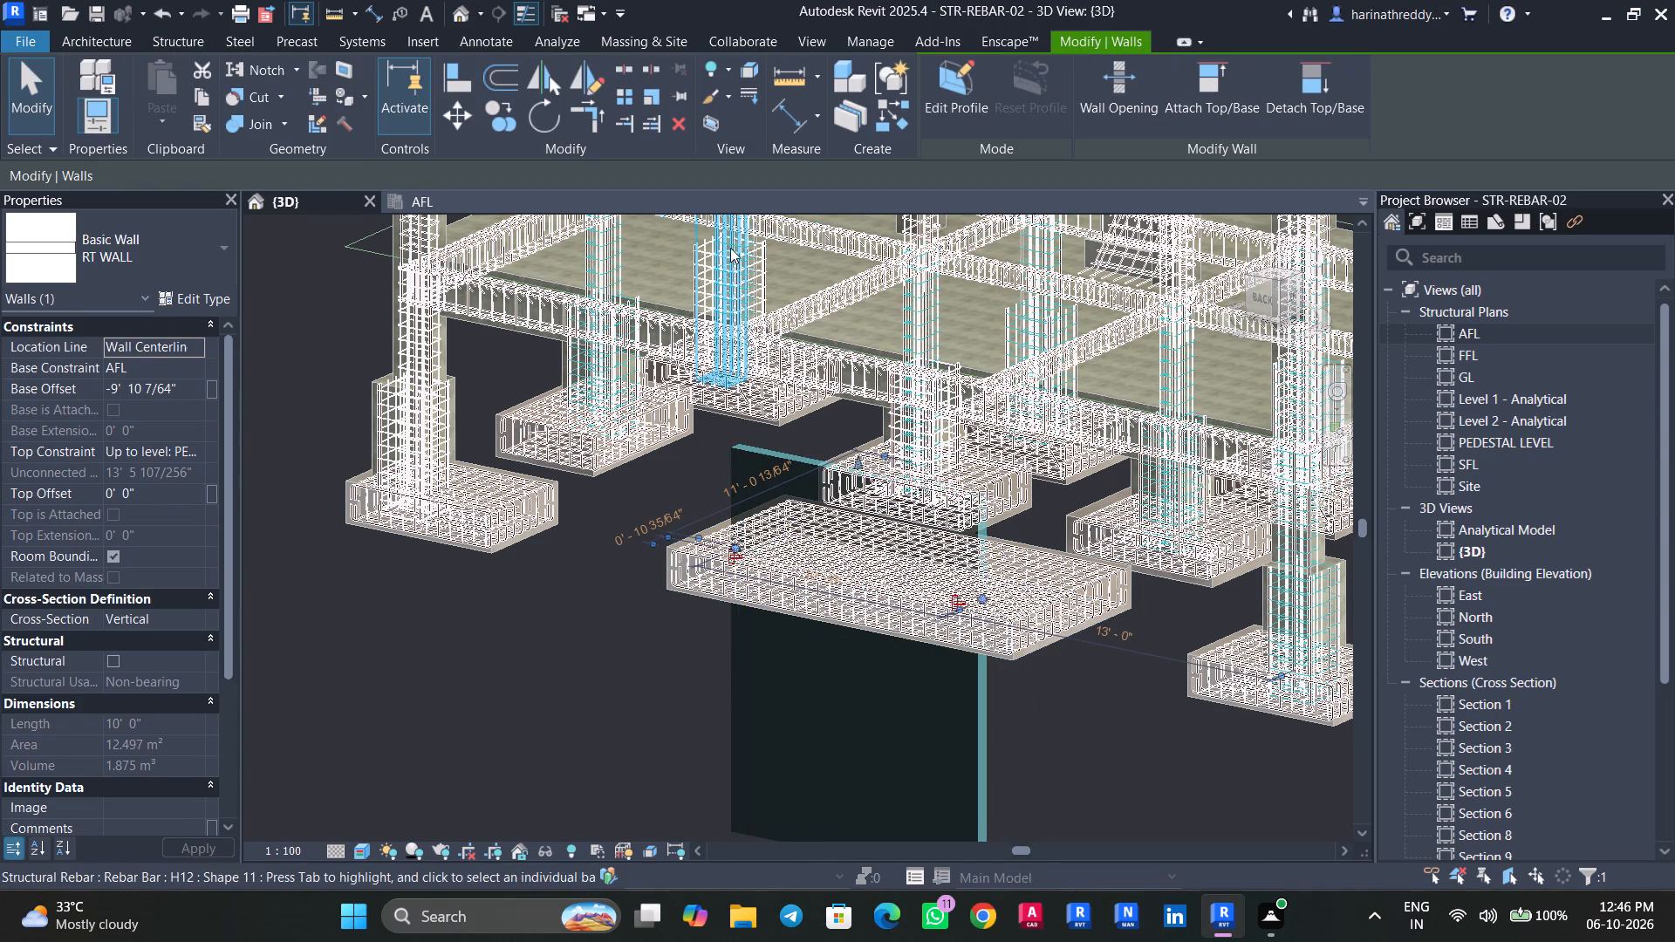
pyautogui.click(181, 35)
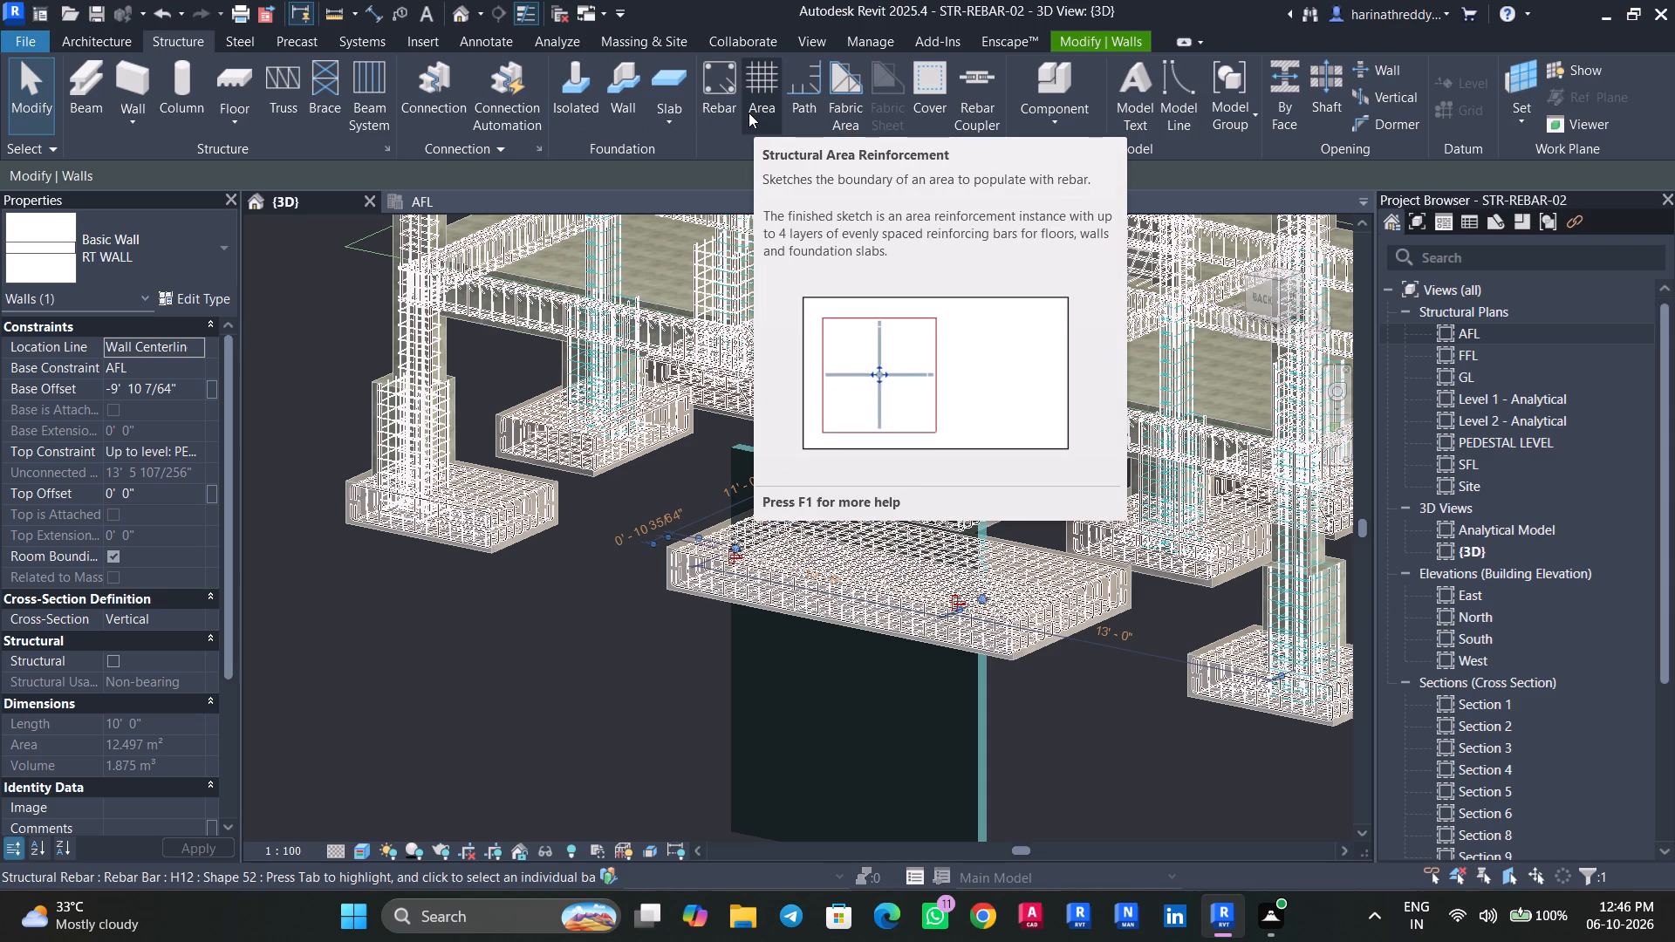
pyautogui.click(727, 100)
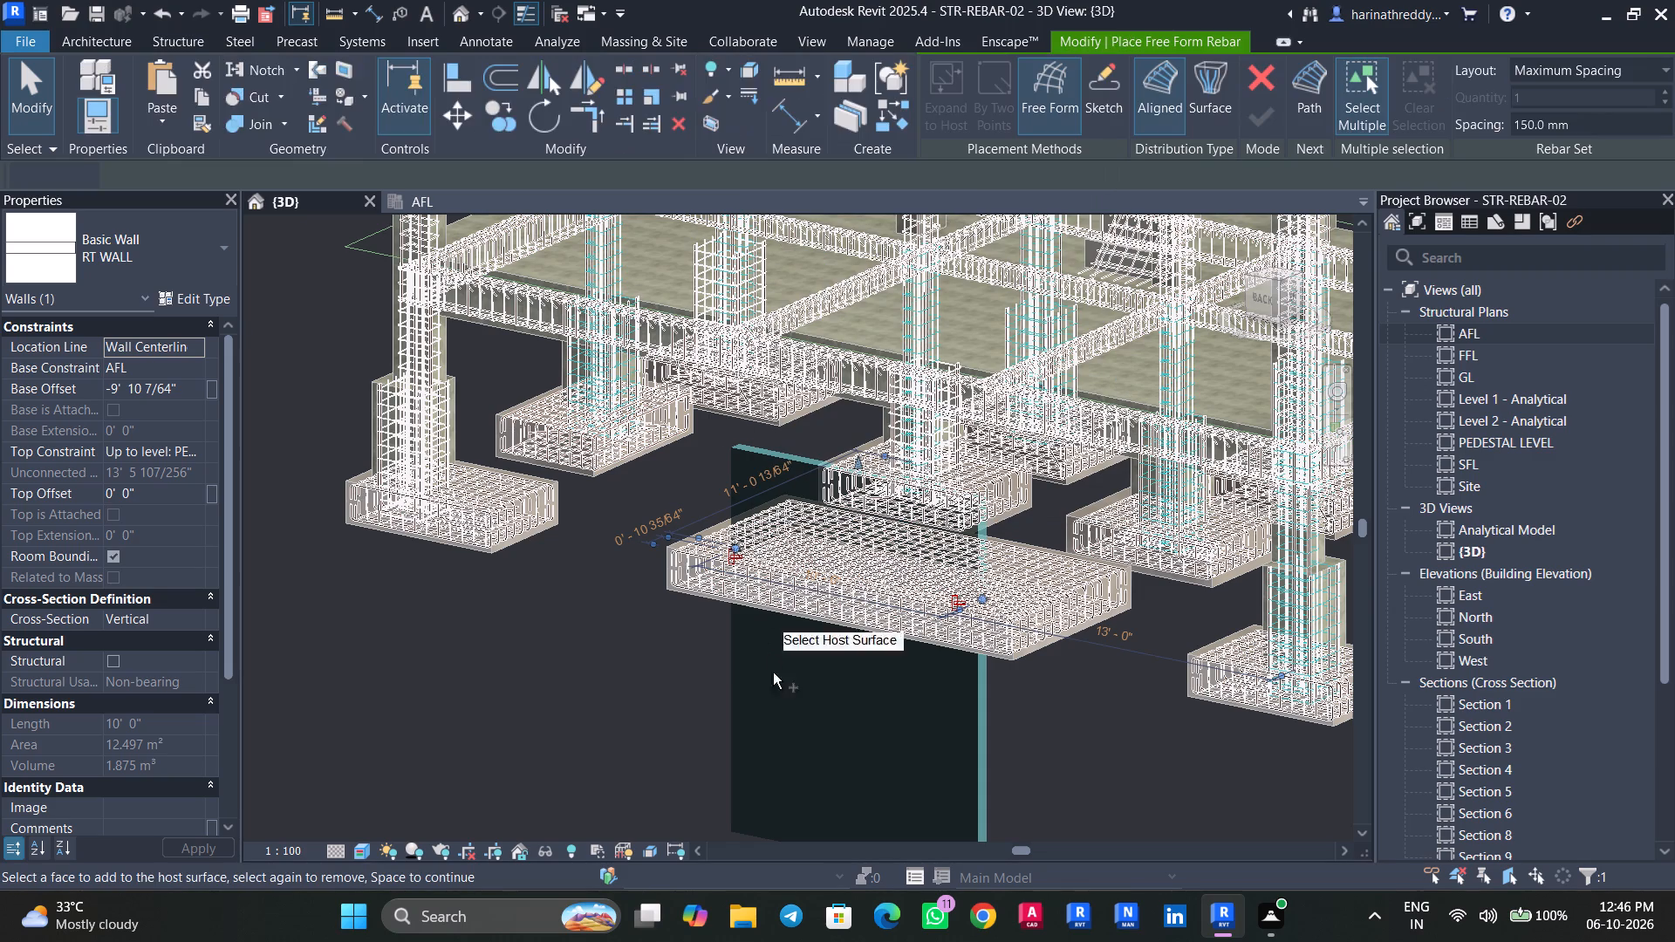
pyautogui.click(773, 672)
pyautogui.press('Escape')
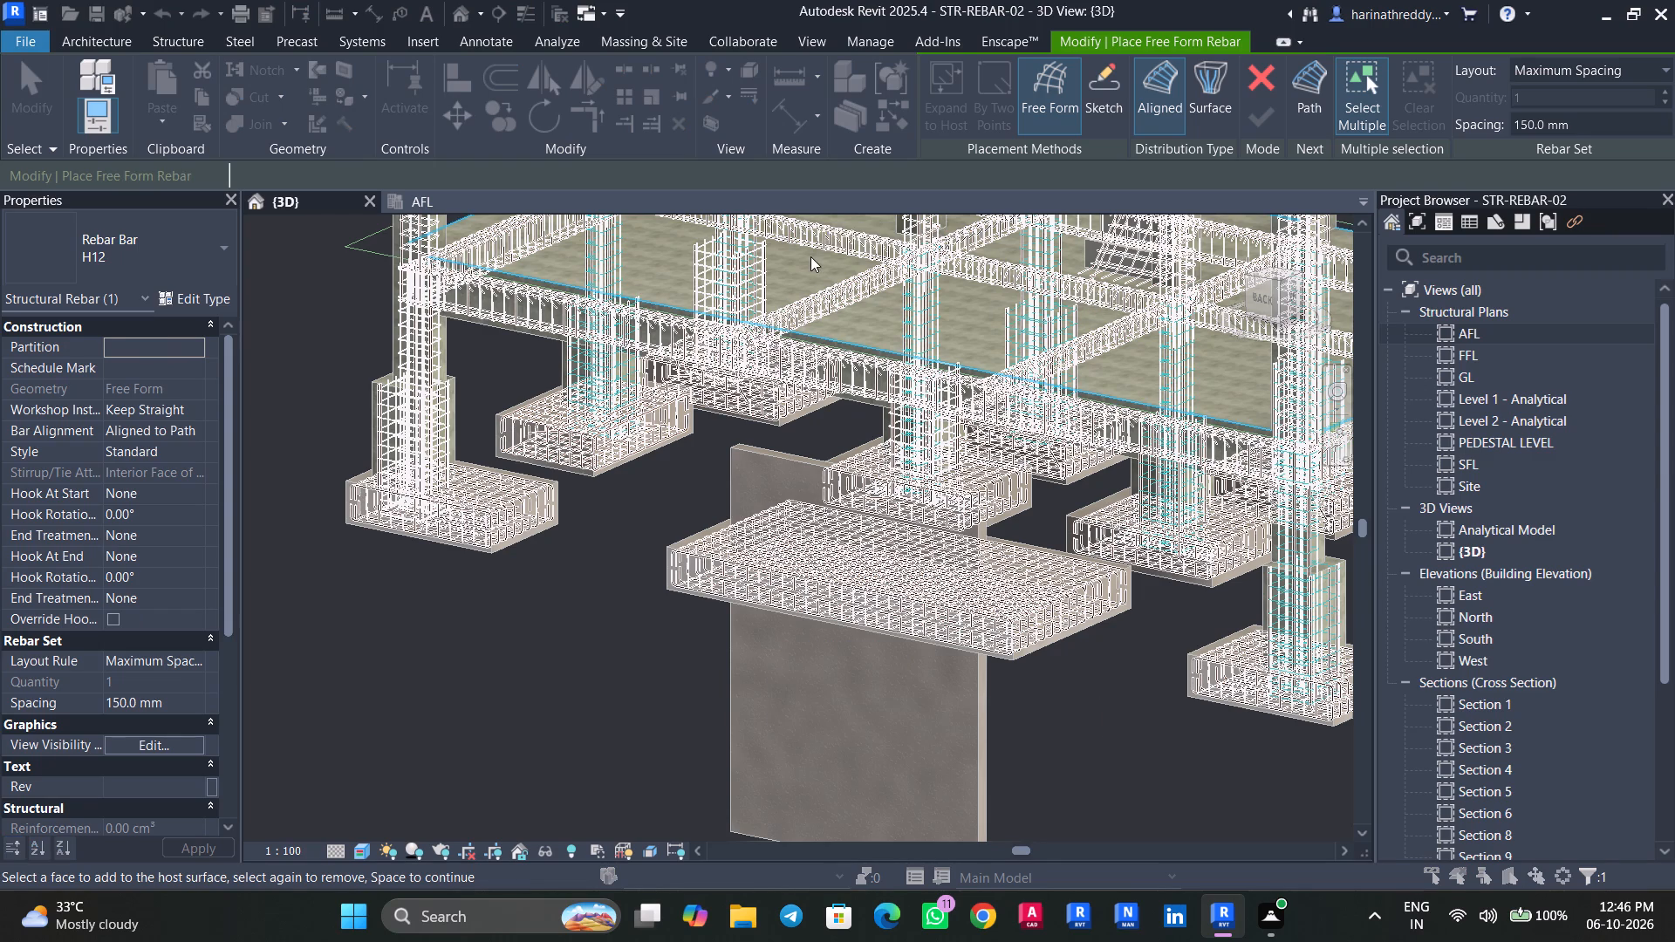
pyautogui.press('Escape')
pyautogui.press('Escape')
# Save the STR-REBAR-02 project.
pyautogui.hotkey('ctrl', 's')
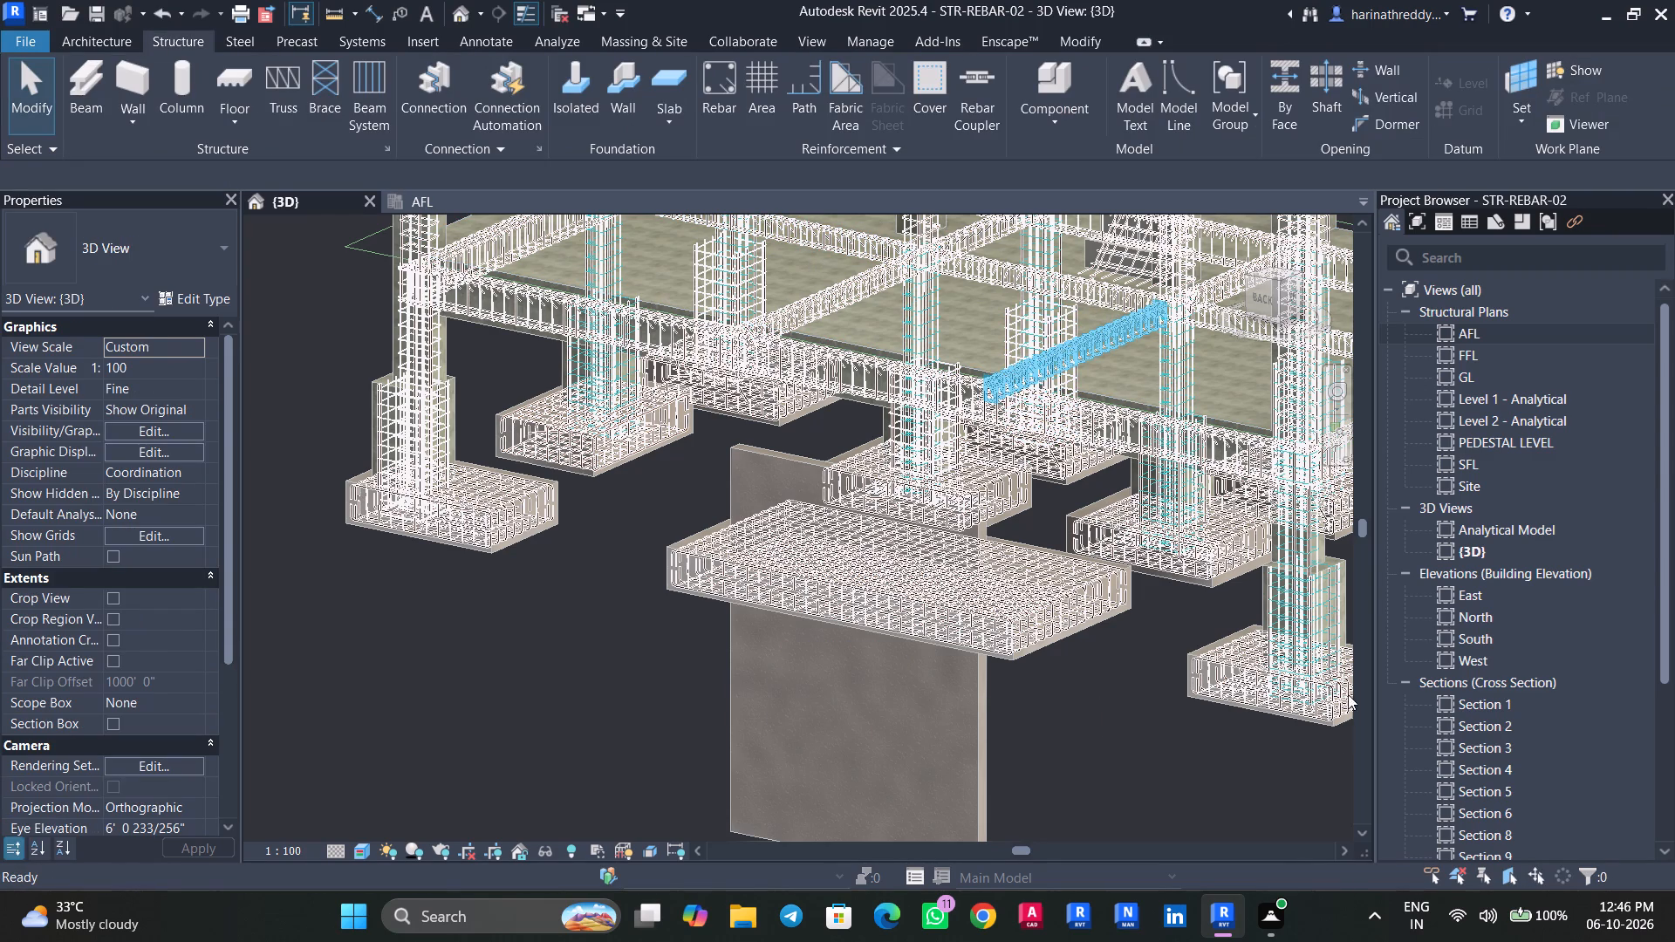
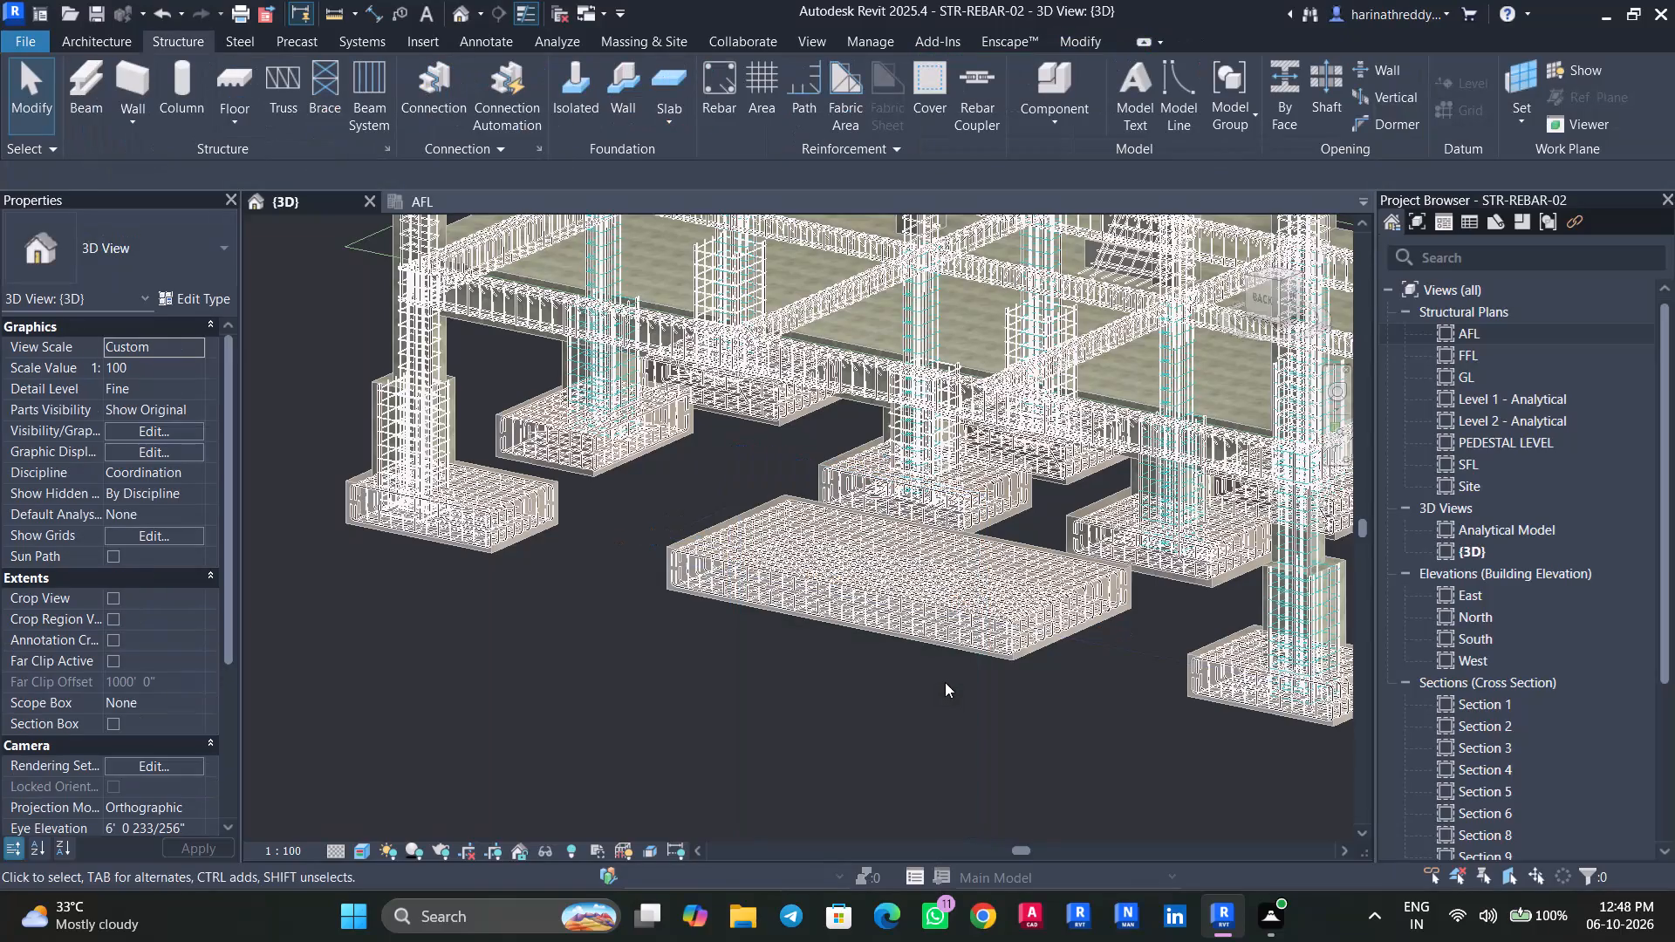
# Save and close the STR-REBAR-02 project.
pyautogui.hotkey('ctrl', 's')
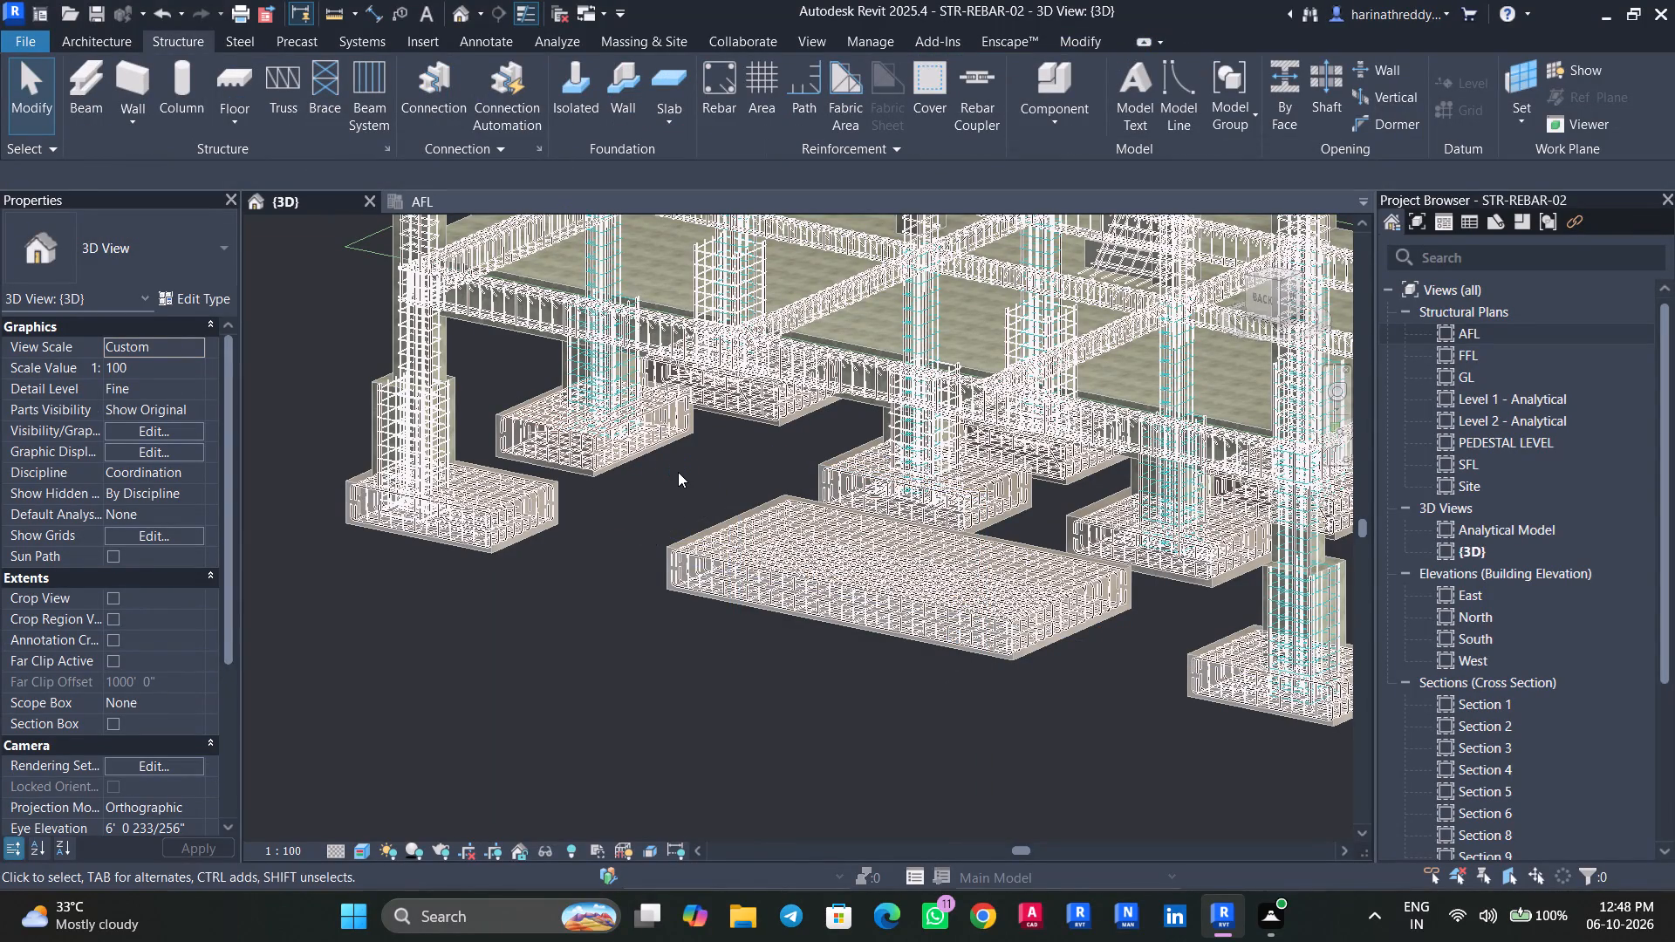
pyautogui.hotkey('ctrl', 'w')
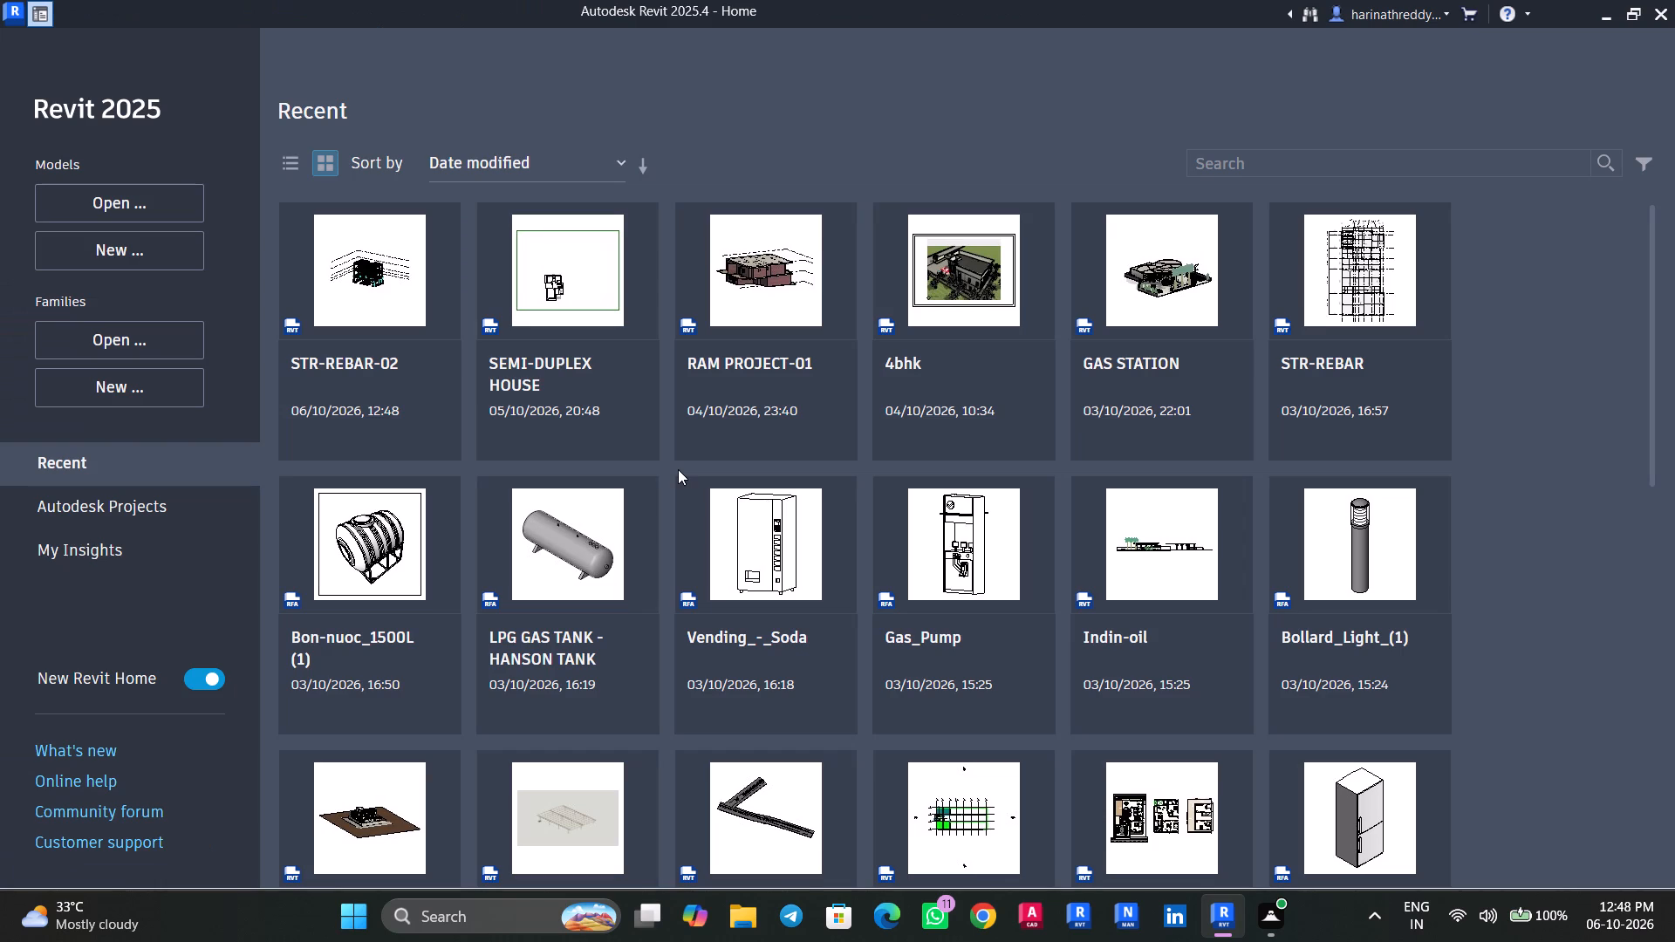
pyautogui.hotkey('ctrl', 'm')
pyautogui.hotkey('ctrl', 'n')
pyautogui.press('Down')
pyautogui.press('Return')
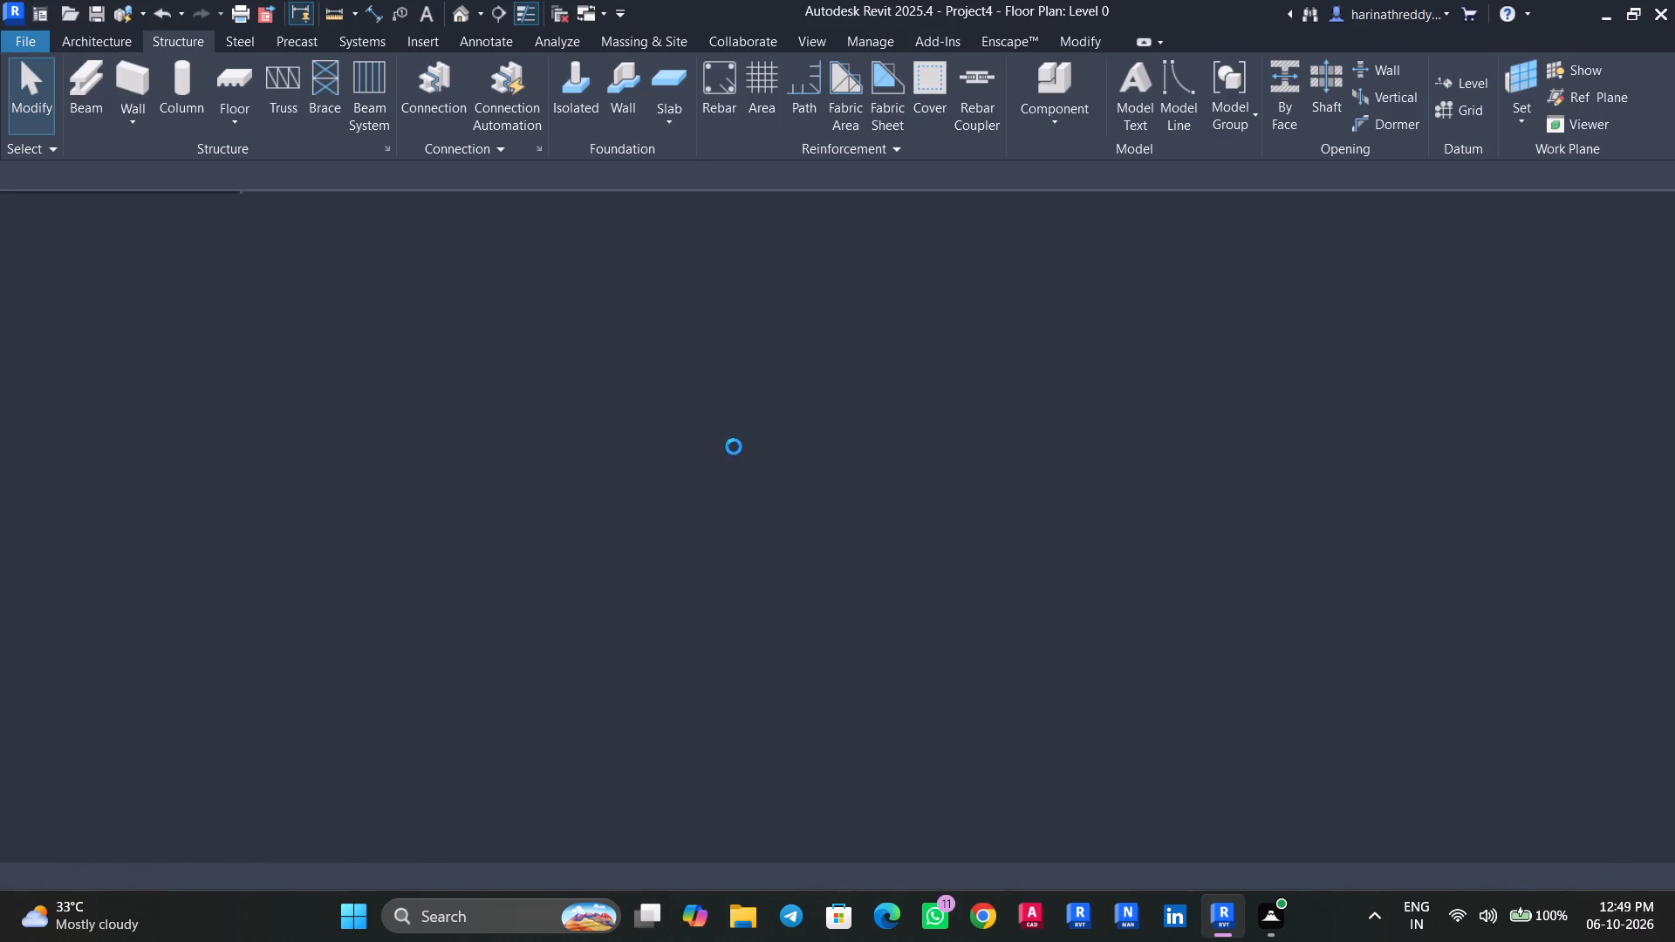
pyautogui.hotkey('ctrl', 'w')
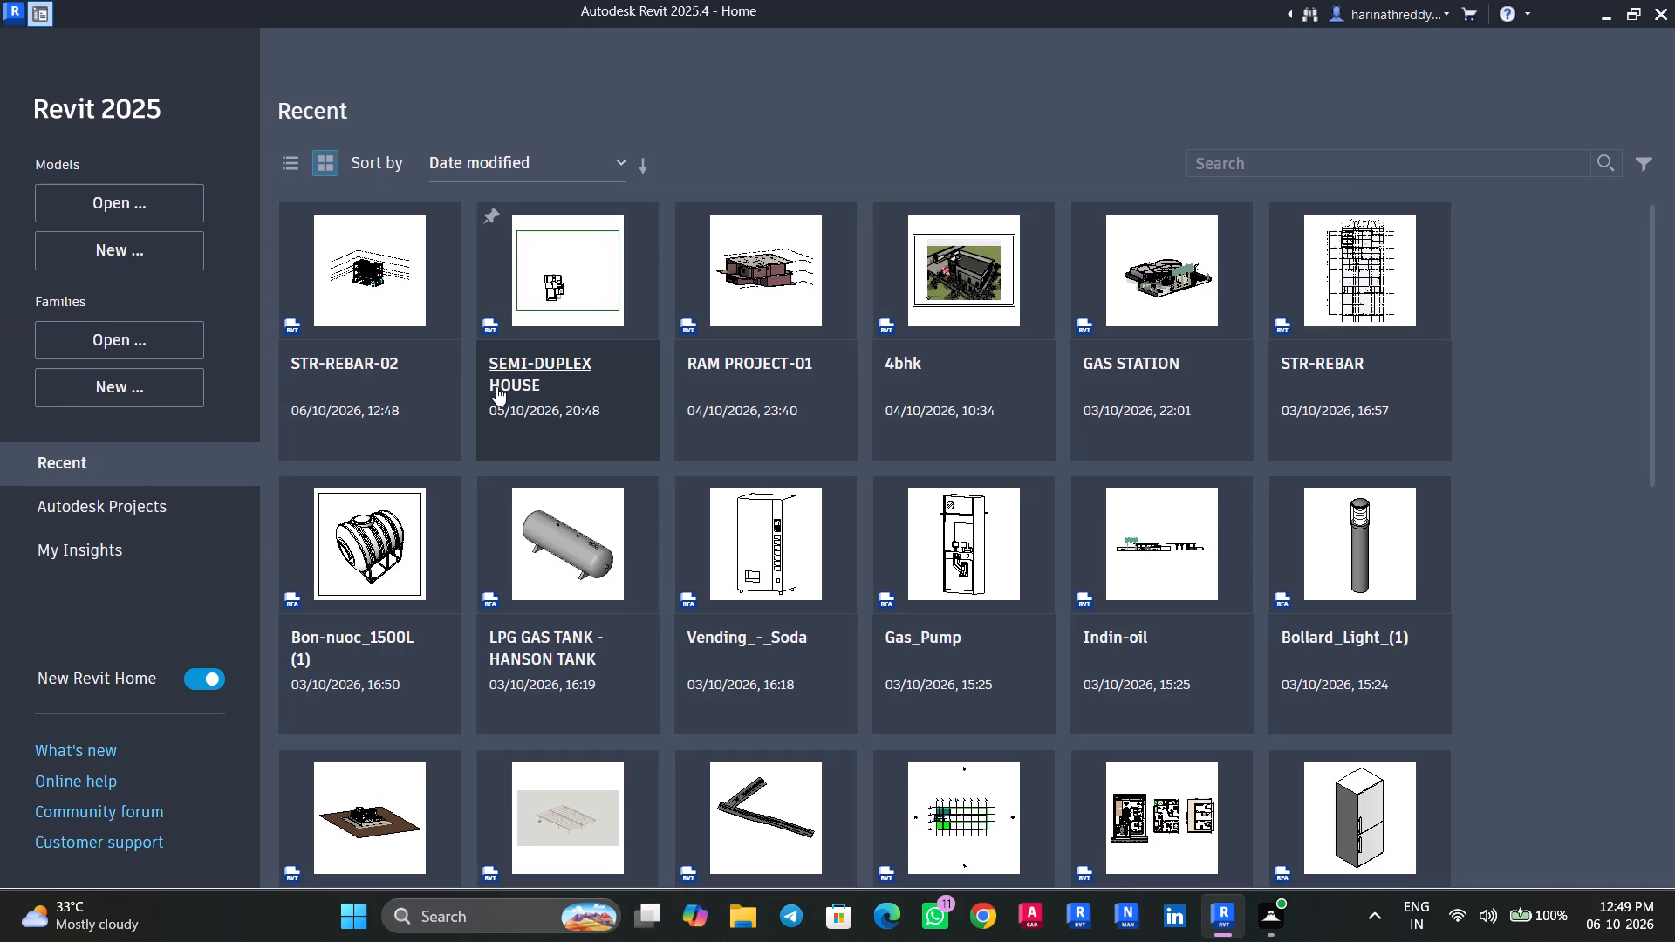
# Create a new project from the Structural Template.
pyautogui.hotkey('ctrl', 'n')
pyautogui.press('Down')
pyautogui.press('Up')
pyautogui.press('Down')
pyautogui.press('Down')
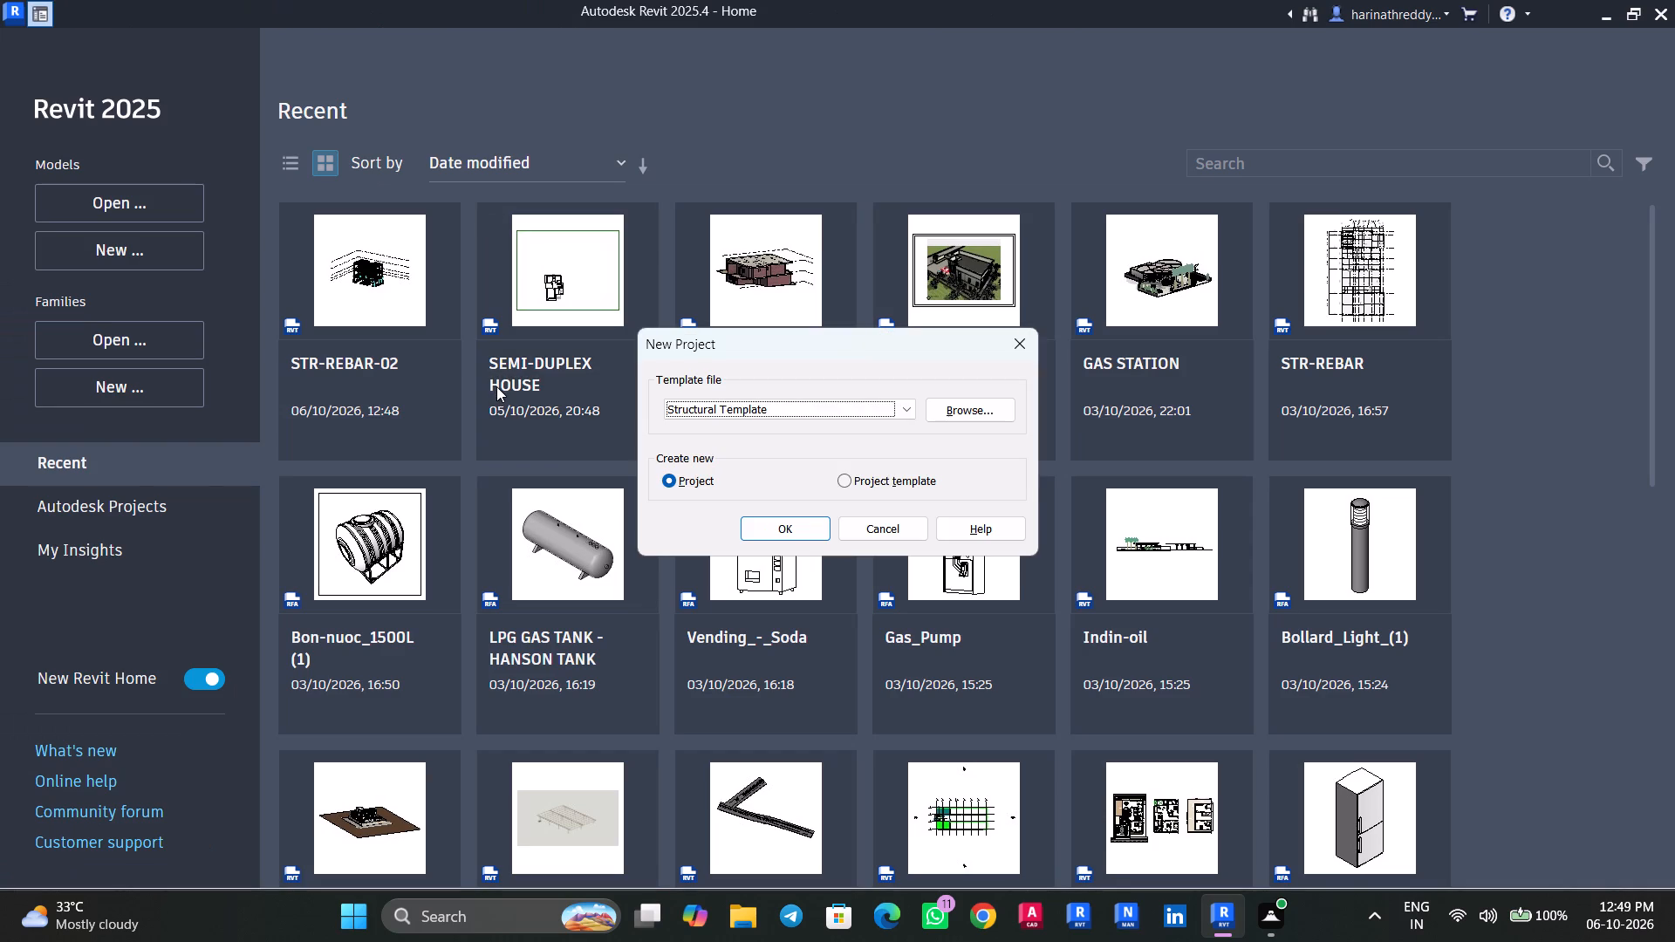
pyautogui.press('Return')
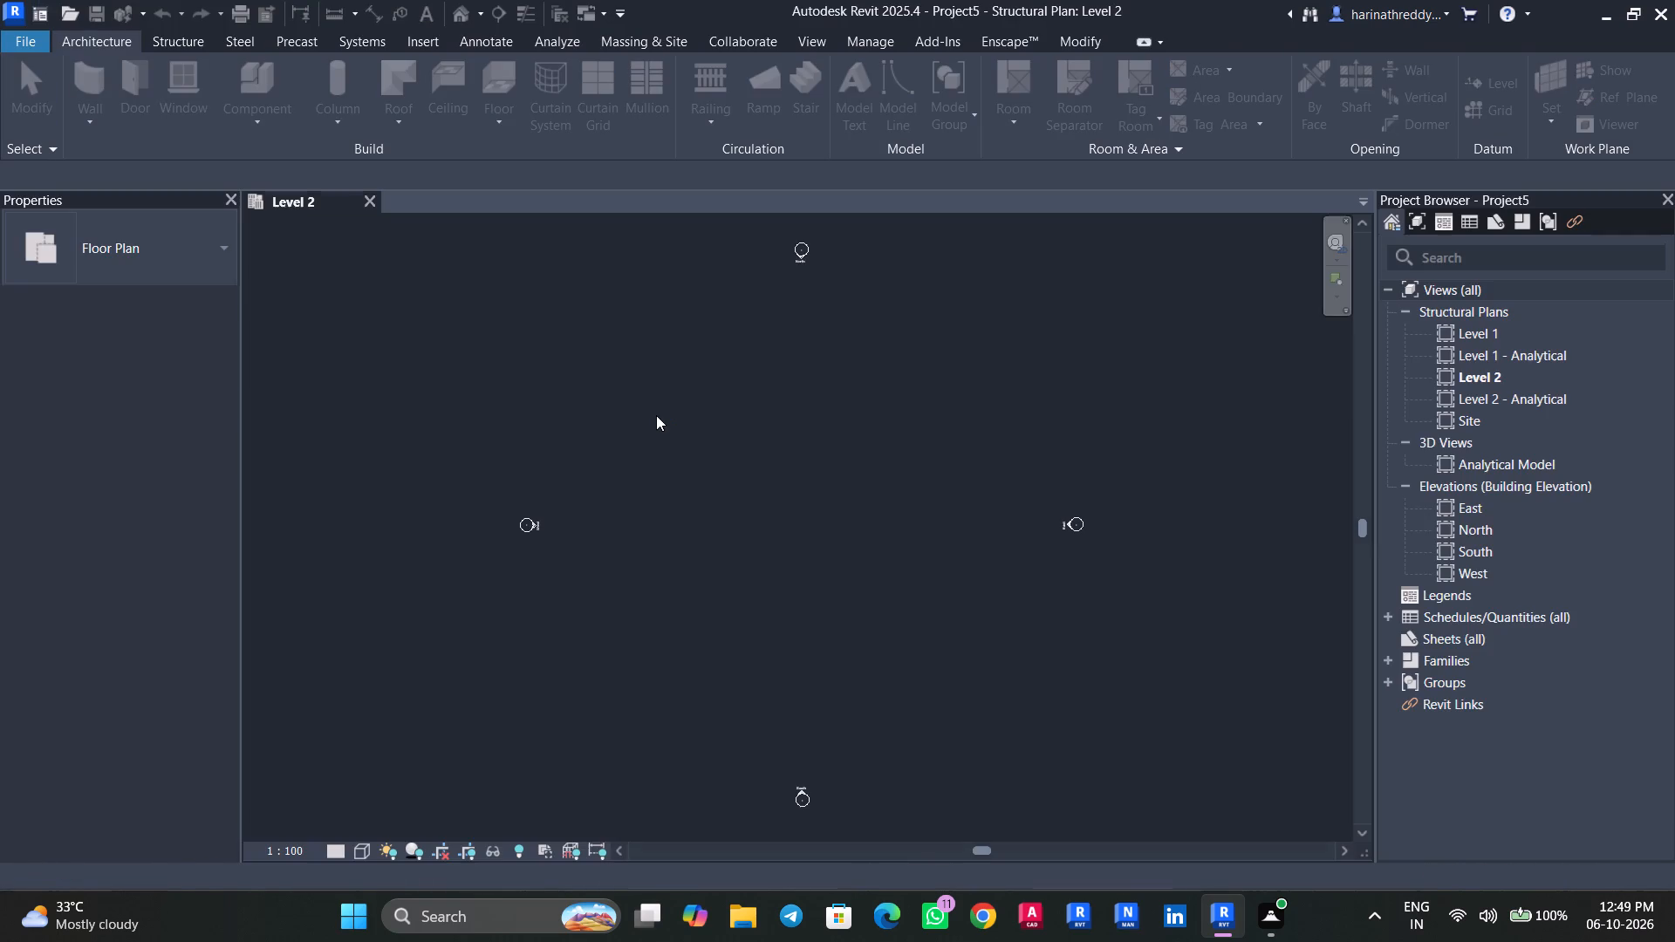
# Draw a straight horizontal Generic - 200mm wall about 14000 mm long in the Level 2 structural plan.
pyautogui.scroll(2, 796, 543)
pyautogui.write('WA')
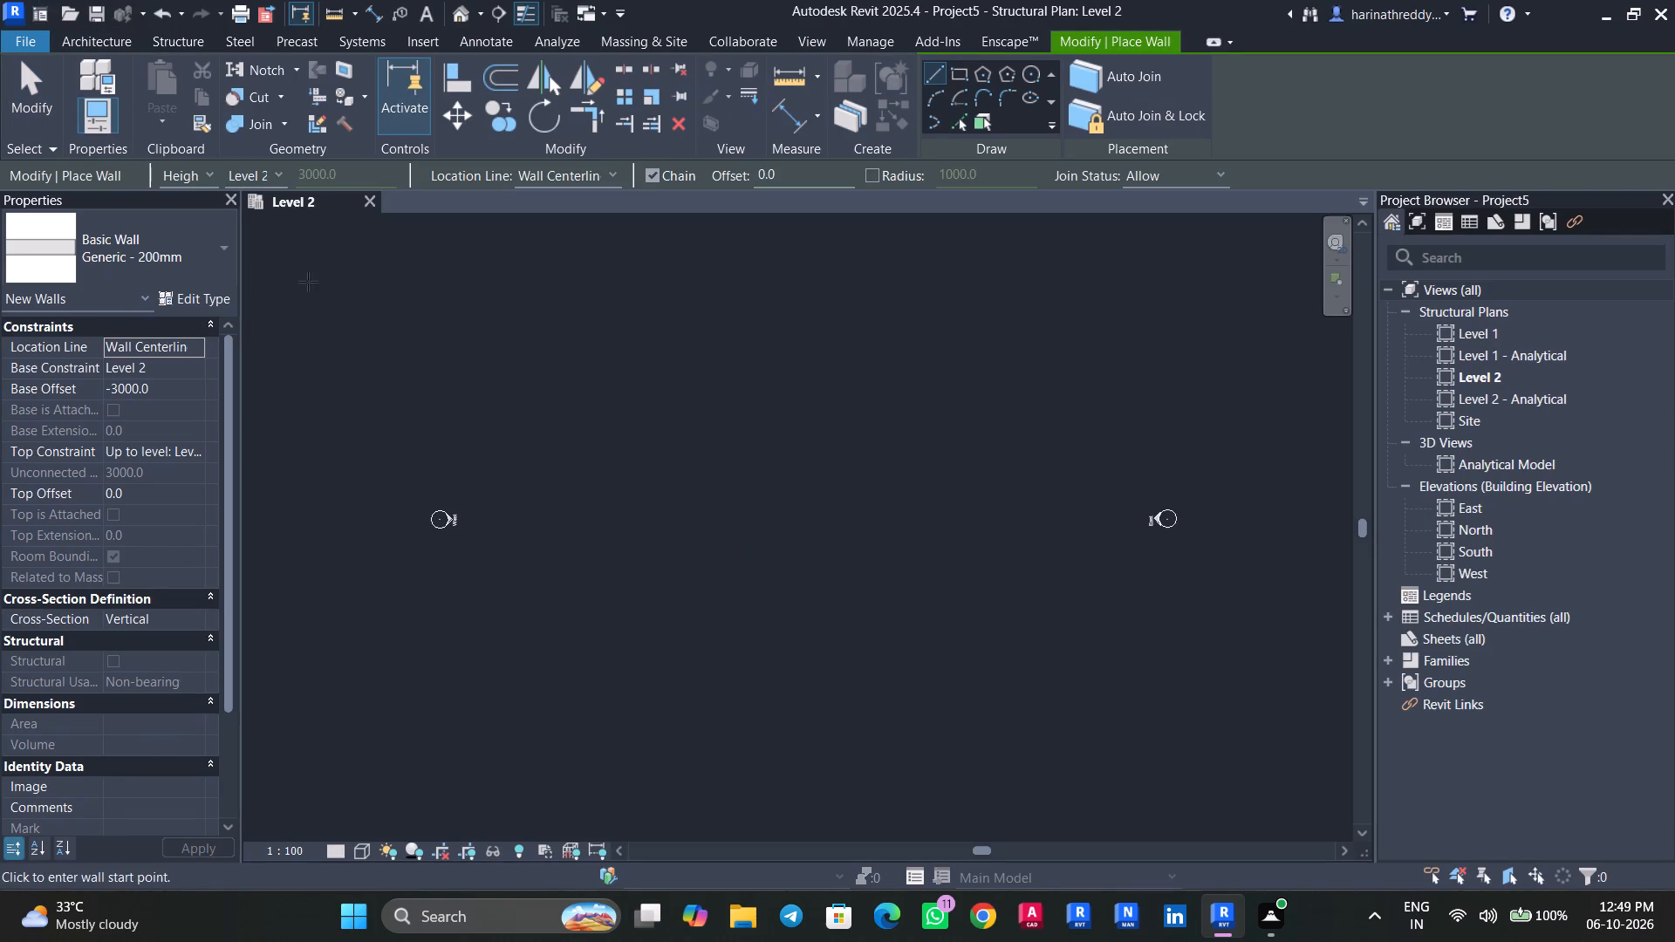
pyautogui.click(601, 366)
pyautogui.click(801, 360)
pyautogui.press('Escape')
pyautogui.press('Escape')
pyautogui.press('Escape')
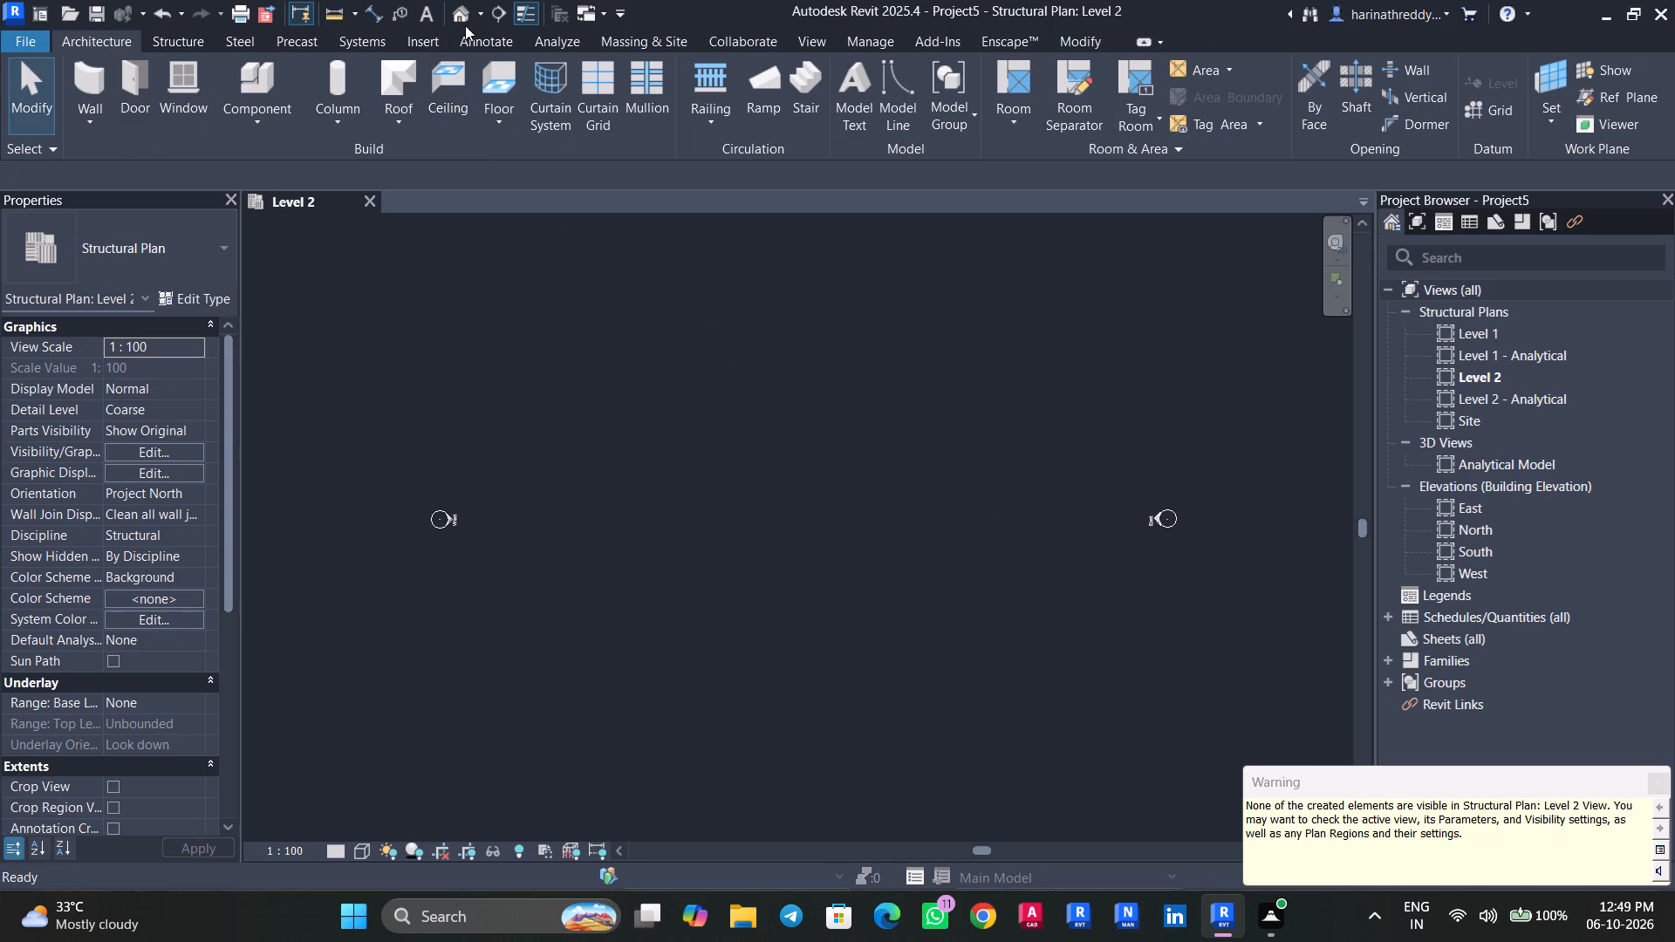
# Open the default 3D view and check the visibility and graphics settings of the Walls category.
pyautogui.click(465, 23)
pyautogui.write('VV')
pyautogui.click(676, 420)
pyautogui.press('w')
pyautogui.scroll(-1, 692, 462)
pyautogui.scroll(1, 692, 462)
pyautogui.scroll(-6, 692, 462)
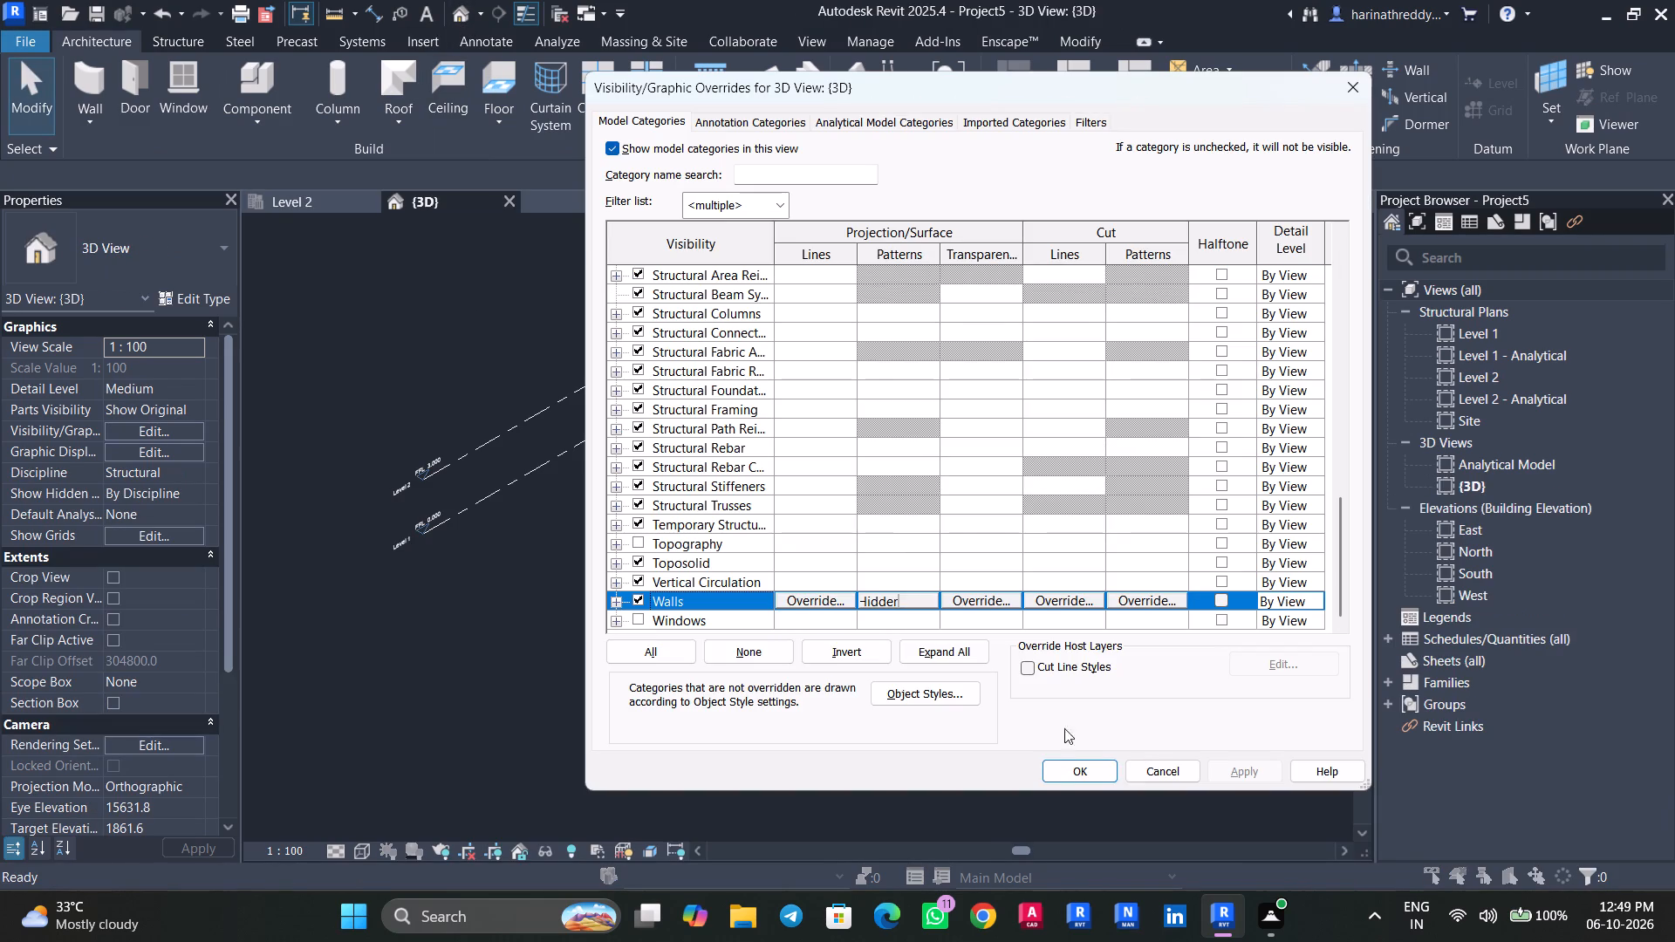
pyautogui.click(1084, 757)
pyautogui.click(1057, 778)
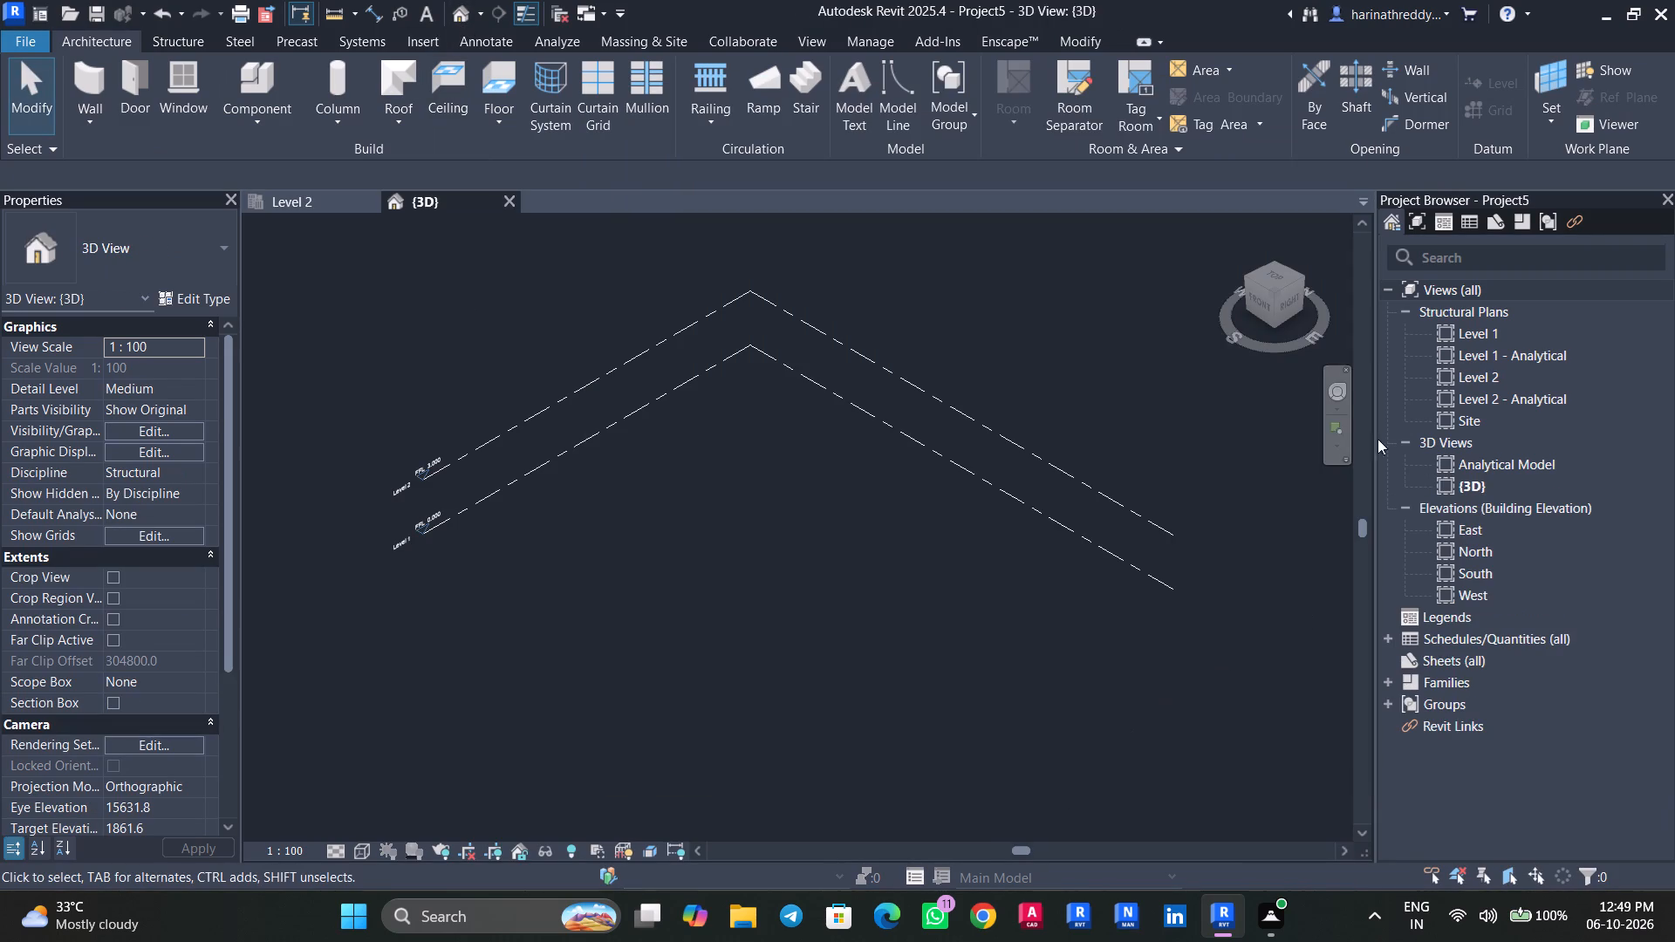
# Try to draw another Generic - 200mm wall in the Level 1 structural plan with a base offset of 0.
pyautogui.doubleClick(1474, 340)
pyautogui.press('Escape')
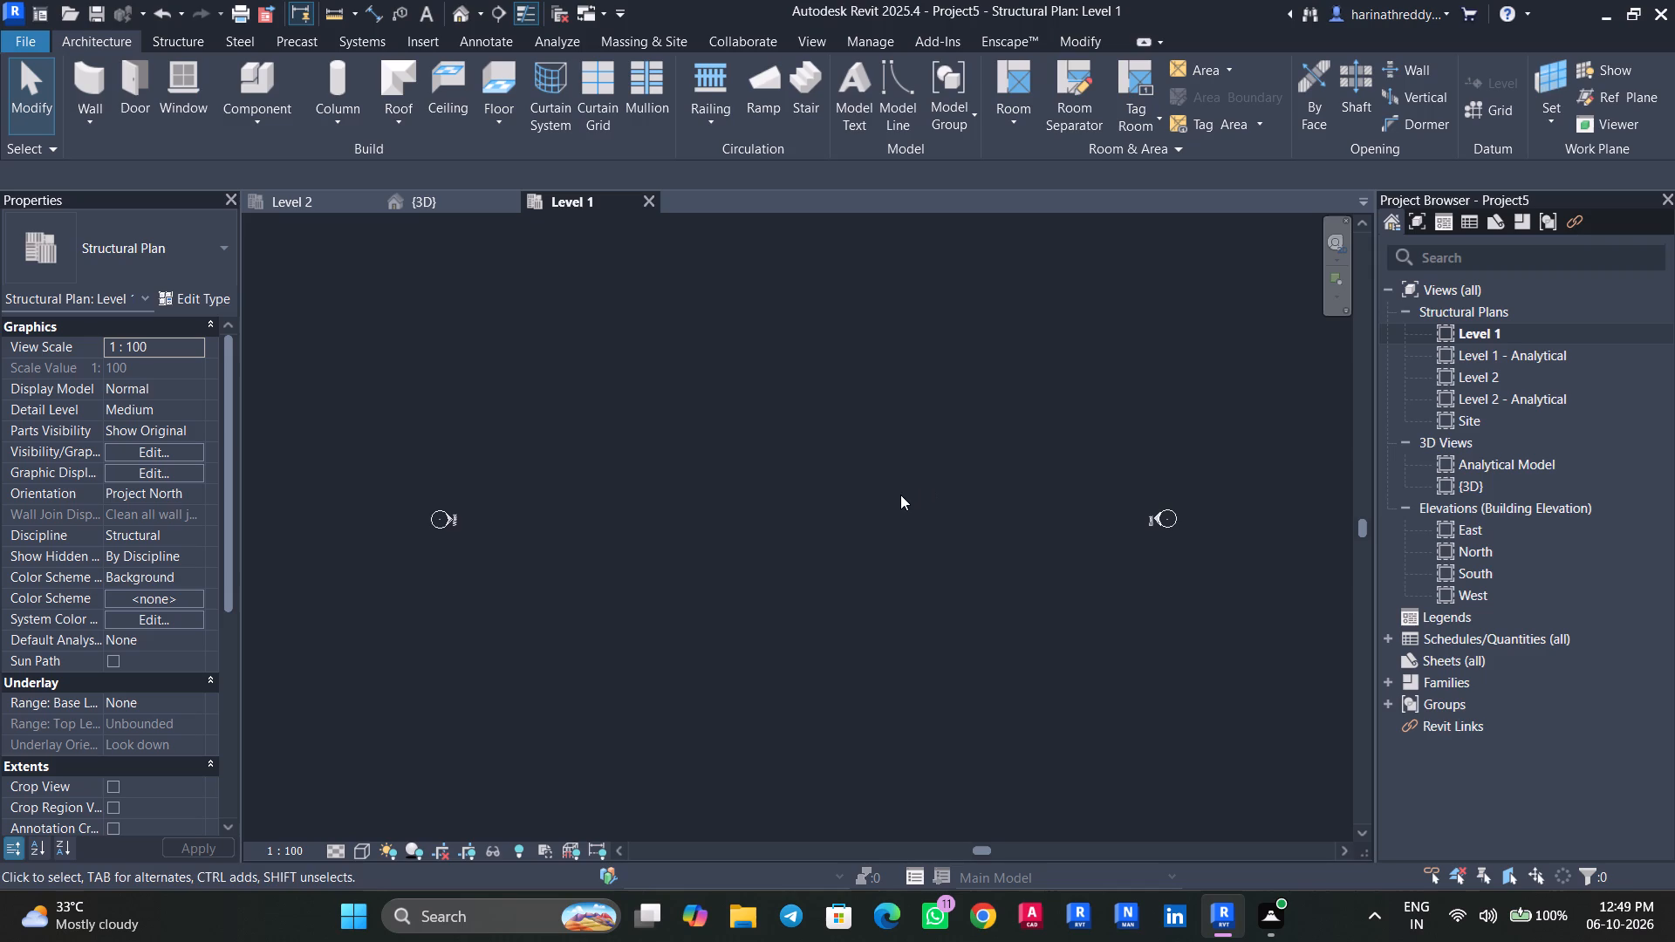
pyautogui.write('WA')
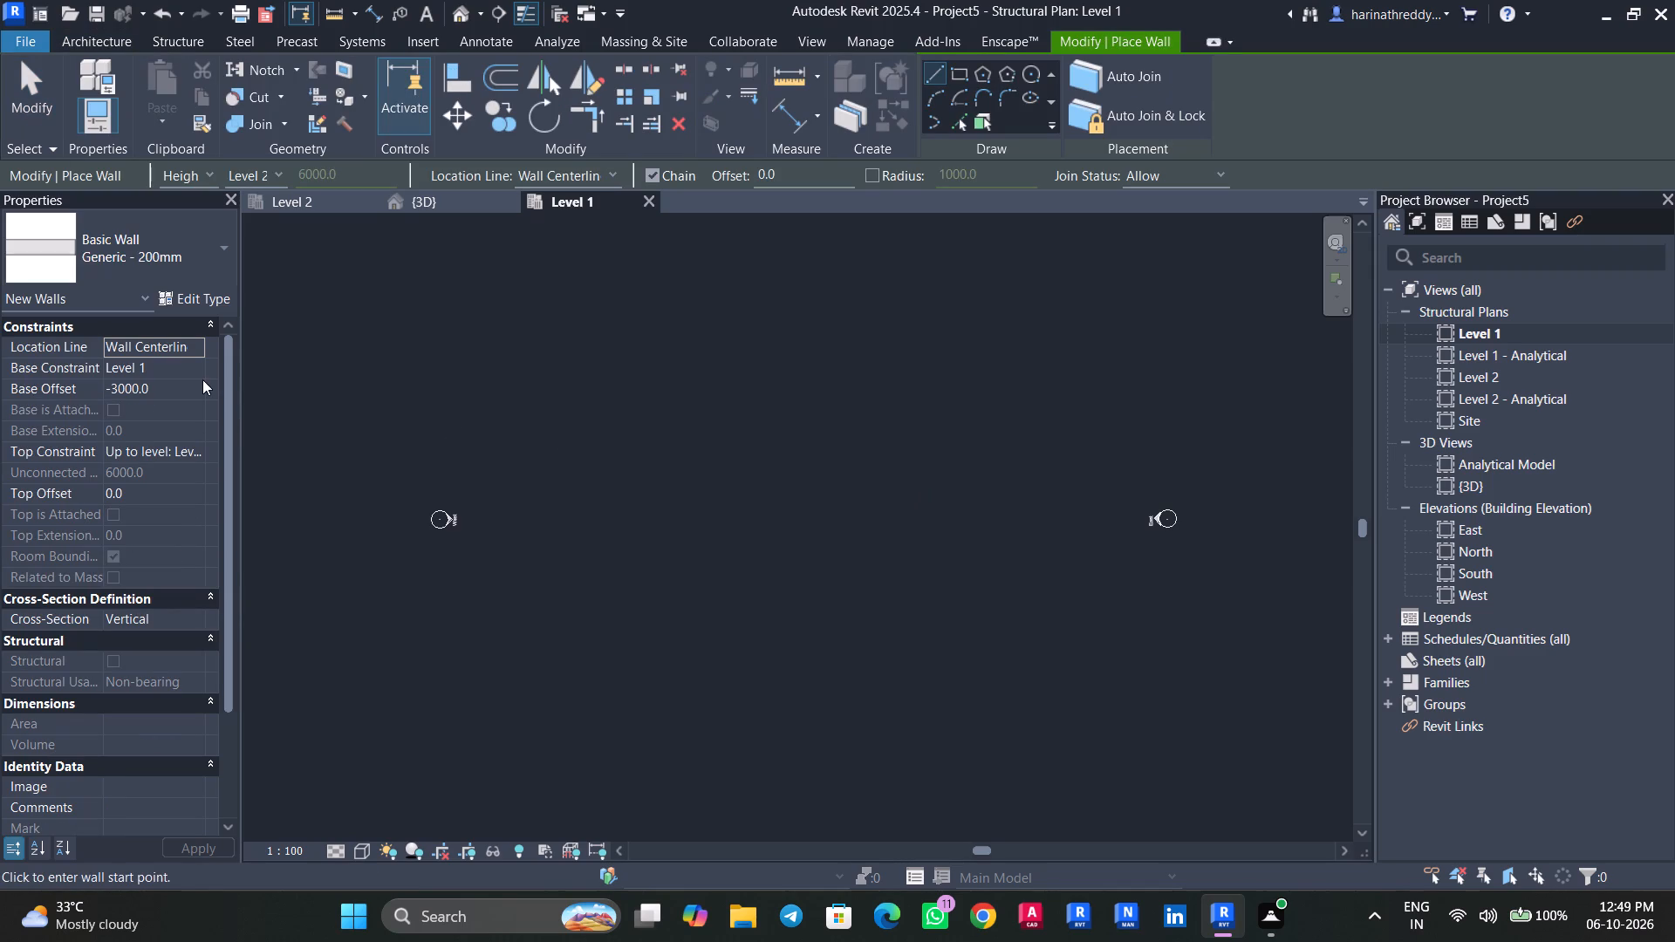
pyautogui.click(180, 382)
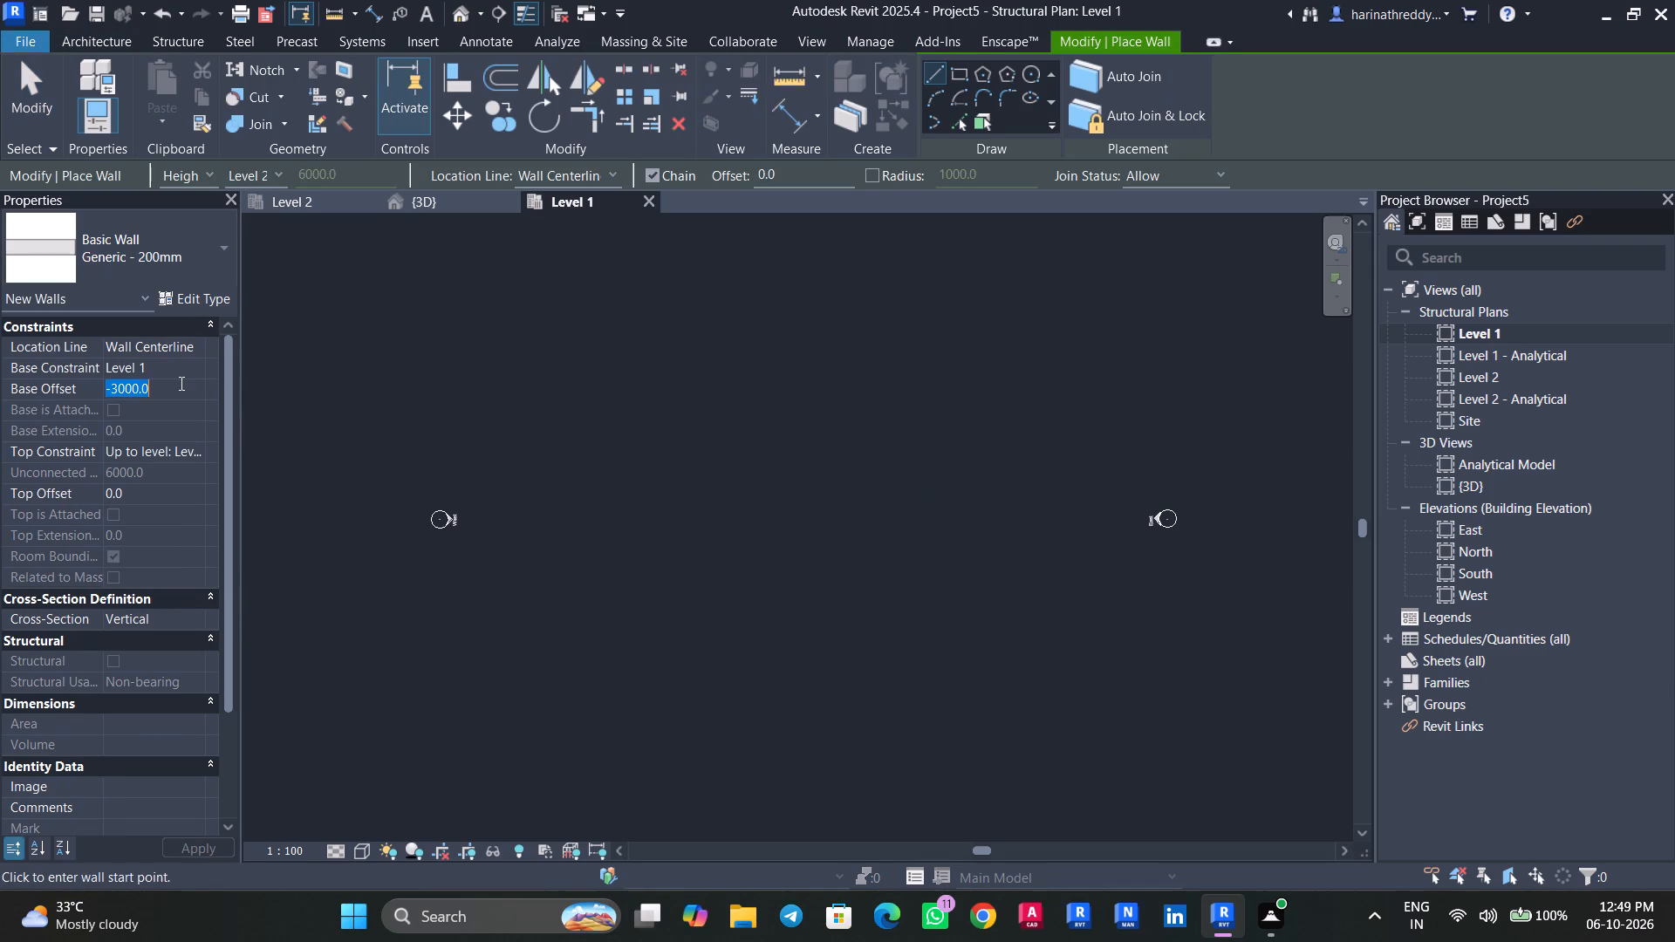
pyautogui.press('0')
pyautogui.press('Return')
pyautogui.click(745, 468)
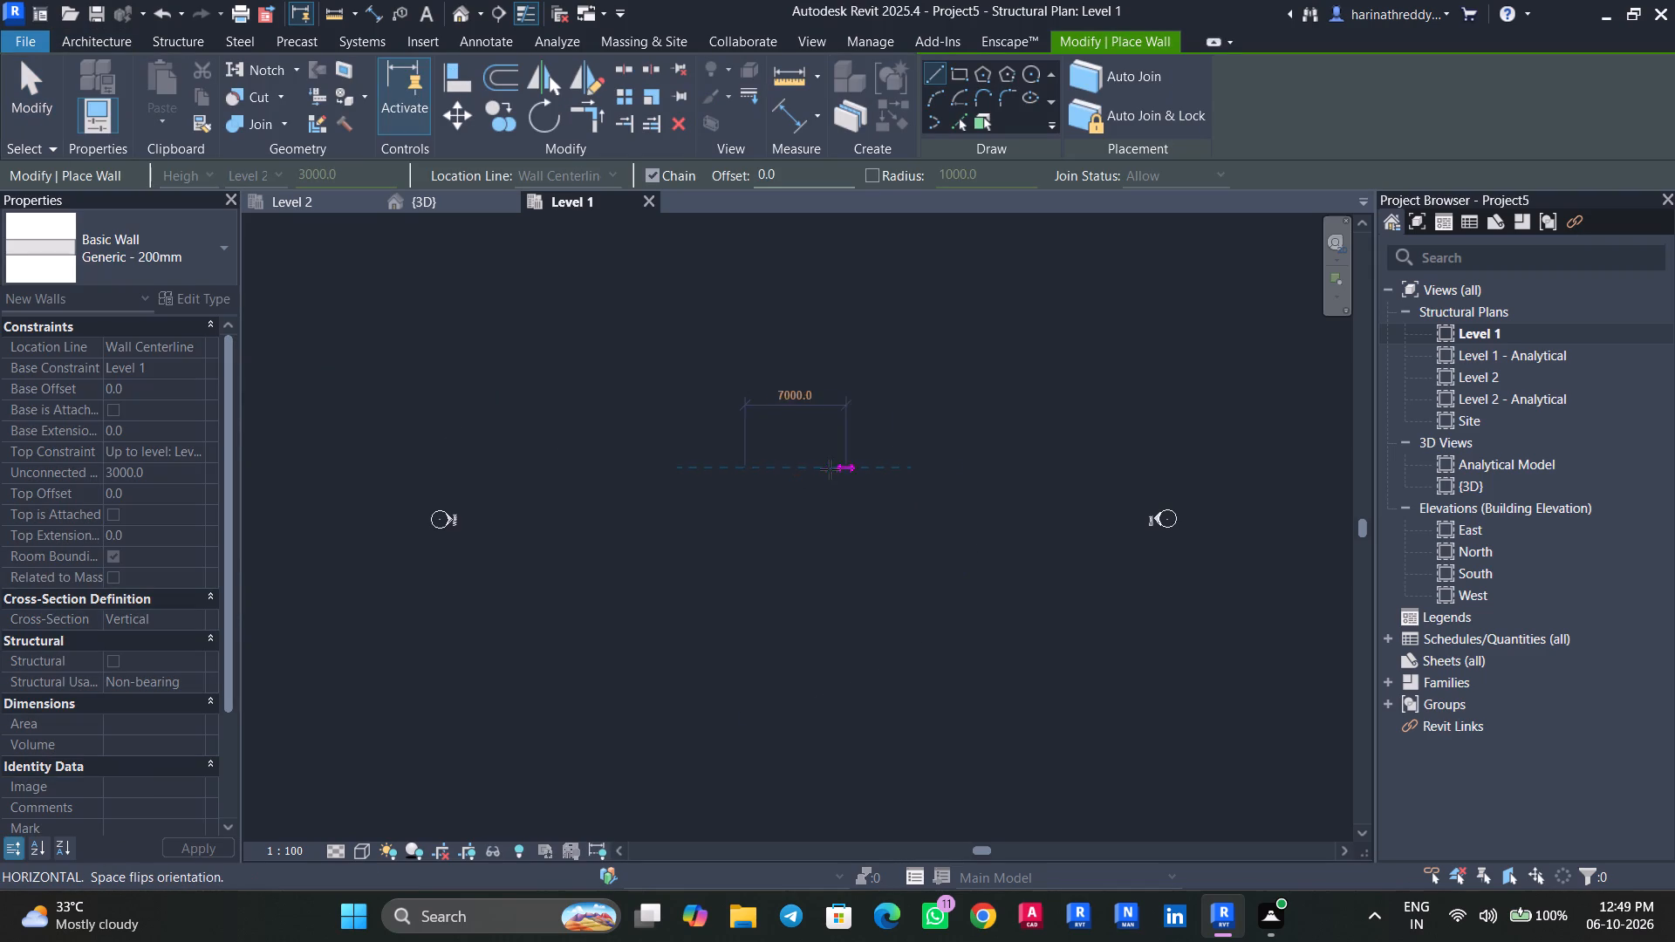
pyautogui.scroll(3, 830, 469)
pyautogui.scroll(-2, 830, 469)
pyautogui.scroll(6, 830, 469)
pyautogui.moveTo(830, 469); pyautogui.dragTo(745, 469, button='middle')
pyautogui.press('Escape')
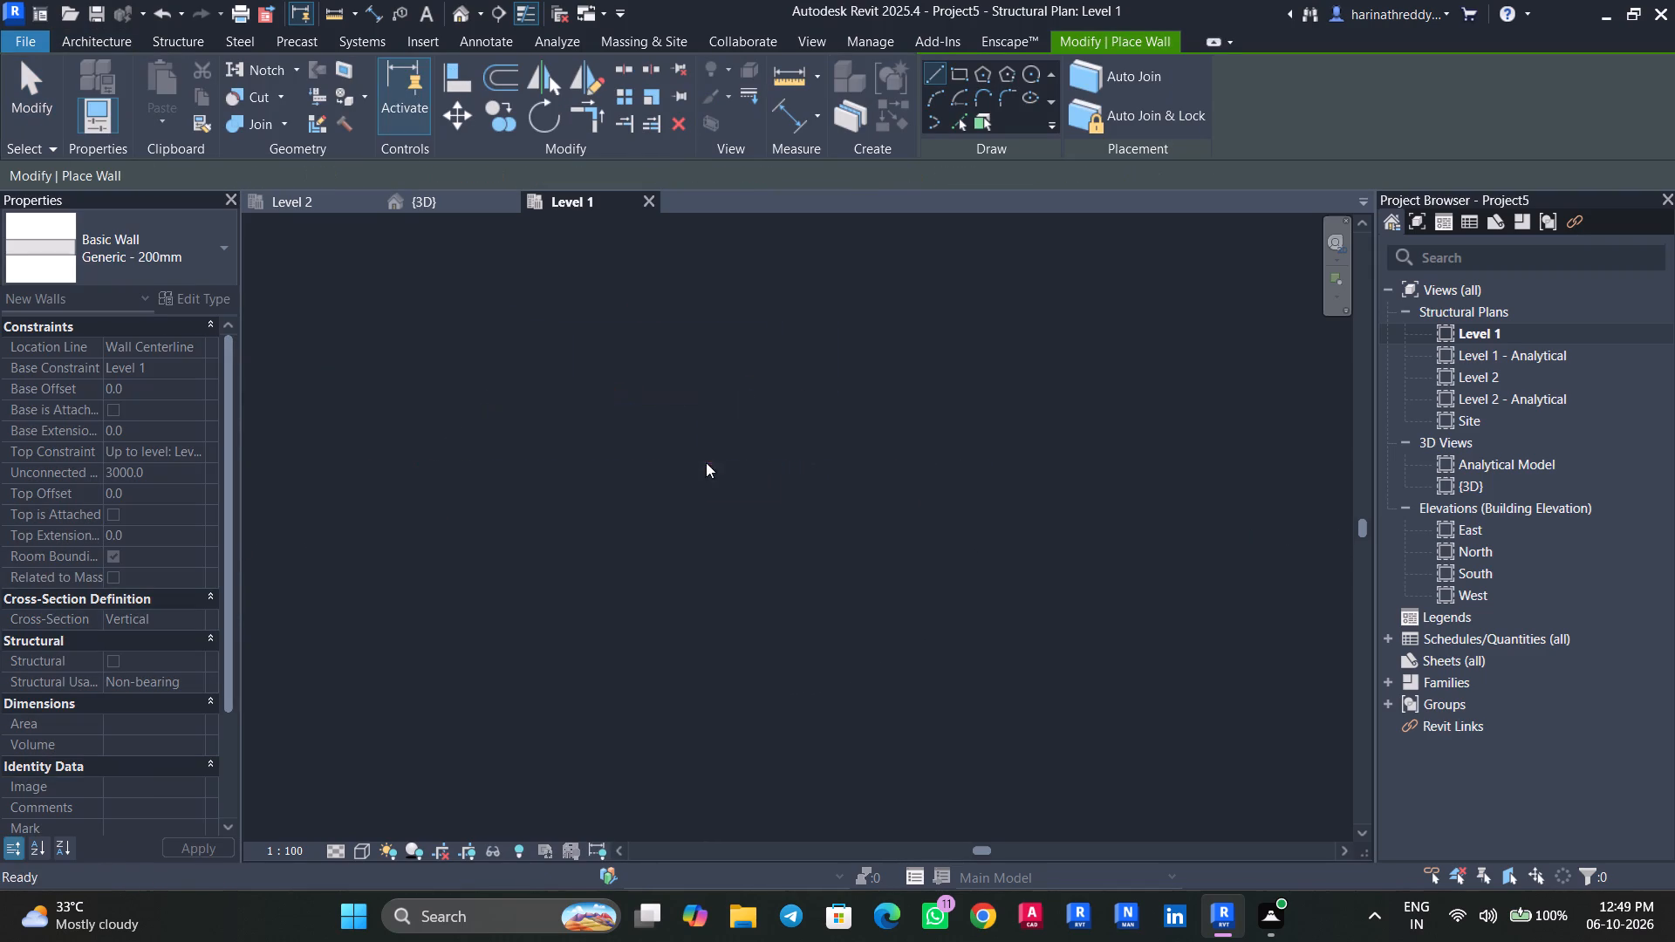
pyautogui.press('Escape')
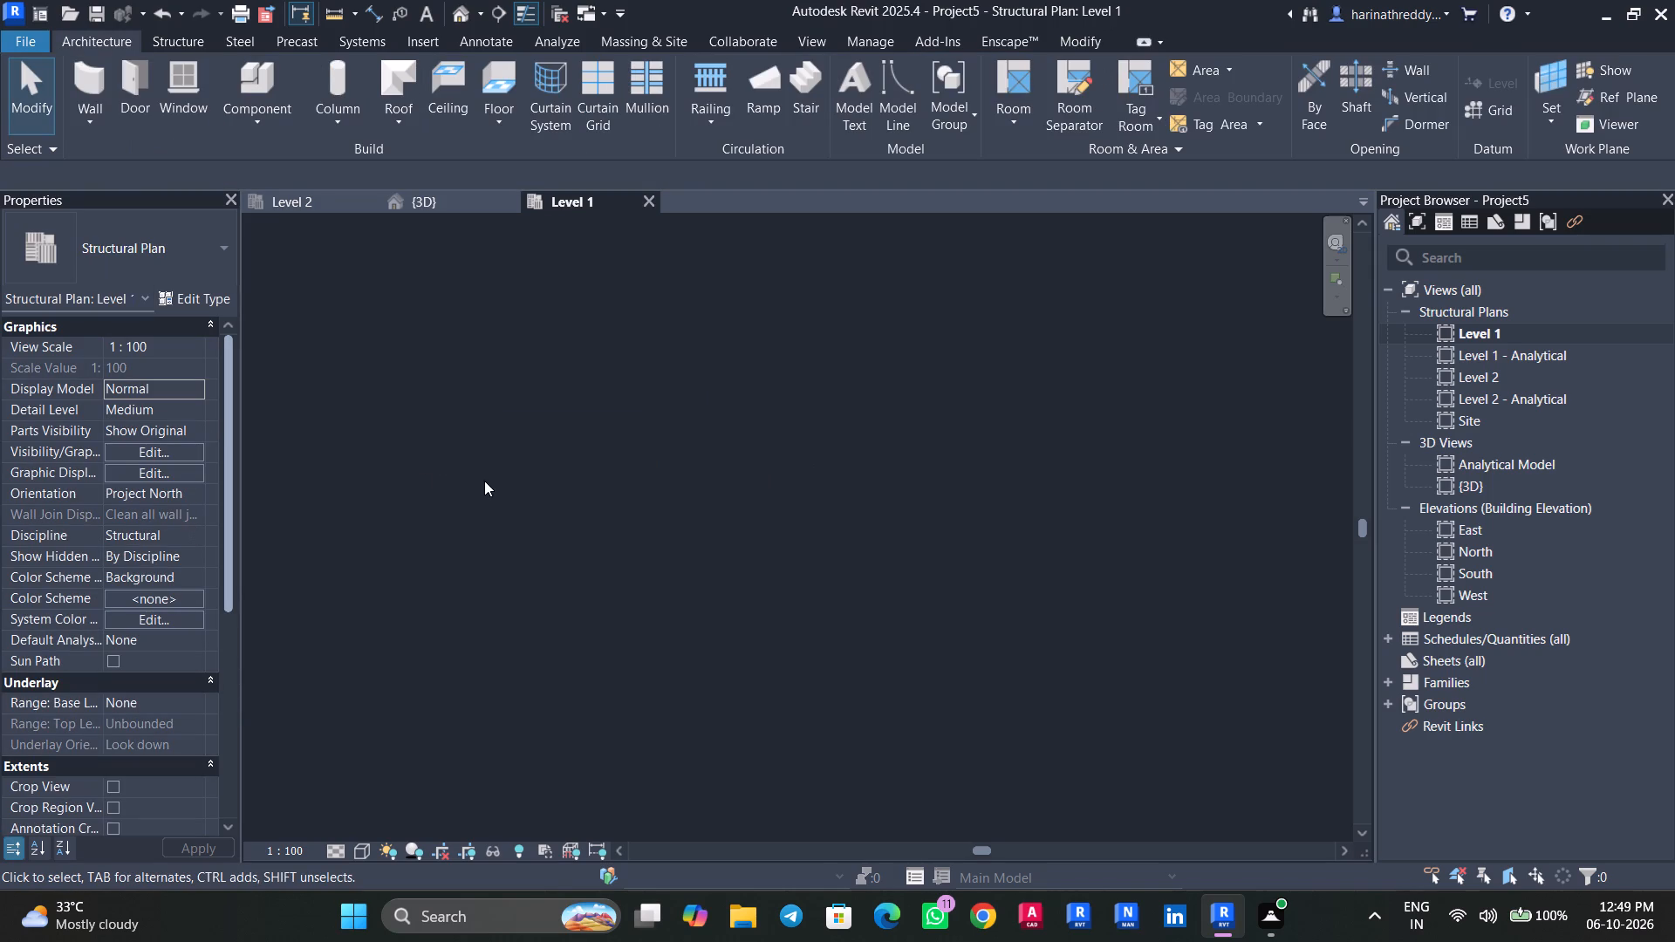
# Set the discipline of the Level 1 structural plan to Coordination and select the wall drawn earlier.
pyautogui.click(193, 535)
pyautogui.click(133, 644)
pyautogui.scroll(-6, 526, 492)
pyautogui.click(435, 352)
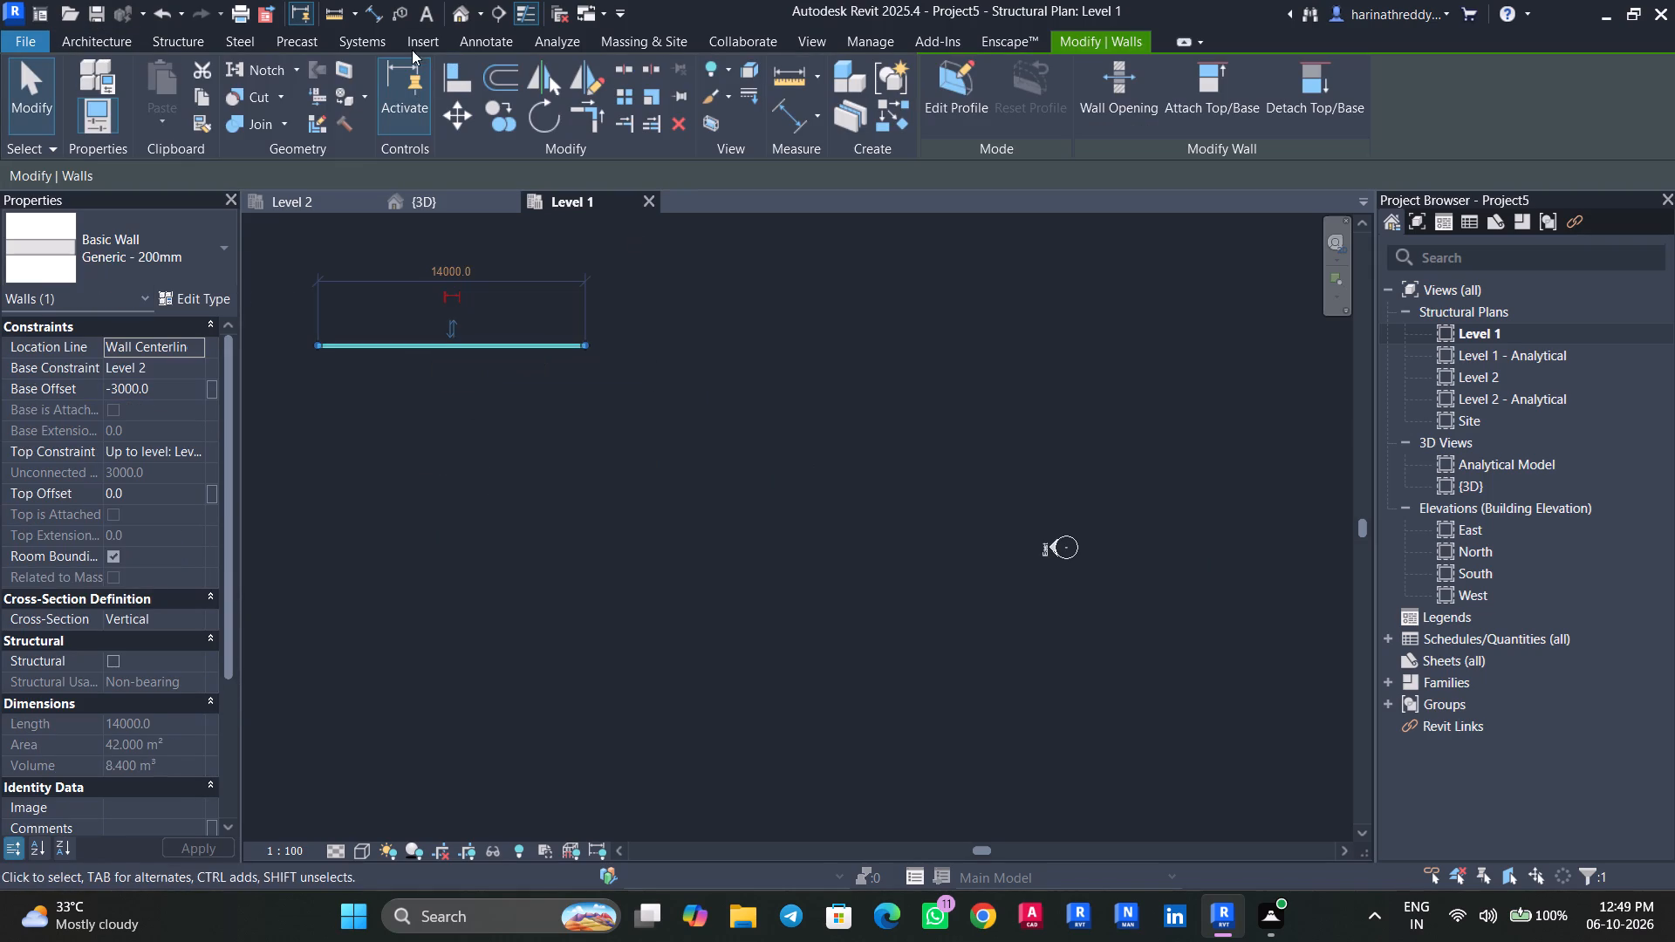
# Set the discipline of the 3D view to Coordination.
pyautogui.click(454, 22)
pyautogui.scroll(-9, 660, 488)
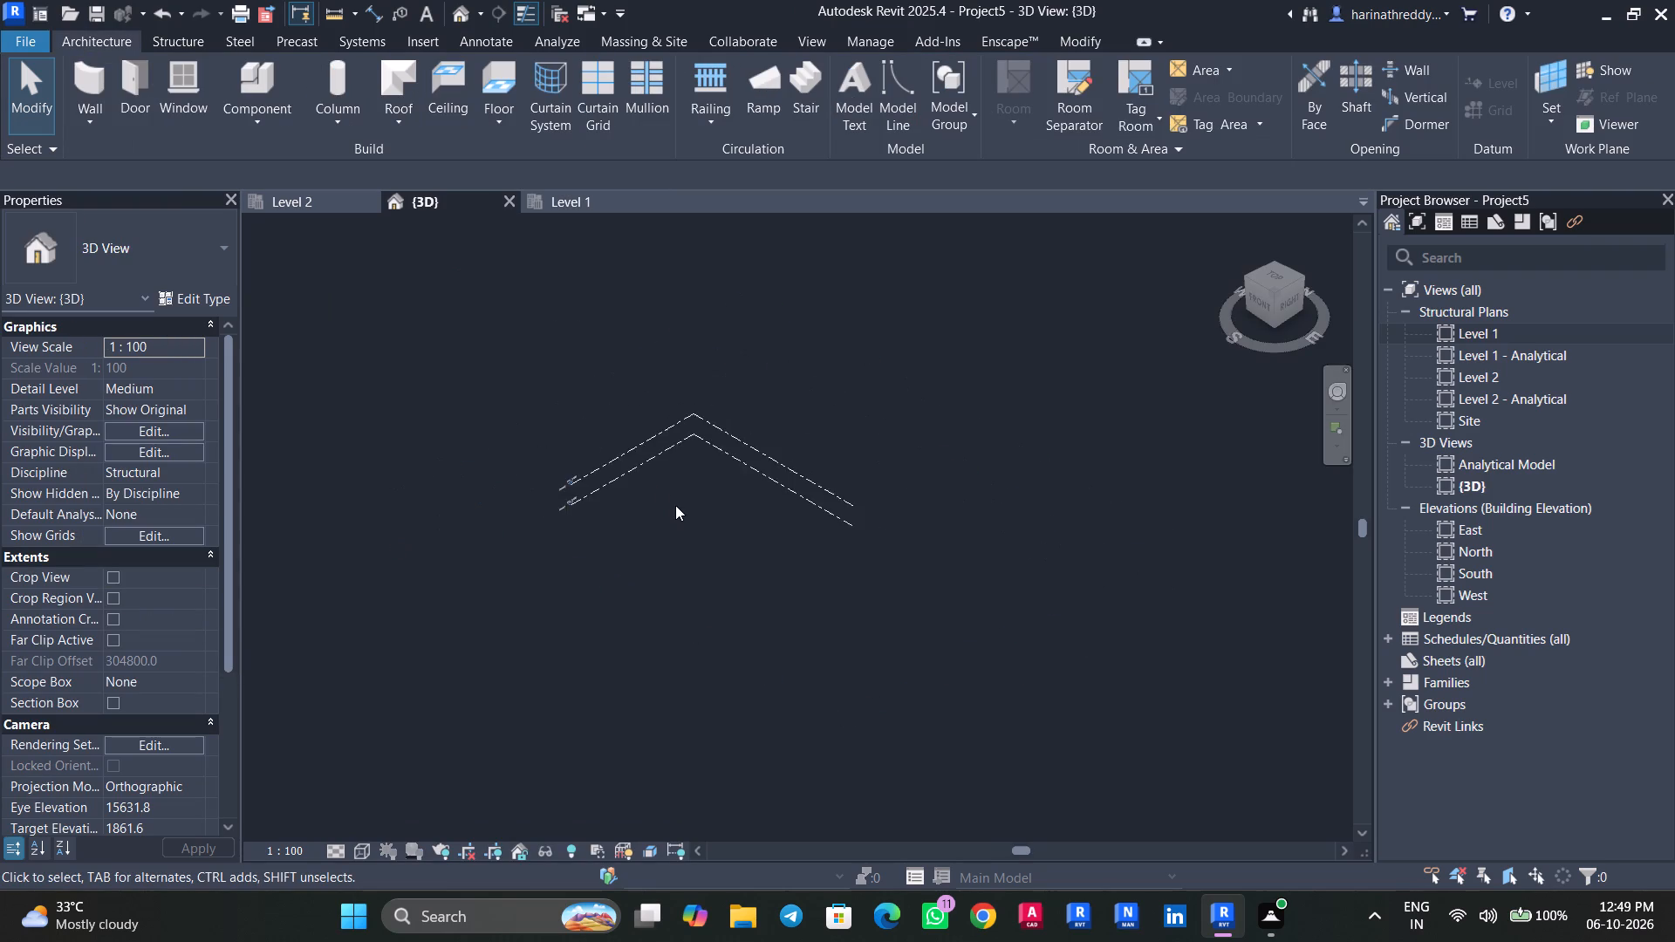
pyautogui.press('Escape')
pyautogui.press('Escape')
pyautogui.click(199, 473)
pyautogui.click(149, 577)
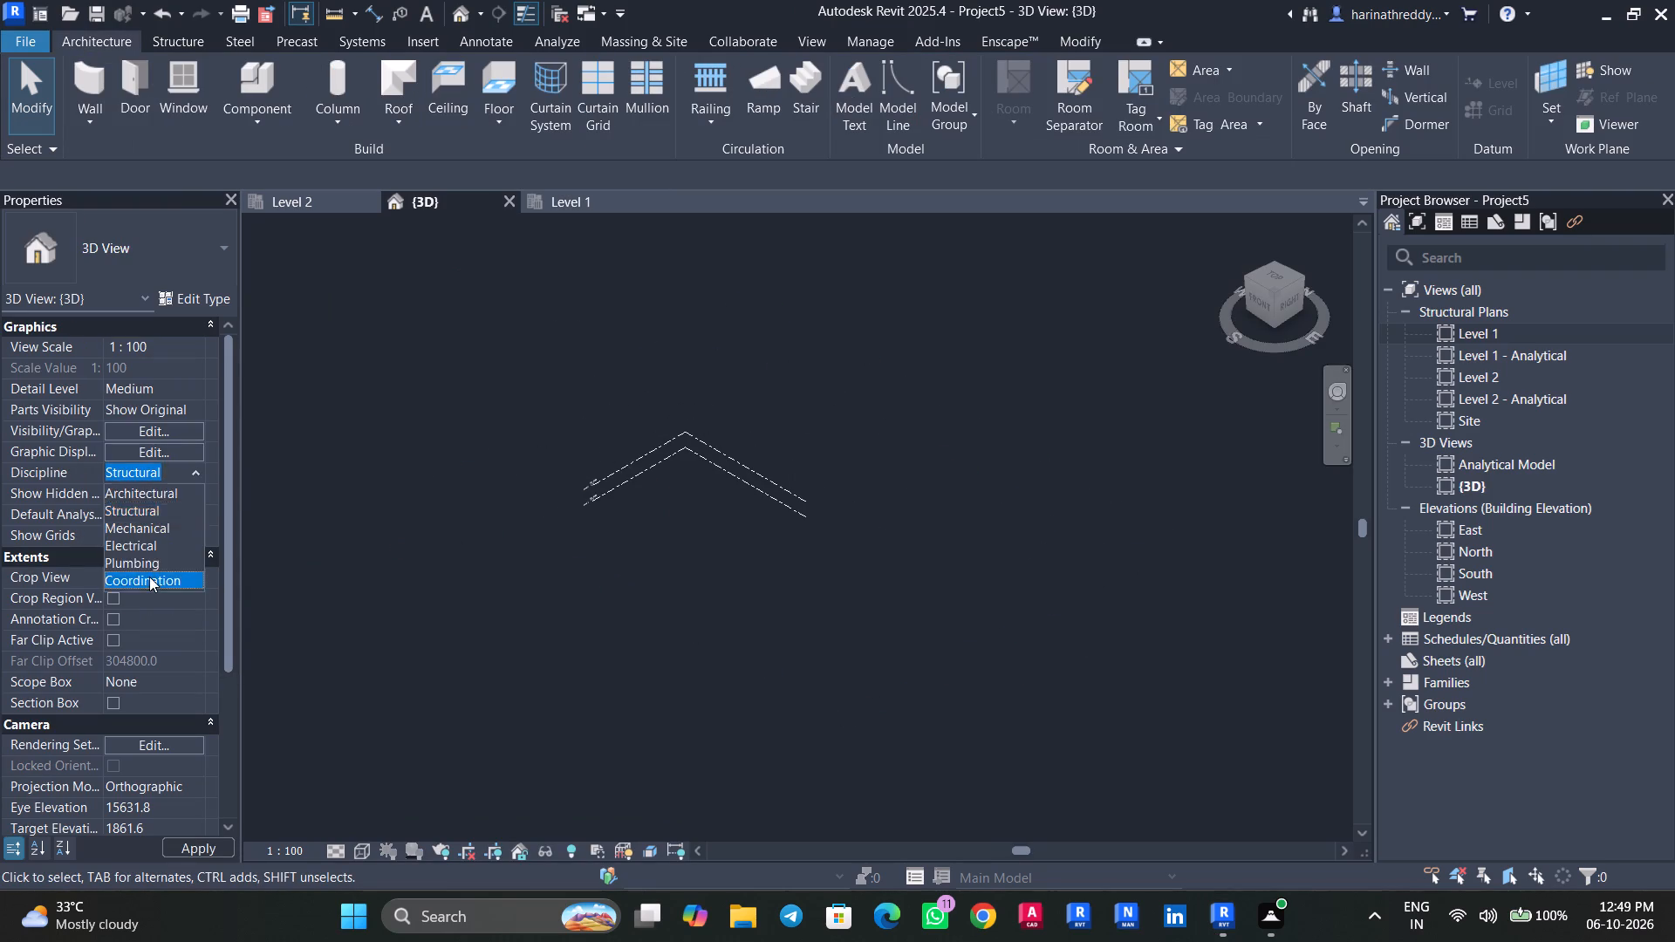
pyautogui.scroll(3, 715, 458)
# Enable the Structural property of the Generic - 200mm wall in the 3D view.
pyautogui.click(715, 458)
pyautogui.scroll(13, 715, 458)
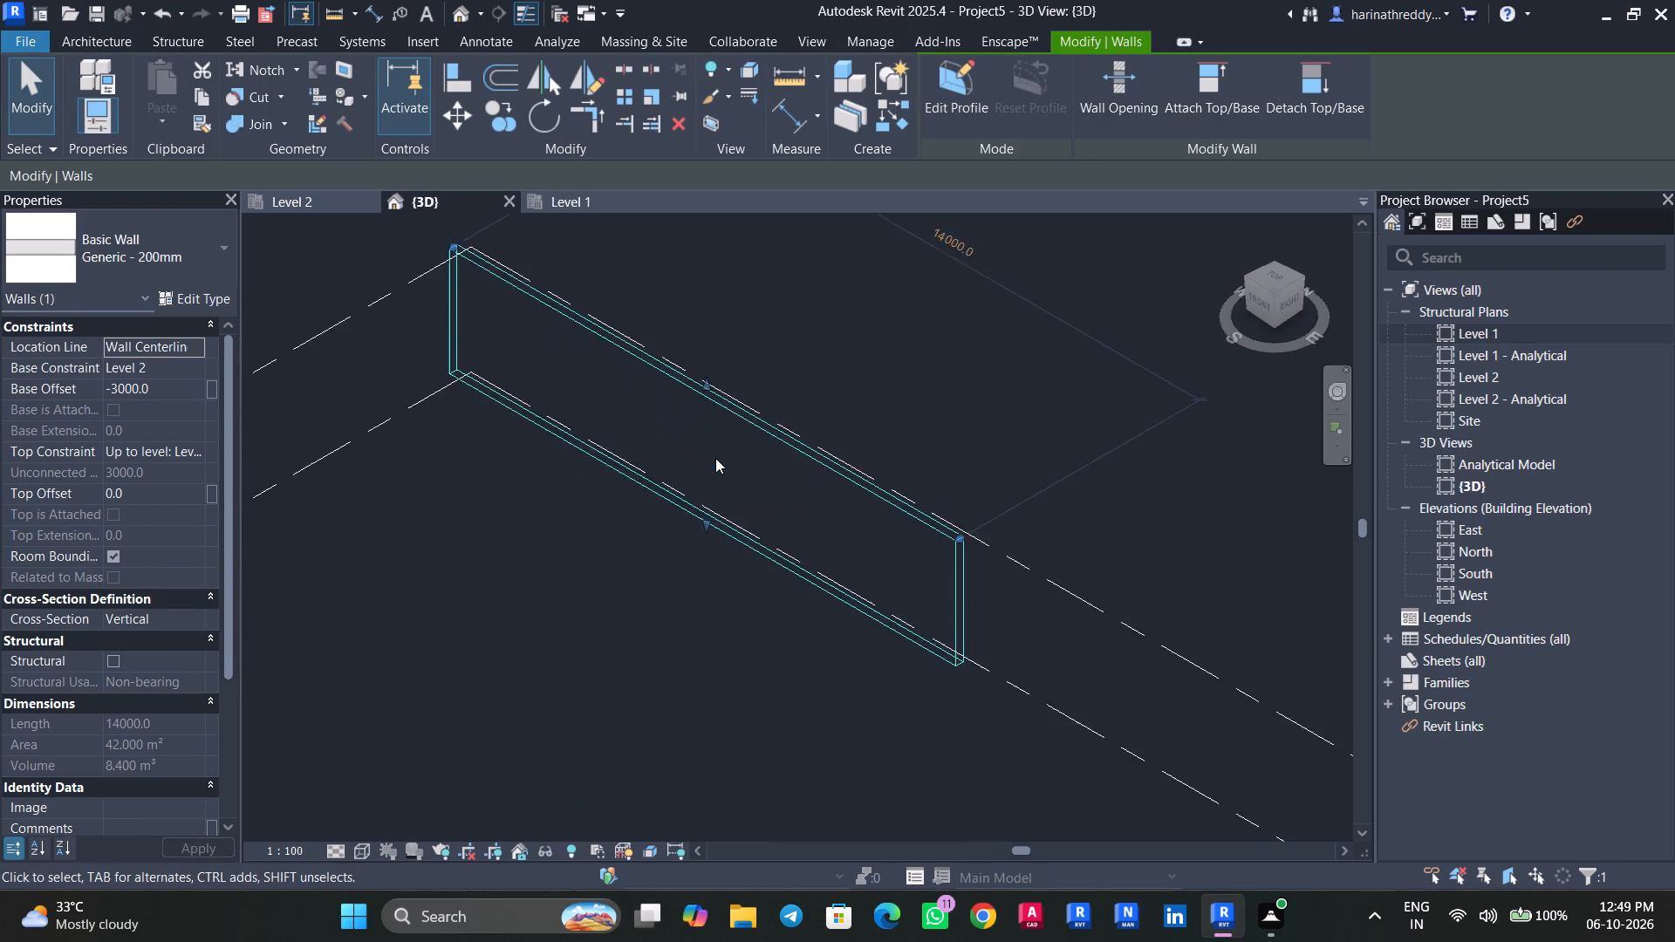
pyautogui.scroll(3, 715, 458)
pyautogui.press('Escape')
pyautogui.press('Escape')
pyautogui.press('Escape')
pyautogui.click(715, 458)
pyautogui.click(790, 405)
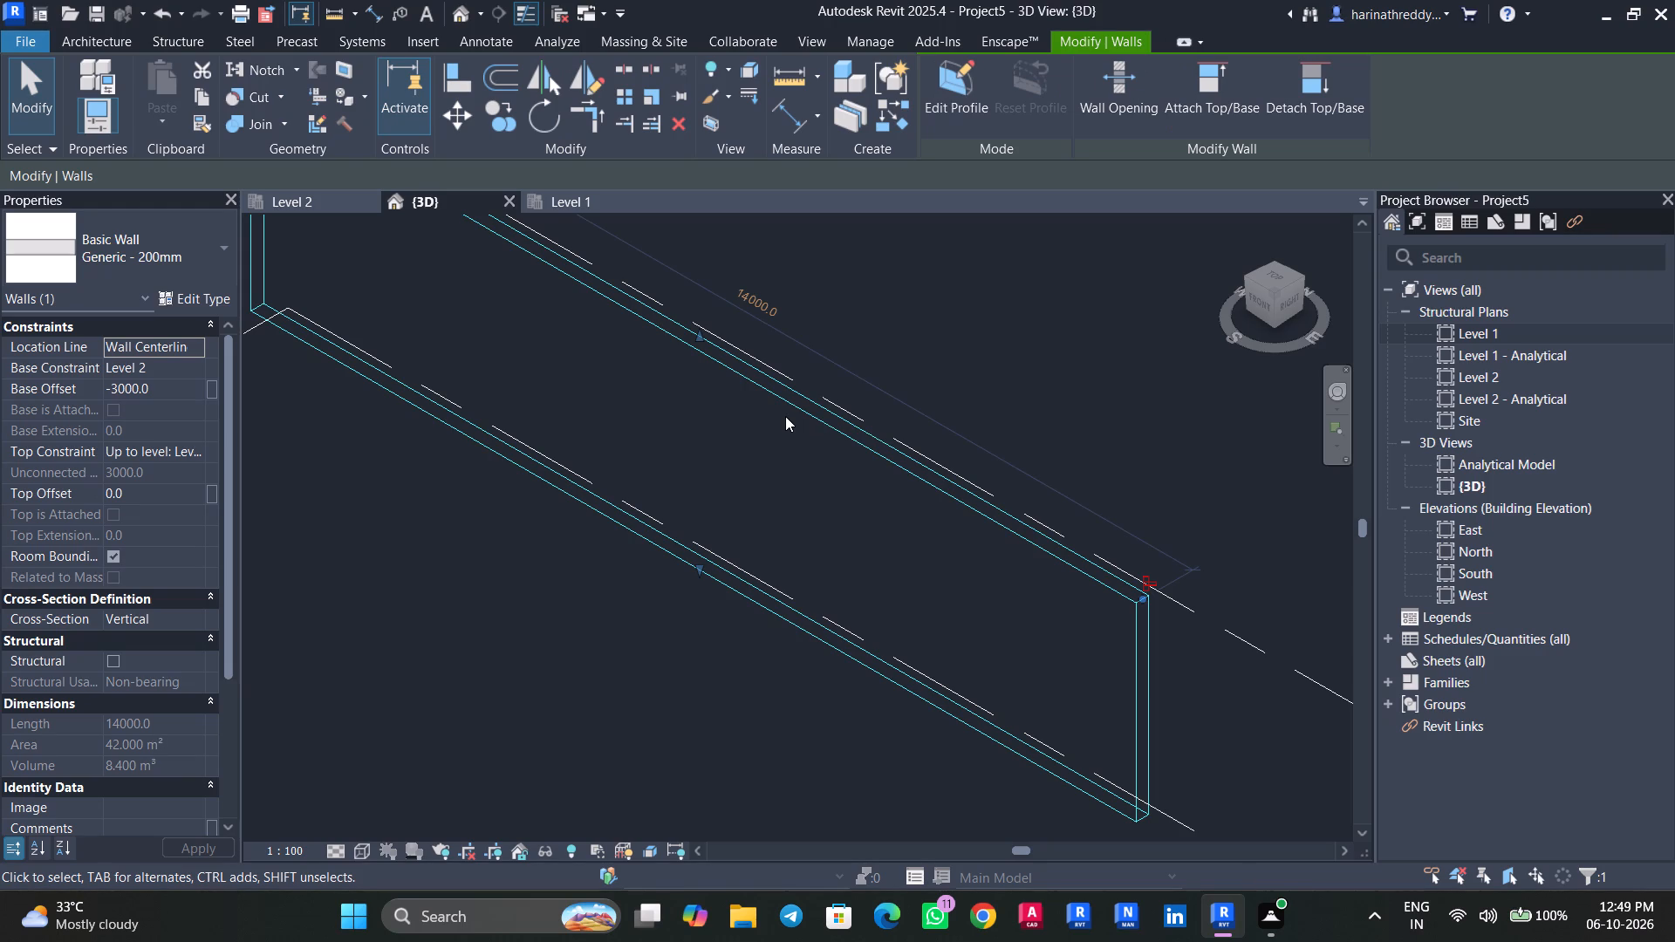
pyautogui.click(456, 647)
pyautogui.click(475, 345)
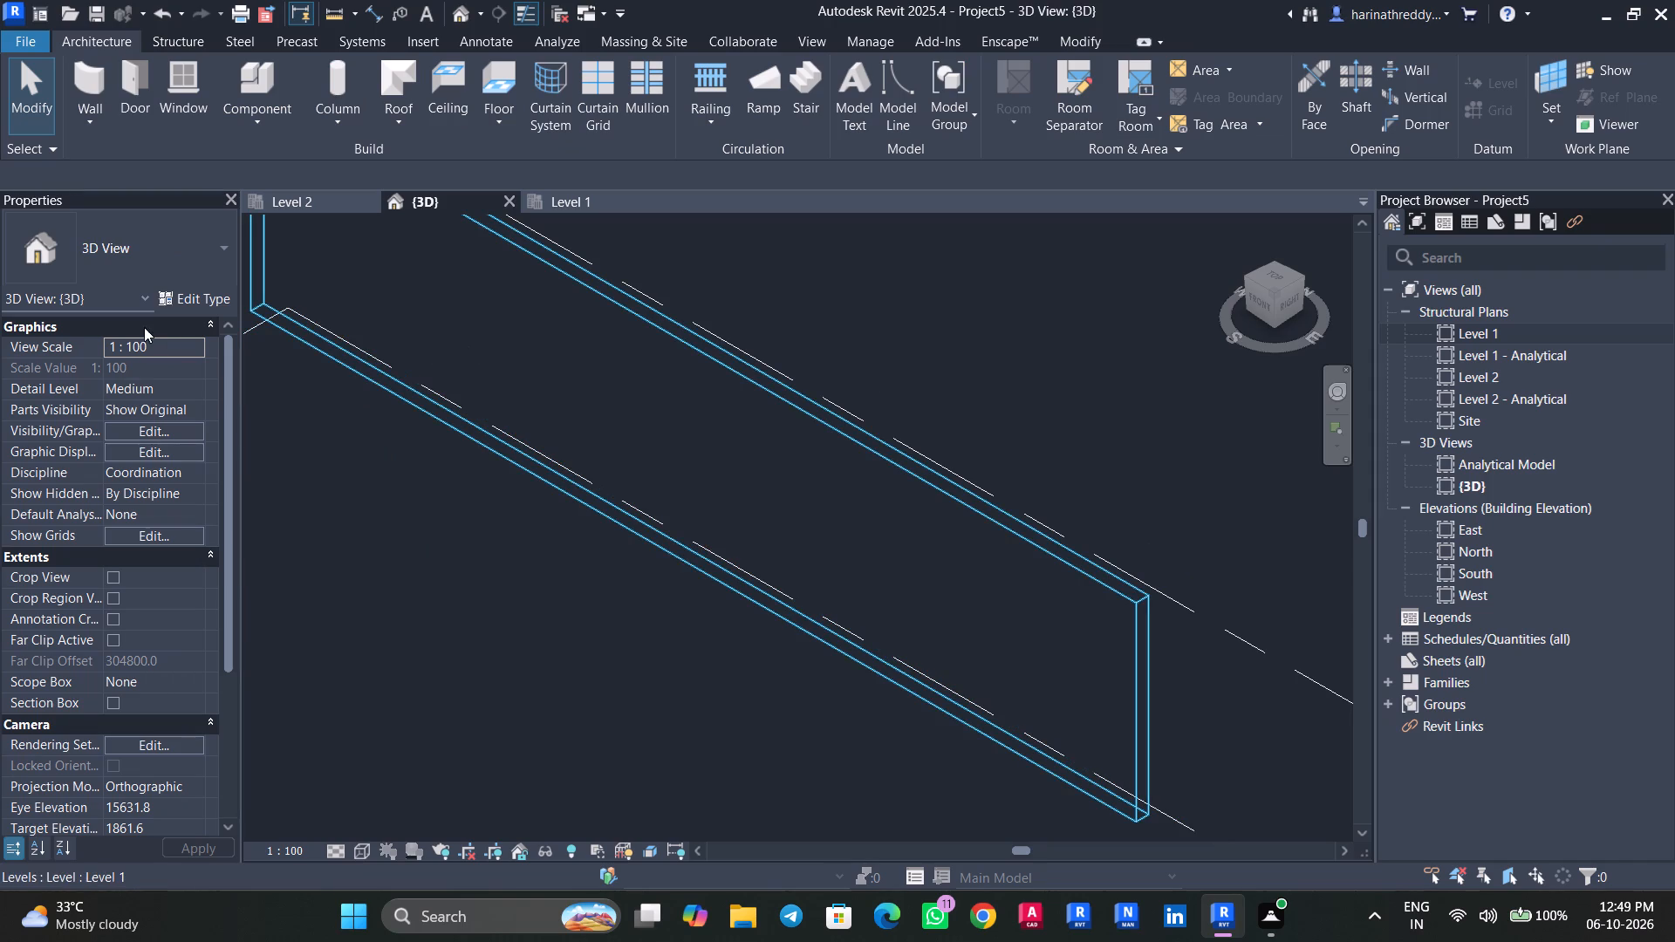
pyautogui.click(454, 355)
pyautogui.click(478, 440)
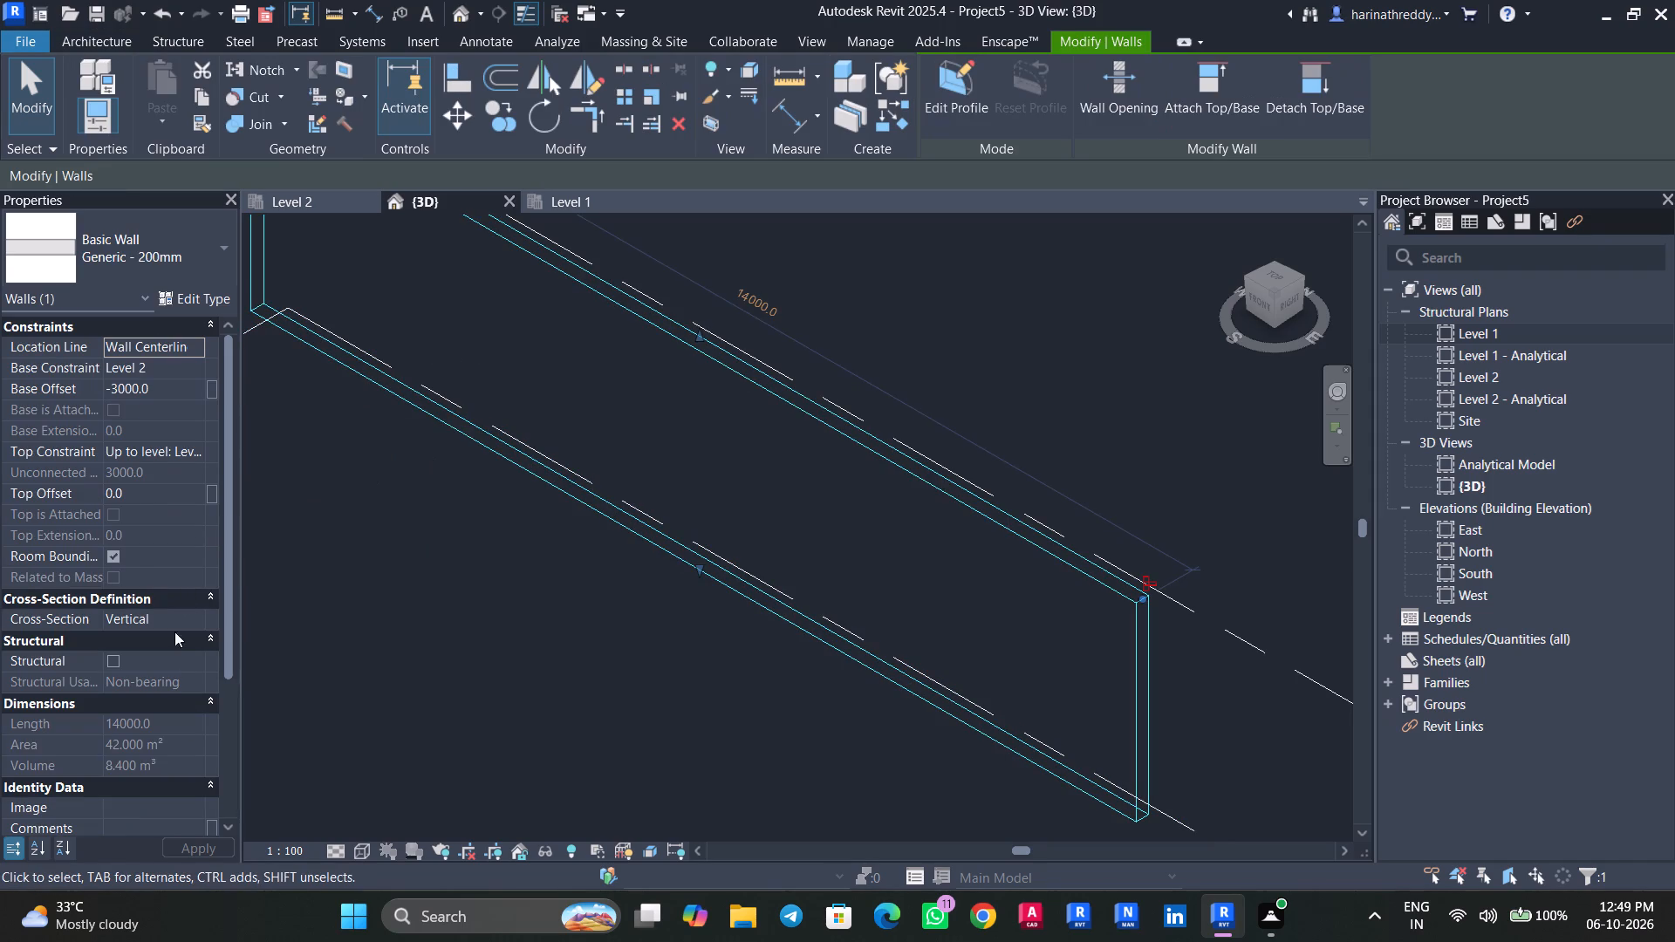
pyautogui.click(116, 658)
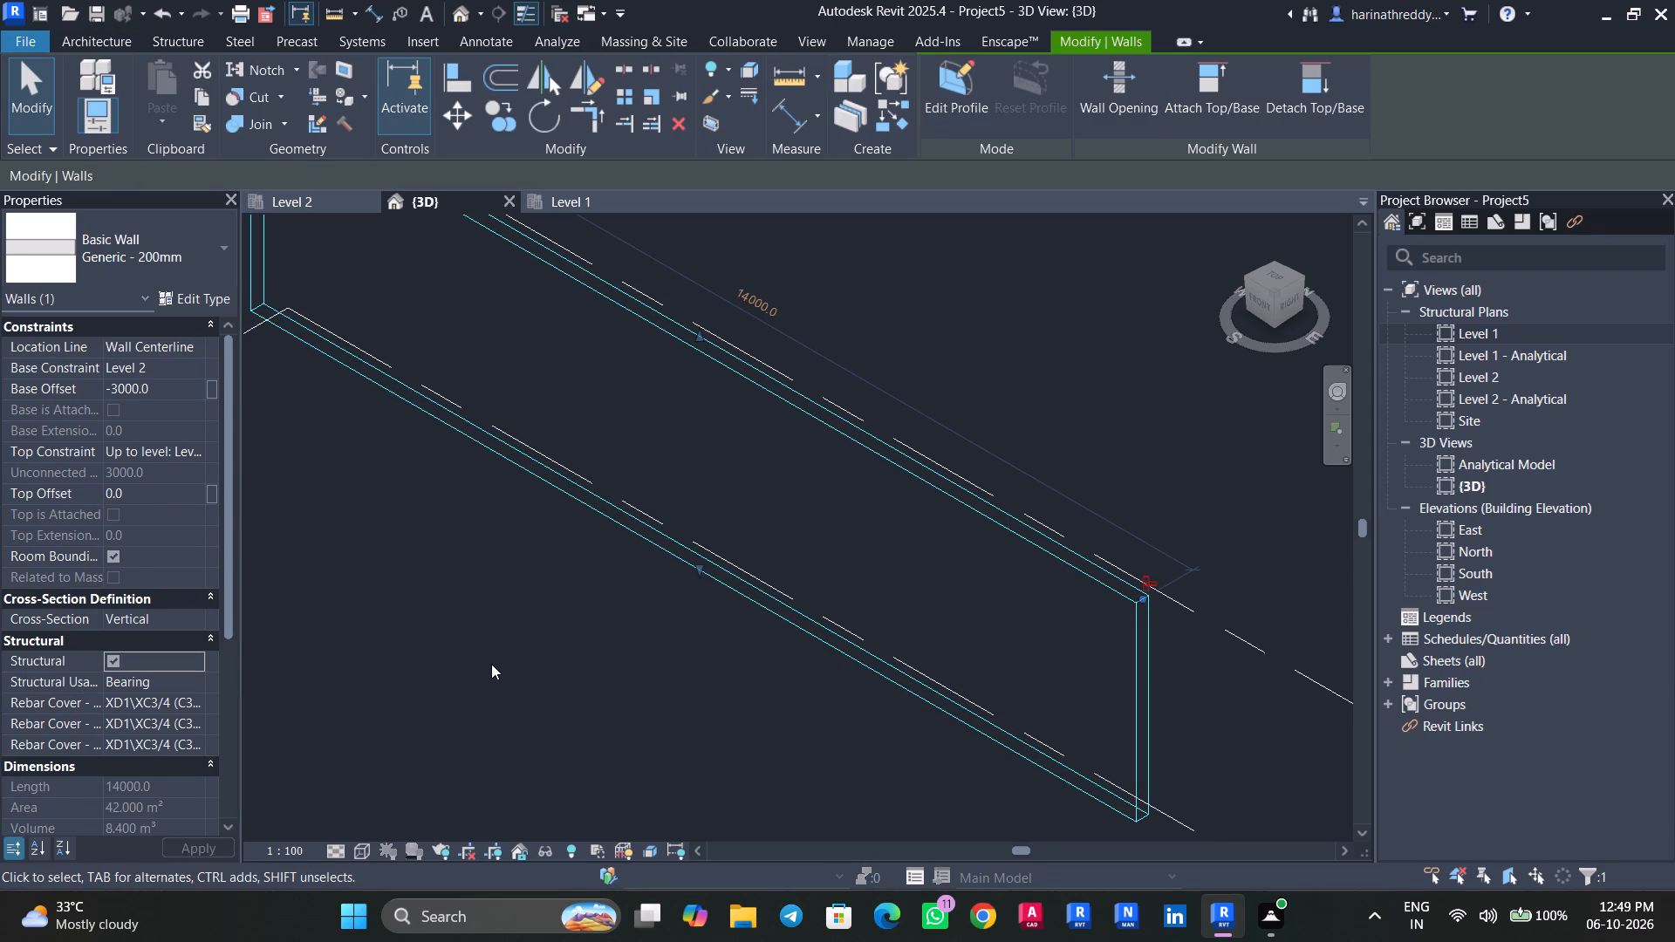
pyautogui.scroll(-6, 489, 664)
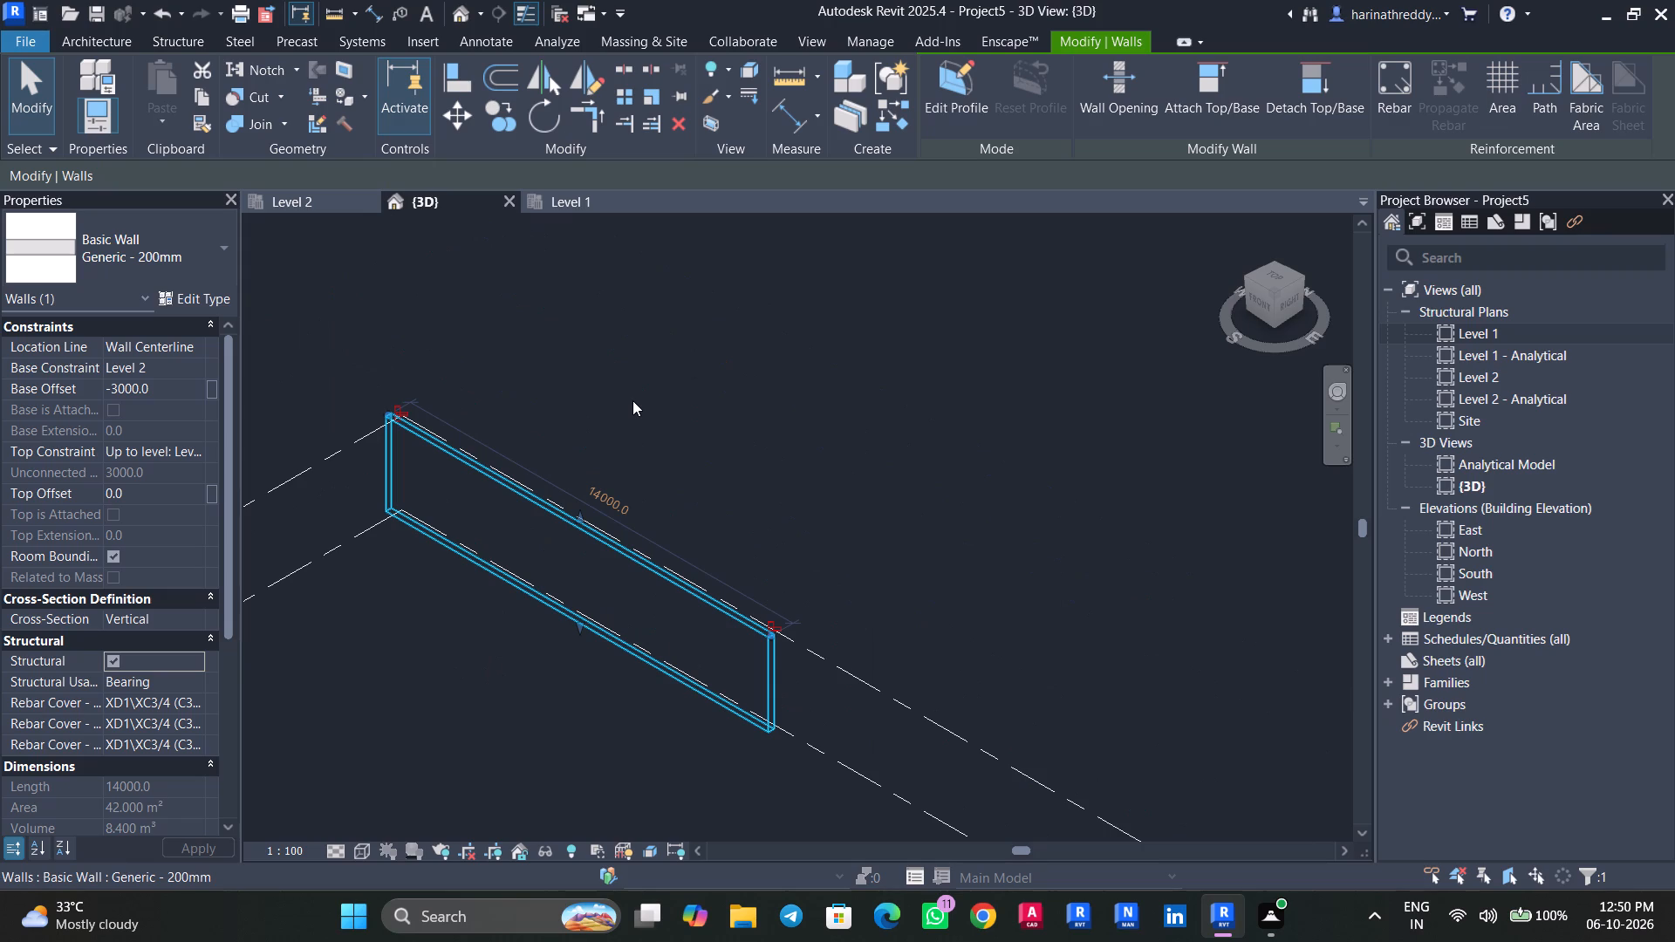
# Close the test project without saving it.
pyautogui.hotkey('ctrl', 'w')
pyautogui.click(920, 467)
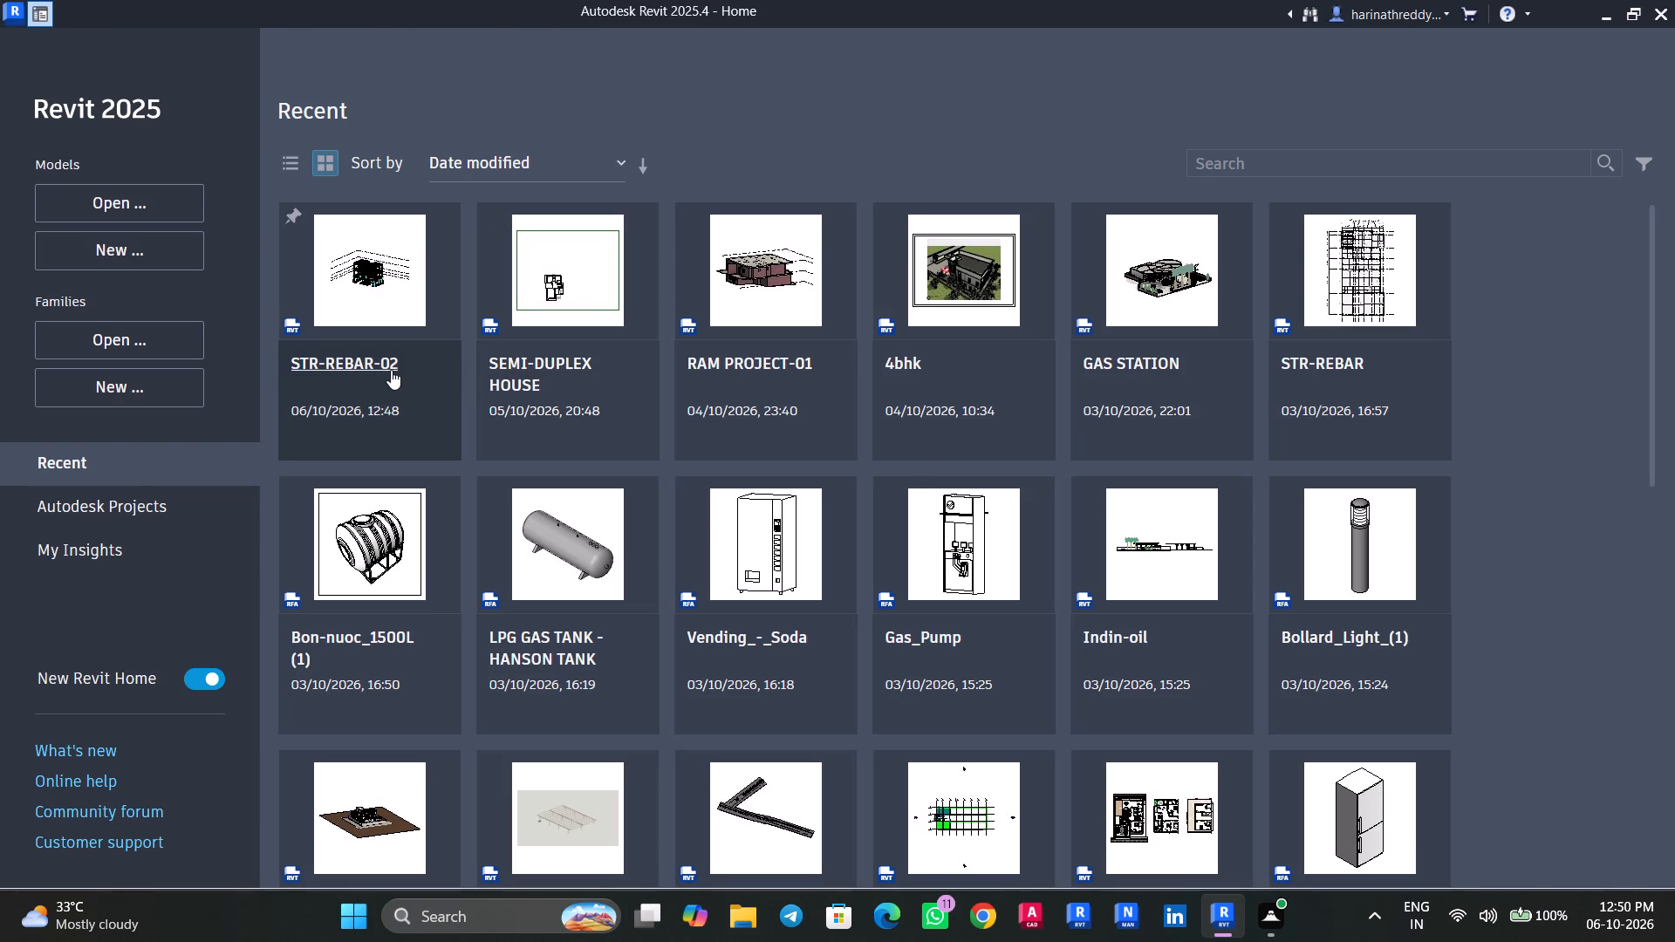
# Reopen the STR-REBAR-02 project and open its AFL structural plan at the long footing.
pyautogui.click(391, 370)
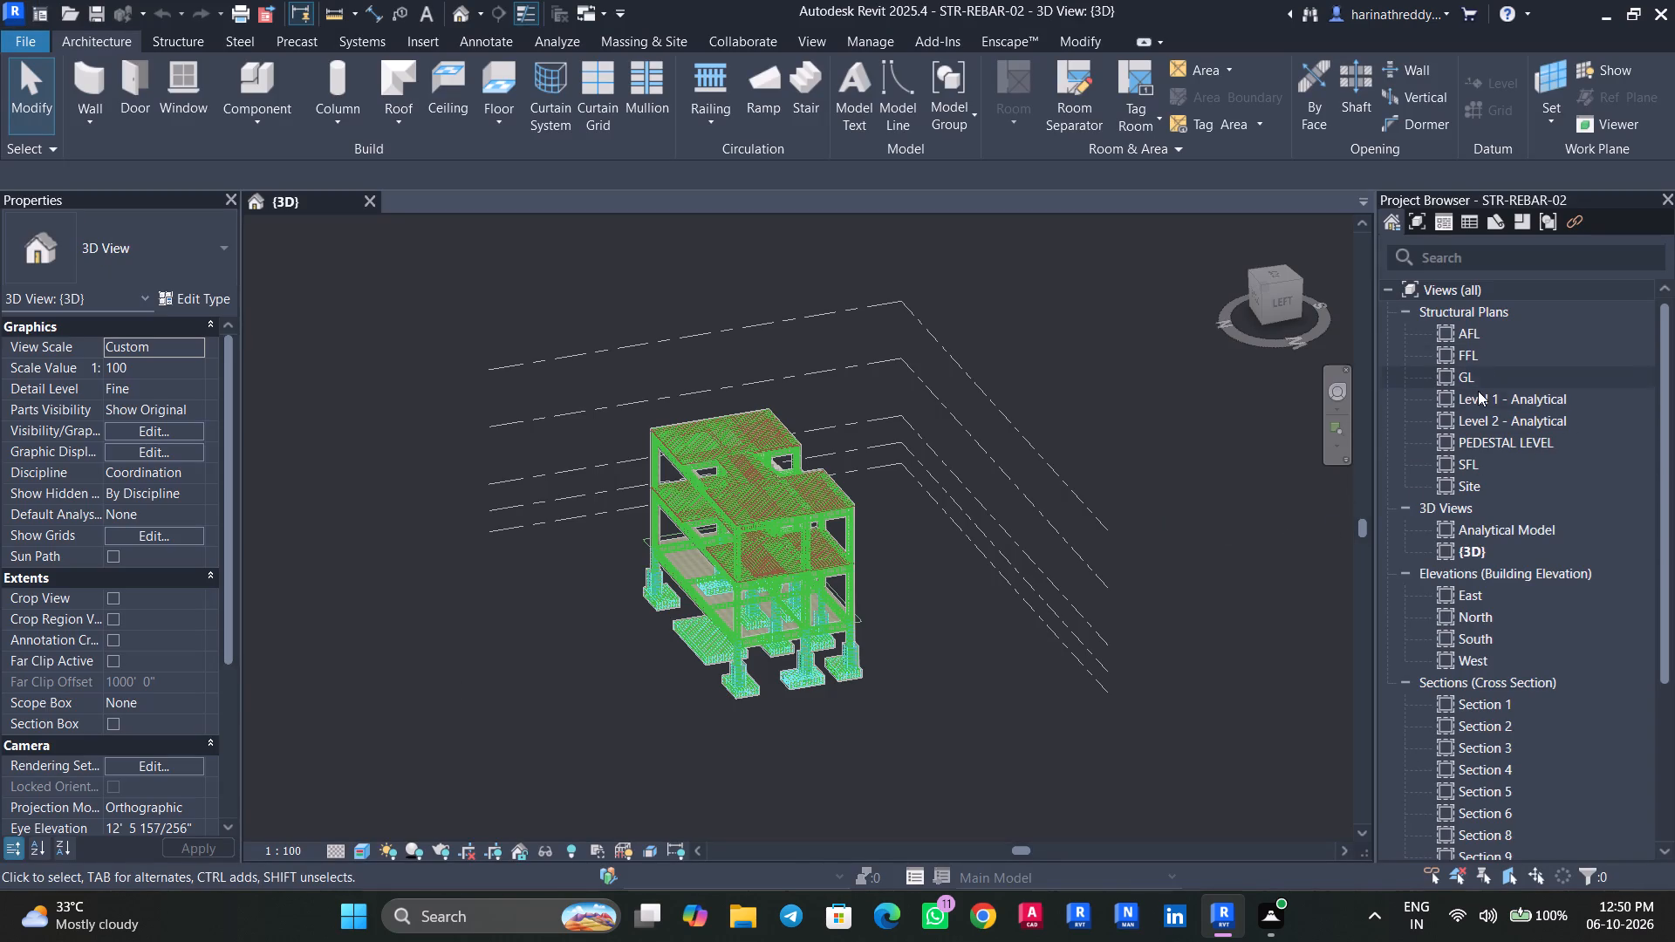
pyautogui.doubleClick(1476, 335)
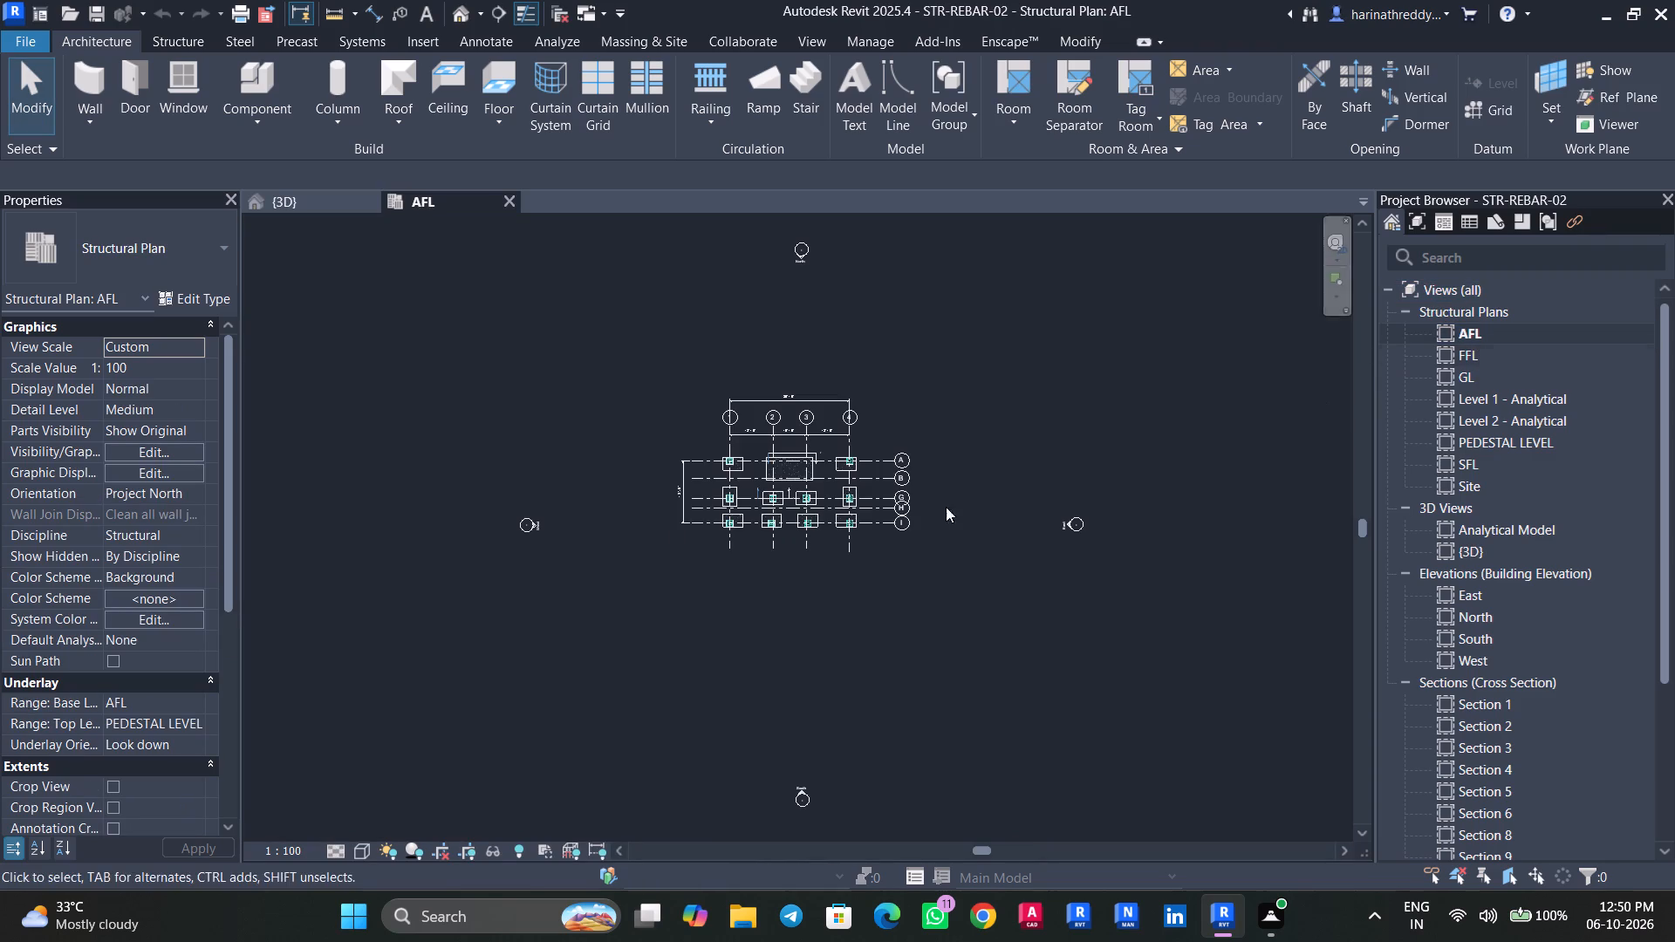
pyautogui.scroll(15, 821, 451)
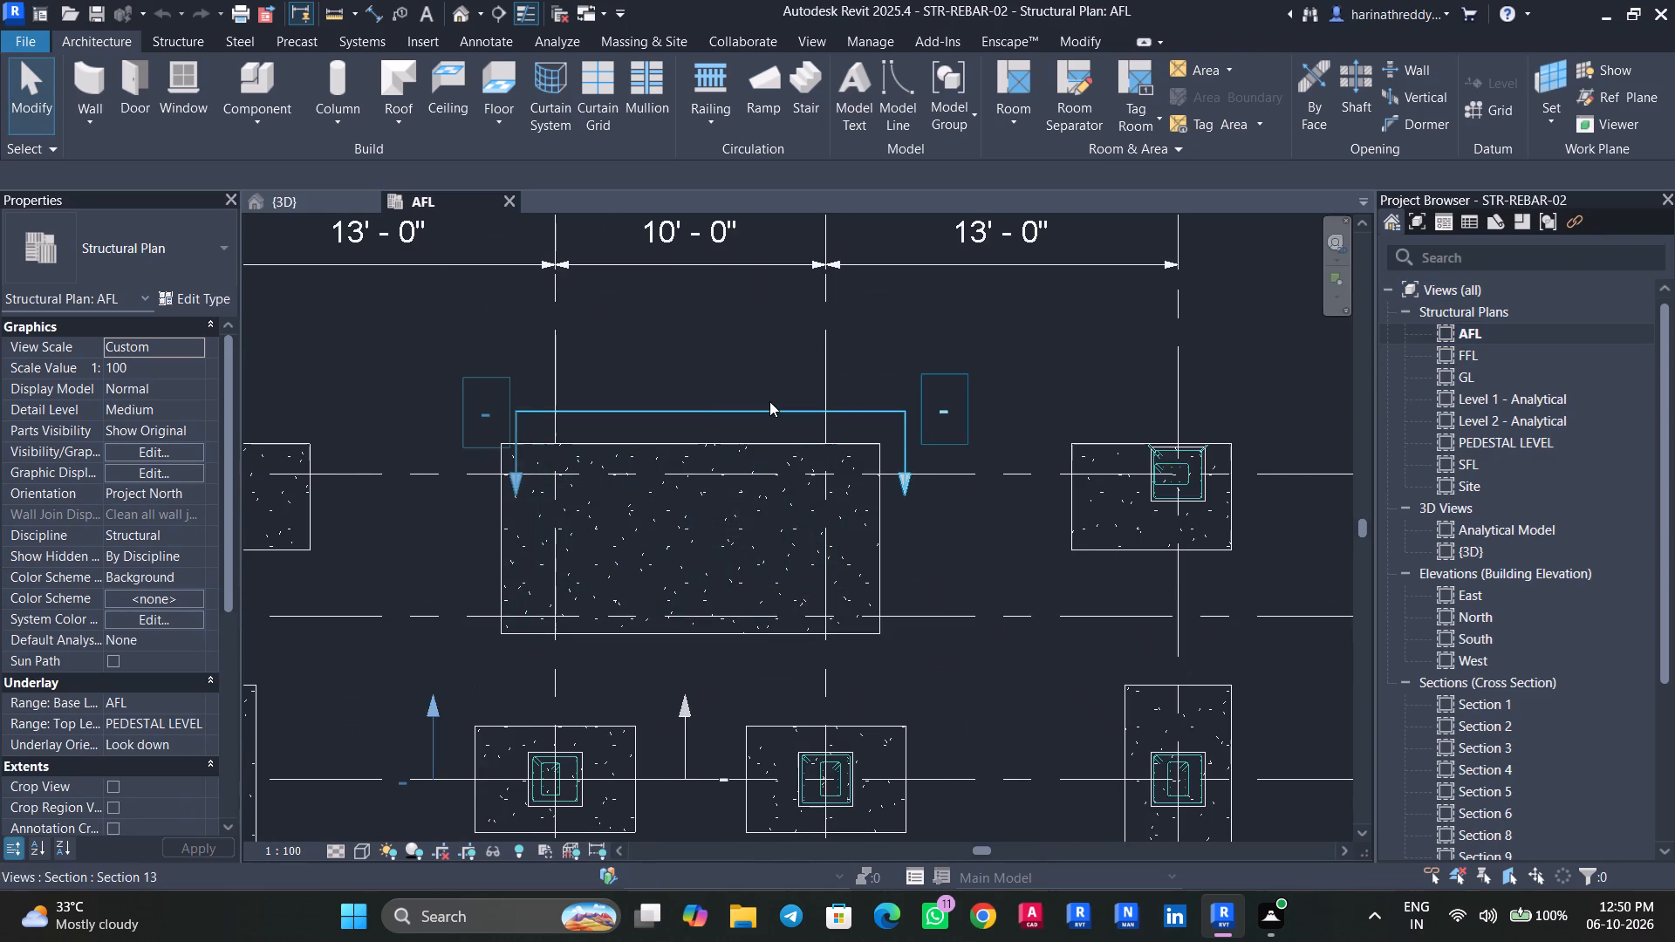
# Delete the Section 13 line running along the long footing in the AFL plan.
pyautogui.click(769, 401)
pyautogui.press('Delete')
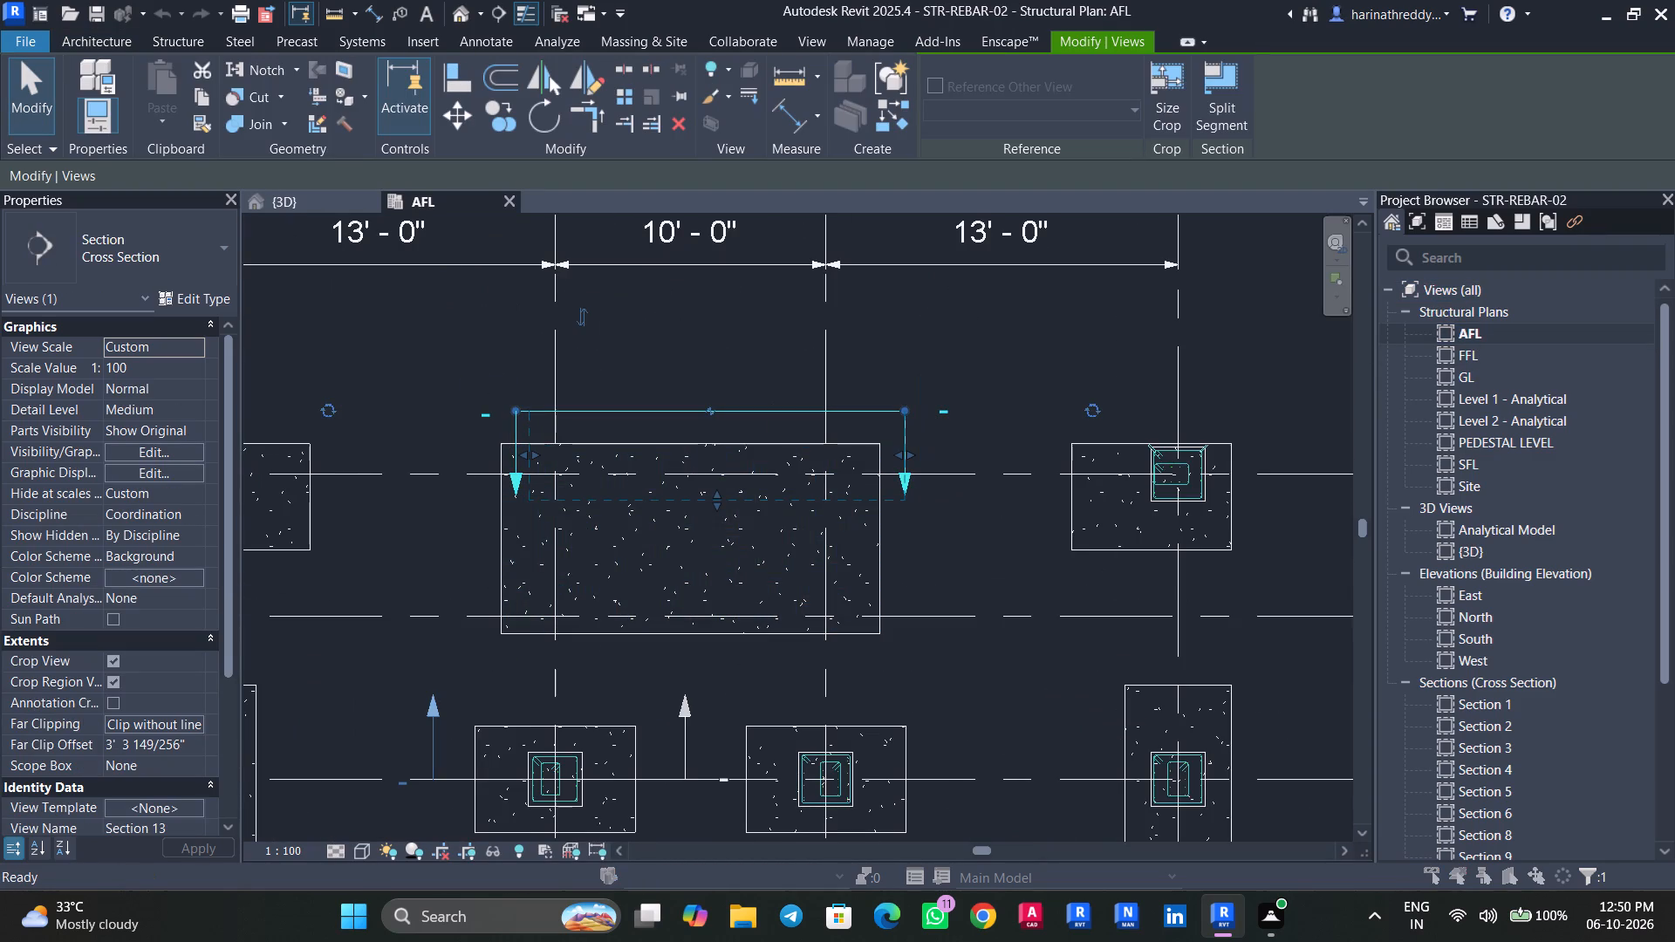
pyautogui.click(901, 526)
pyautogui.scroll(3, 618, 371)
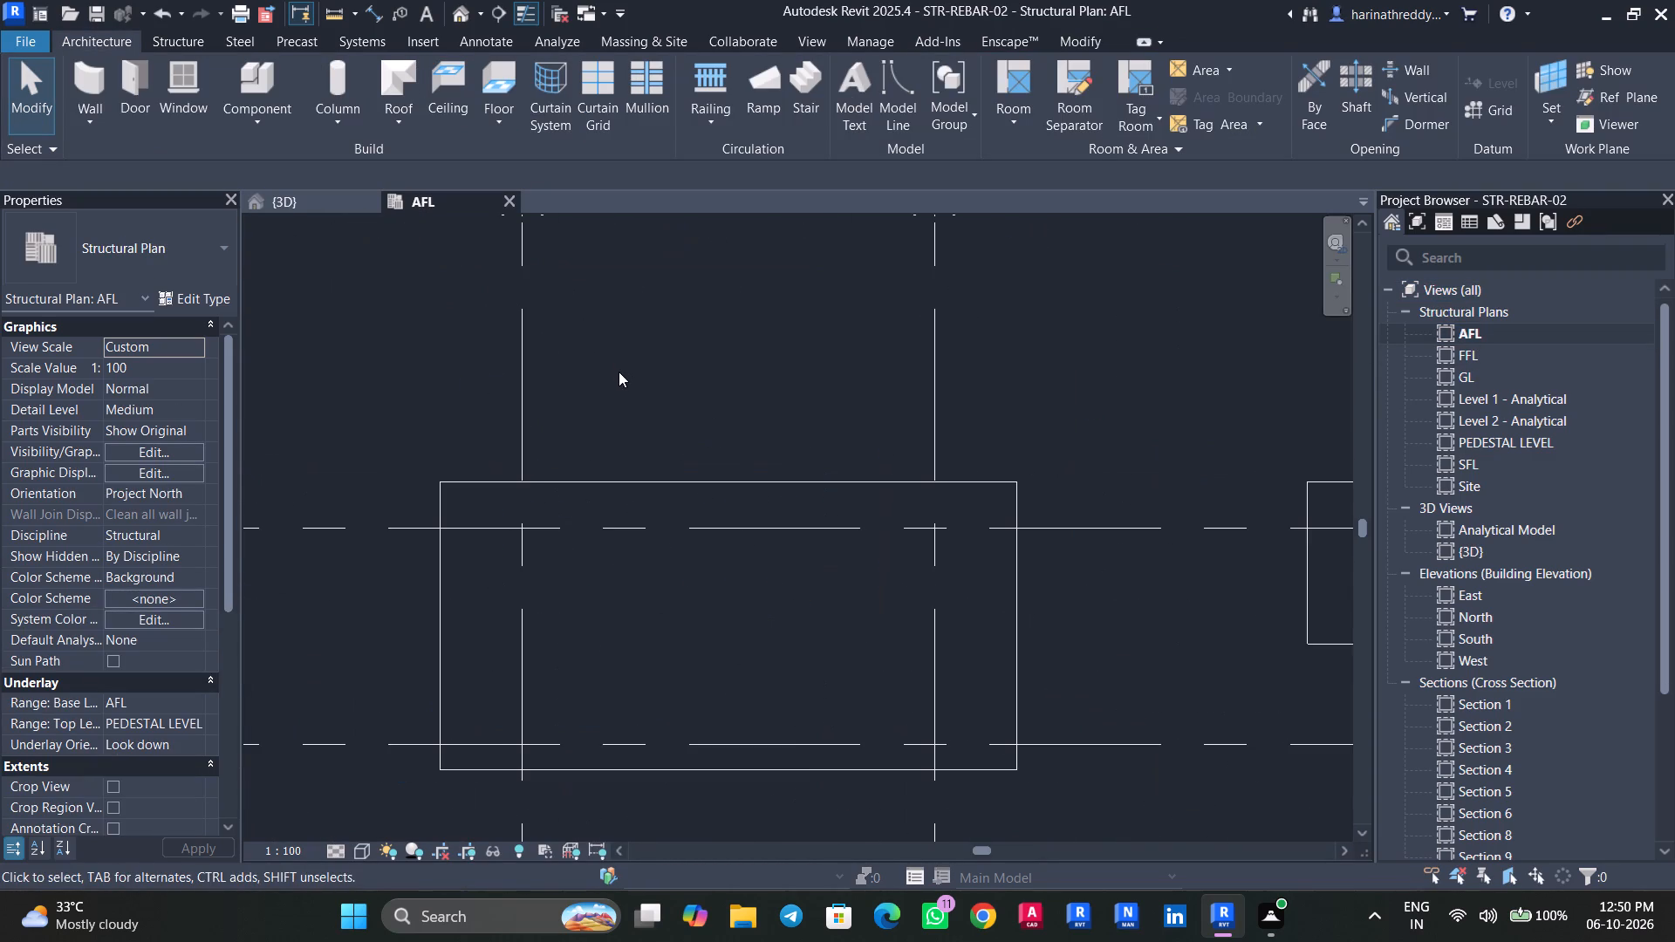
# Draw a 10'-0" RT WALL wall along the long footing's upper grid line, from grid 2 to grid 3.
pyautogui.write('WA')
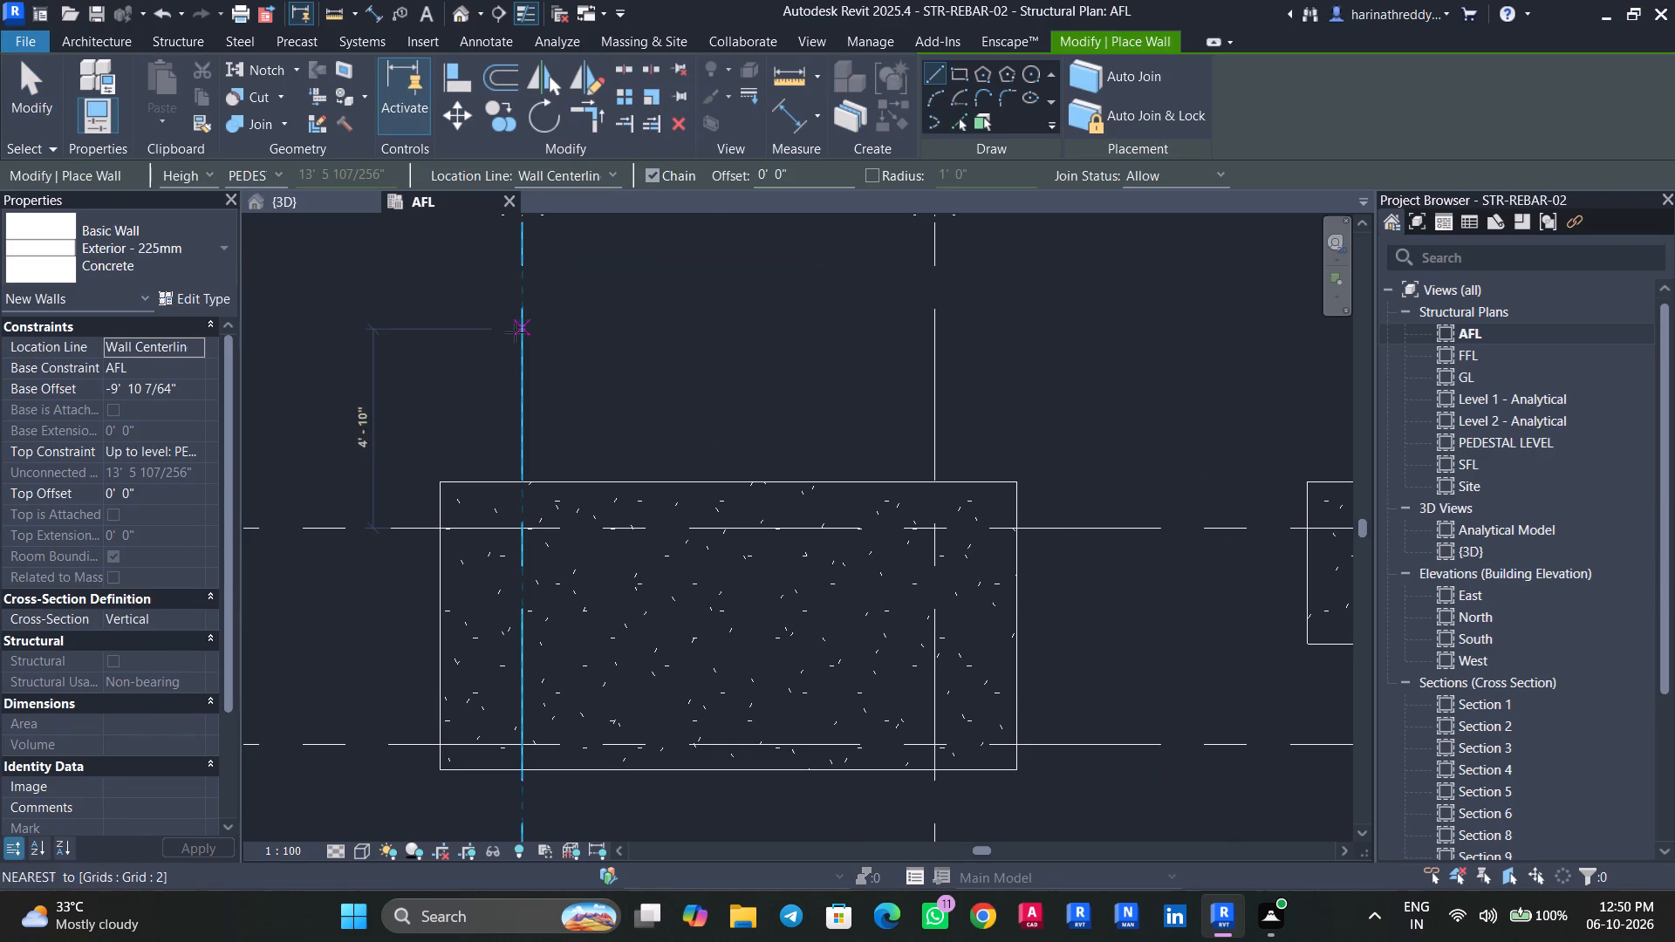
pyautogui.click(206, 267)
pyautogui.scroll(-2, 124, 611)
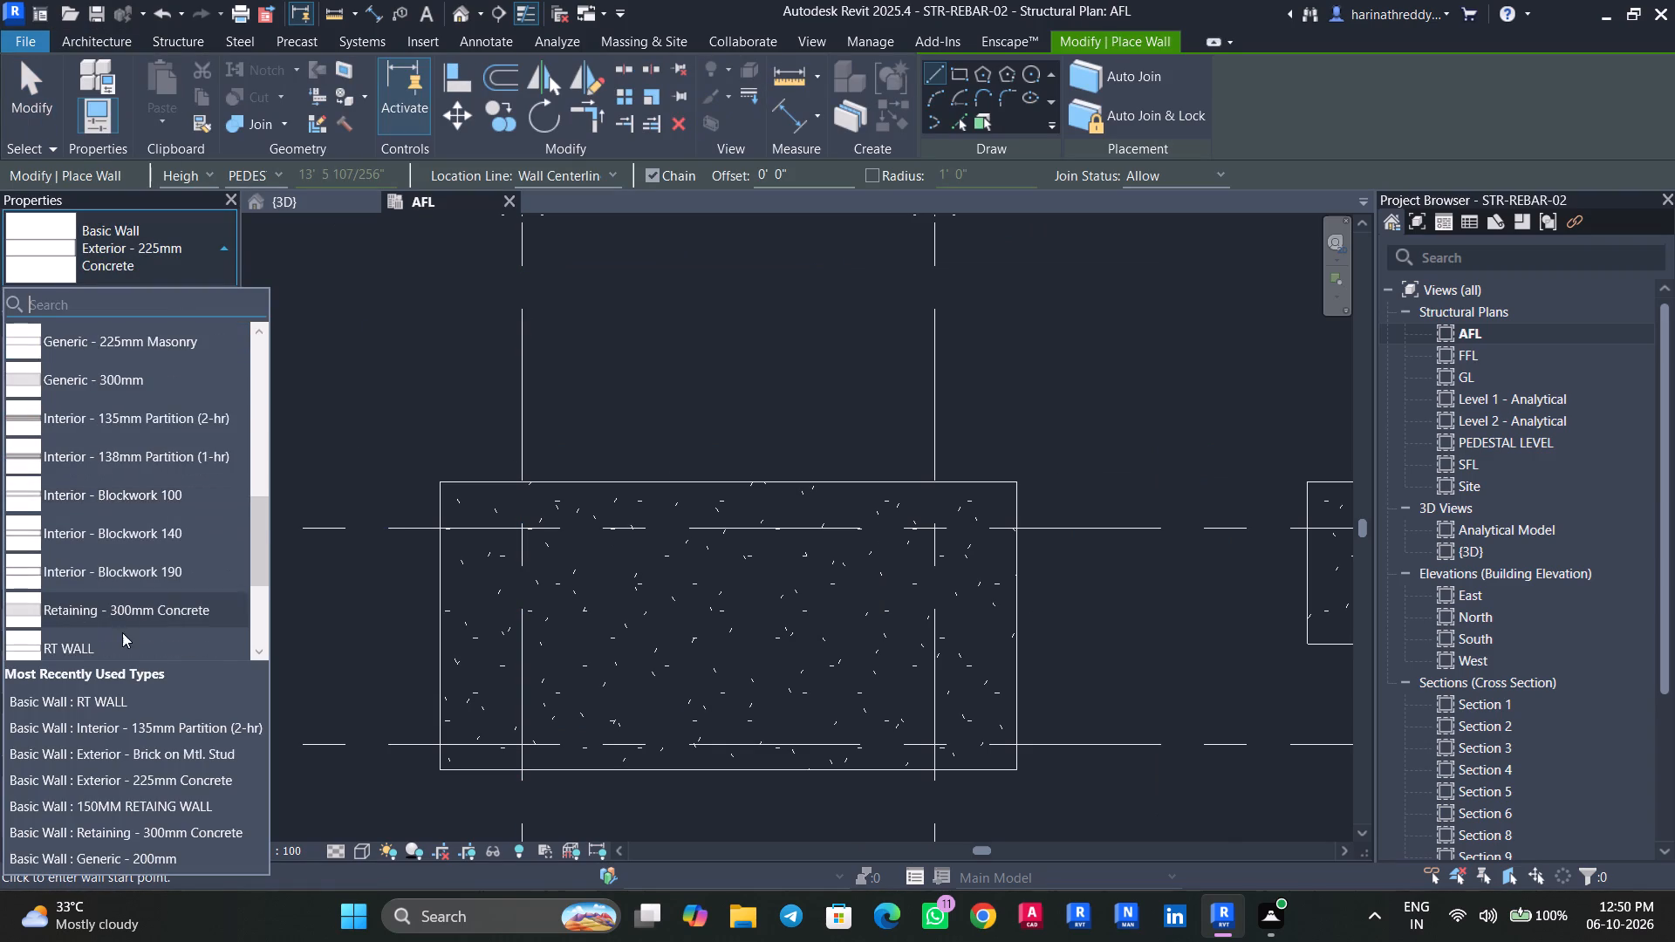
pyautogui.scroll(-1, 124, 630)
pyautogui.click(109, 548)
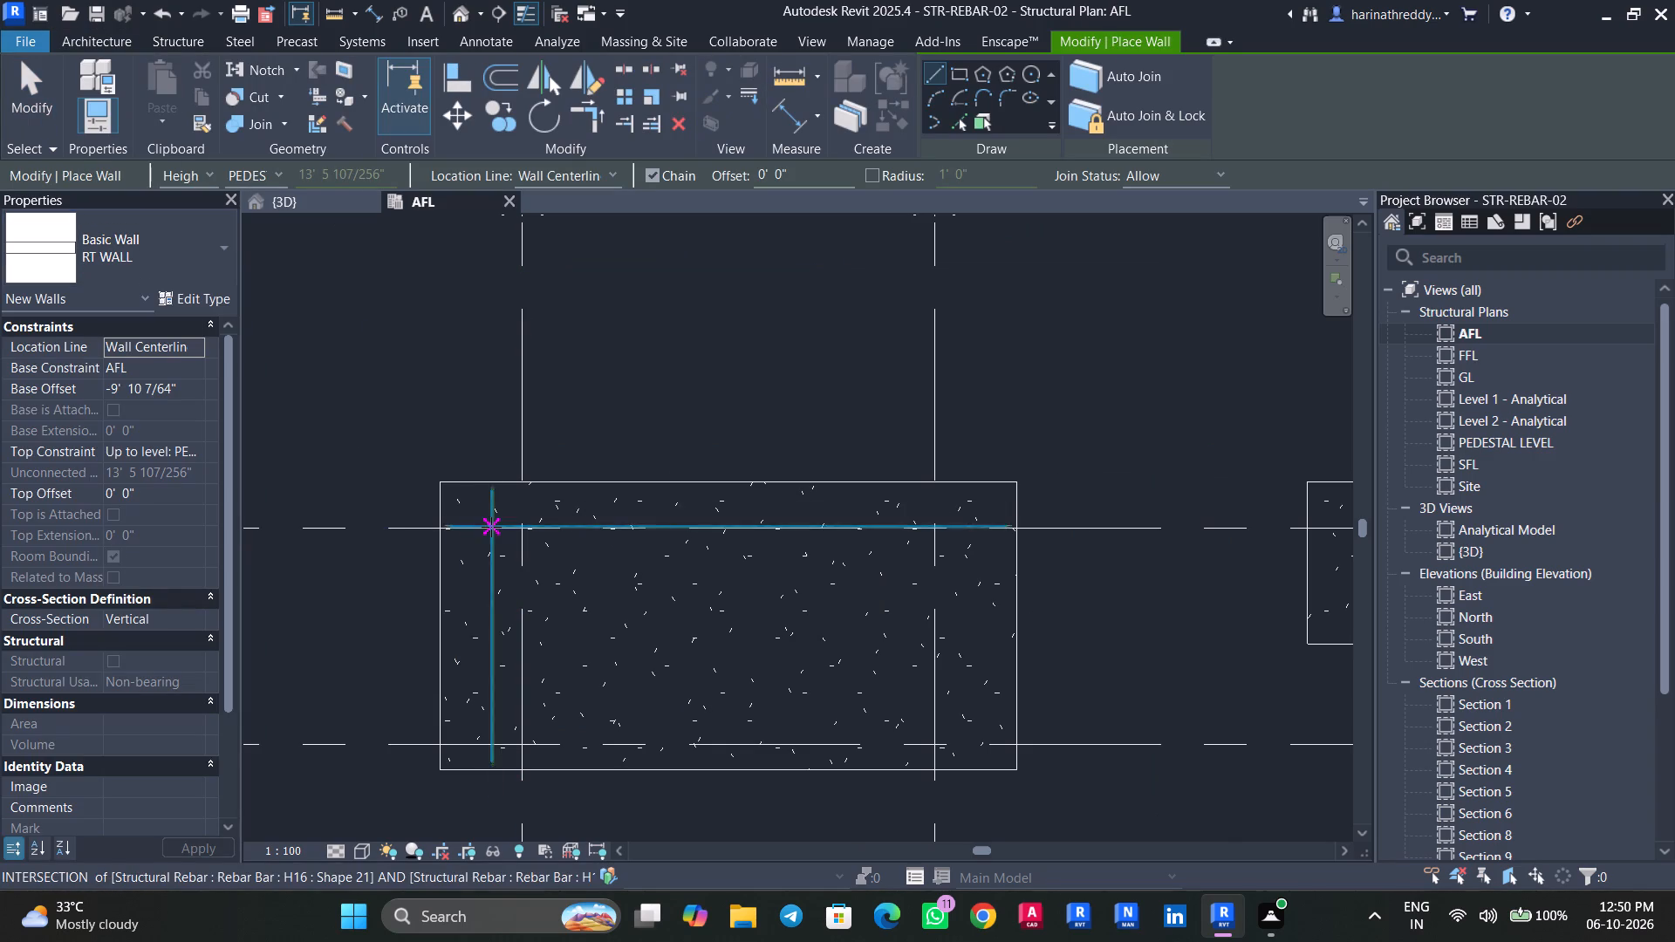
pyautogui.scroll(4, 491, 527)
pyautogui.click(544, 529)
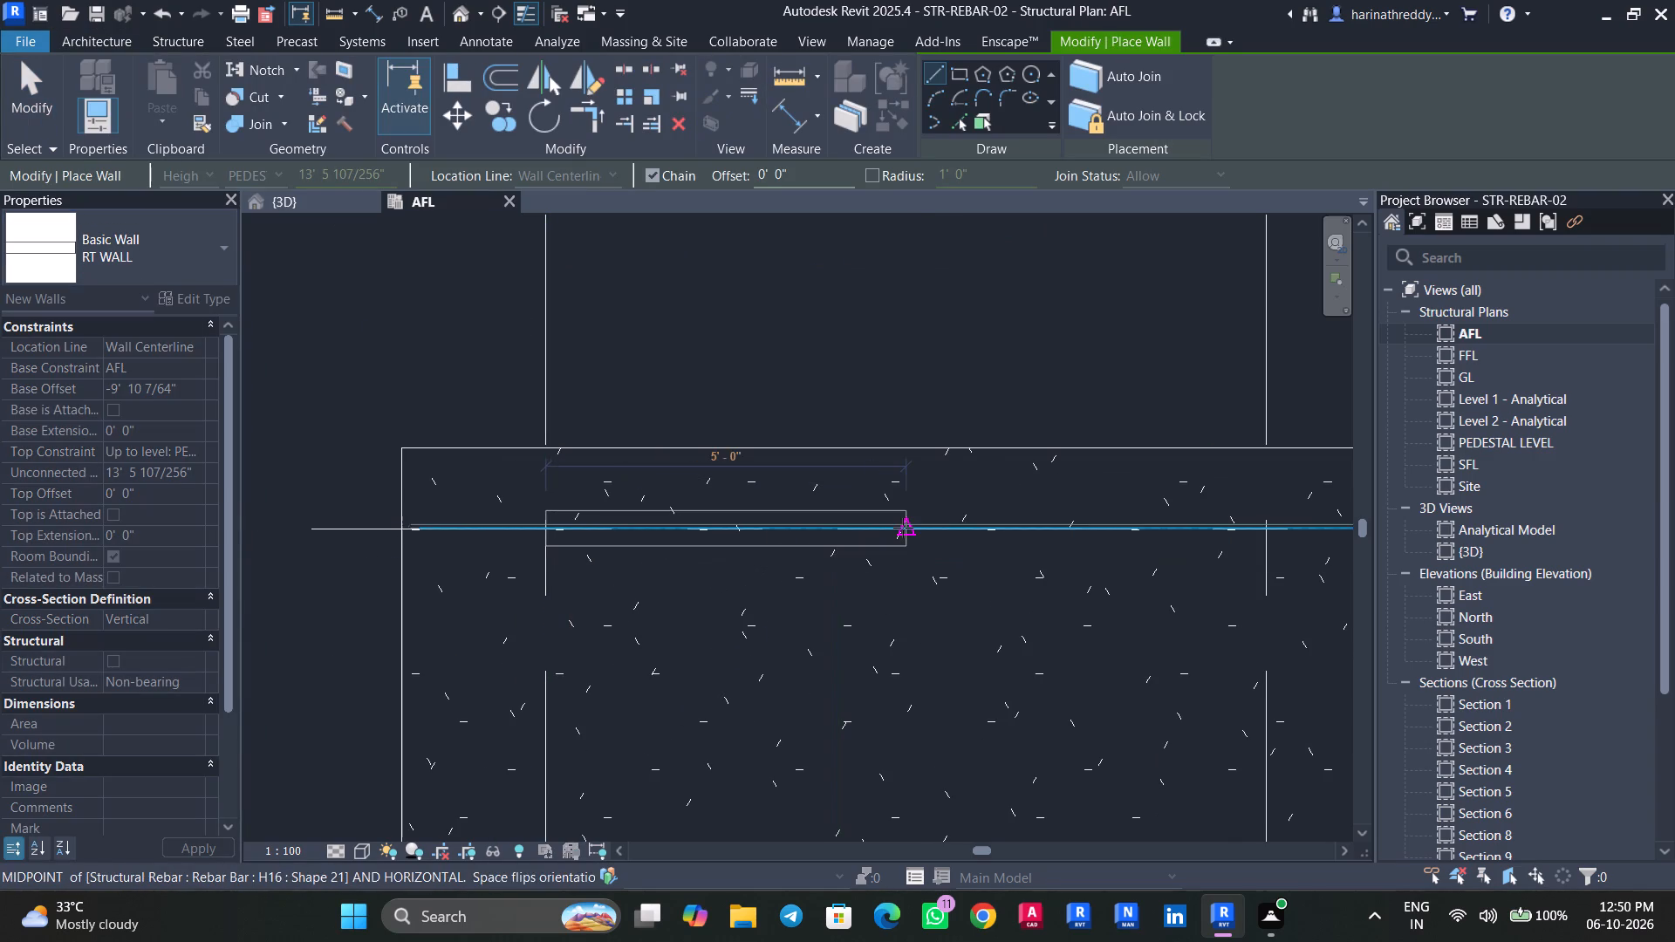
pyautogui.moveTo(903, 528); pyautogui.dragTo(528, 527, button='middle')
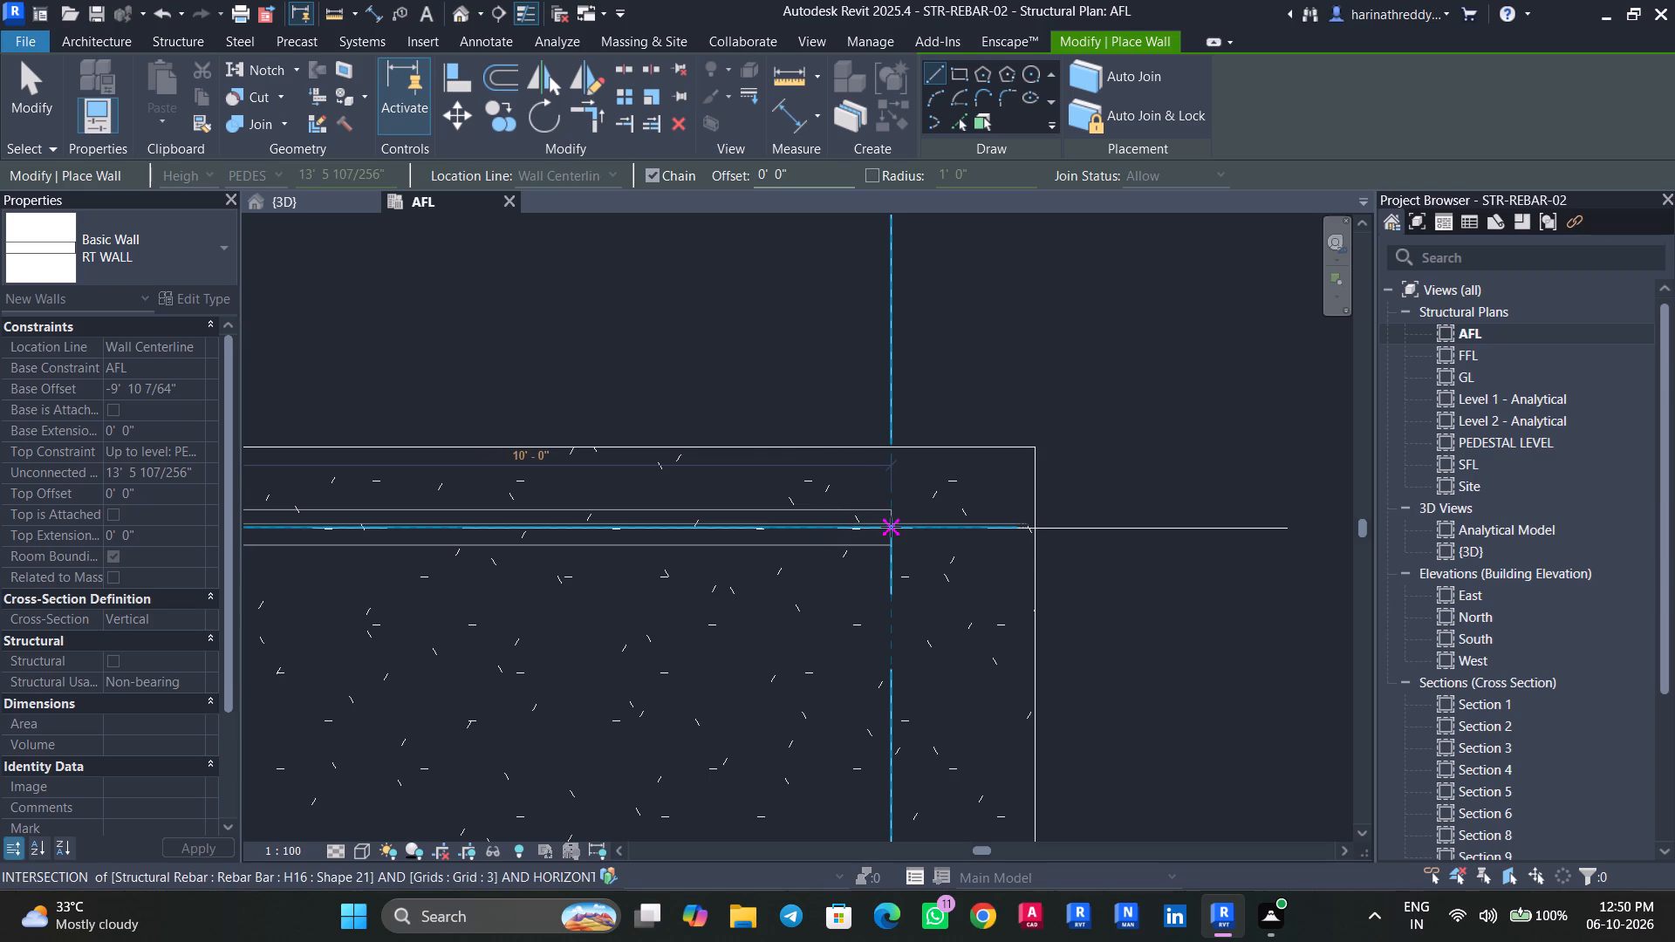
pyautogui.click(891, 527)
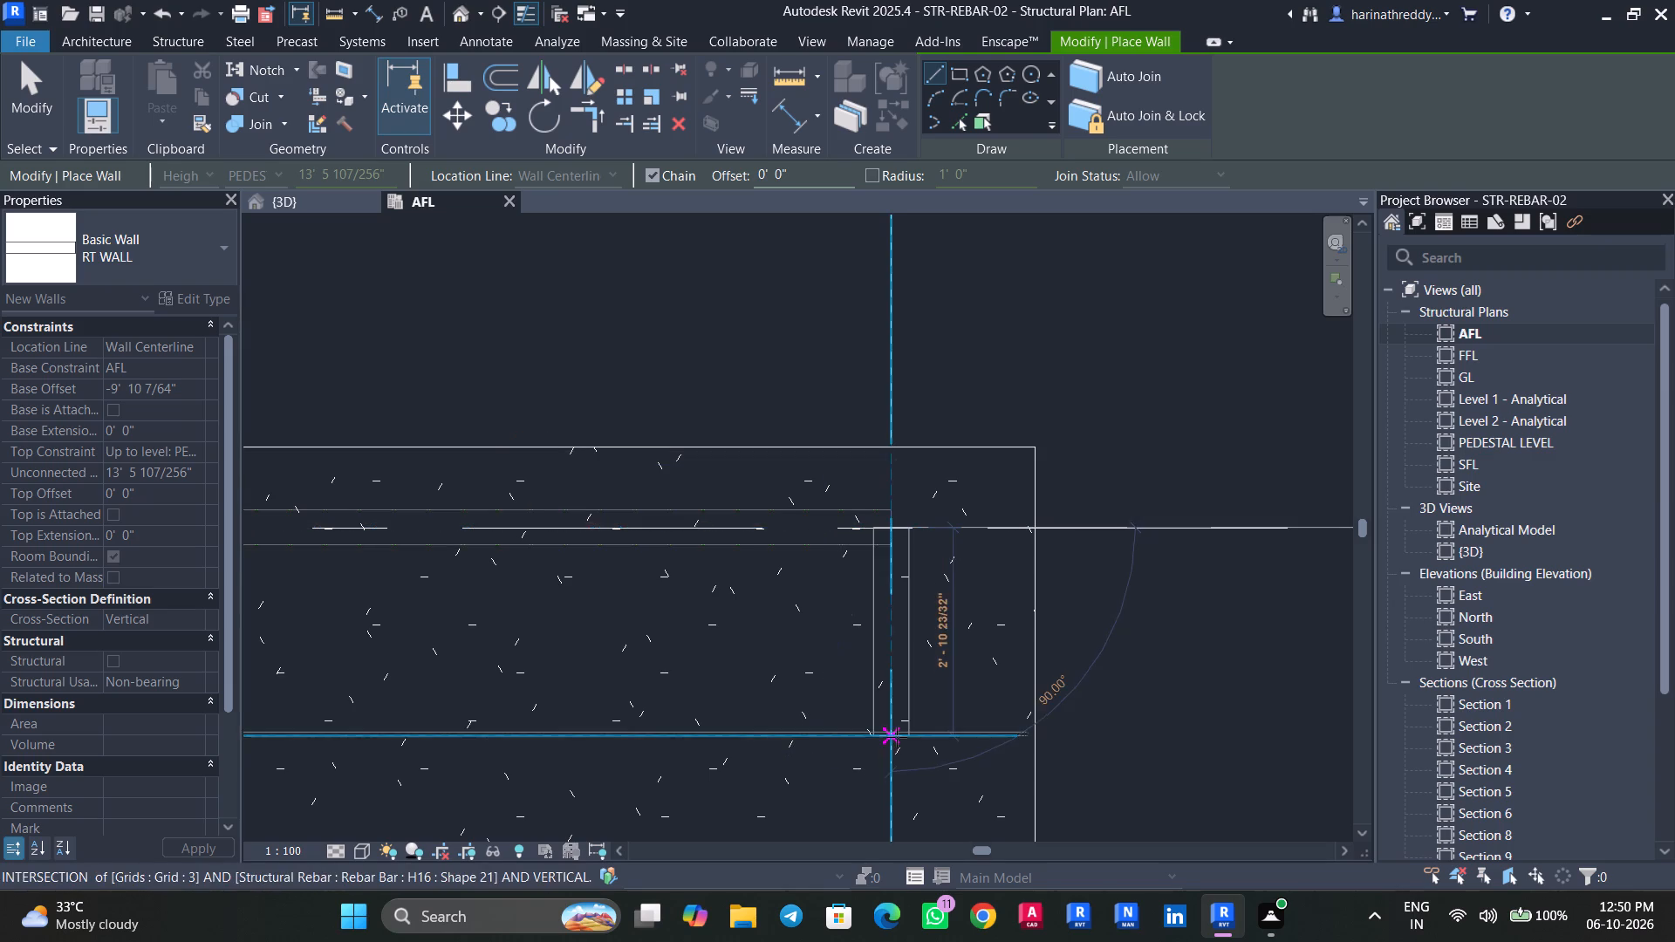
# Continue the RT WALL chain about 5'-3" down grid 3, 10'-0" along the lower grid line, and up grid 2 to close the rectangle.
pyautogui.moveTo(897, 737); pyautogui.dragTo(867, 441, button='middle')
pyautogui.click(861, 612)
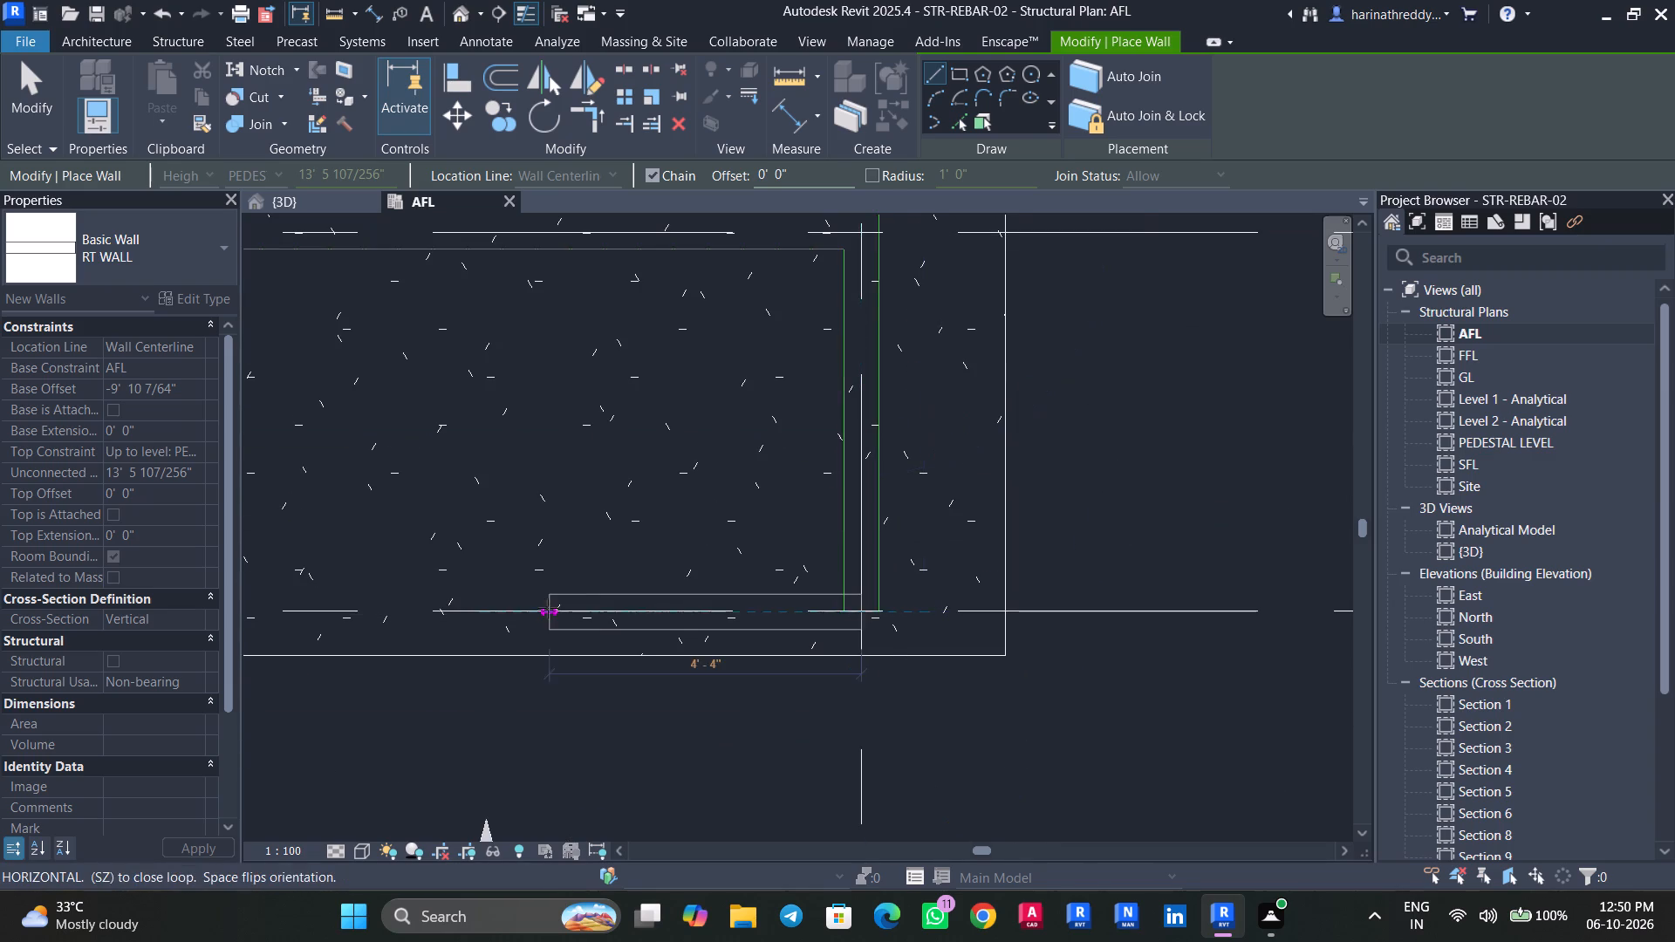
pyautogui.moveTo(548, 608); pyautogui.dragTo(1017, 608, button='middle')
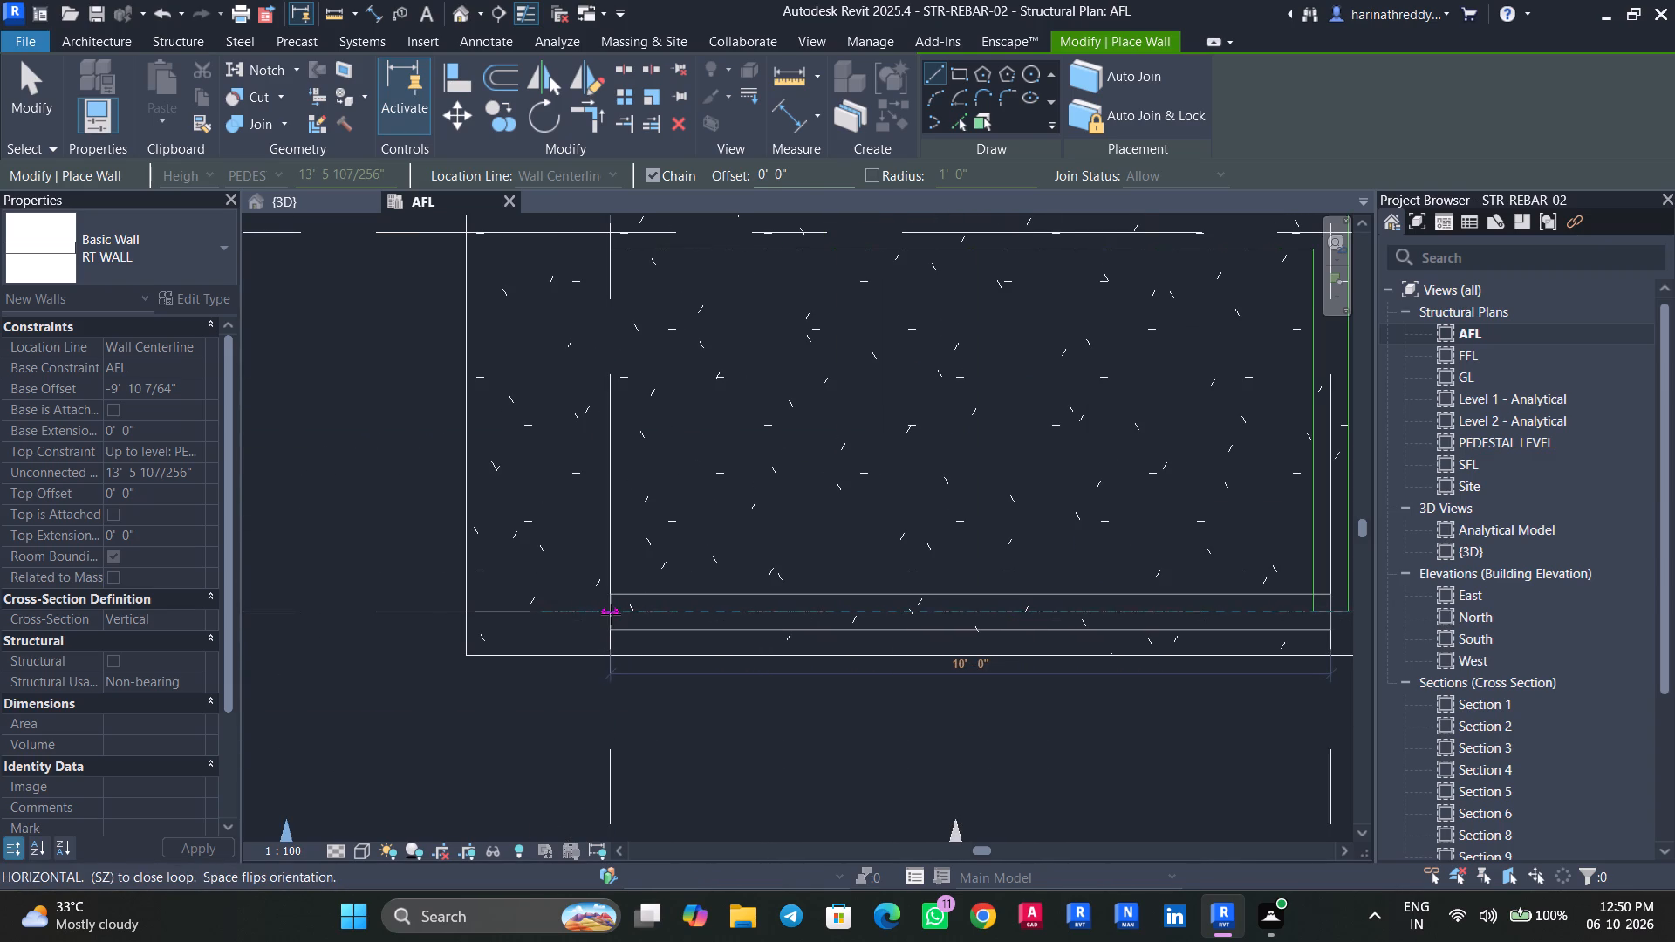
pyautogui.scroll(2, 617, 617)
pyautogui.scroll(-1, 617, 617)
pyautogui.scroll(7, 617, 617)
pyautogui.click(595, 605)
pyautogui.scroll(-4, 595, 605)
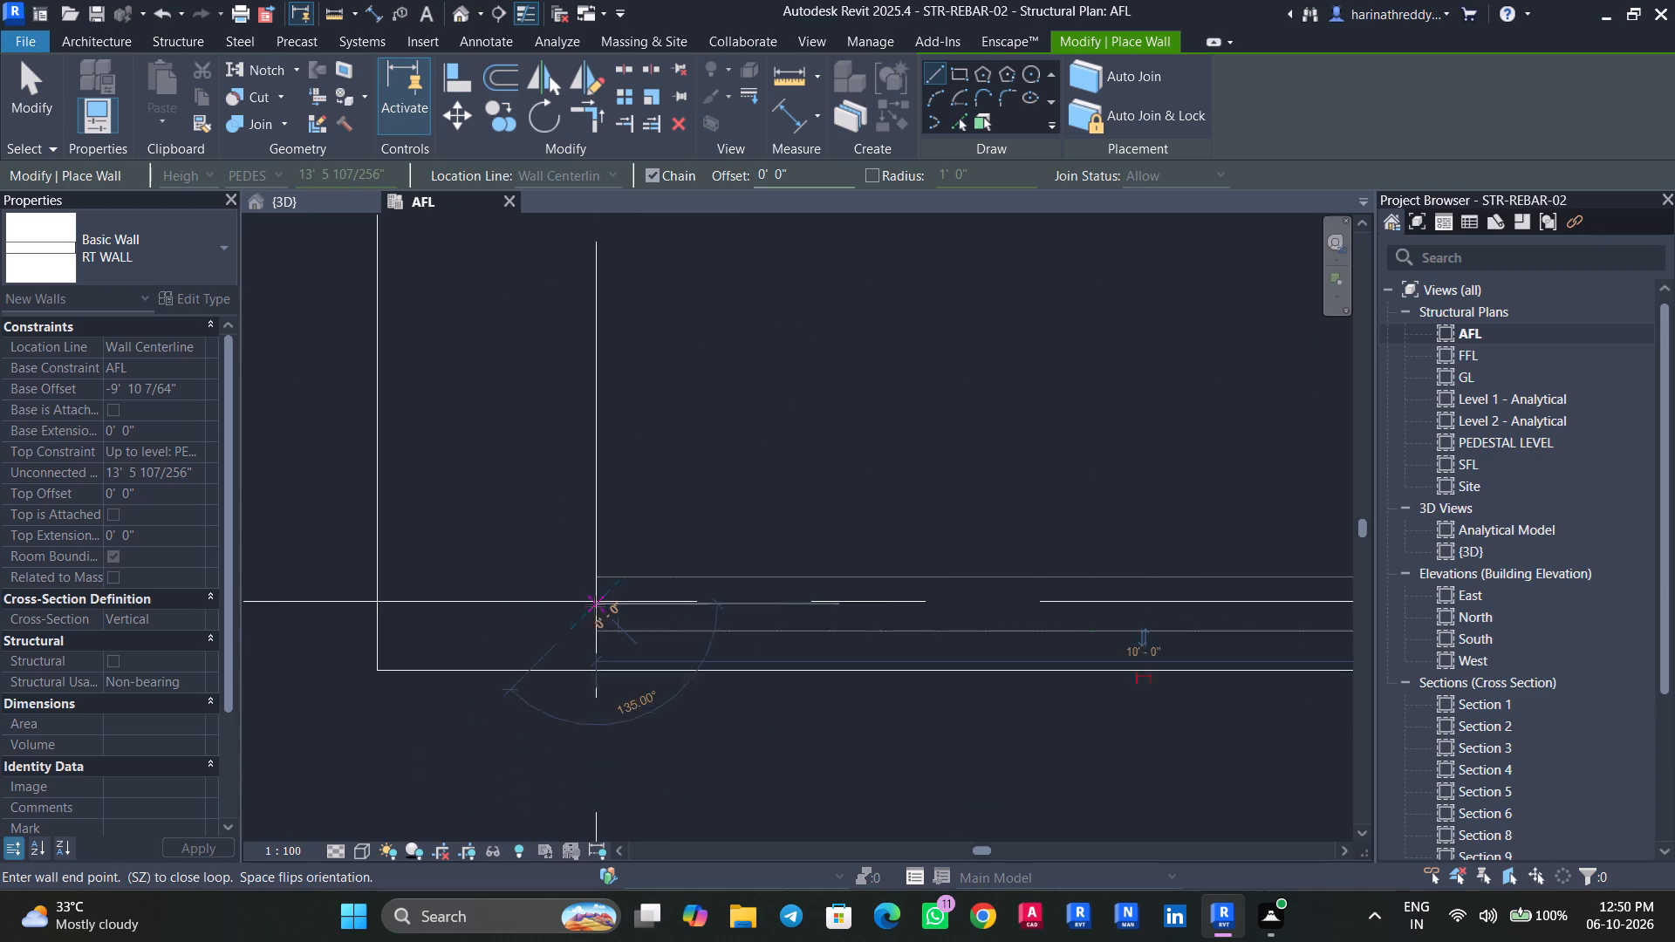
pyautogui.scroll(-4, 595, 605)
pyautogui.moveTo(602, 256); pyautogui.dragTo(608, 387, button='middle')
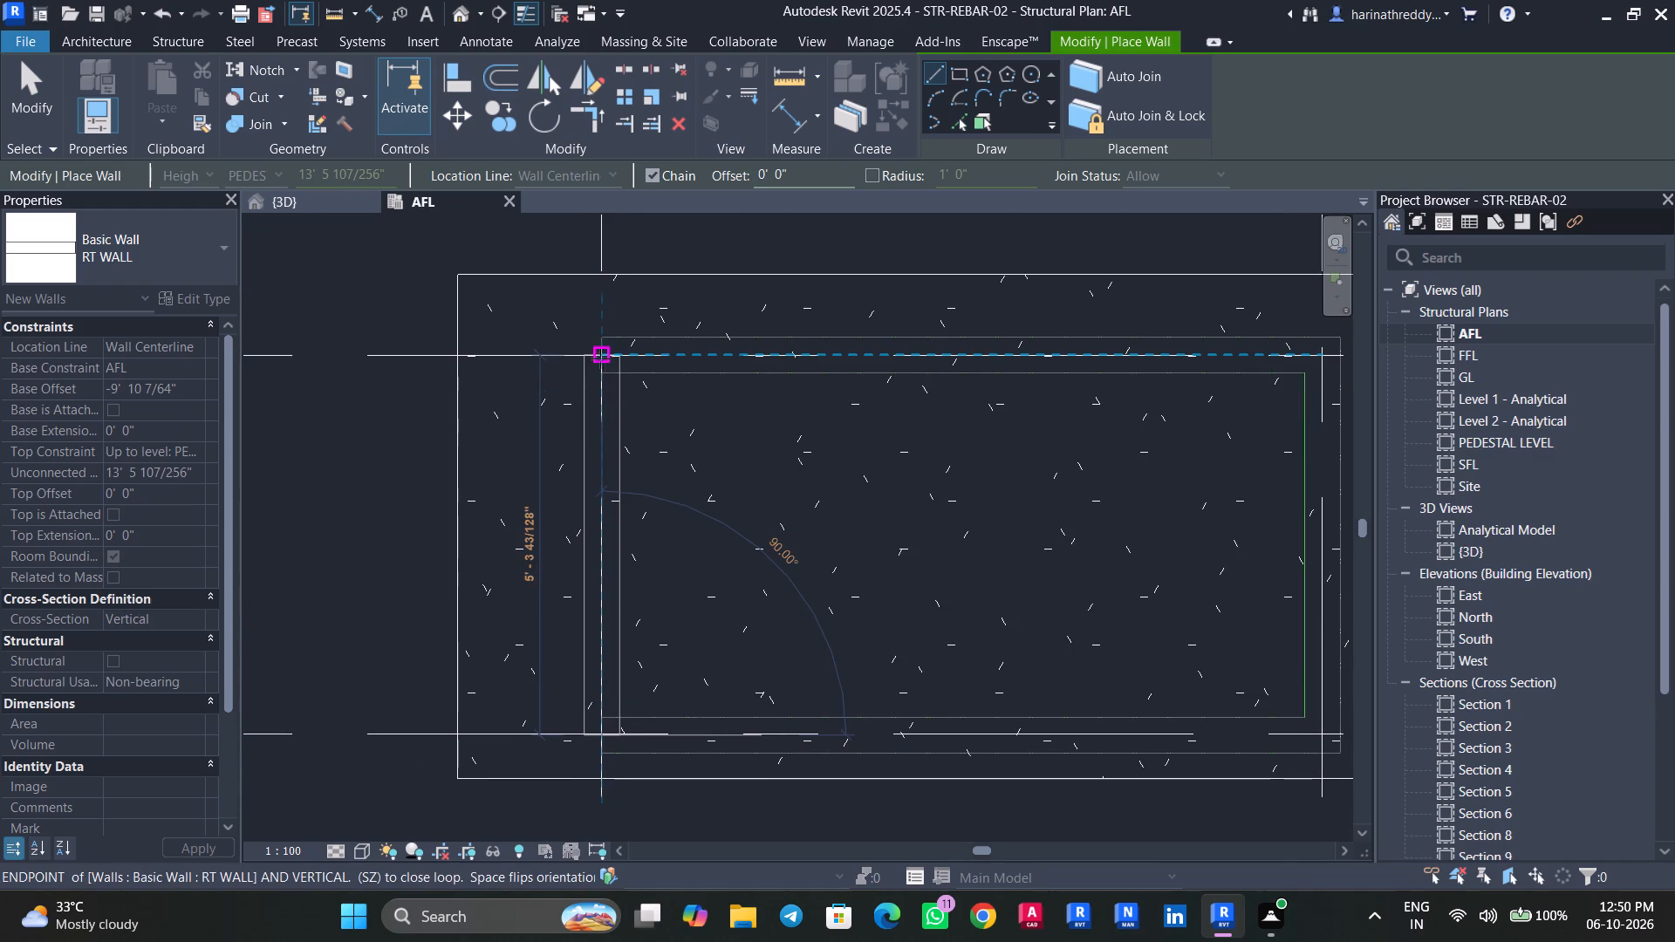
pyautogui.click(599, 354)
pyautogui.press('Escape')
pyautogui.press('Escape')
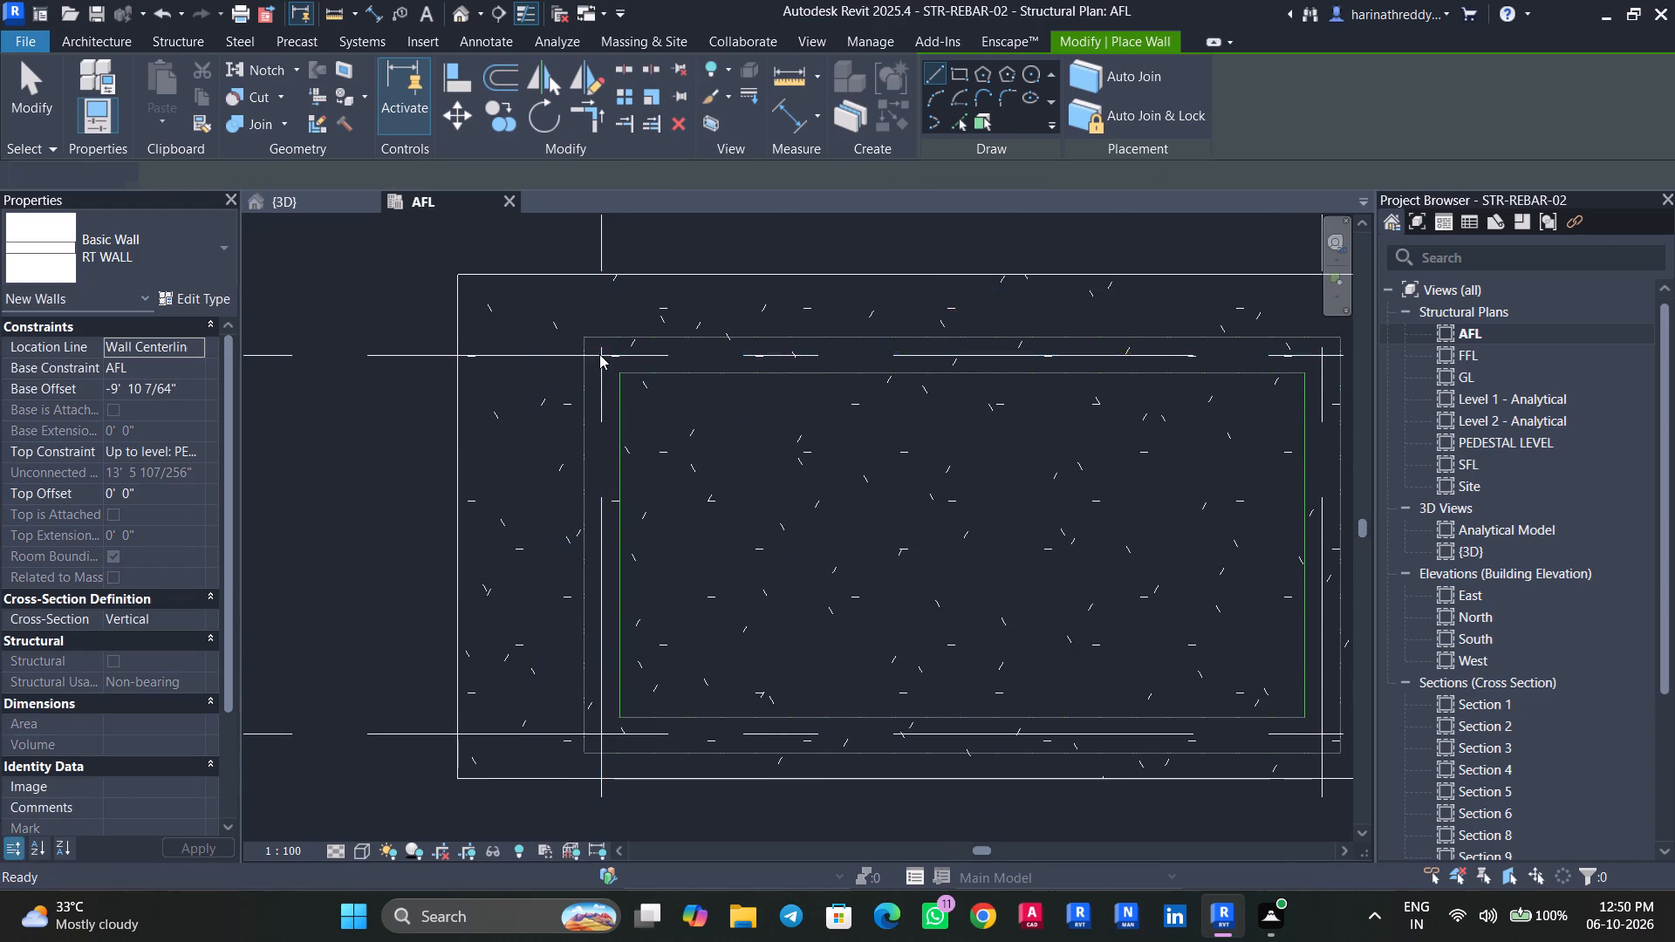
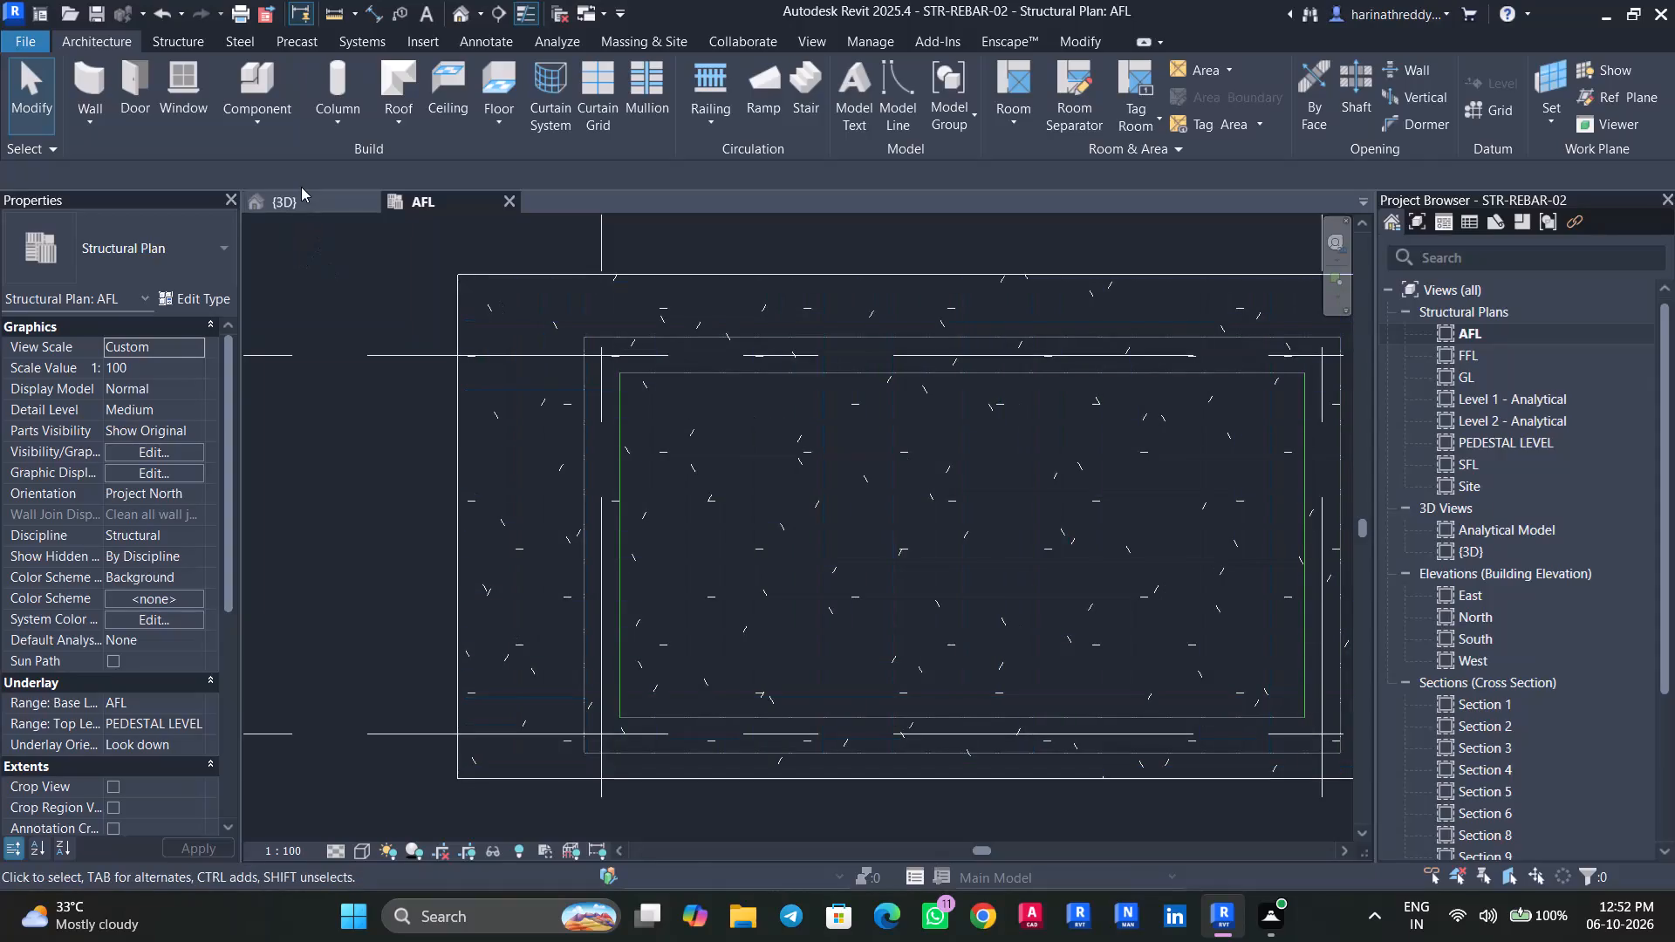
# In the 3D view, set the 10'-0" RT WALL on the Back side to a base offset of 0 and make it structural.
pyautogui.click(301, 192)
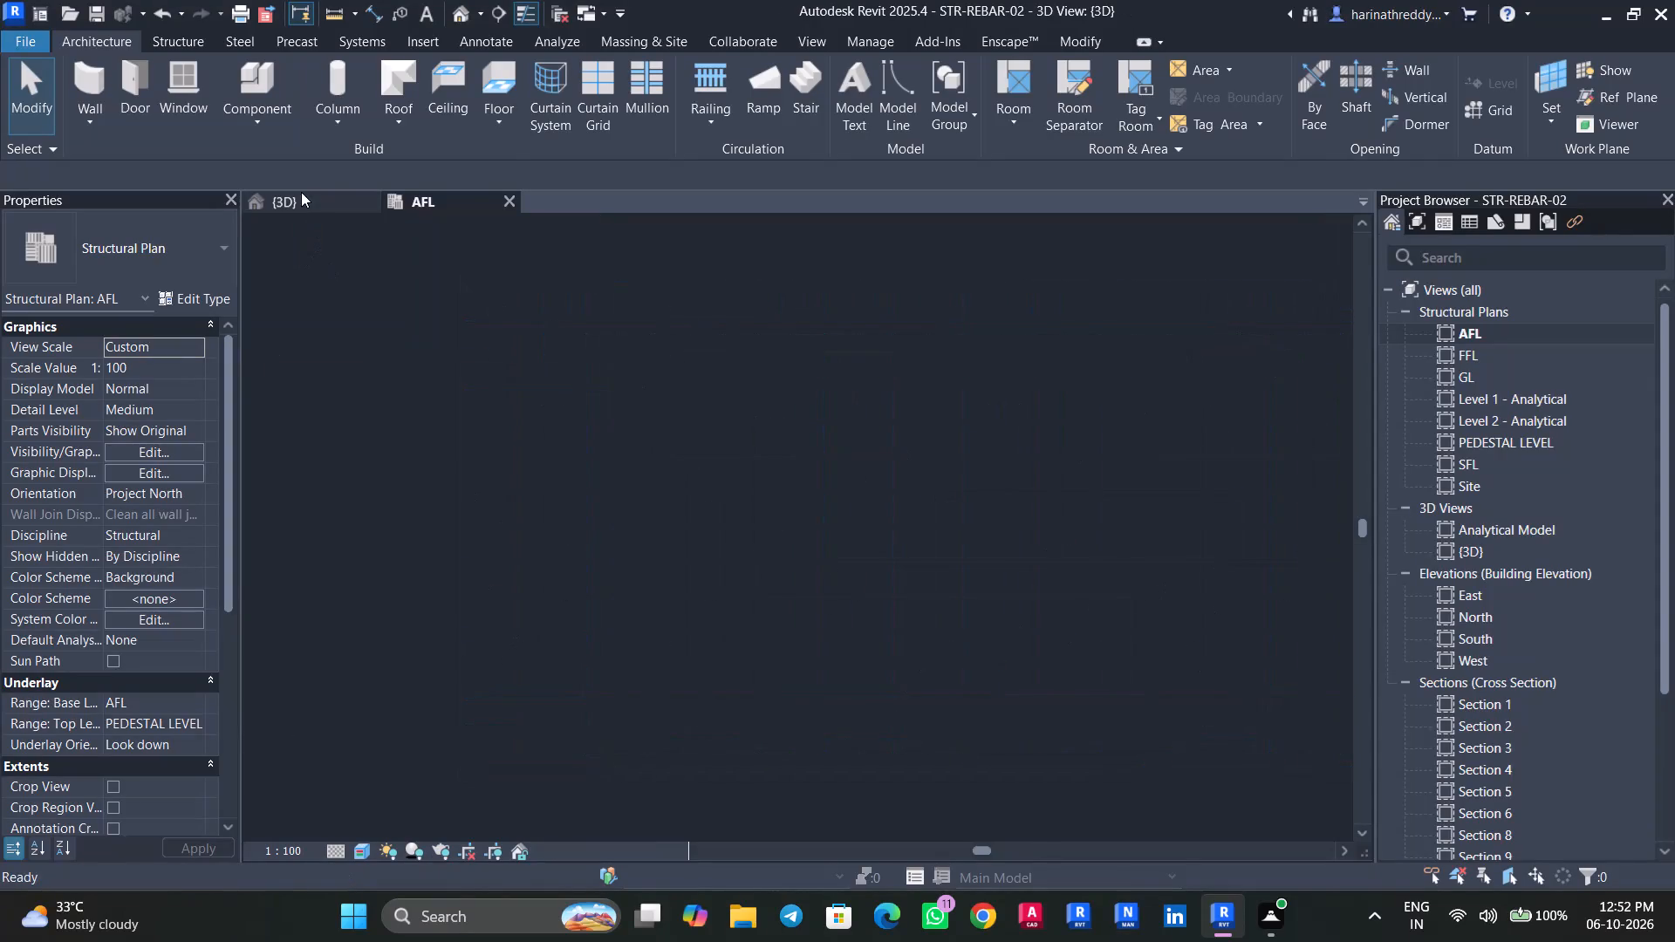
pyautogui.keyDown('shift'); pyautogui.moveTo(774, 753); pyautogui.dragTo(954, 671, button='middle'); pyautogui.keyUp('shift')
pyautogui.scroll(4, 839, 700)
pyautogui.click(747, 690)
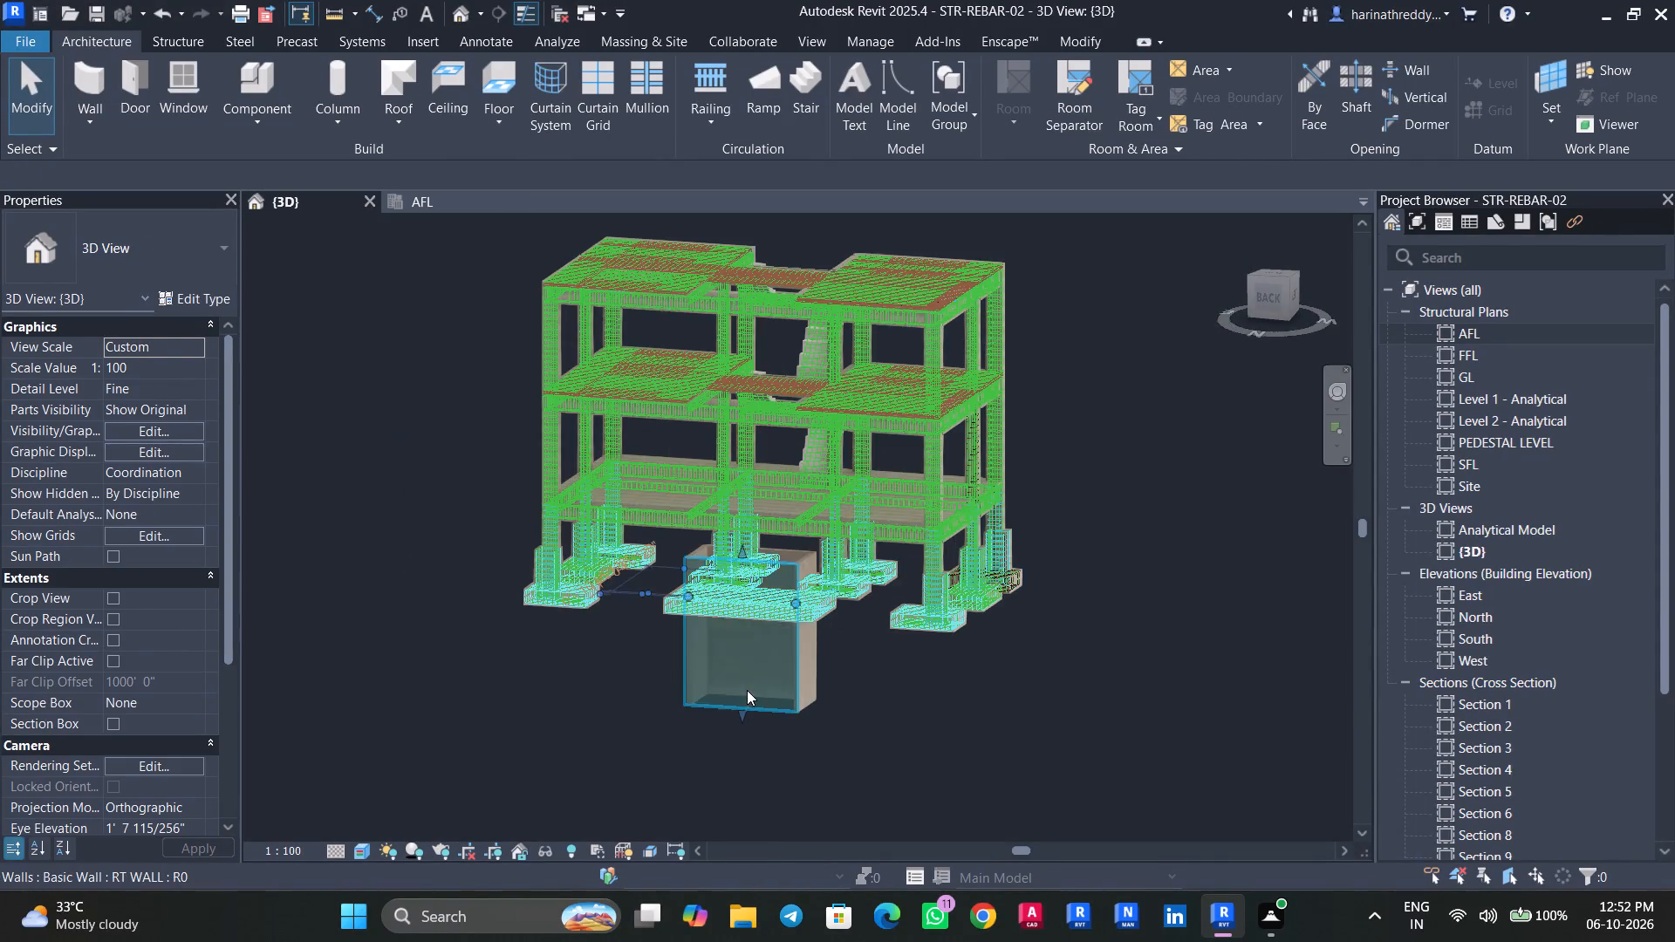
pyautogui.keyDown('shift'); pyautogui.moveTo(752, 700); pyautogui.dragTo(847, 672, button='middle'); pyautogui.keyUp('shift')
pyautogui.scroll(4, 634, 643)
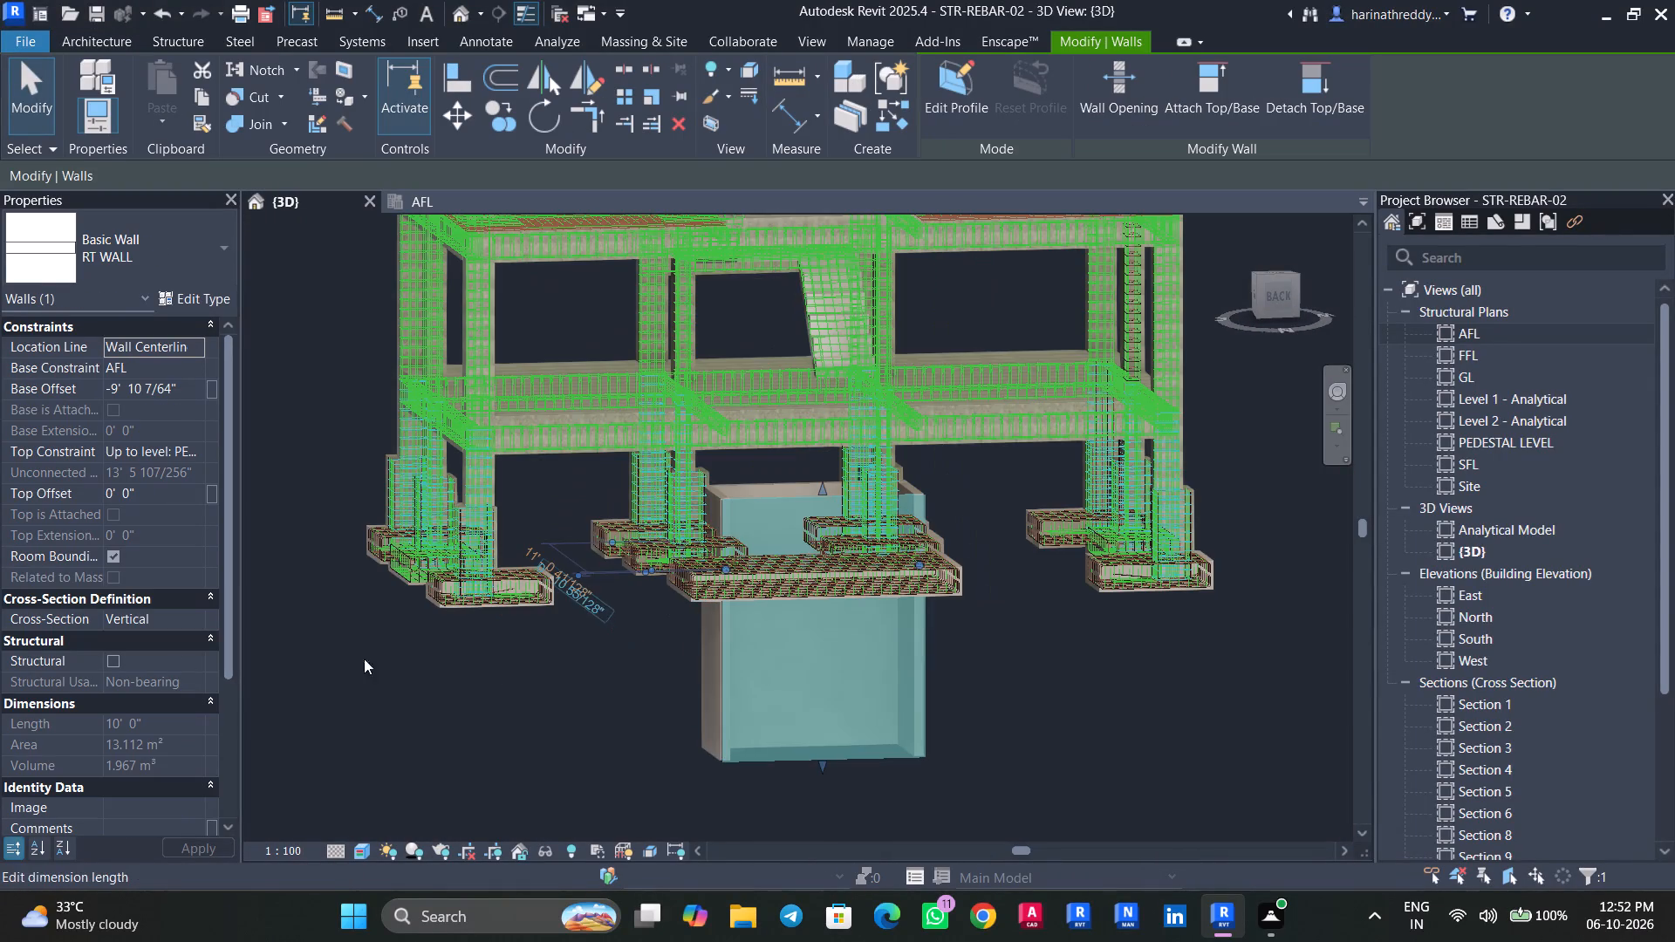
pyautogui.click(202, 392)
pyautogui.press('0')
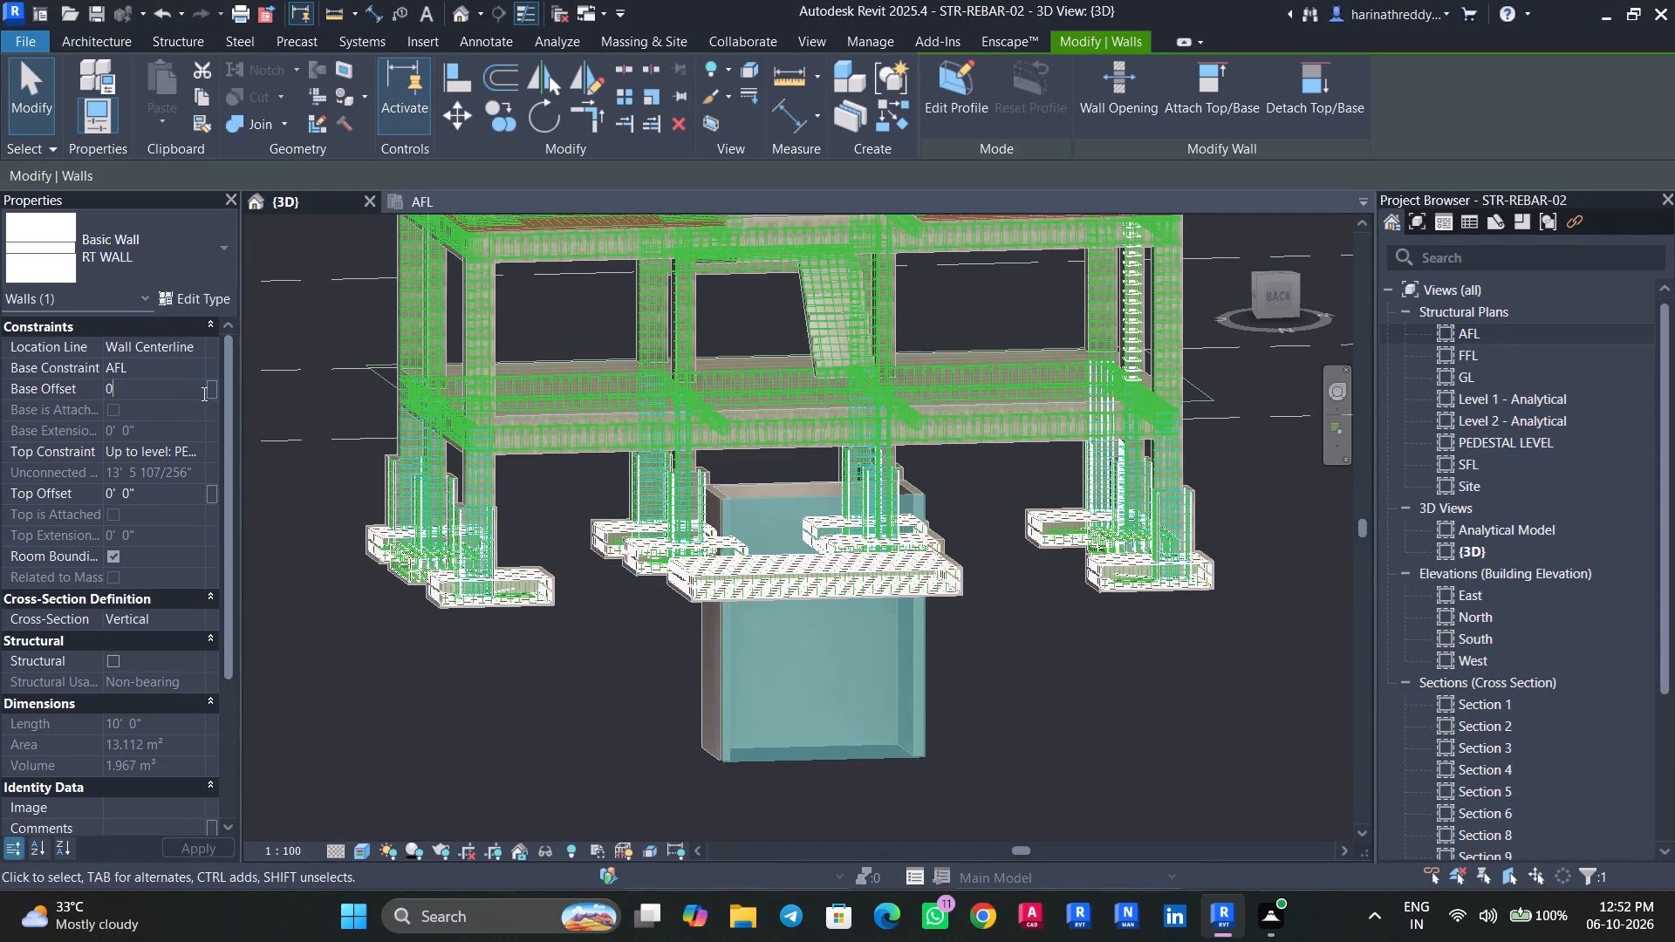
pyautogui.press('Return')
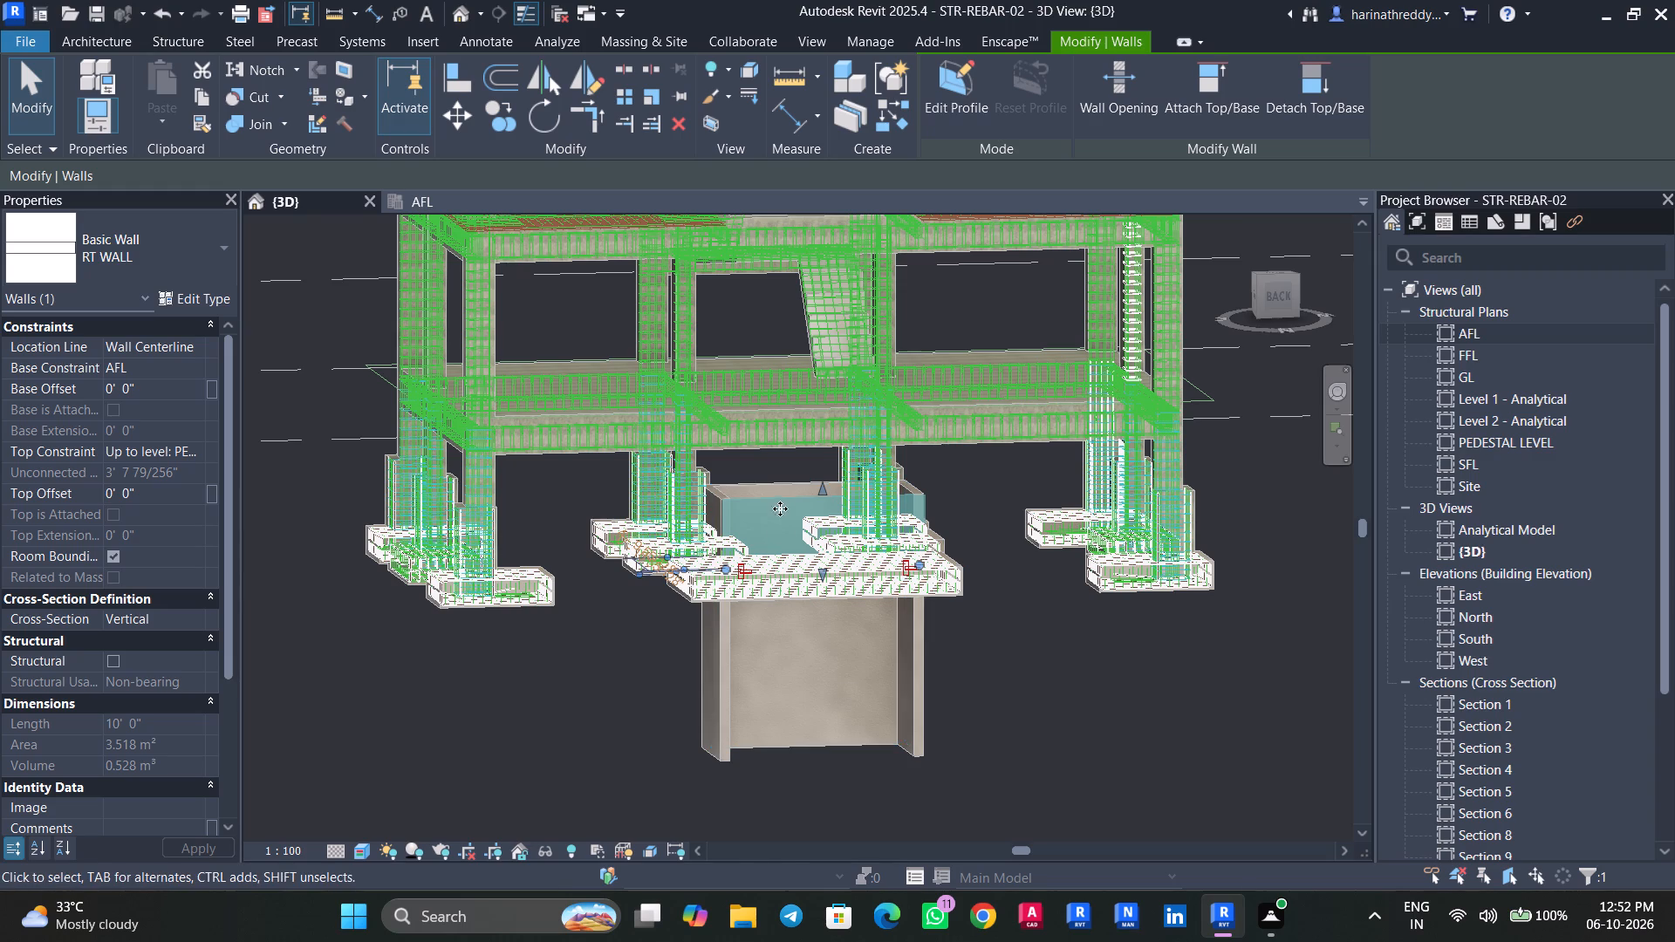
pyautogui.scroll(4, 783, 504)
pyautogui.click(115, 661)
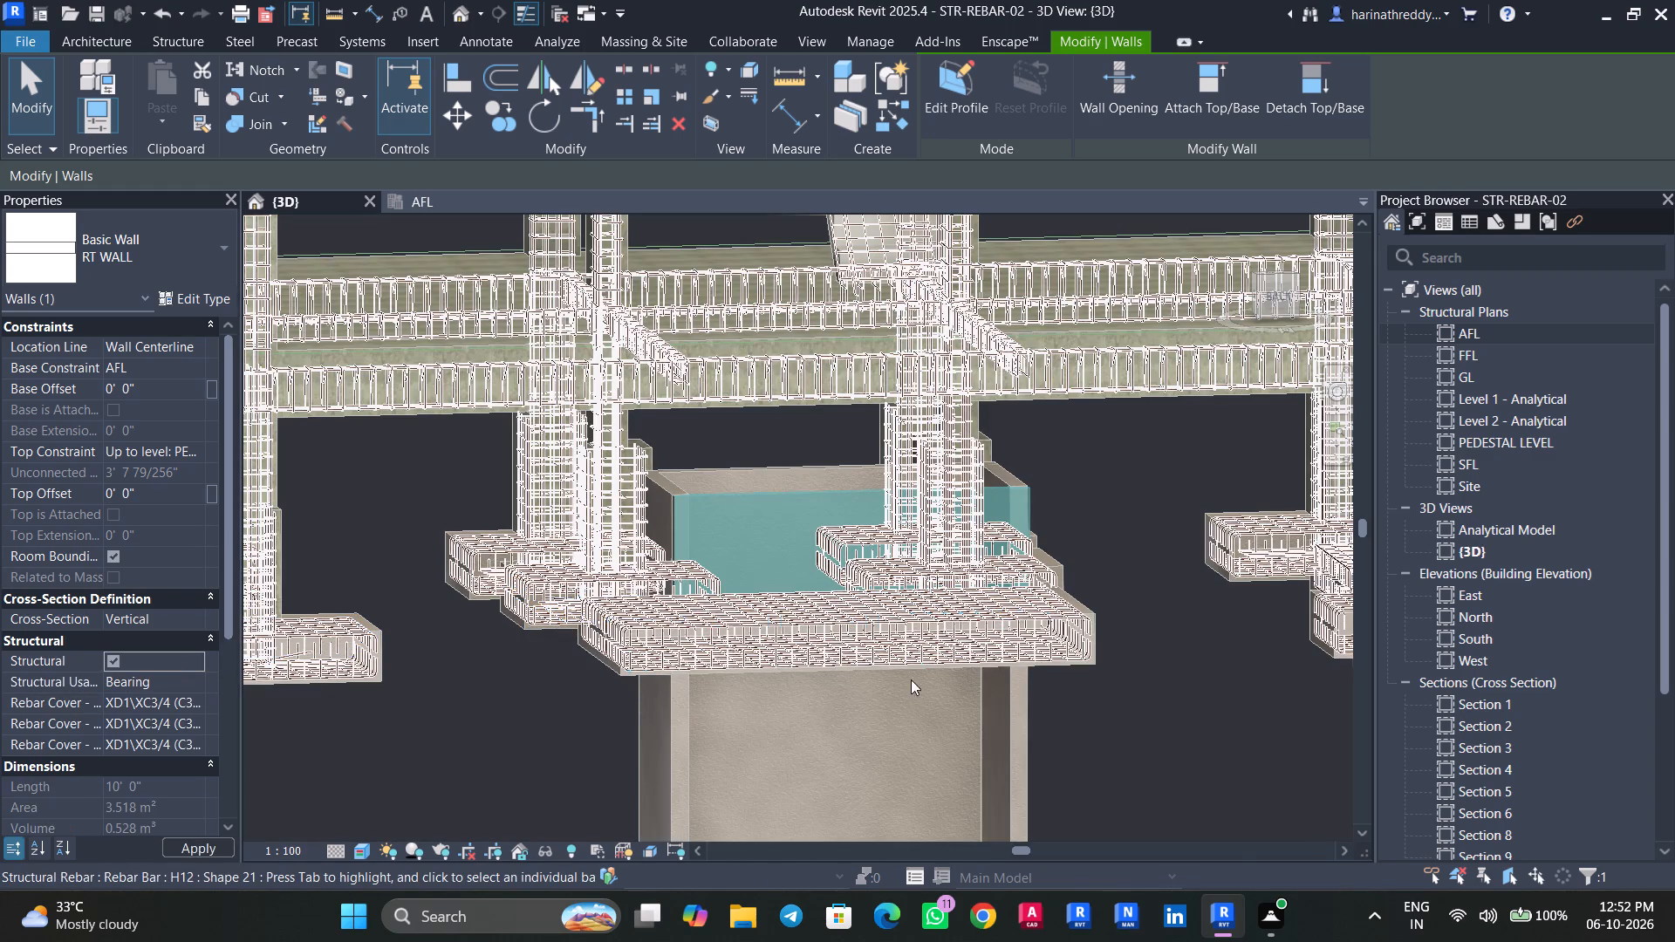
pyautogui.press('Escape')
pyautogui.press('Escape')
# Set the base offset of the short RT WALL at one end of the rectangle to 0.
pyautogui.click(640, 760)
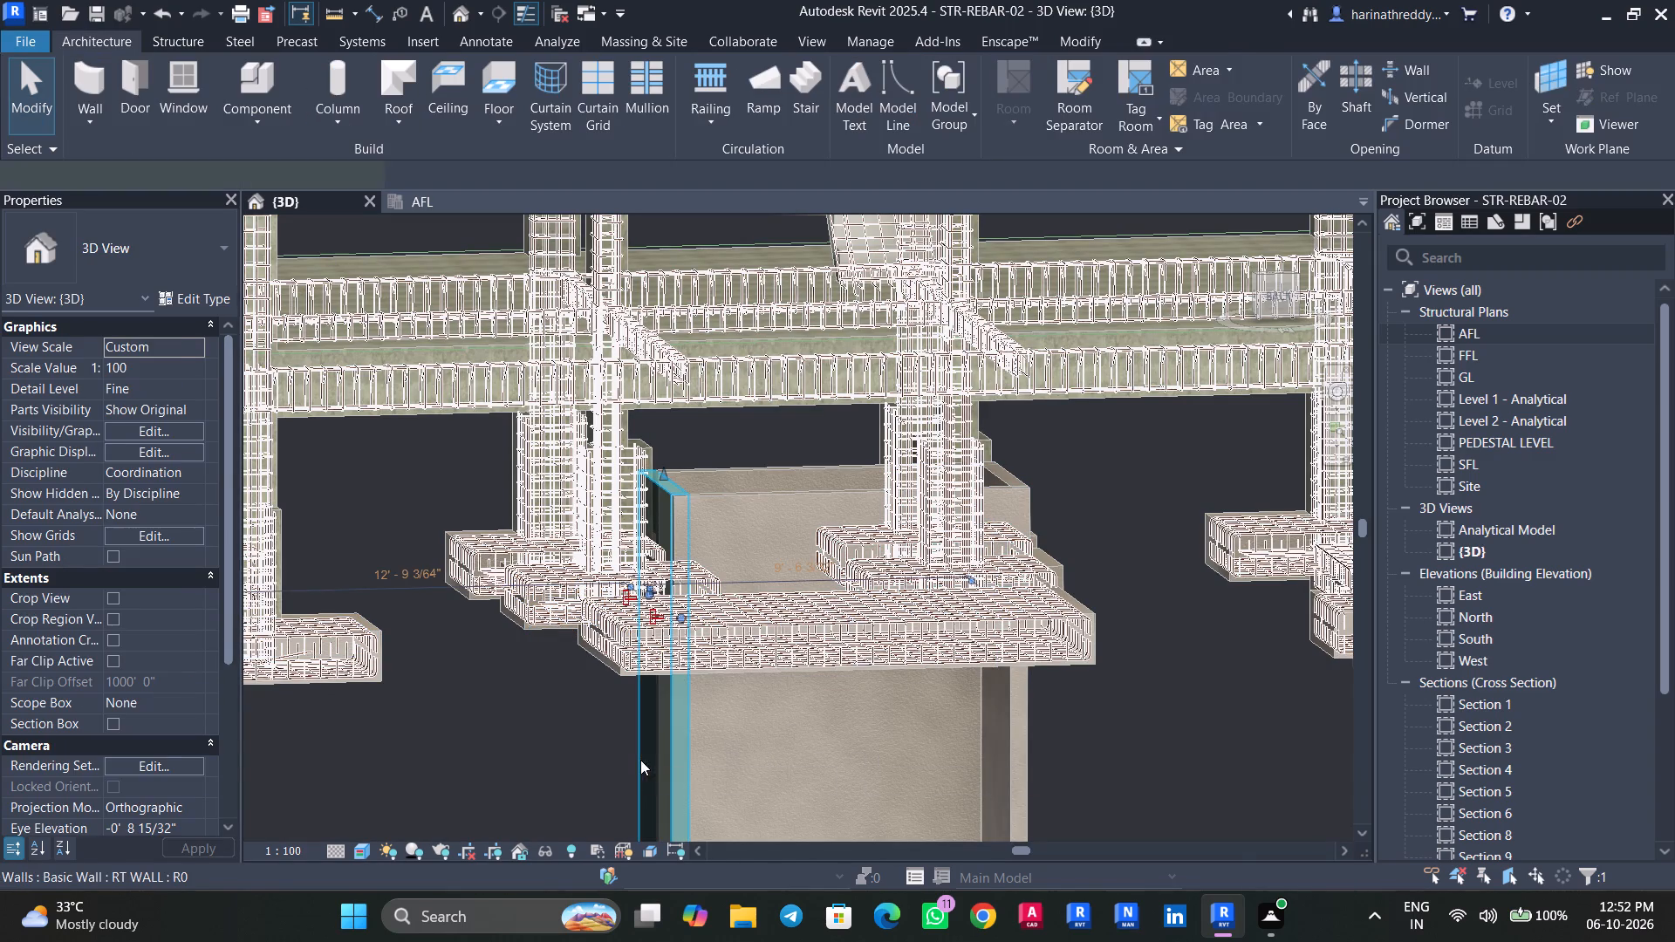
pyautogui.click(185, 394)
pyautogui.moveTo(185, 394); pyautogui.dragTo(8, 395)
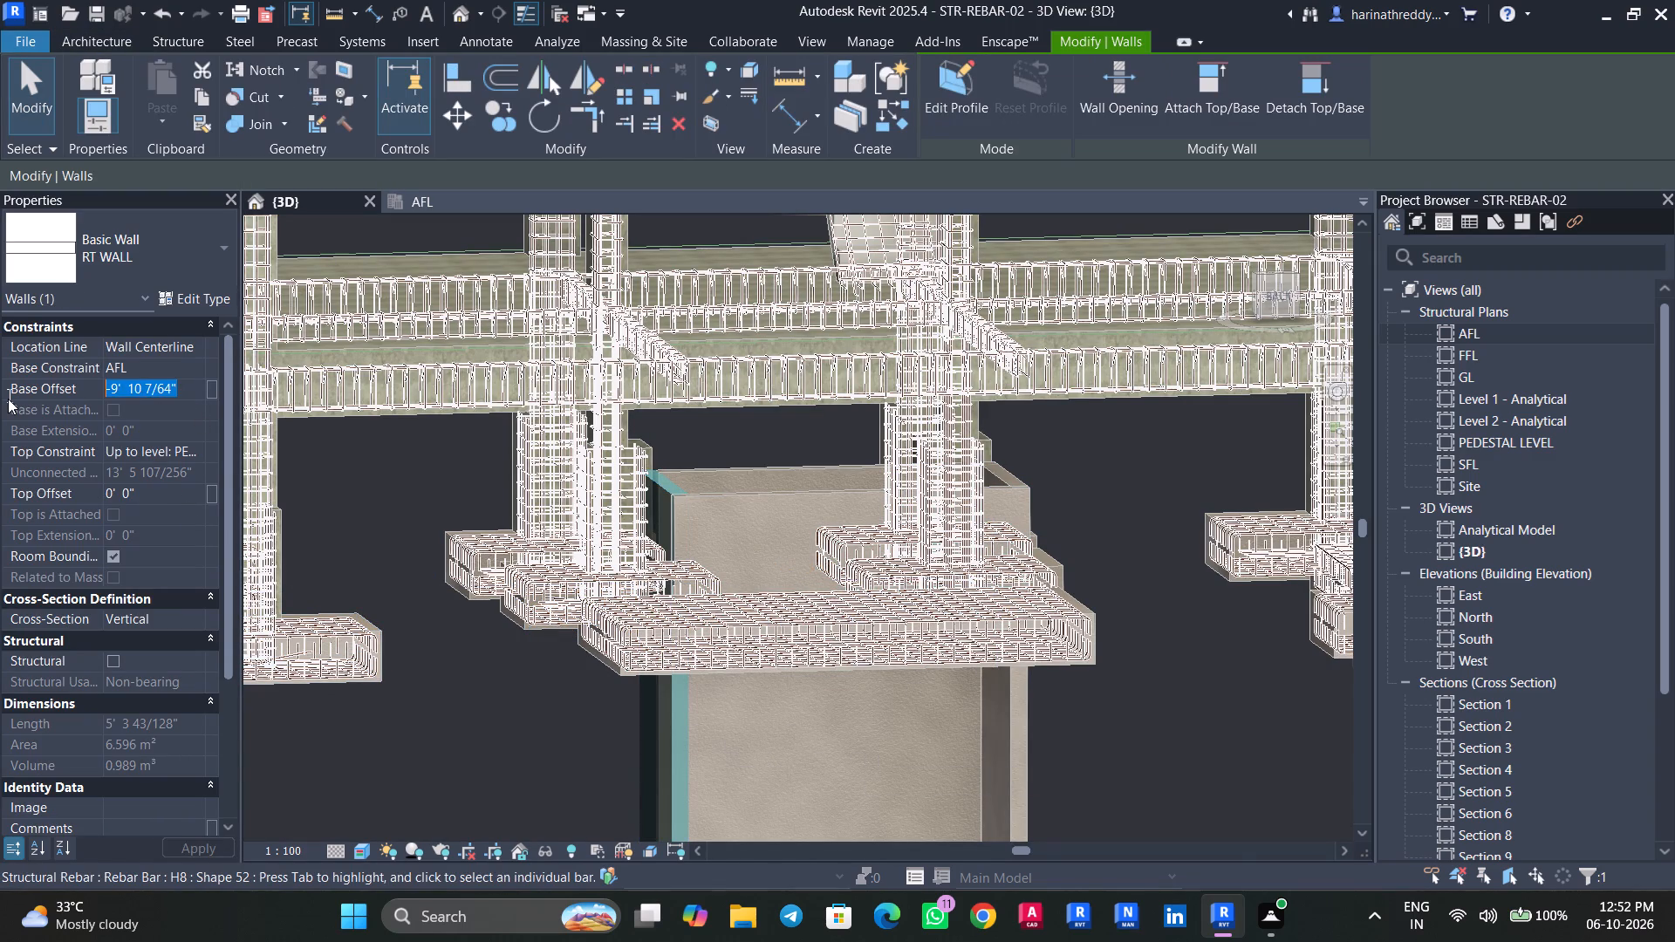
pyautogui.press('0')
pyautogui.press('Return')
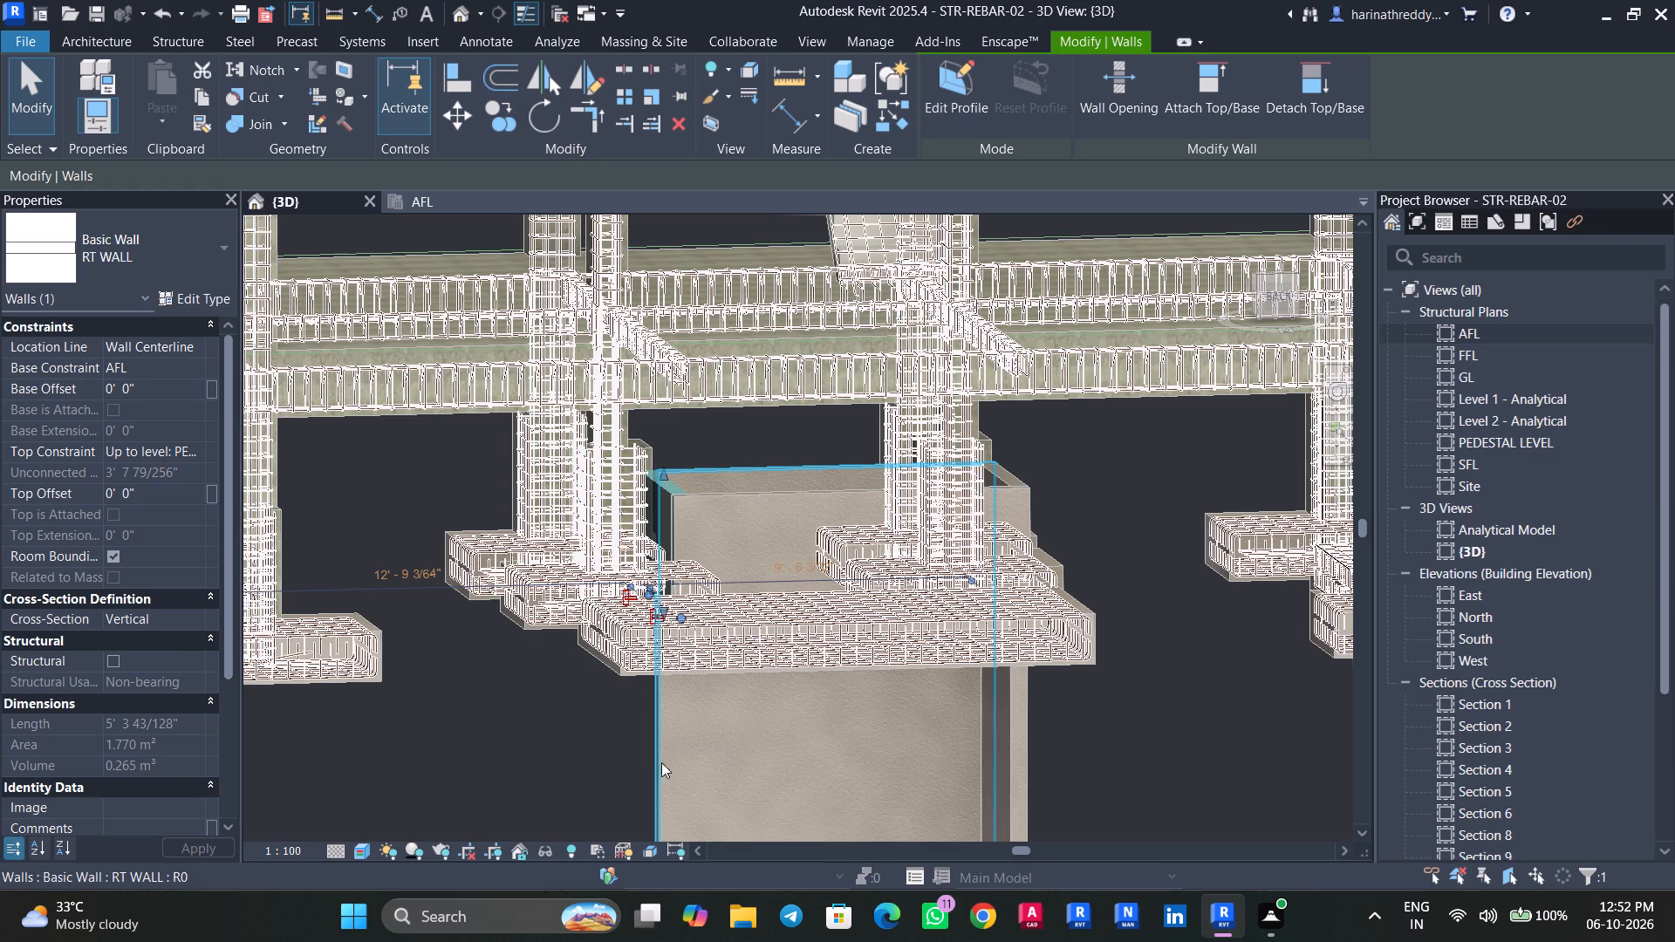
pyautogui.keyDown('shift'); pyautogui.moveTo(746, 782); pyautogui.dragTo(922, 764, button='middle'); pyautogui.keyUp('shift')
pyautogui.press('Escape')
pyautogui.press('Escape')
# Set the base offset of the short RT WALL at the opposite end of the rectangle to 0.
pyautogui.keyDown('shift'); pyautogui.moveTo(916, 771); pyautogui.dragTo(815, 783, button='middle'); pyautogui.keyUp('shift')
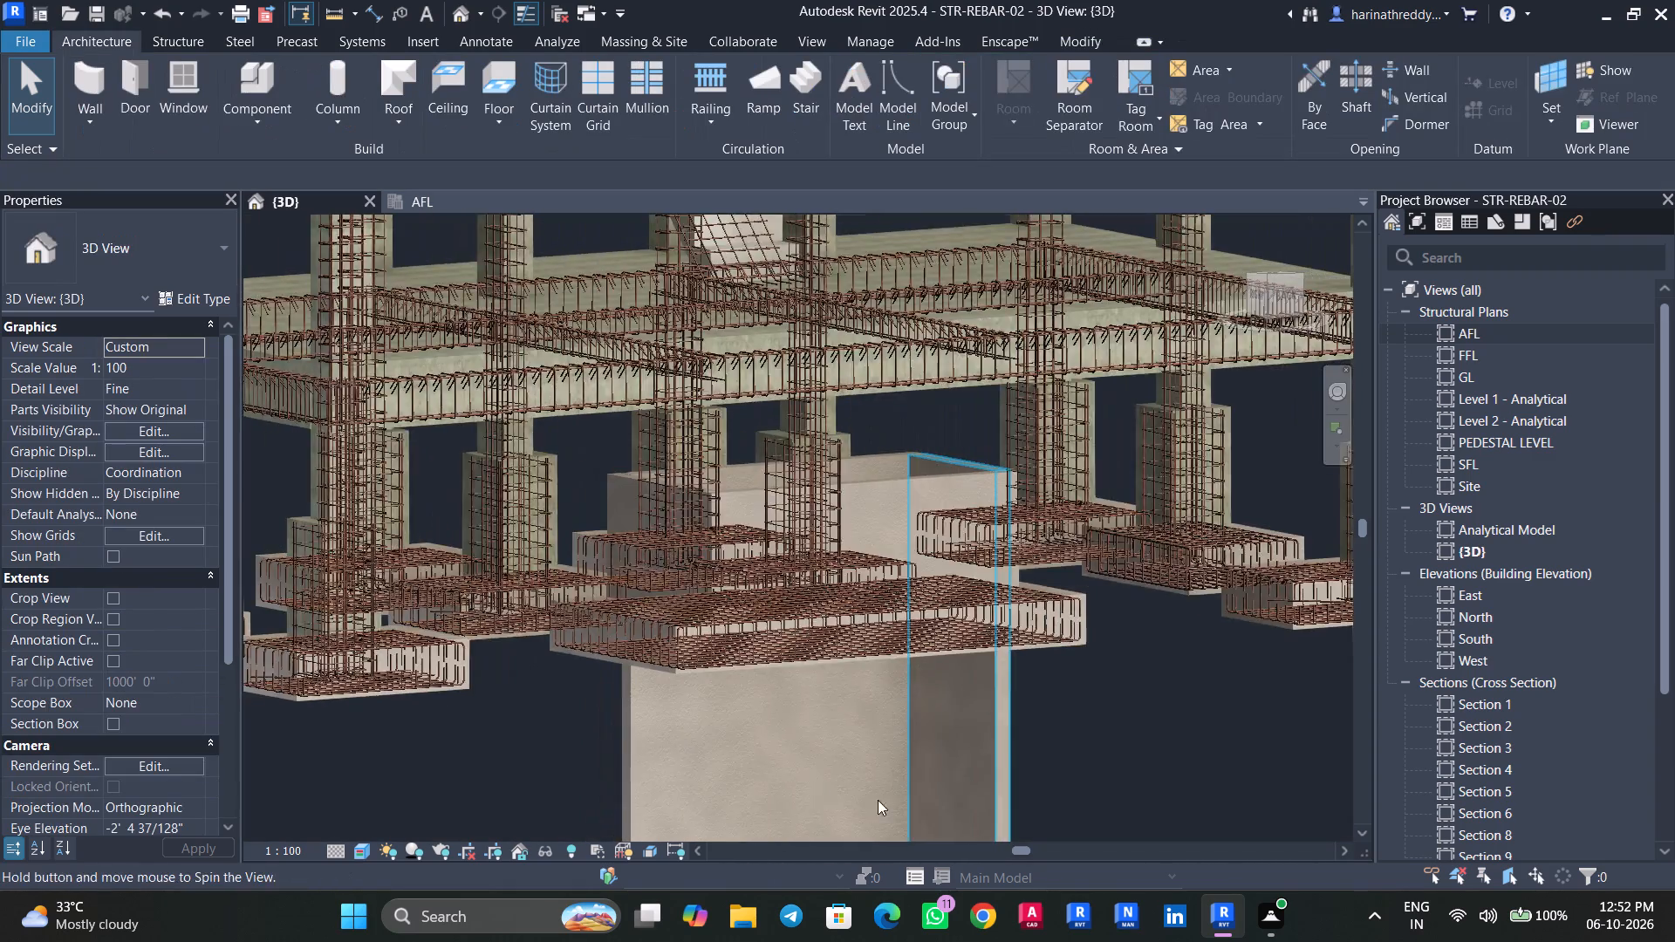
pyautogui.click(939, 800)
pyautogui.click(190, 391)
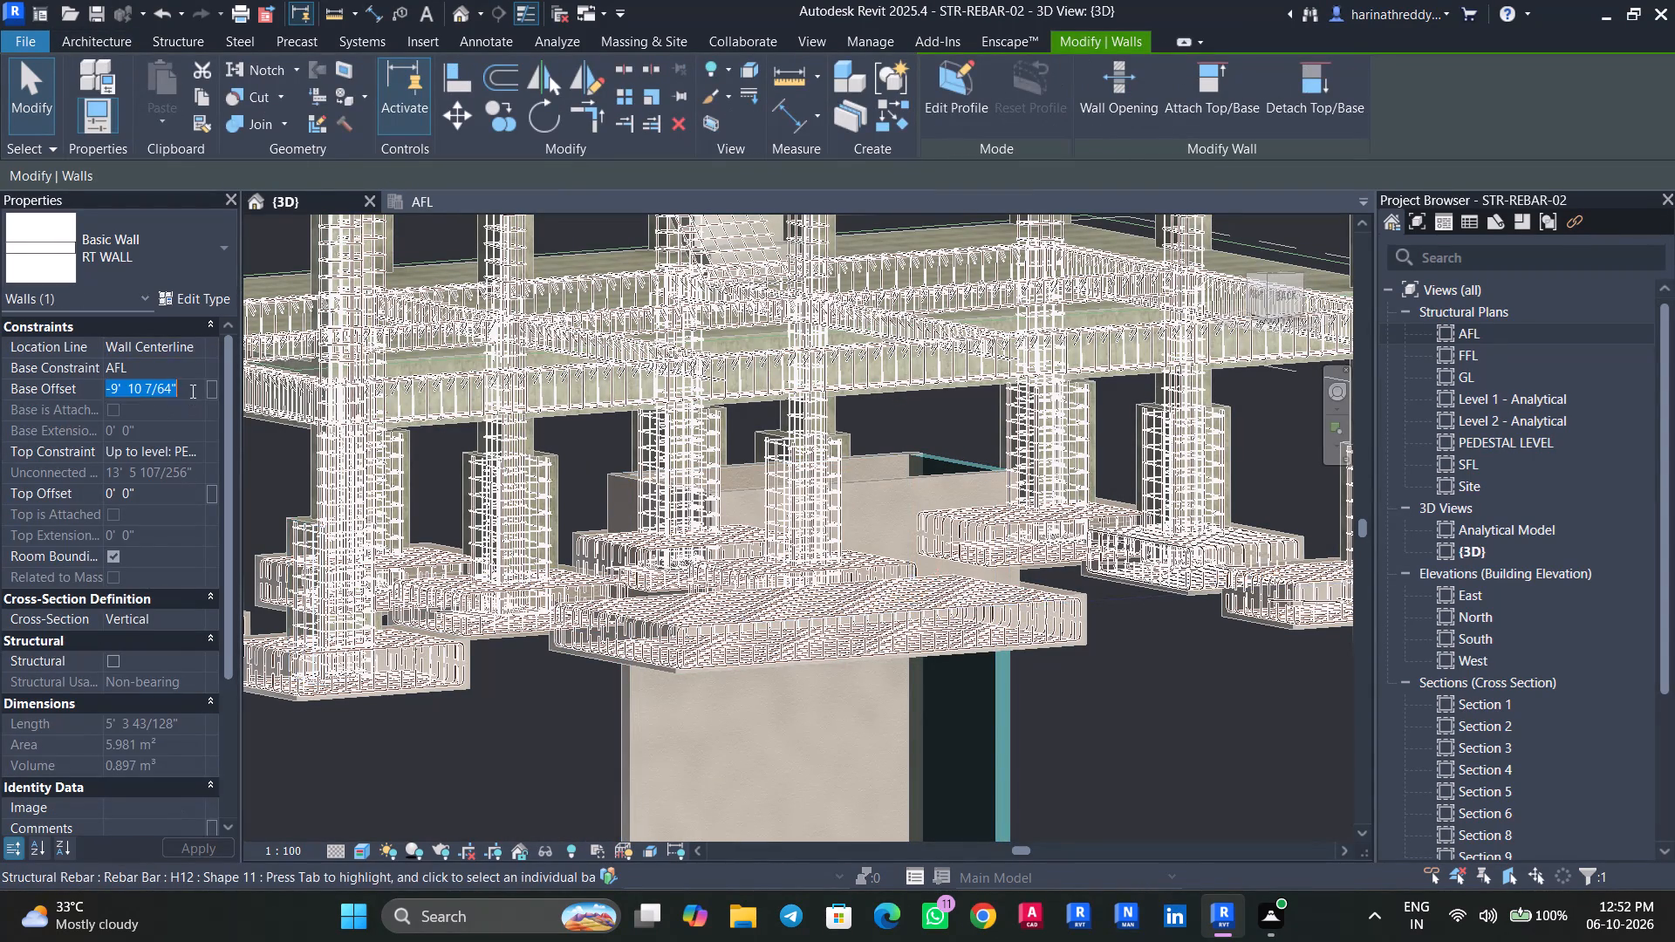
pyautogui.press('0')
pyautogui.press('Return')
pyautogui.press('Escape')
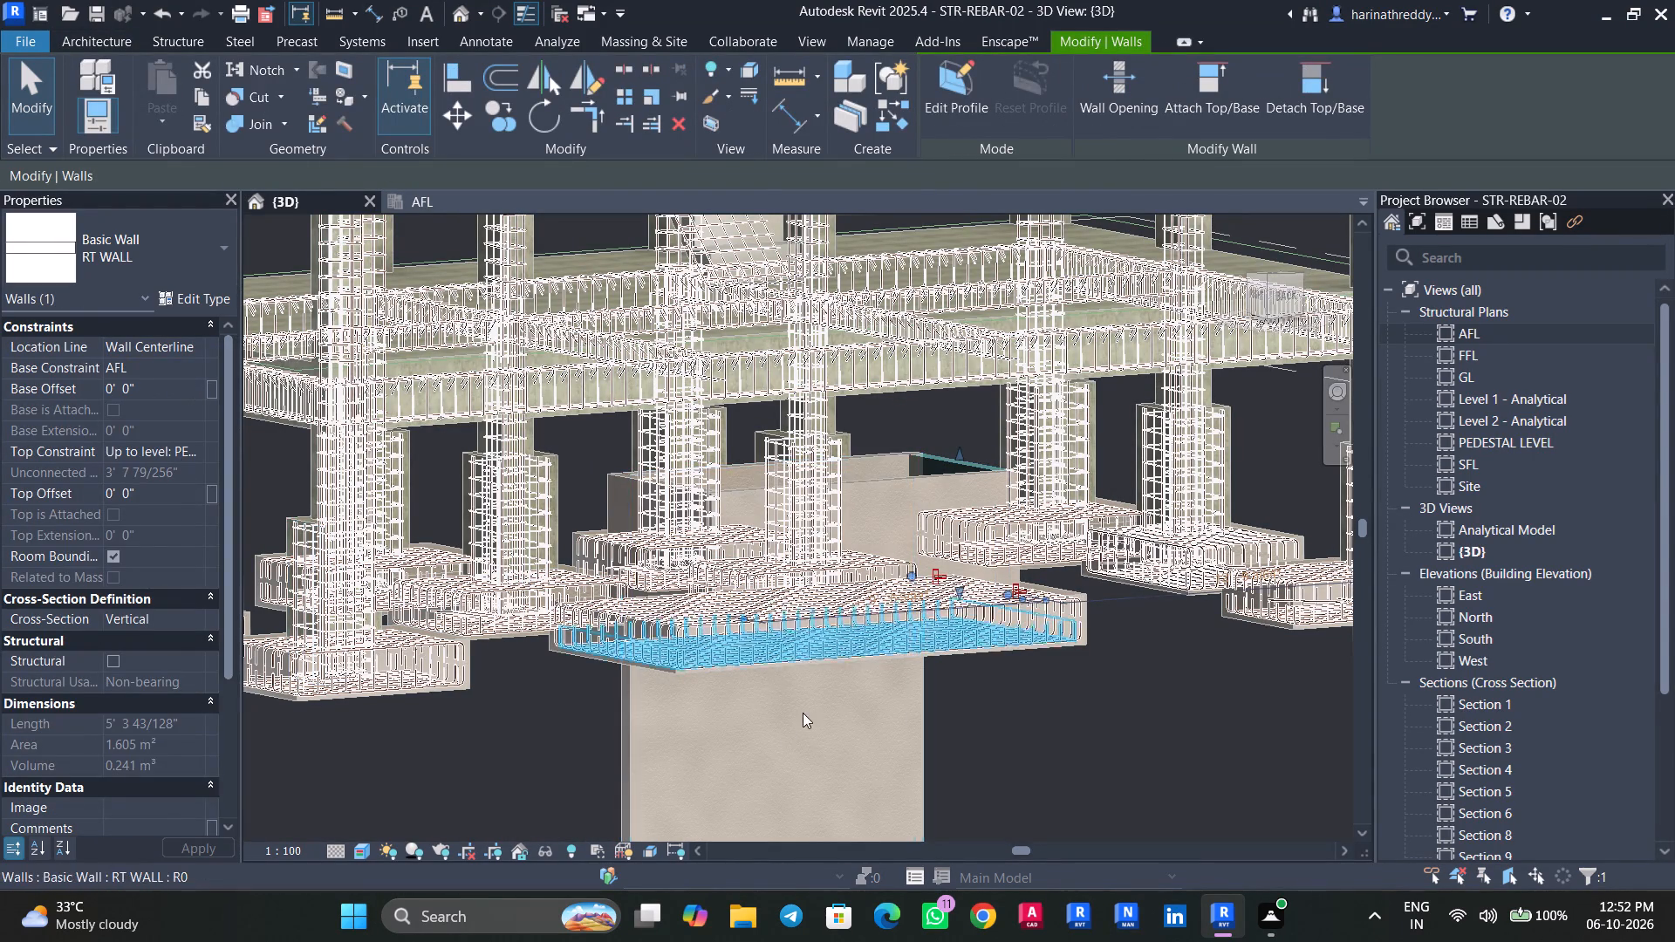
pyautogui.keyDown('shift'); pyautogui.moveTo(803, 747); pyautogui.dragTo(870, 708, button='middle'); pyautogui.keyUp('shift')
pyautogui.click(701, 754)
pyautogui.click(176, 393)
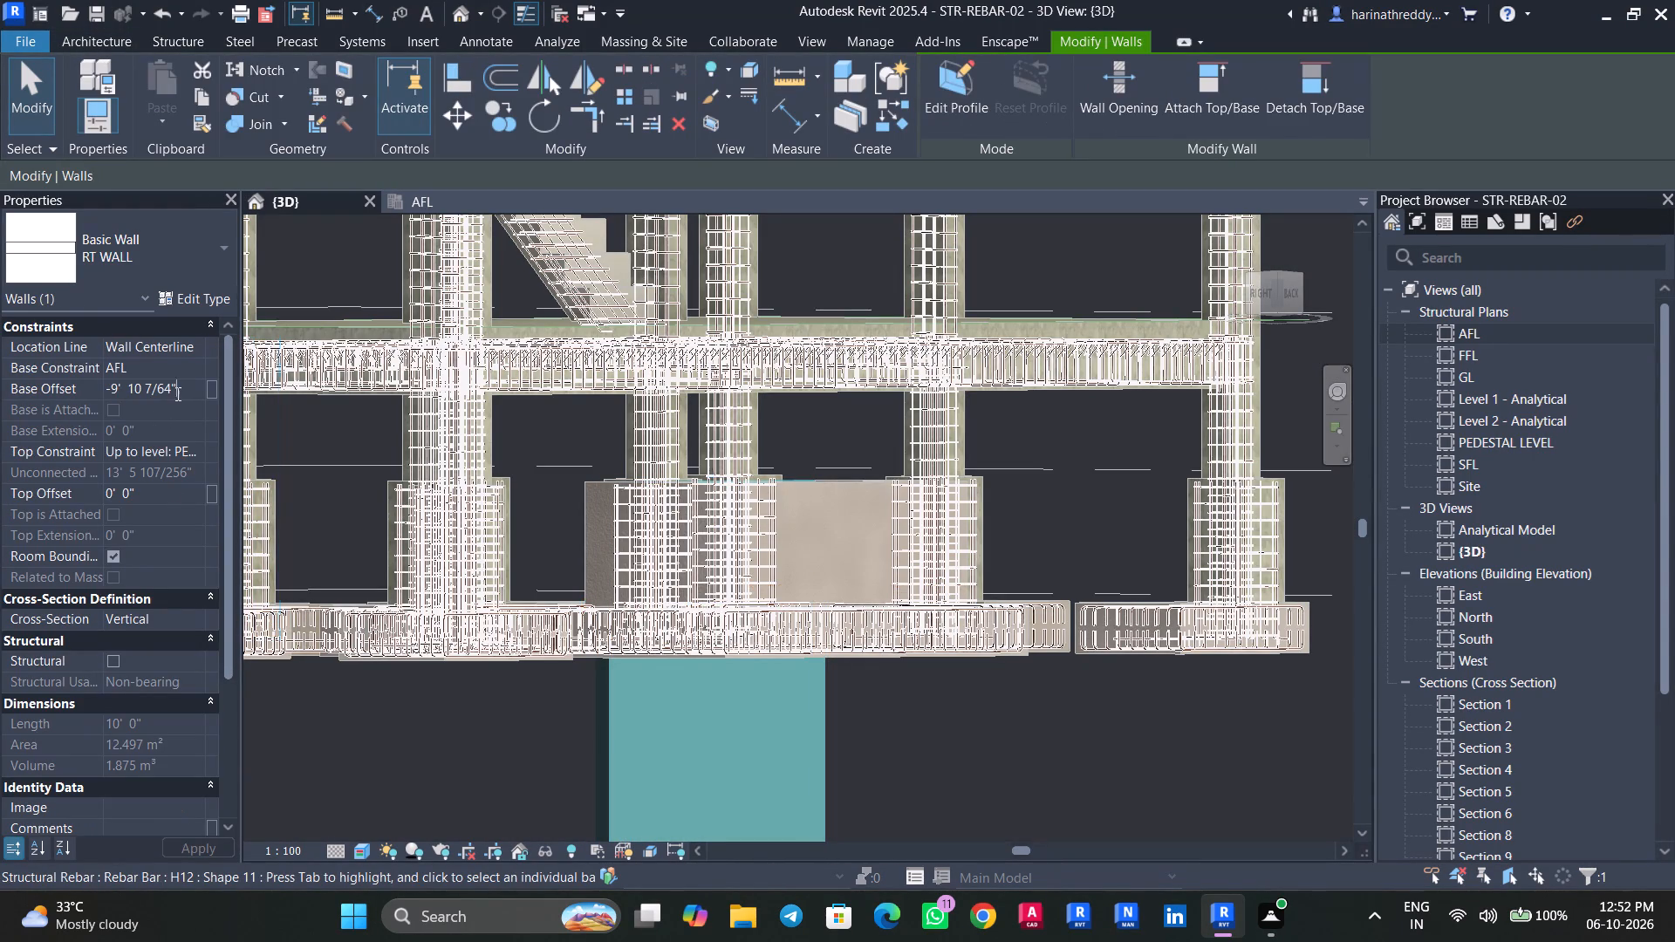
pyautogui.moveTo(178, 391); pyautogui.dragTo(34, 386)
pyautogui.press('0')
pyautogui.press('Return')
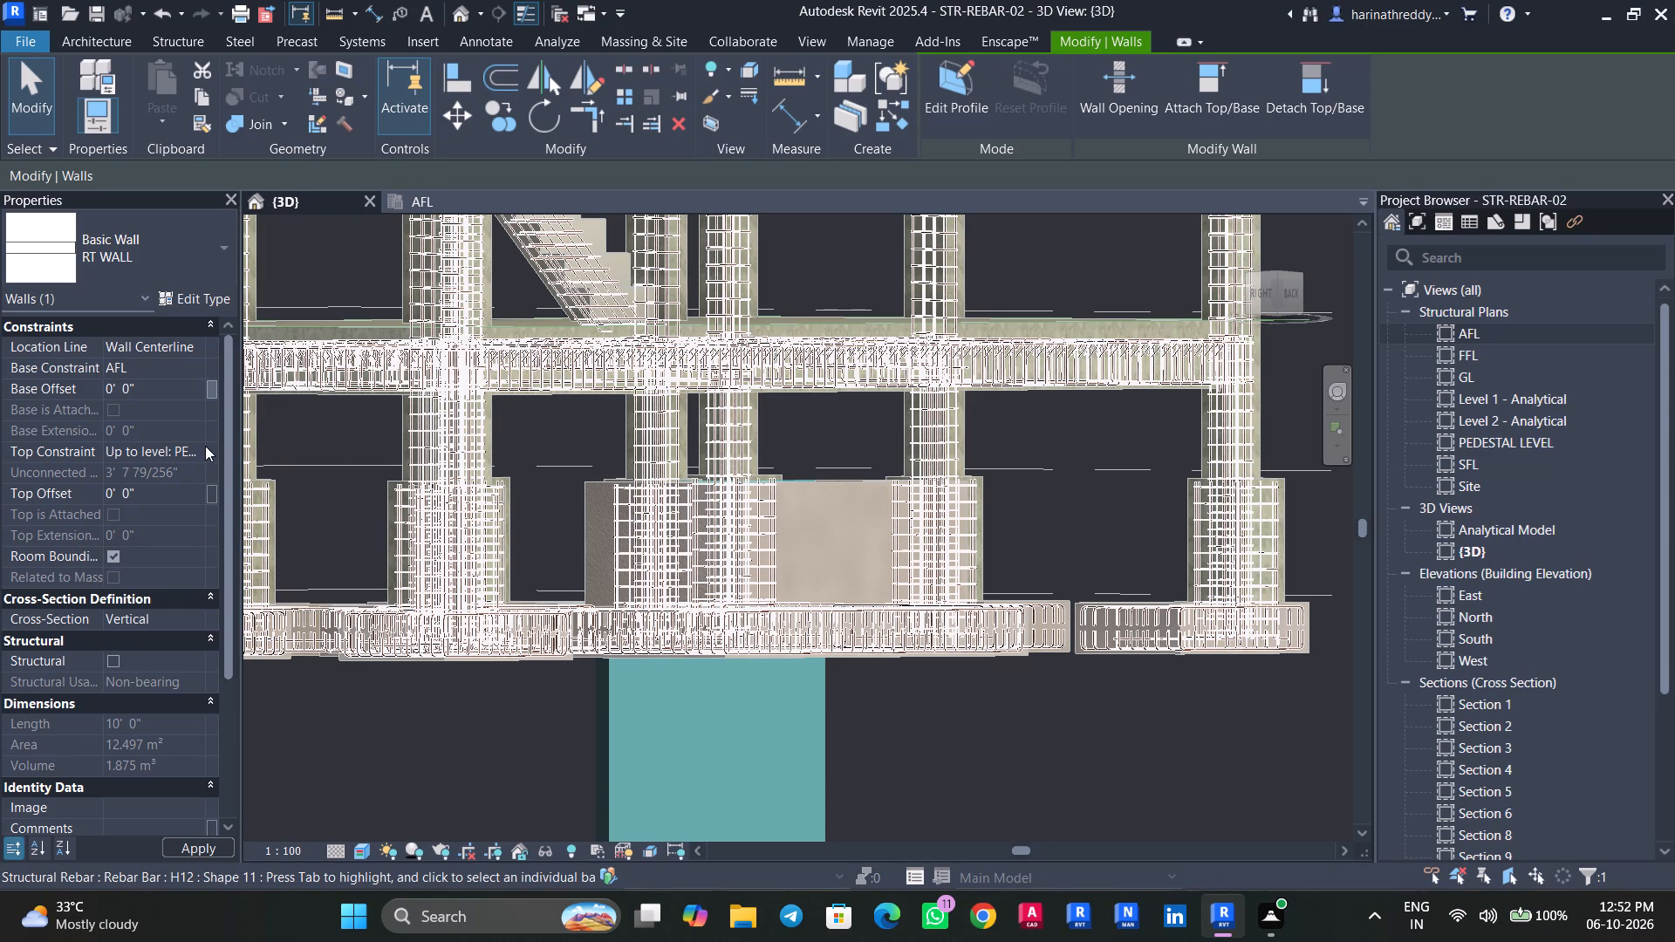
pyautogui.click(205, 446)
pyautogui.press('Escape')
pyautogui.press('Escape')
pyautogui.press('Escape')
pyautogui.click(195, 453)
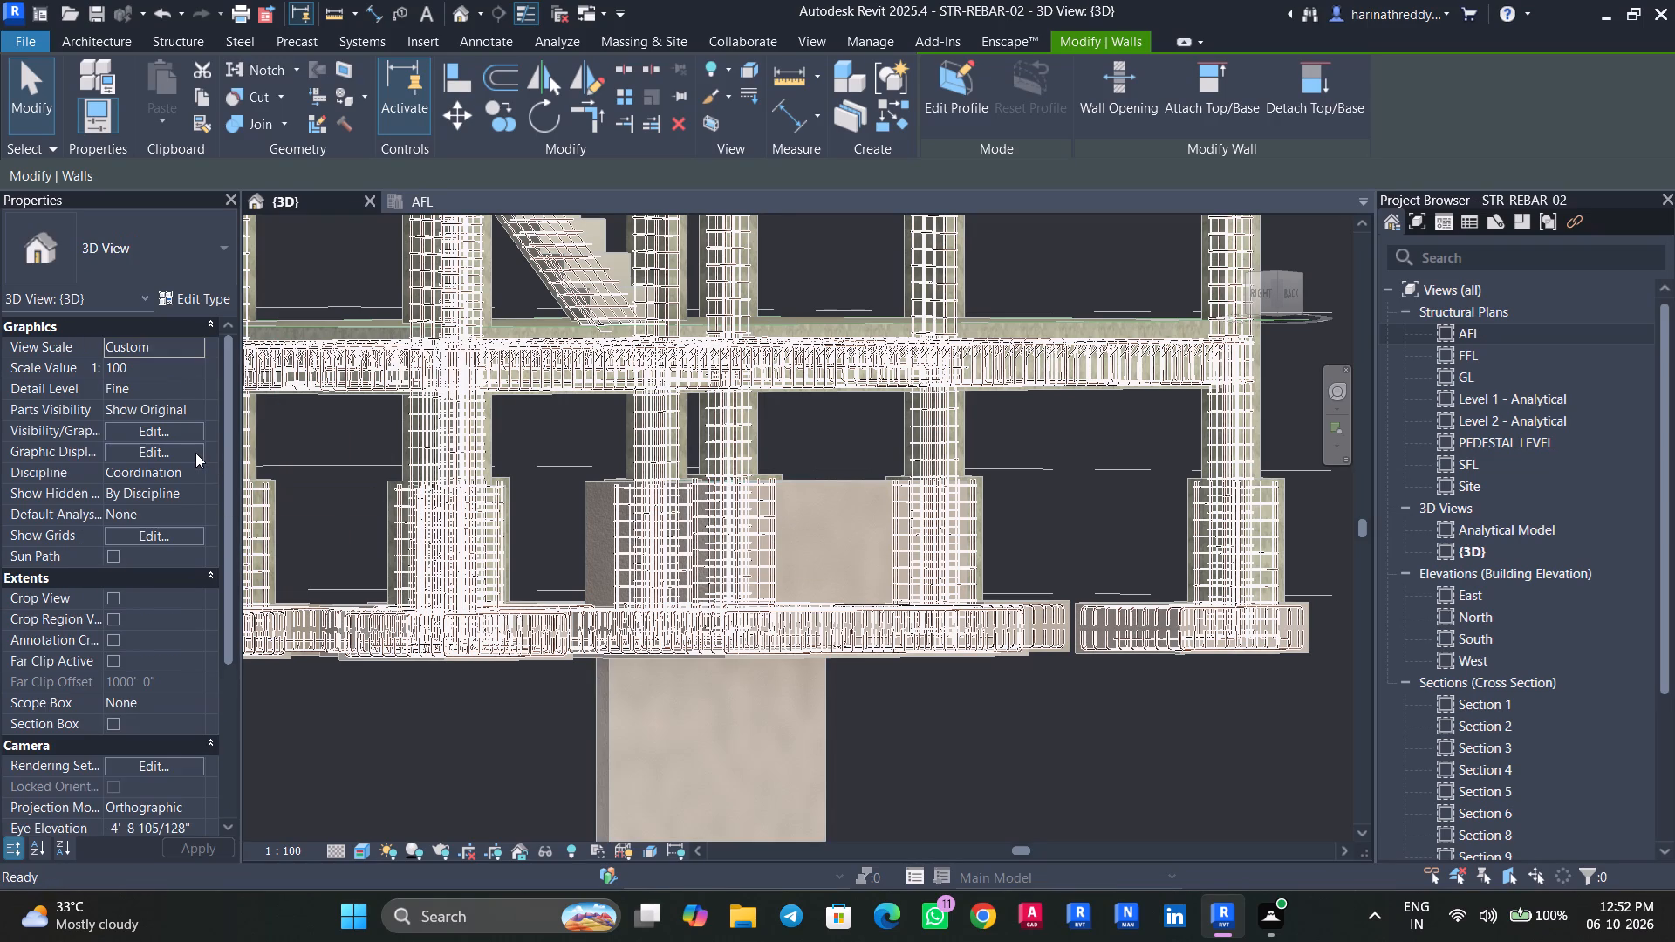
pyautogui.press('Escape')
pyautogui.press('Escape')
# Set the base offset of the remaining 10'-0" RT WALL, still extending below the footing, to 0.
pyautogui.click(735, 769)
pyautogui.keyDown('shift'); pyautogui.moveTo(725, 772); pyautogui.dragTo(699, 815, button='middle'); pyautogui.keyUp('shift')
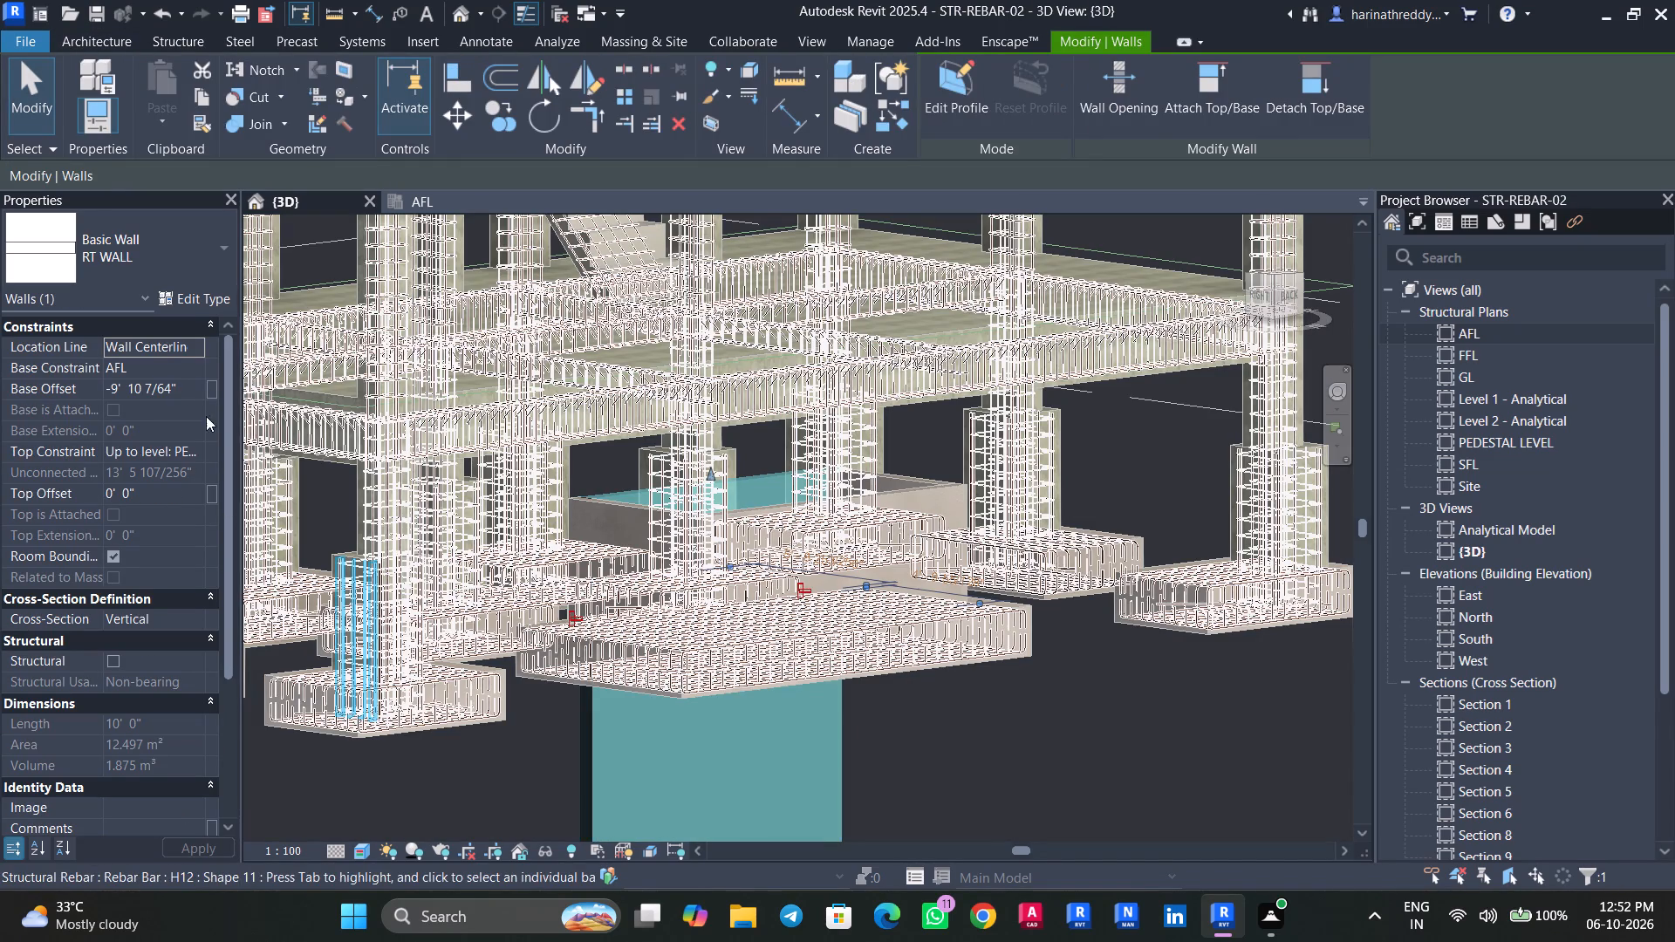
pyautogui.moveTo(191, 393); pyautogui.dragTo(183, 388)
pyautogui.moveTo(183, 388); pyautogui.dragTo(4, 394)
pyautogui.press('0')
pyautogui.press('Return')
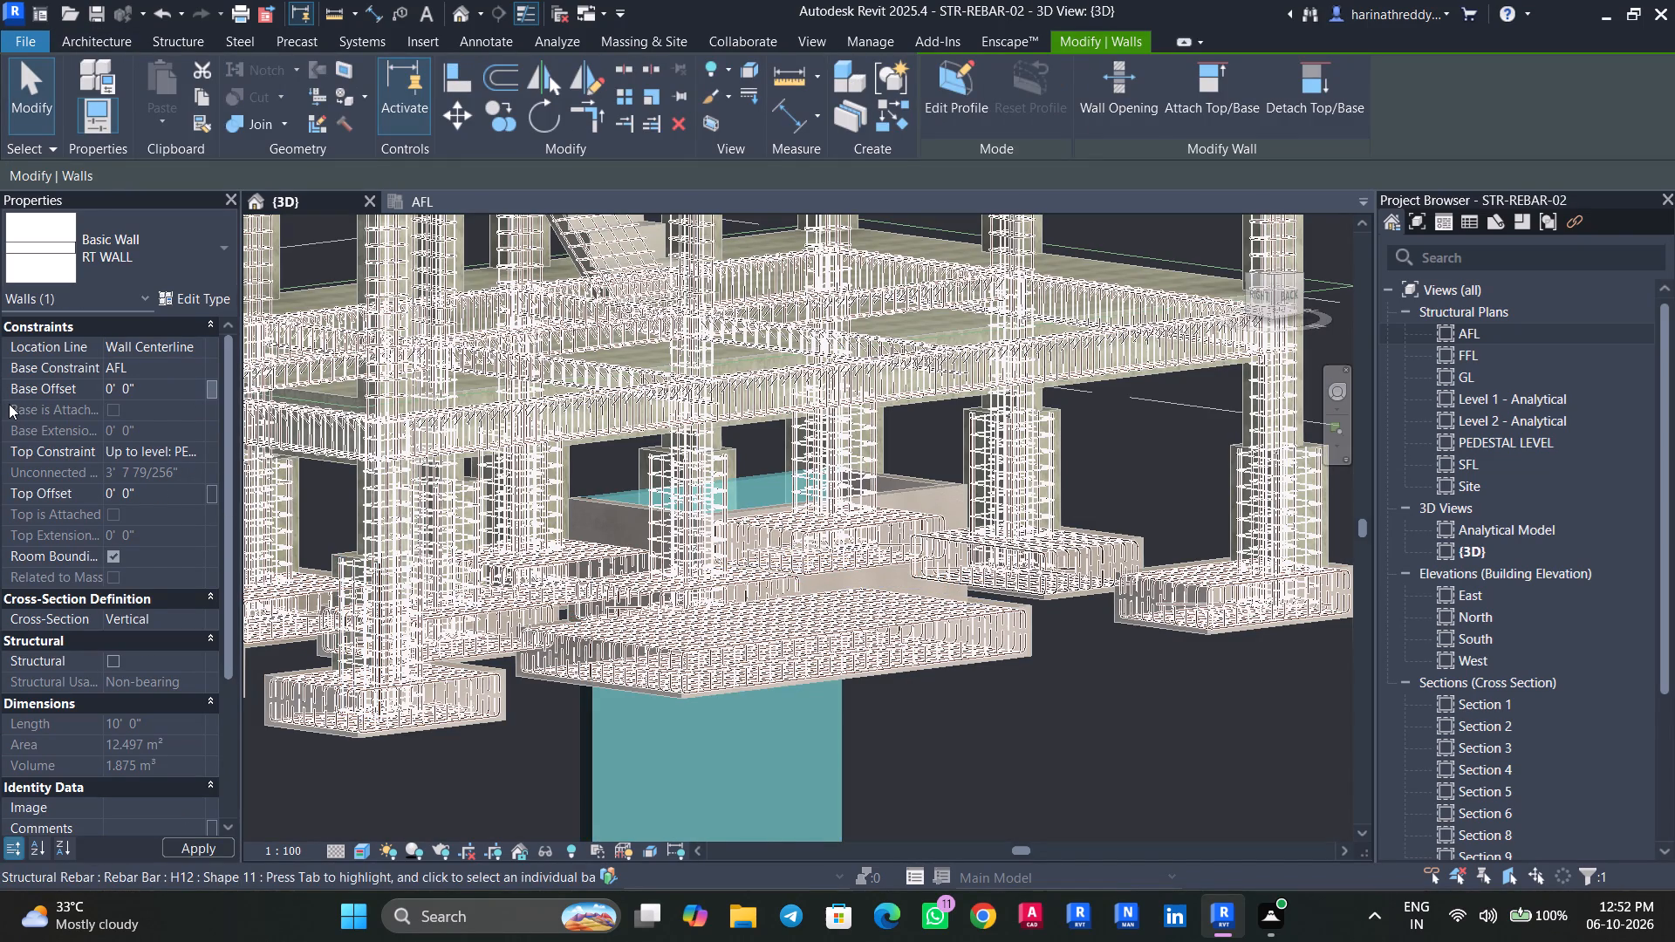
pyautogui.press('Escape')
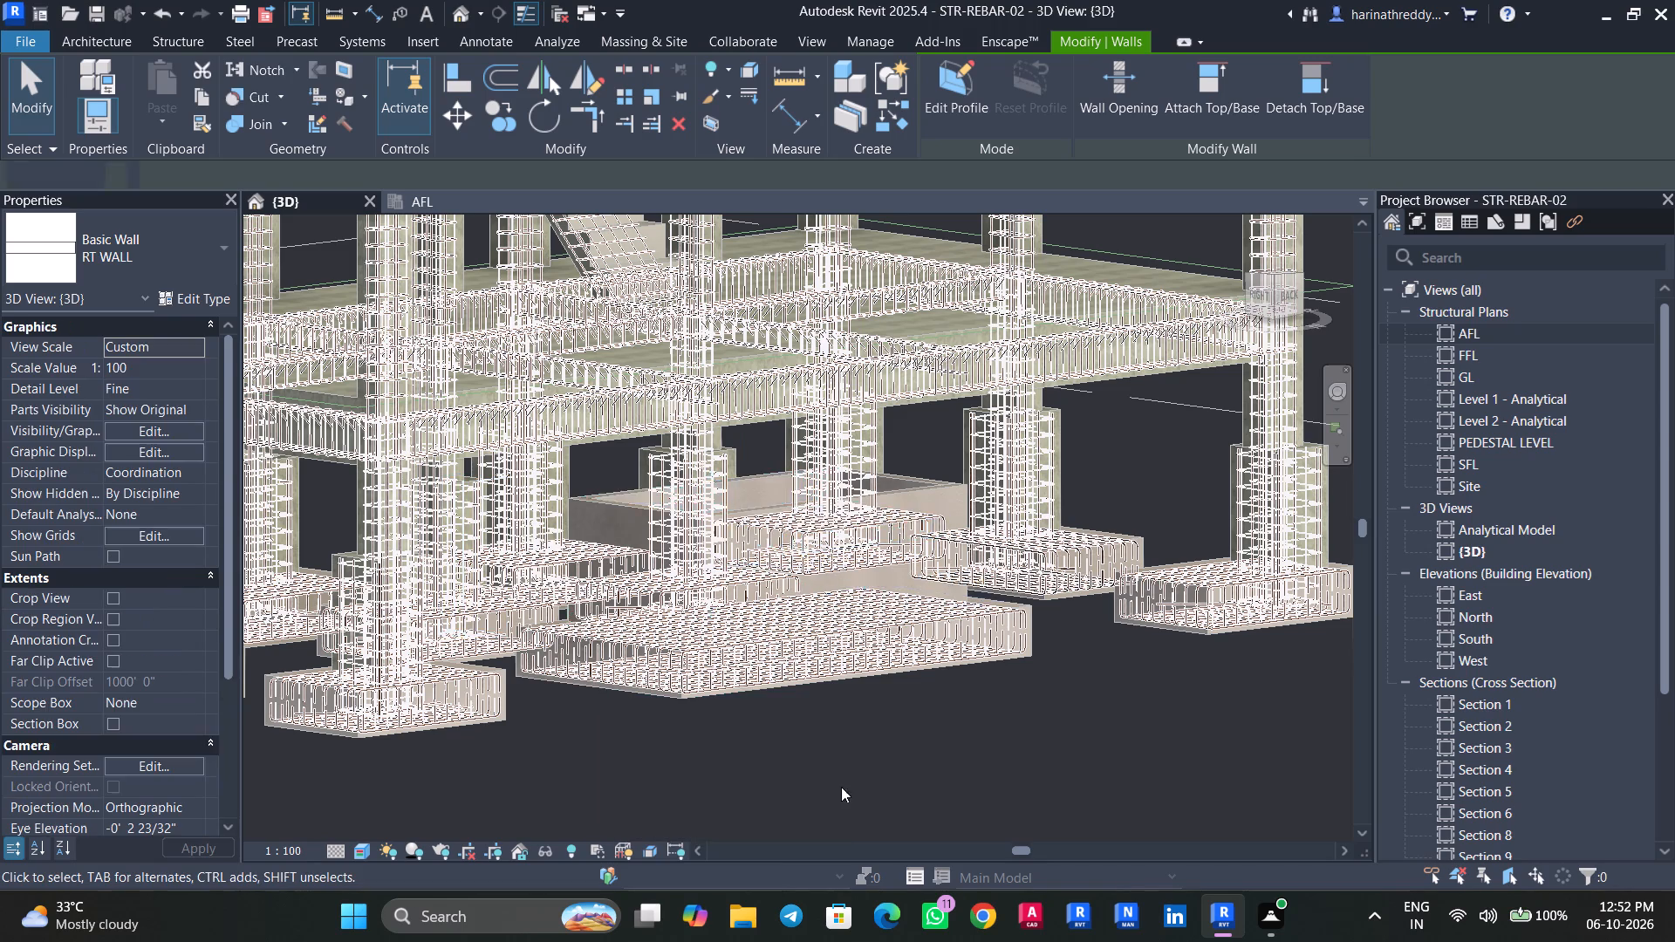
# Set the top constraint of the structural 10'-0" RT WALL on the Back side to level GL.
pyautogui.scroll(1, 832, 782)
pyautogui.keyDown('shift'); pyautogui.moveTo(836, 773); pyautogui.dragTo(718, 815, button='middle'); pyautogui.keyUp('shift')
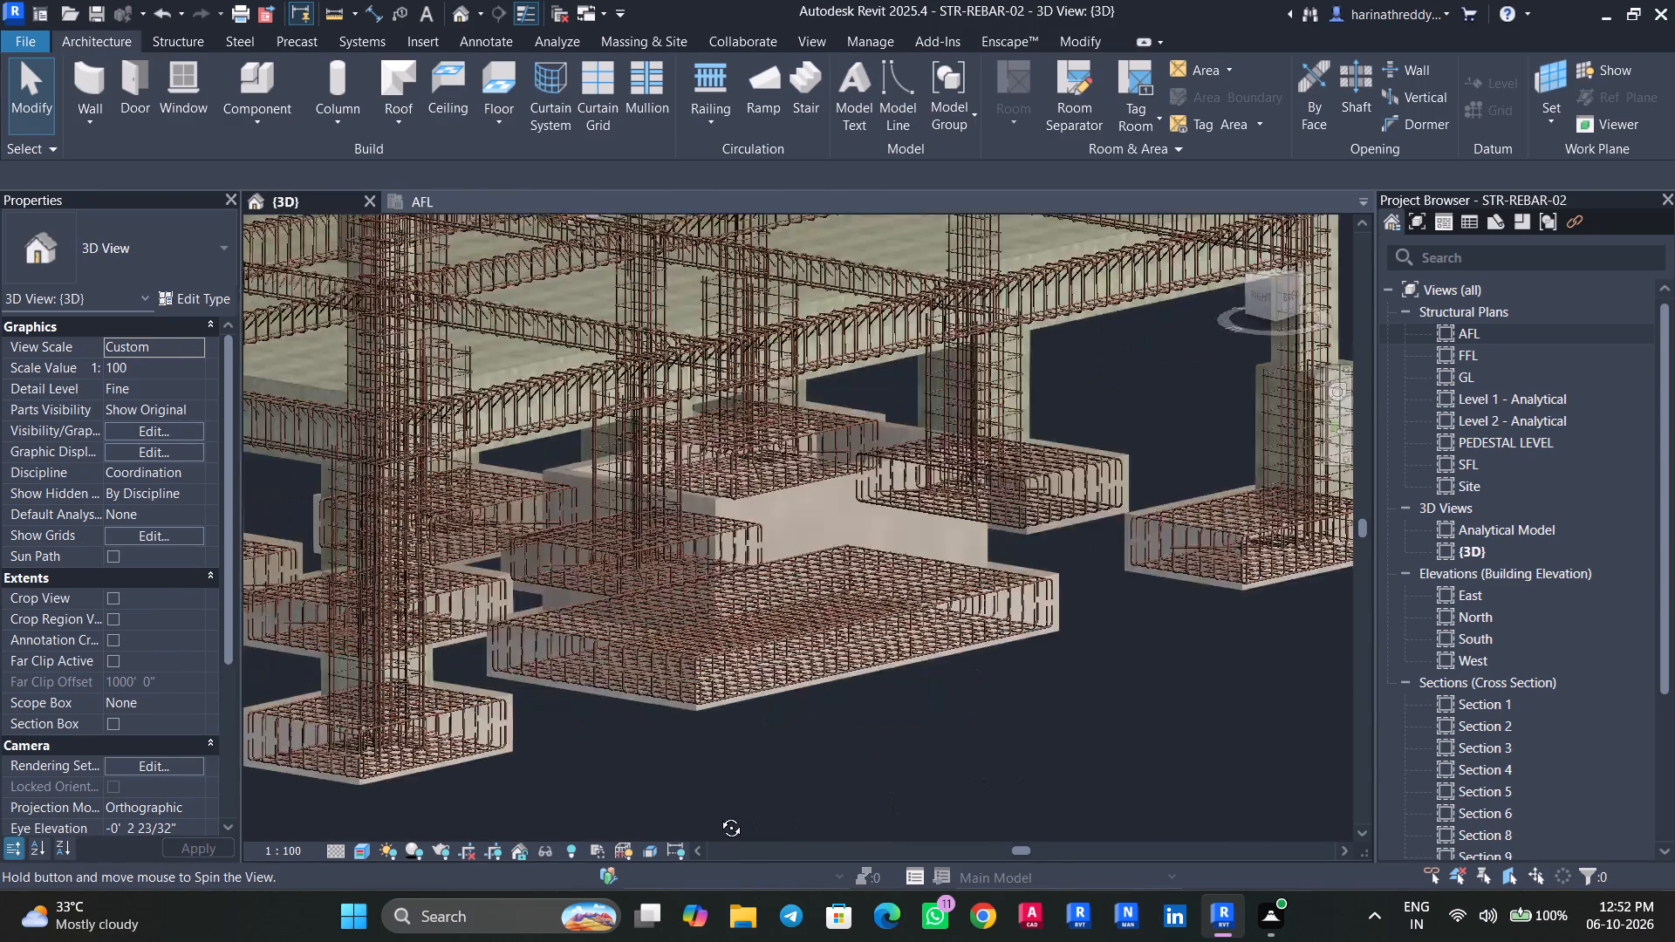
pyautogui.keyDown('shift'); pyautogui.moveTo(718, 815); pyautogui.dragTo(713, 814, button='middle'); pyautogui.keyUp('shift')
pyautogui.click(587, 488)
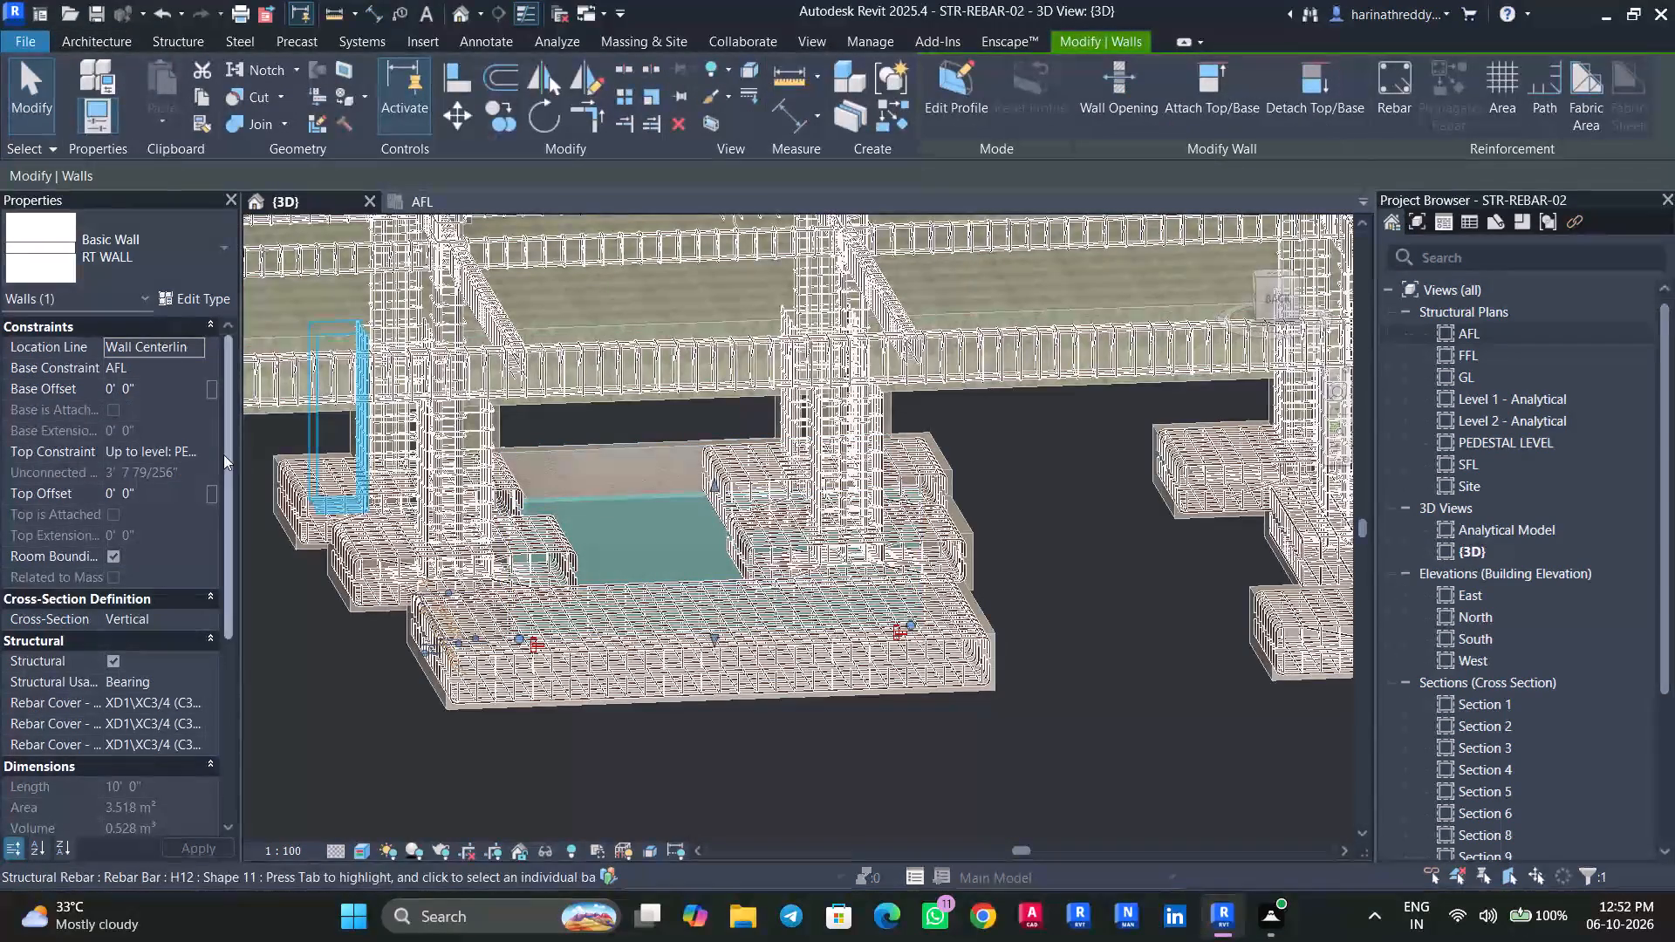
pyautogui.click(198, 450)
pyautogui.click(167, 526)
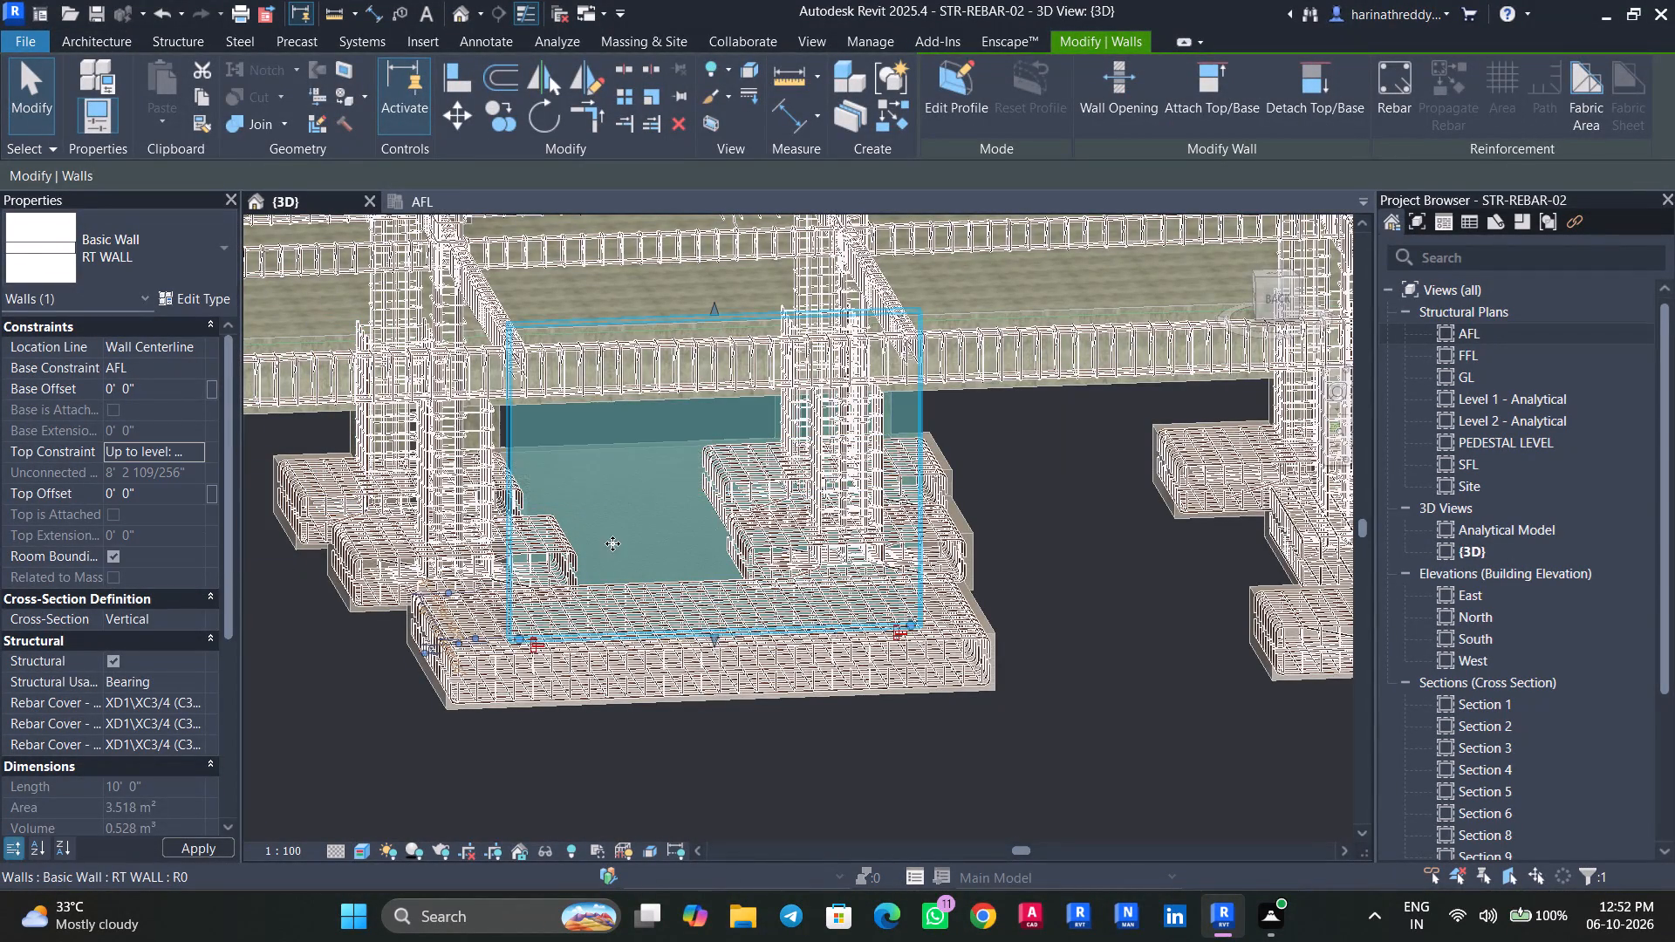
pyautogui.press('Escape')
pyautogui.press('Escape')
# From the Back view, select the whole model, filter out the Walls category, and temporarily hide everything else.
pyautogui.keyDown('shift'); pyautogui.moveTo(491, 518); pyautogui.dragTo(502, 518, button='middle'); pyautogui.keyUp('shift')
pyautogui.click(627, 502)
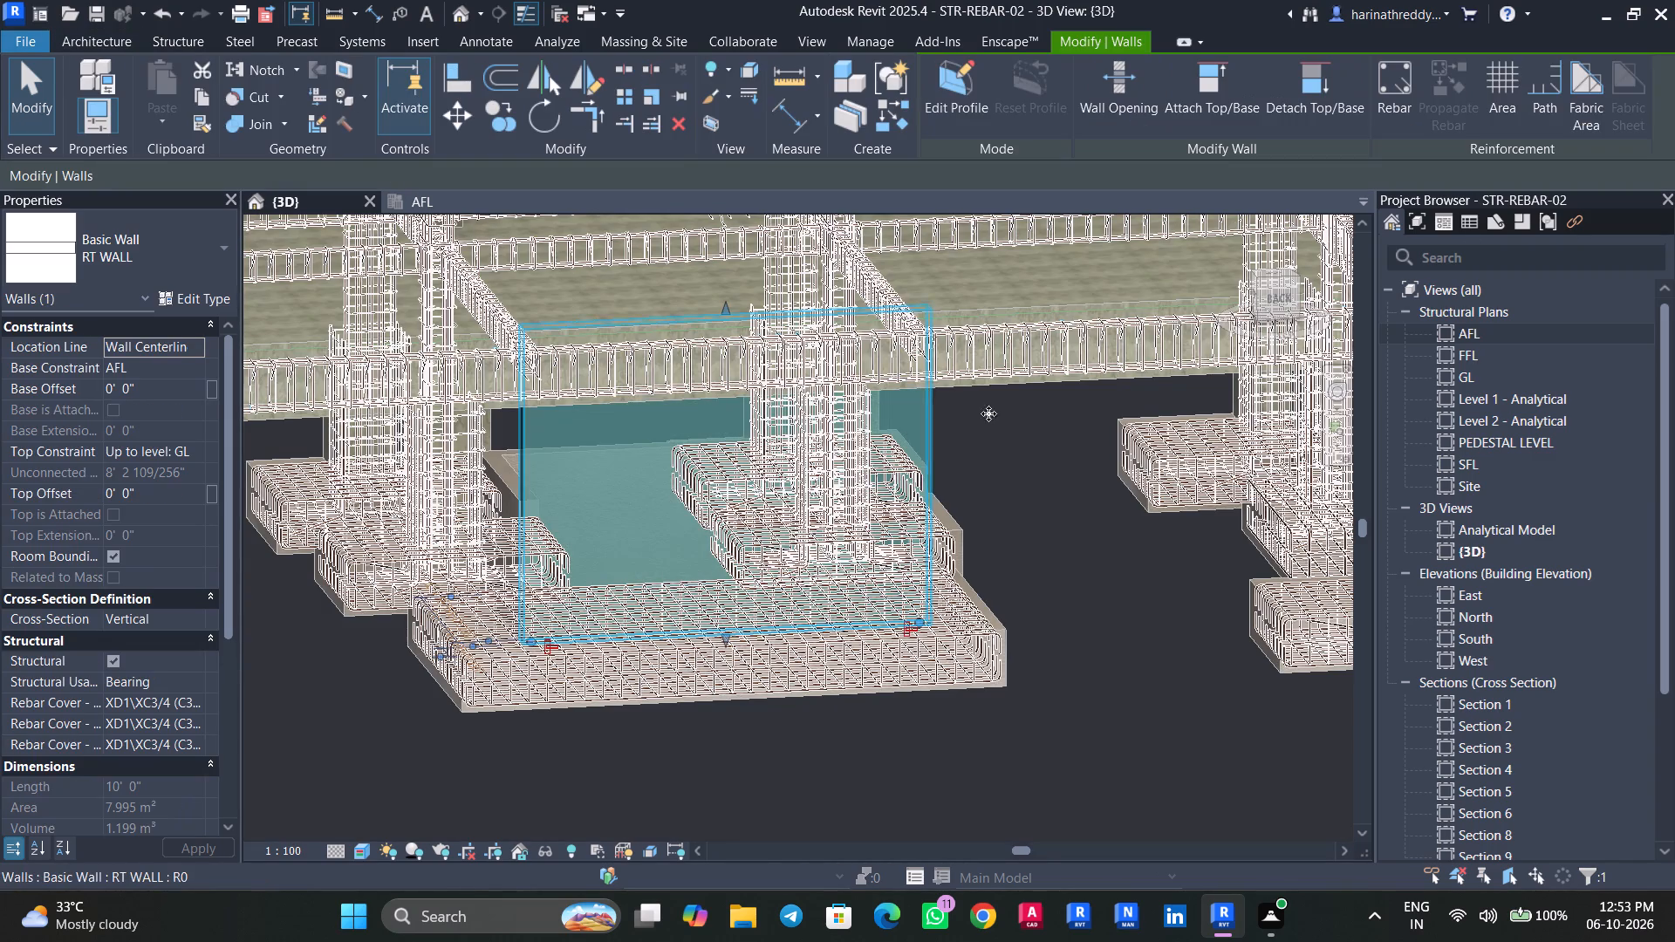
pyautogui.click(1275, 300)
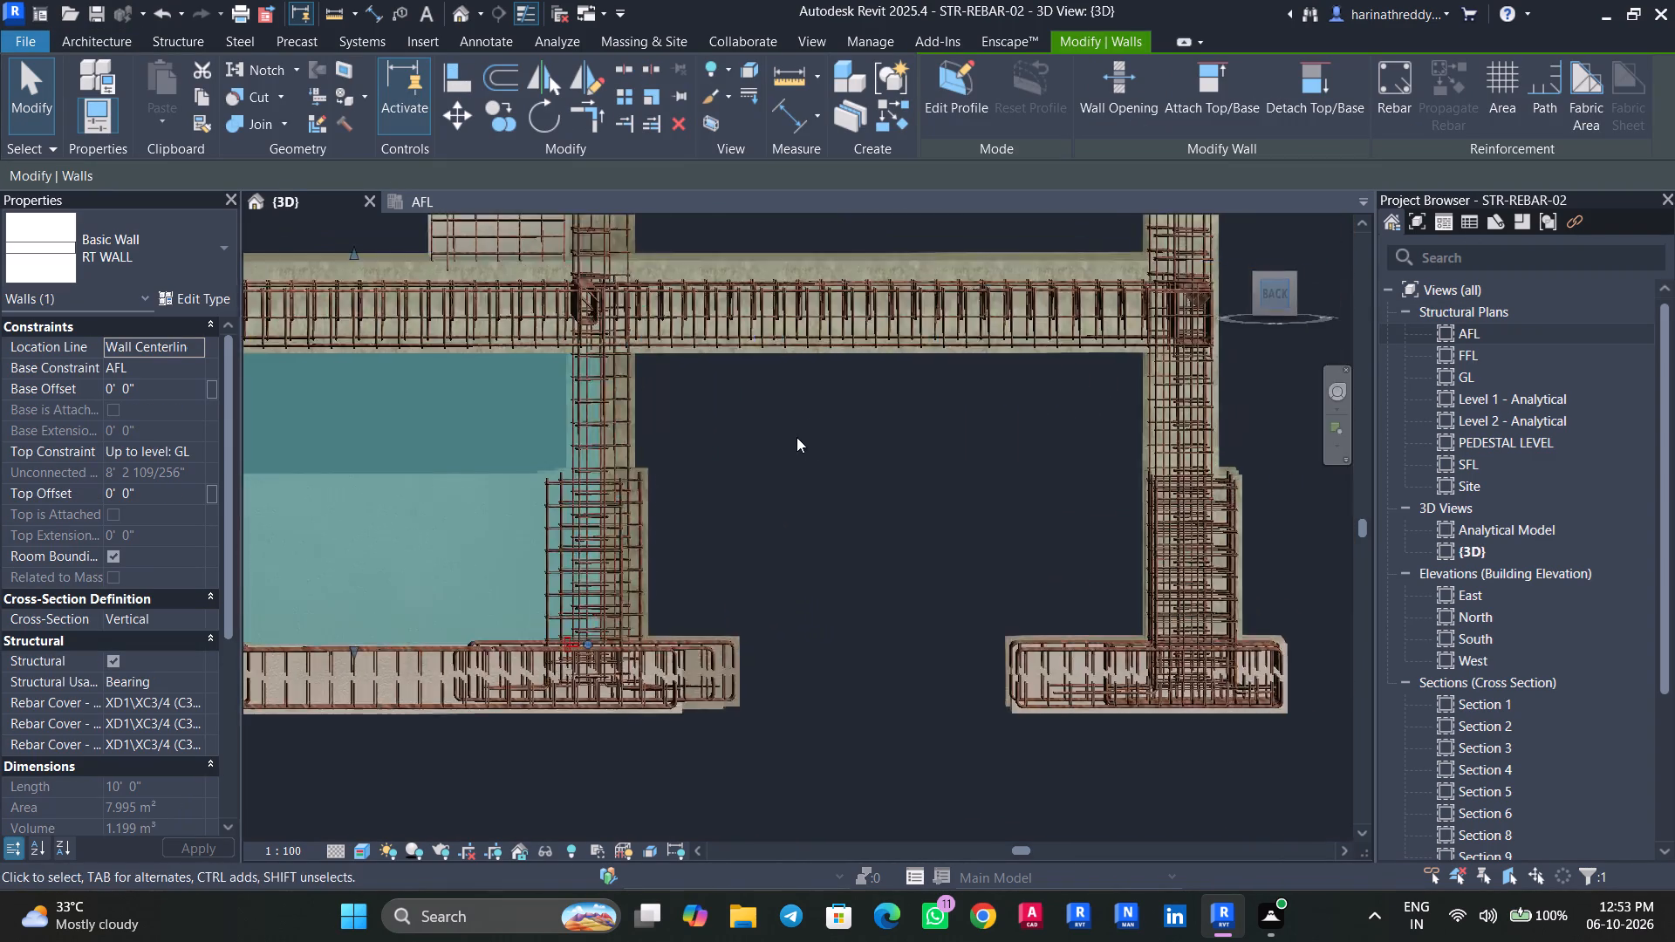
pyautogui.scroll(-10, 432, 456)
pyautogui.press('Escape')
pyautogui.press('Escape')
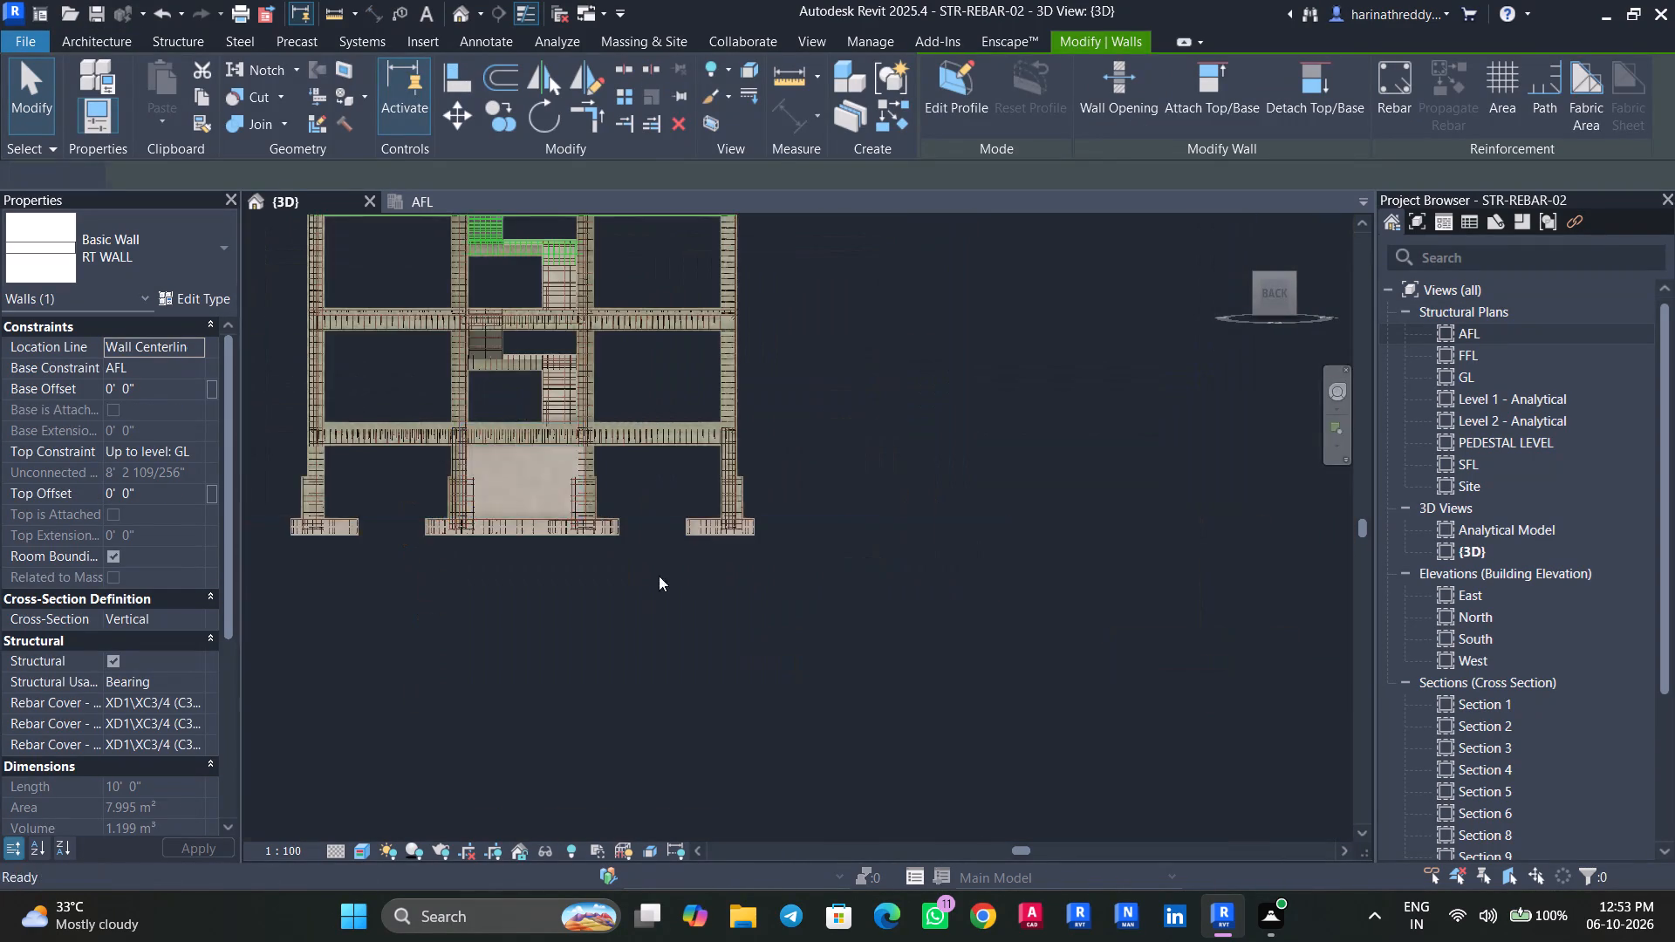
pyautogui.scroll(1, 659, 576)
pyautogui.scroll(-5, 668, 585)
pyautogui.moveTo(669, 584); pyautogui.dragTo(694, 621, button='middle')
pyautogui.moveTo(814, 683); pyautogui.dragTo(432, 372)
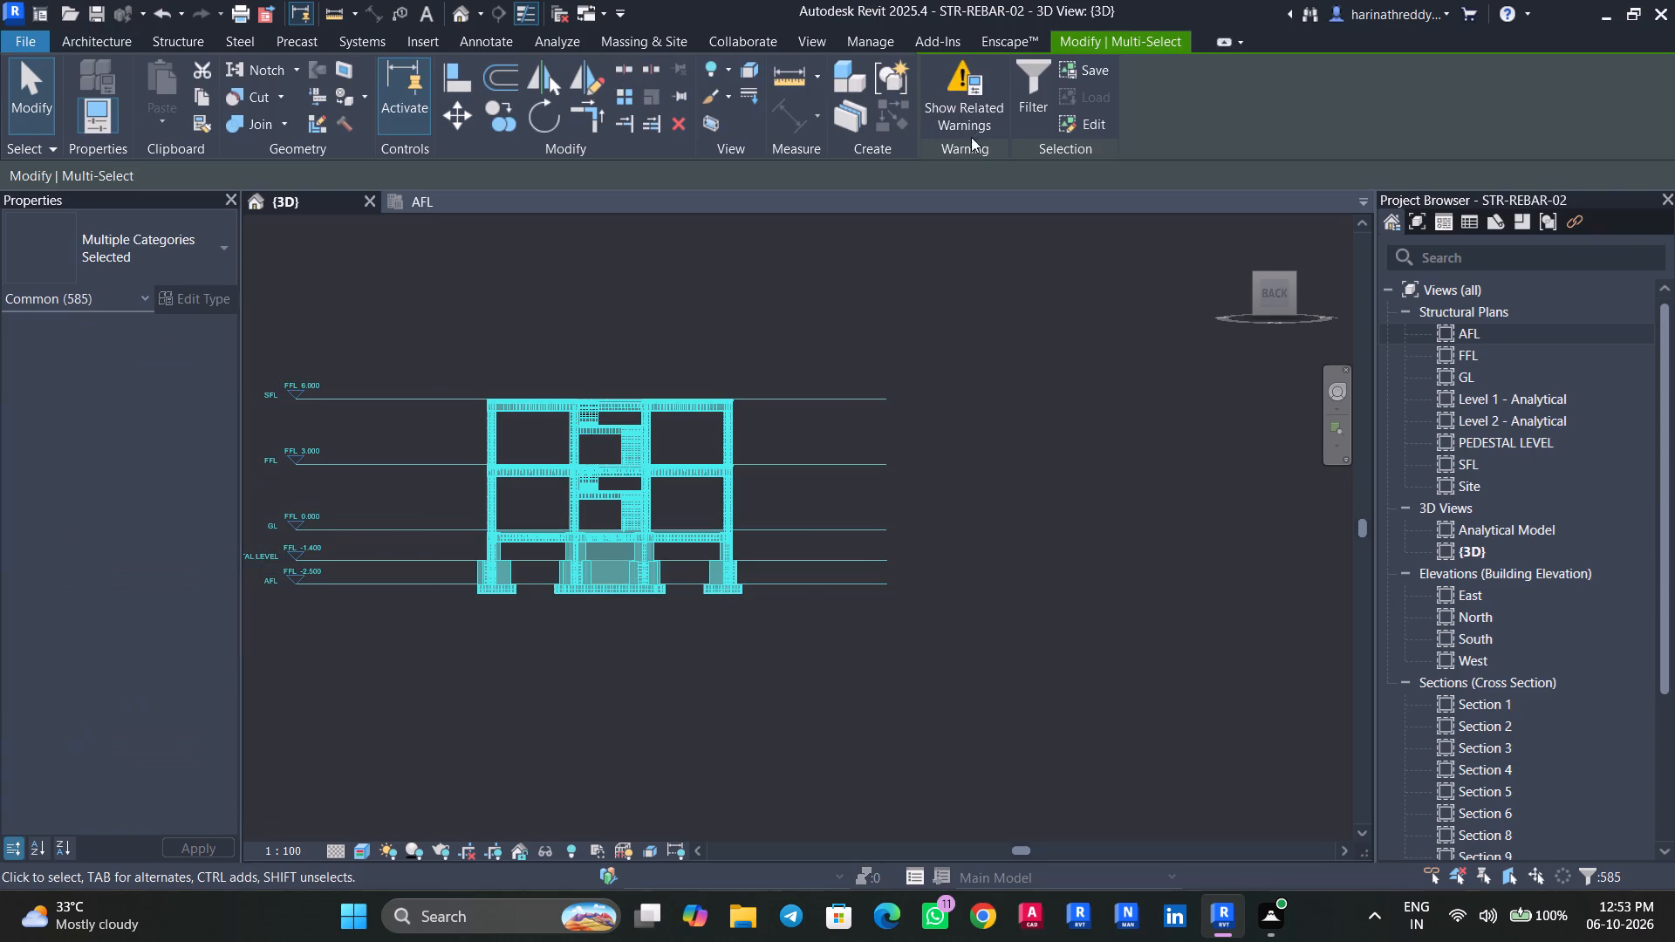
pyautogui.click(1018, 106)
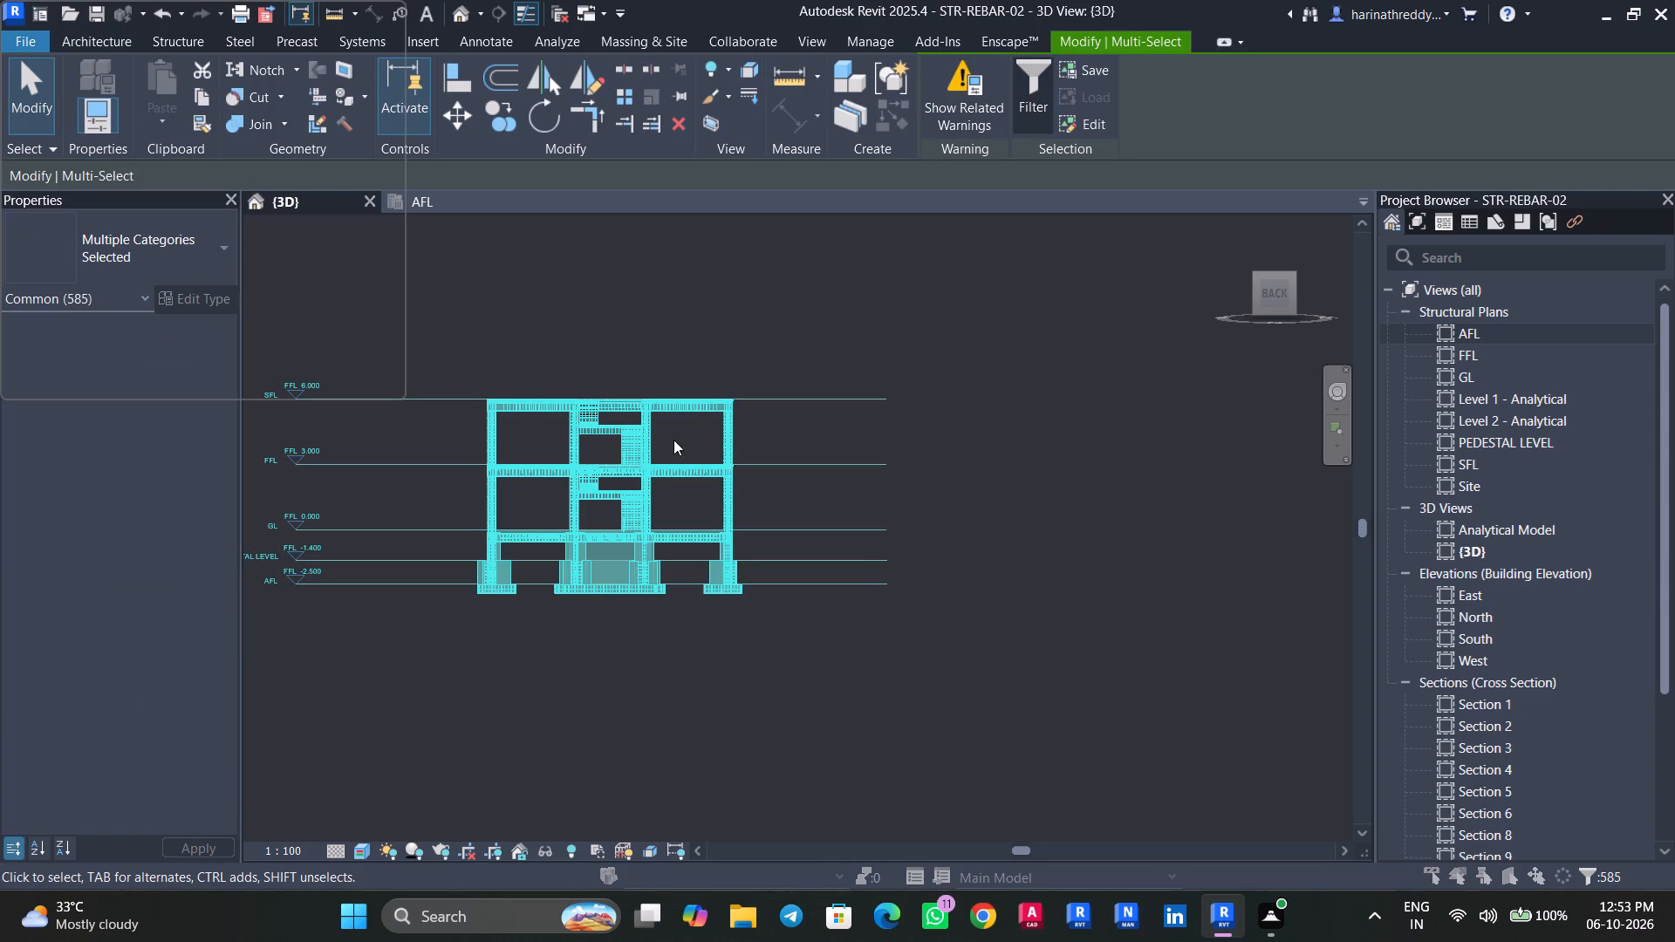
pyautogui.click(656, 495)
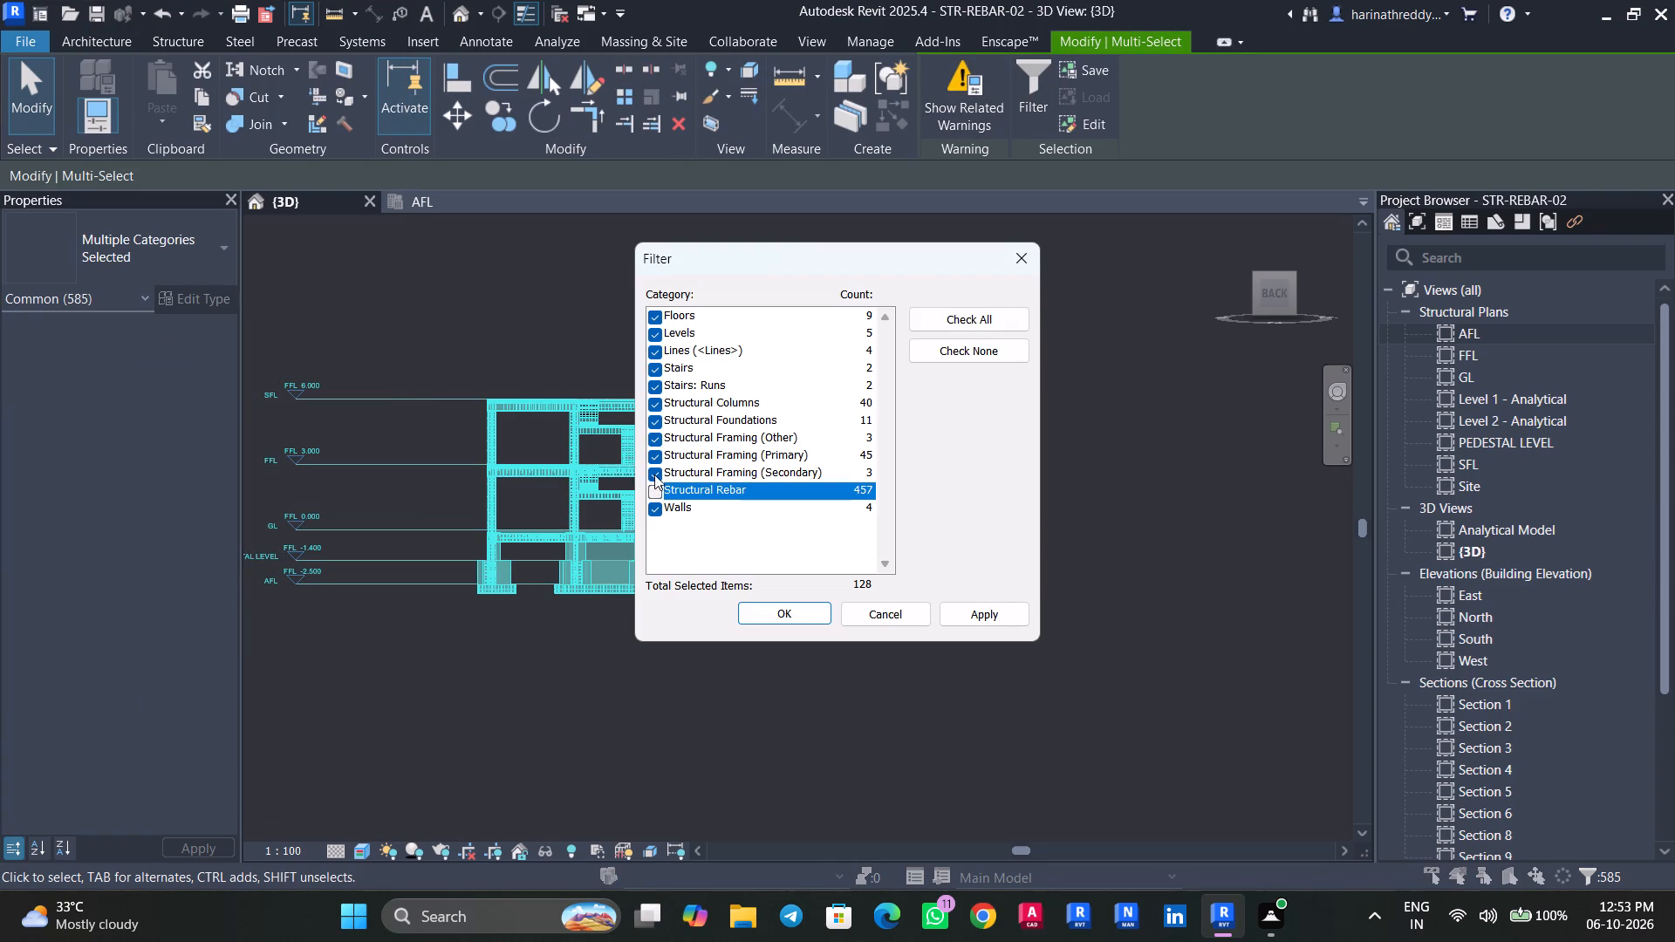
pyautogui.click(654, 474)
pyautogui.click(653, 488)
pyautogui.click(653, 480)
pyautogui.click(653, 512)
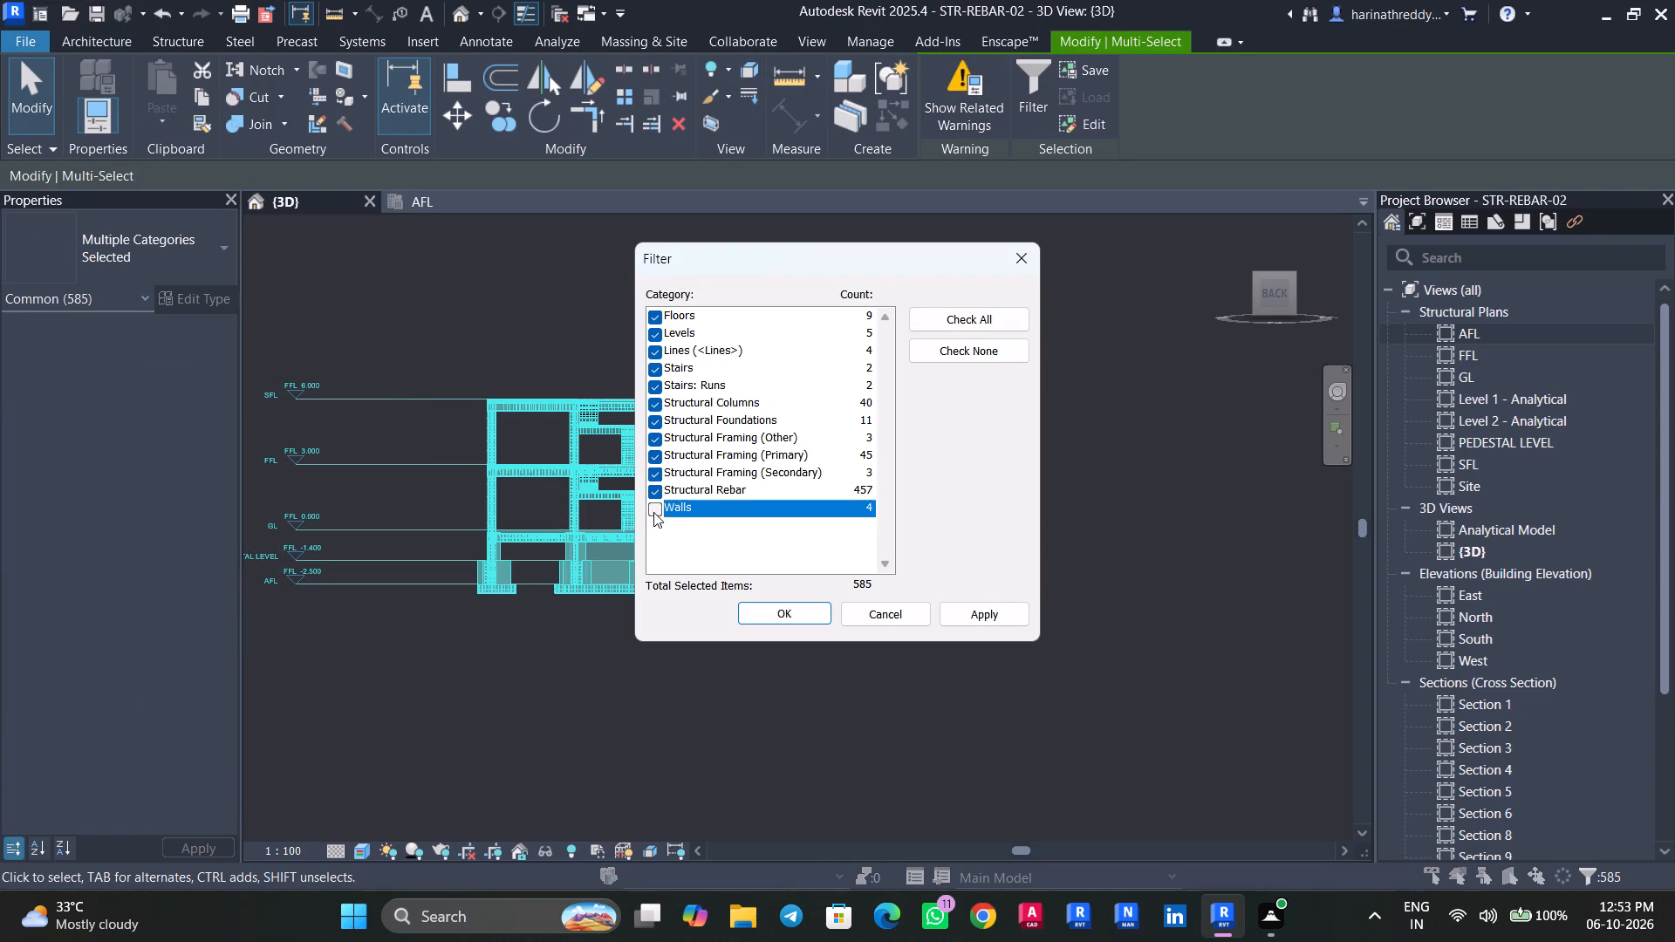
pyautogui.click(993, 625)
pyautogui.click(783, 618)
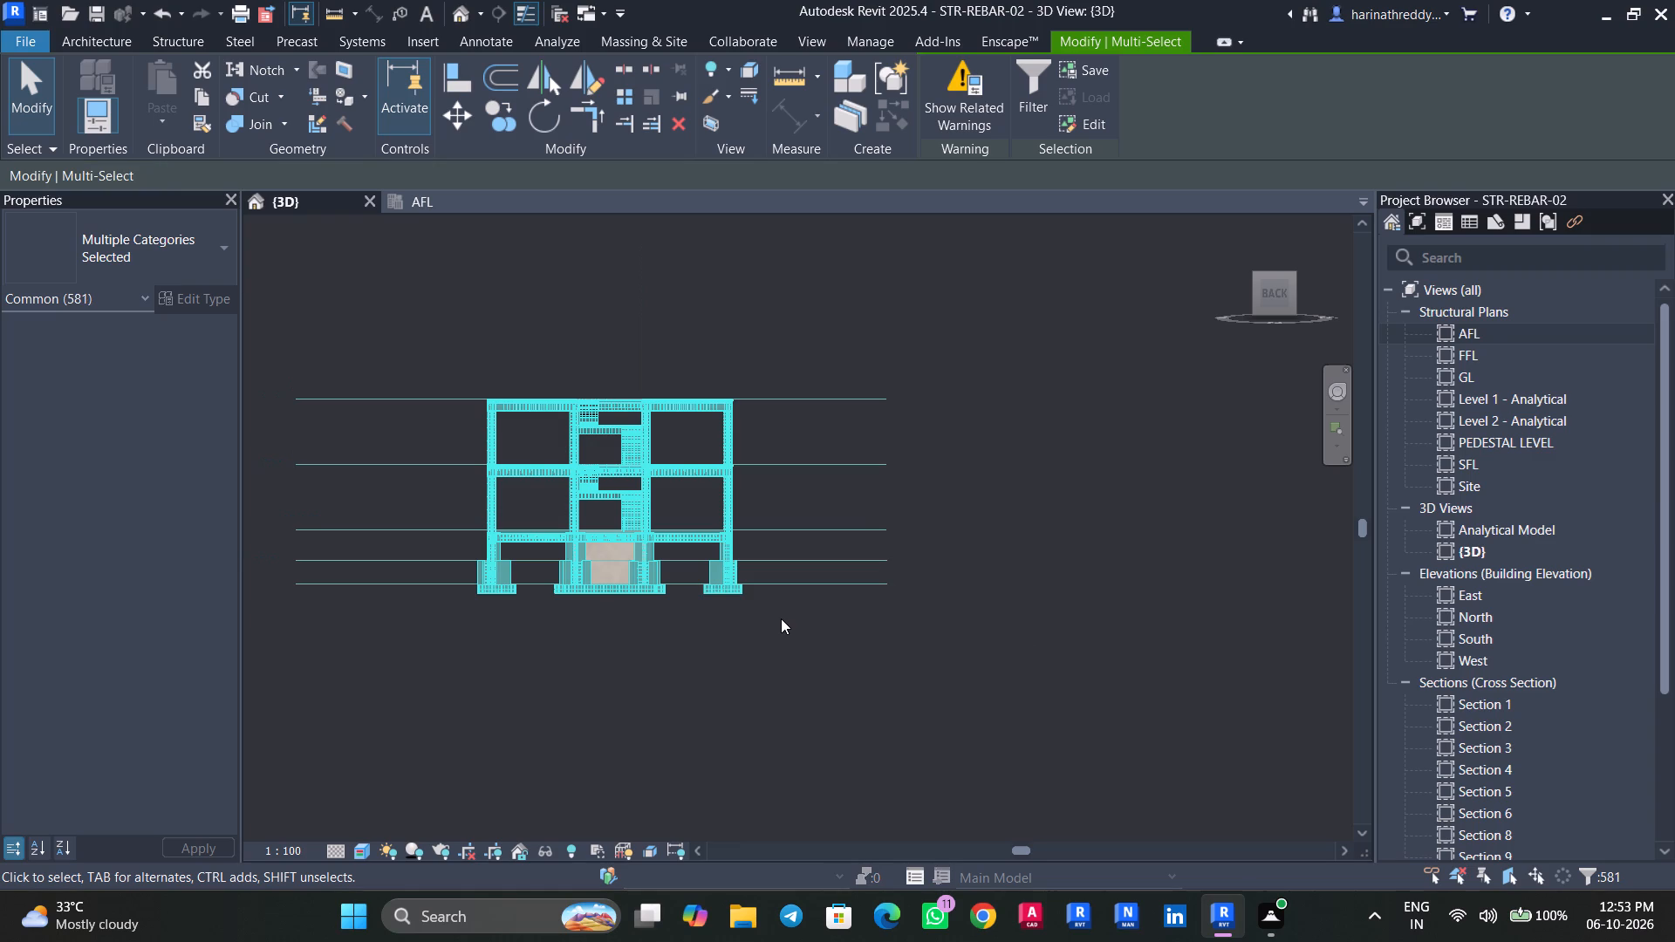
pyautogui.write('HH')
pyautogui.scroll(-1, 552, 527)
pyautogui.scroll(8, 552, 527)
# From the Back view, start an area reinforcement on the 10'-0" RT WALL that reaches GL, using the rectangle tool in wireframe display.
pyautogui.click(633, 581)
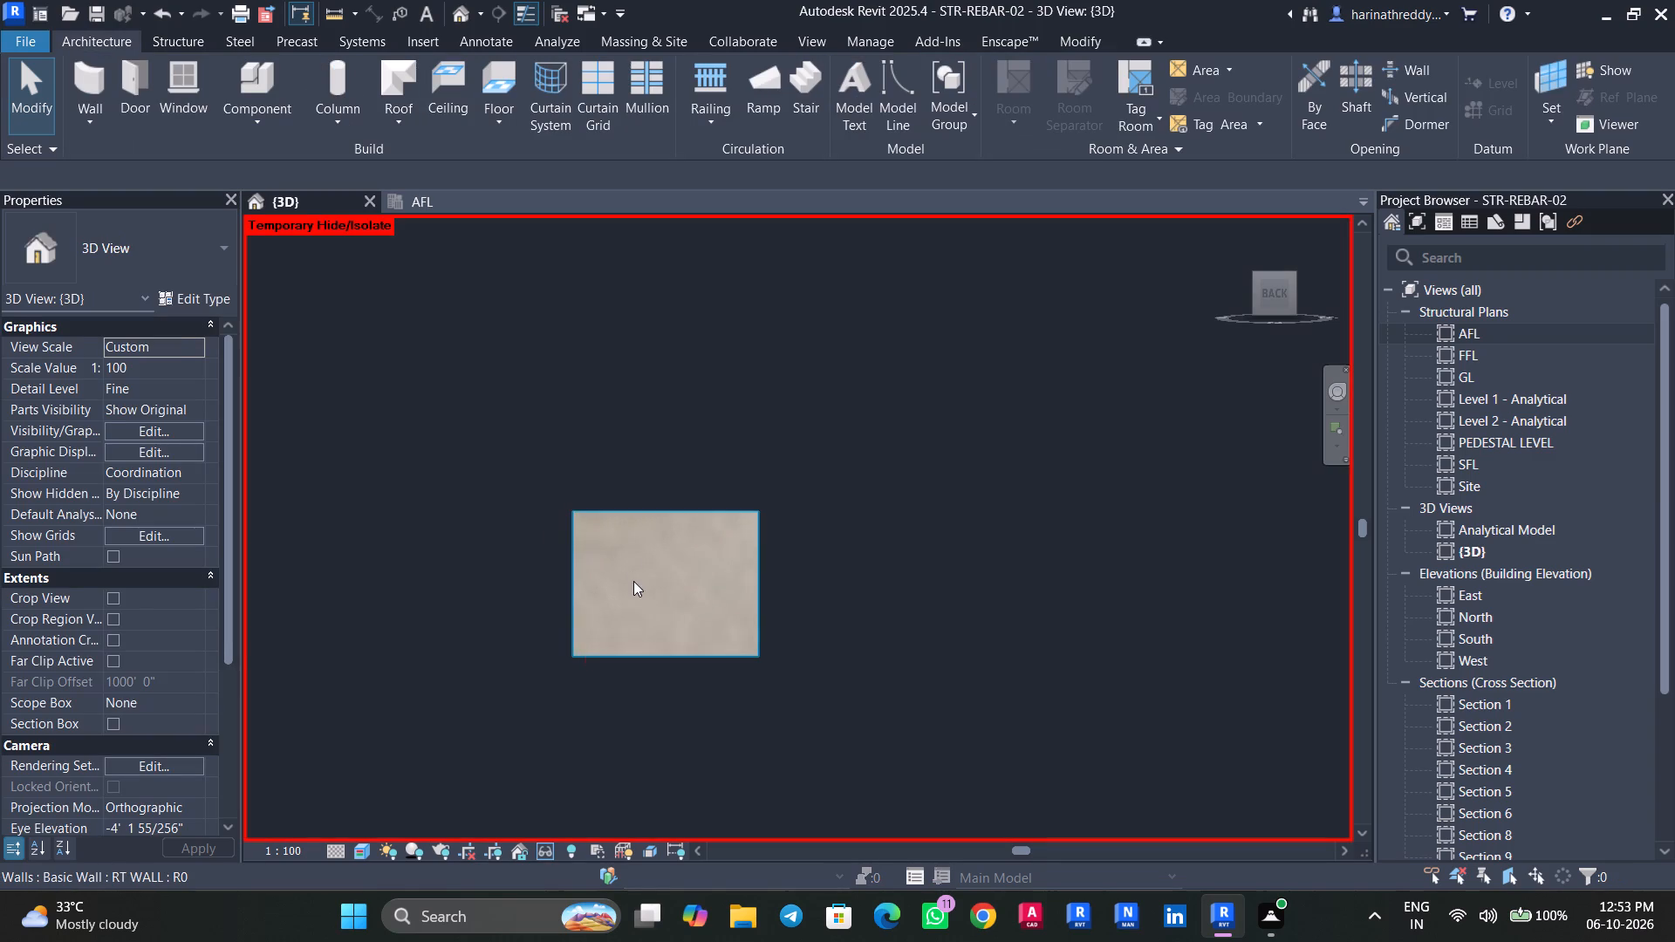
pyautogui.keyDown('shift'); pyautogui.moveTo(784, 557); pyautogui.dragTo(808, 644, button='middle'); pyautogui.keyUp('shift')
pyautogui.keyDown('shift'); pyautogui.scroll(1, 851, 625); pyautogui.keyUp('shift')
pyautogui.press('Escape')
pyautogui.scroll(6, 723, 580)
pyautogui.click(720, 580)
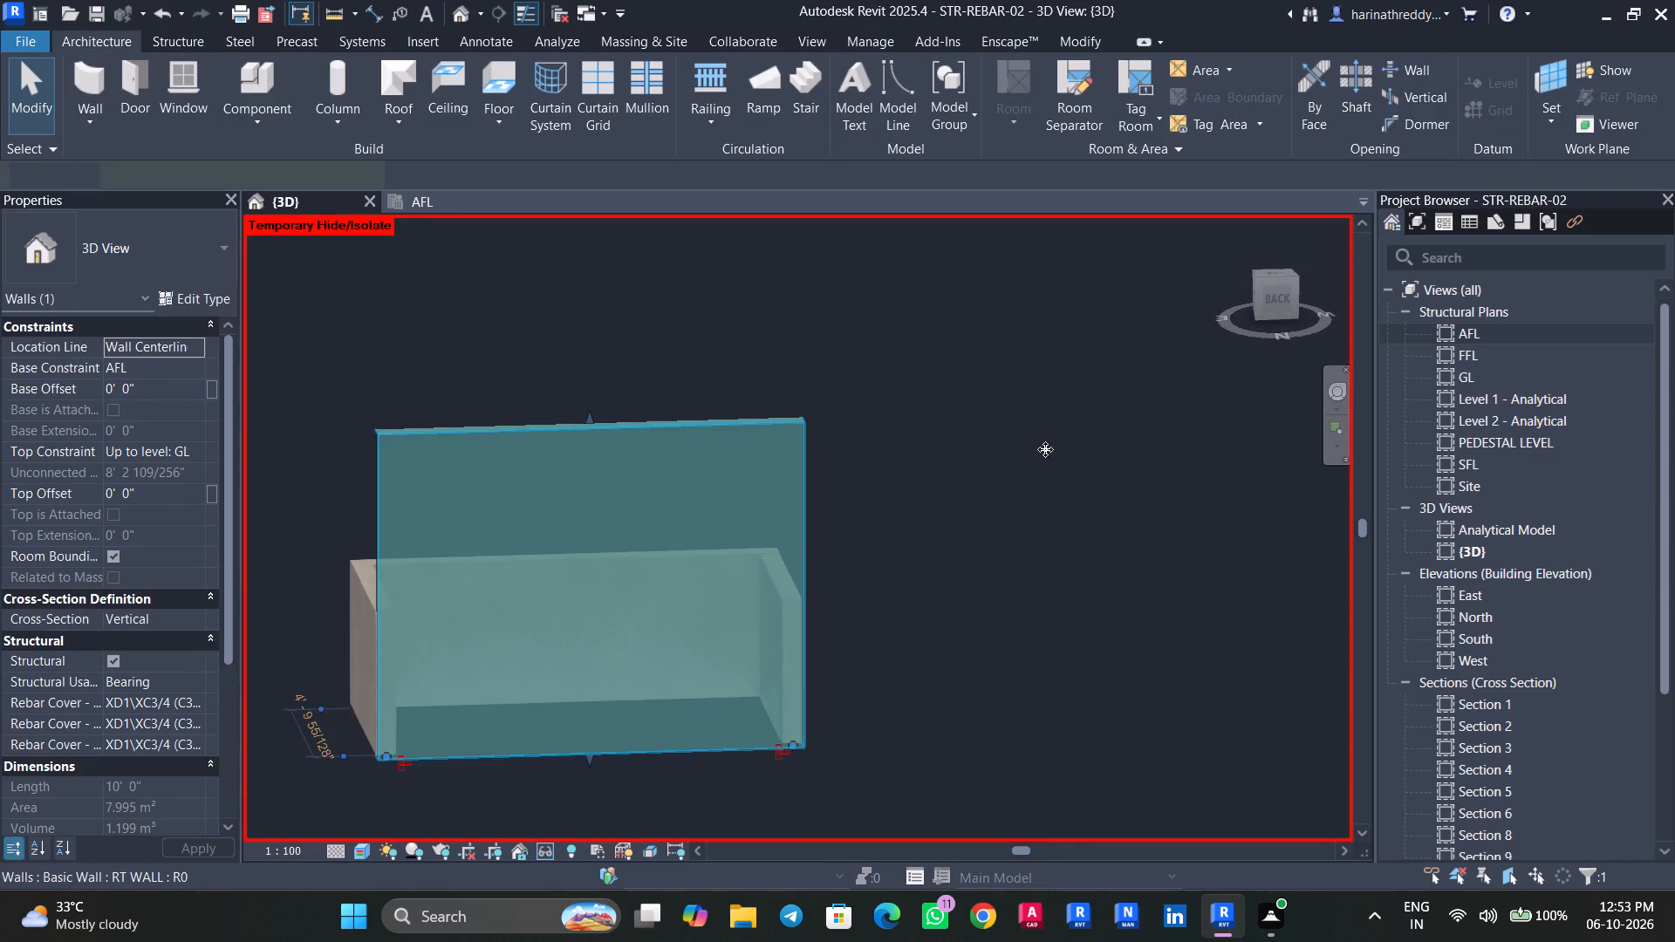
pyautogui.click(1270, 309)
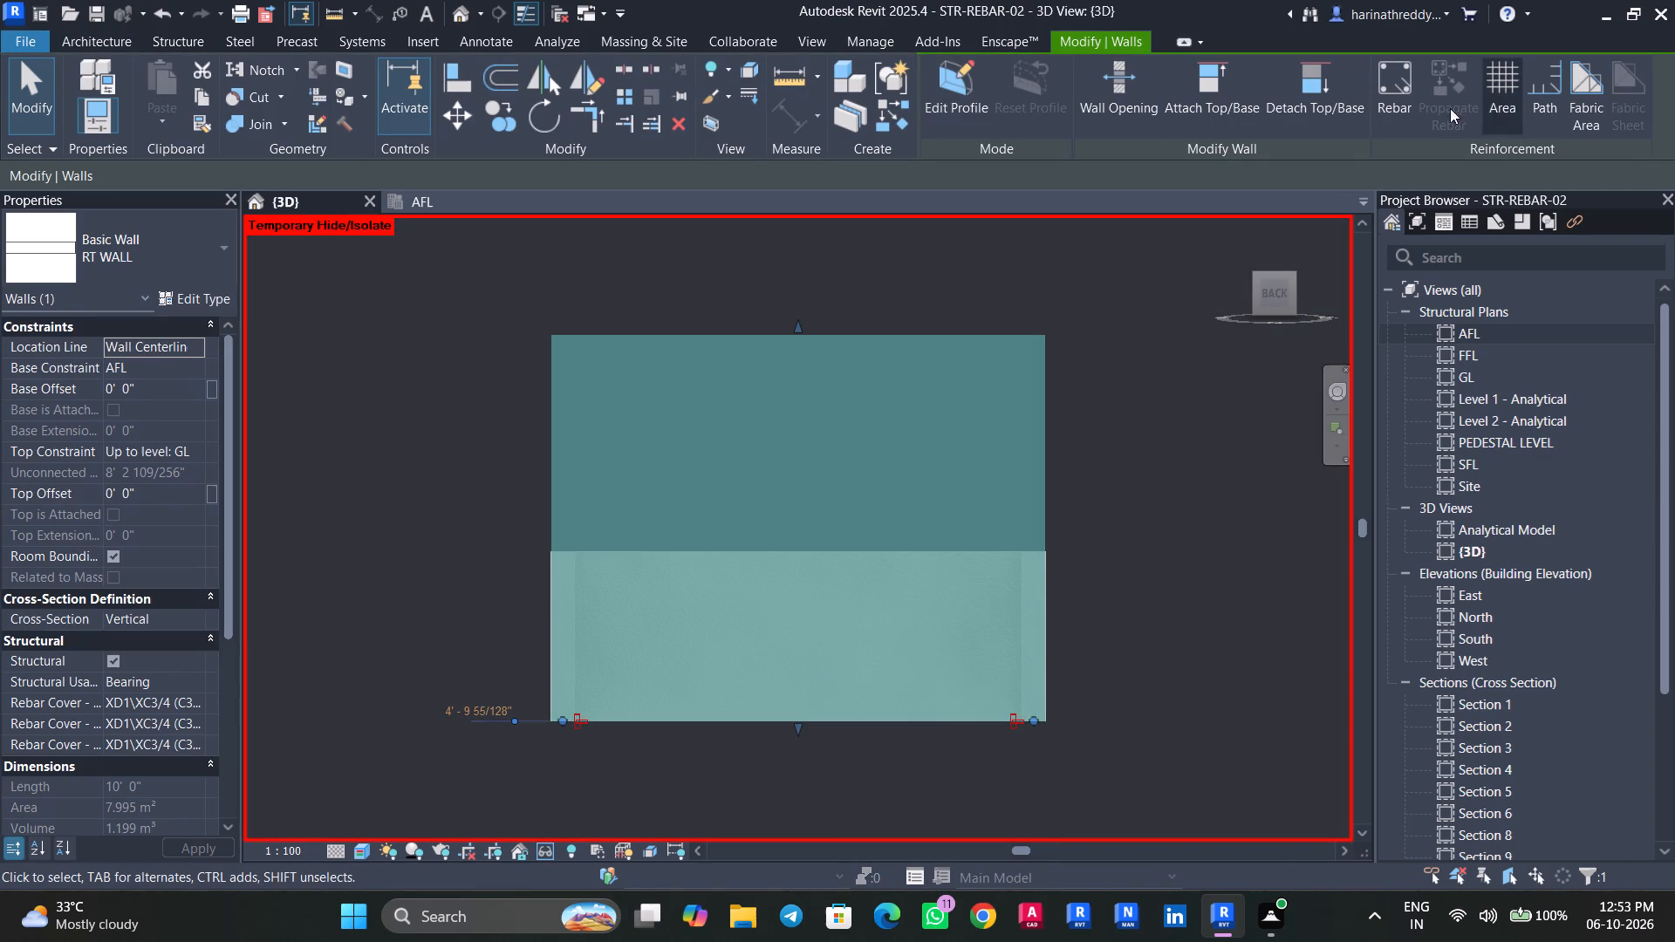
pyautogui.click(1514, 94)
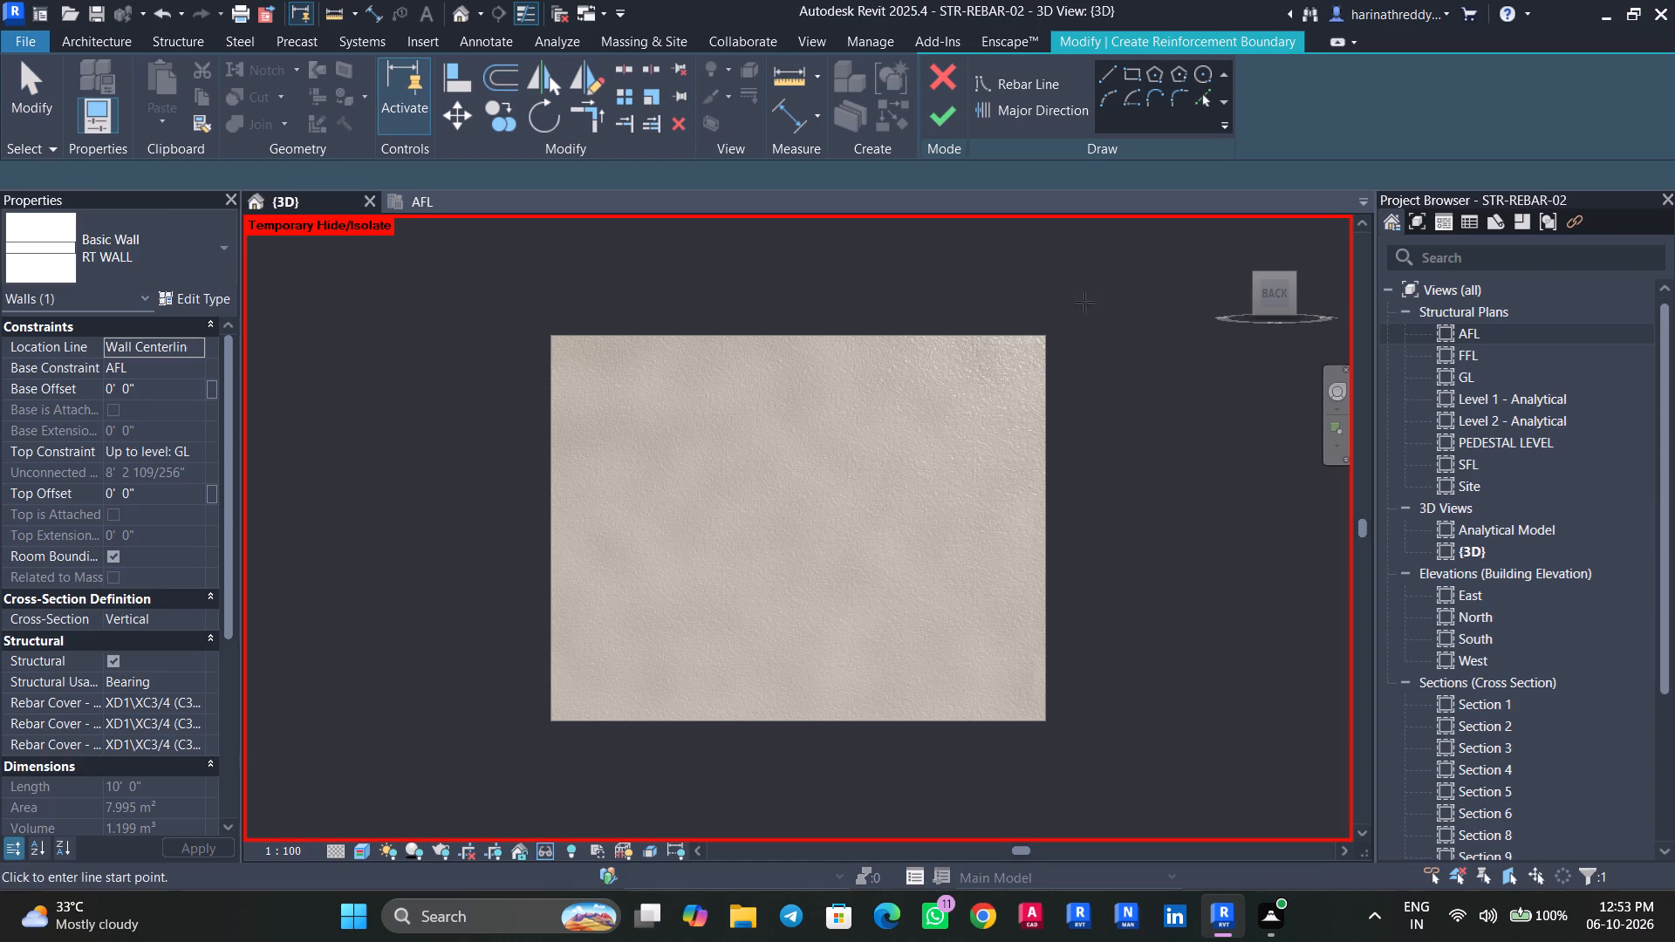
pyautogui.click(158, 240)
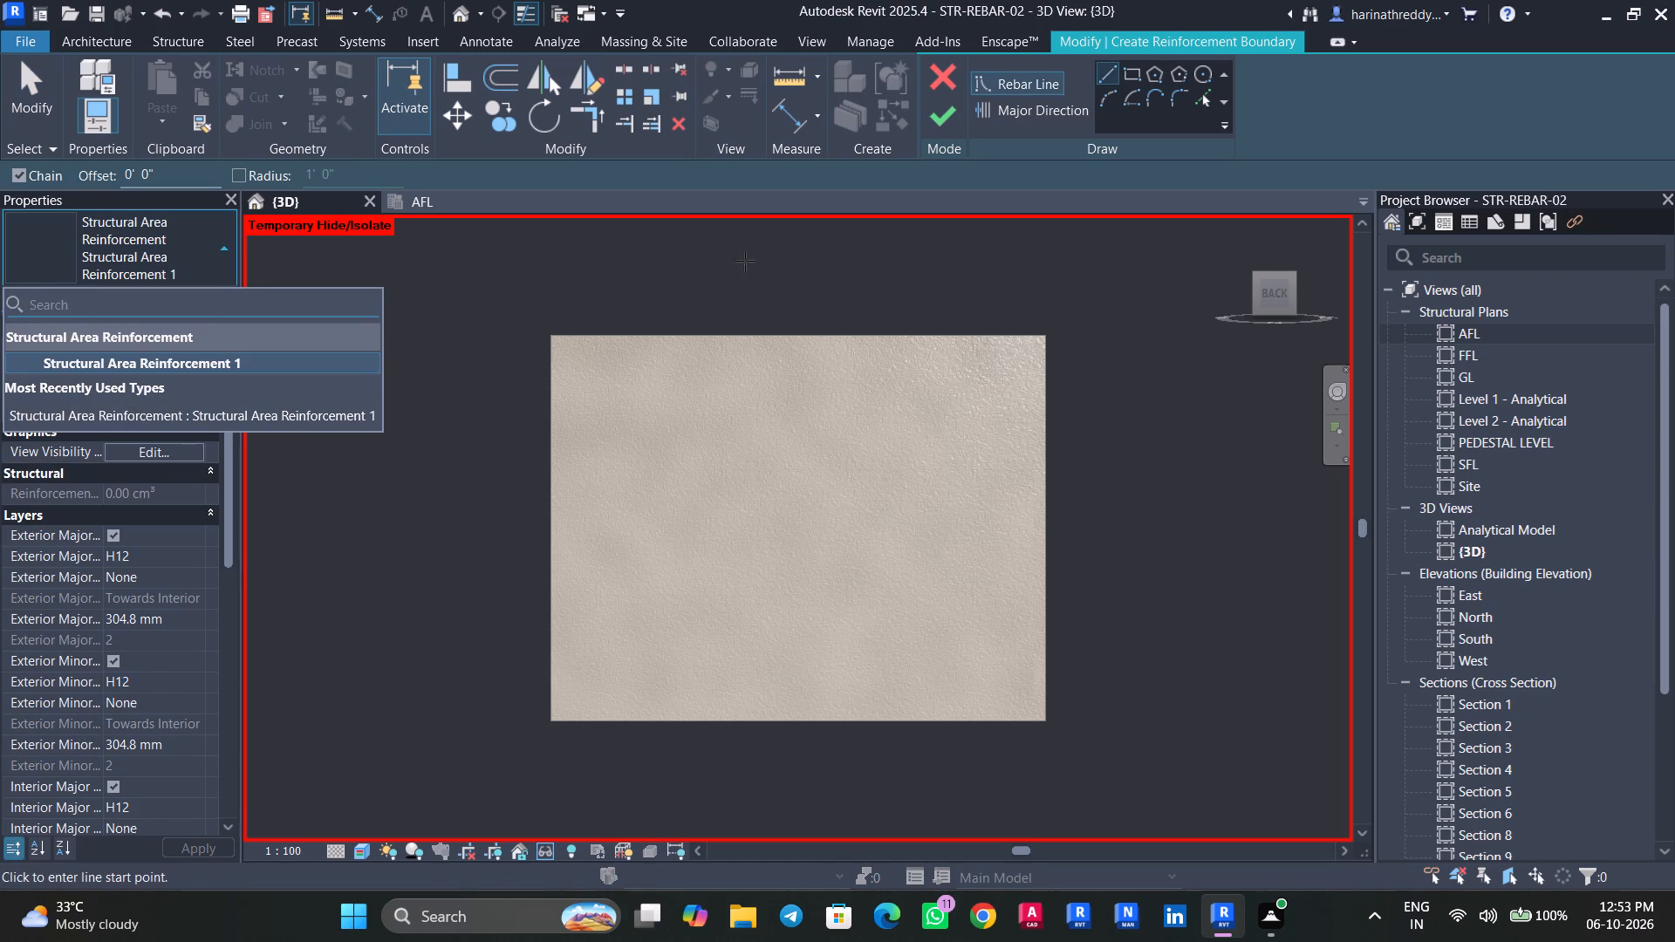
pyautogui.click(1125, 76)
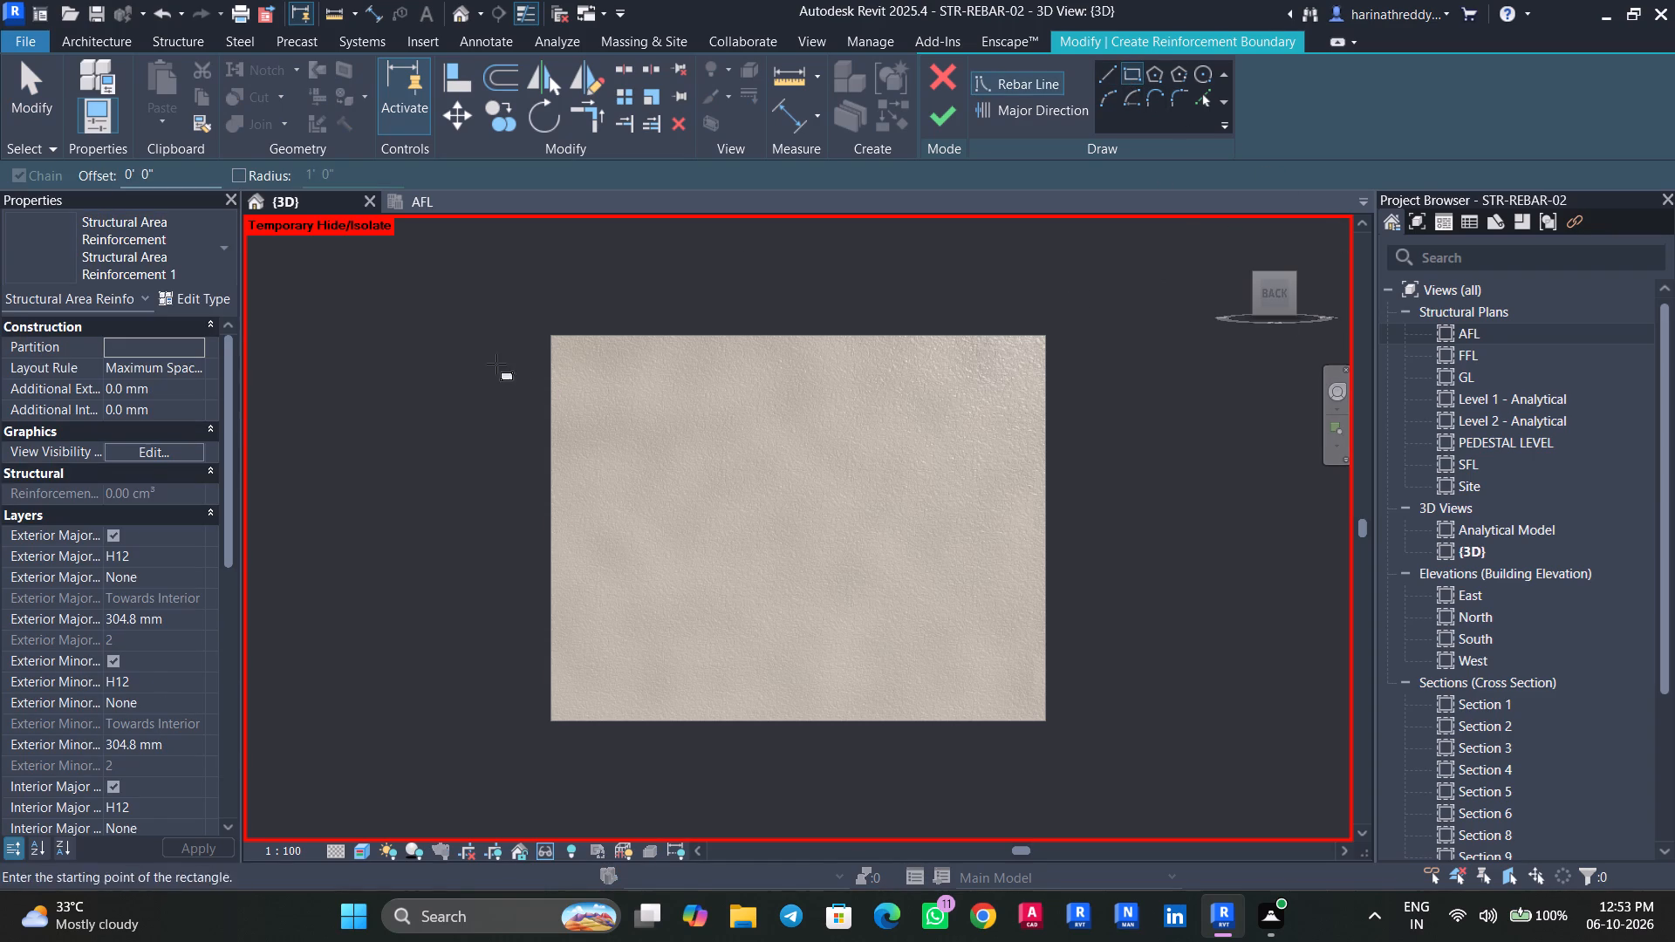
pyautogui.click(368, 857)
pyautogui.click(373, 739)
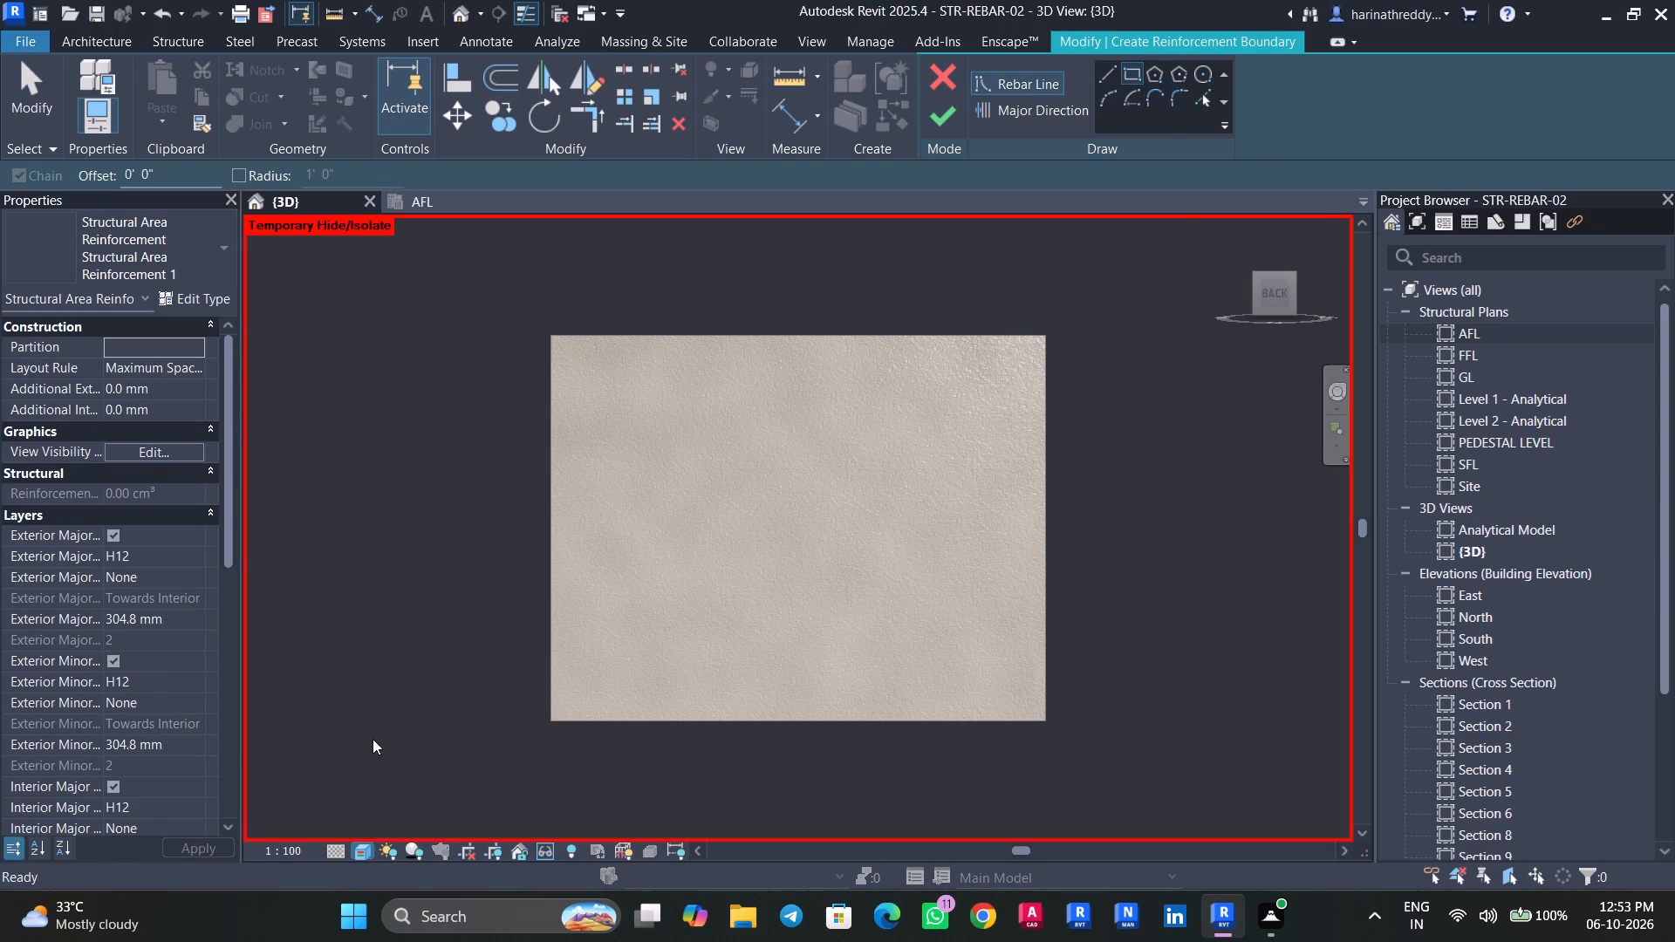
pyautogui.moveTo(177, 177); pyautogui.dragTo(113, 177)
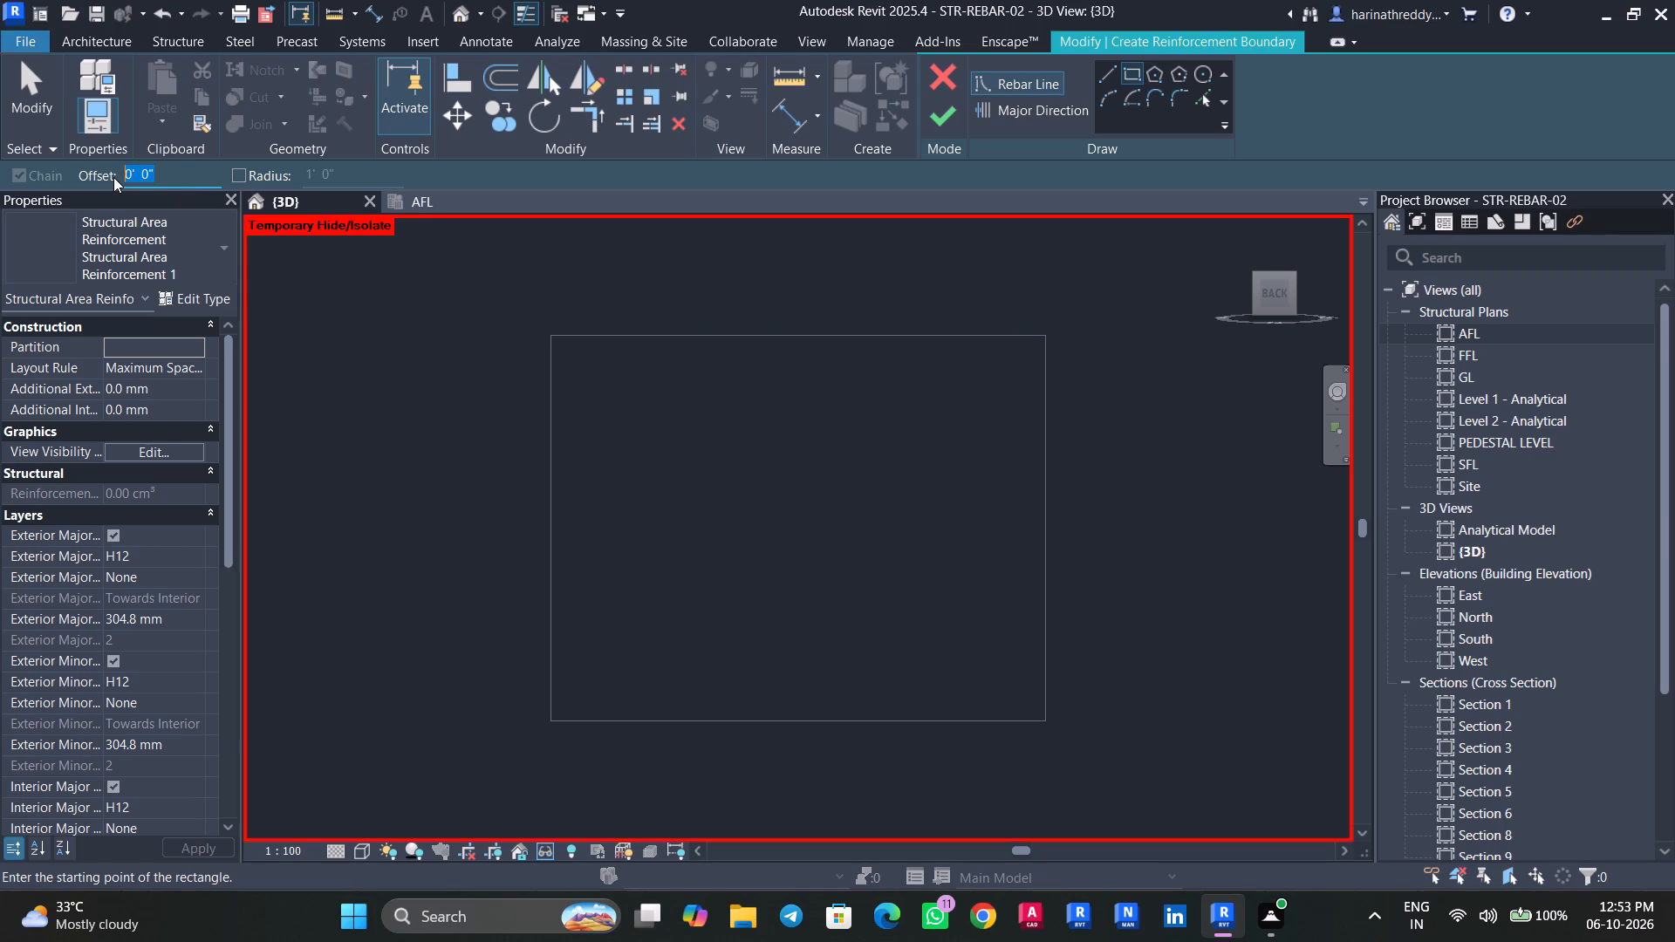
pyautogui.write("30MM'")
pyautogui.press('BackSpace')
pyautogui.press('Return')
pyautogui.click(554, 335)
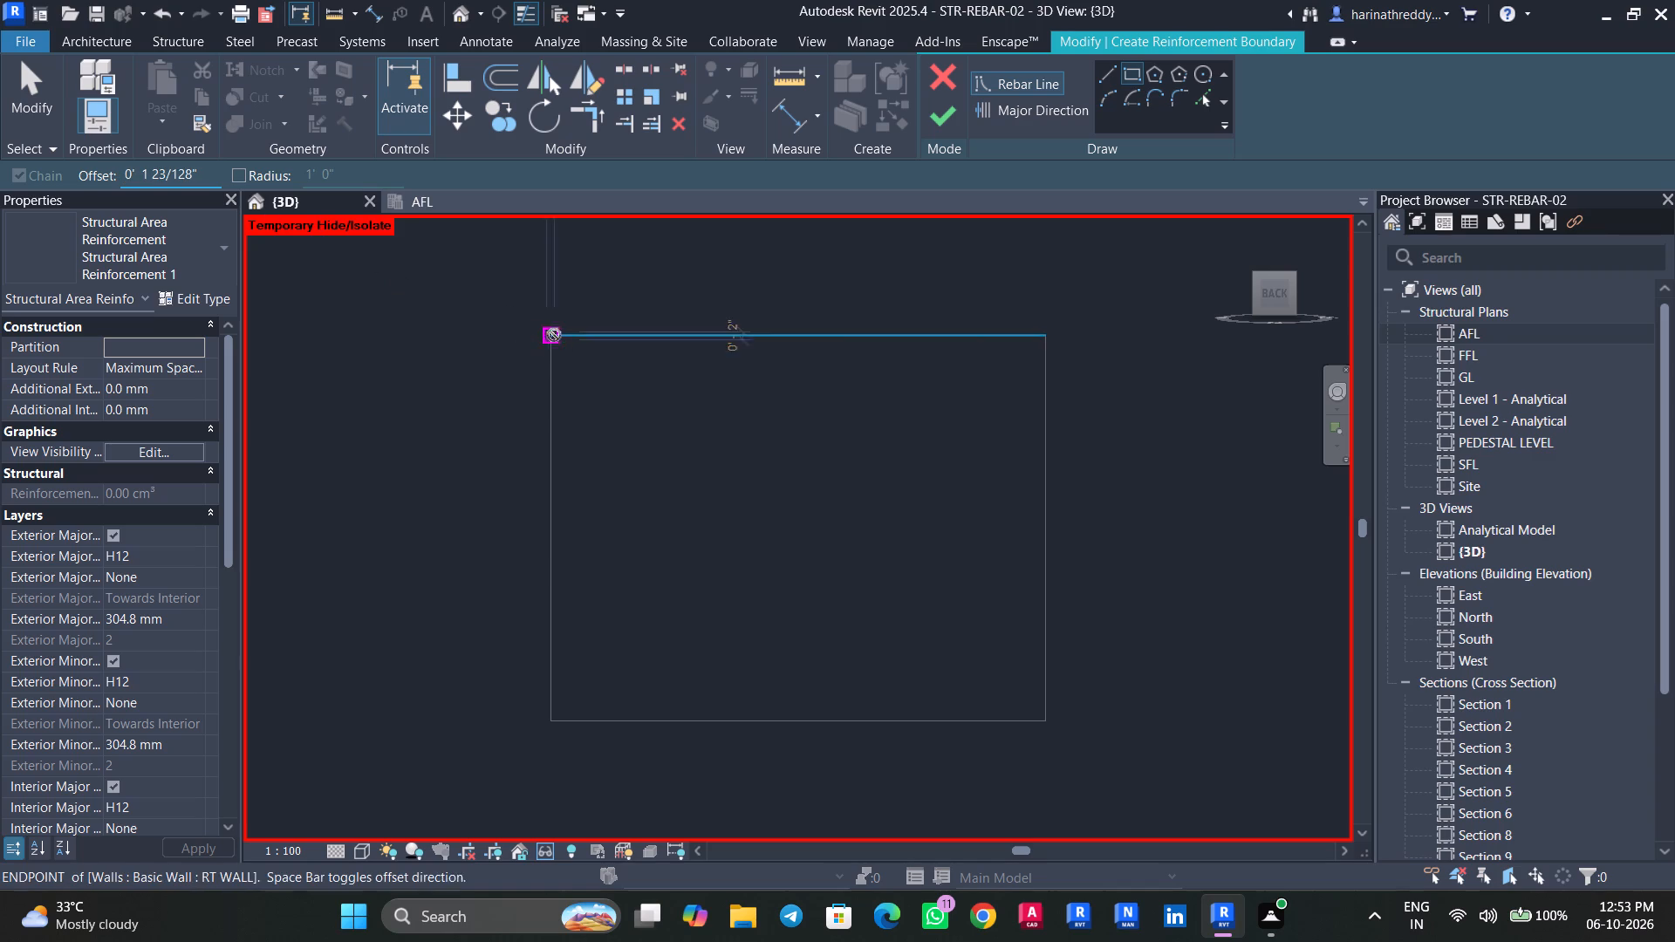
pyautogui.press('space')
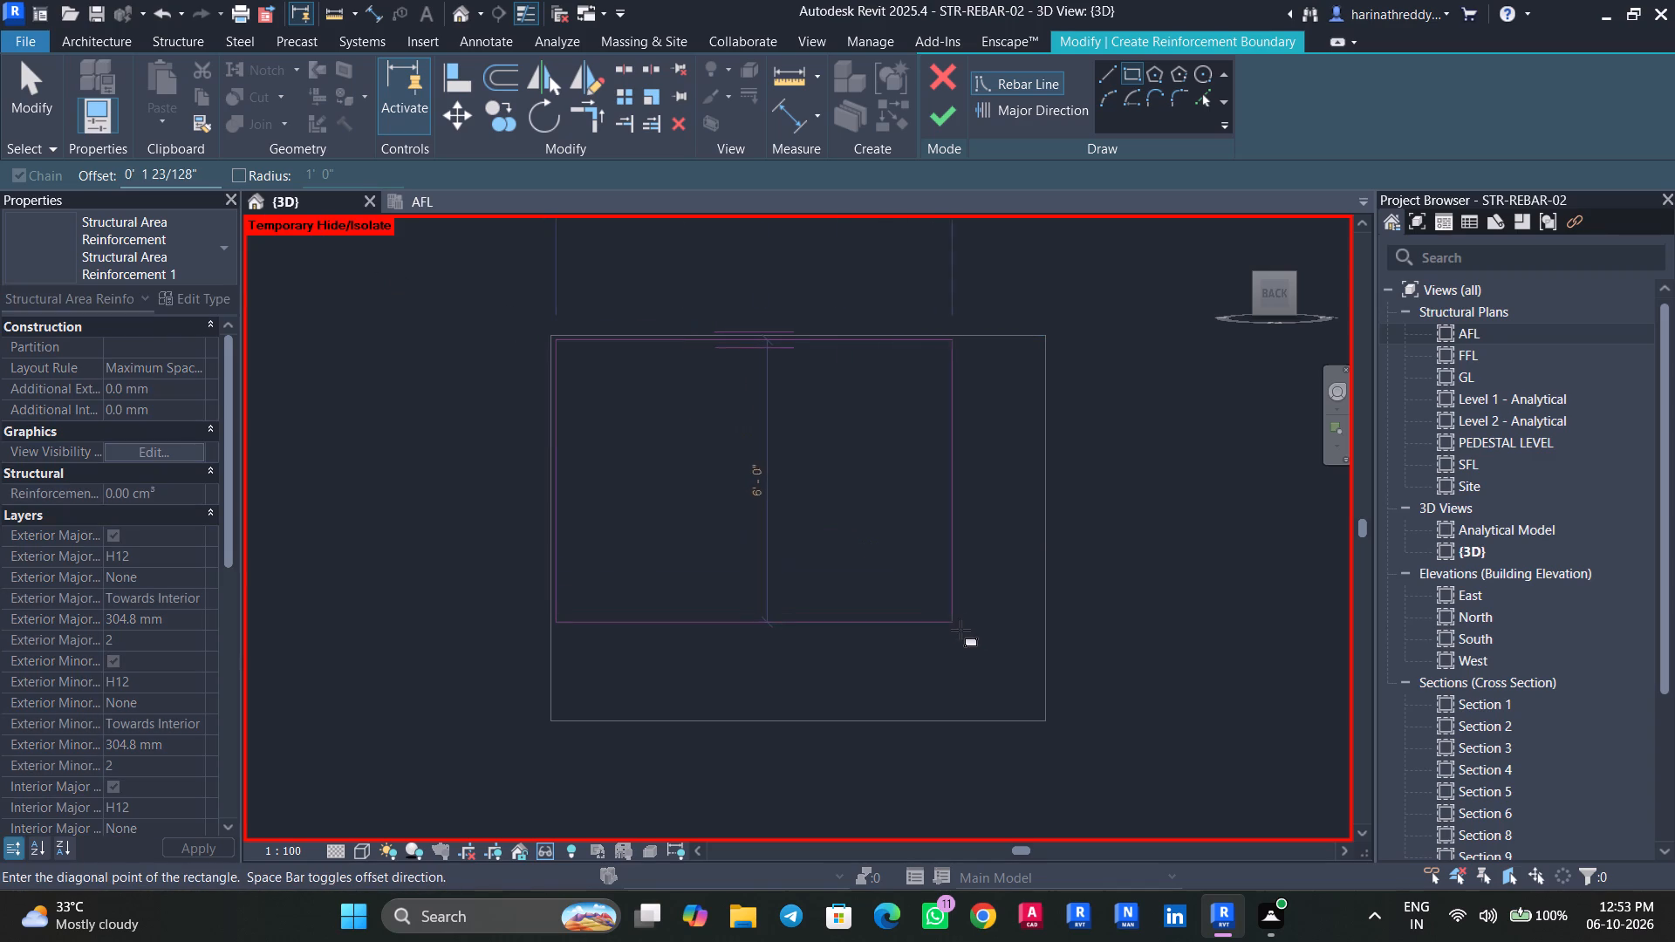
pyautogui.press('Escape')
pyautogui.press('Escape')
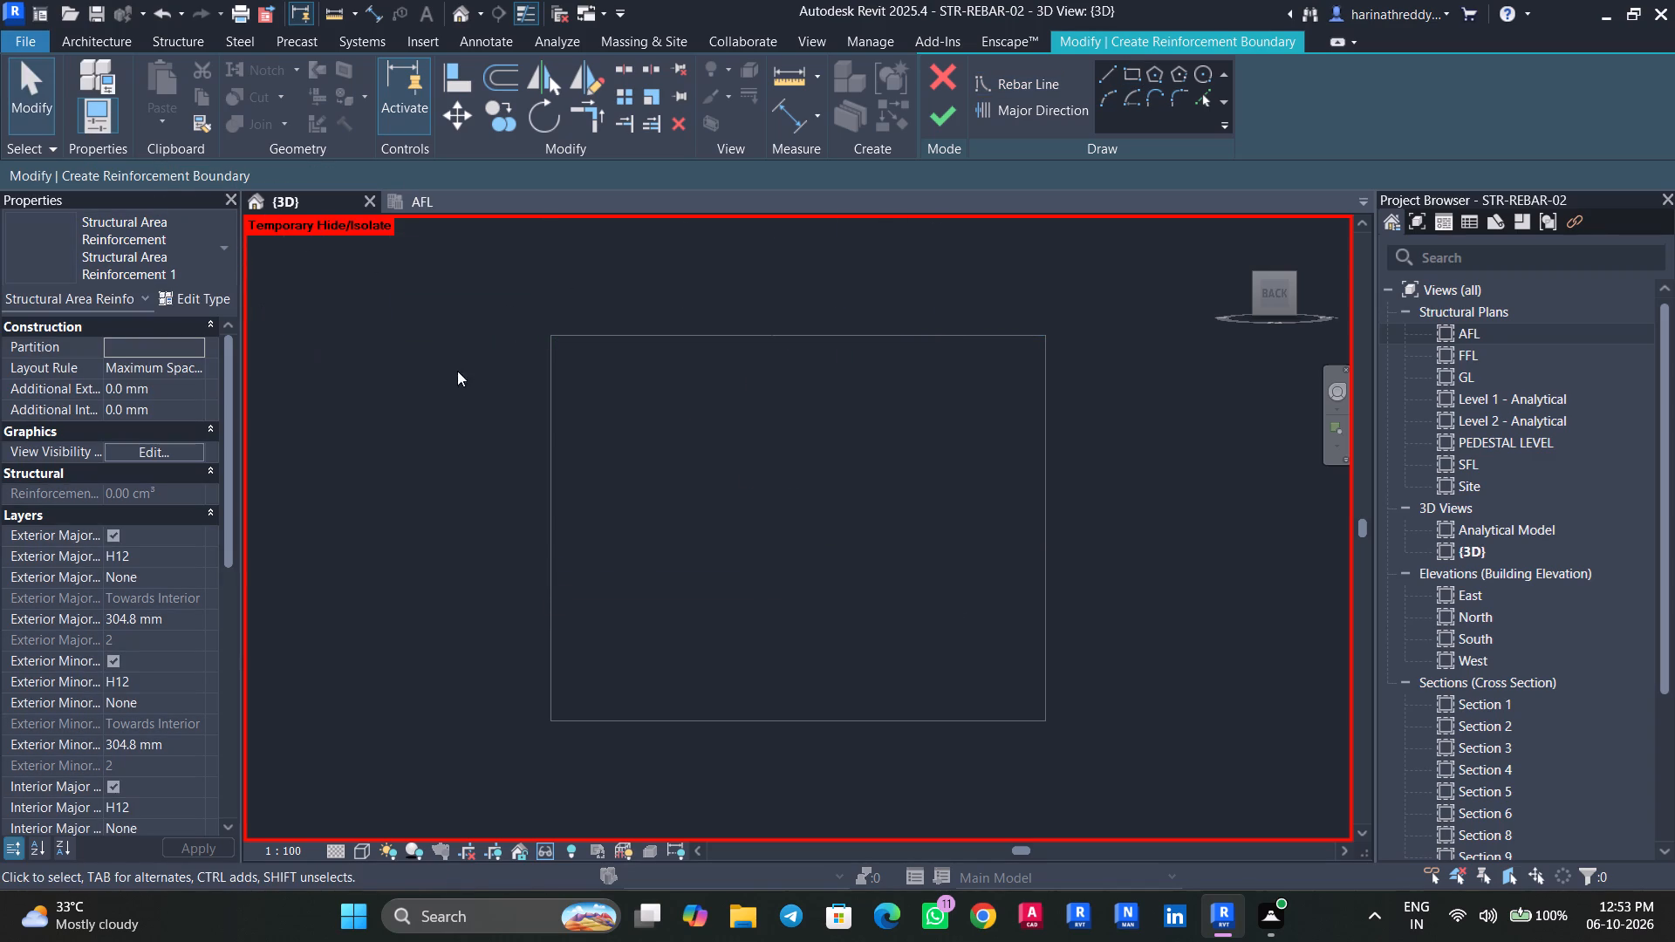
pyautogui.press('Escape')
# Sketch a rectangular reinforcement boundary offset 50 mm inside the wall's outline and finish the area reinforcement.
pyautogui.click(1132, 72)
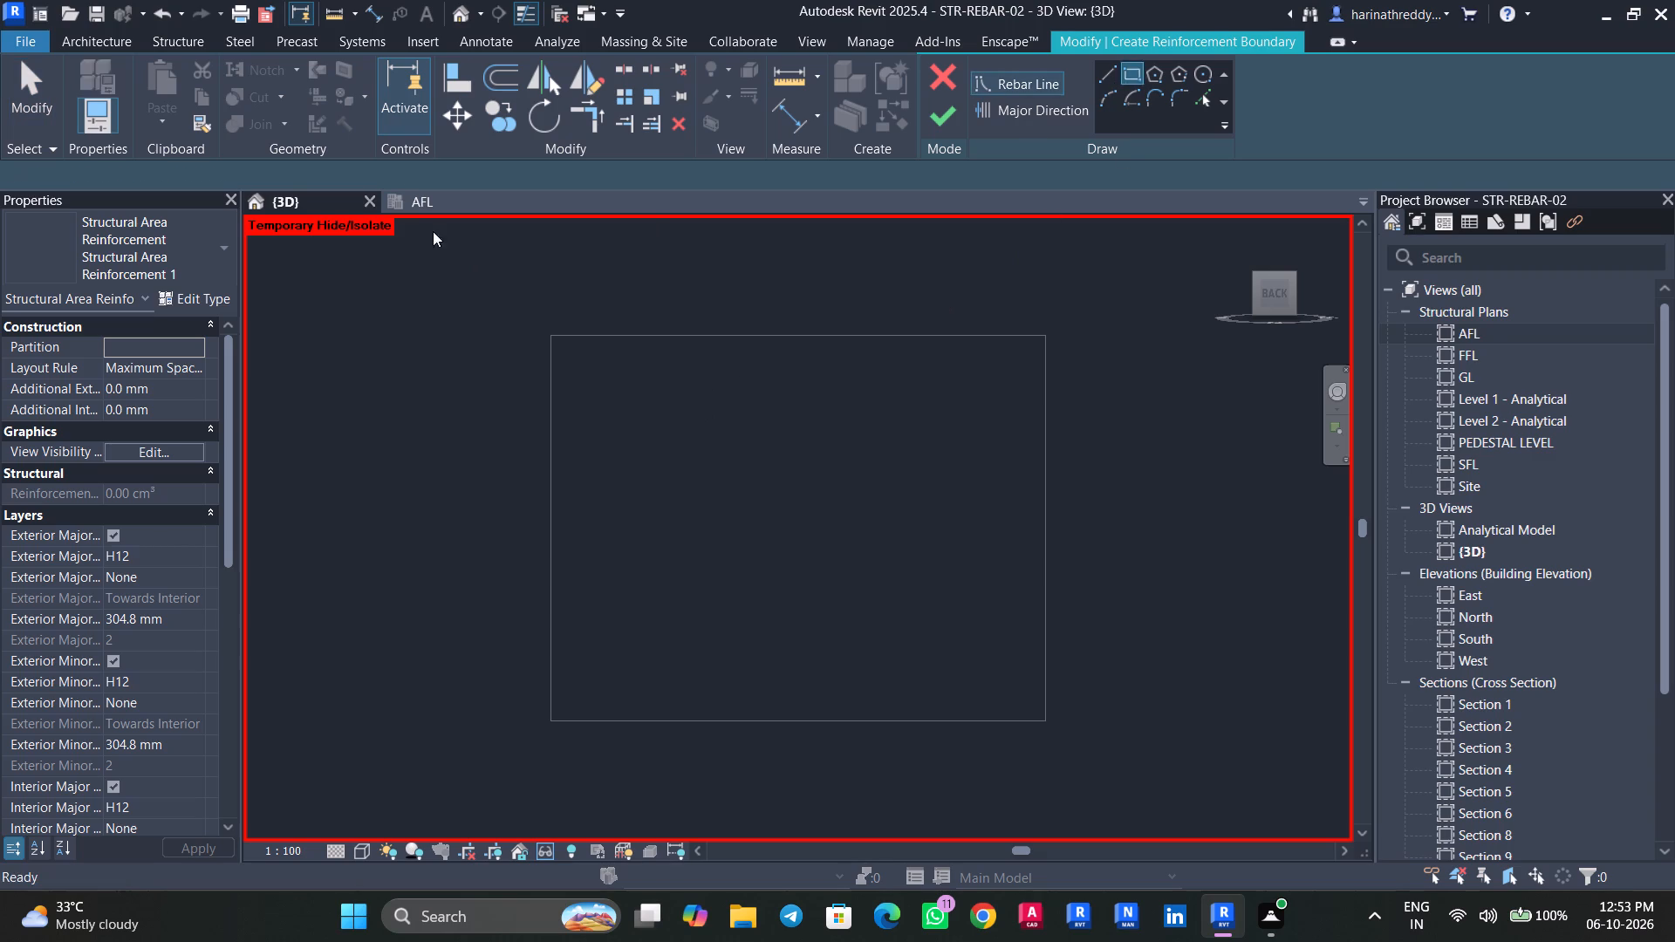
pyautogui.moveTo(171, 176); pyautogui.dragTo(120, 176)
pyautogui.write('50MM')
pyautogui.press('Return')
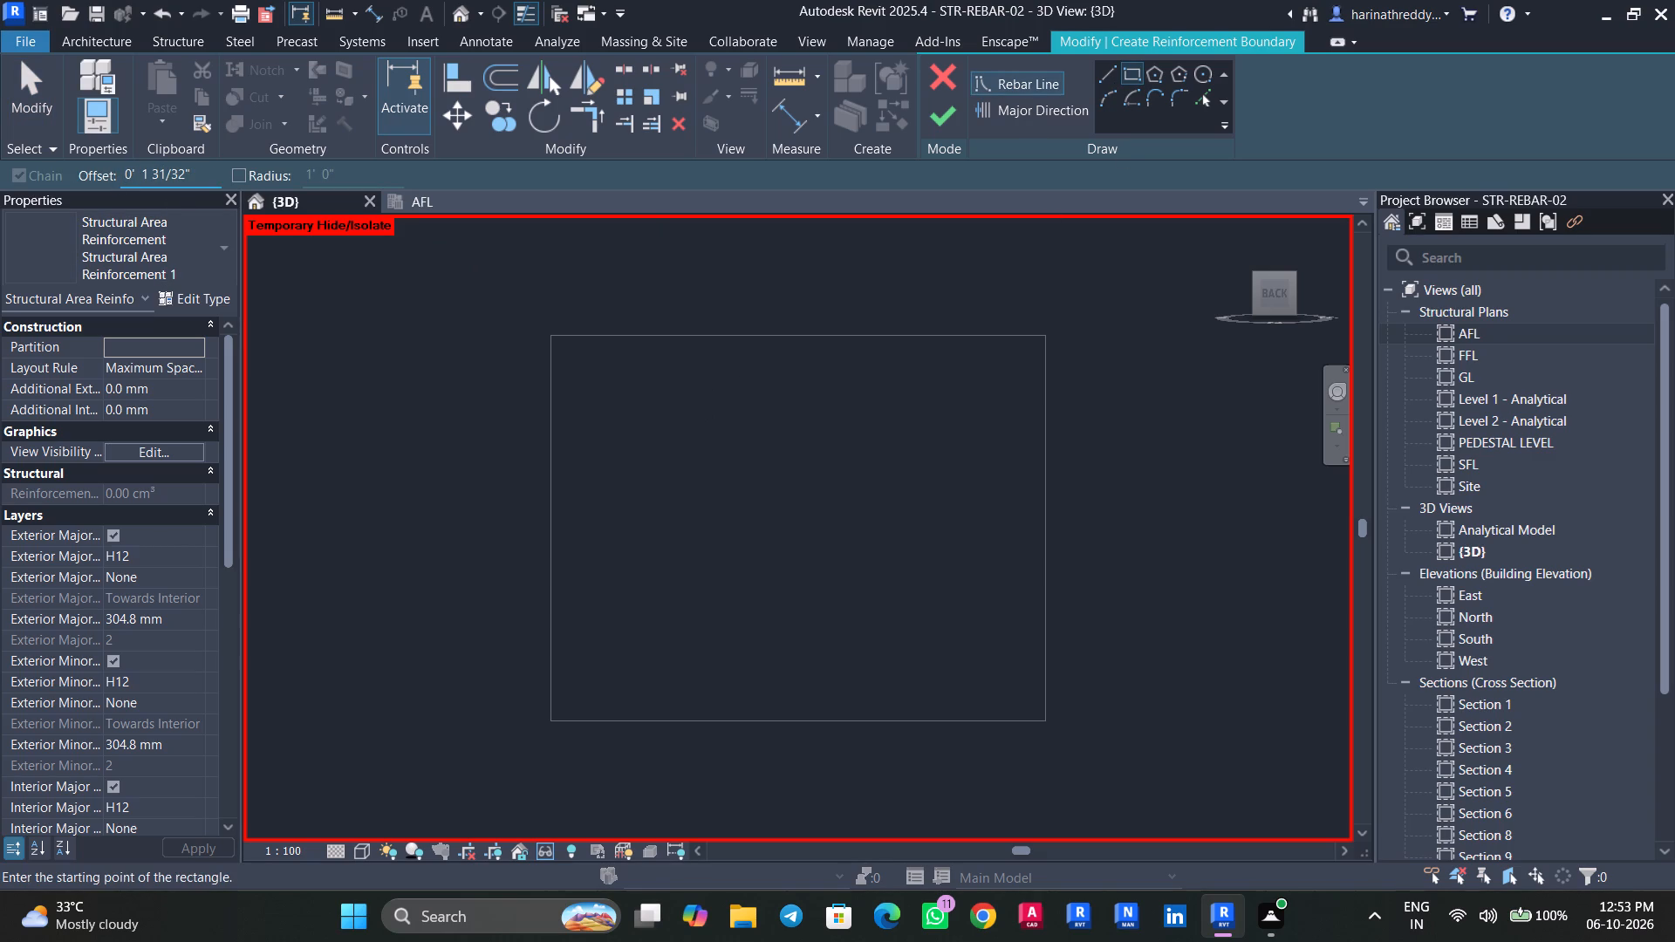
pyautogui.click(548, 336)
pyautogui.press('space')
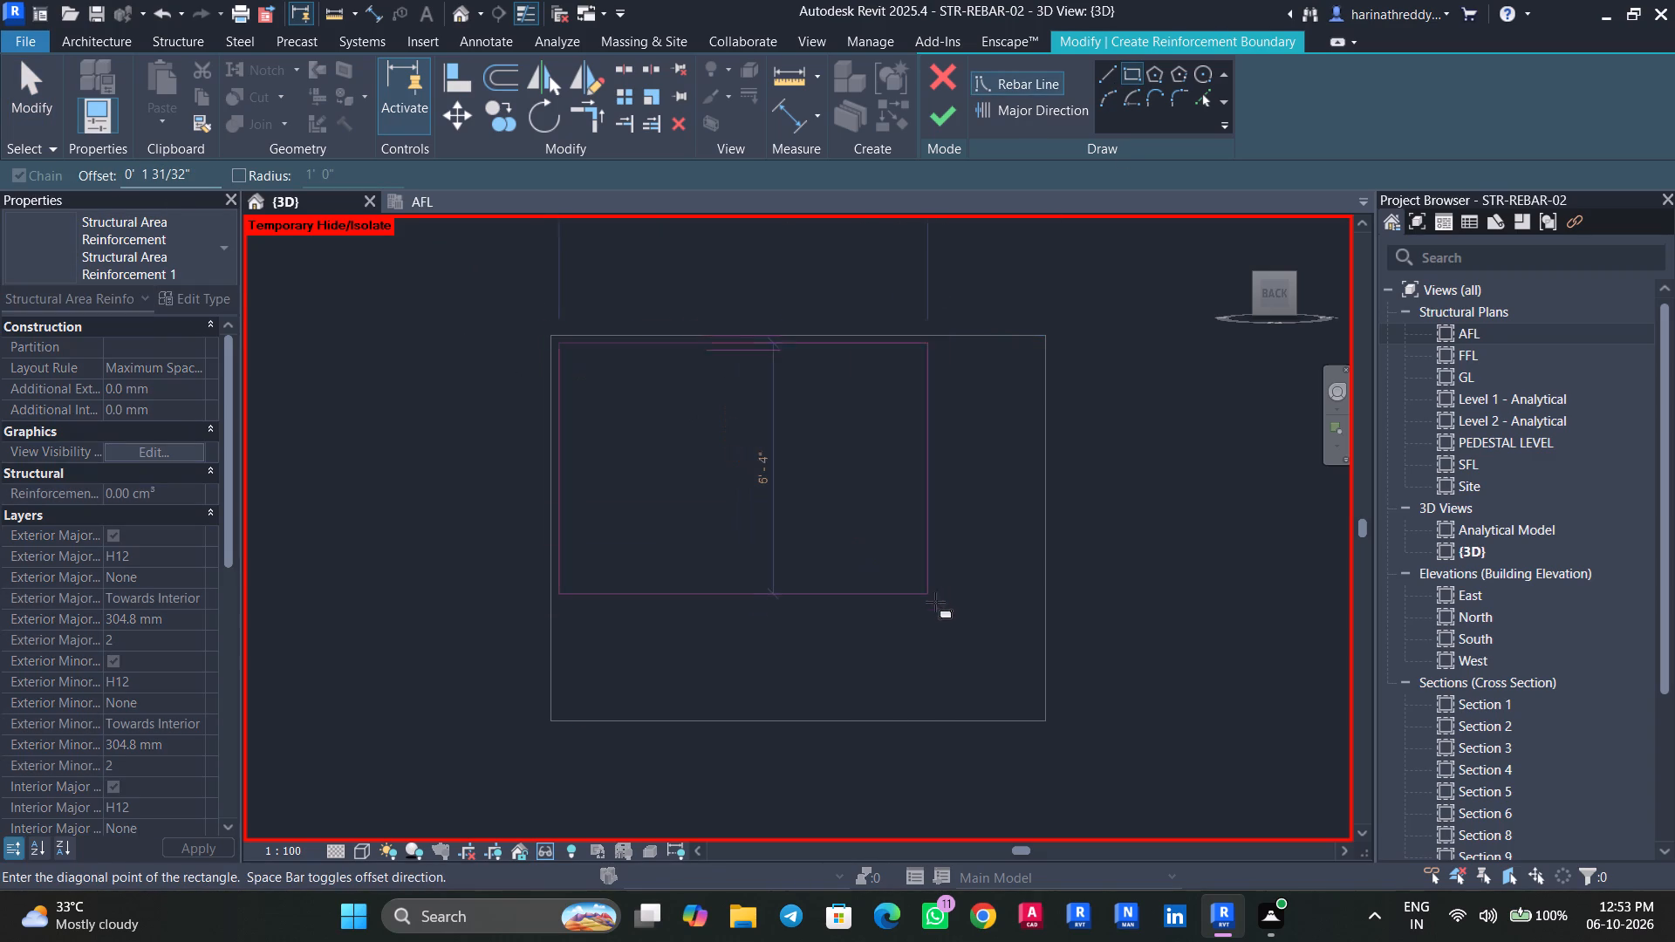
pyautogui.scroll(4, 1014, 700)
pyautogui.click(1070, 738)
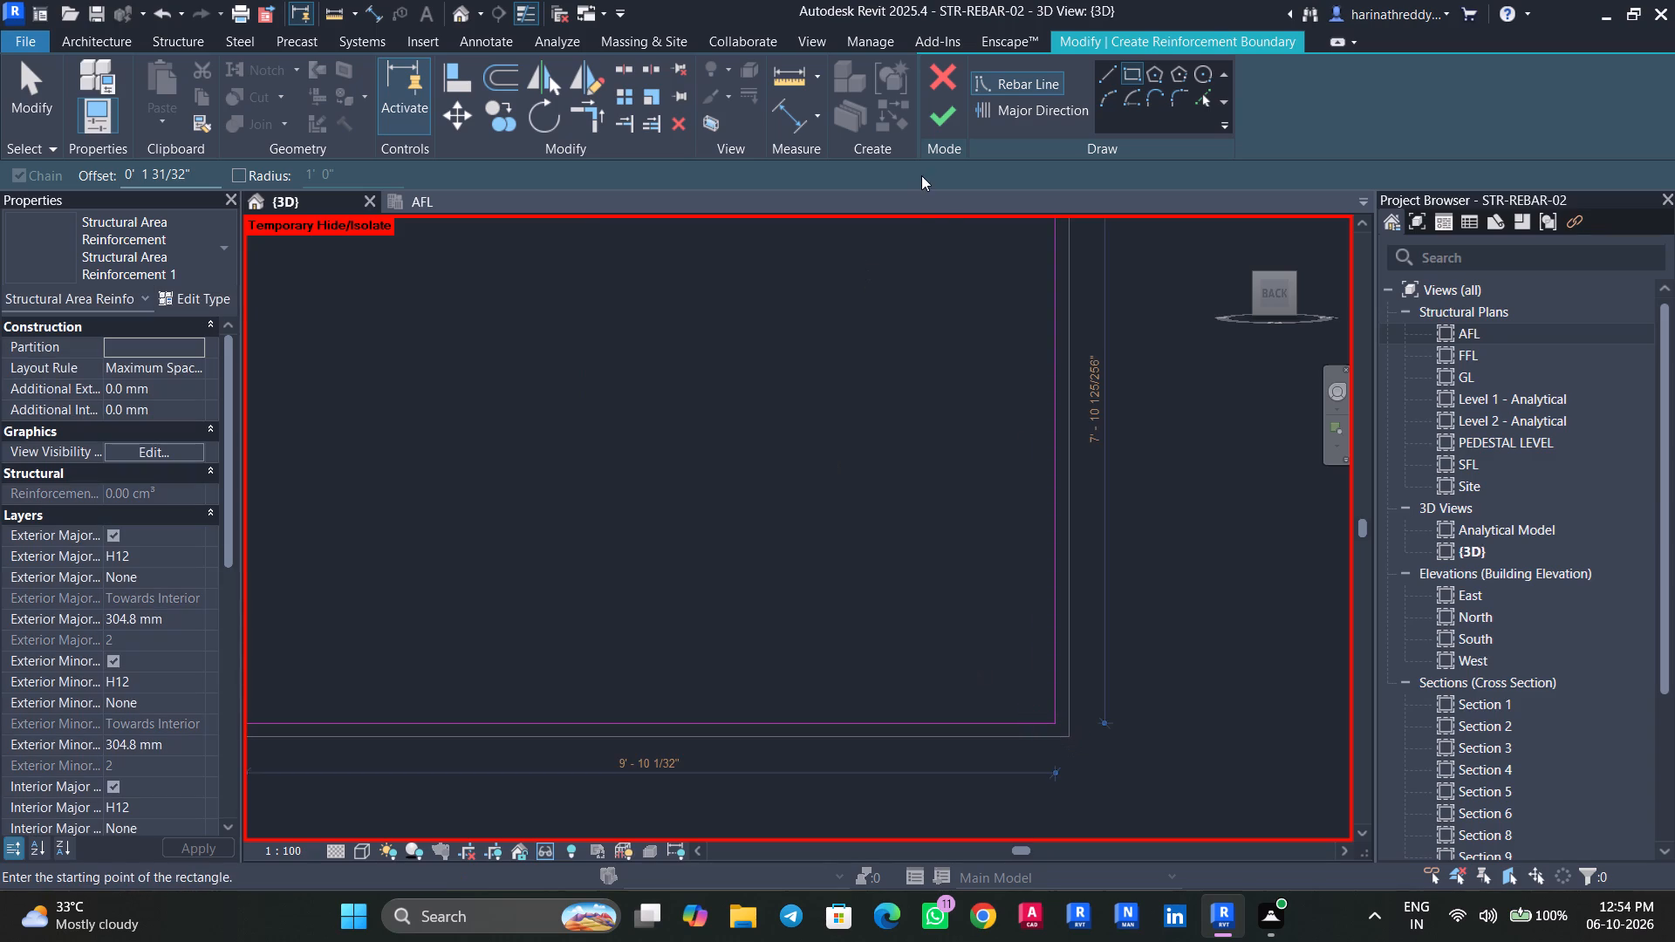
pyautogui.click(945, 115)
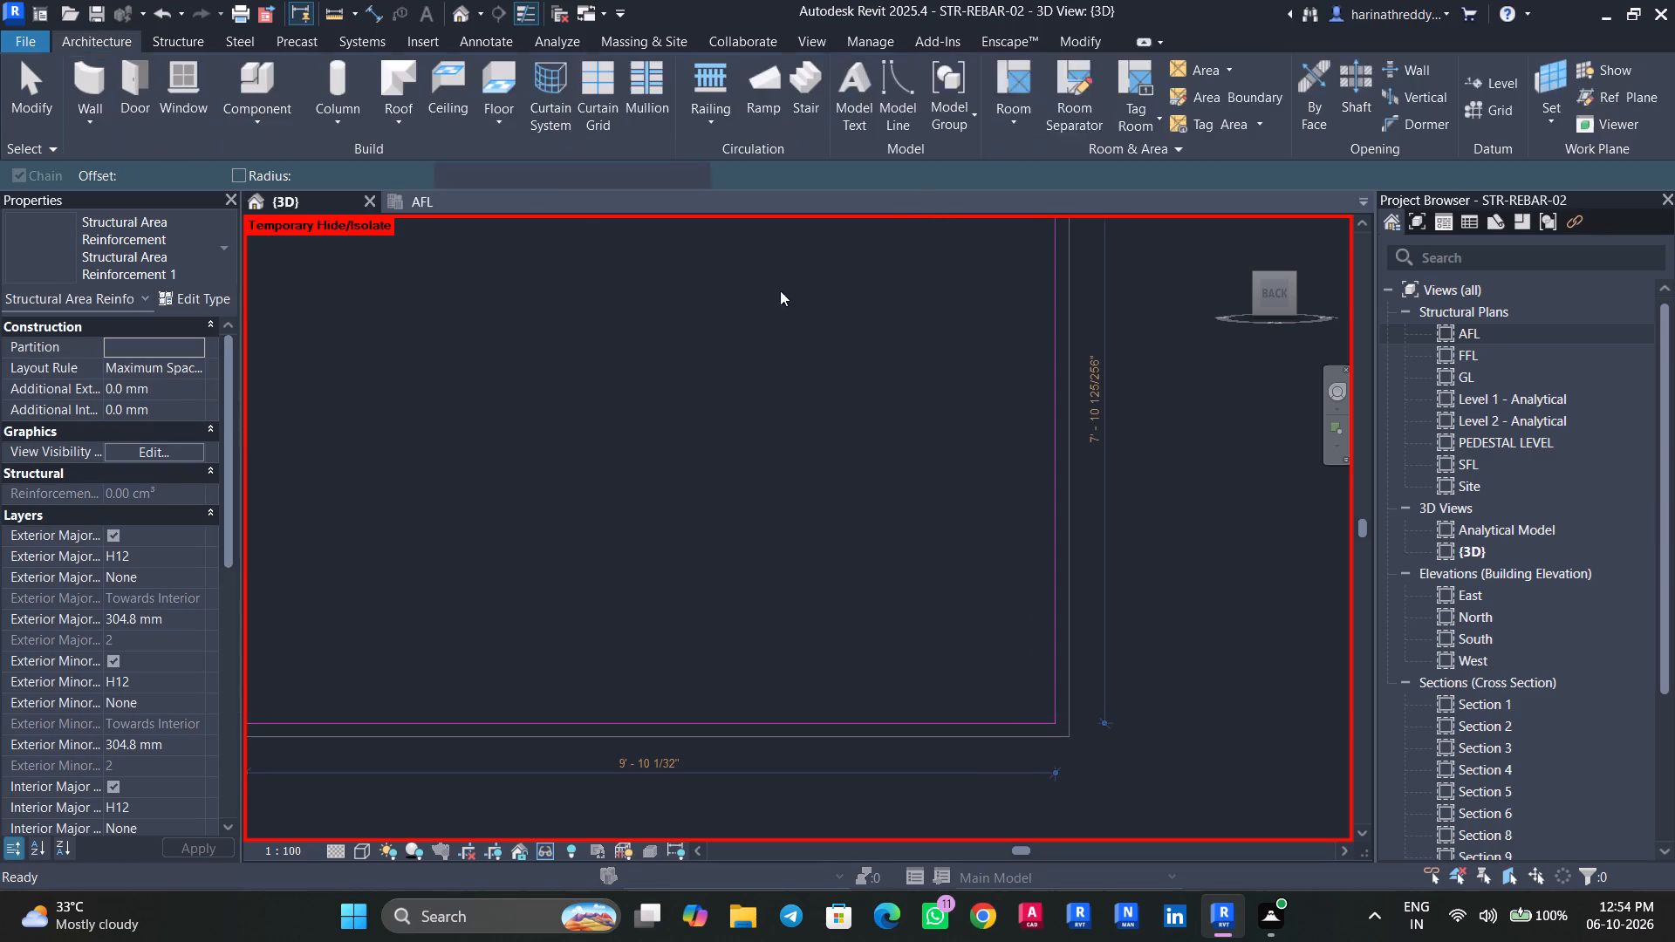
# Set the 3D view back to Realistic display with Fine detail, angled to show the reinforced wall and the walls behind it.
pyautogui.scroll(-5, 458, 520)
pyautogui.scroll(1, 458, 520)
pyautogui.scroll(-4, 458, 520)
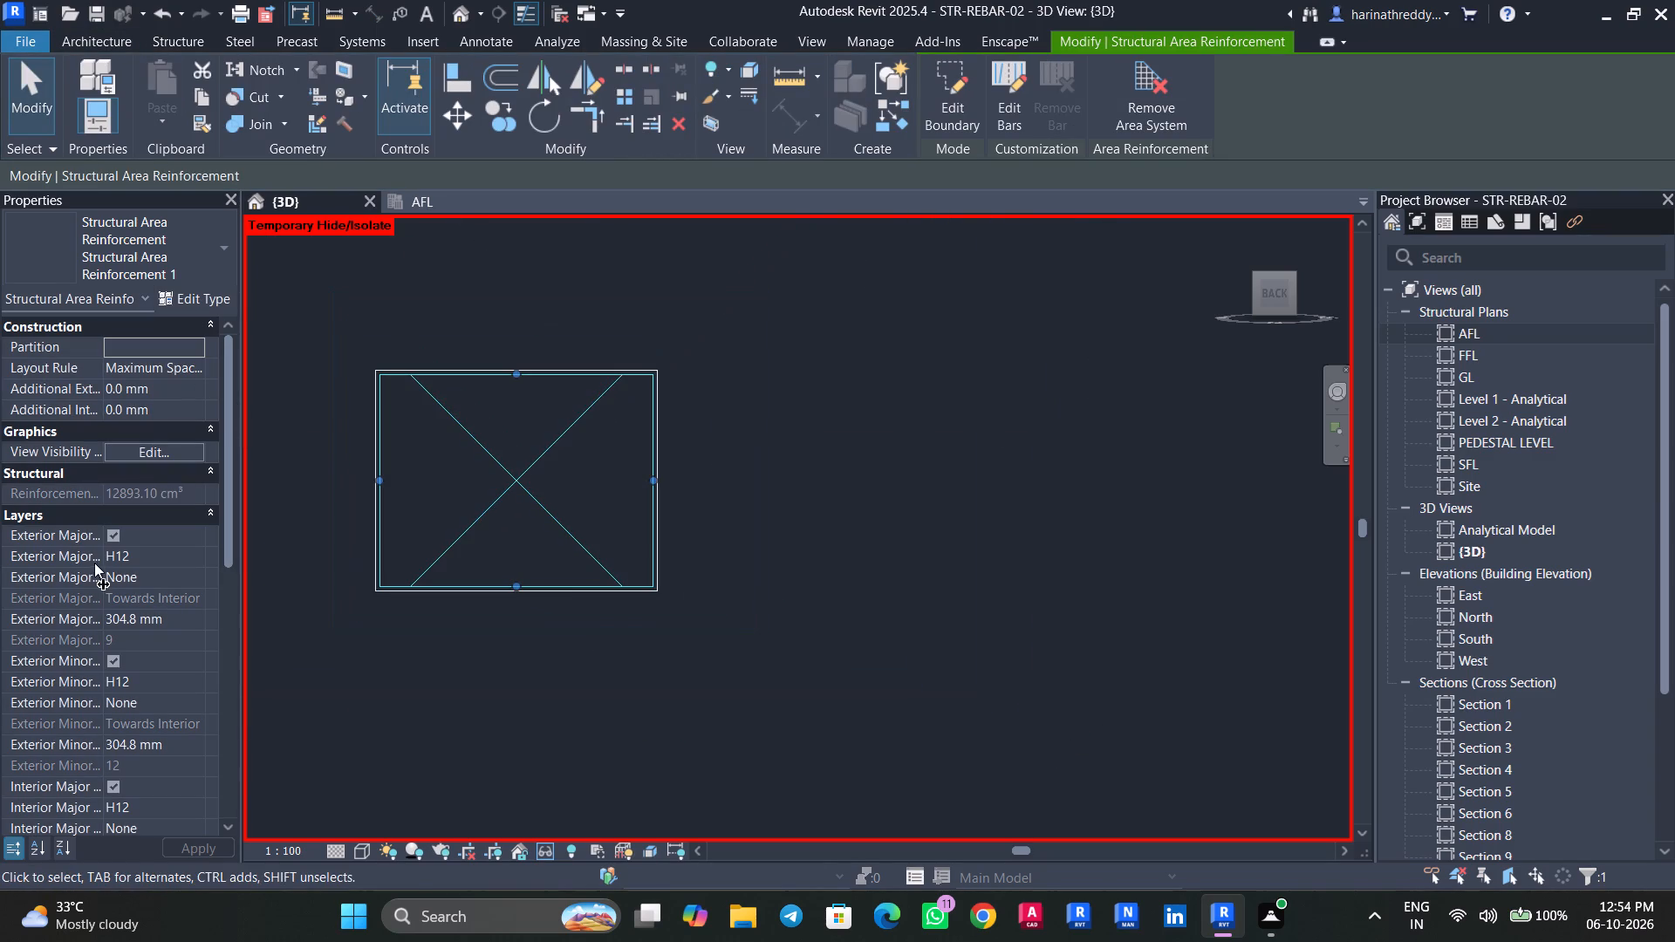
pyautogui.keyDown('shift'); pyautogui.moveTo(683, 637); pyautogui.dragTo(856, 737, button='middle'); pyautogui.keyUp('shift')
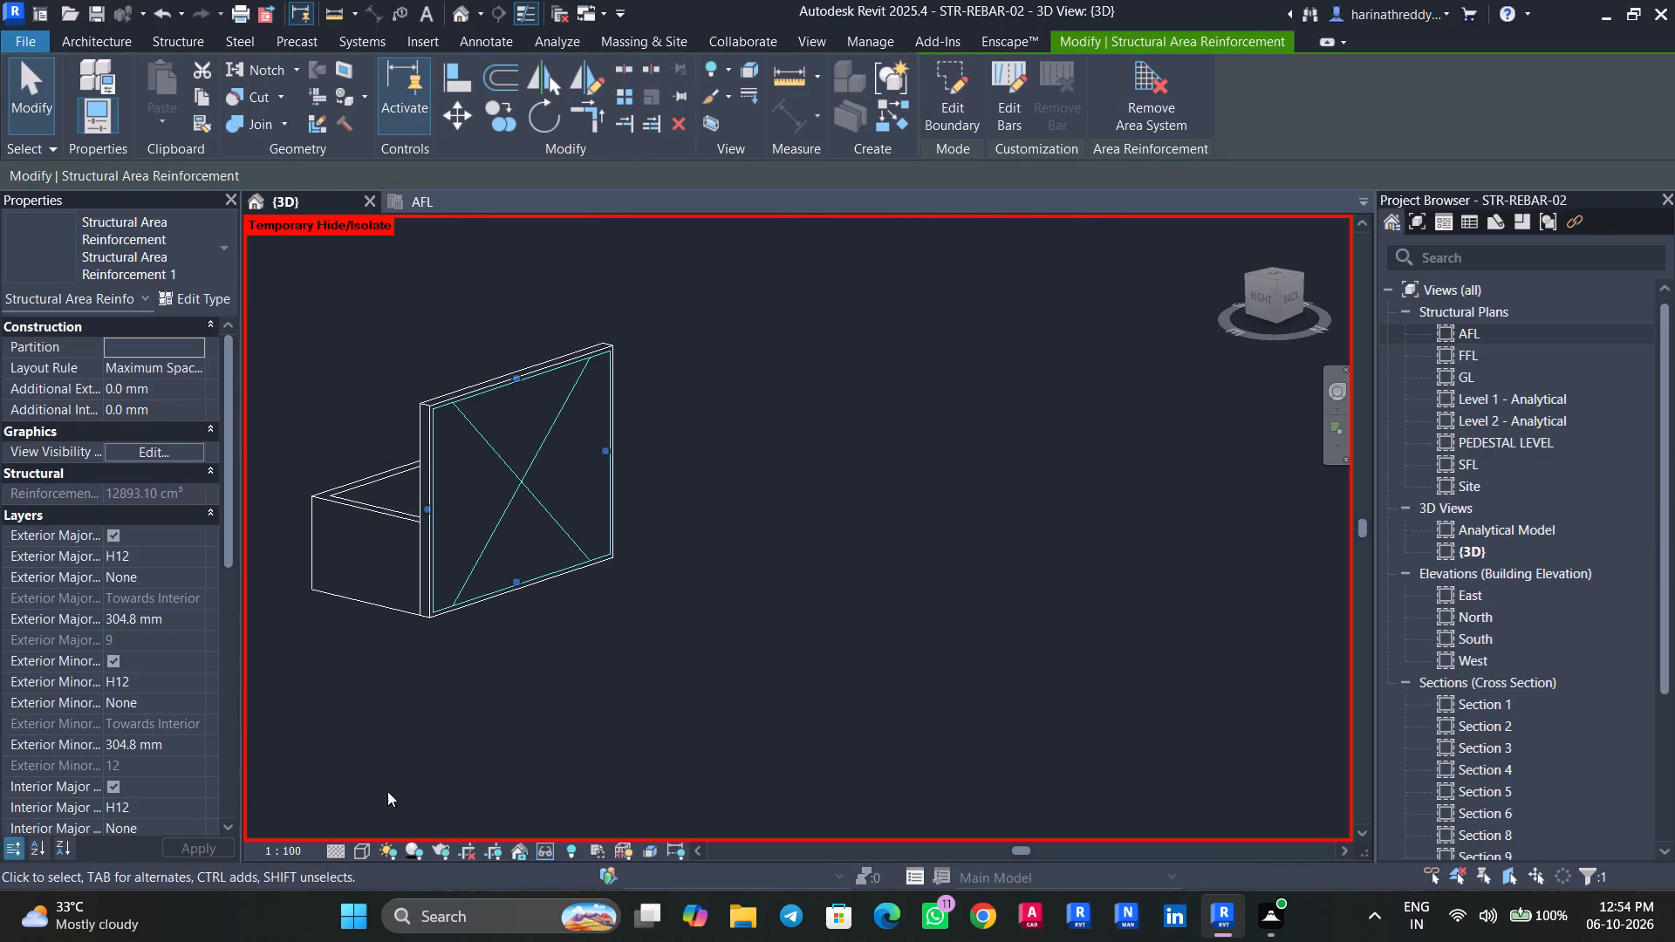
pyautogui.click(365, 850)
pyautogui.click(373, 830)
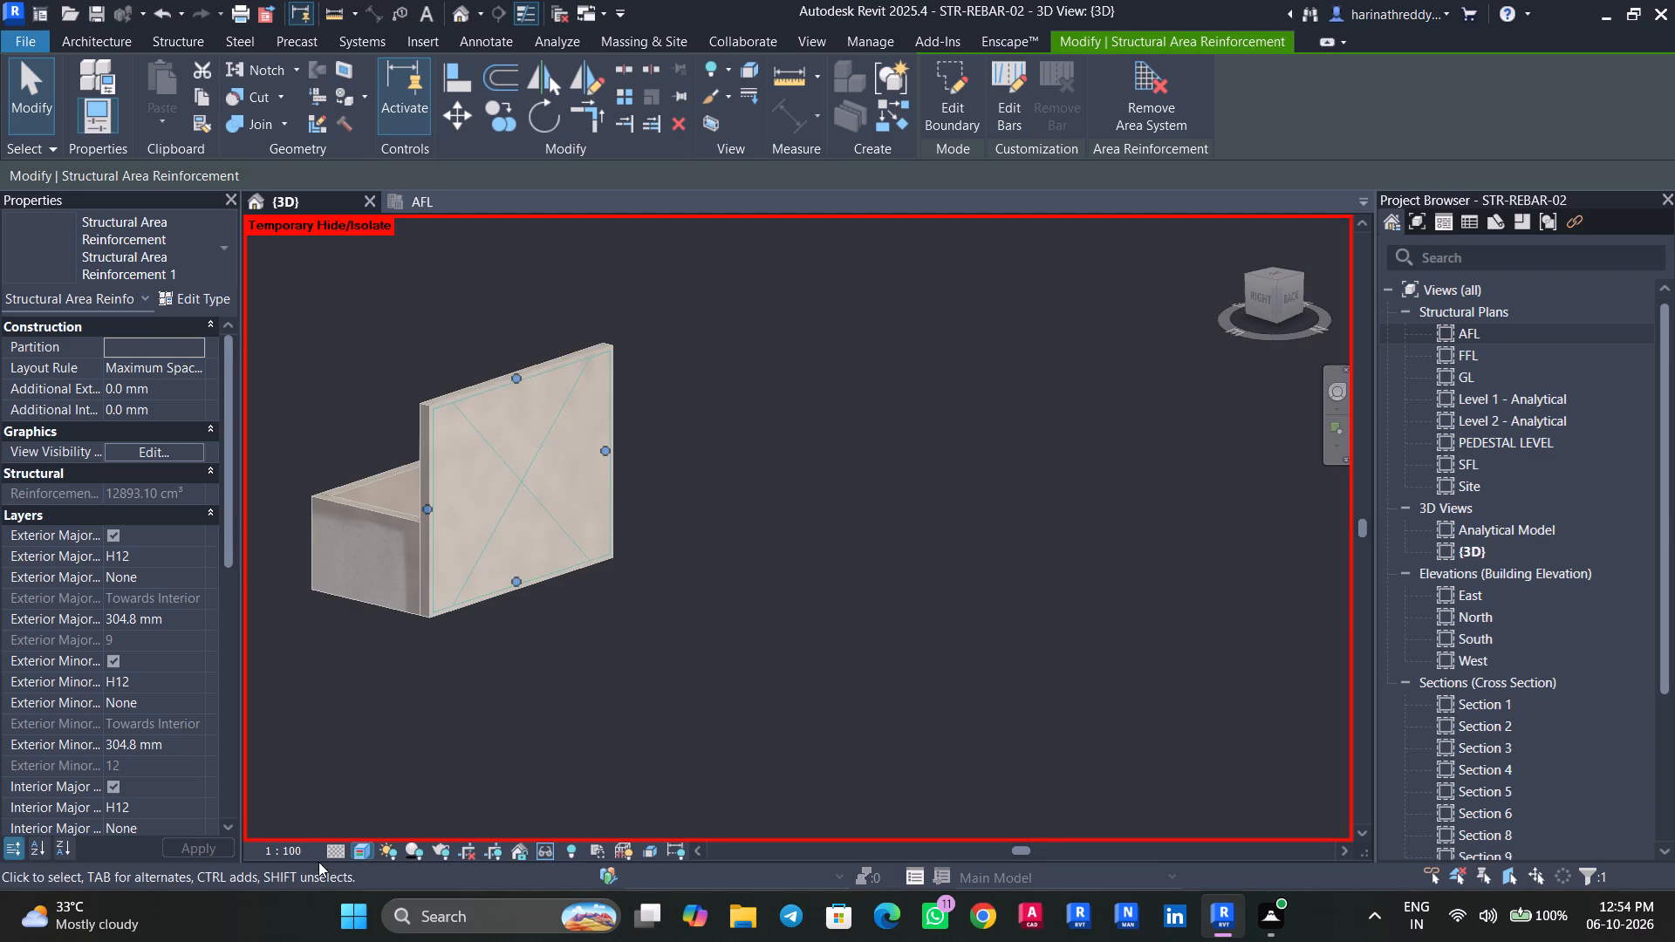
pyautogui.click(330, 859)
pyautogui.click(344, 830)
pyautogui.scroll(2, 454, 477)
pyautogui.scroll(-1, 454, 477)
pyautogui.scroll(3, 454, 477)
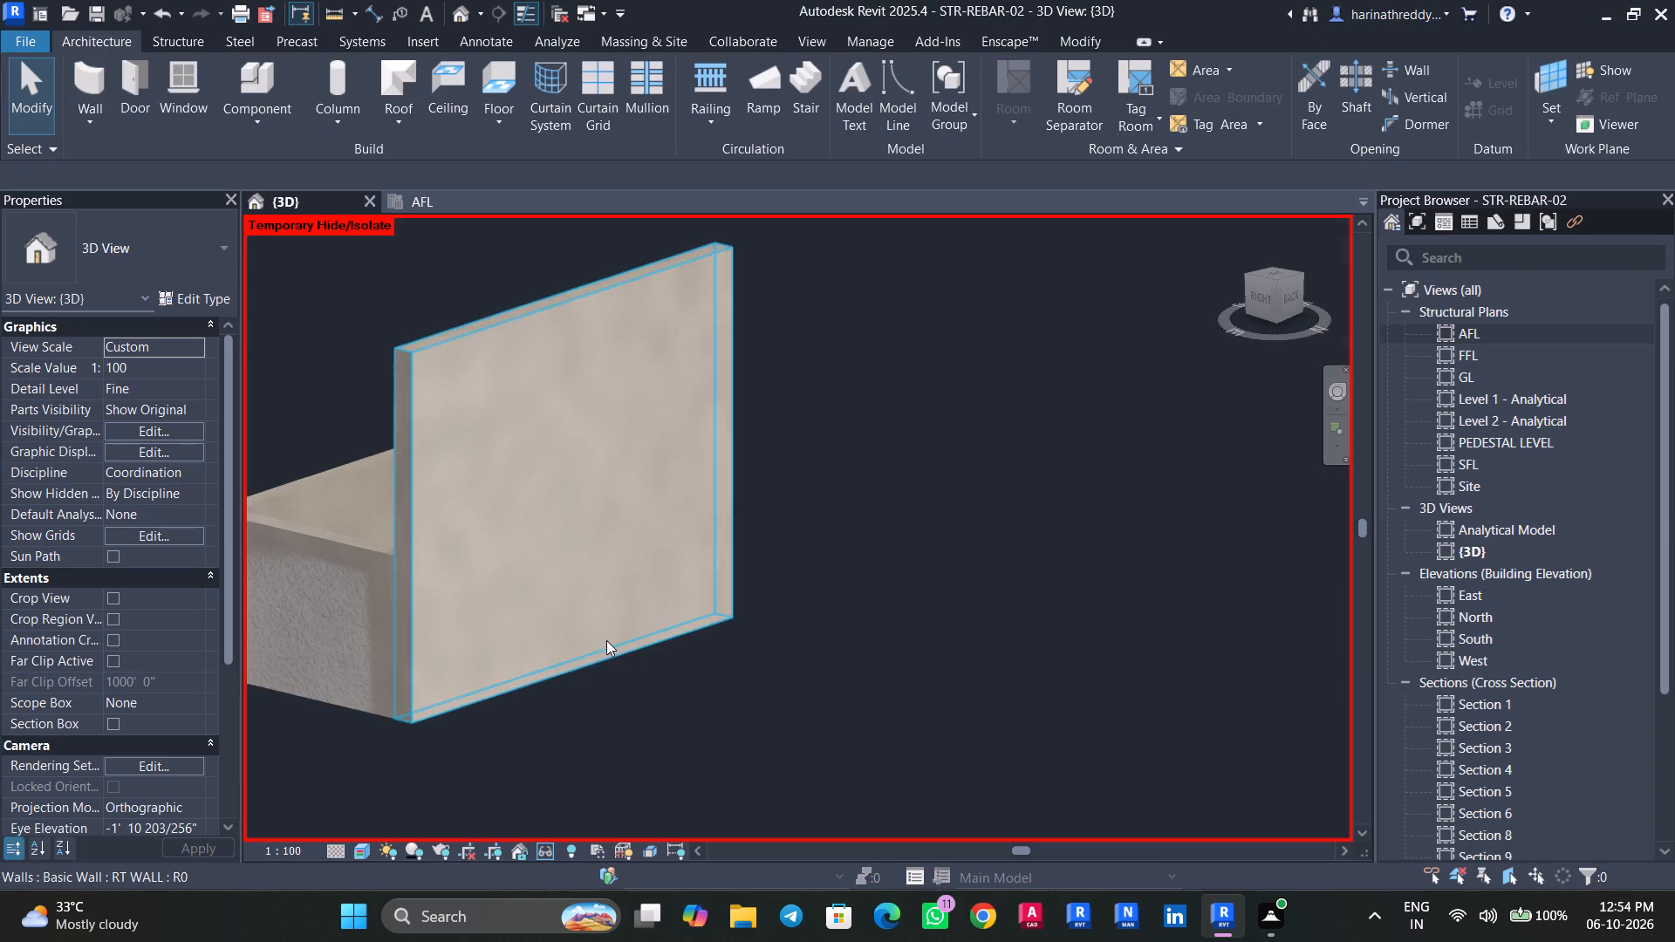
# Check the visibility of the structural reinforcement and rebar model categories in the 3D view's graphic overrides.
pyautogui.press('v')
pyautogui.press('v')
pyautogui.click(669, 468)
pyautogui.press('s')
pyautogui.scroll(-1, 715, 565)
pyautogui.scroll(1, 715, 565)
pyautogui.scroll(-4, 715, 565)
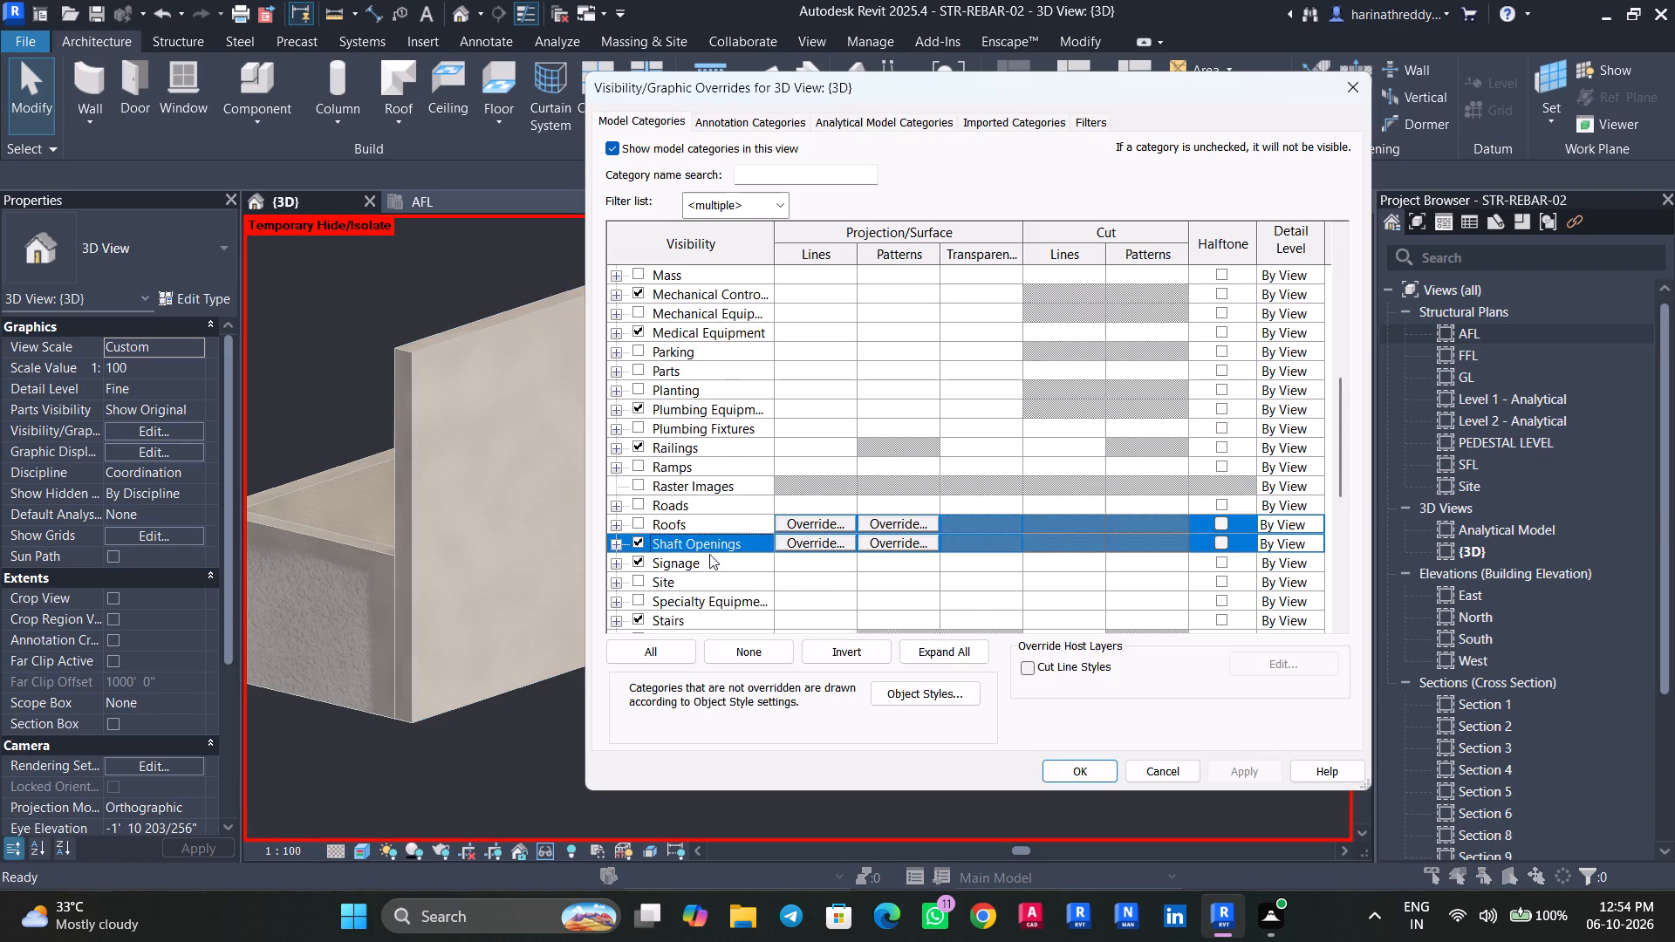
pyautogui.scroll(-15, 709, 554)
pyautogui.scroll(1, 709, 554)
pyautogui.scroll(-1, 709, 554)
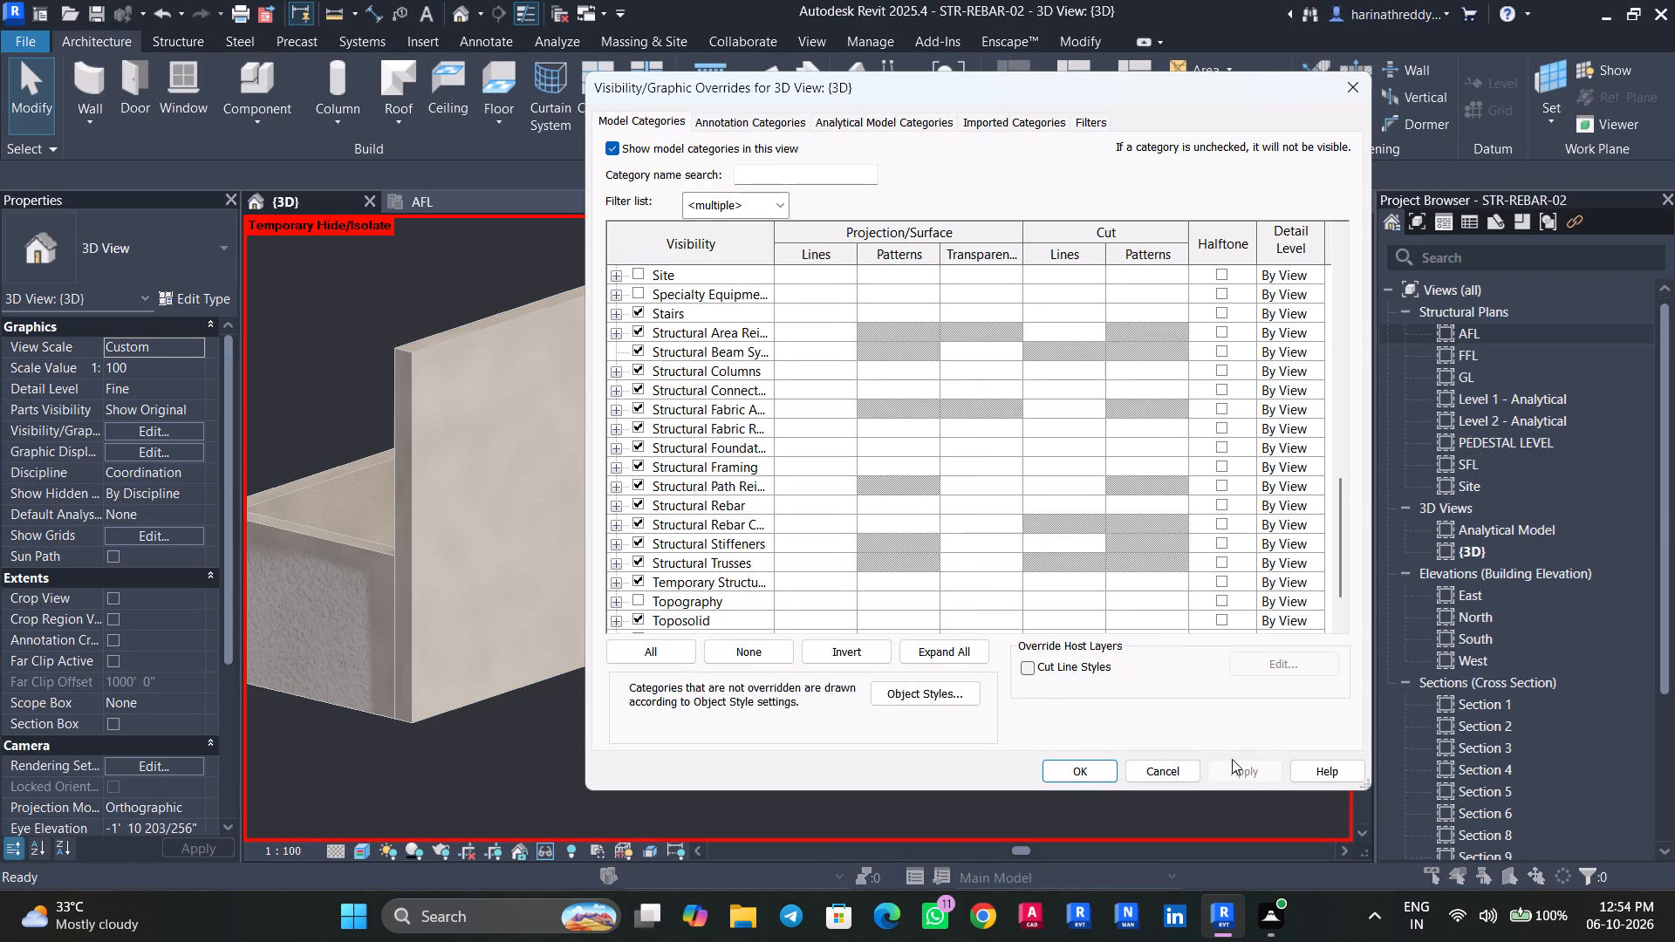
pyautogui.click(1062, 770)
pyautogui.press('Escape')
# Set the wall's area reinforcement to show unobscured in the {3D} view.
pyautogui.click(508, 337)
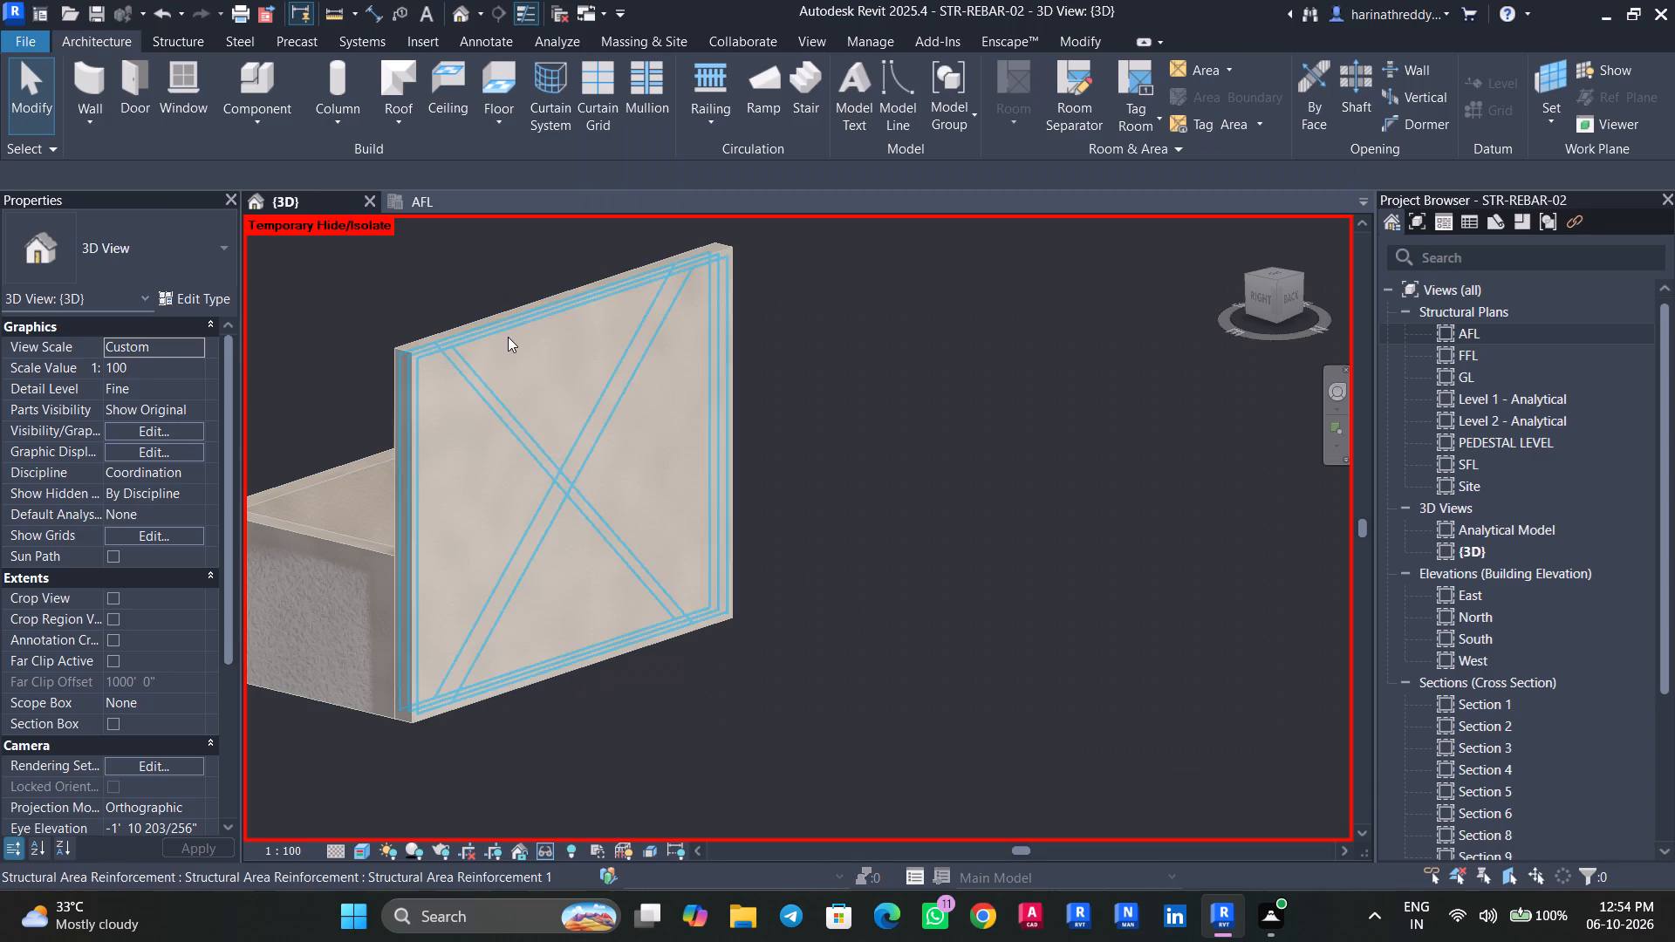
pyautogui.press('Escape')
pyautogui.click(496, 386)
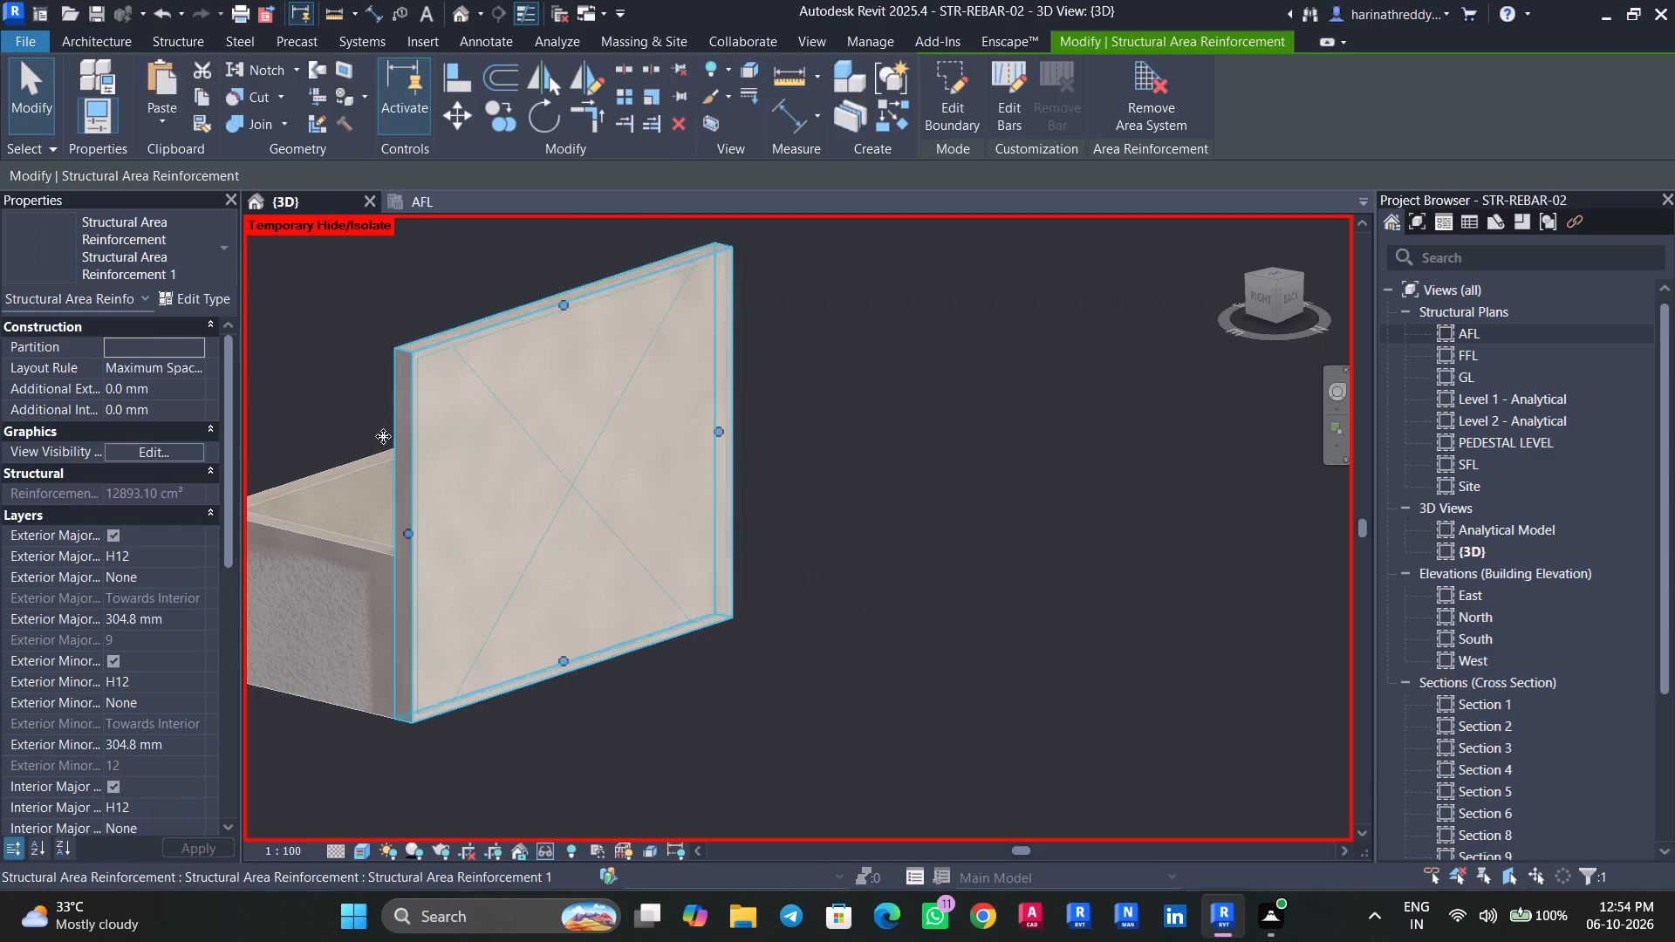
pyautogui.click(161, 457)
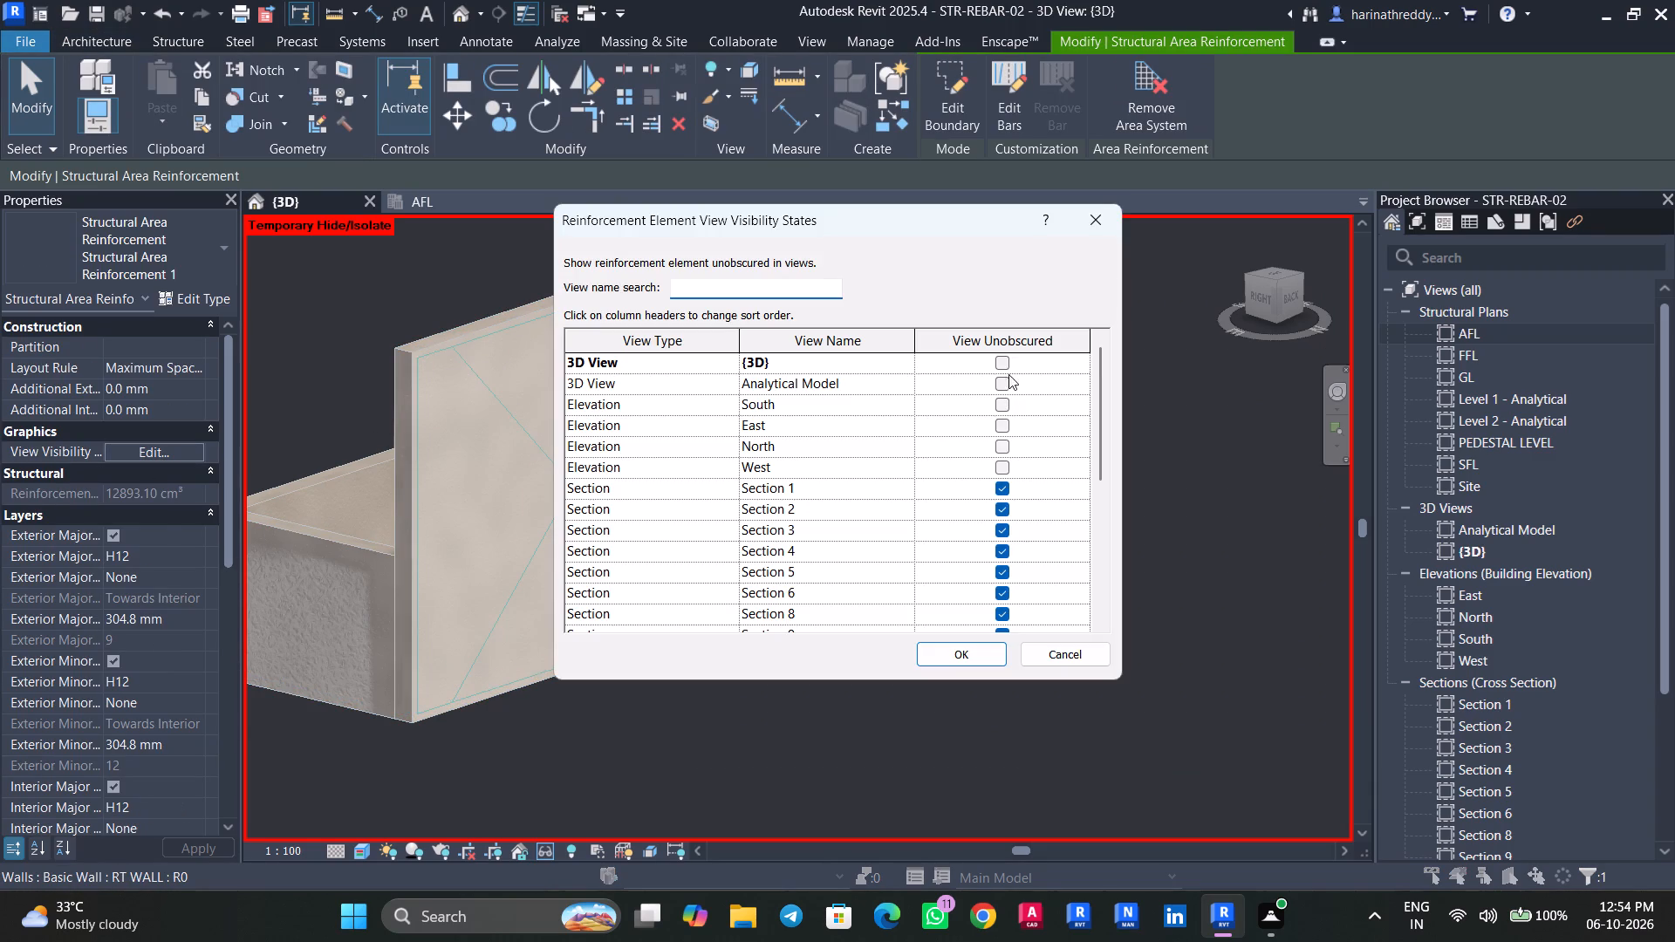
pyautogui.click(1003, 365)
pyautogui.click(950, 658)
pyautogui.press('Escape')
pyautogui.press('Escape')
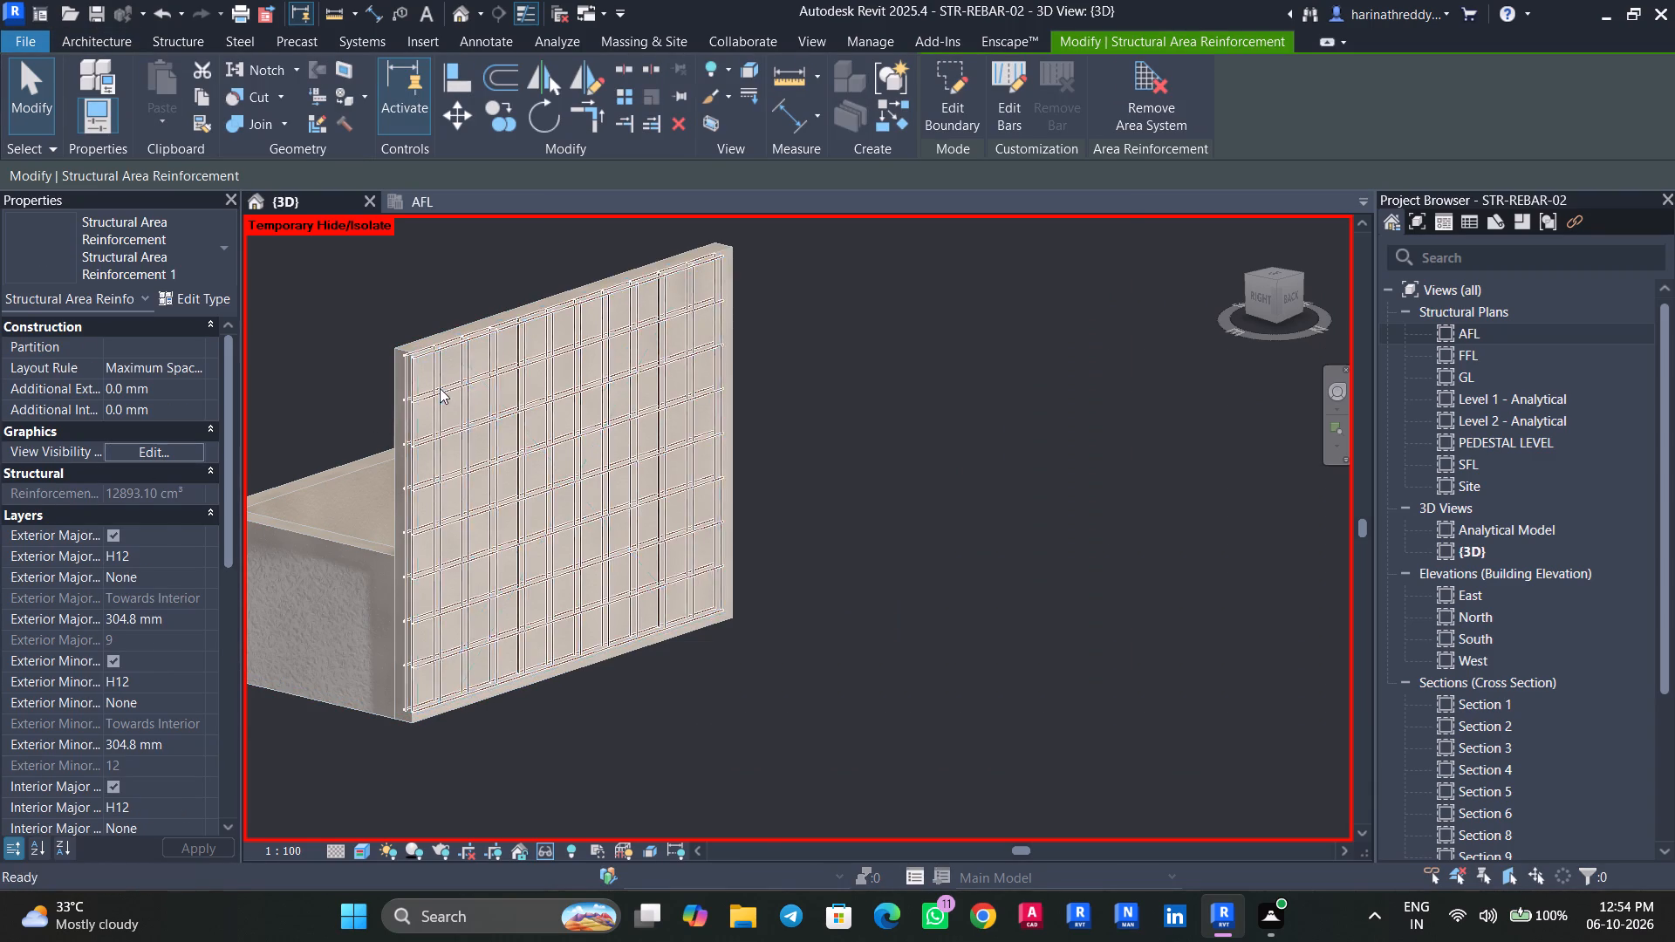
# Examine the rebar grid in the wall up close, along with the wall's structural properties.
pyautogui.scroll(10, 439, 387)
pyautogui.scroll(-3, 439, 382)
pyautogui.moveTo(441, 398); pyautogui.dragTo(476, 548, button='middle')
pyautogui.scroll(-3, 475, 520)
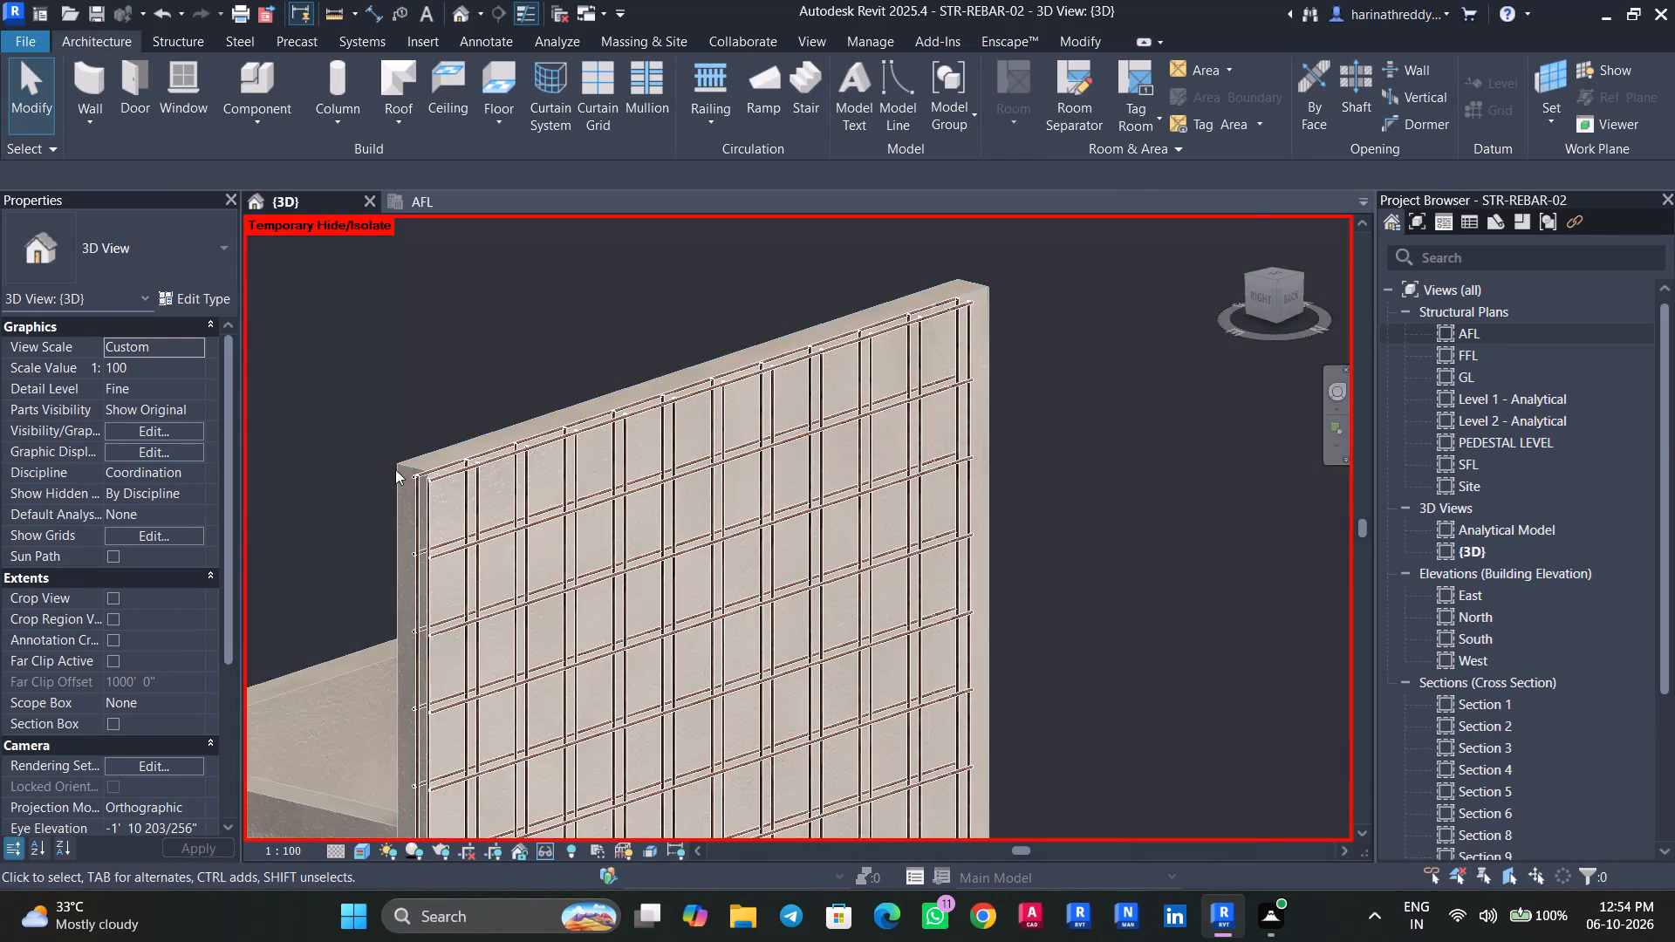
pyautogui.click(395, 469)
pyautogui.moveTo(384, 471); pyautogui.dragTo(378, 318, button='middle')
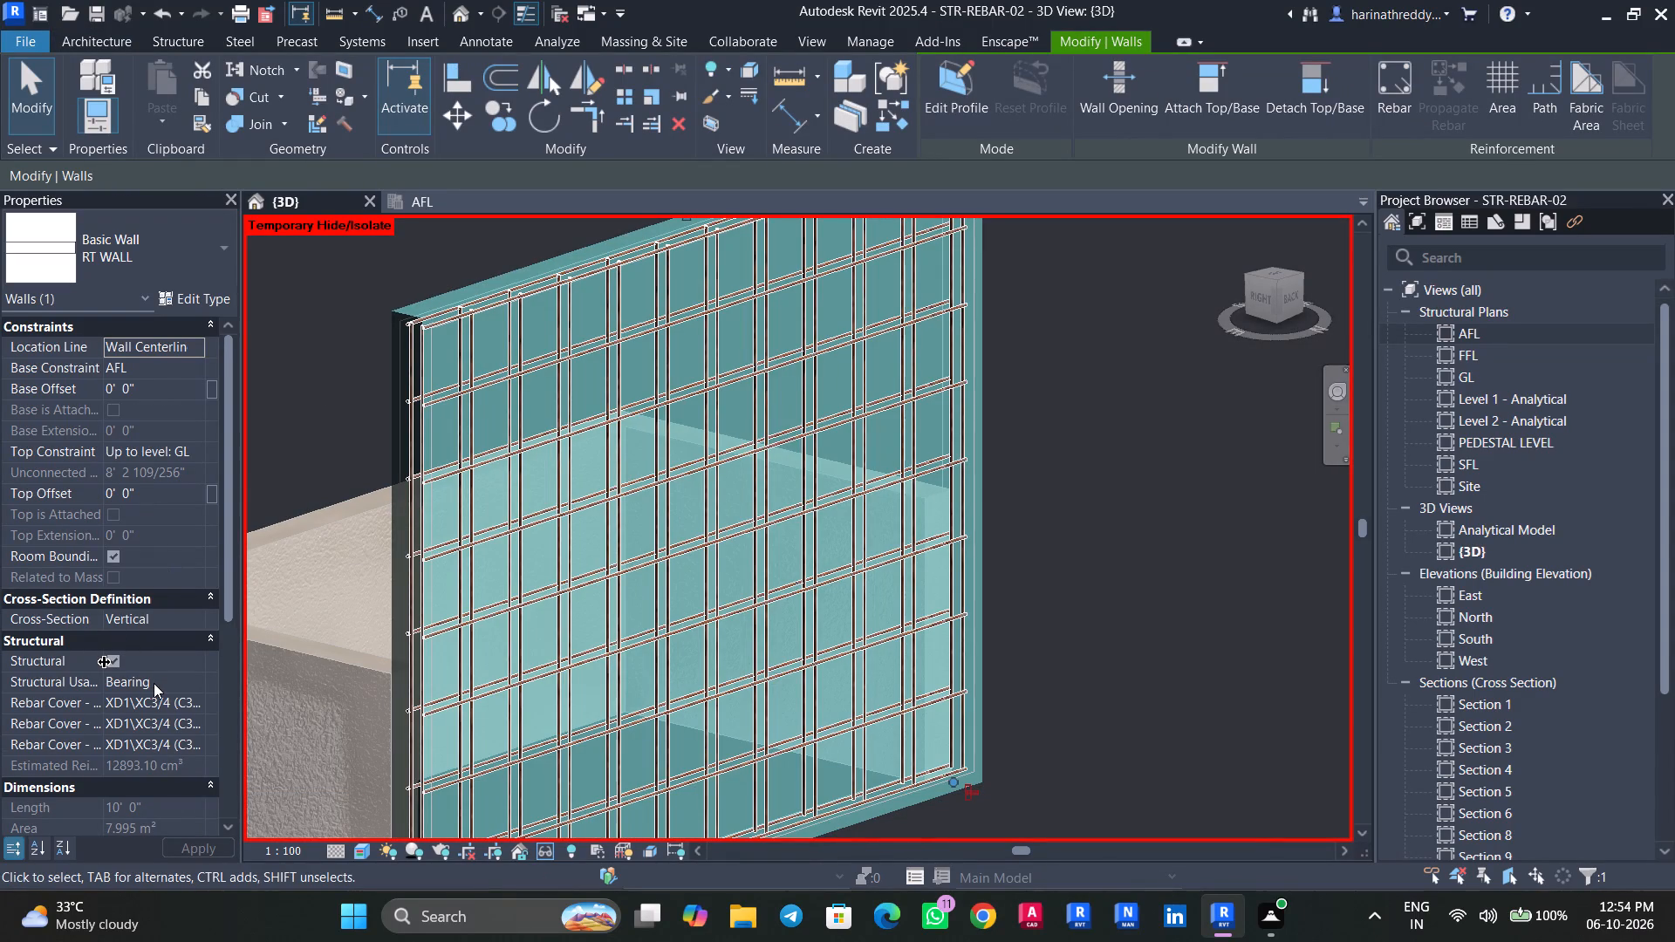
pyautogui.press('Escape')
pyautogui.press('Escape')
pyautogui.press('Escape')
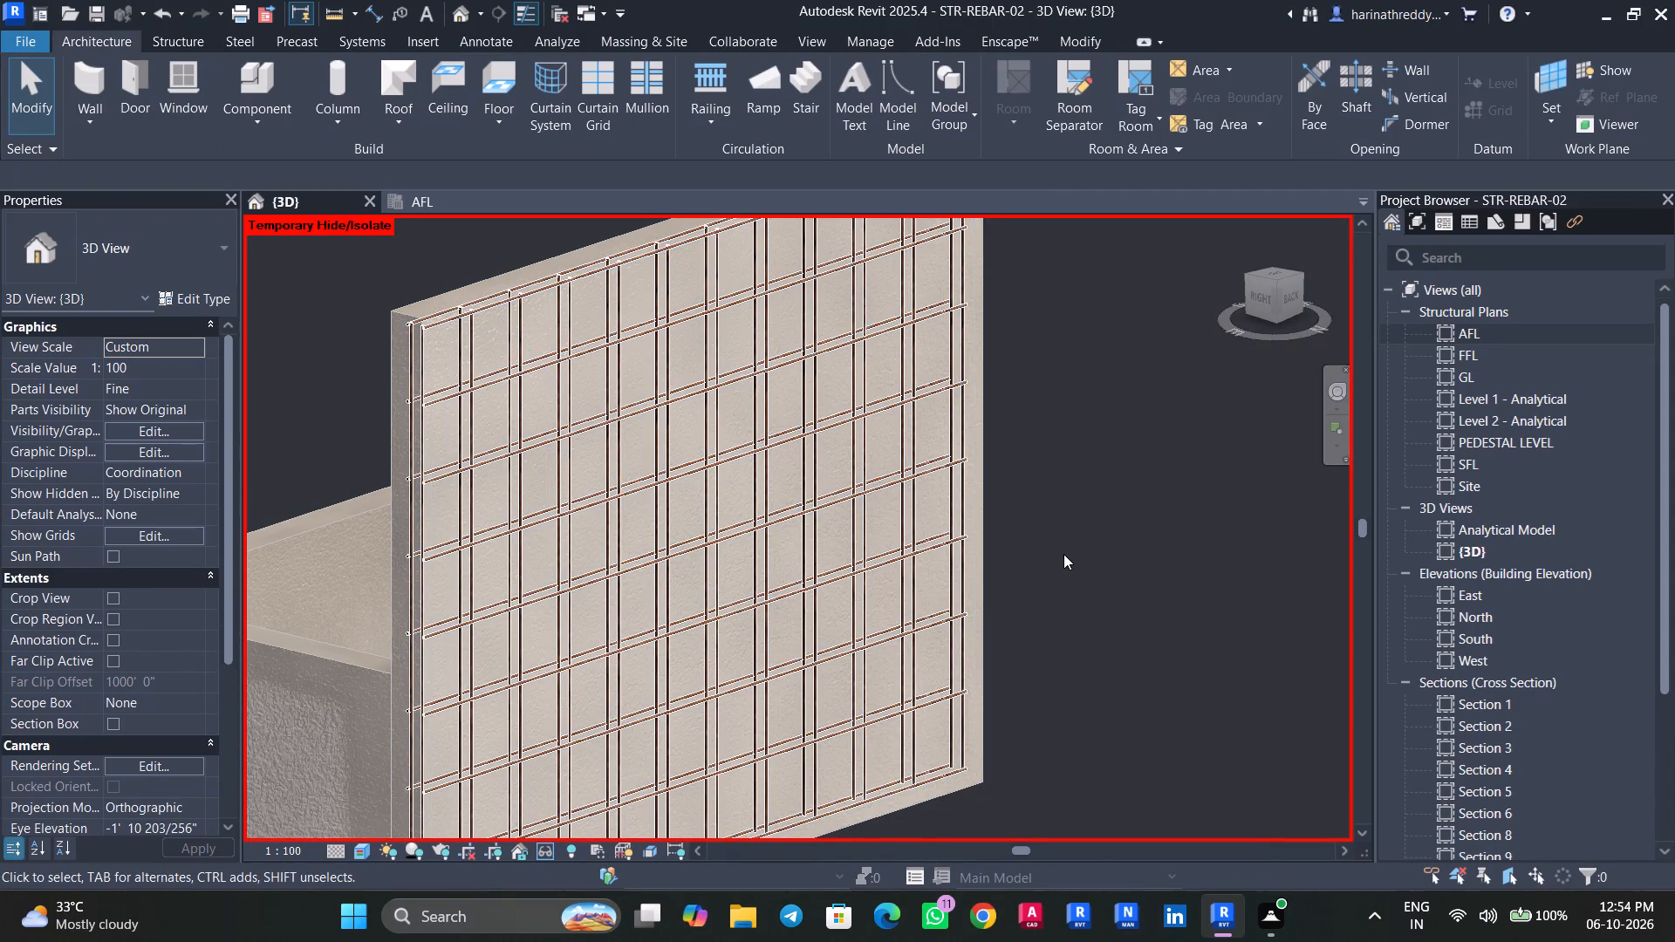
# Save the project.
pyautogui.hotkey('ctrl', 's')
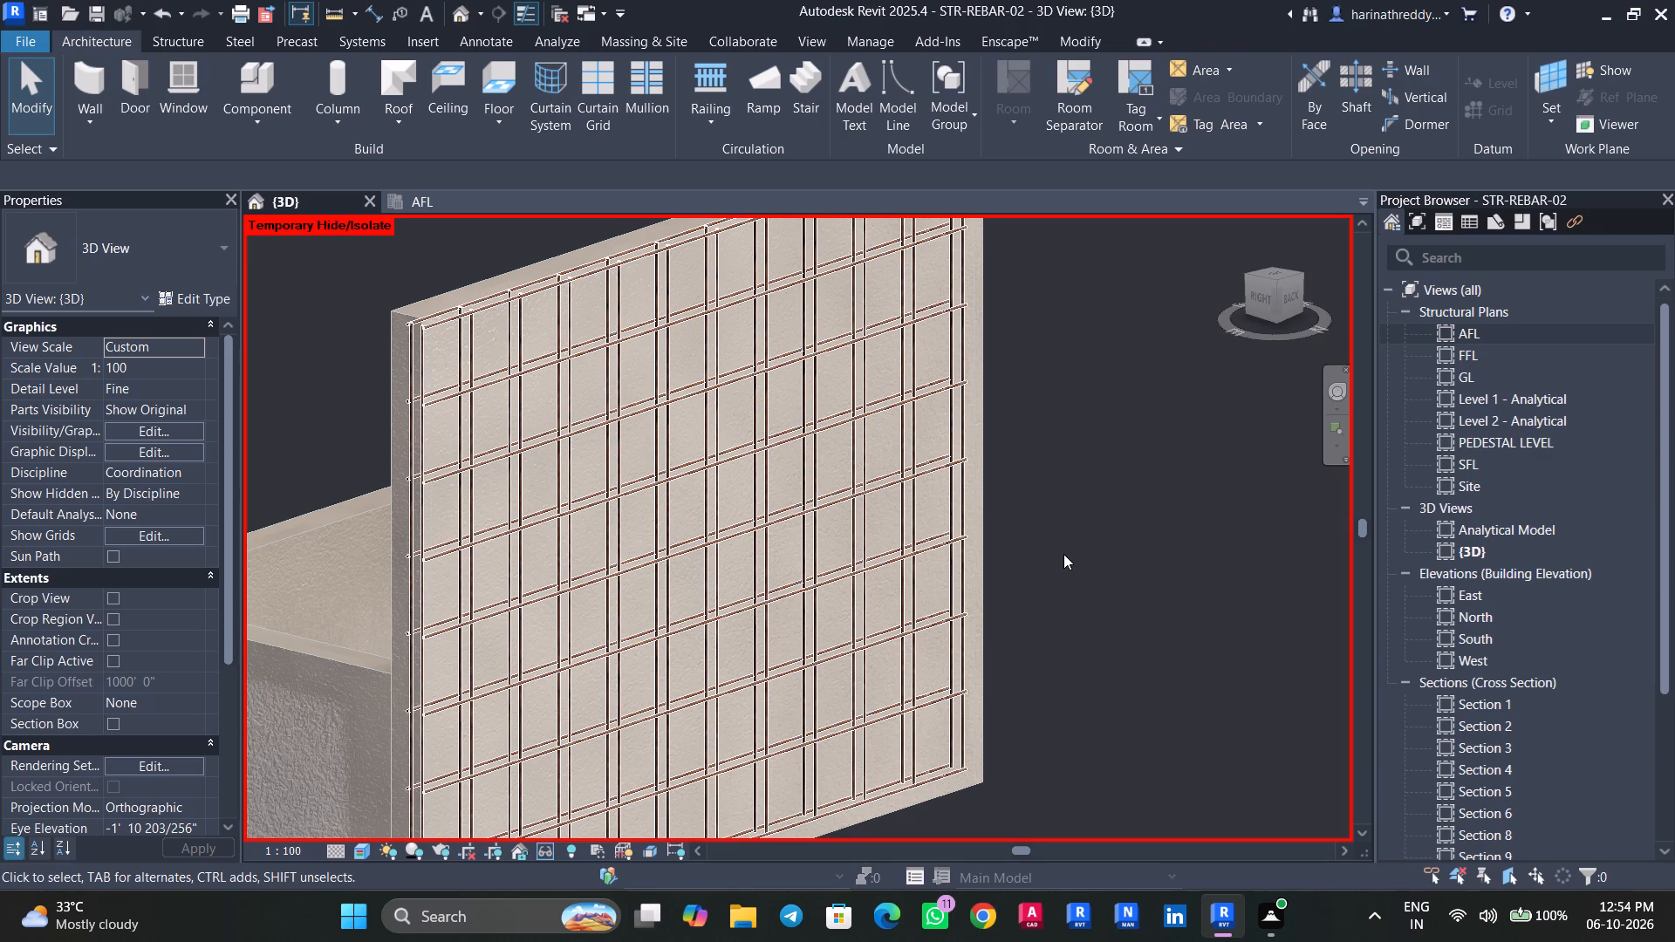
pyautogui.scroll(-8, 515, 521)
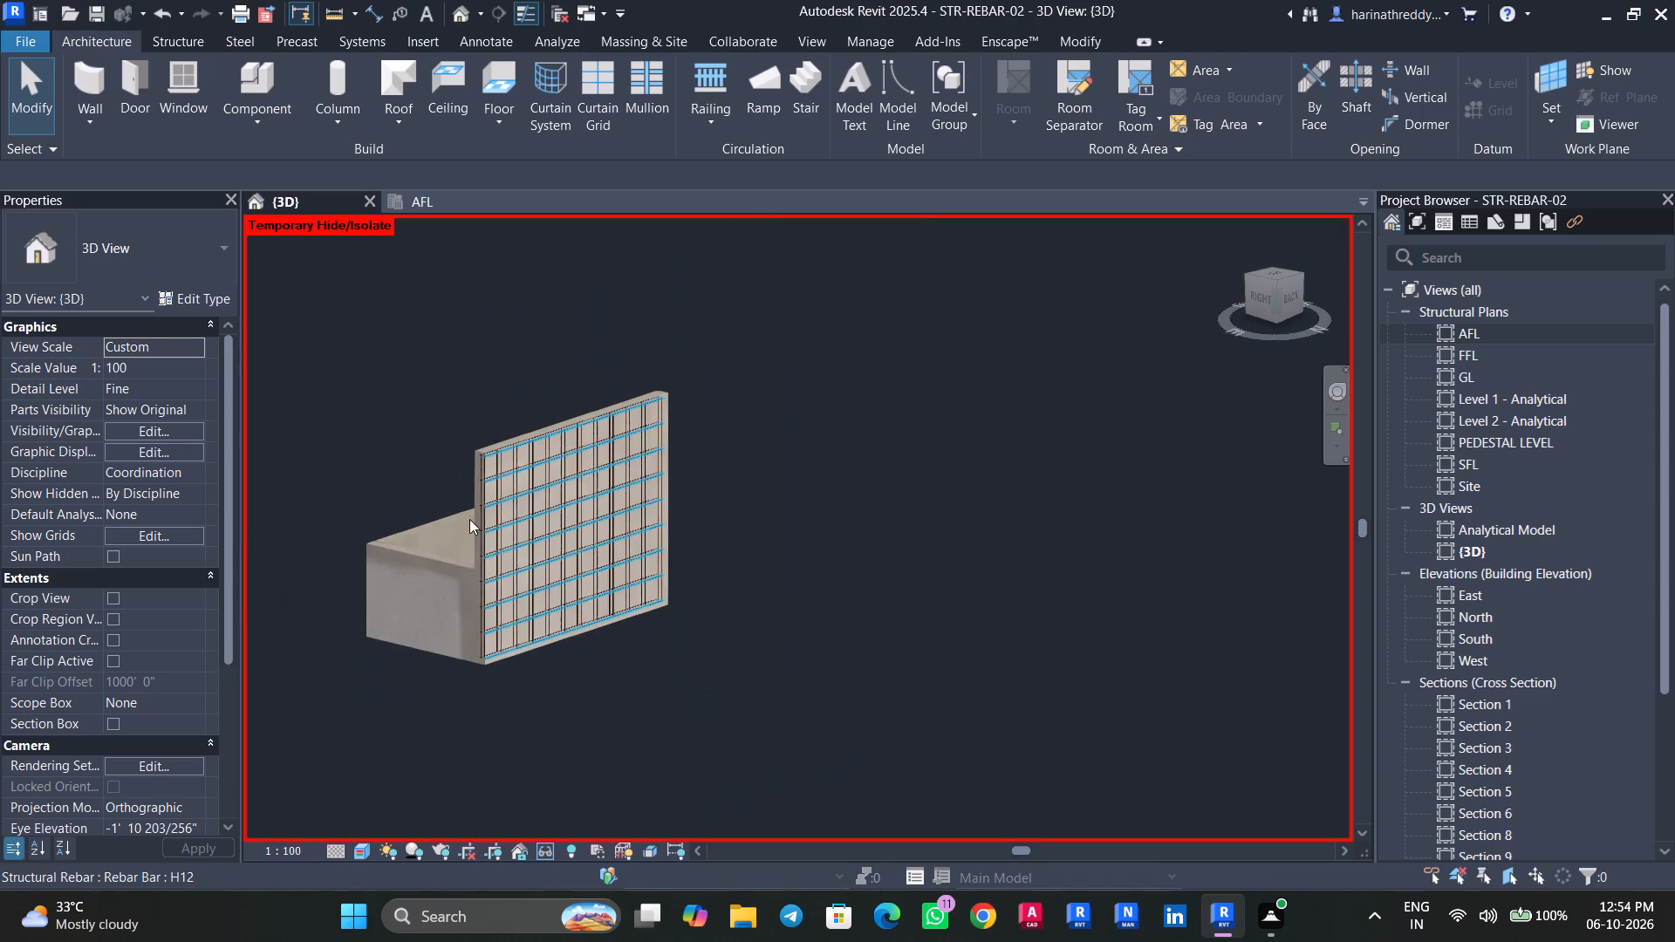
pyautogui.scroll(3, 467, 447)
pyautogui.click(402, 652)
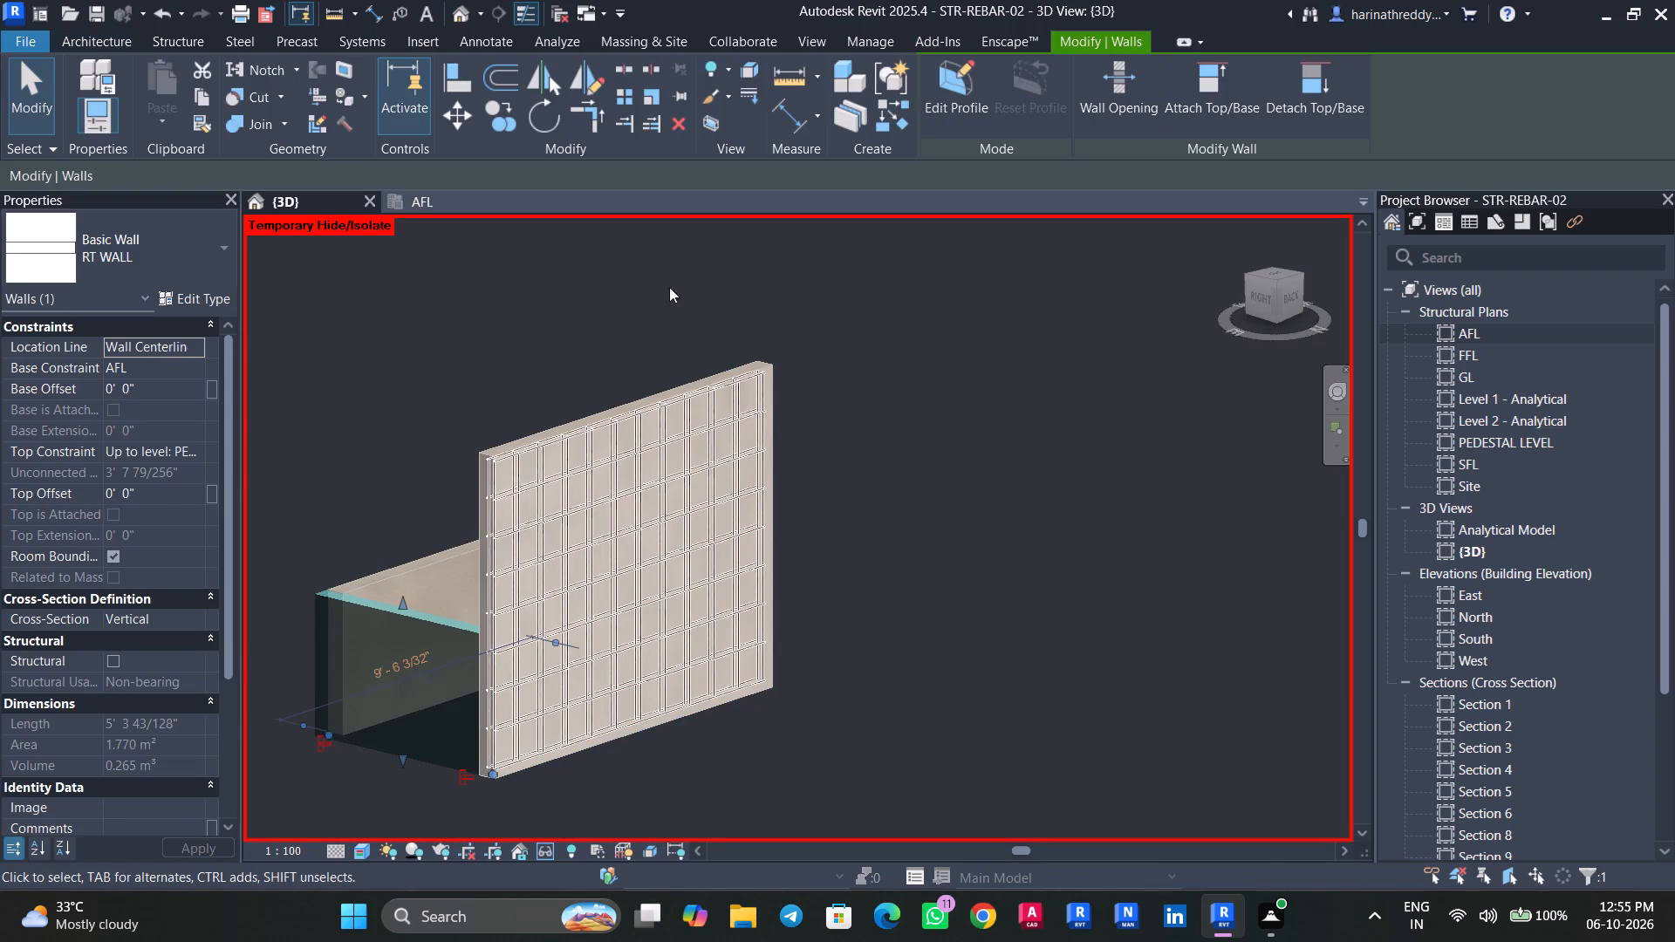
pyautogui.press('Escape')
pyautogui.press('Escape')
# Reset the temporary hide/isolate to bring the whole model back into the 3D view.
pyautogui.write('HR')
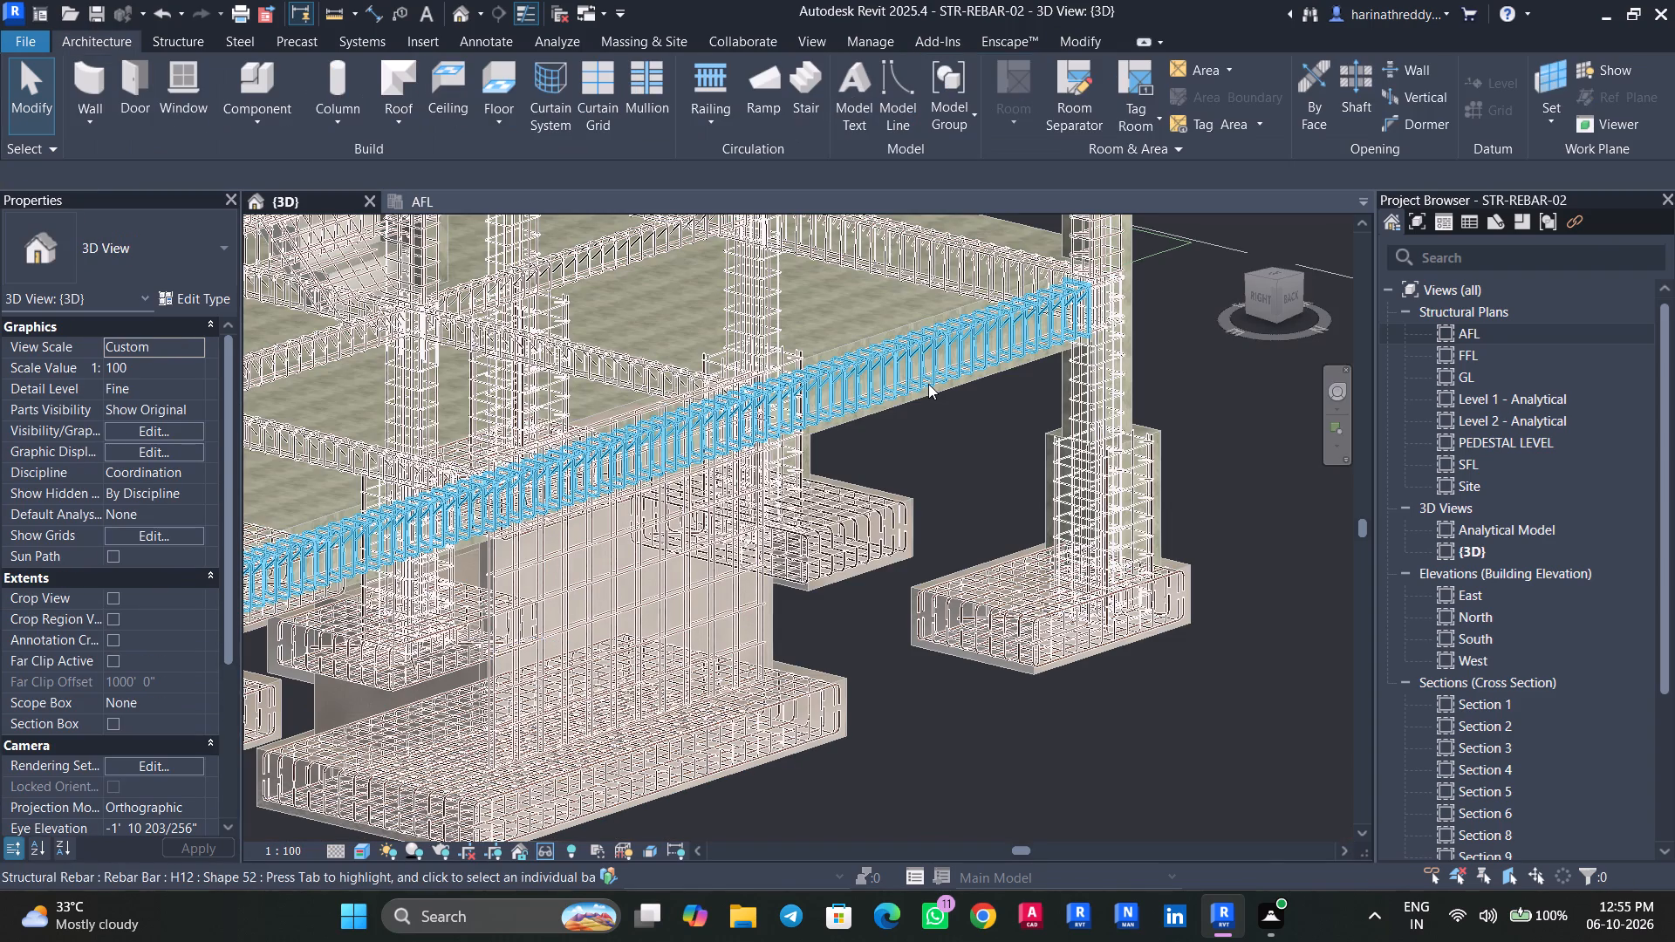
# Examine the wall's rebar grid where it meets the beams, columns and footing.
pyautogui.keyDown('shift'); pyautogui.moveTo(944, 671); pyautogui.dragTo(742, 611, button='middle'); pyautogui.keyUp('shift')
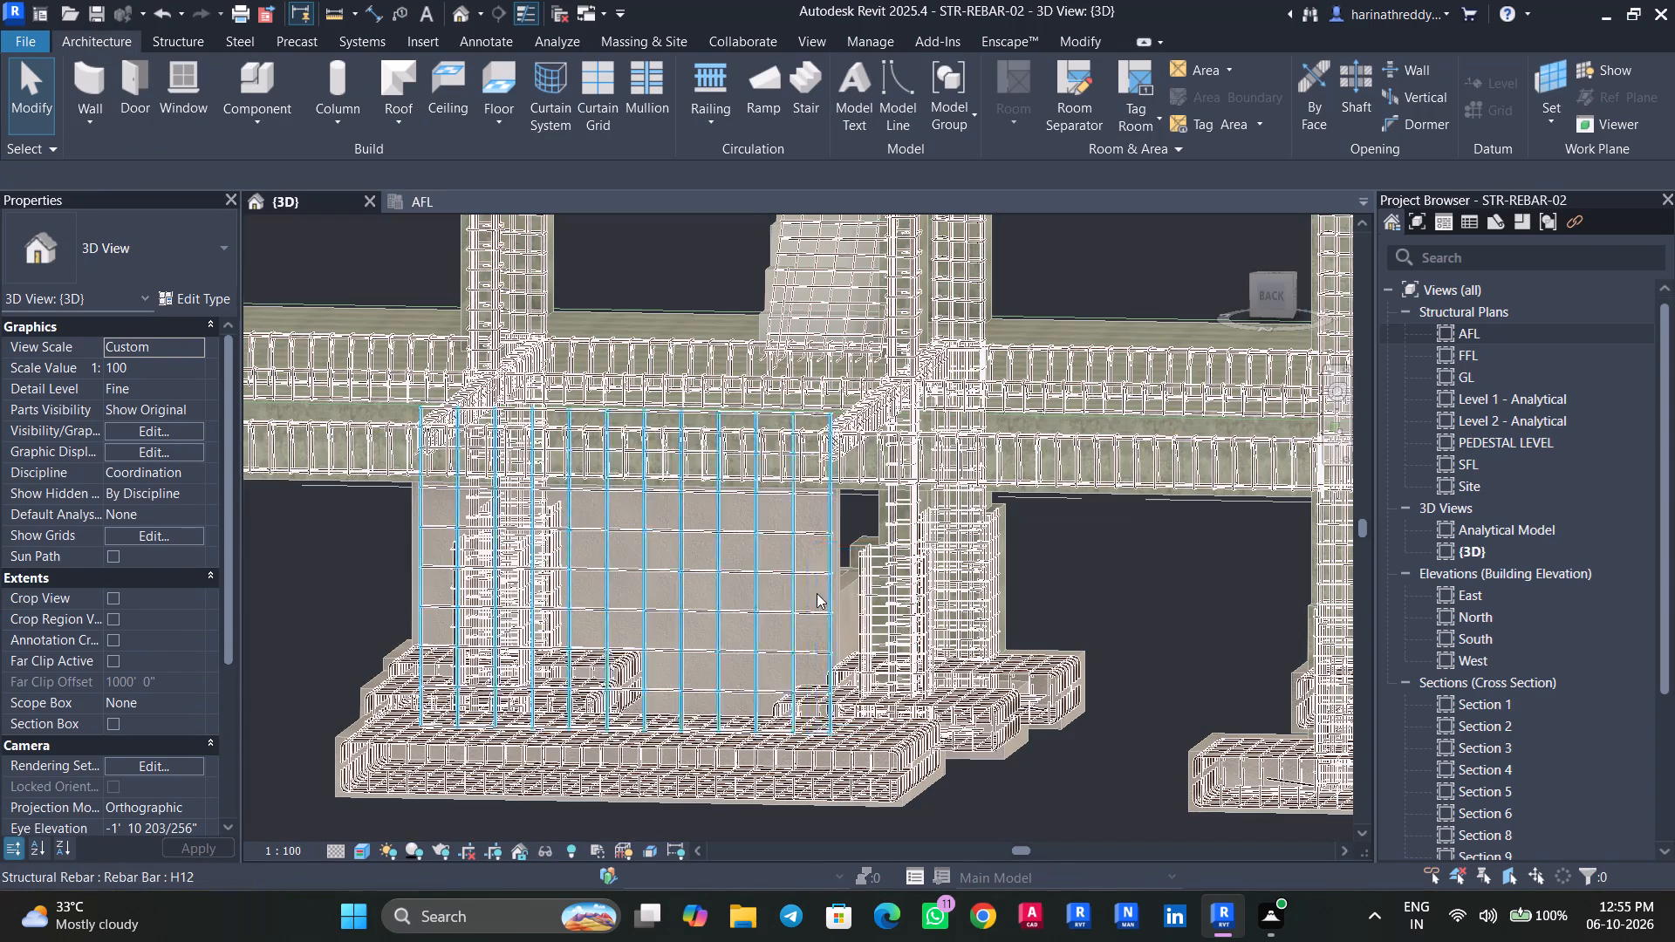
pyautogui.scroll(5, 843, 540)
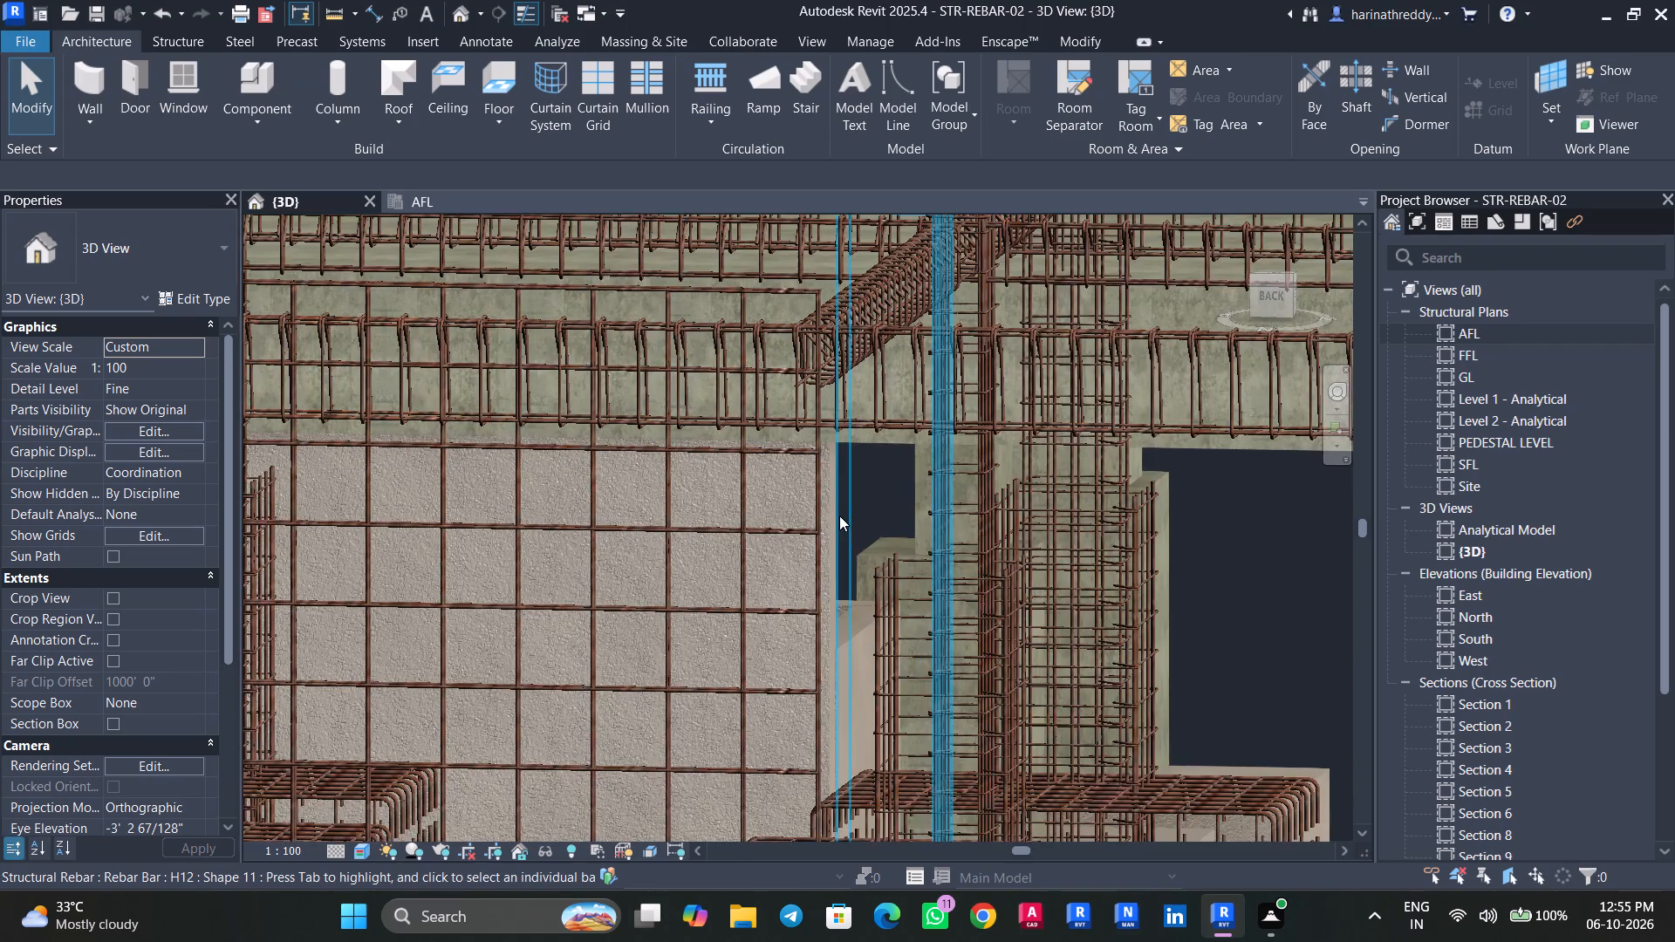
pyautogui.keyDown('shift'); pyautogui.moveTo(831, 509); pyautogui.dragTo(777, 476, button='middle'); pyautogui.keyUp('shift')
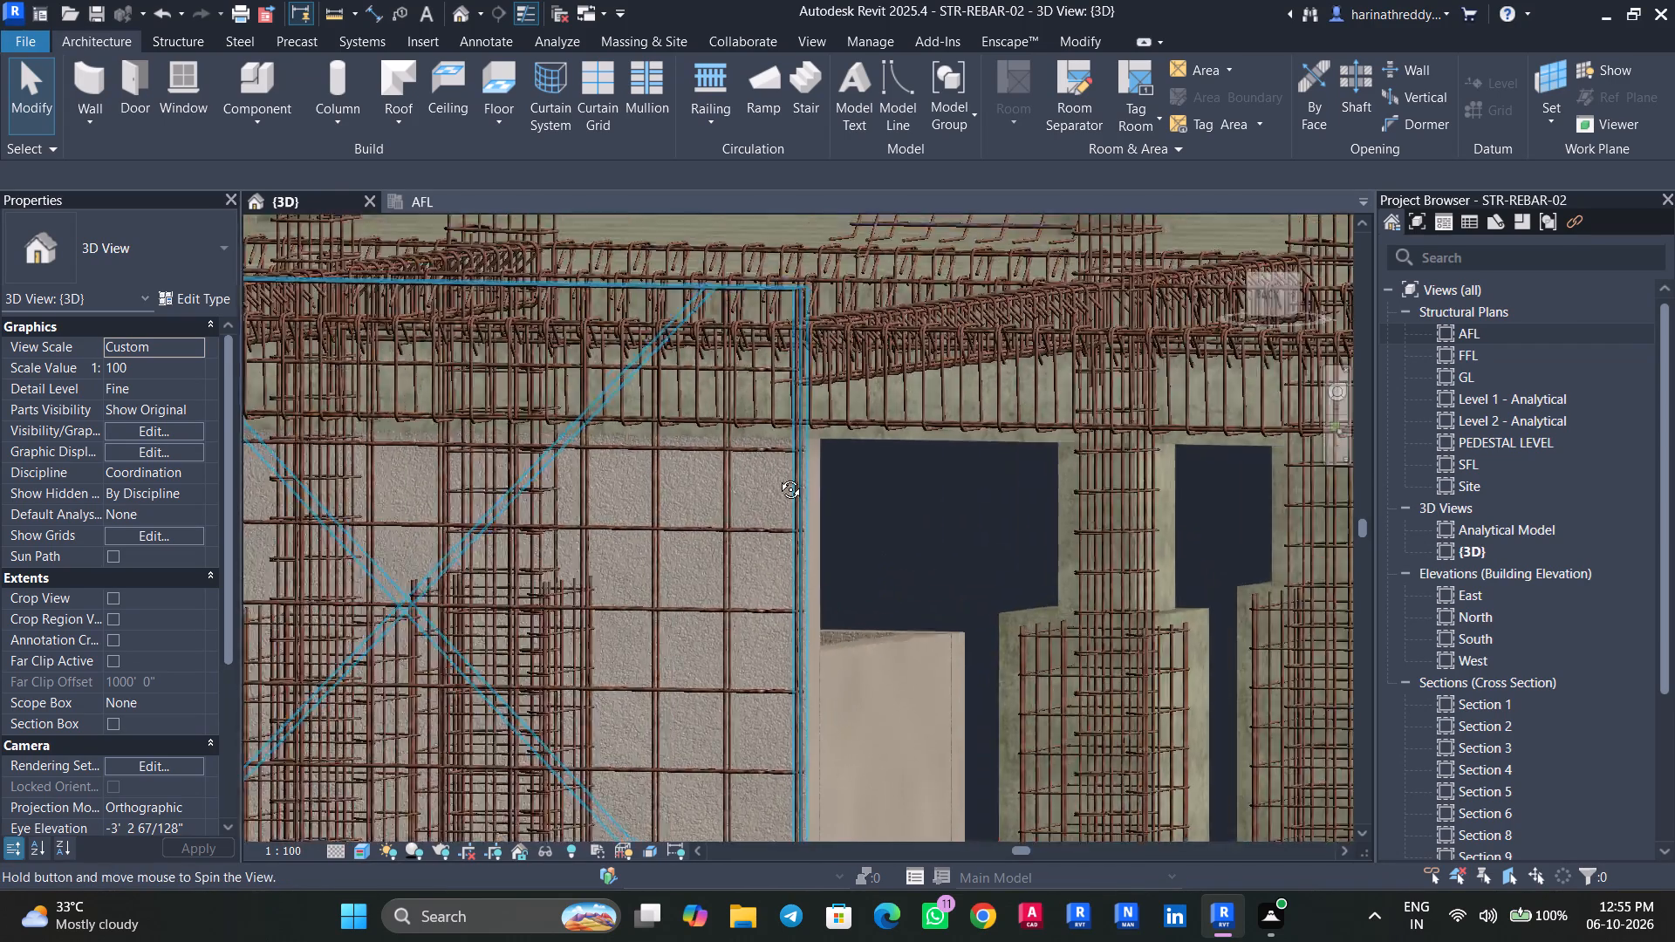
pyautogui.keyDown('shift'); pyautogui.moveTo(777, 476); pyautogui.dragTo(715, 447, button='middle'); pyautogui.keyUp('shift')
pyautogui.scroll(4, 743, 492)
pyautogui.keyDown('shift'); pyautogui.moveTo(709, 515); pyautogui.dragTo(698, 624, button='middle'); pyautogui.keyUp('shift')
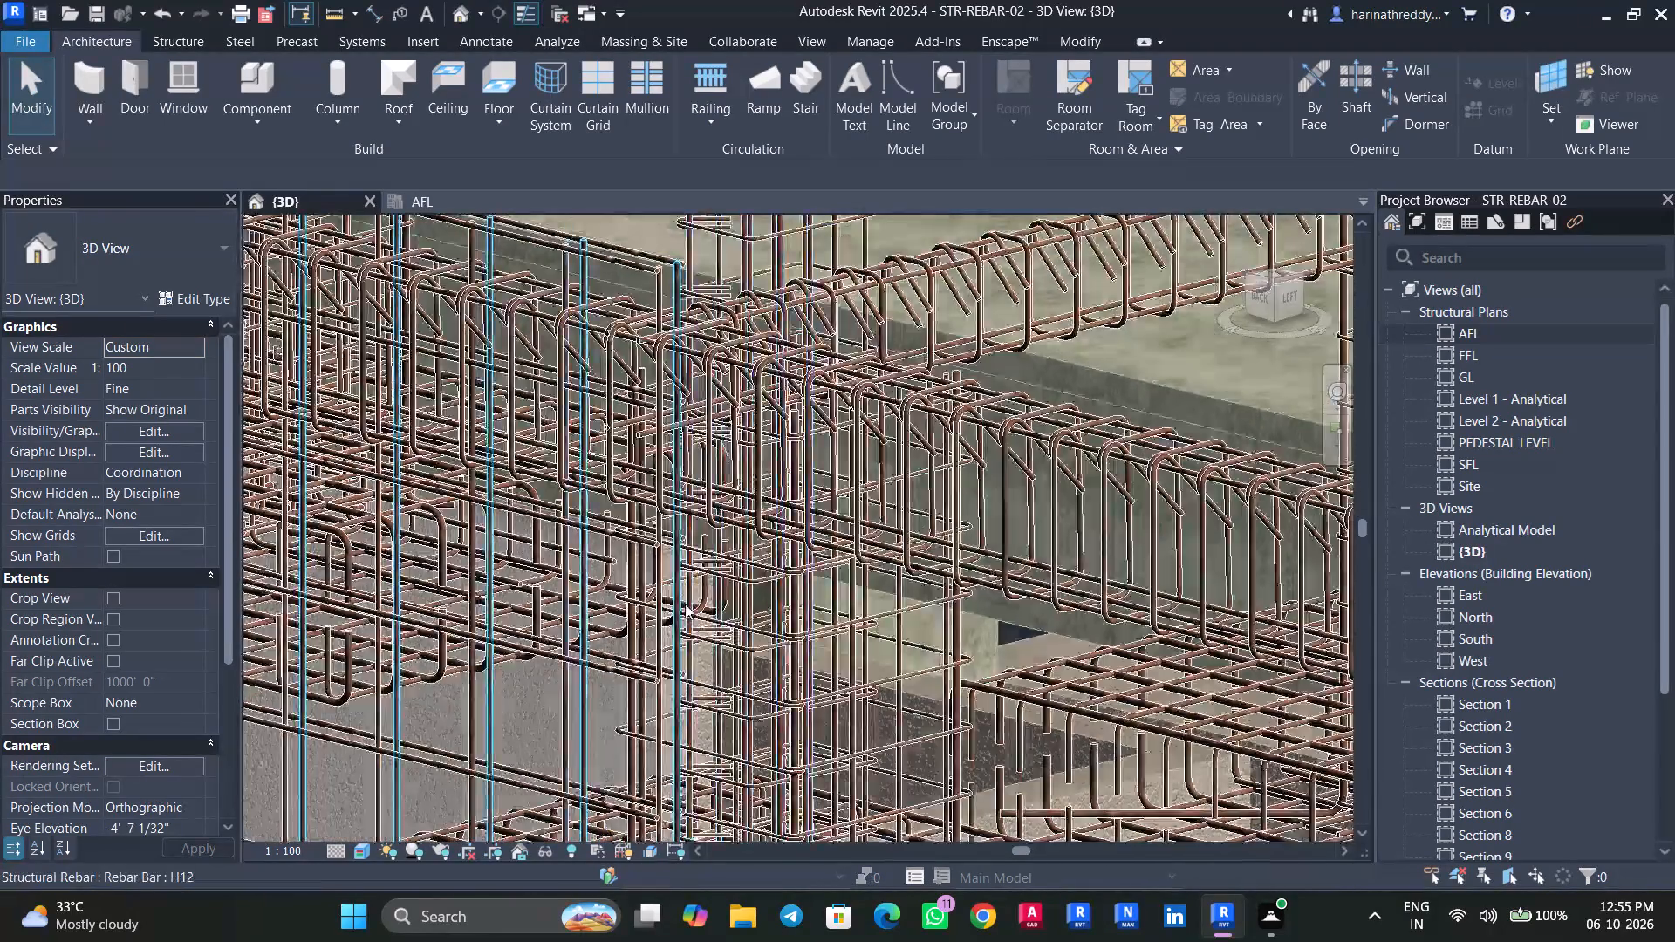
pyautogui.scroll(-8, 685, 603)
pyautogui.keyDown('shift'); pyautogui.moveTo(667, 698); pyautogui.dragTo(710, 633, button='middle'); pyautogui.keyUp('shift')
pyautogui.keyDown('shift'); pyautogui.scroll(1, 708, 634); pyautogui.keyUp('shift')
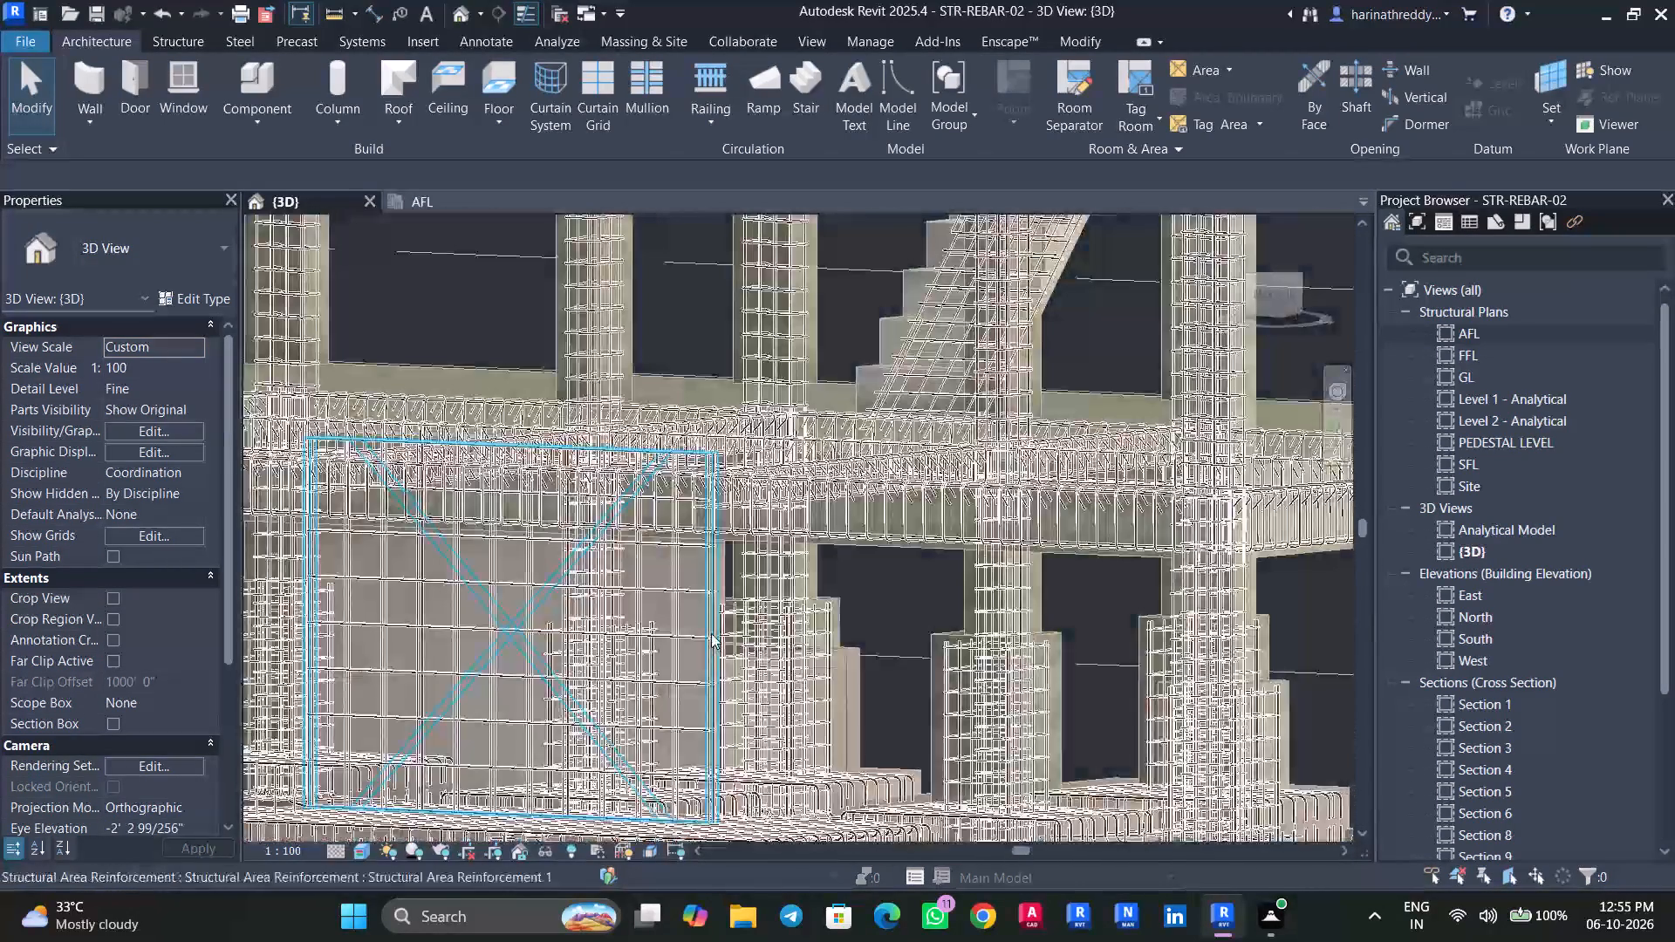
pyautogui.scroll(3, 756, 606)
pyautogui.scroll(-1, 753, 604)
pyautogui.scroll(2, 752, 604)
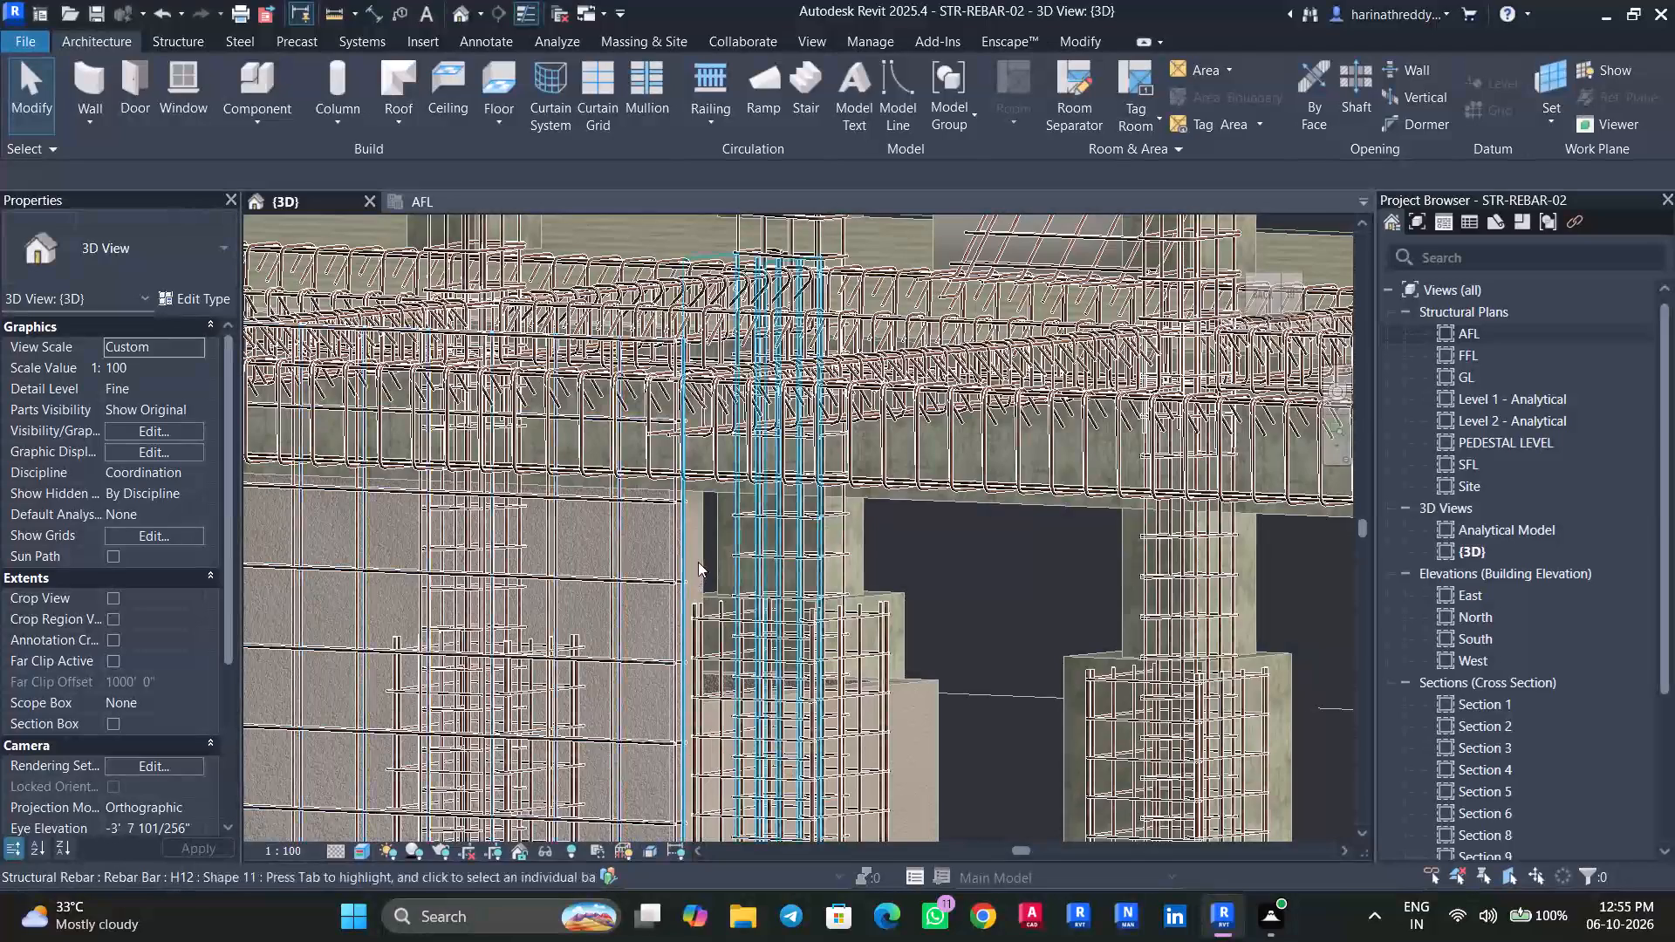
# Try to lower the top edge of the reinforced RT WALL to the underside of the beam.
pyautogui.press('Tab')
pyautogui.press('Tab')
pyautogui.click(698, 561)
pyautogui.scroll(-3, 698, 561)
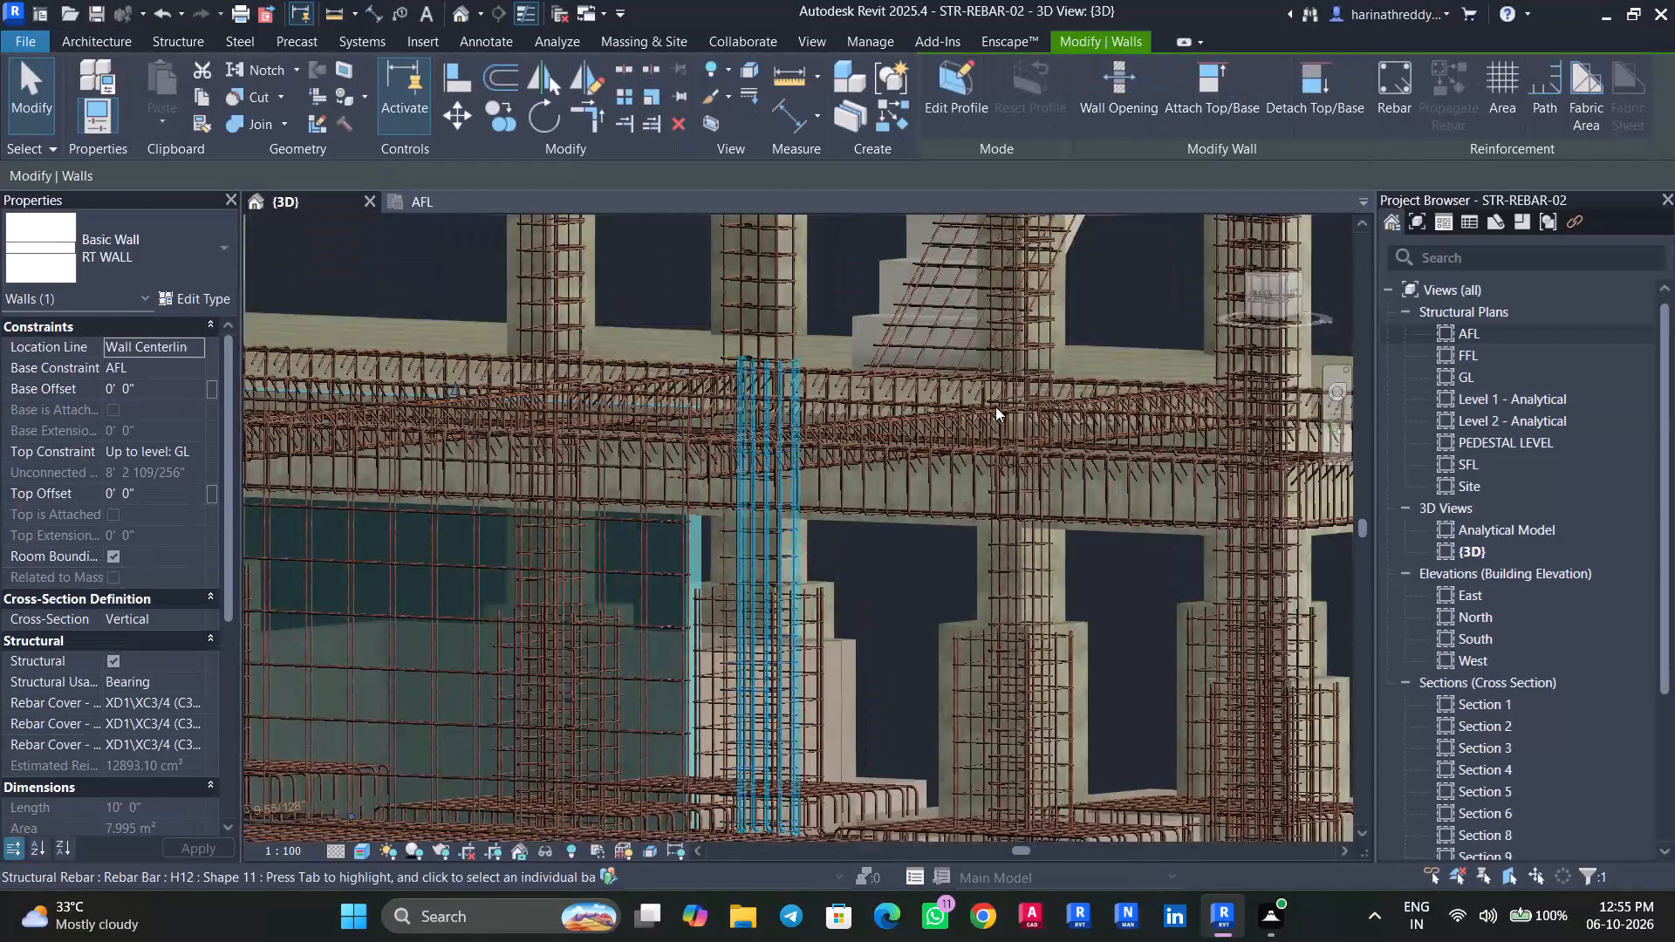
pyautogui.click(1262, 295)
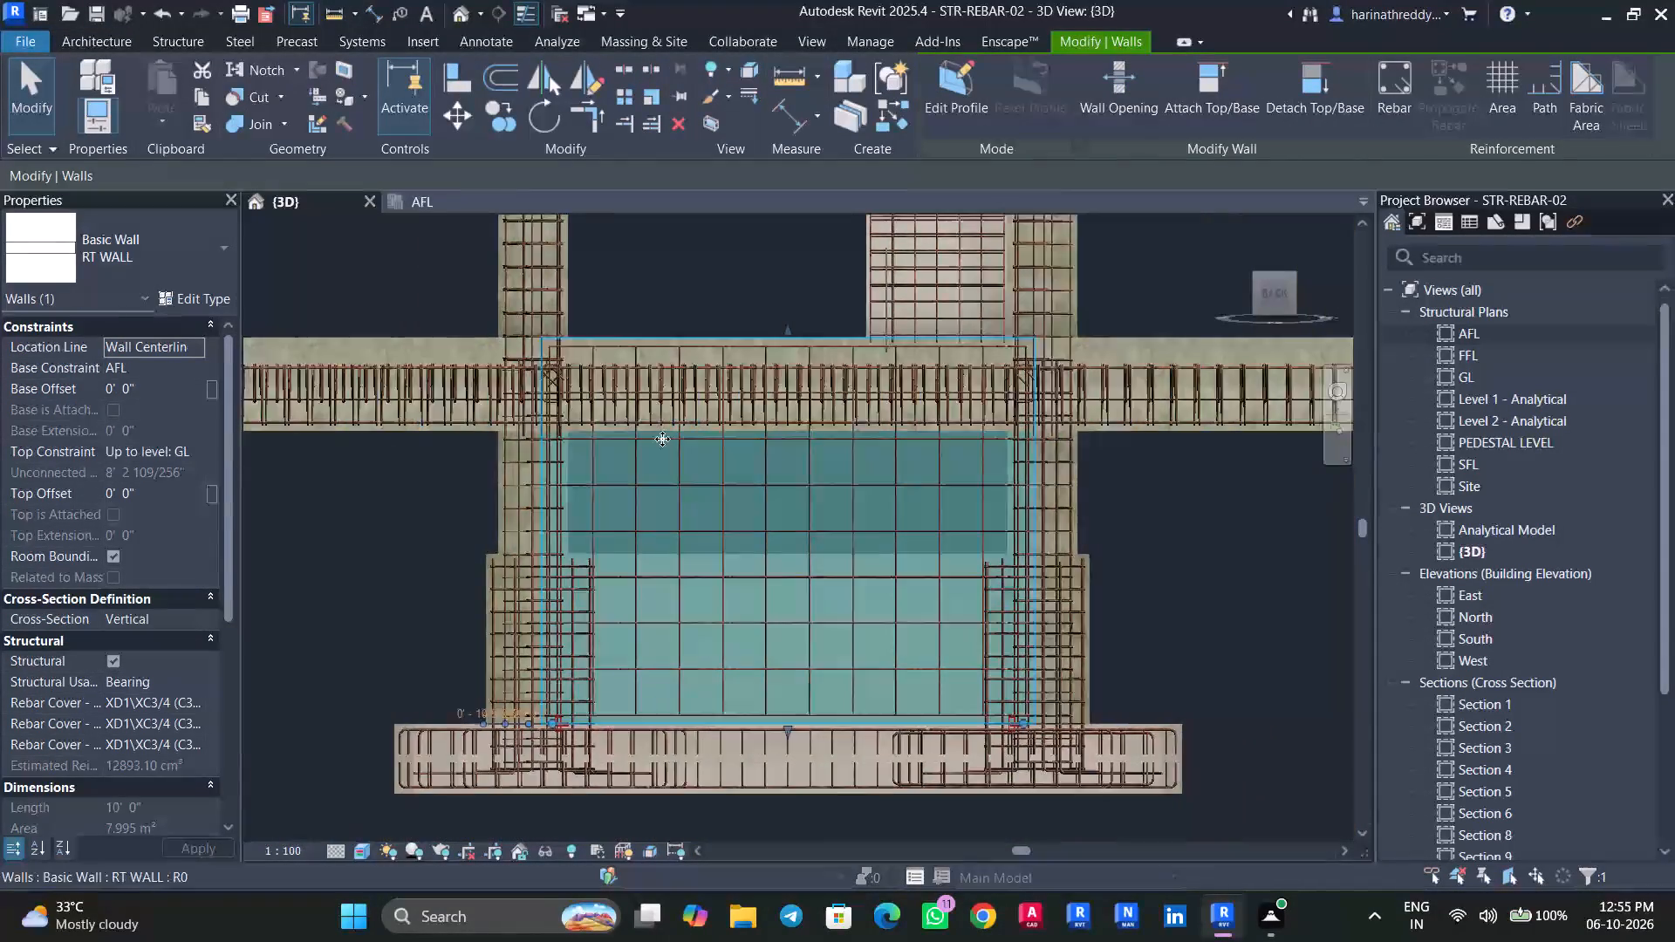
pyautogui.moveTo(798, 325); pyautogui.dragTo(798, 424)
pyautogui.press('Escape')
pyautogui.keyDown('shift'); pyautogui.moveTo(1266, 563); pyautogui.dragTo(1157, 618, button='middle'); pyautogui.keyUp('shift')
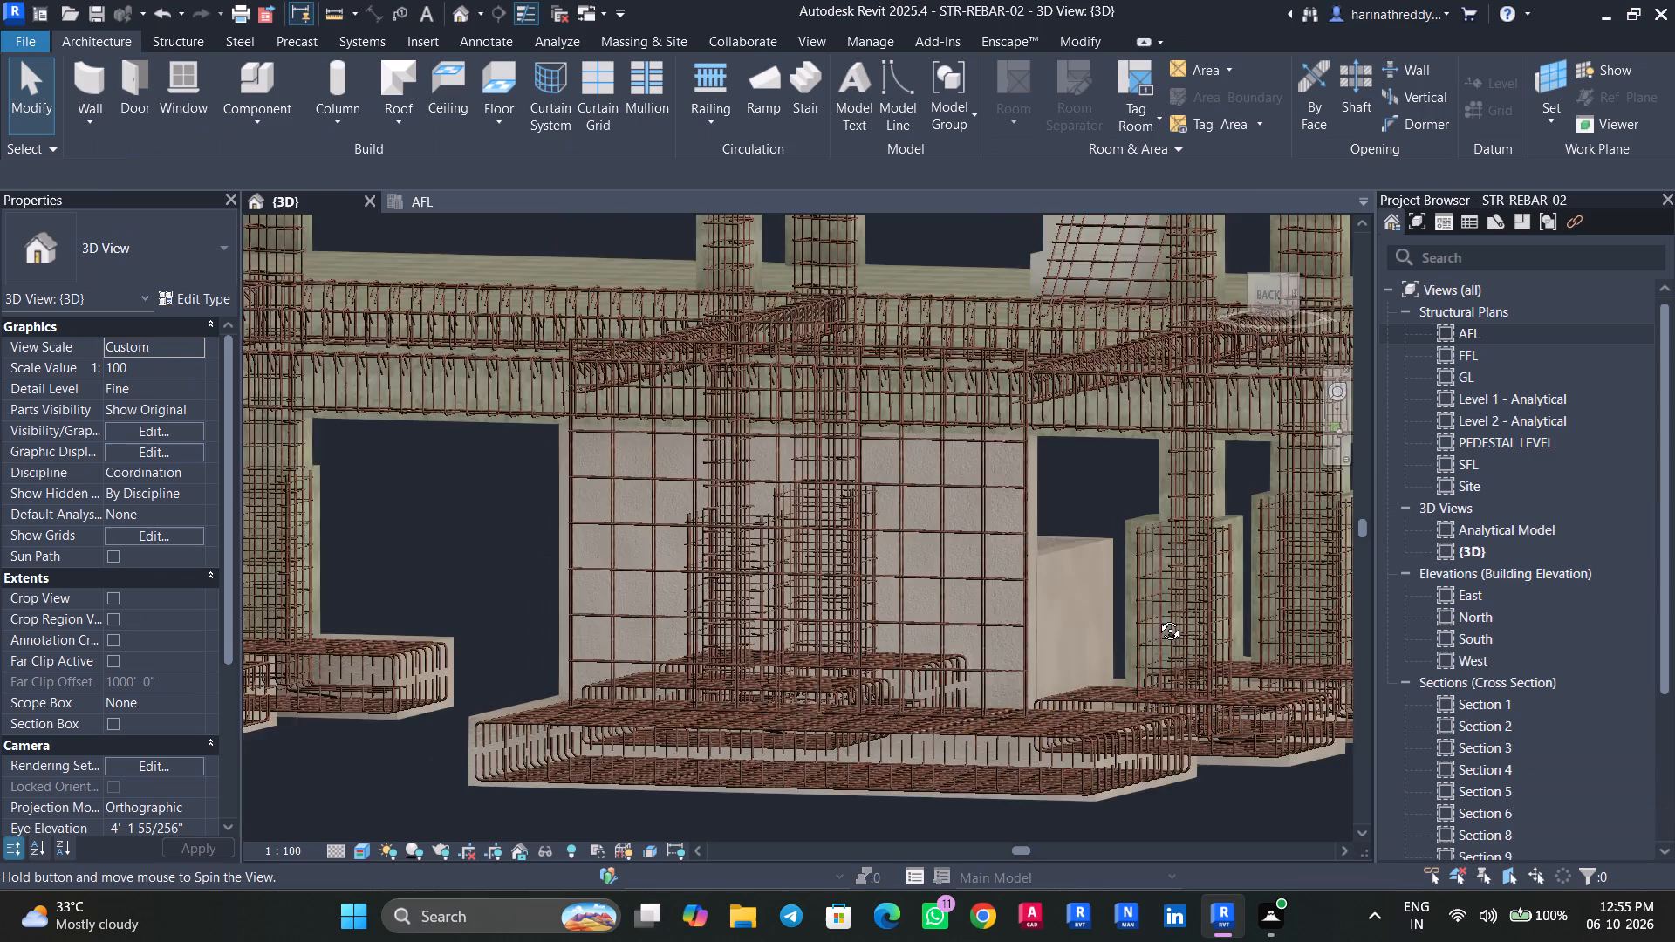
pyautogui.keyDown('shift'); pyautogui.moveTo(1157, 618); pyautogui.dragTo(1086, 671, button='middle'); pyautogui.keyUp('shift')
# Undo the recent edits back to the boundary sketch of the wall's area reinforcement.
pyautogui.hotkey('ctrl', 'z')
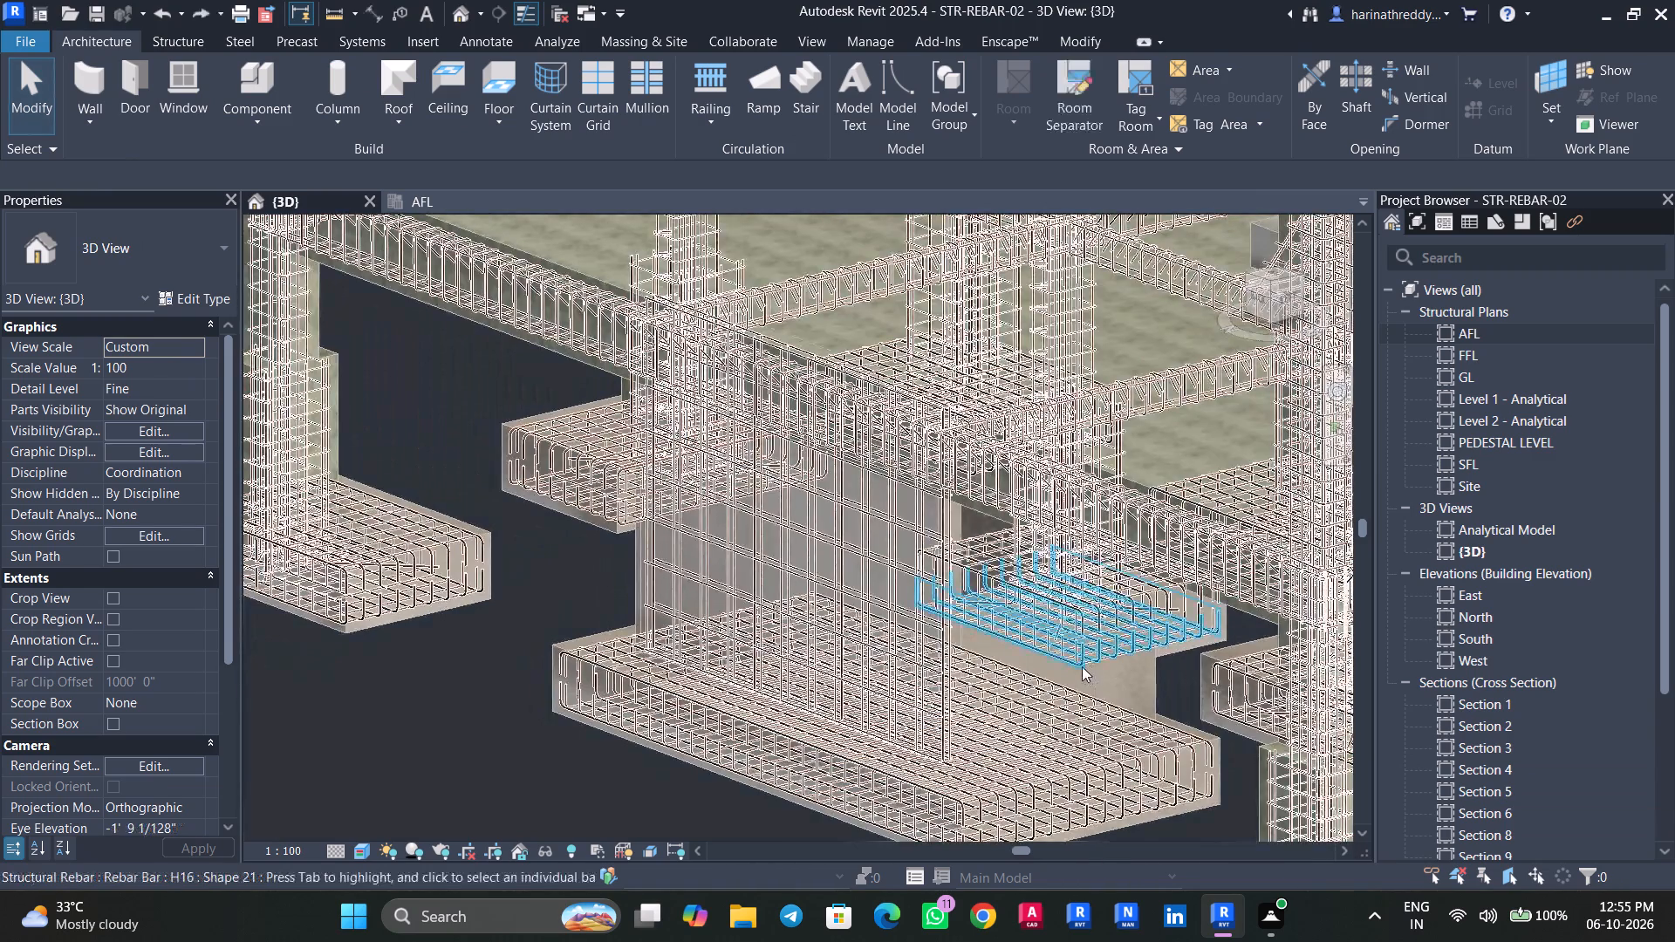
pyautogui.hotkey('ctrl', 'z')
pyautogui.hotkey('ctrl', 'z')
pyautogui.hotkey('ctrl', 'z')
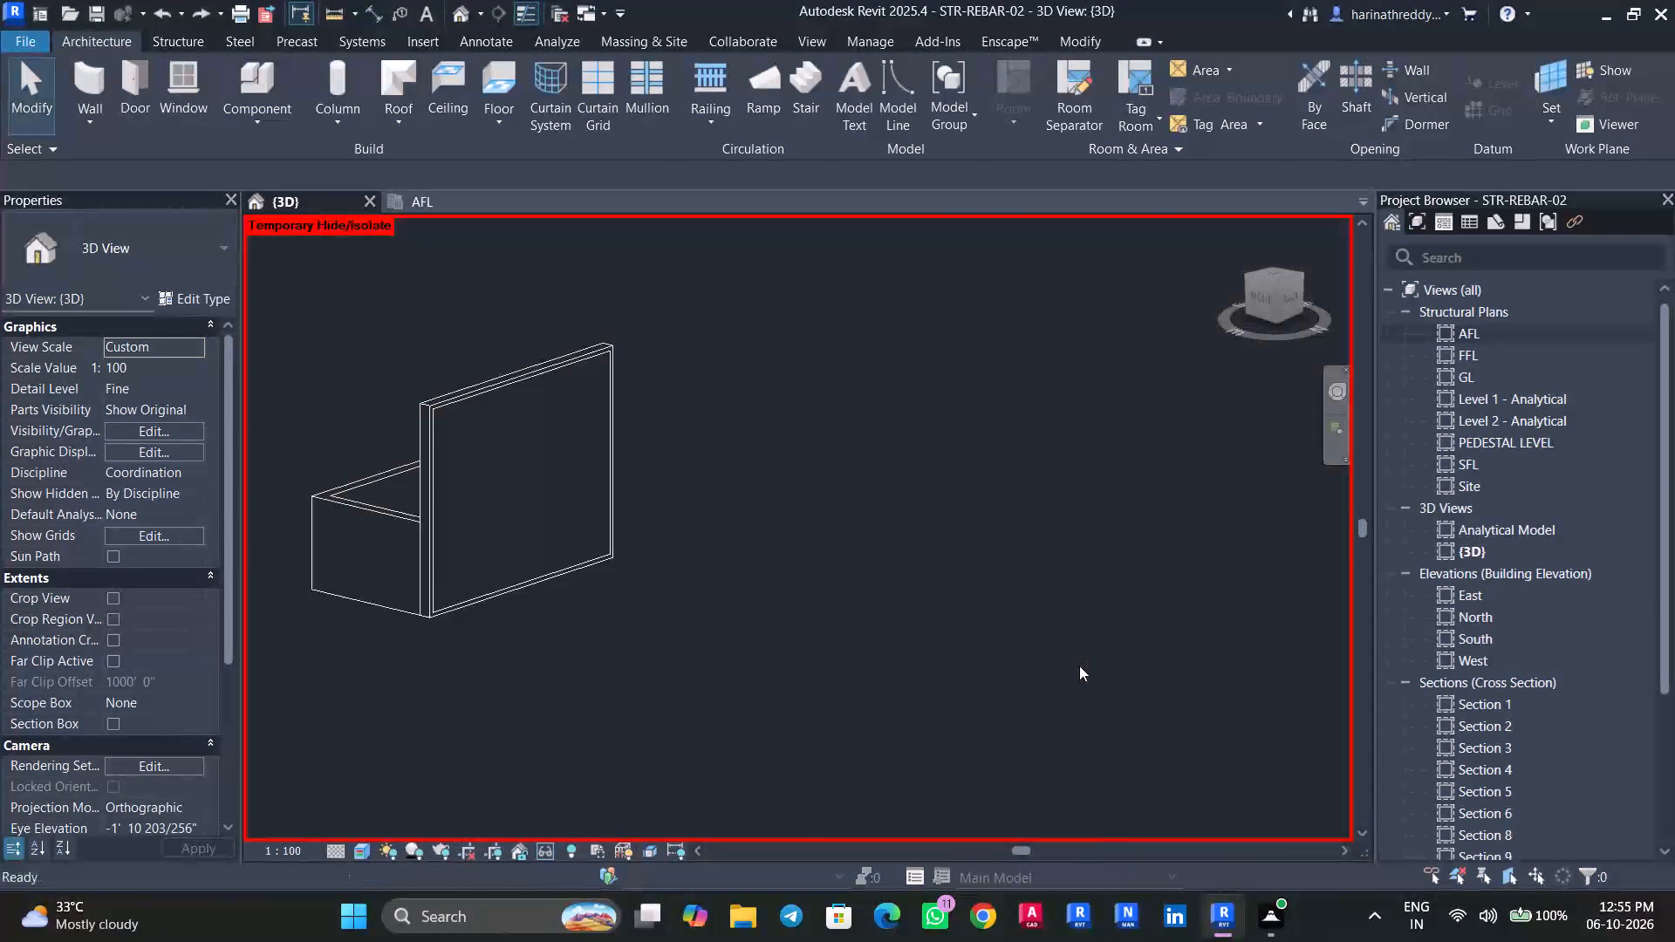
pyautogui.hotkey('ctrl', 'z')
pyautogui.hotkey('ctrl', 'z')
pyautogui.hotkey('ctrl', 'z')
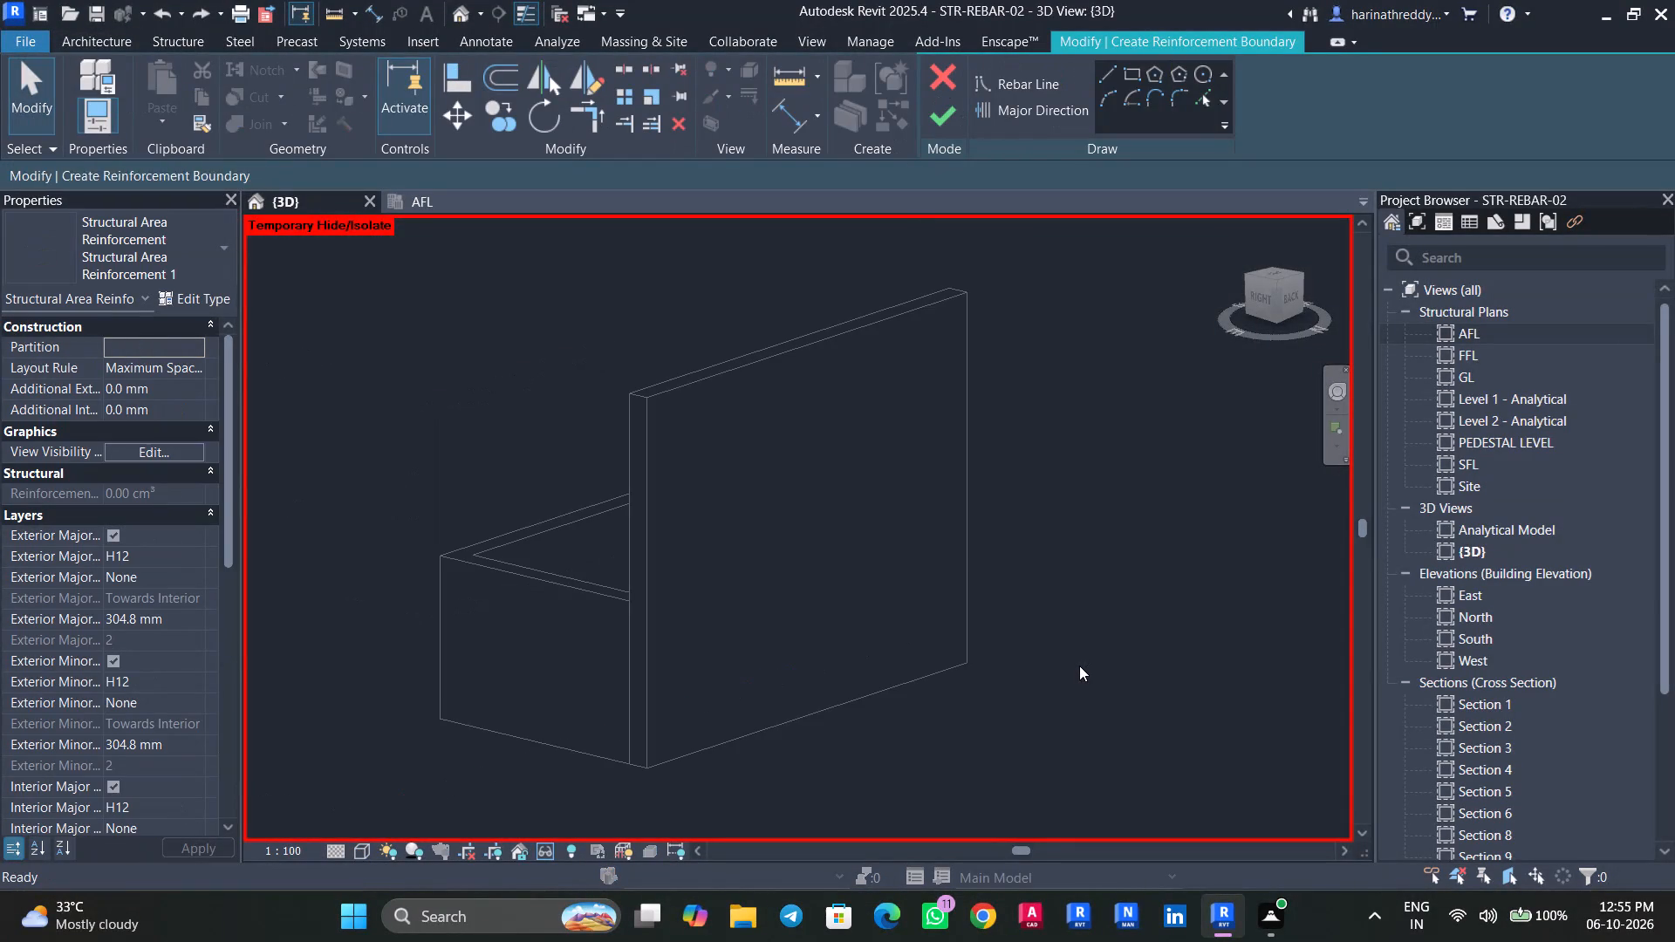
# Save the project.
pyautogui.hotkey('ctrl', 's')
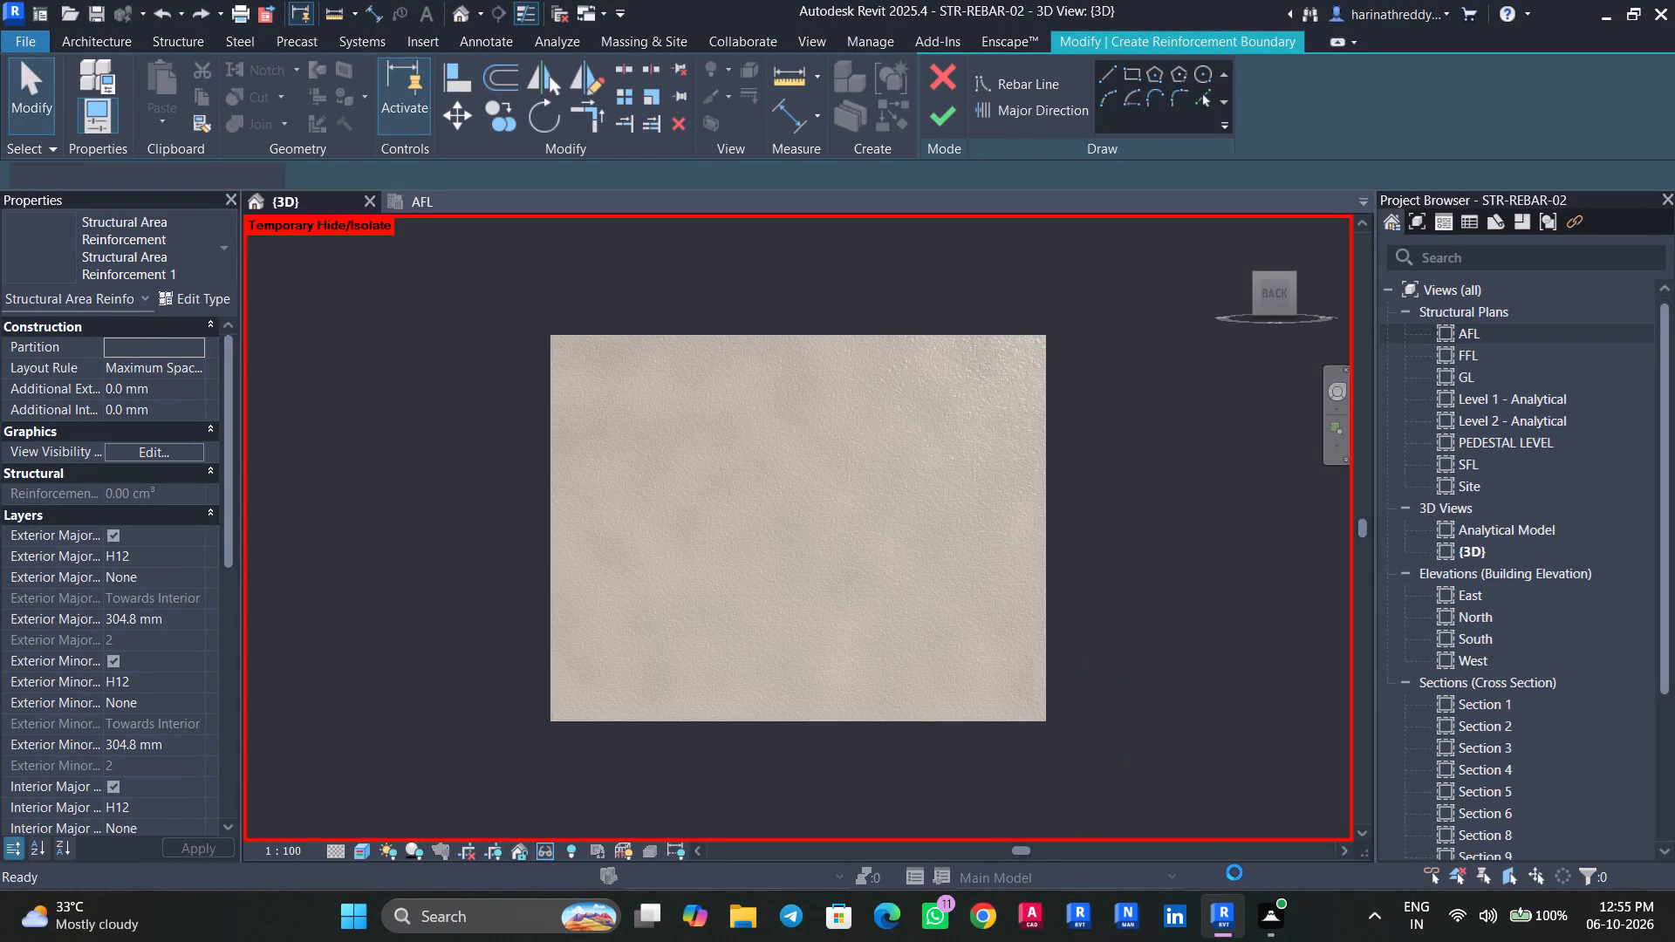
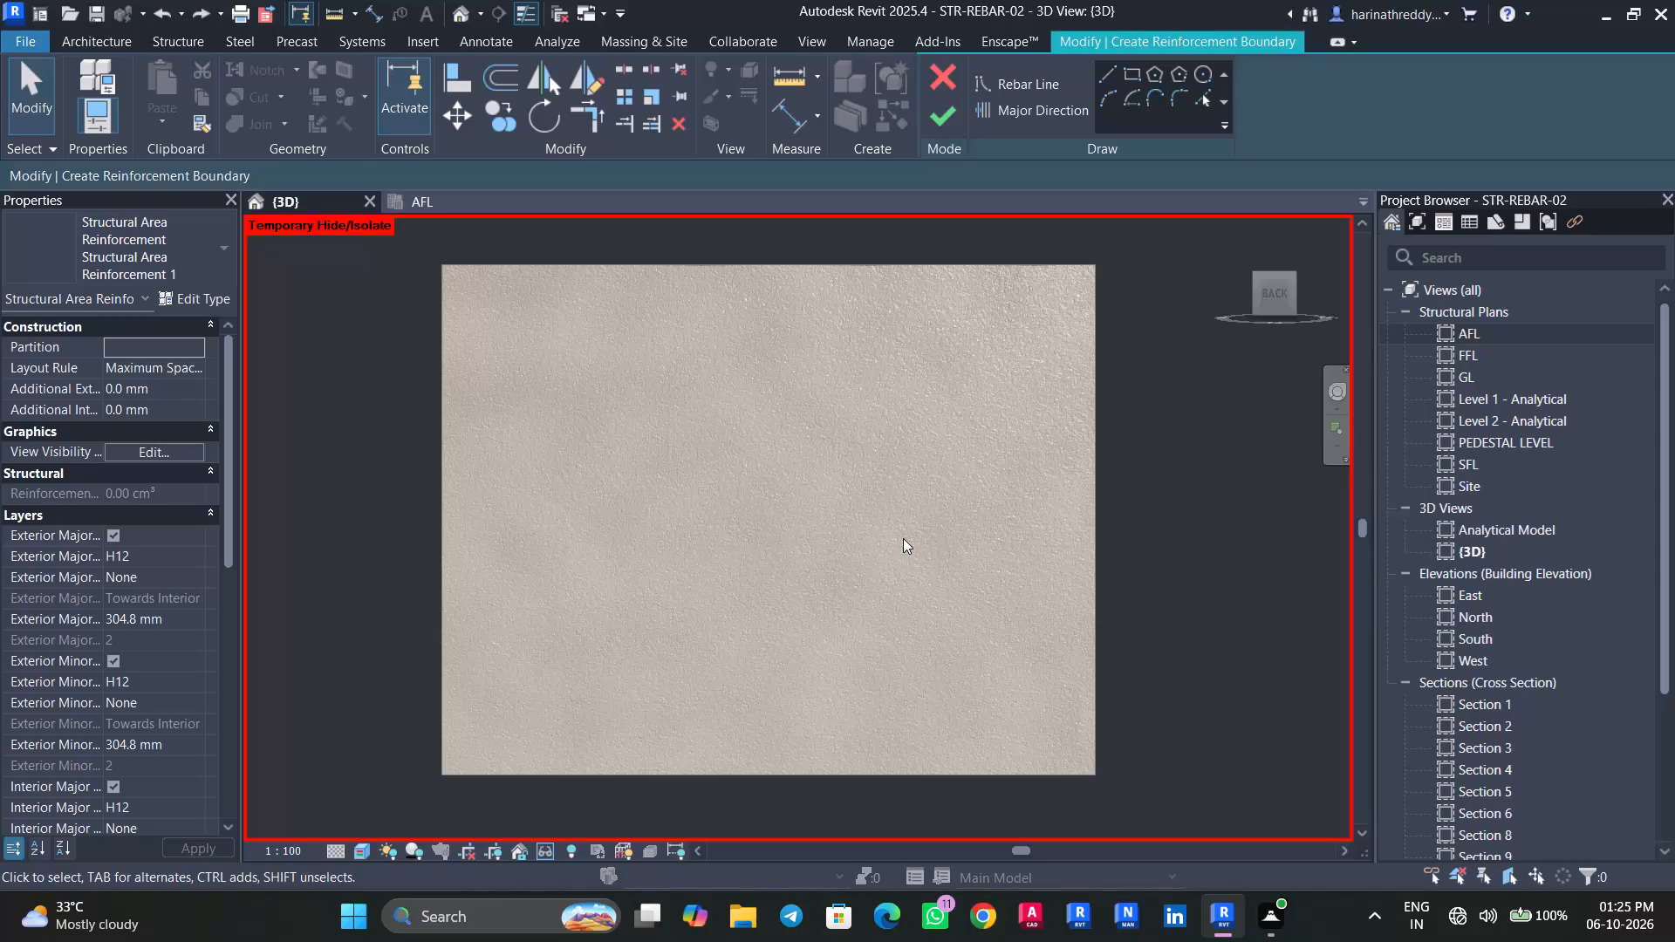
# Examine the isolated walls from the back and at an angle while the reinforcement boundary sketch is open.
pyautogui.scroll(1, 910, 529)
pyautogui.scroll(-5, 910, 529)
pyautogui.scroll(2, 910, 528)
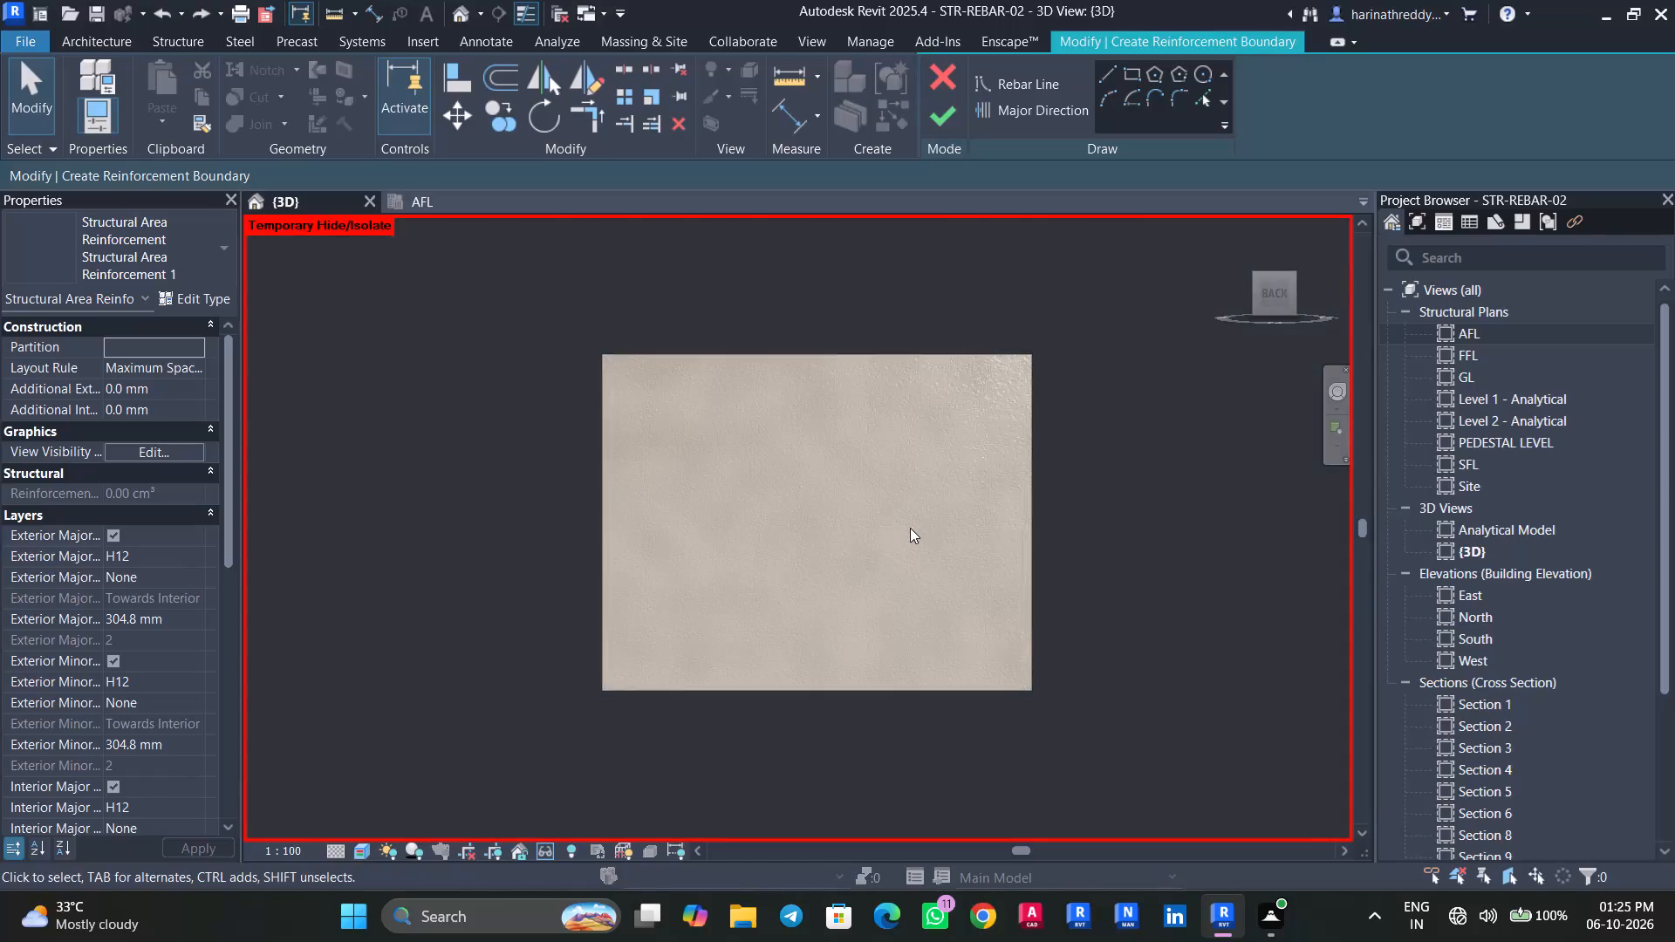
pyautogui.scroll(4, 910, 528)
pyautogui.scroll(-4, 910, 528)
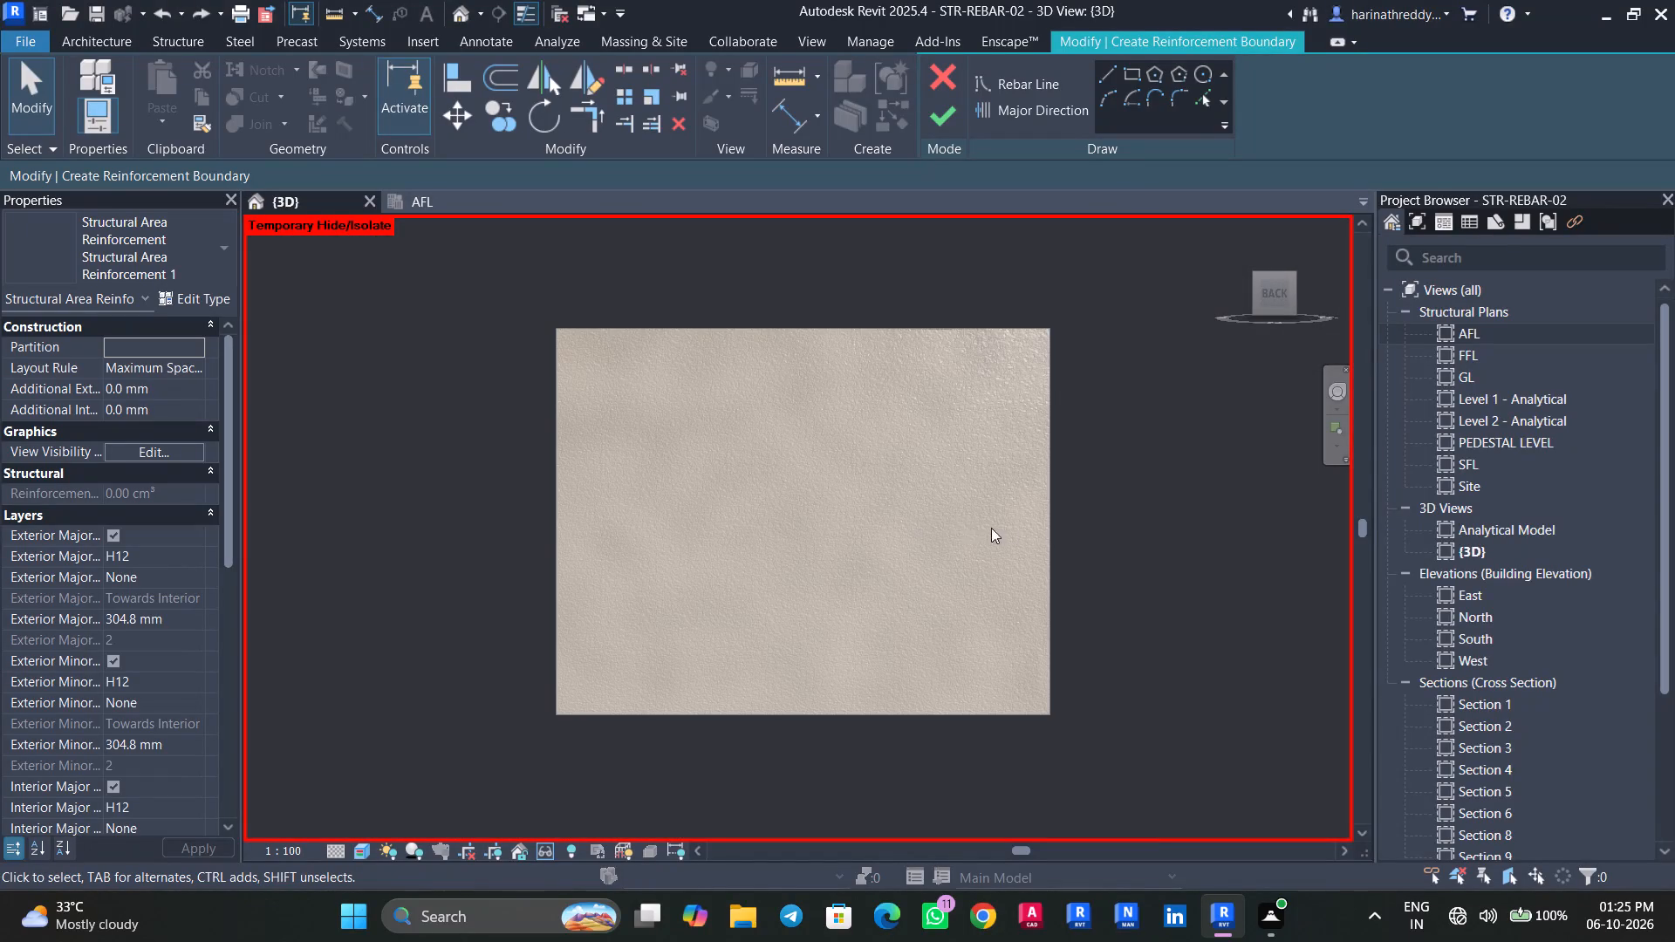
pyautogui.keyDown('shift'); pyautogui.moveTo(1152, 516); pyautogui.dragTo(1321, 672, button='middle'); pyautogui.keyUp('shift')
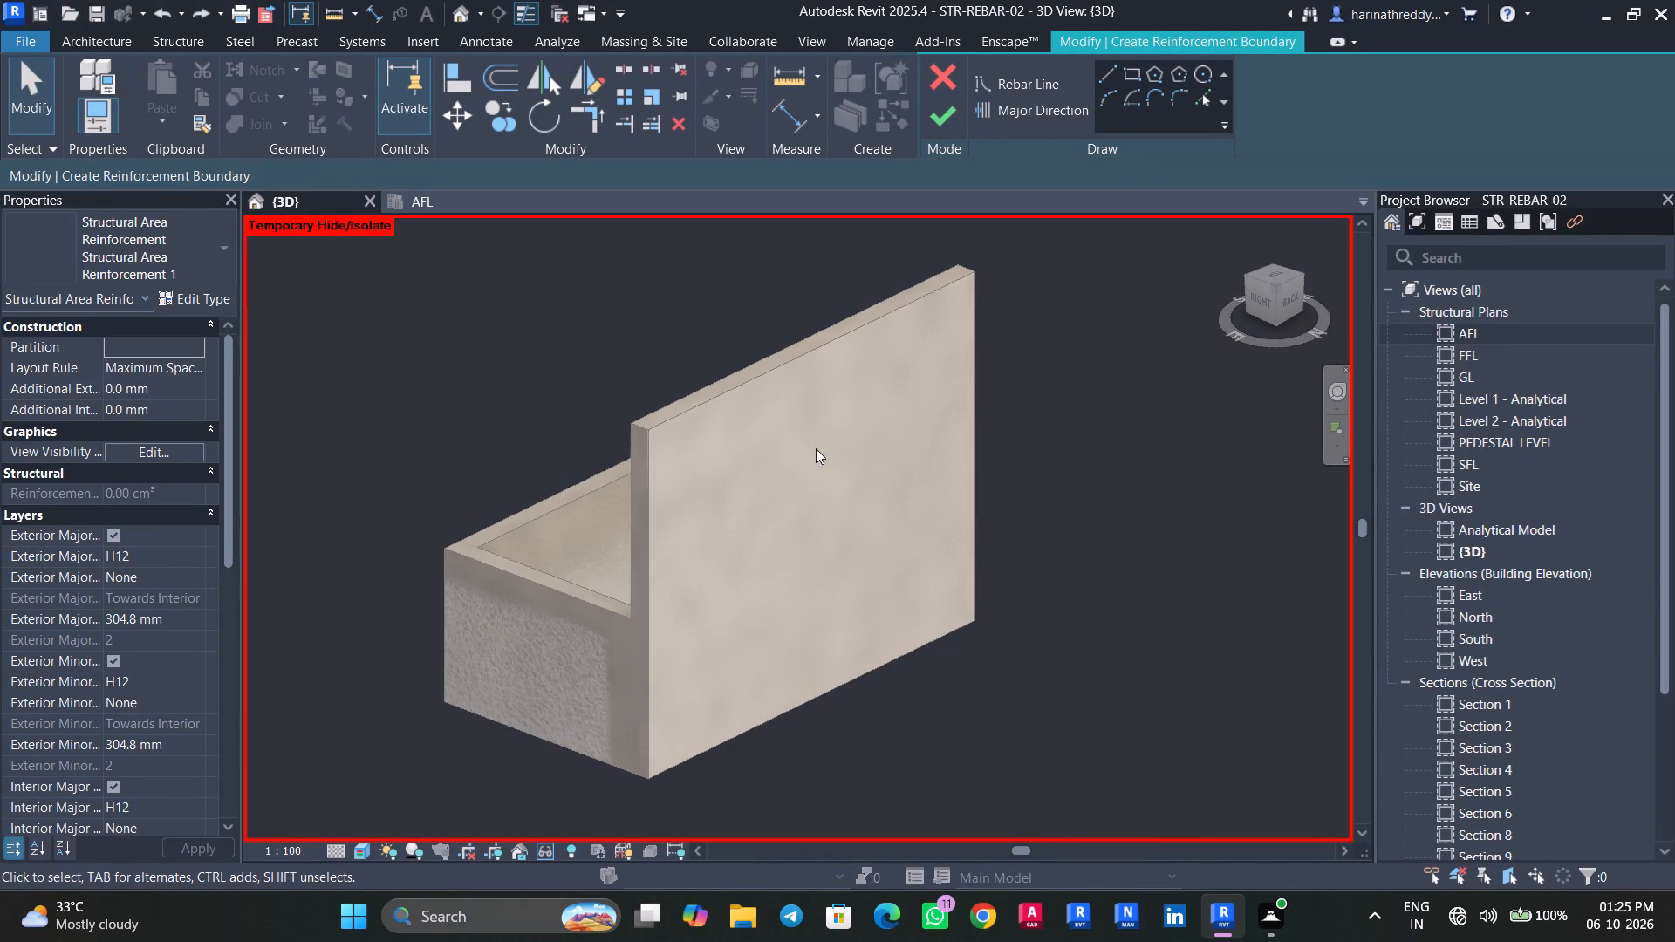
pyautogui.click(690, 428)
pyautogui.press('Escape')
pyautogui.press('Escape')
pyautogui.press('Escape')
pyautogui.scroll(3, 665, 420)
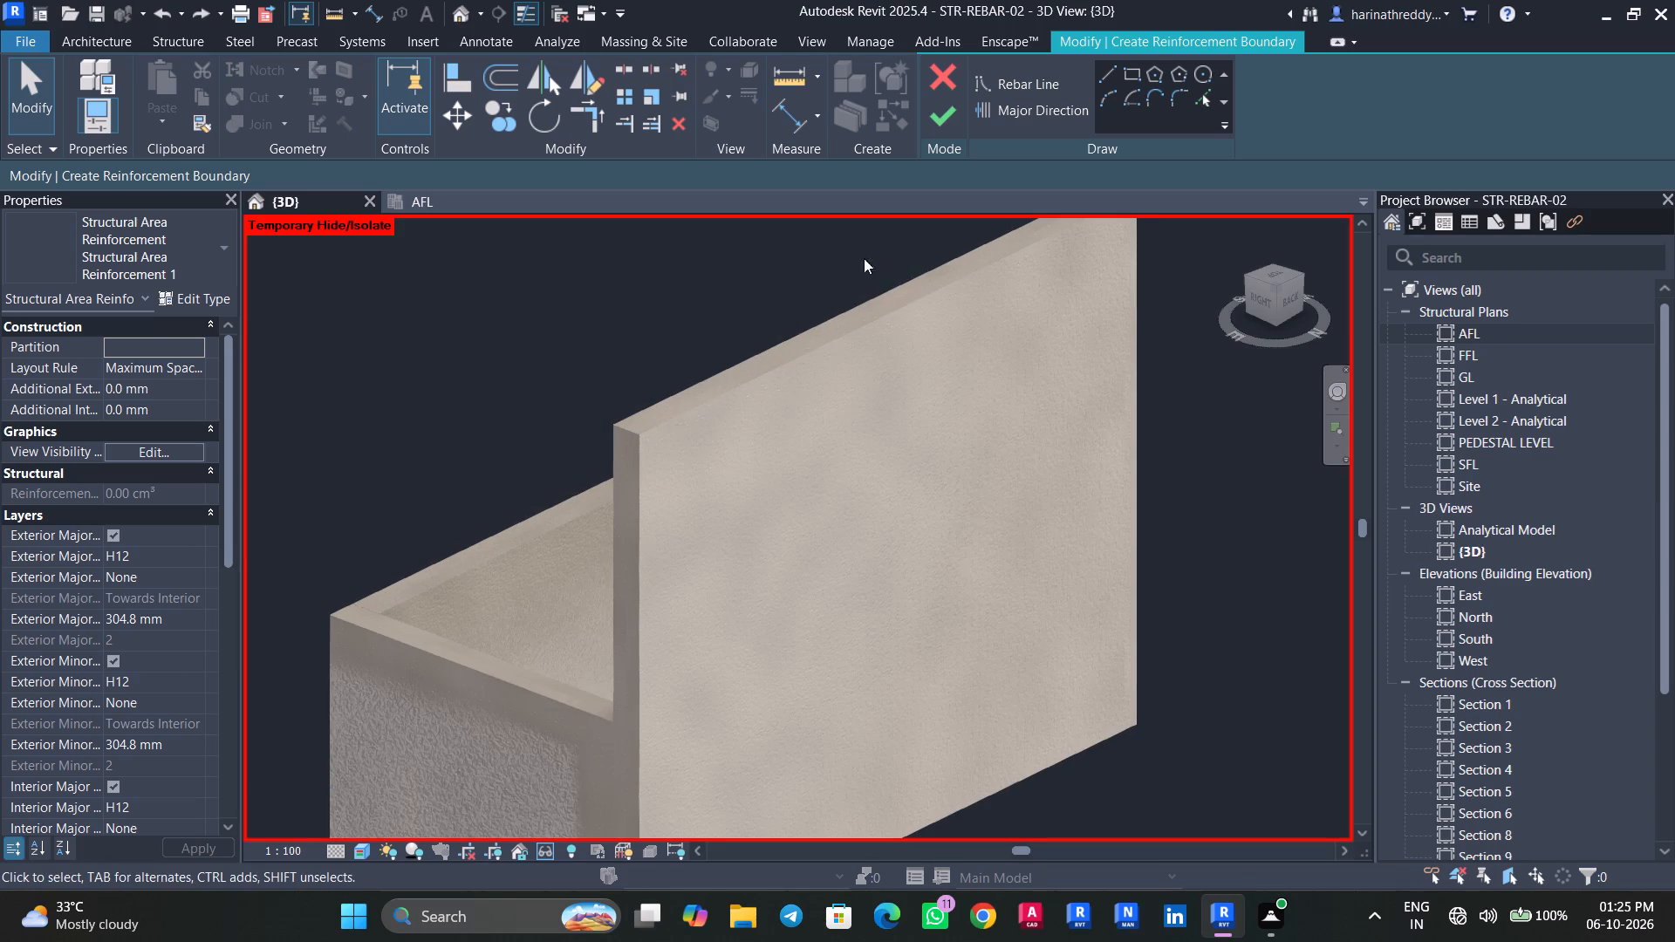
pyautogui.scroll(3, 497, 684)
pyautogui.moveTo(503, 677); pyautogui.dragTo(704, 431, button='middle')
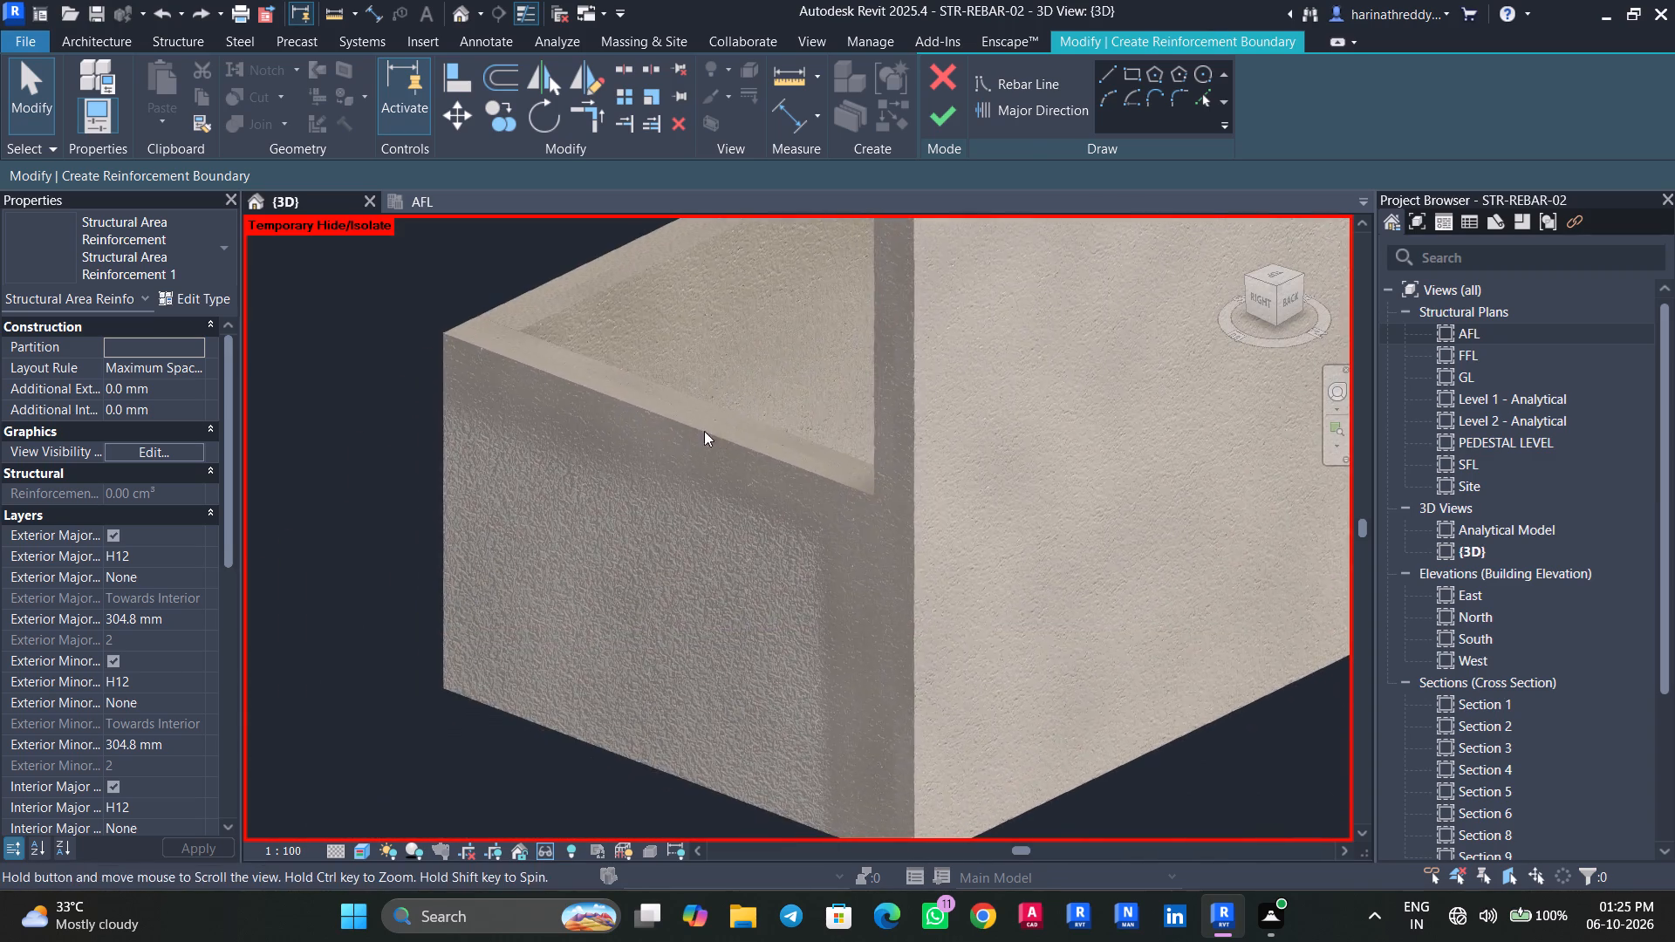
pyautogui.click(605, 561)
pyautogui.click(608, 548)
pyautogui.scroll(8, 667, 514)
pyautogui.scroll(-11, 738, 492)
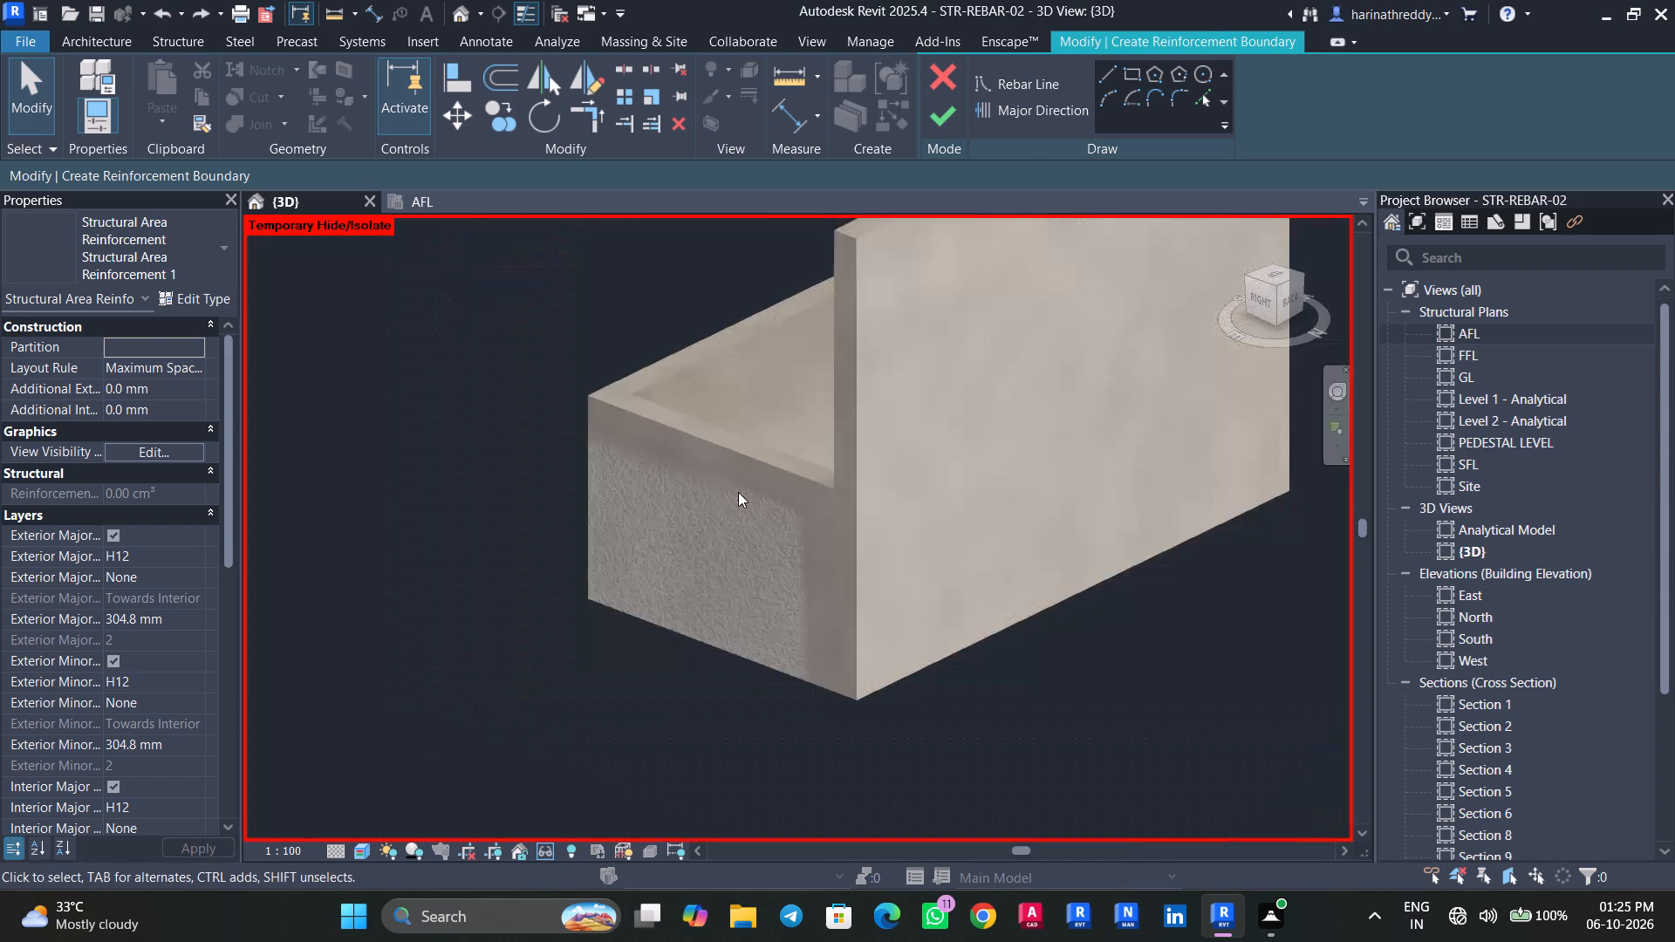
pyautogui.scroll(-4, 738, 492)
pyautogui.keyDown('shift'); pyautogui.moveTo(1036, 559); pyautogui.dragTo(1052, 503, button='middle'); pyautogui.keyUp('shift')
pyautogui.moveTo(1055, 493); pyautogui.dragTo(960, 626, button='middle')
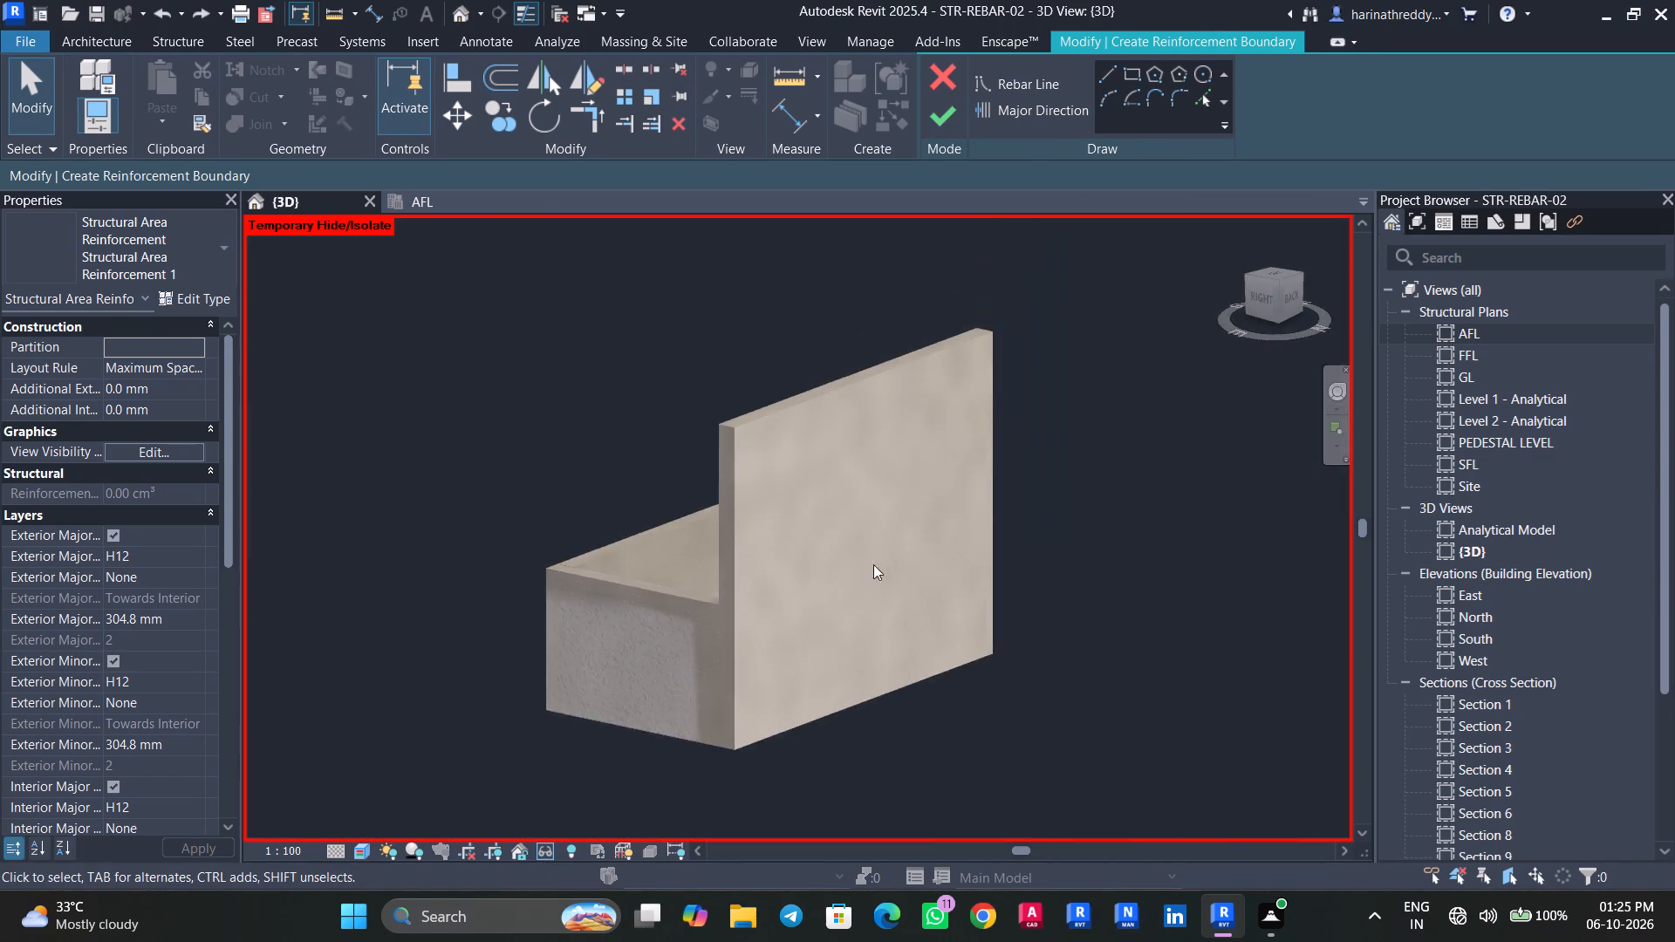
pyautogui.scroll(1, 723, 511)
pyautogui.scroll(-1, 723, 511)
pyautogui.scroll(6, 723, 511)
pyautogui.scroll(-5, 723, 511)
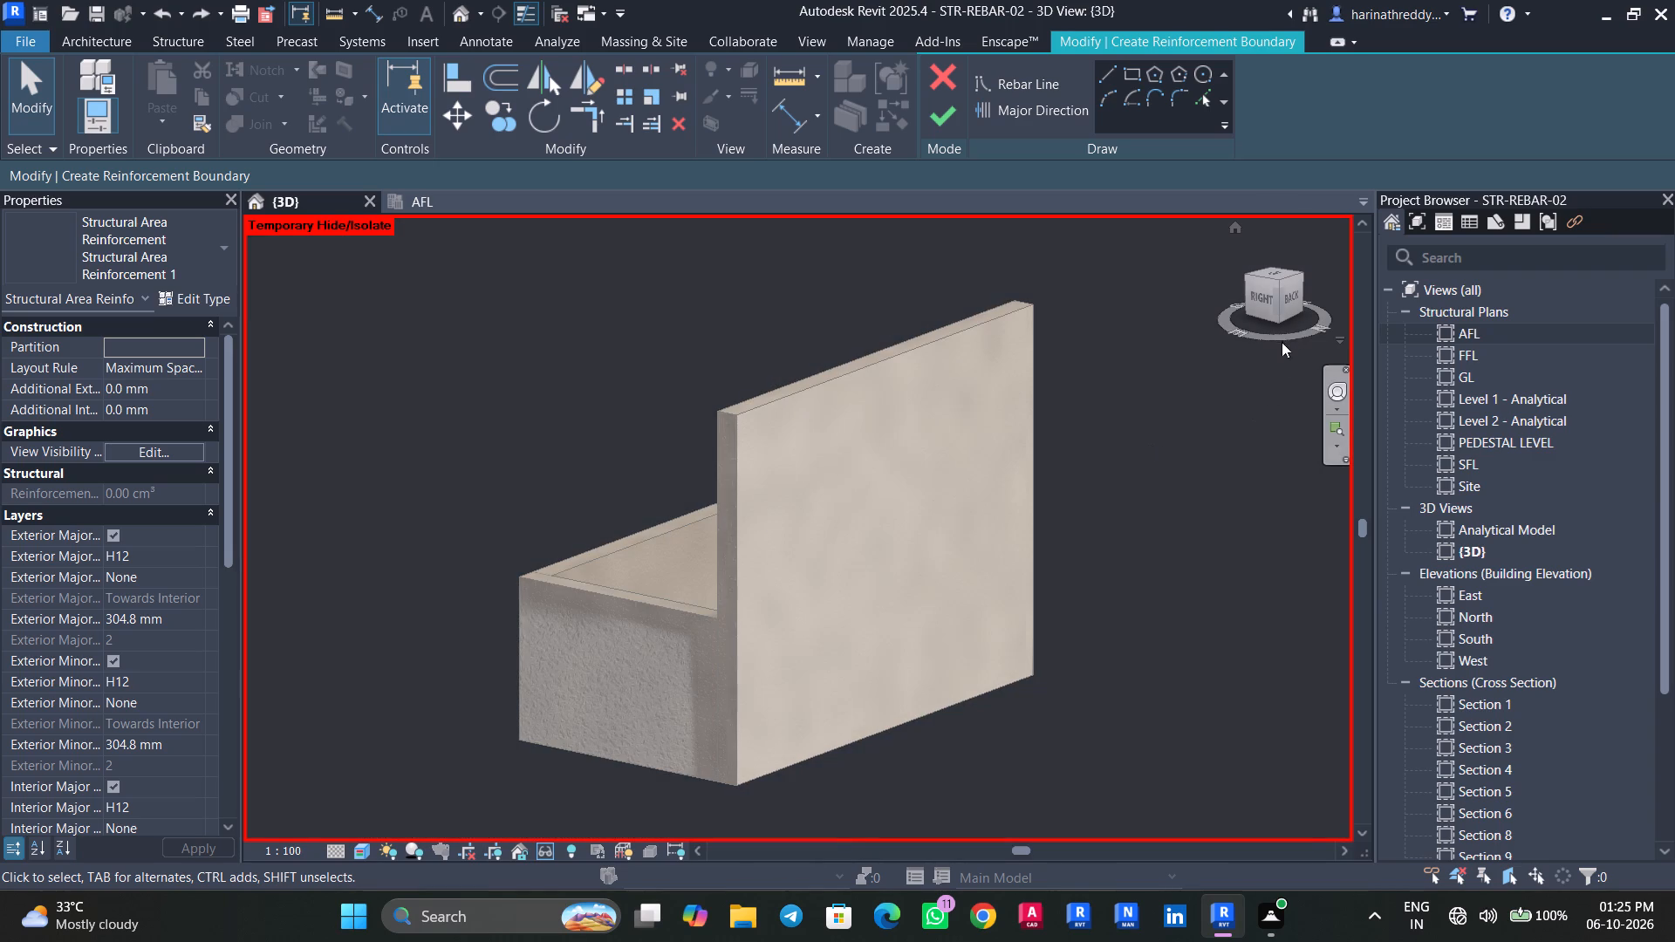
# Cancel the open Structural Area Reinforcement sketch and discard it.
pyautogui.click(948, 89)
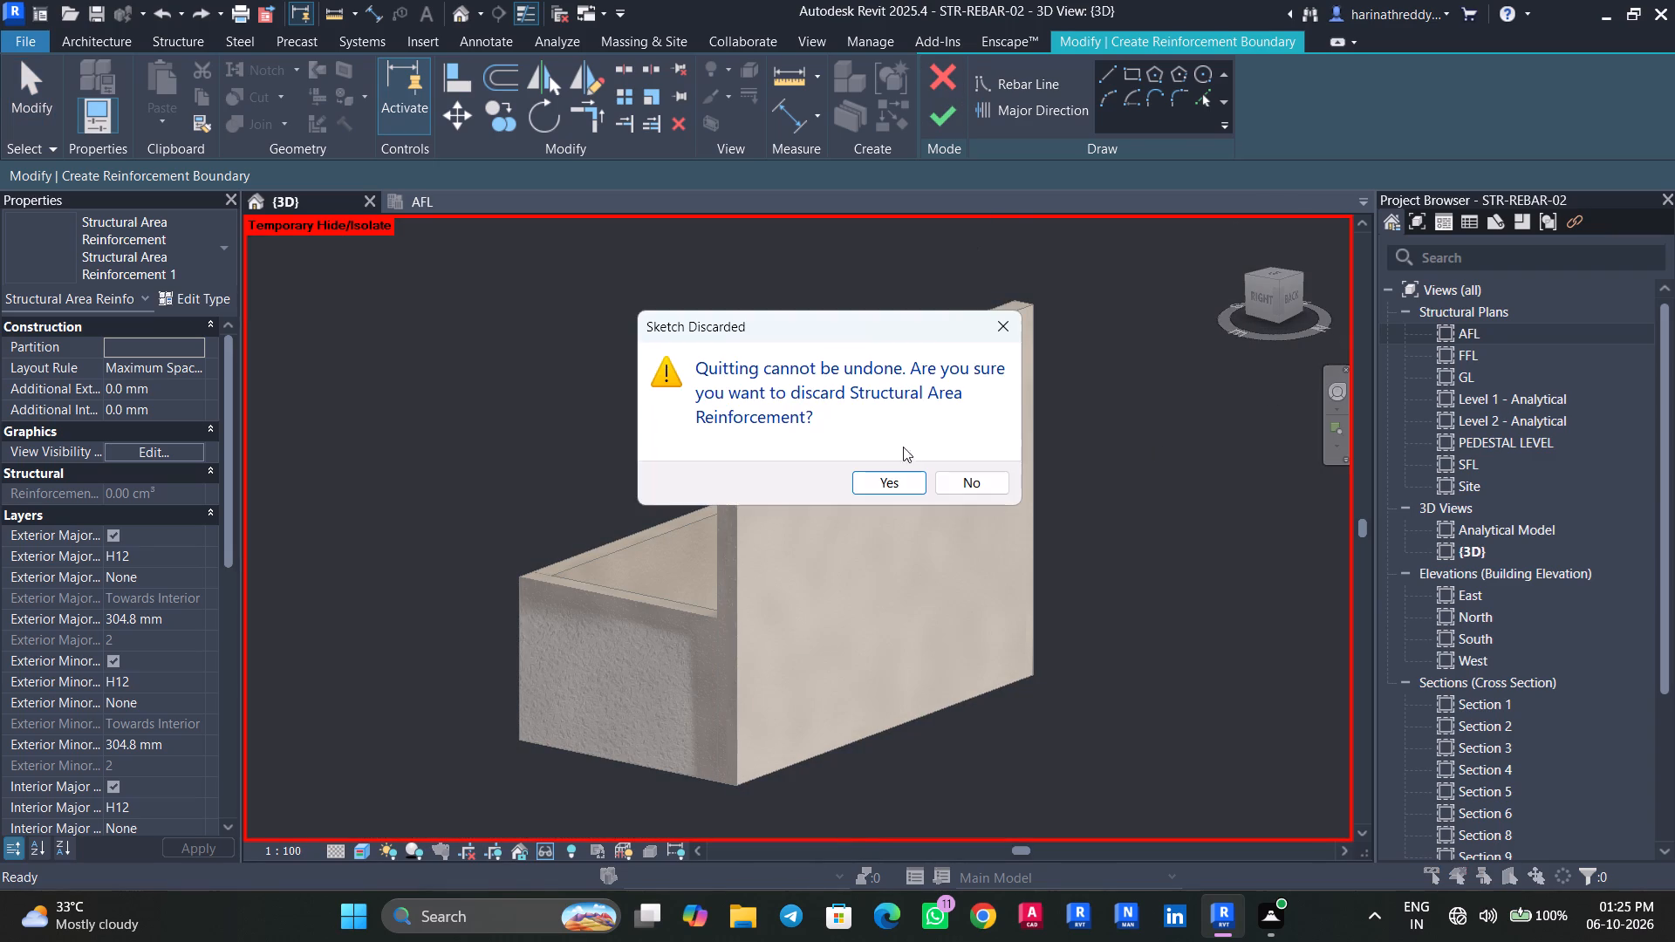
pyautogui.click(905, 479)
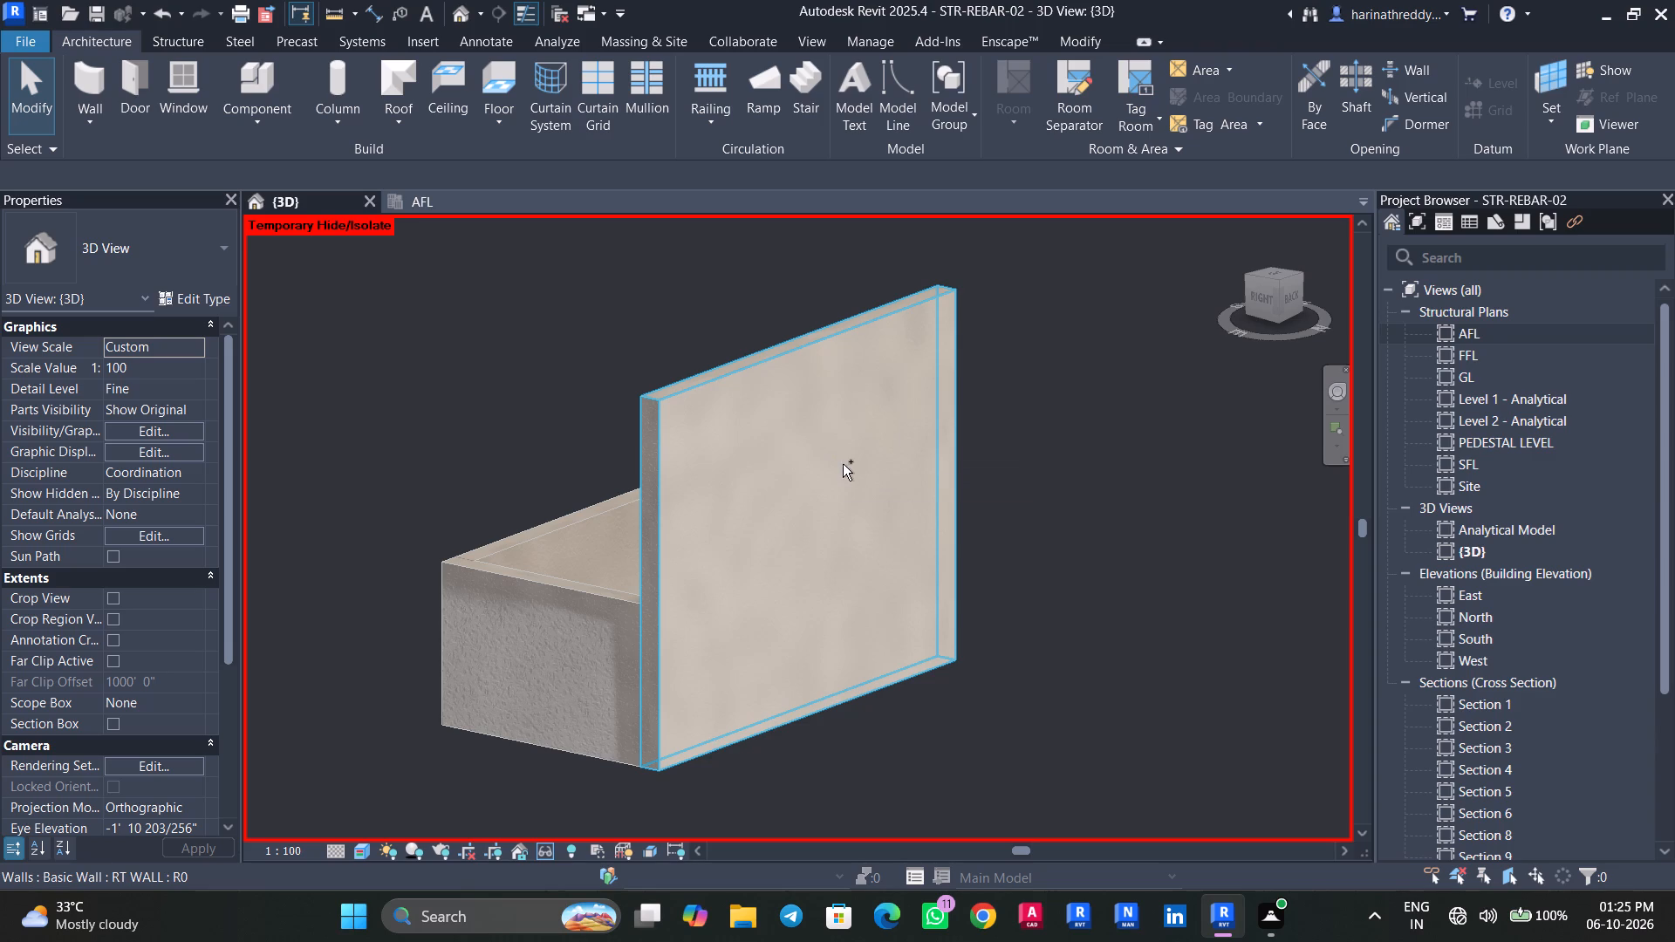
# Start an area reinforcement hosted by the tall RT WALL and view the wall from the back.
pyautogui.keyDown('ctrl'); pyautogui.moveTo(843, 464); pyautogui.dragTo(890, 465, button='middle'); pyautogui.keyUp('ctrl')
pyautogui.click(869, 460)
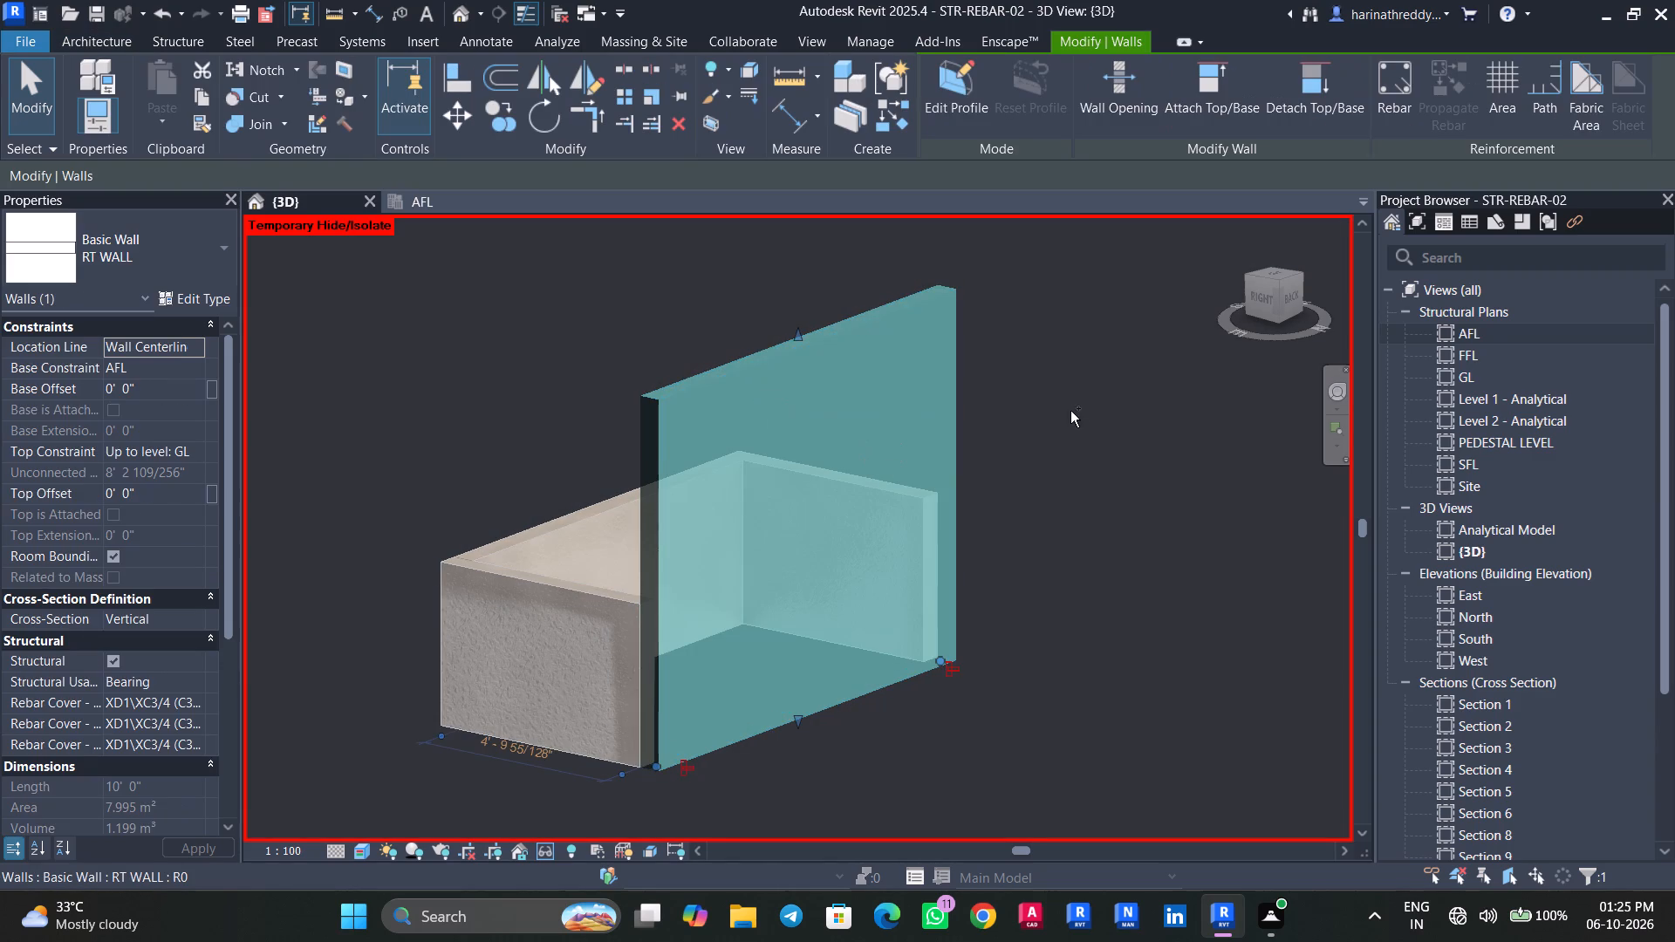
pyautogui.keyDown('ctrl'); pyautogui.moveTo(1063, 409); pyautogui.dragTo(998, 403, button='middle'); pyautogui.keyUp('ctrl')
pyautogui.keyDown('shift'); pyautogui.moveTo(1083, 424); pyautogui.dragTo(1027, 418, button='middle'); pyautogui.keyUp('shift')
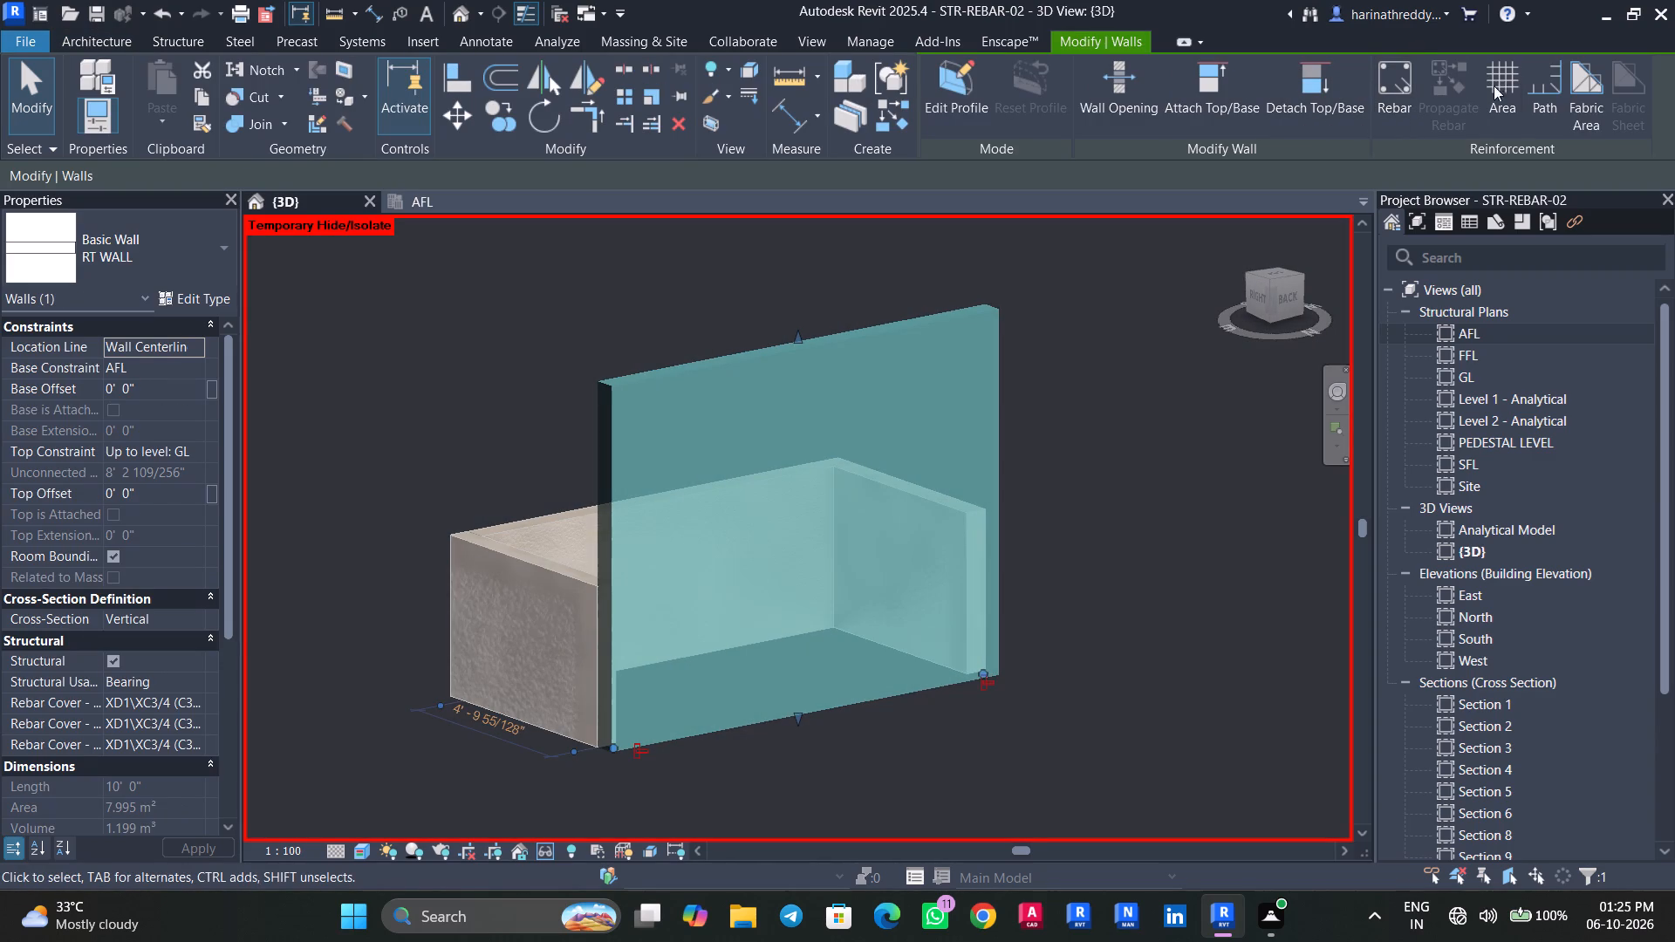
pyautogui.click(1494, 99)
pyautogui.click(1295, 303)
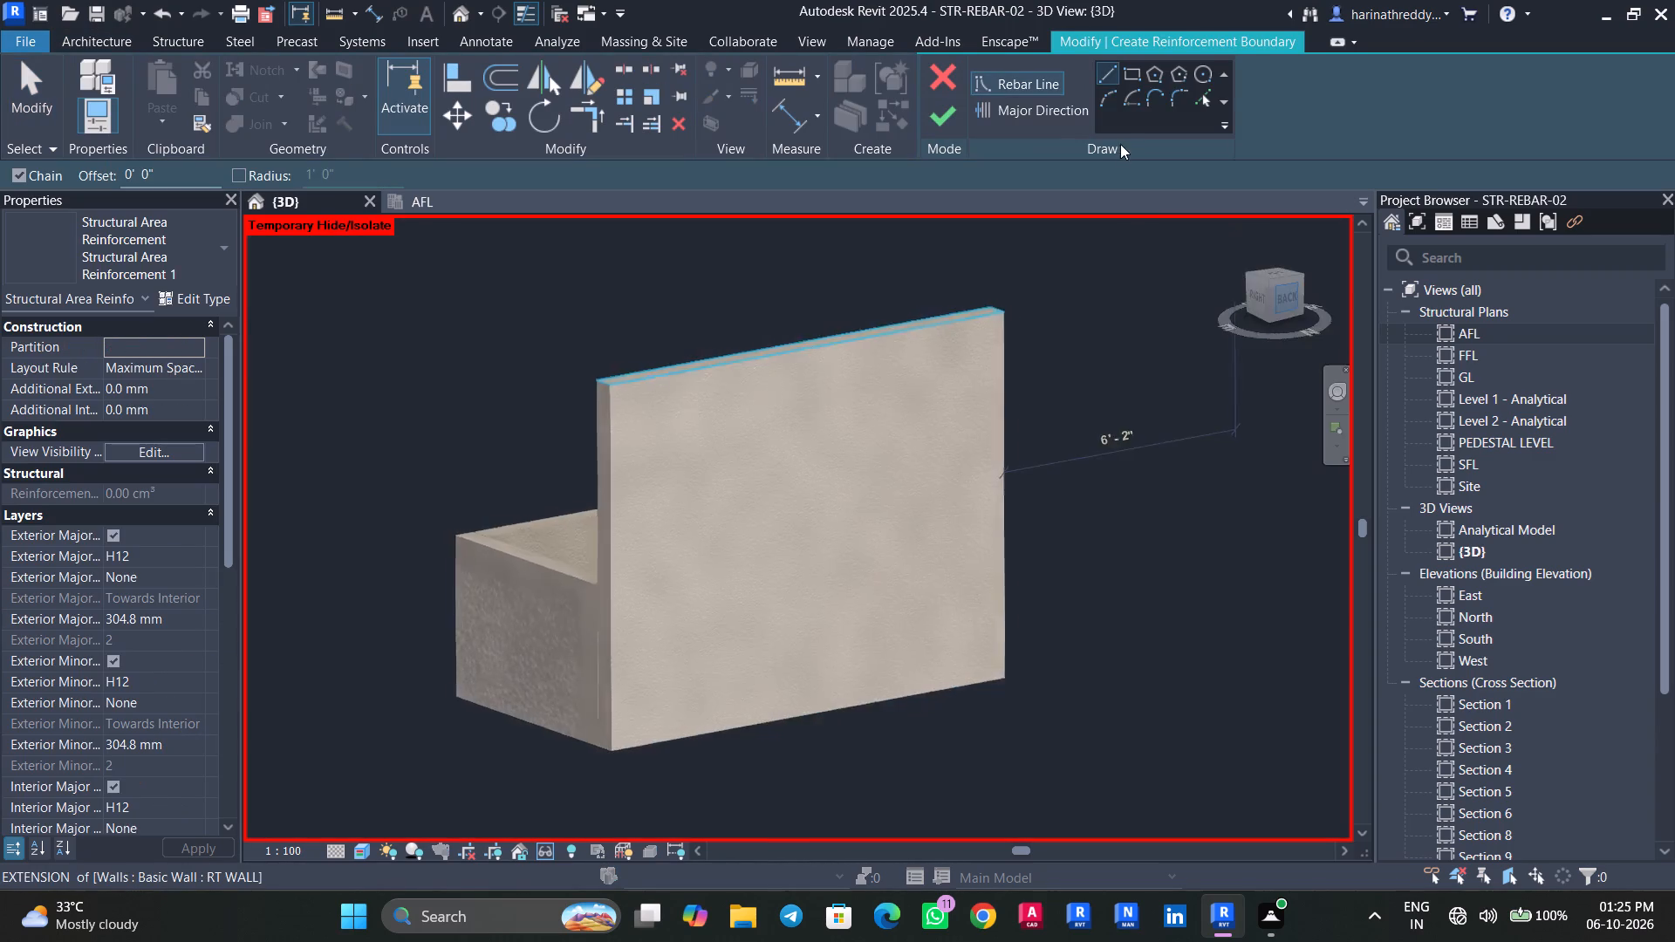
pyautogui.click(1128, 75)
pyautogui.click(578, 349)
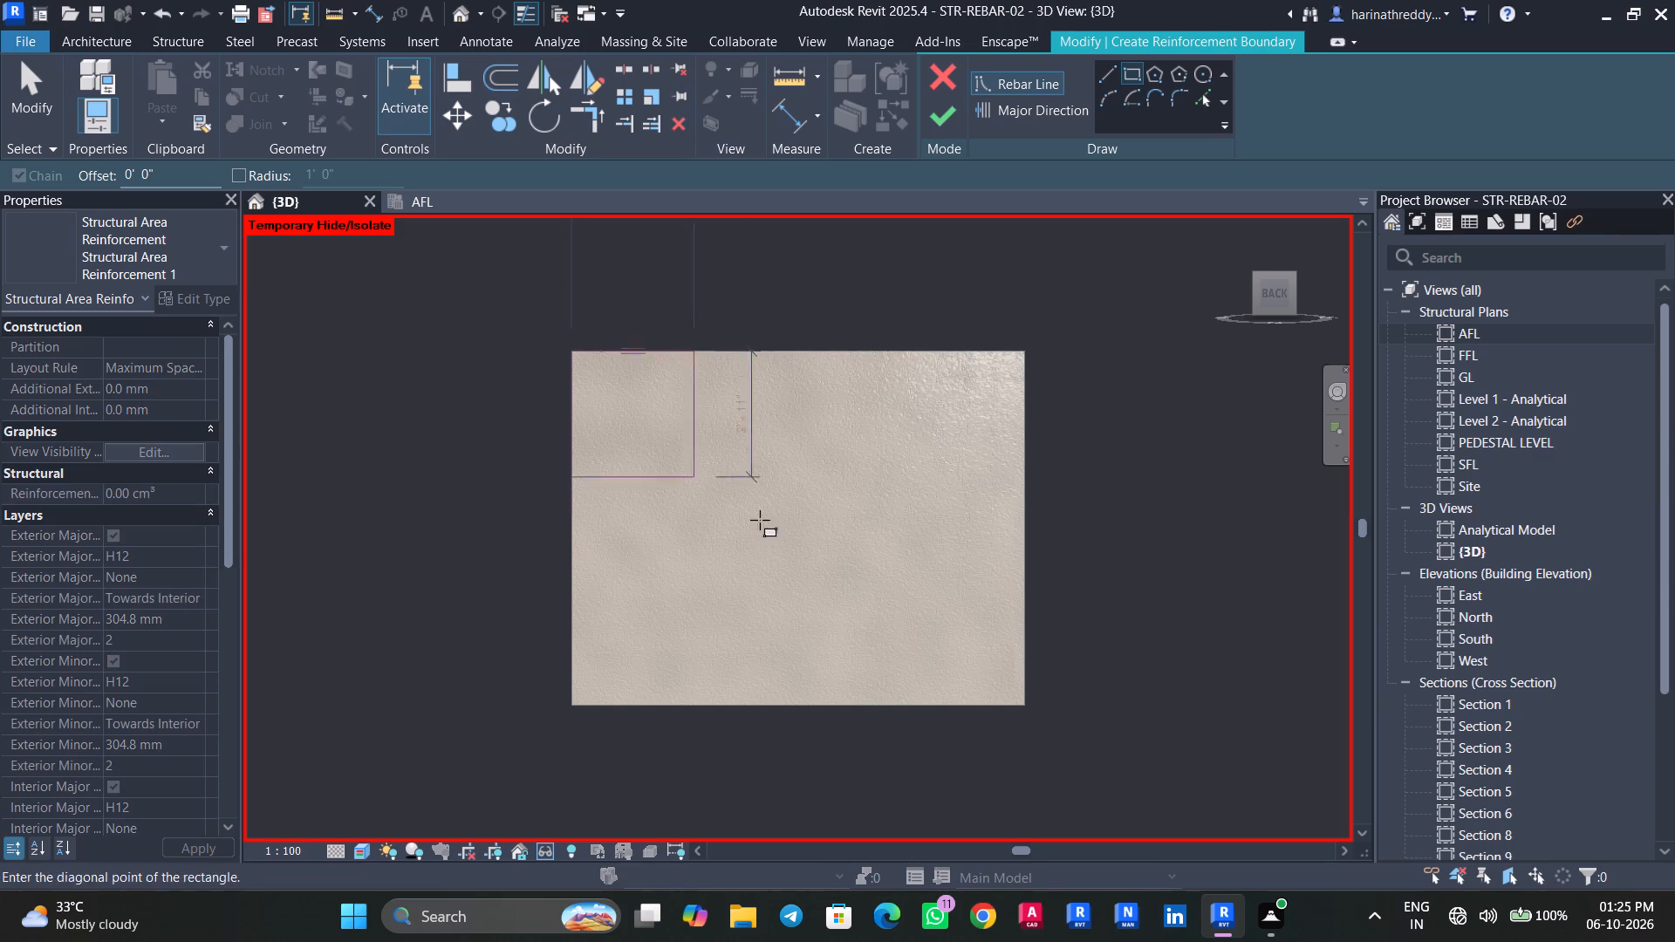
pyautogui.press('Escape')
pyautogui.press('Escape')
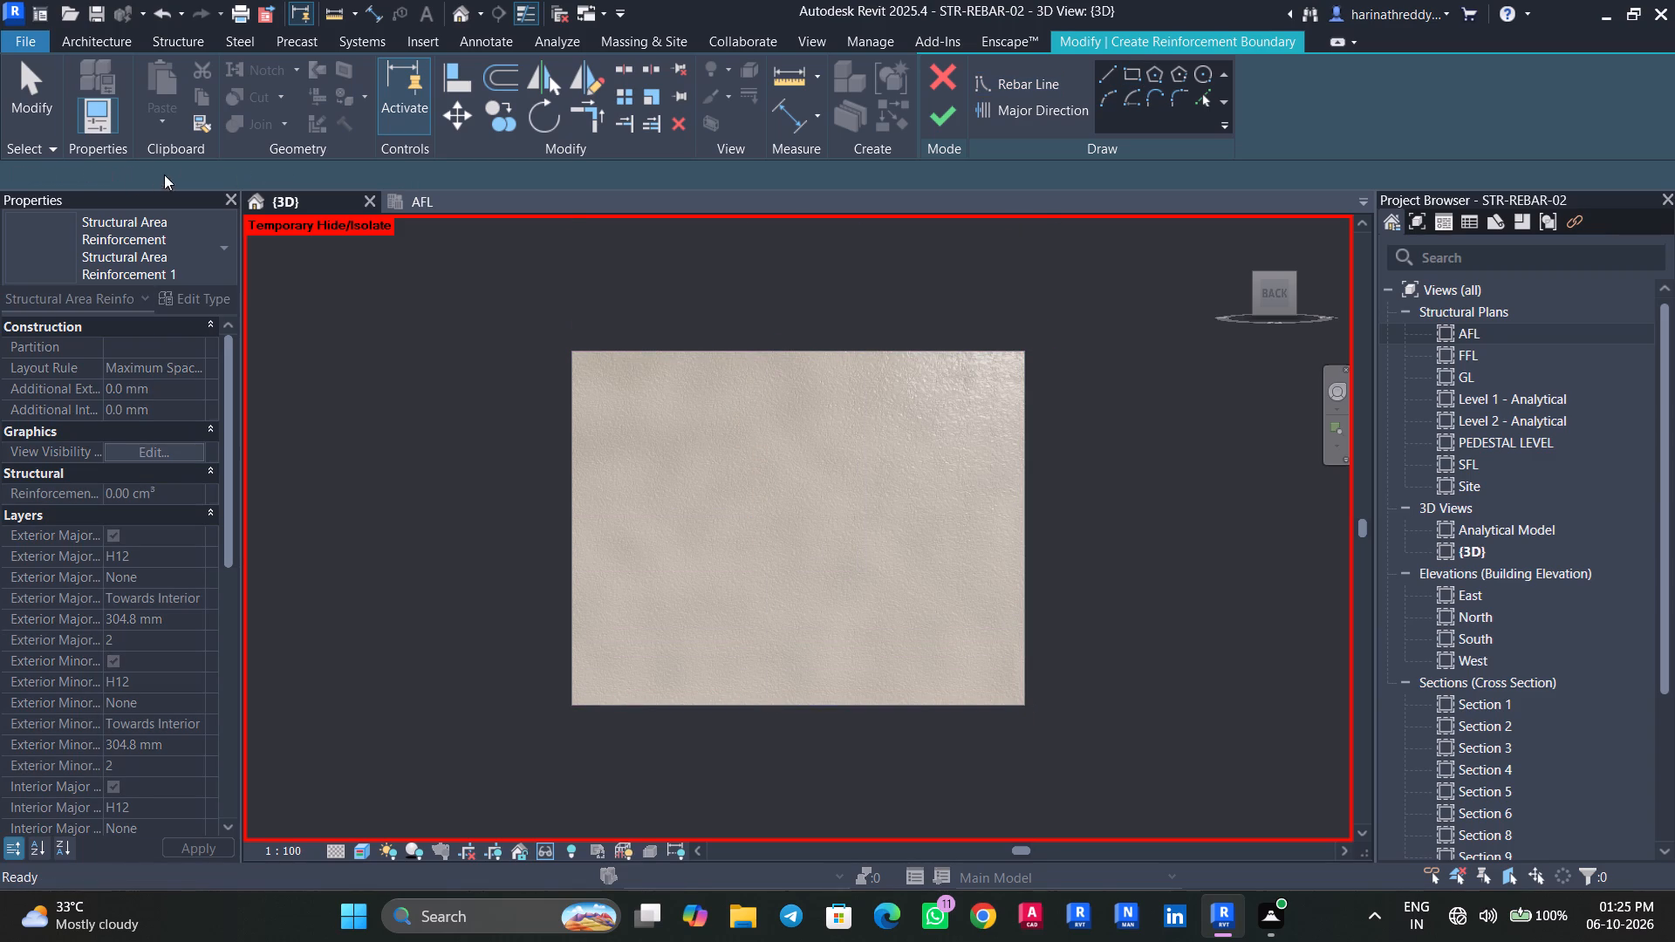
# Draw a rectangular rebar boundary offset 50 mm inside the tall wall's edges and finish the area reinforcement.
pyautogui.click(1143, 77)
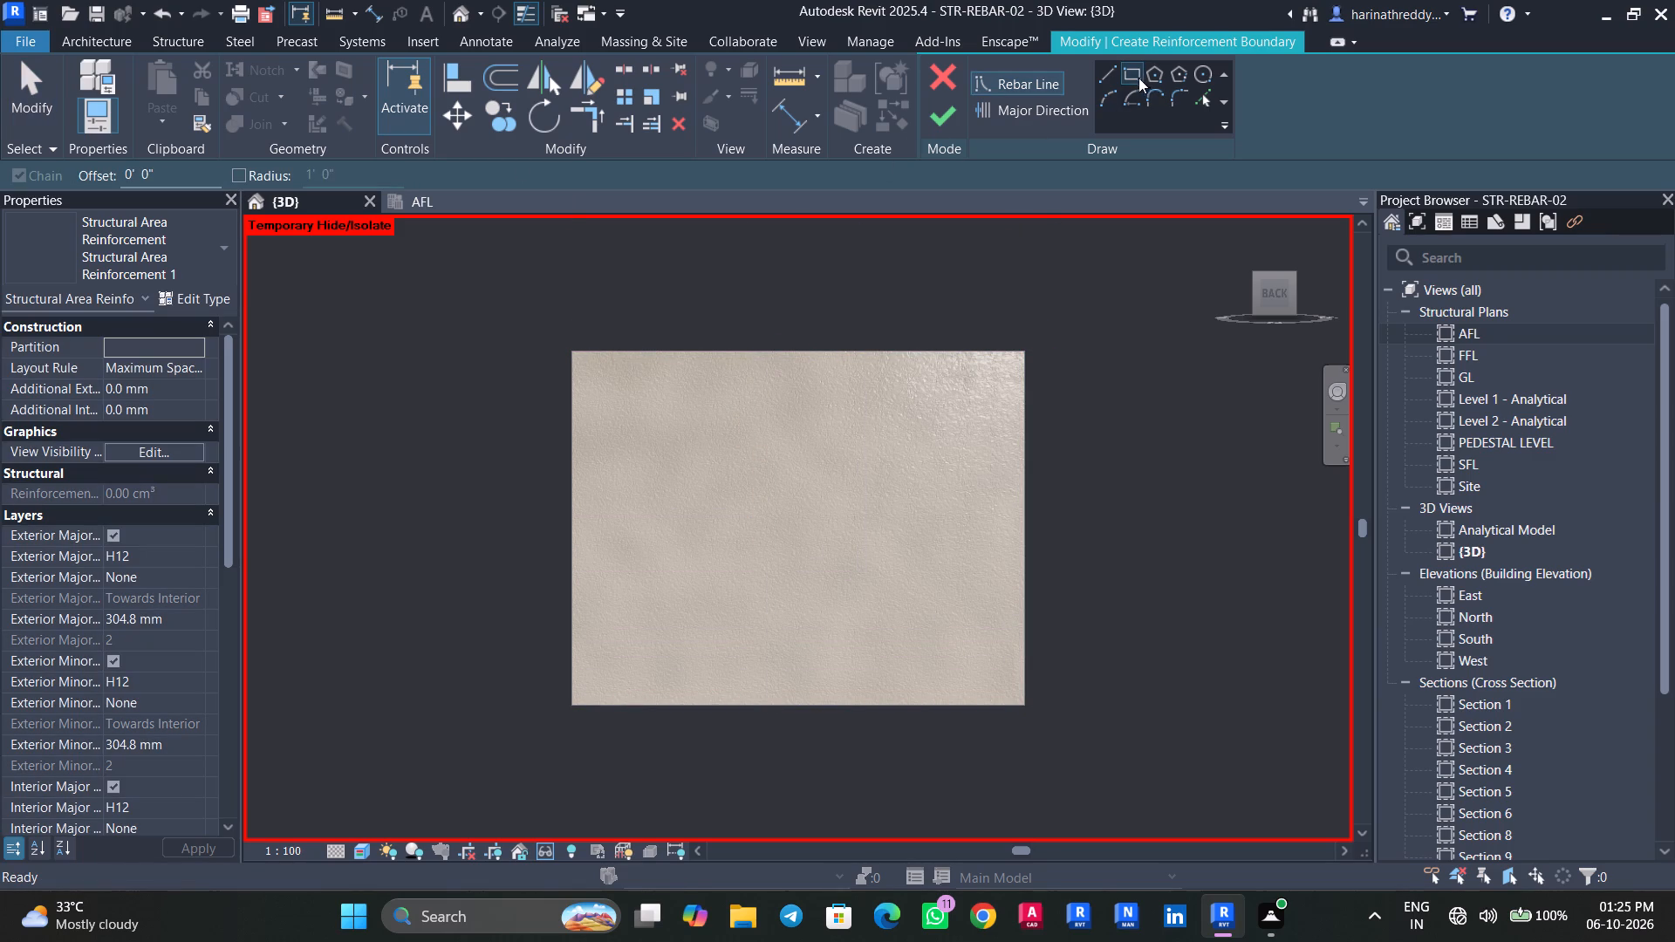
pyautogui.moveTo(210, 171); pyautogui.dragTo(72, 175)
pyautogui.write('50MM')
pyautogui.press('Return')
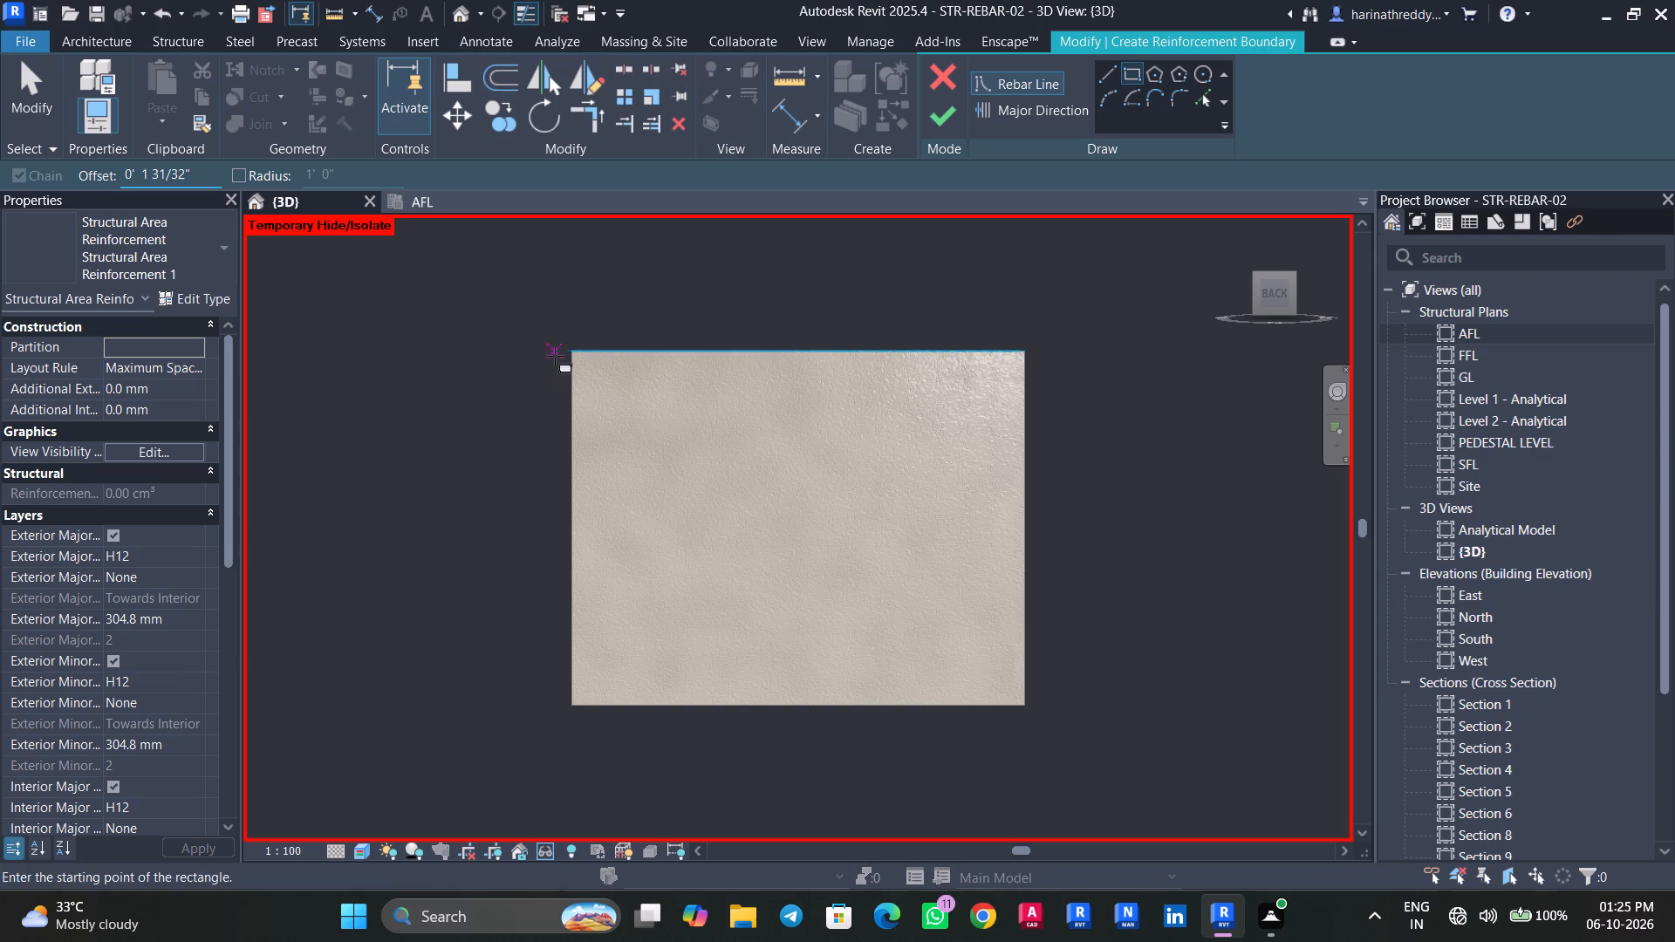
pyautogui.click(571, 352)
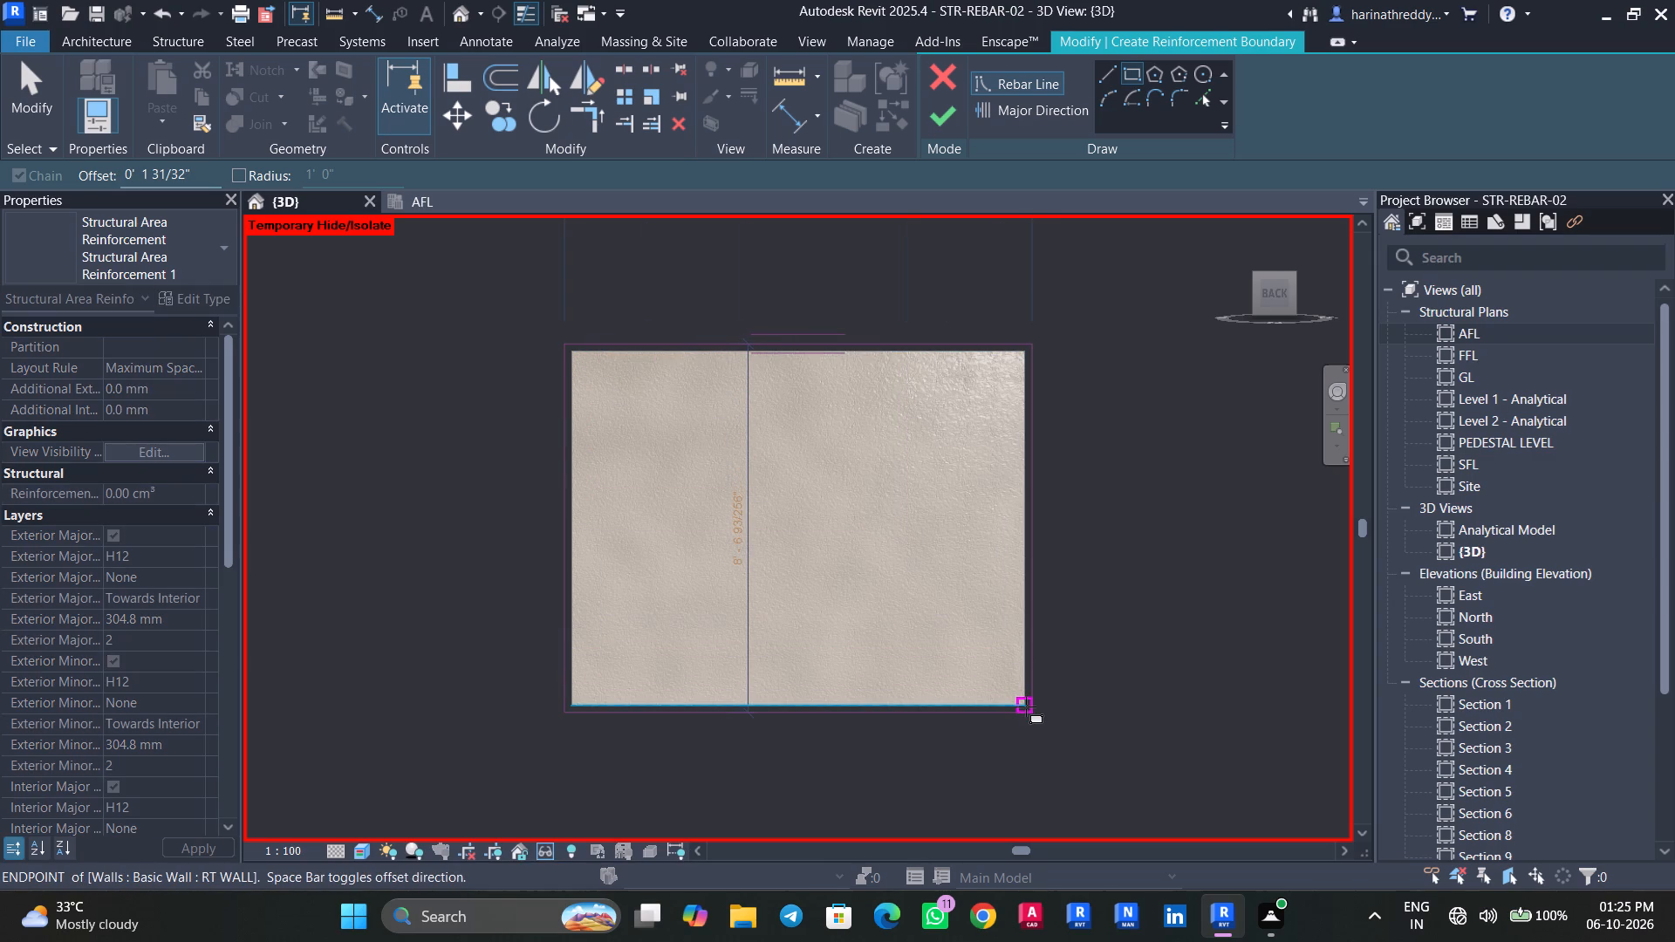
pyautogui.press('space')
pyautogui.click(1026, 706)
pyautogui.press('Escape')
pyautogui.press('Escape')
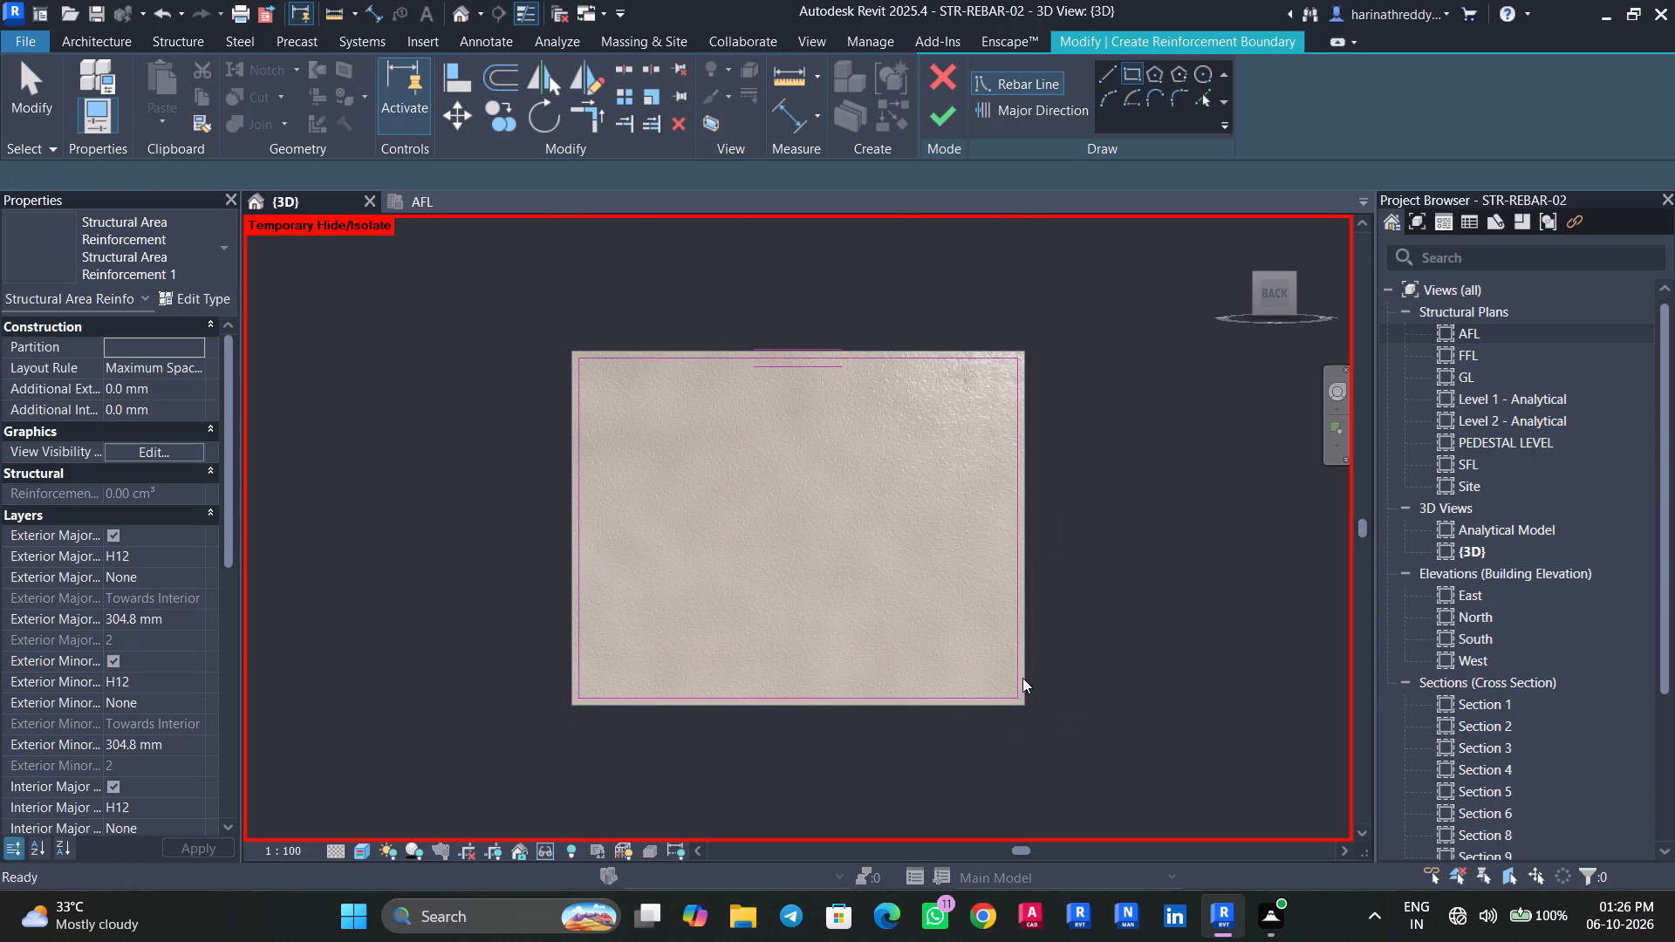
pyautogui.scroll(3, 1011, 662)
pyautogui.click(930, 132)
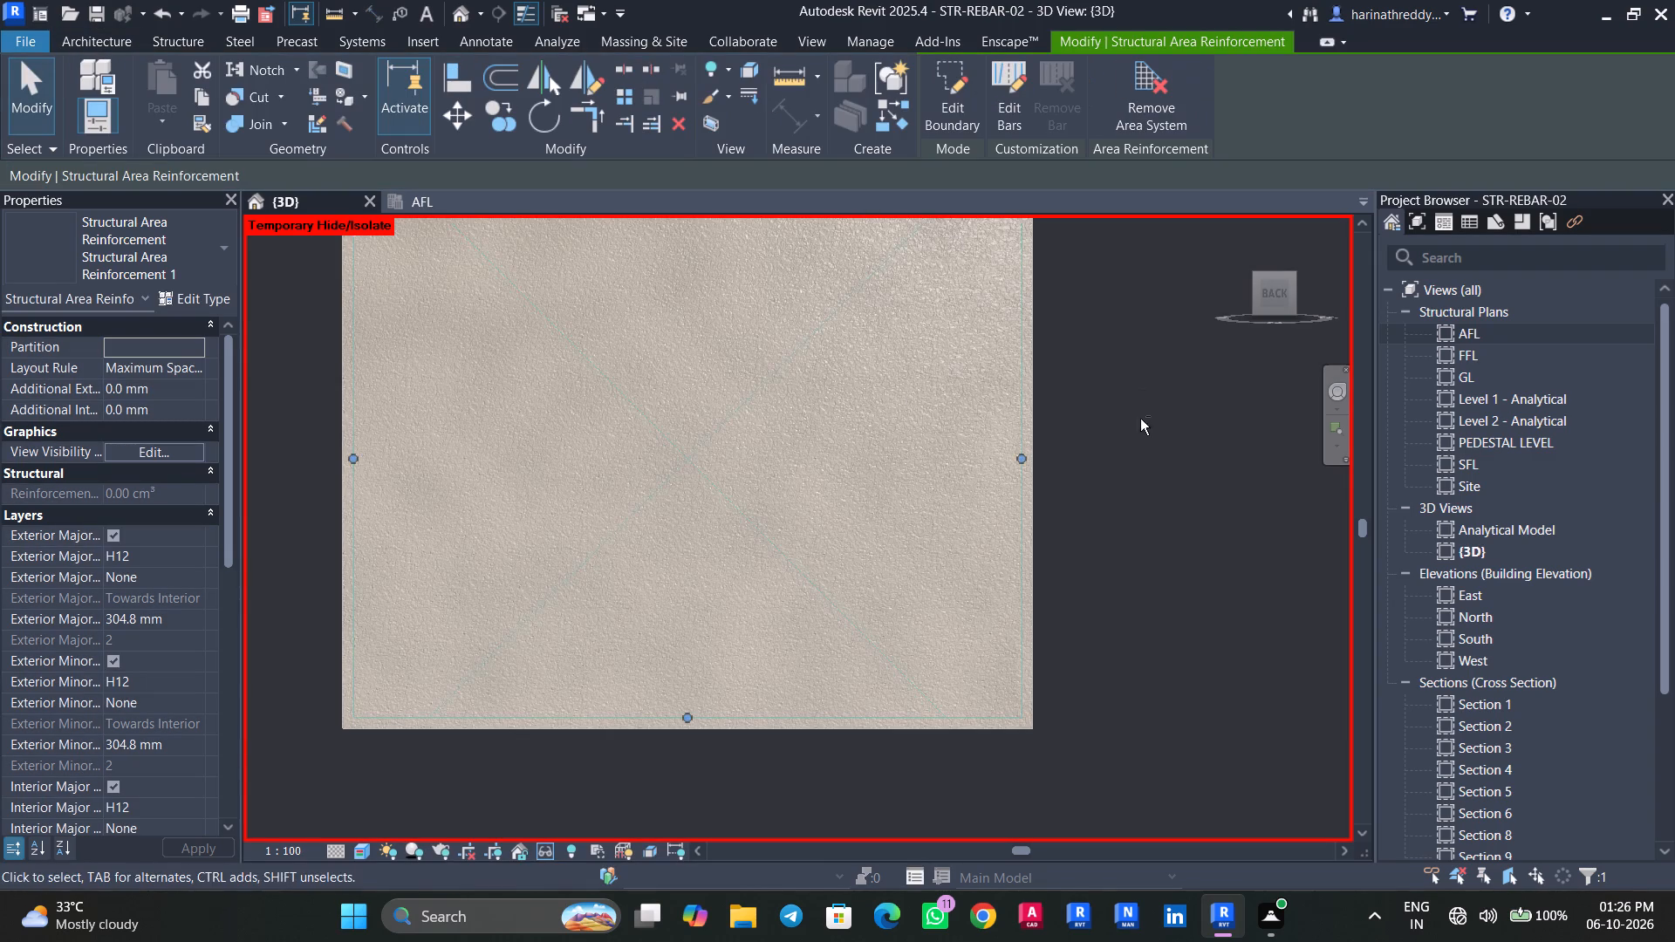
# Set the wall's area reinforcement to show unobscured in the {3D} view.
pyautogui.keyDown('shift'); pyautogui.moveTo(1140, 420); pyautogui.dragTo(1278, 591, button='middle'); pyautogui.keyUp('shift')
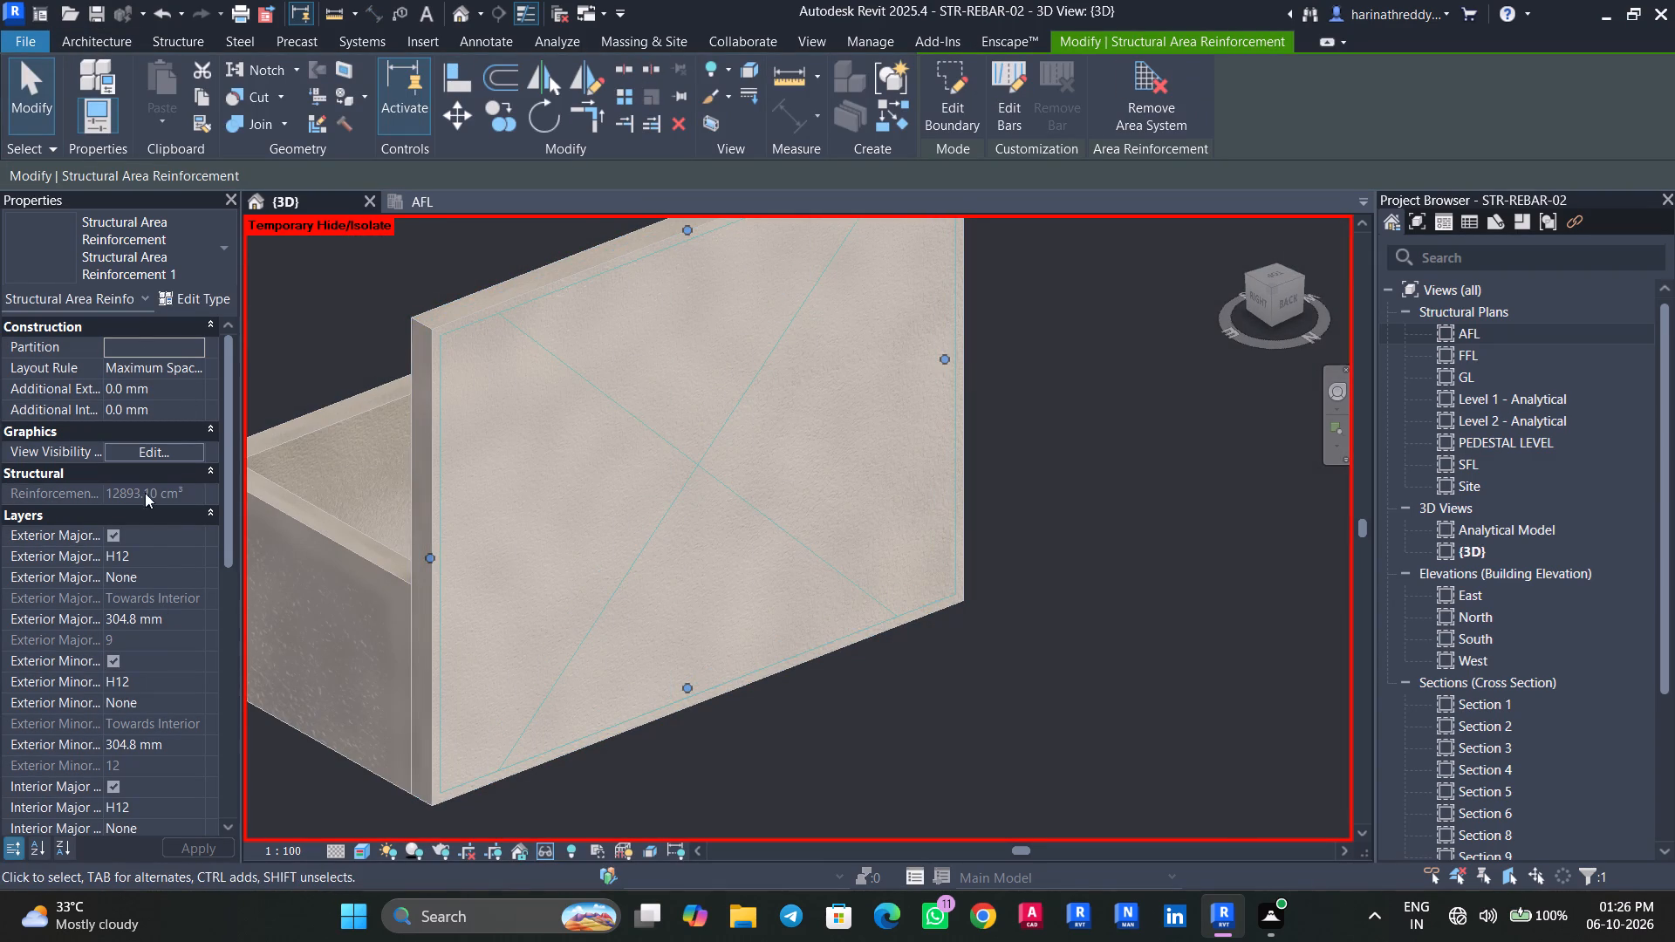
pyautogui.click(154, 456)
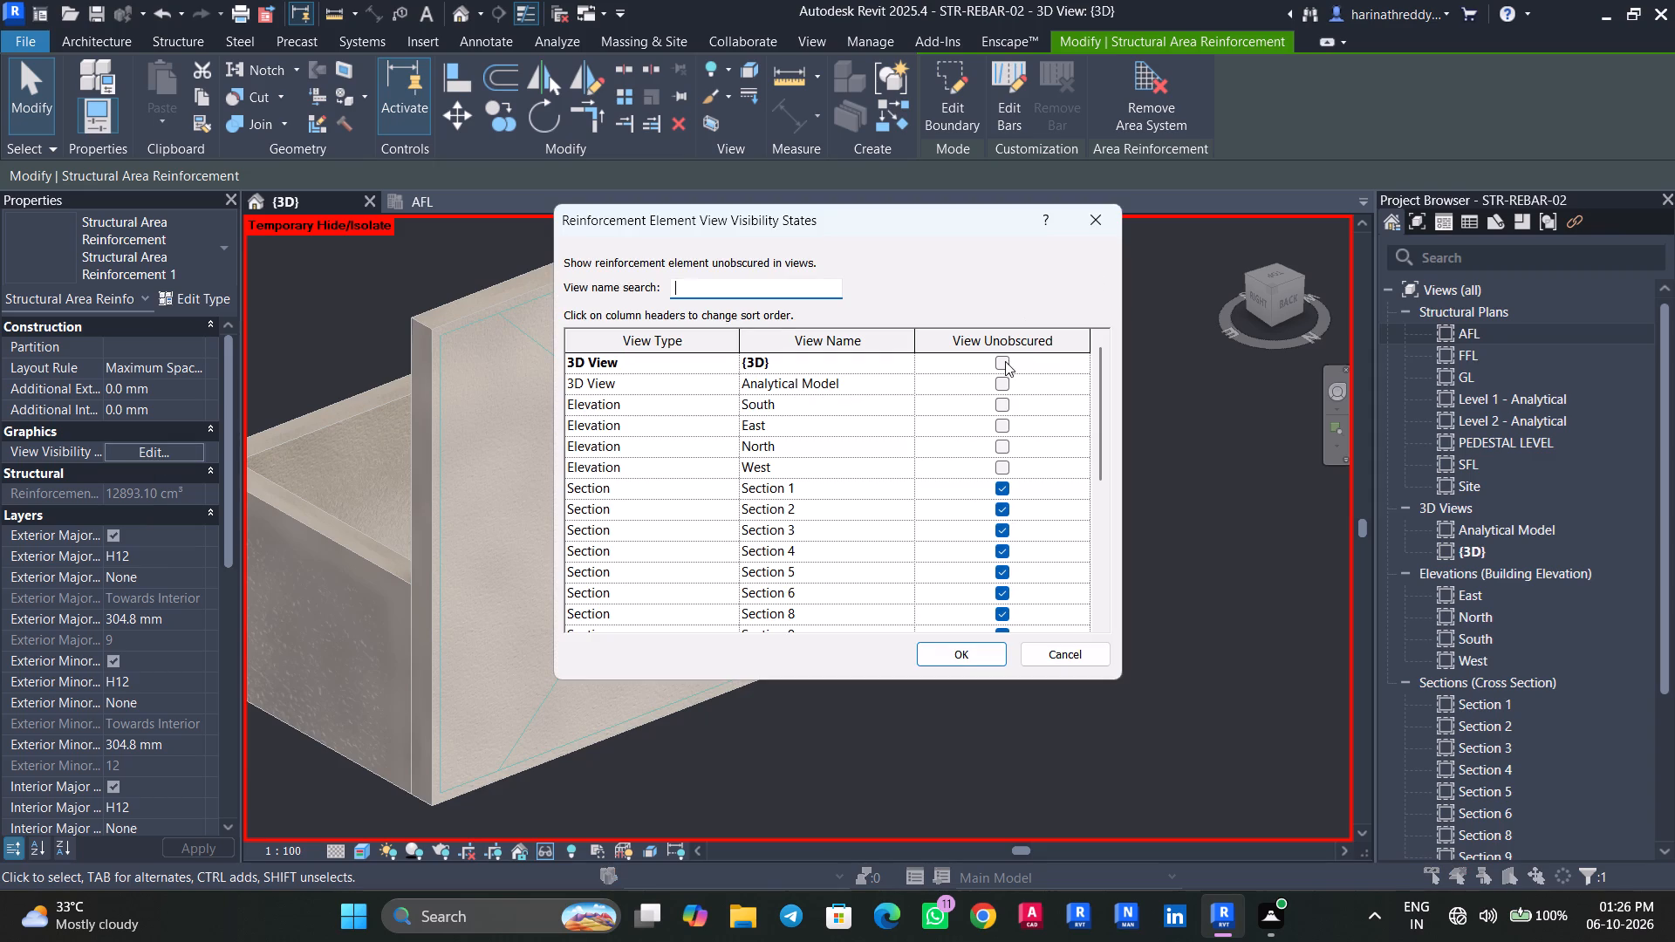
pyautogui.click(1005, 361)
pyautogui.click(966, 650)
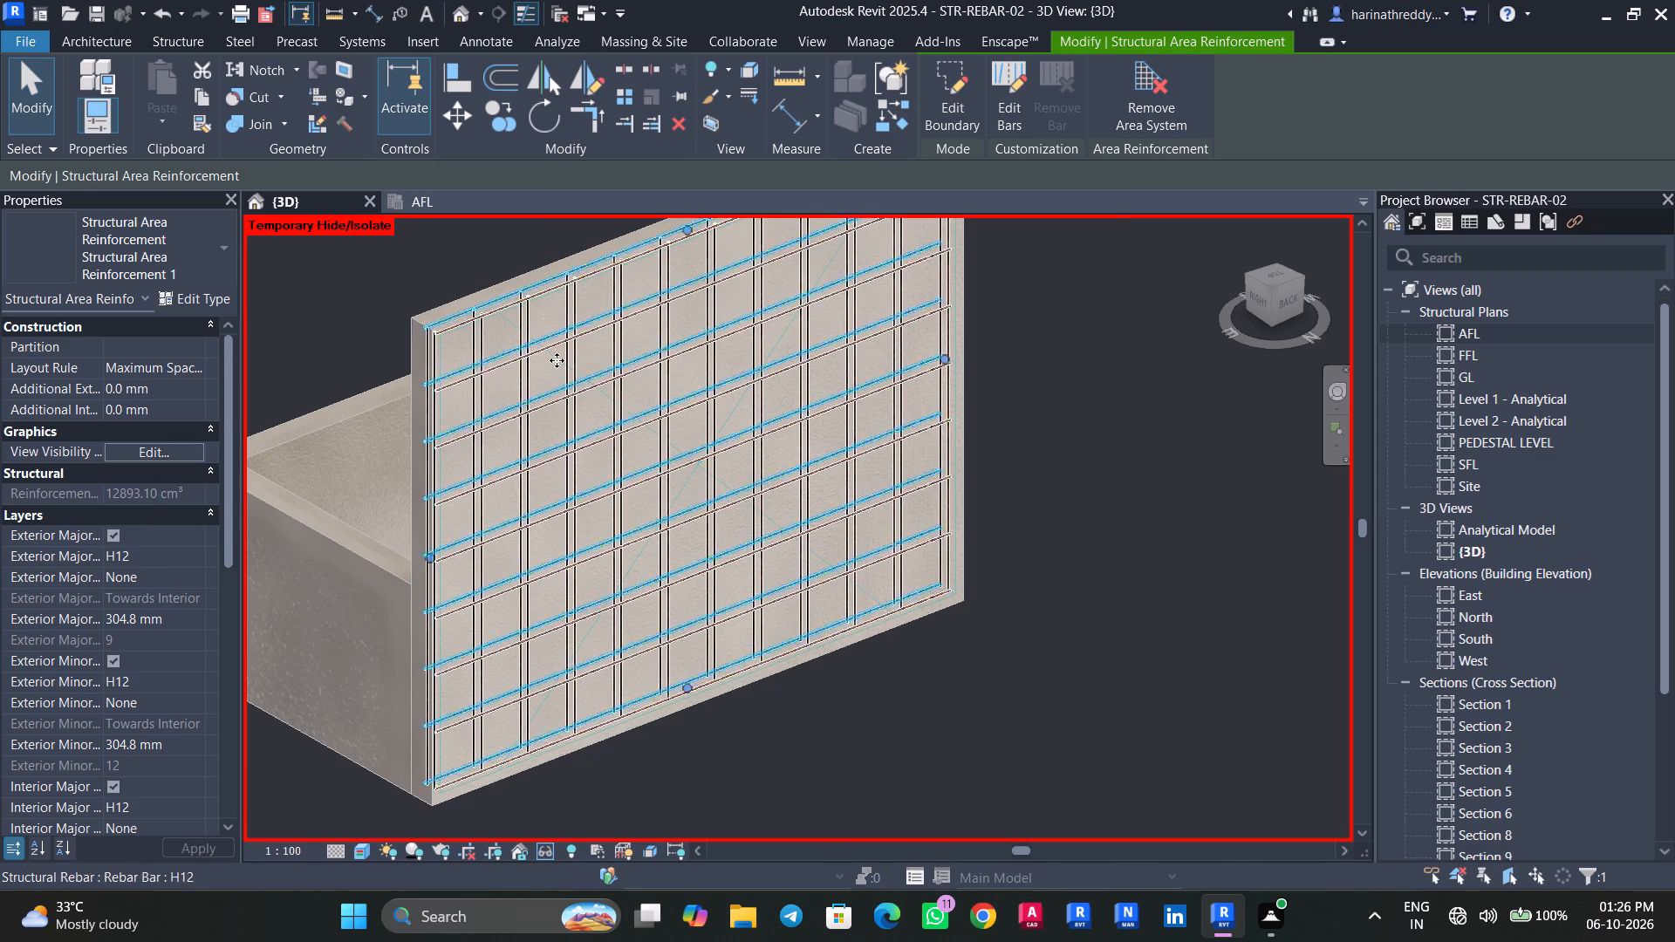
# Examine the tall wall's rebar mesh and the layer properties of its area reinforcement.
pyautogui.scroll(7, 557, 360)
pyautogui.scroll(-1, 555, 349)
pyautogui.scroll(1, 555, 349)
pyautogui.scroll(-3, 555, 349)
pyautogui.moveTo(555, 349); pyautogui.dragTo(604, 359, button='middle')
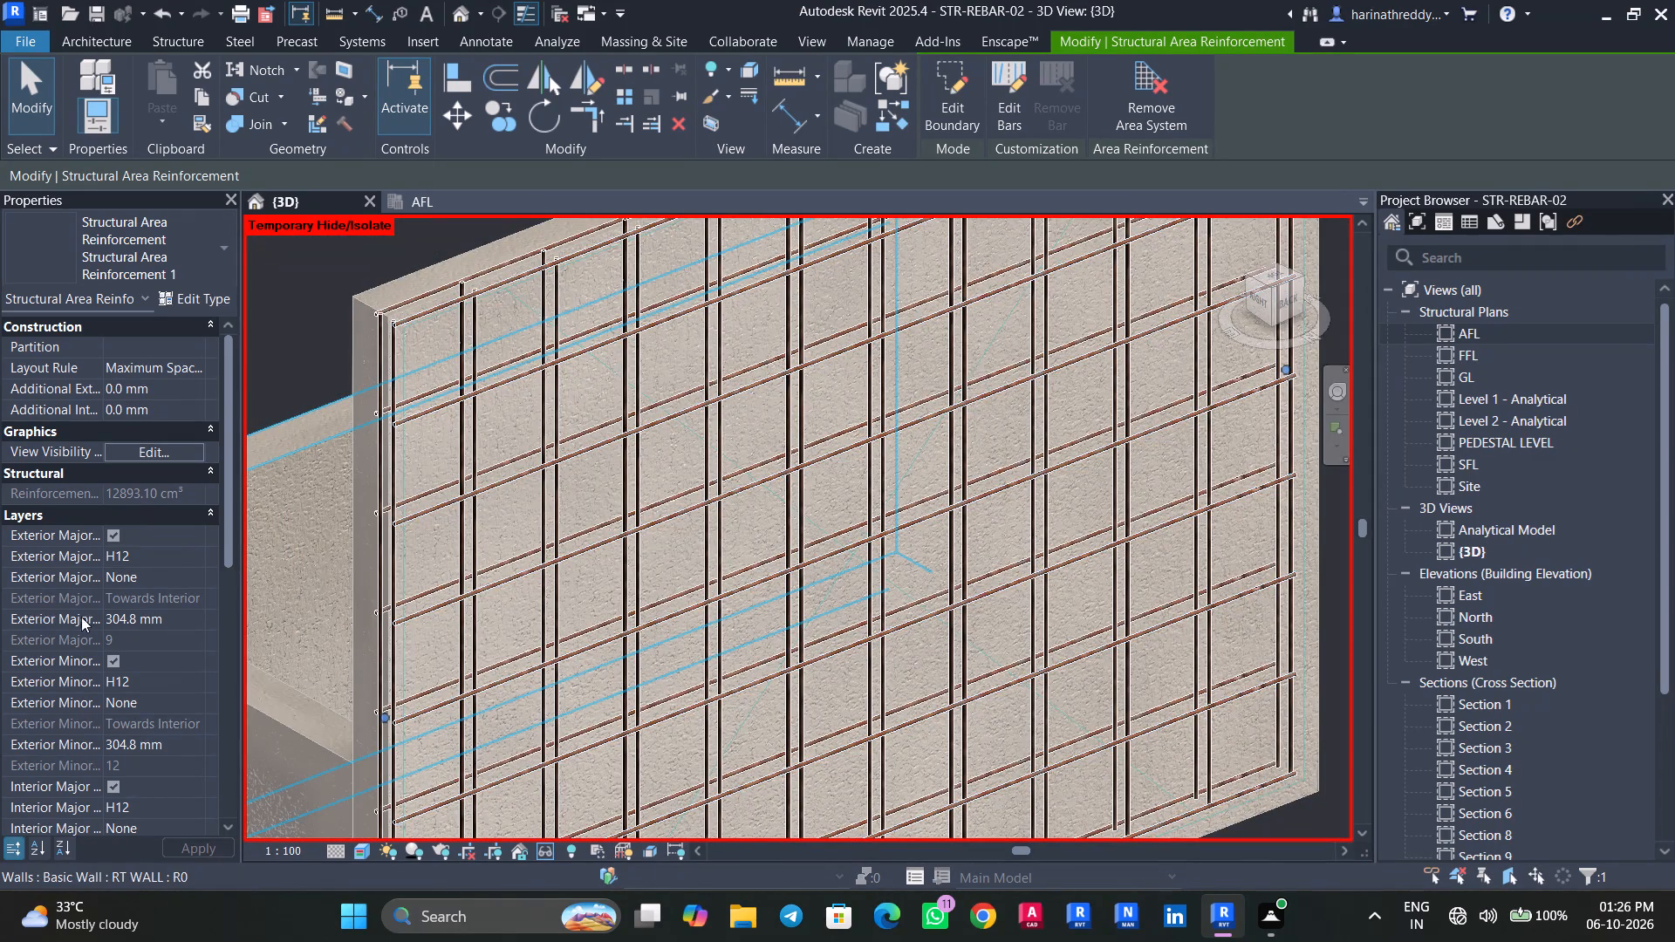
pyautogui.scroll(-6, 85, 608)
pyautogui.scroll(-6, 241, 435)
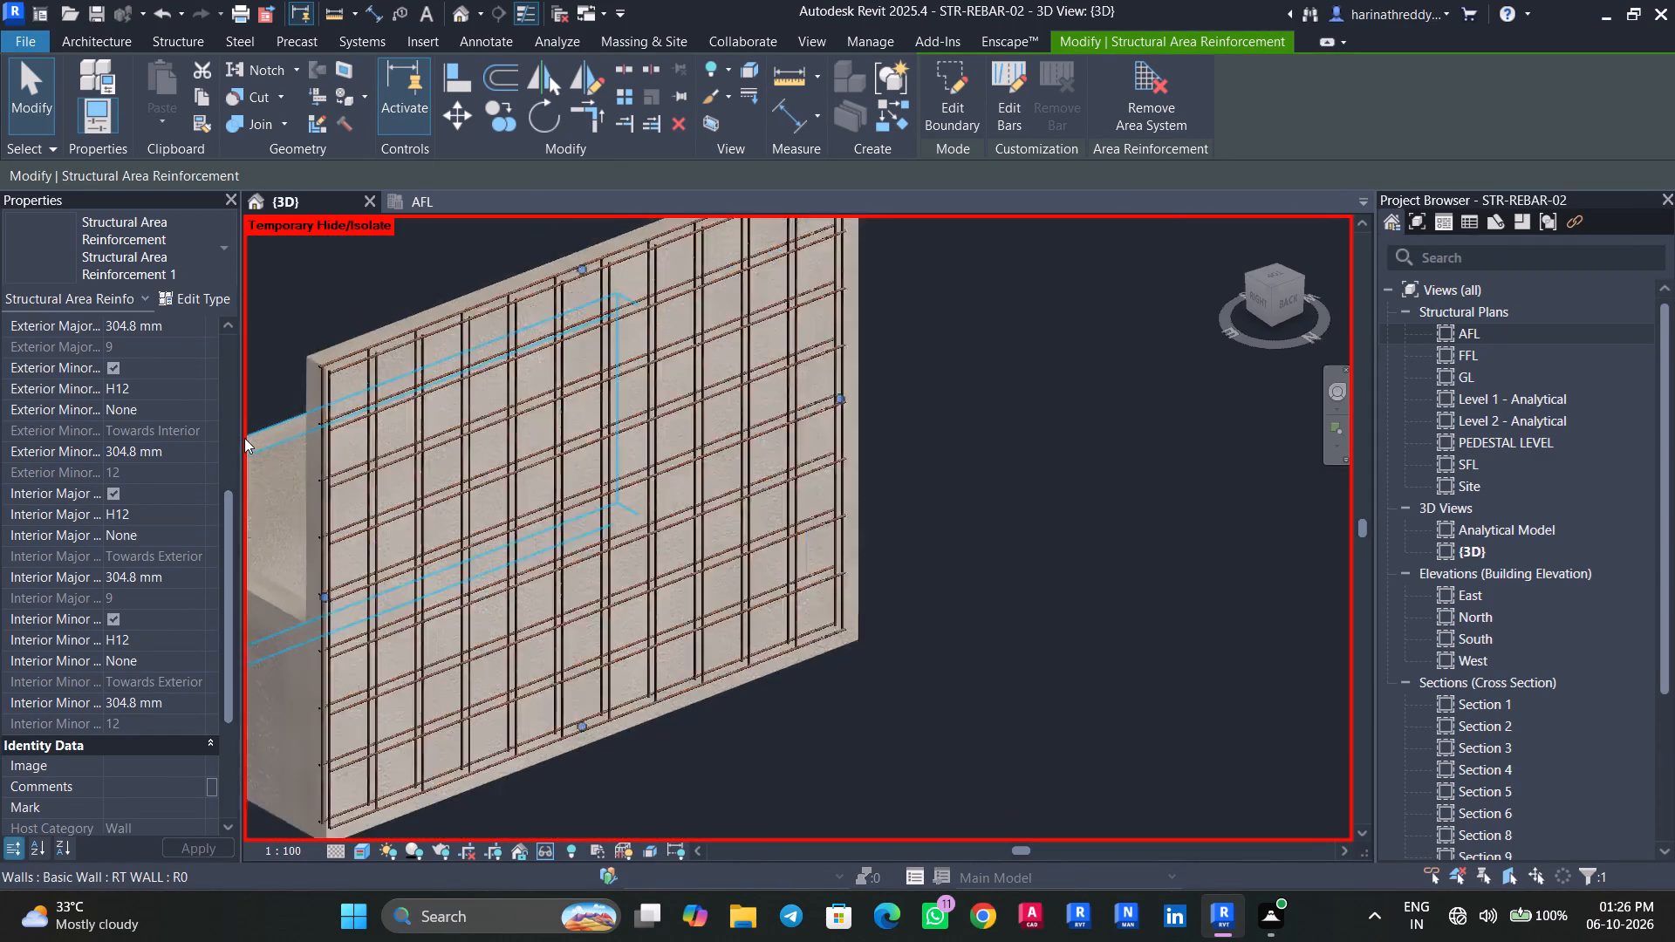
pyautogui.scroll(-3, 244, 438)
pyautogui.press('Escape')
pyautogui.press('Escape')
# Raise the top of the low side wall to the level of the tall reinforced wall's top.
pyautogui.keyDown('shift'); pyautogui.moveTo(740, 540); pyautogui.dragTo(875, 485, button='middle'); pyautogui.keyUp('shift')
pyautogui.keyDown('shift'); pyautogui.scroll(1, 752, 543); pyautogui.keyUp('shift')
pyautogui.click(253, 609)
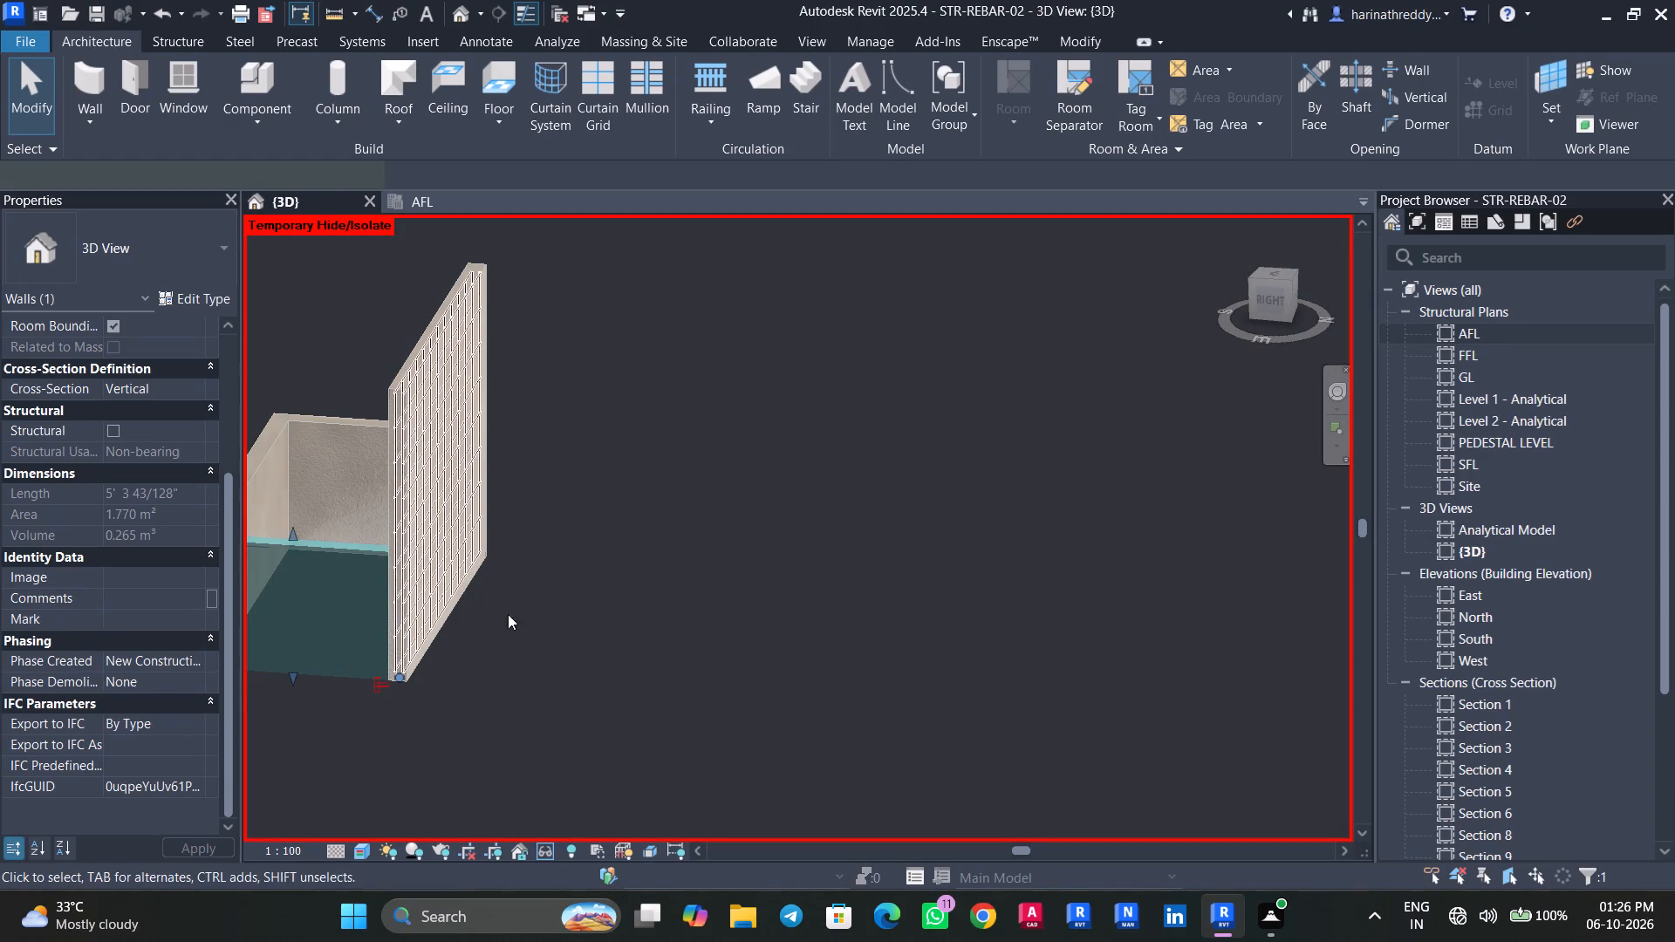
pyautogui.click(1271, 301)
pyautogui.scroll(-5, 641, 425)
pyautogui.scroll(1, 646, 422)
pyautogui.scroll(-2, 646, 422)
pyautogui.moveTo(708, 402); pyautogui.dragTo(708, 477, button='middle')
pyautogui.moveTo(712, 460); pyautogui.dragTo(714, 459)
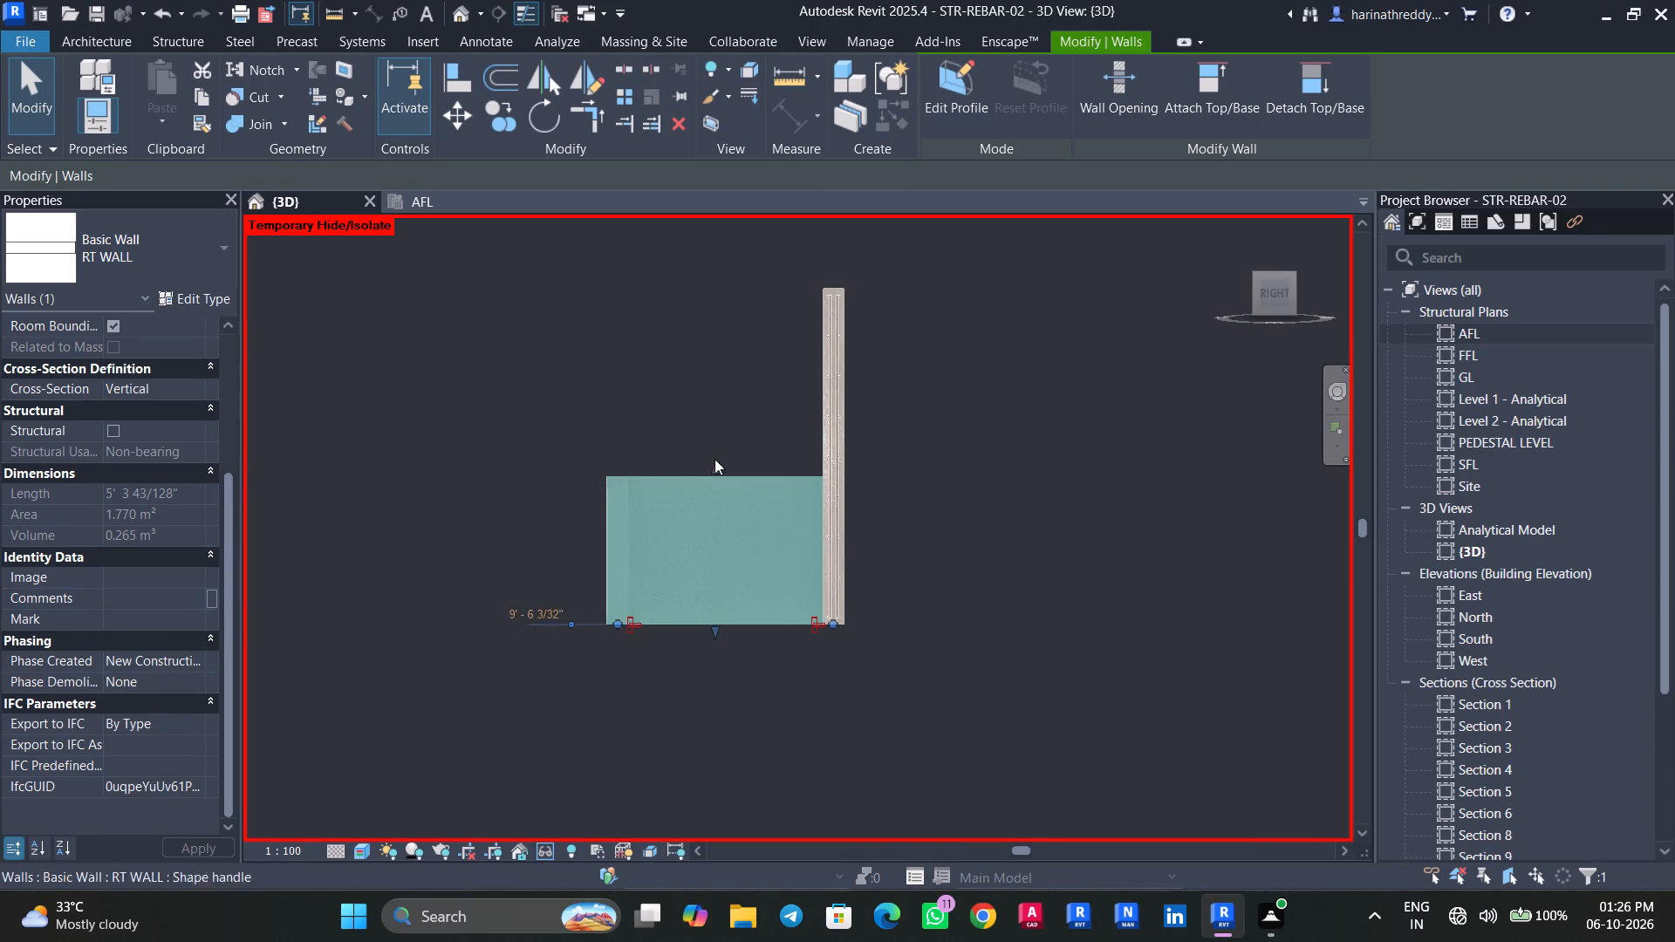
pyautogui.moveTo(714, 459); pyautogui.dragTo(715, 288)
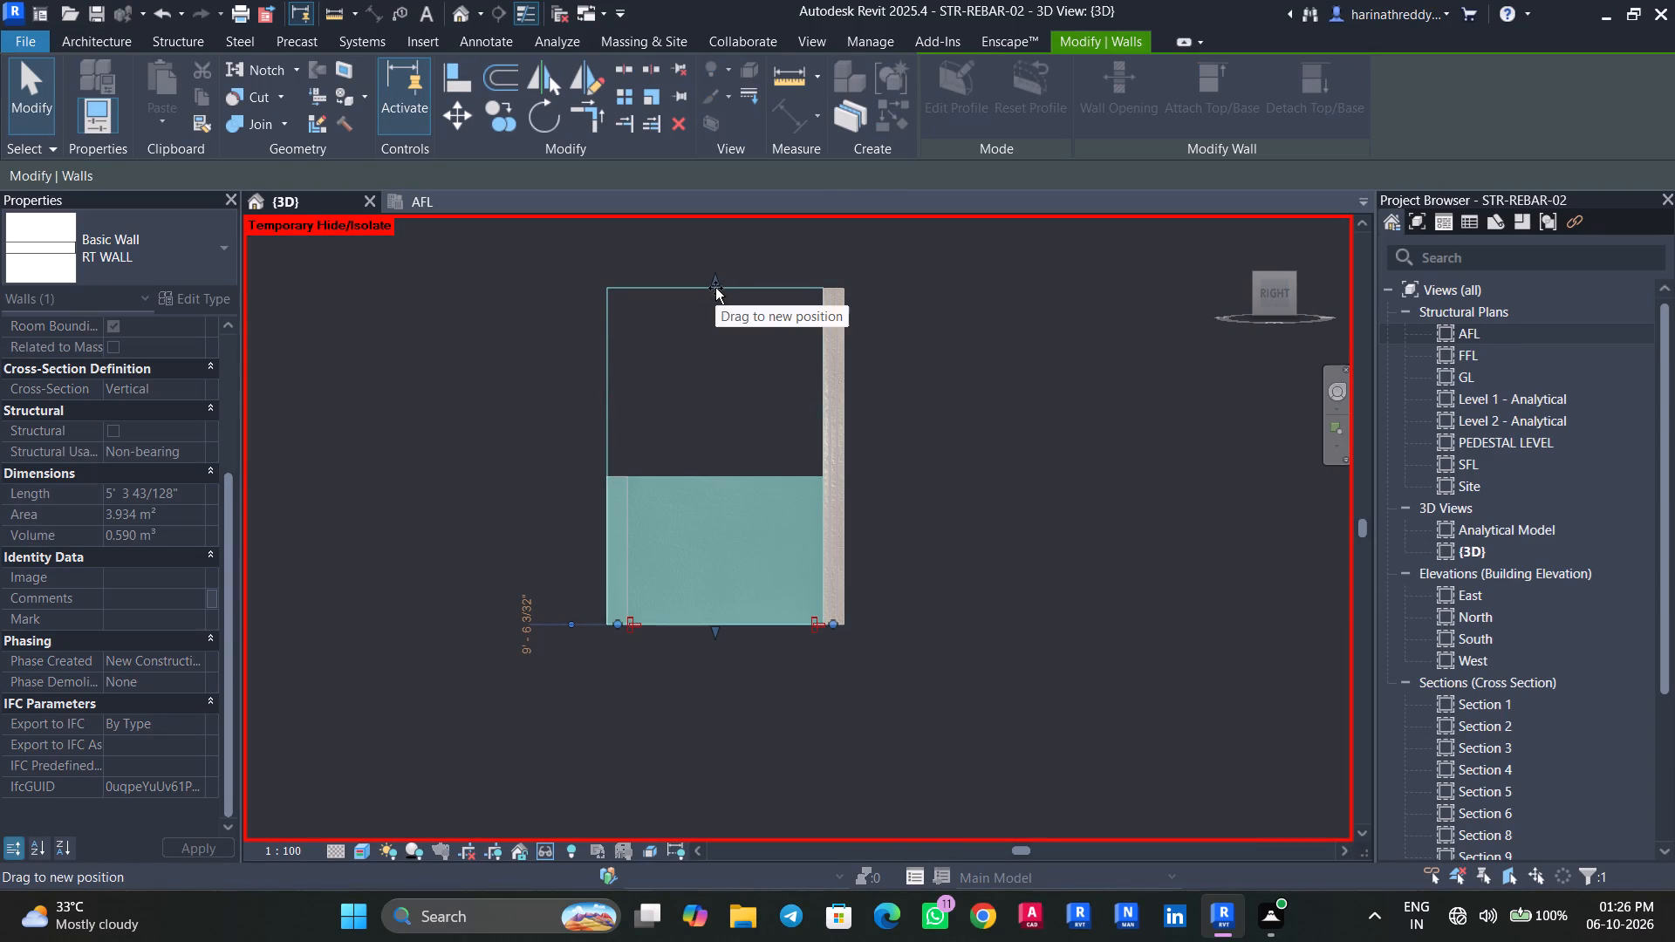
pyautogui.moveTo(715, 288); pyautogui.dragTo(717, 291)
pyautogui.press('Escape')
# Reset the temporary hide/isolate to bring back the full structural model.
pyautogui.keyDown('shift'); pyautogui.moveTo(1014, 375); pyautogui.dragTo(1068, 455, button='middle'); pyautogui.keyUp('shift')
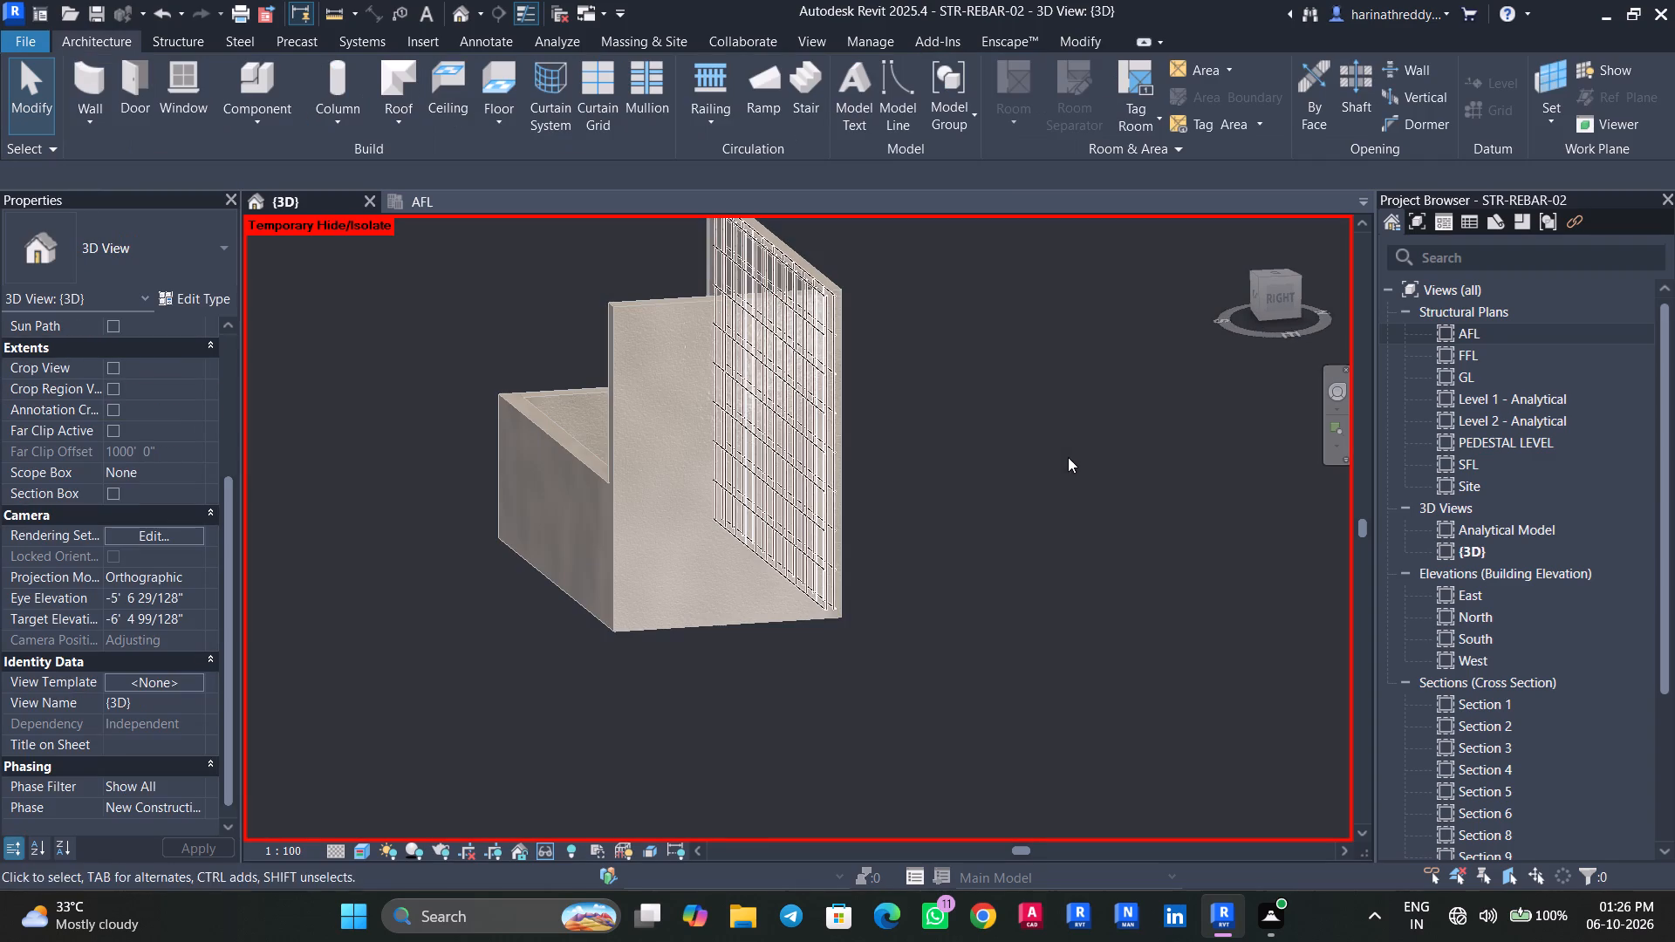
pyautogui.press('h')
pyautogui.press('r')
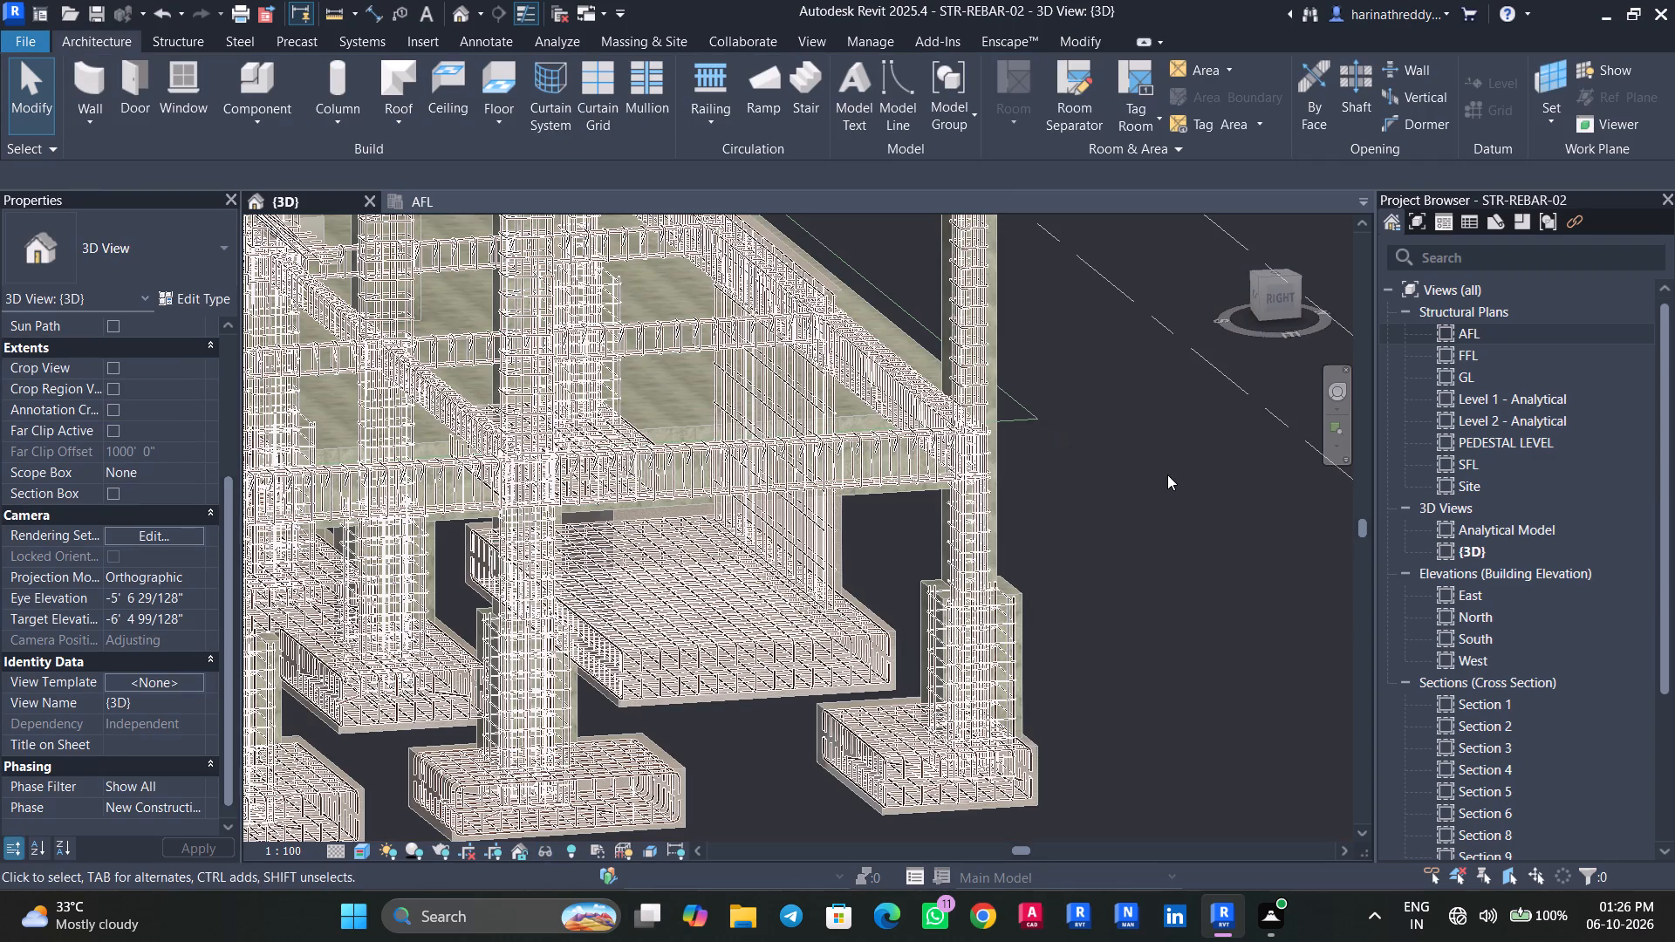
# Select the raised side wall beneath the beams and slightly adjust its top edge with the shape handle.
pyautogui.keyDown('shift'); pyautogui.moveTo(1152, 481); pyautogui.dragTo(1107, 399, button='middle'); pyautogui.keyUp('shift')
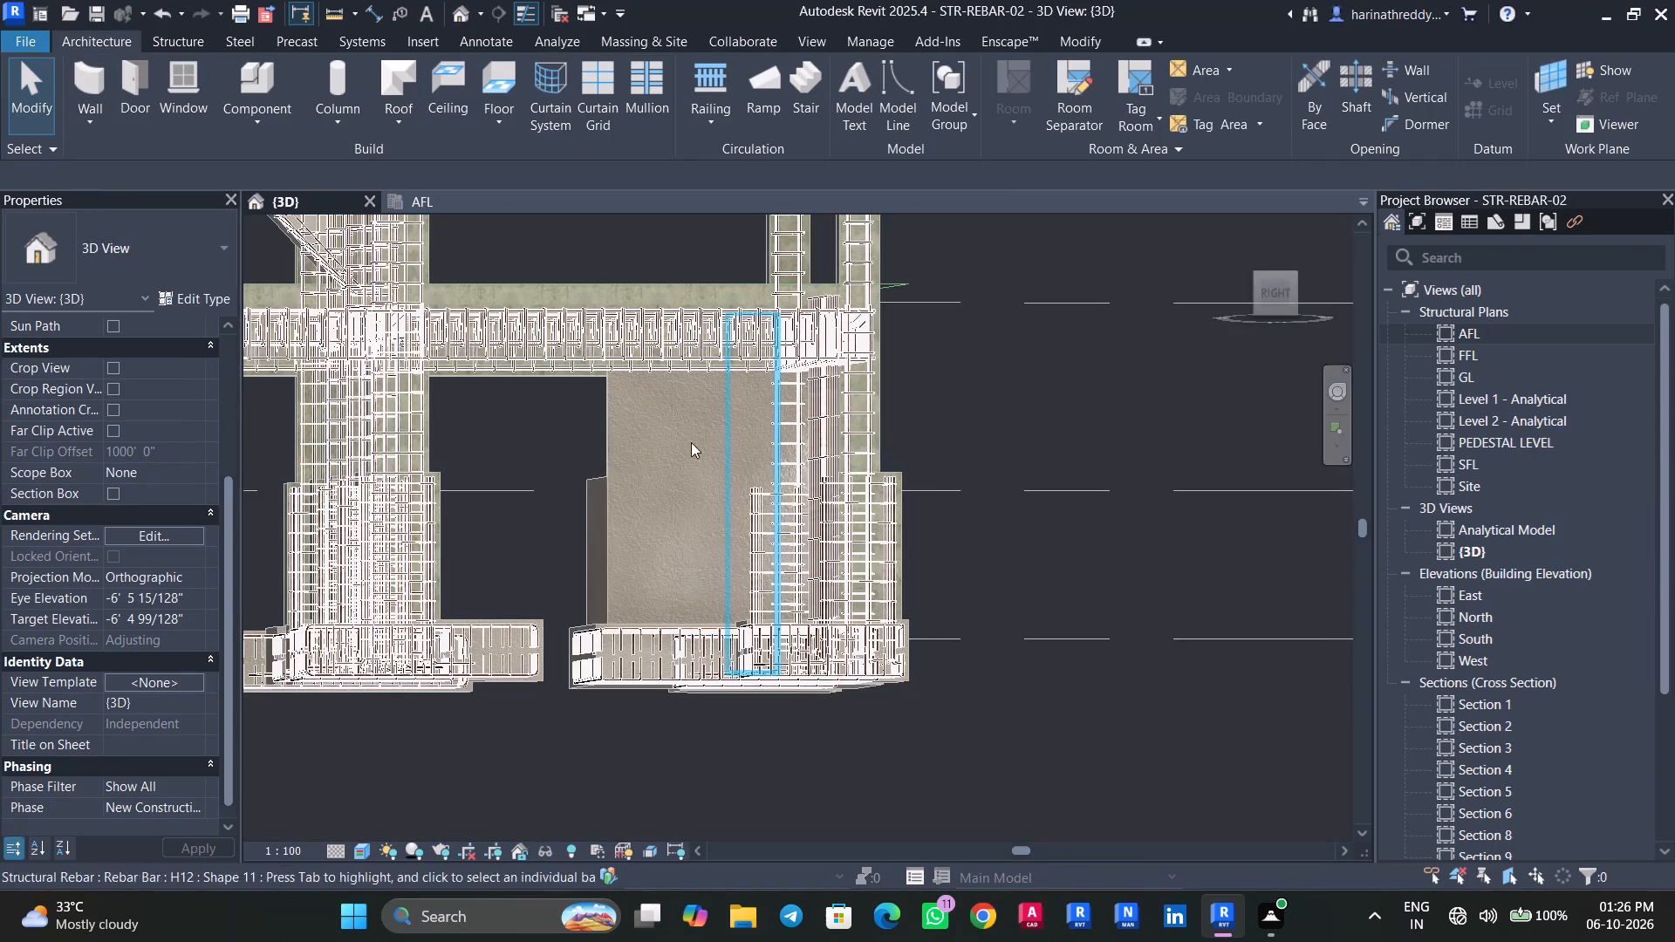
pyautogui.click(691, 442)
pyautogui.keyDown('shift'); pyautogui.moveTo(706, 454); pyautogui.dragTo(703, 386, button='middle'); pyautogui.keyUp('shift')
pyautogui.keyDown('shift'); pyautogui.scroll(1, 706, 454); pyautogui.keyUp('shift')
pyautogui.scroll(2, 694, 281)
pyautogui.scroll(-1, 695, 281)
pyautogui.scroll(5, 695, 281)
pyautogui.scroll(-1, 713, 294)
pyautogui.scroll(2, 713, 294)
pyautogui.moveTo(728, 296); pyautogui.dragTo(728, 304)
pyautogui.keyDown('shift'); pyautogui.moveTo(745, 329); pyautogui.dragTo(760, 337, button='middle'); pyautogui.keyUp('shift')
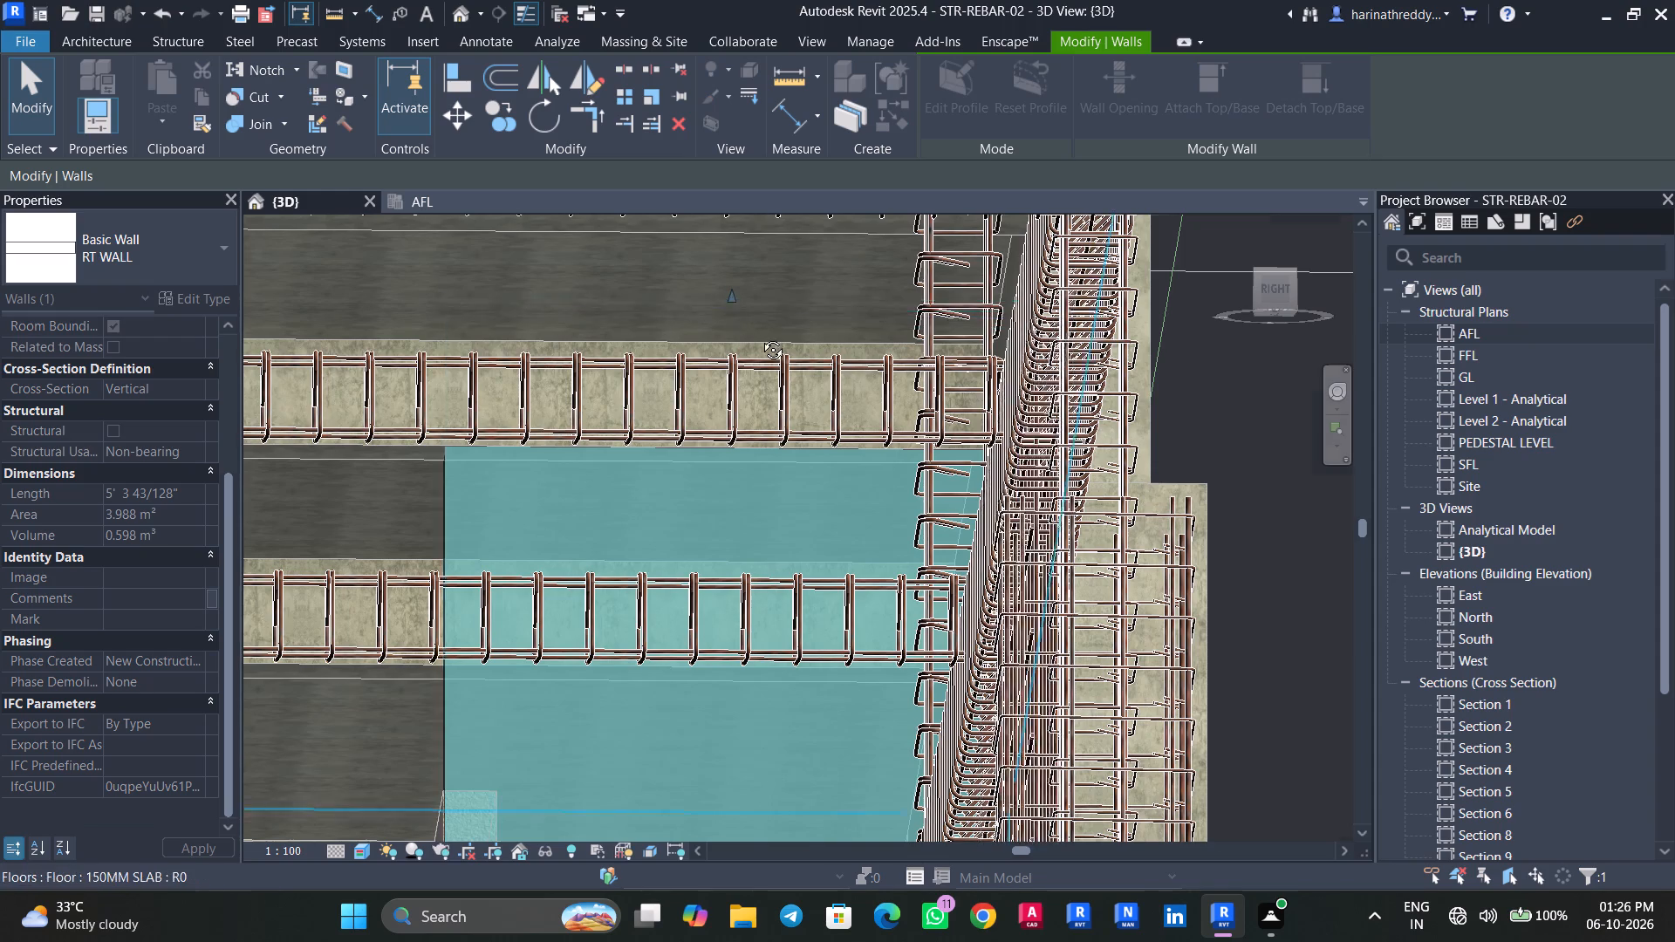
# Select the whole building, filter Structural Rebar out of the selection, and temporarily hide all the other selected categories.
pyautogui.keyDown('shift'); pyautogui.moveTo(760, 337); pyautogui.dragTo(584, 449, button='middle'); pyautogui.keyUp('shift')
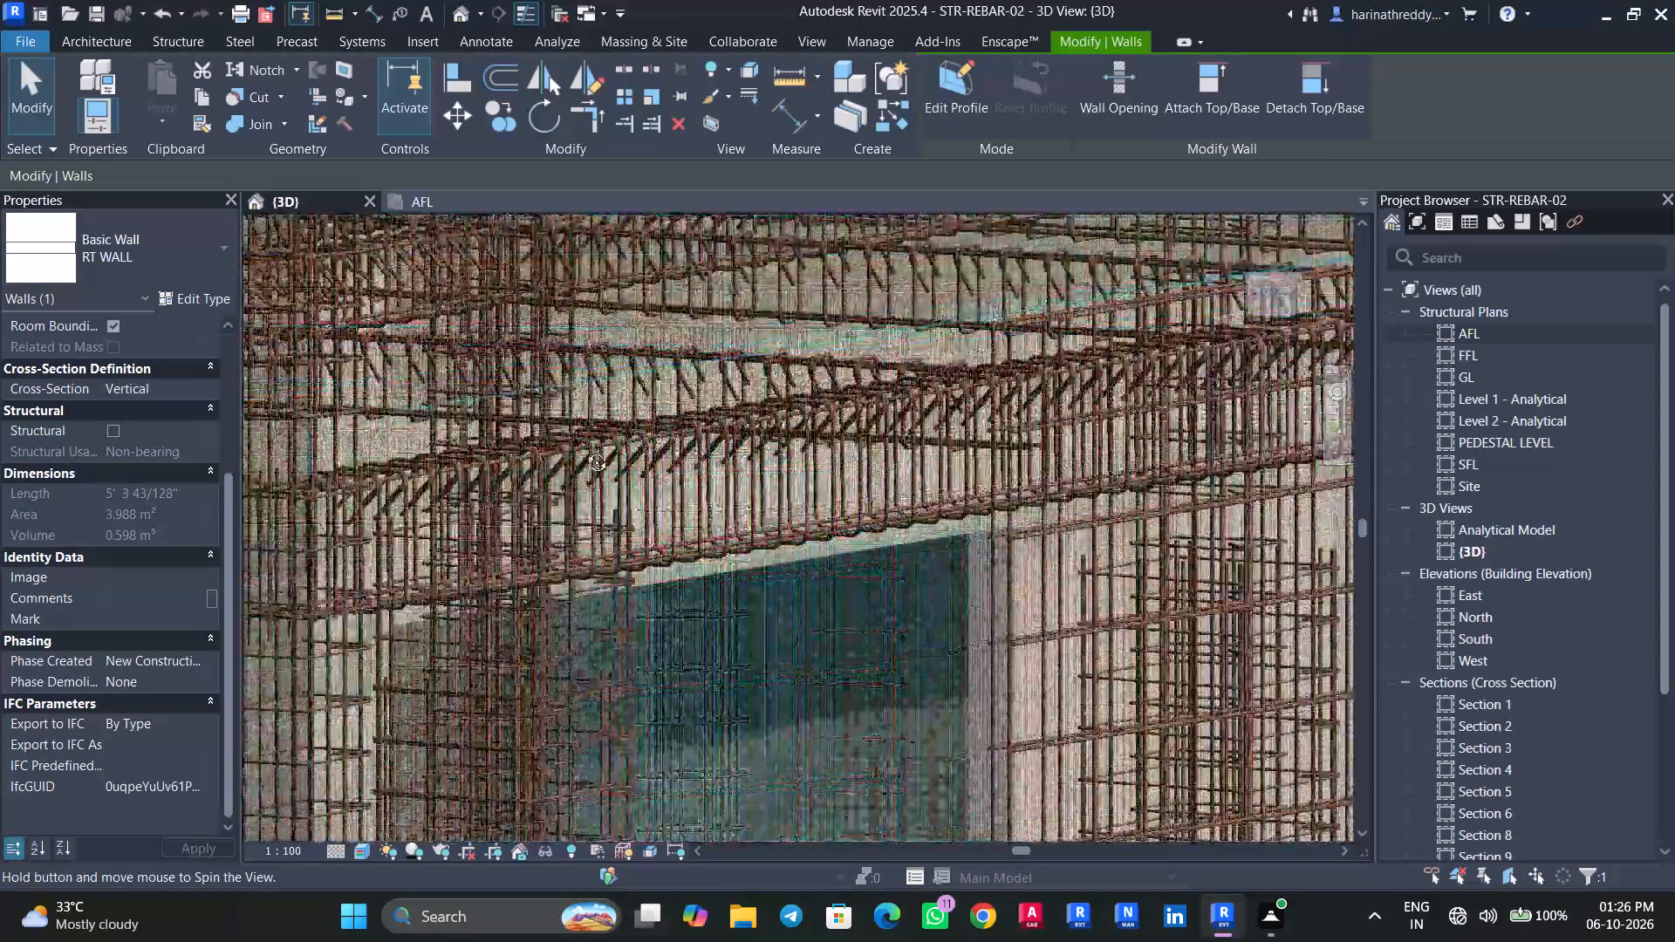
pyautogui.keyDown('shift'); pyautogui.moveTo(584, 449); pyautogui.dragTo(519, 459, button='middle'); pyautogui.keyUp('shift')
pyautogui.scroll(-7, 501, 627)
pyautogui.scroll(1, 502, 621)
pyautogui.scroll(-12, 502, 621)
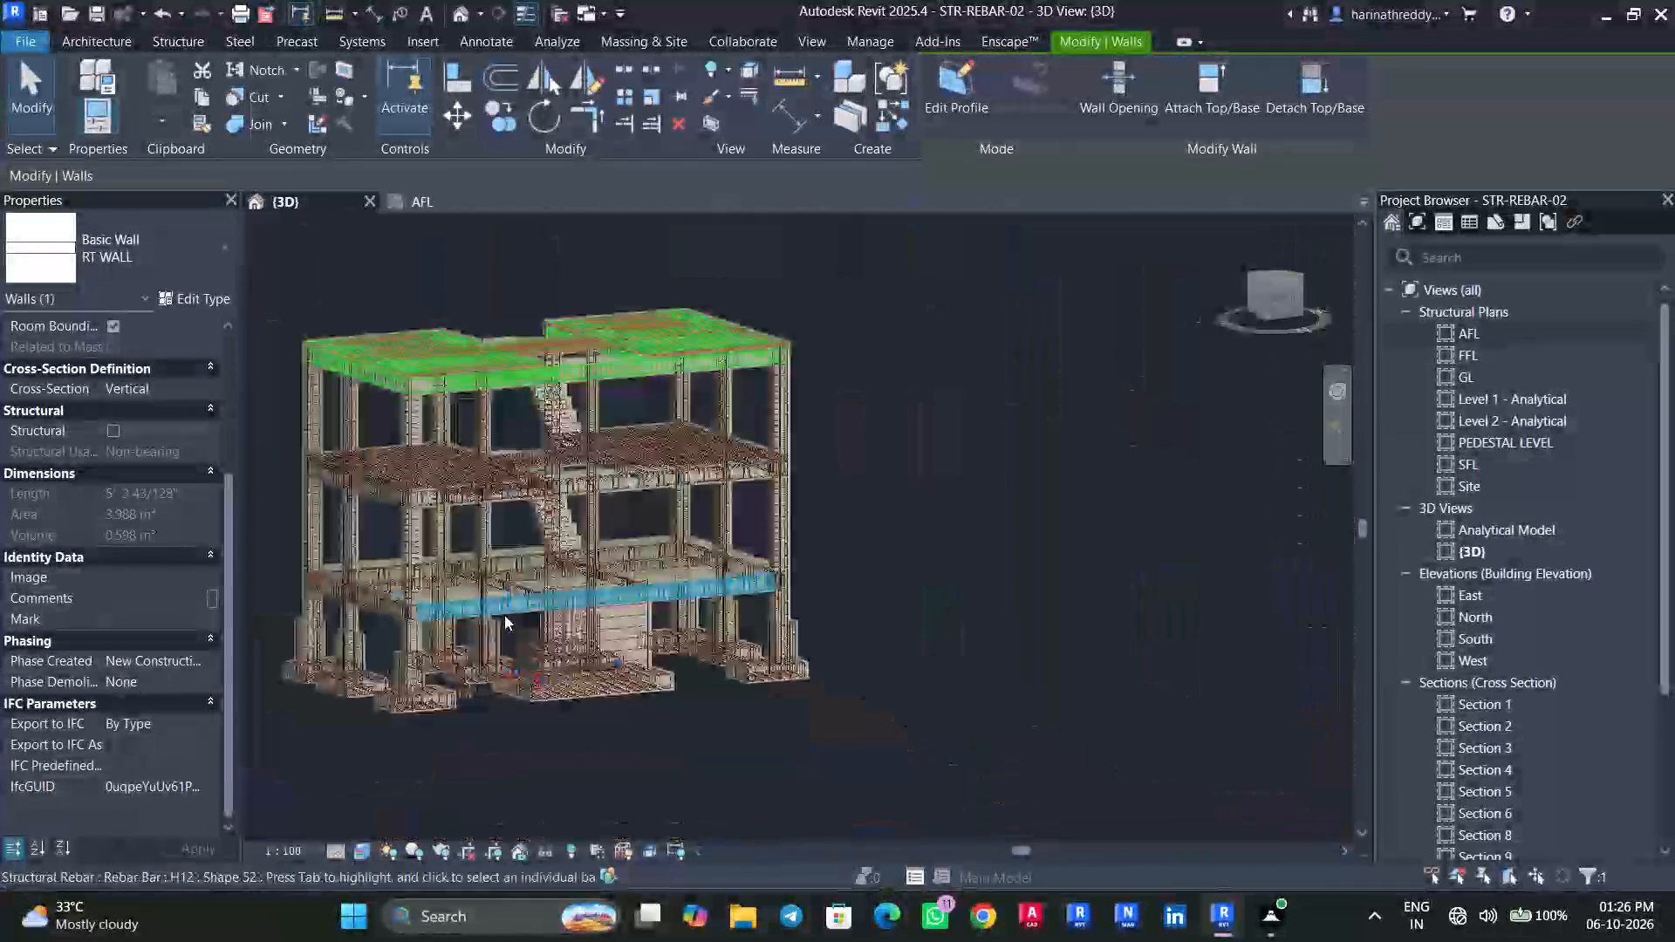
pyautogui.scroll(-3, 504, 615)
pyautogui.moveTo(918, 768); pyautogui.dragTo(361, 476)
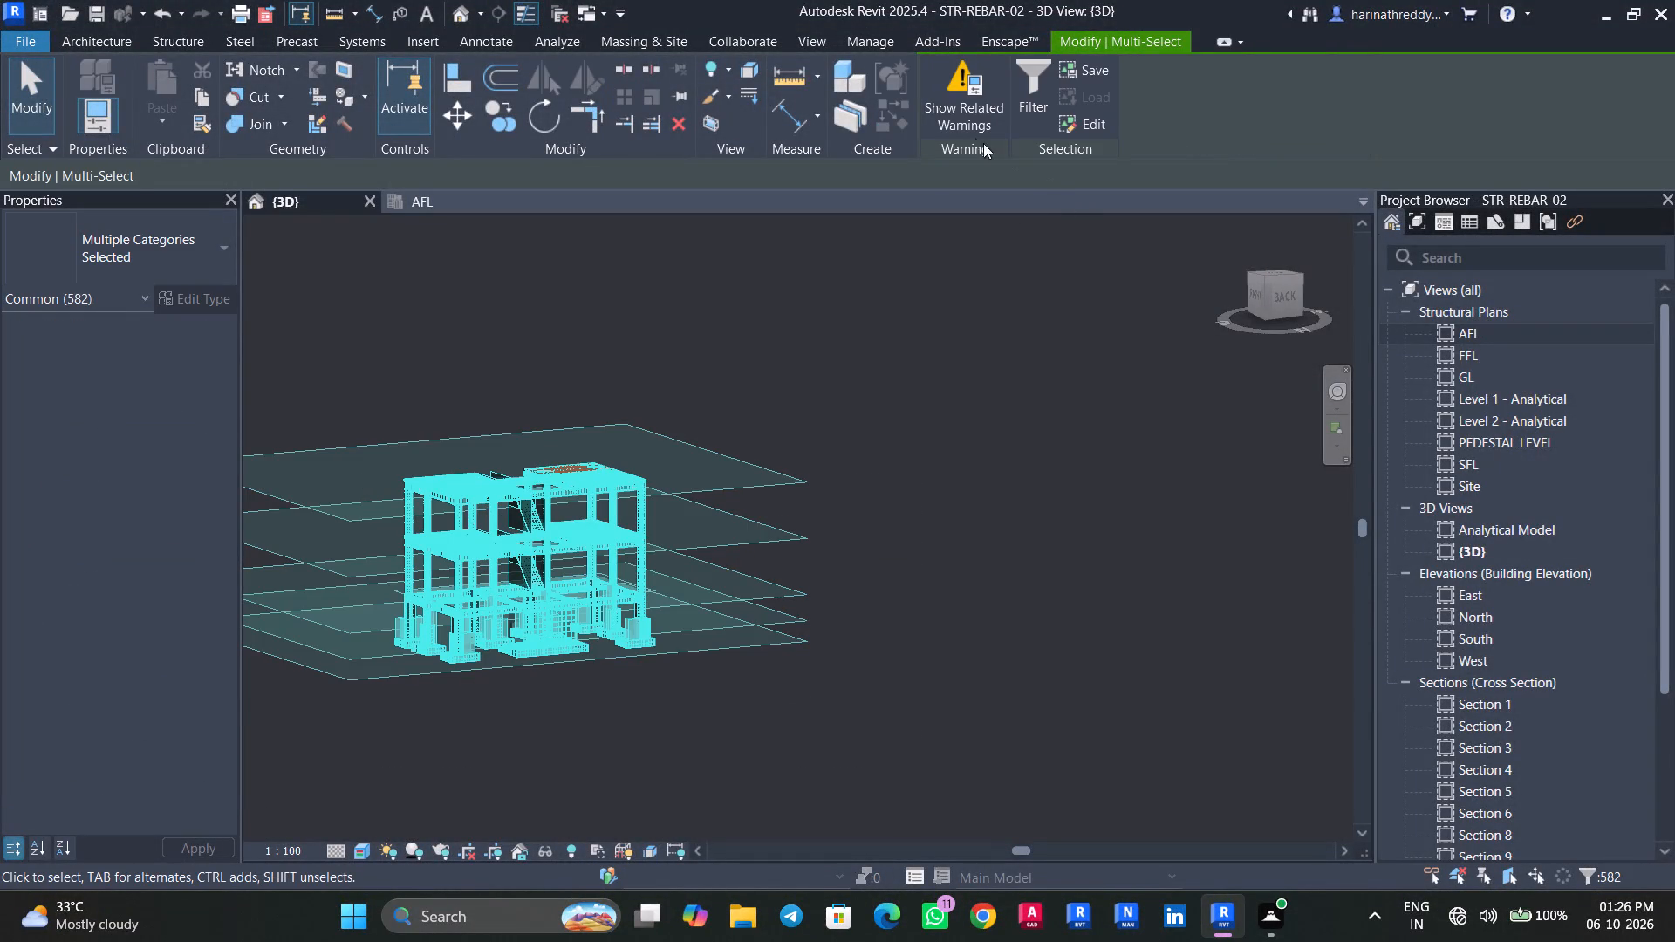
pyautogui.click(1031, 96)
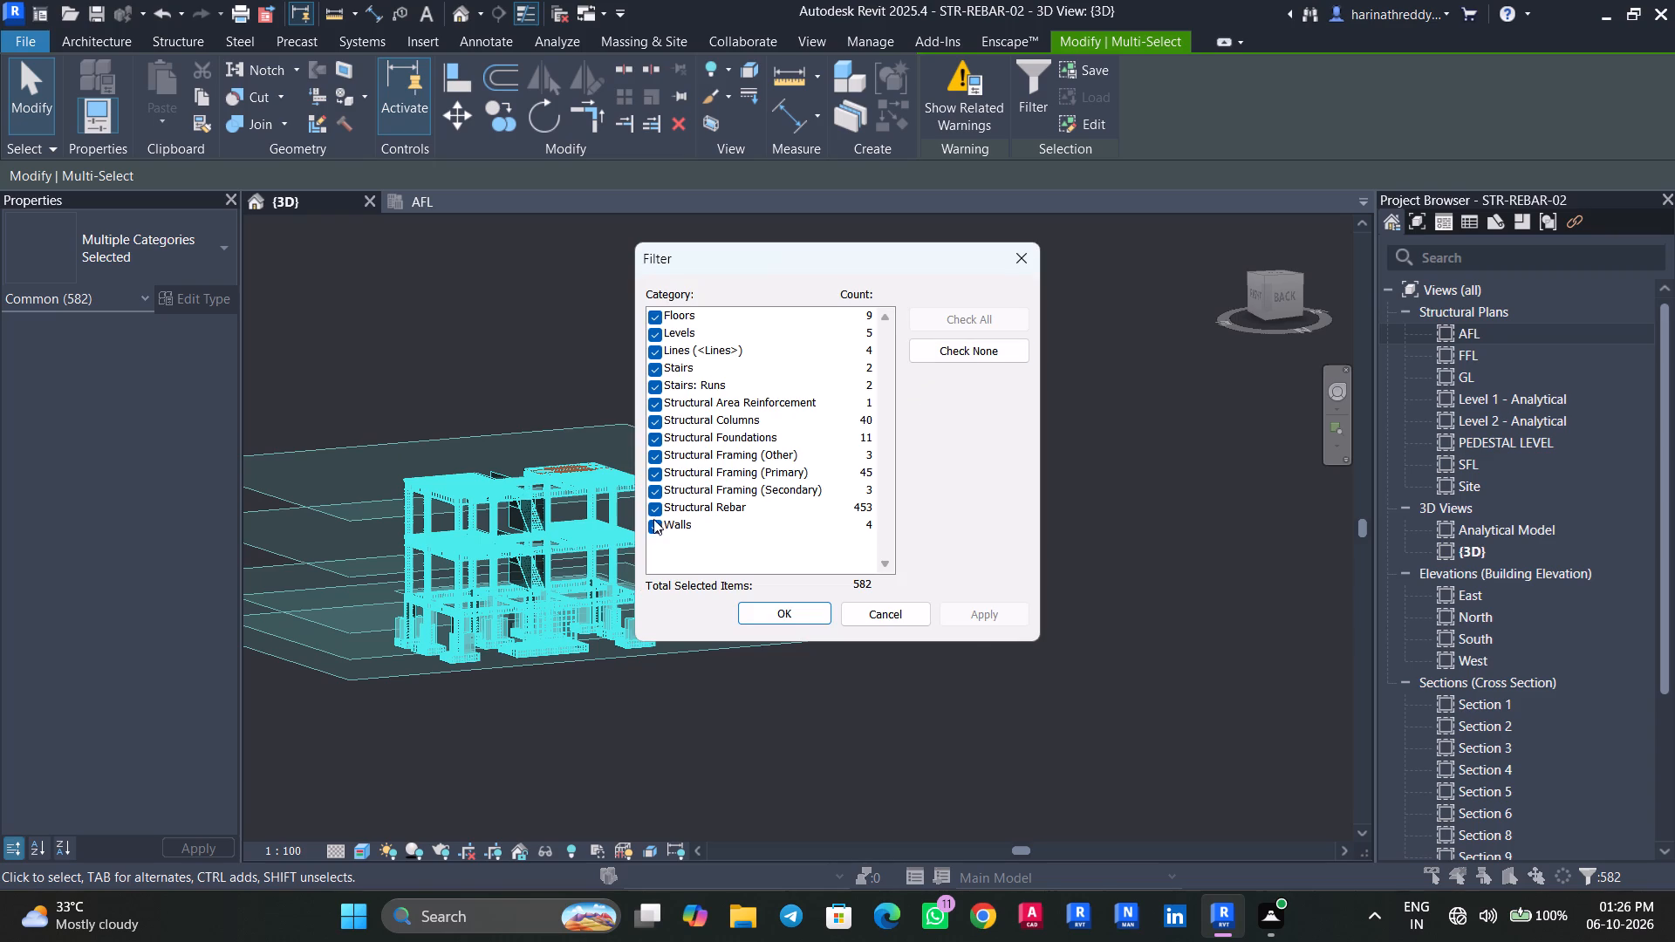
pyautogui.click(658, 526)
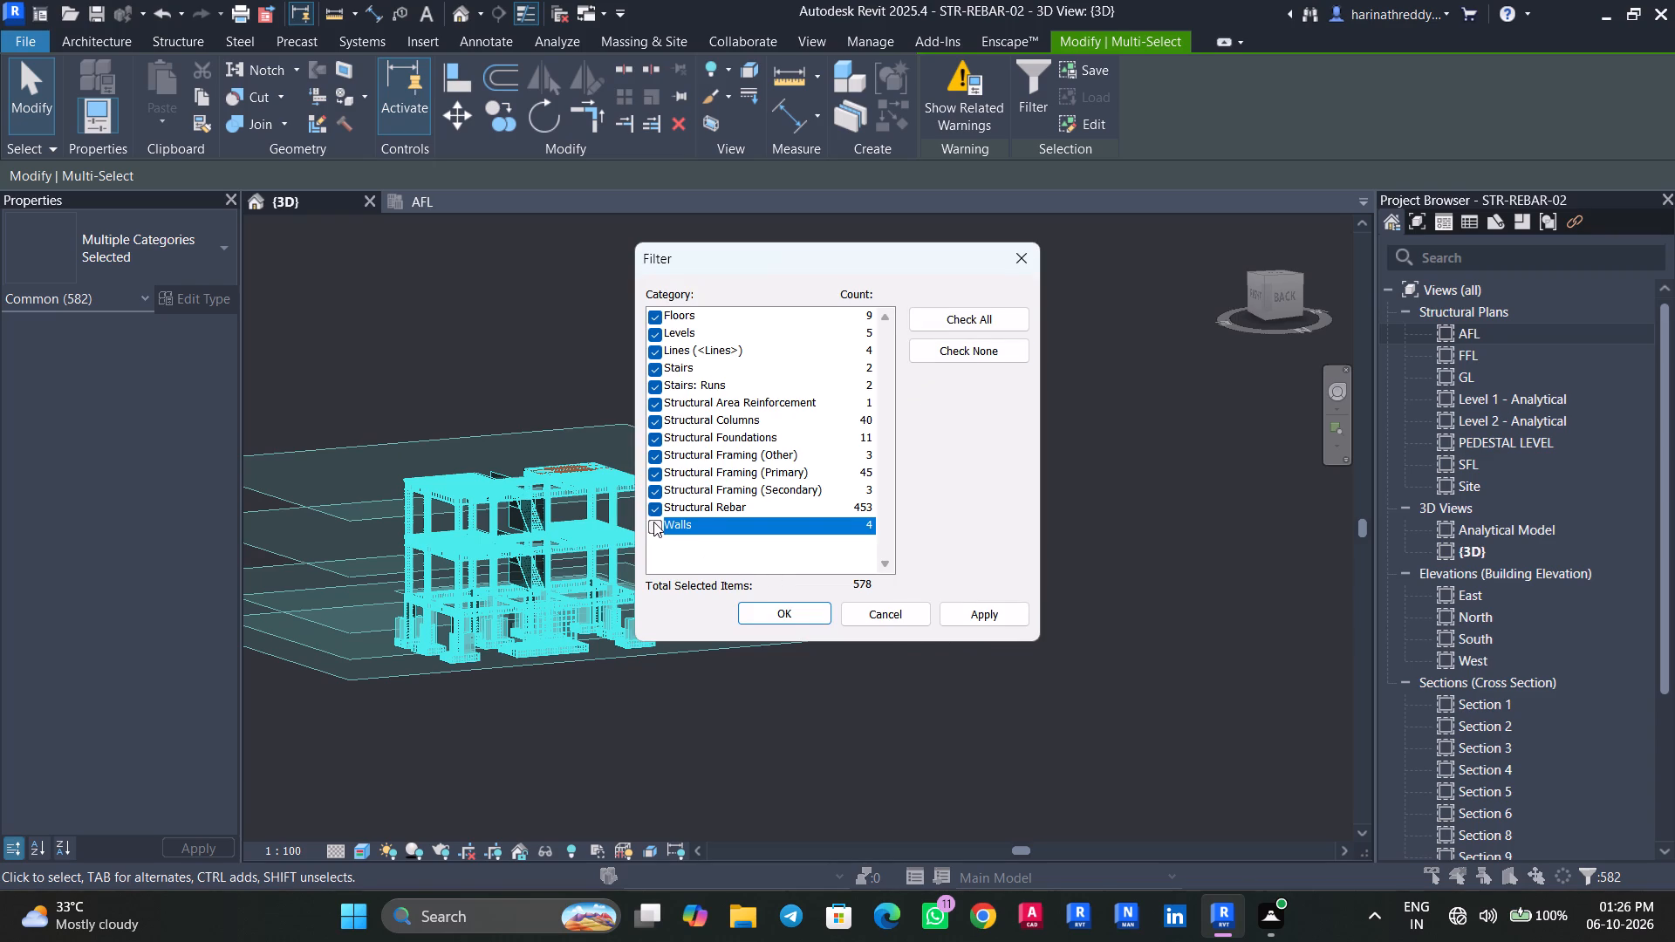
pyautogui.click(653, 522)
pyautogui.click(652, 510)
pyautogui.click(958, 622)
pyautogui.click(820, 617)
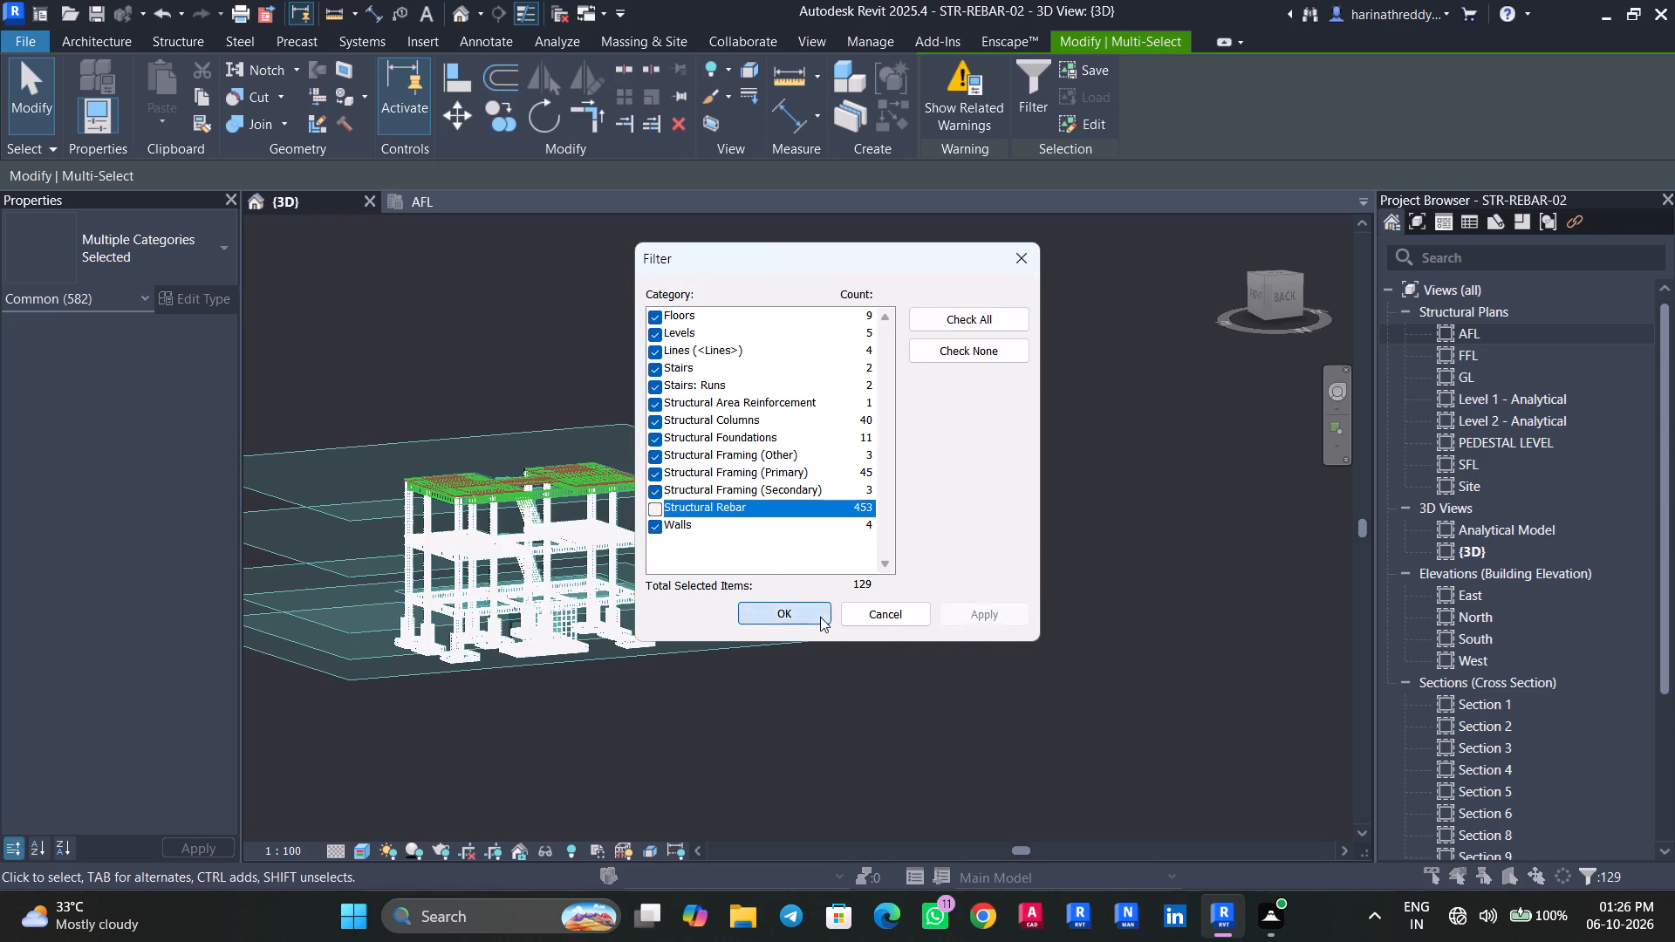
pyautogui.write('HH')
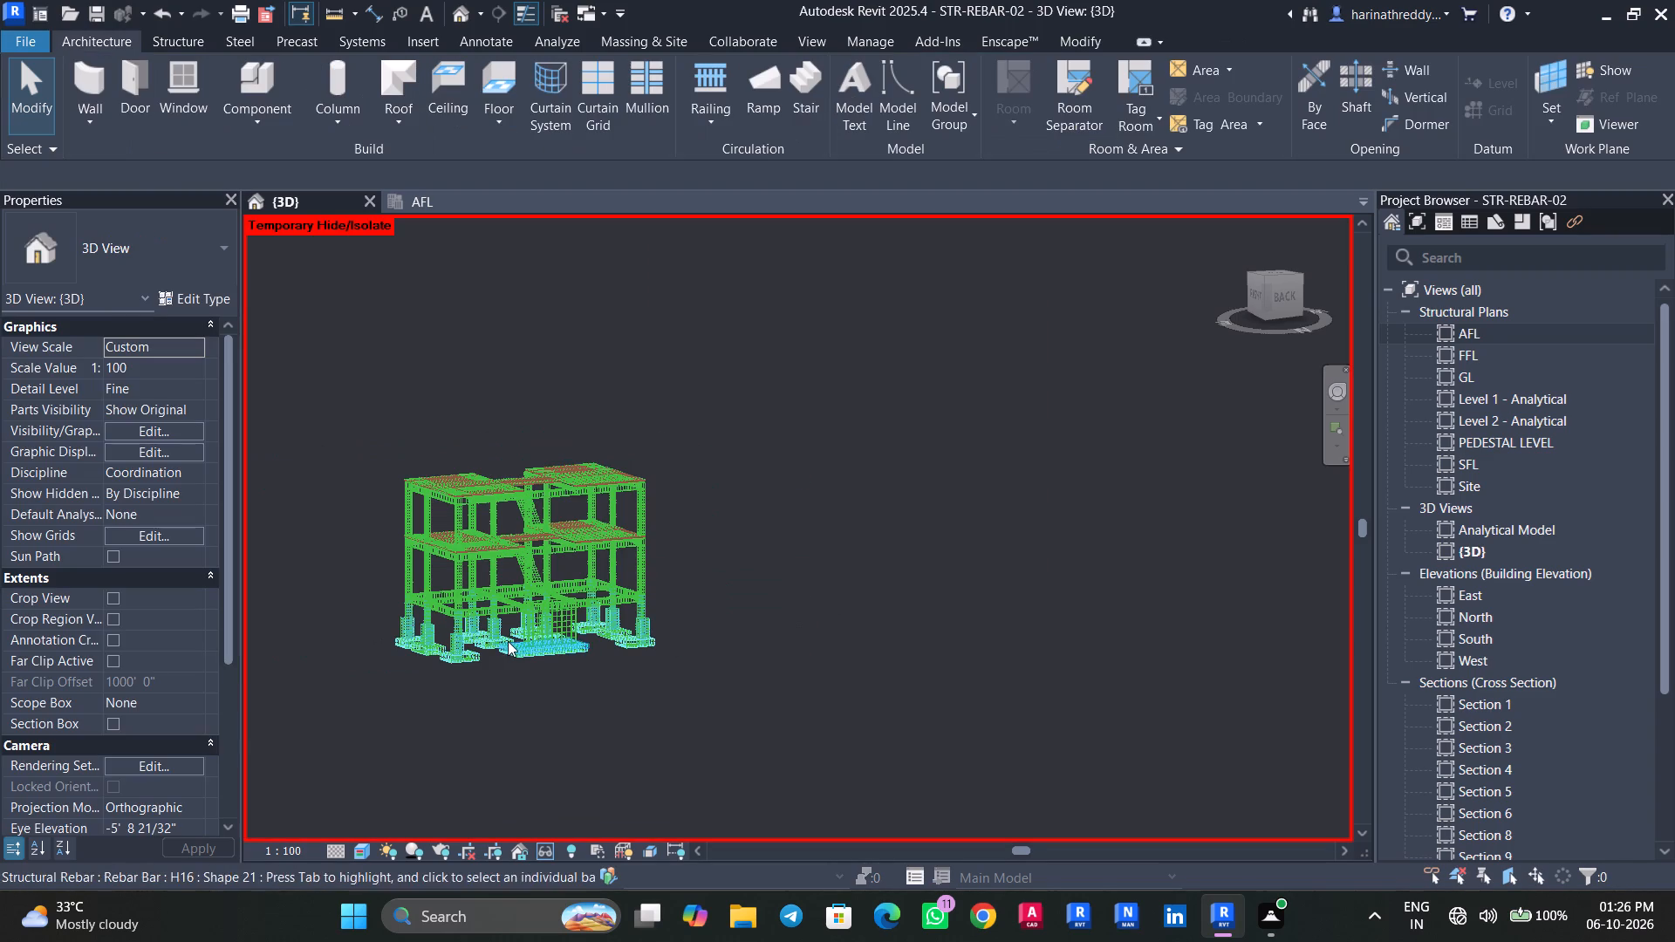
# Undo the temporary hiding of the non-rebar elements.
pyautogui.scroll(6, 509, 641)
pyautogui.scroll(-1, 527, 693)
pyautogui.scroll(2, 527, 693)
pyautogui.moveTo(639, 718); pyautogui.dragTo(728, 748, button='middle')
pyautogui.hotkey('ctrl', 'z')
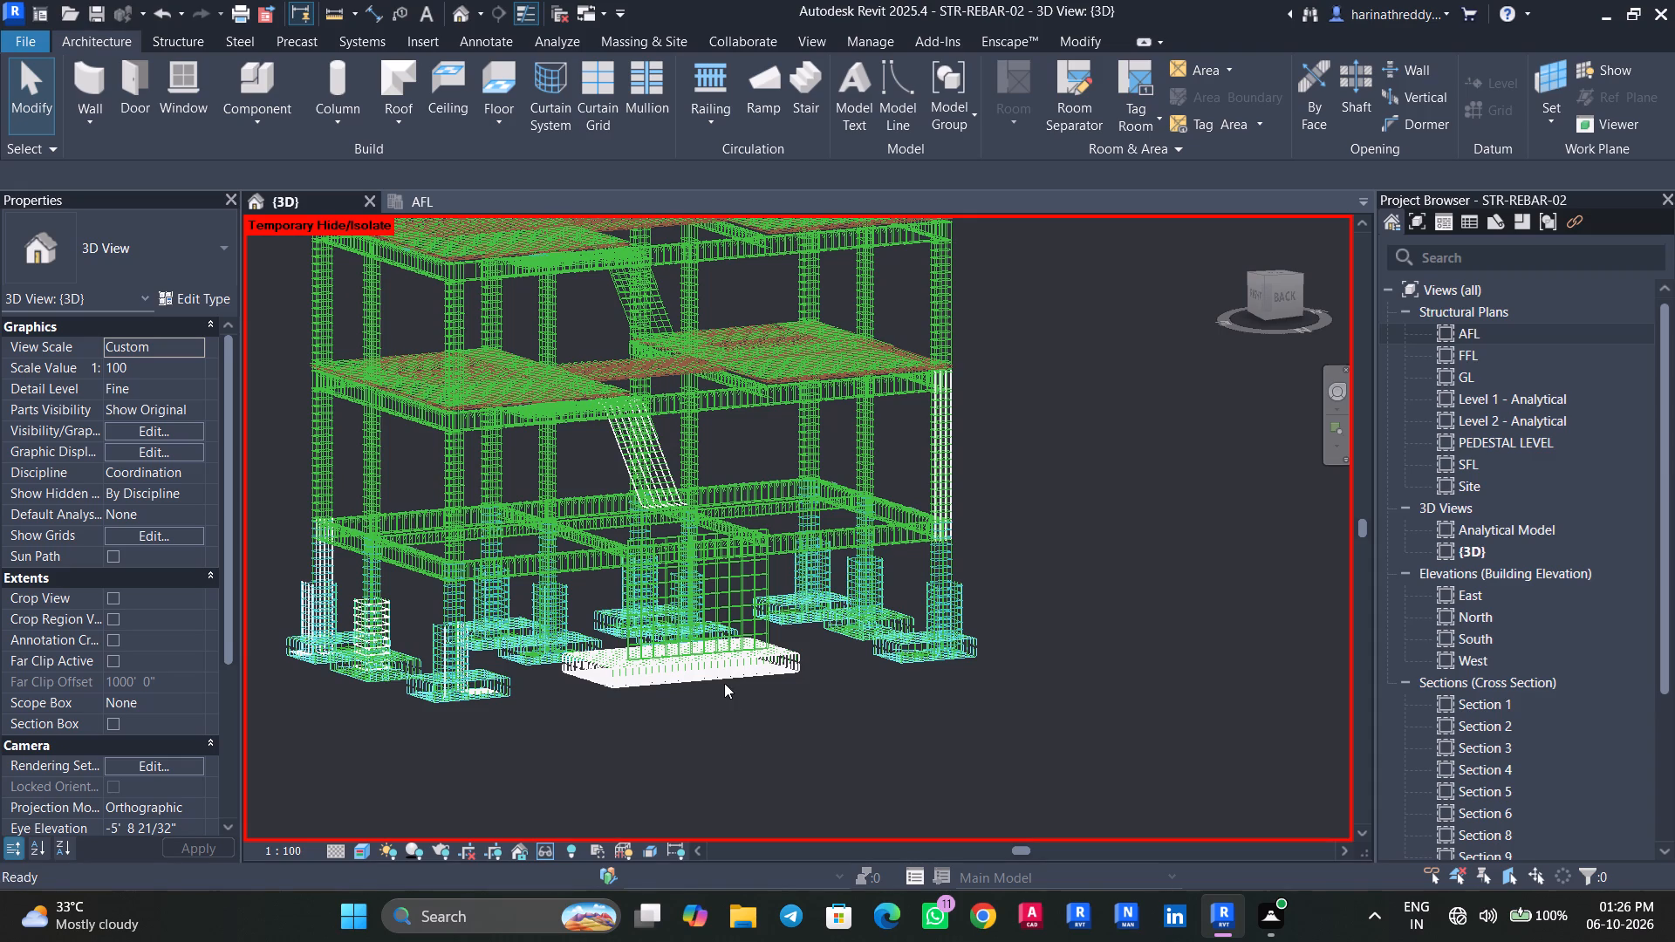
# Select the whole building, filter the selection to Structural Rebar only, and temporarily hide it.
pyautogui.scroll(-3, 851, 724)
pyautogui.moveTo(688, 722); pyautogui.dragTo(749, 763, button='middle')
pyautogui.moveTo(828, 771); pyautogui.dragTo(518, 557)
pyautogui.click(1033, 106)
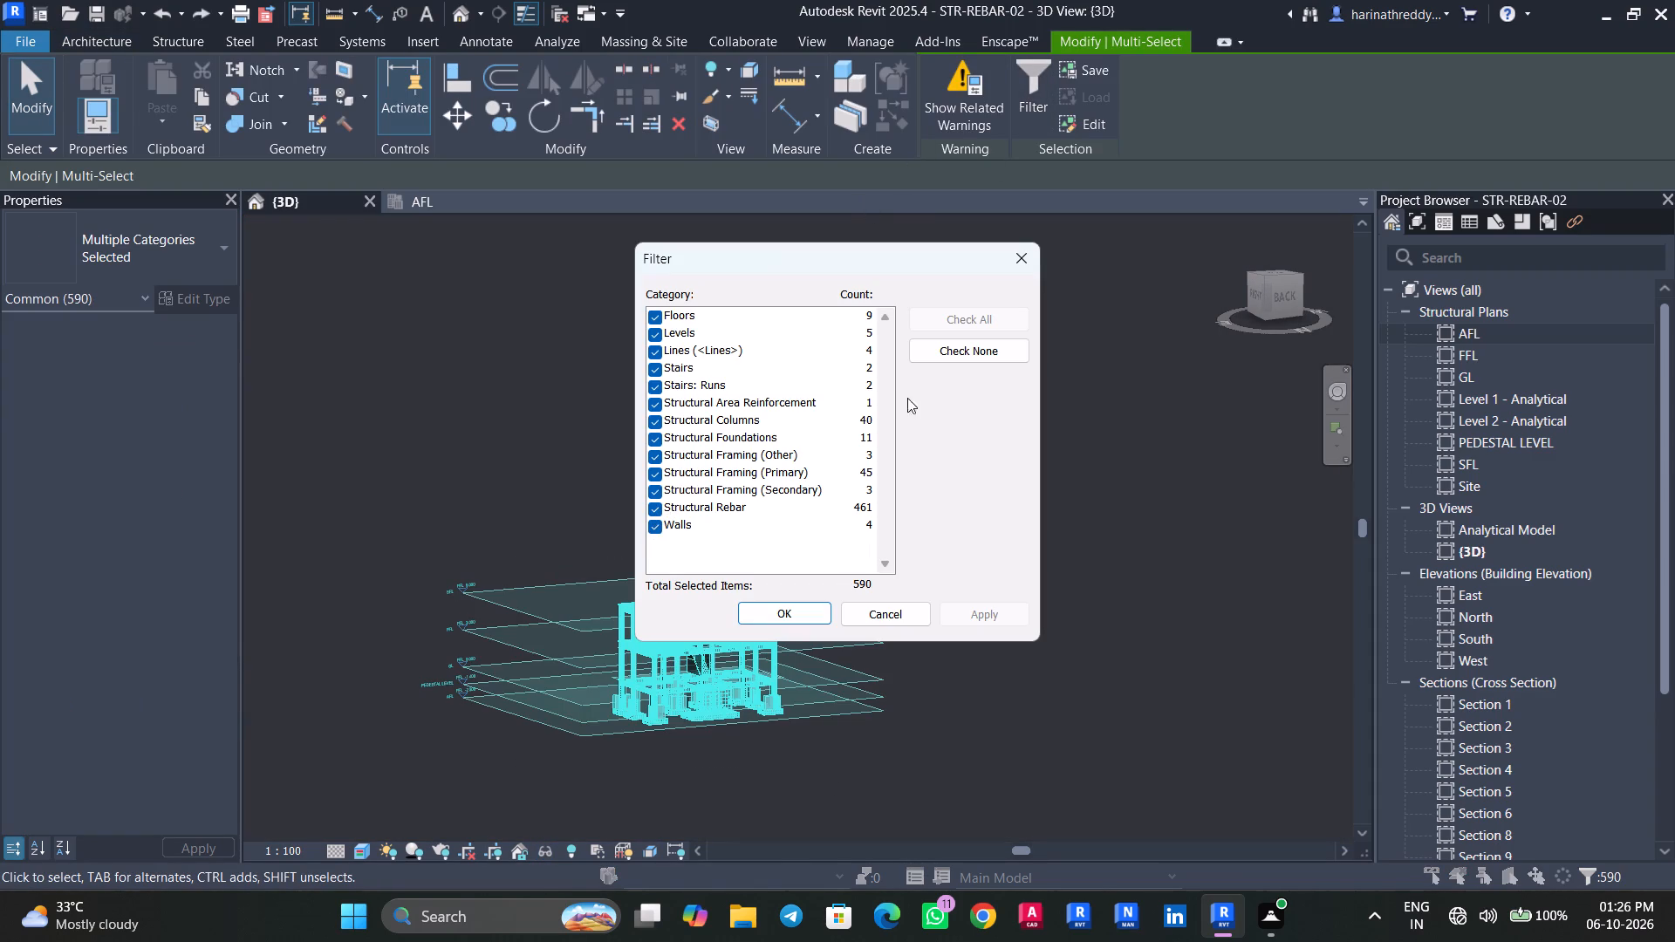
pyautogui.click(933, 361)
pyautogui.click(653, 510)
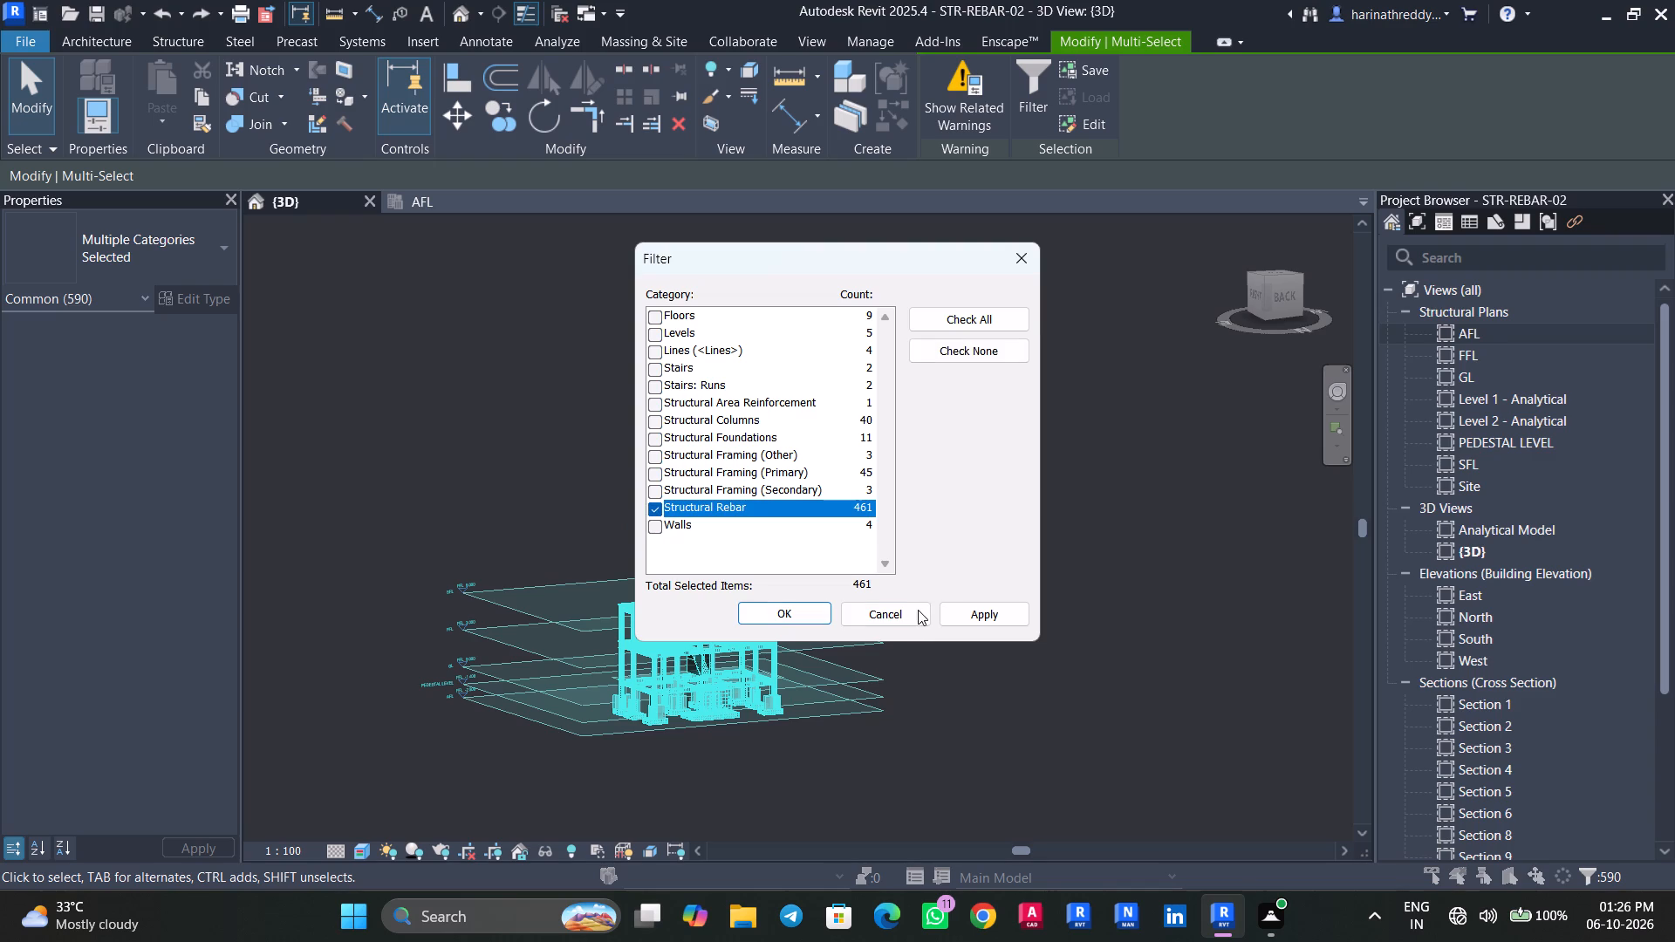
pyautogui.click(983, 615)
pyautogui.click(792, 618)
pyautogui.write('HH')
# Lower the top of the side RT wall on the model's right face to a top offset of about 2' 7 1/2".
pyautogui.scroll(16, 703, 577)
pyautogui.moveTo(774, 702); pyautogui.dragTo(800, 193, button='middle')
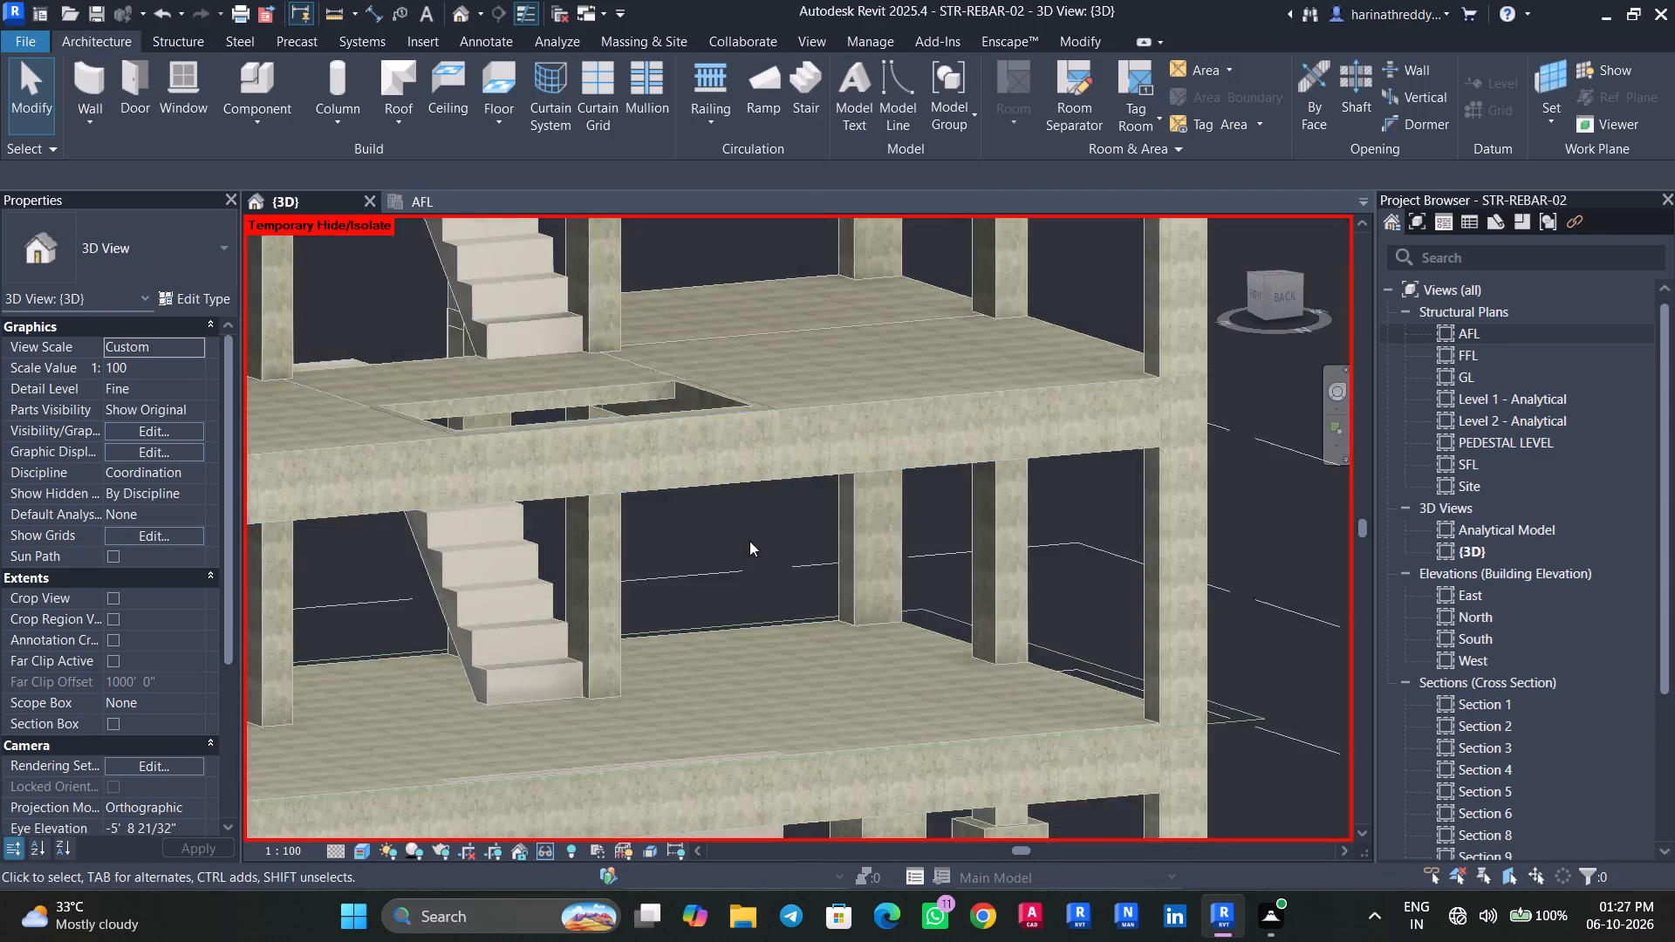
pyautogui.scroll(-5, 749, 541)
pyautogui.keyDown('shift'); pyautogui.moveTo(752, 604); pyautogui.dragTo(974, 508, button='middle'); pyautogui.keyUp('shift')
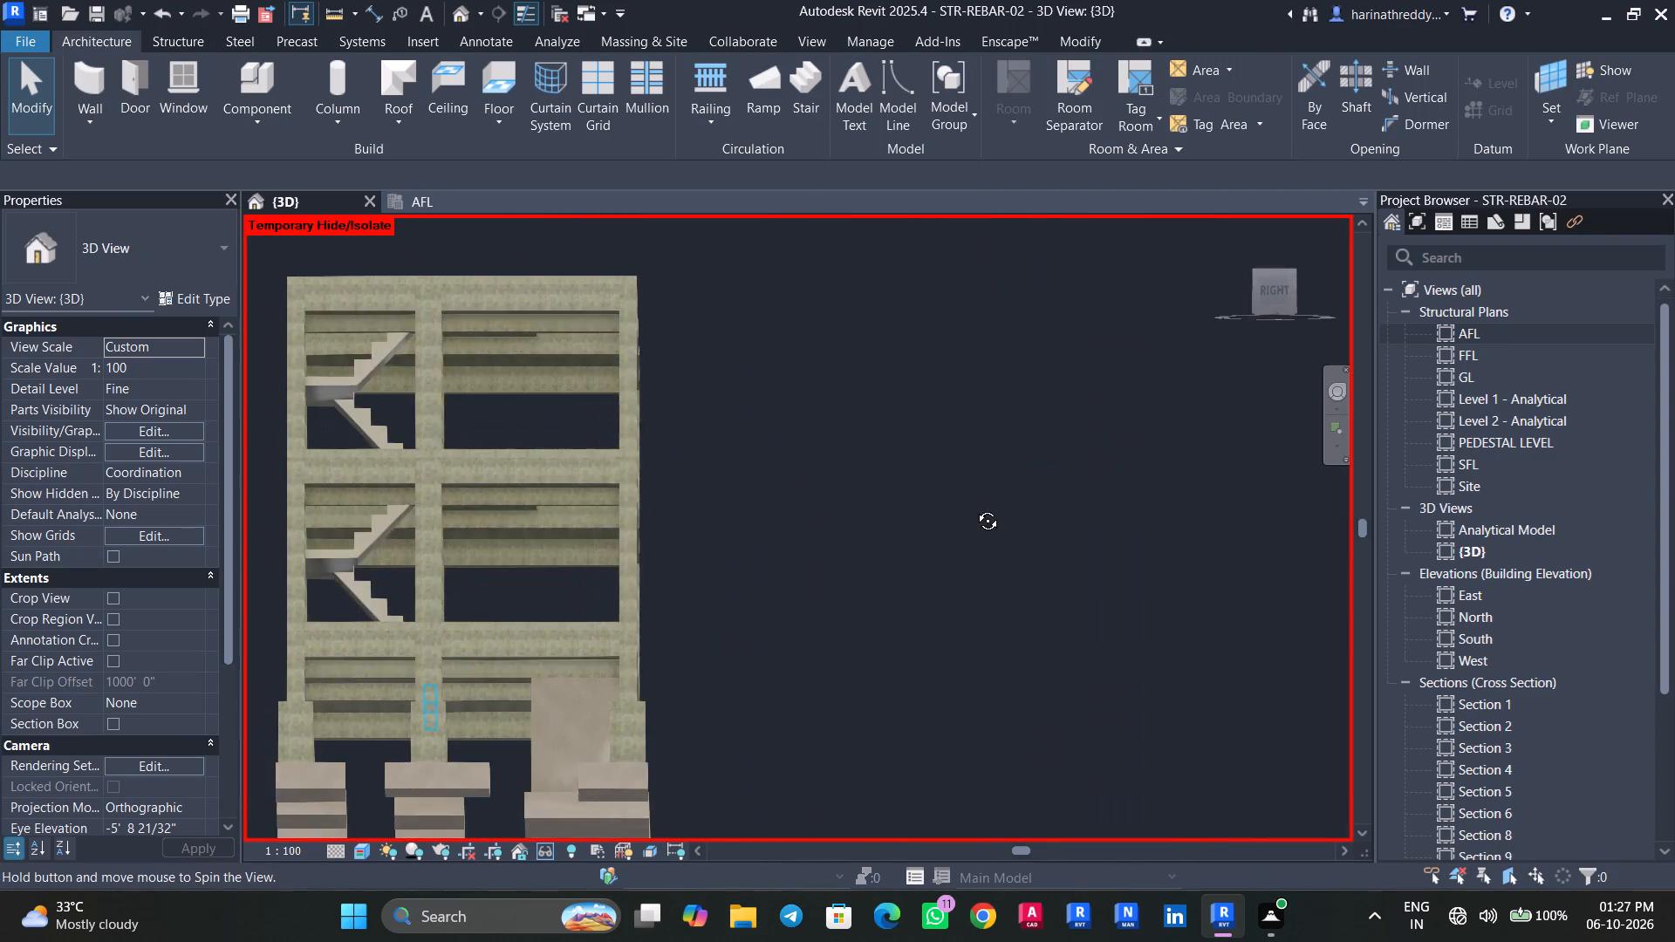
pyautogui.keyDown('shift'); pyautogui.moveTo(974, 508); pyautogui.dragTo(969, 505, button='middle'); pyautogui.keyUp('shift')
pyautogui.scroll(12, 581, 663)
pyautogui.keyDown('shift'); pyautogui.moveTo(597, 720); pyautogui.dragTo(682, 715, button='middle'); pyautogui.keyUp('shift')
pyautogui.click(658, 756)
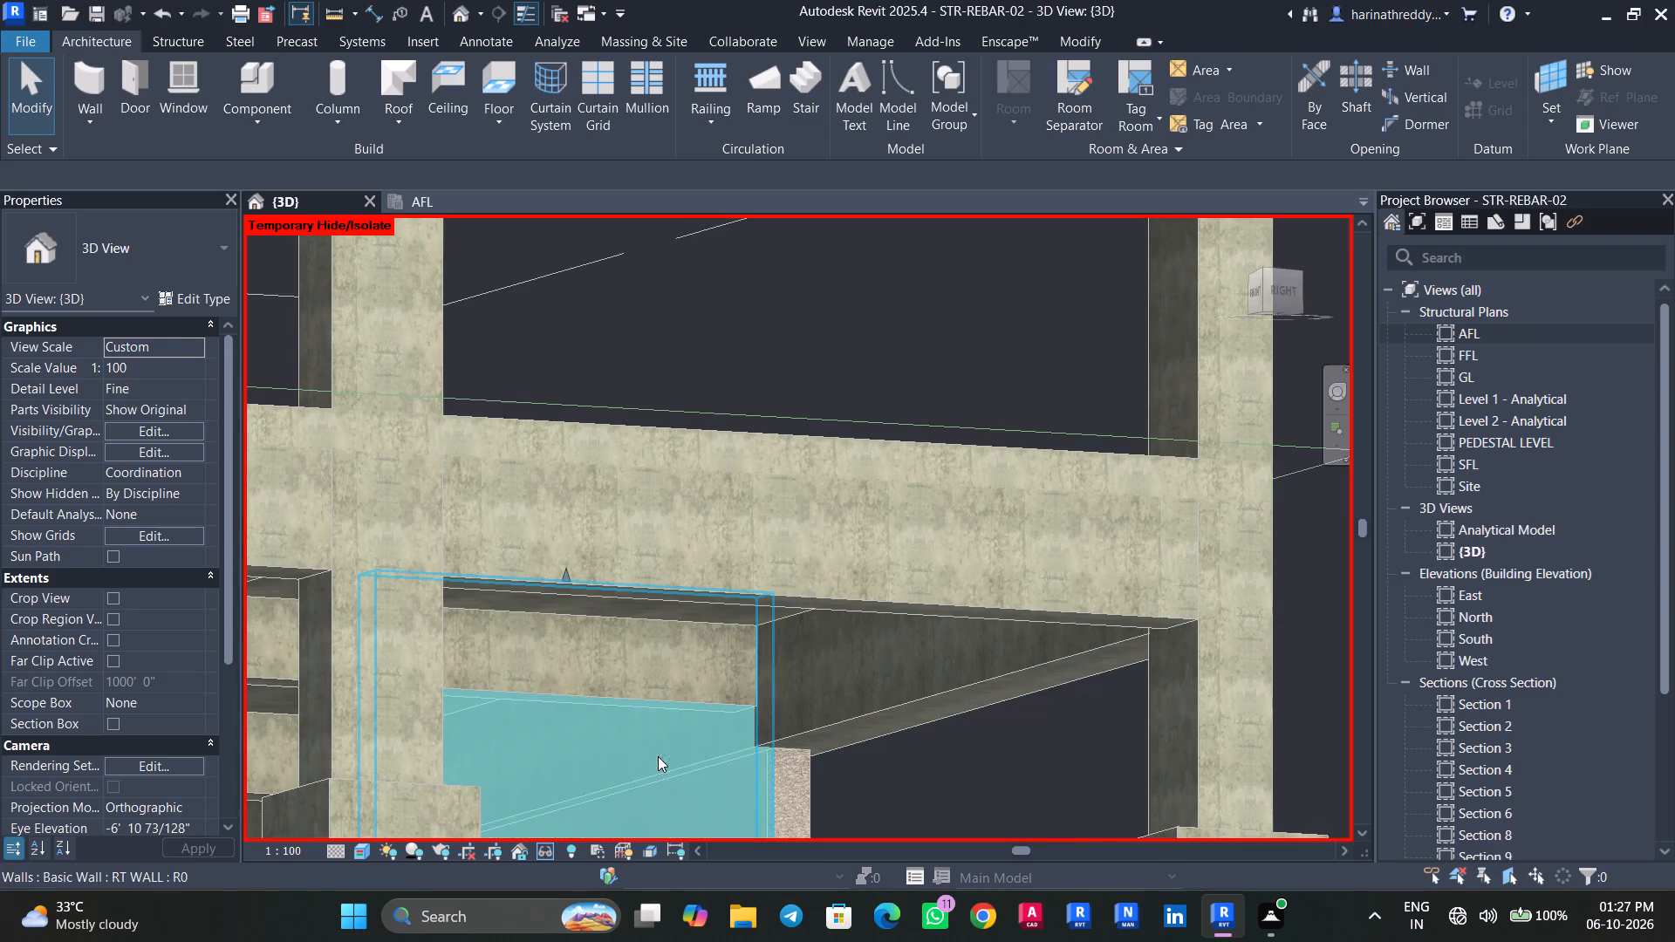
pyautogui.keyDown('shift'); pyautogui.moveTo(643, 745); pyautogui.dragTo(621, 723, button='middle'); pyautogui.keyUp('shift')
pyautogui.click(1272, 301)
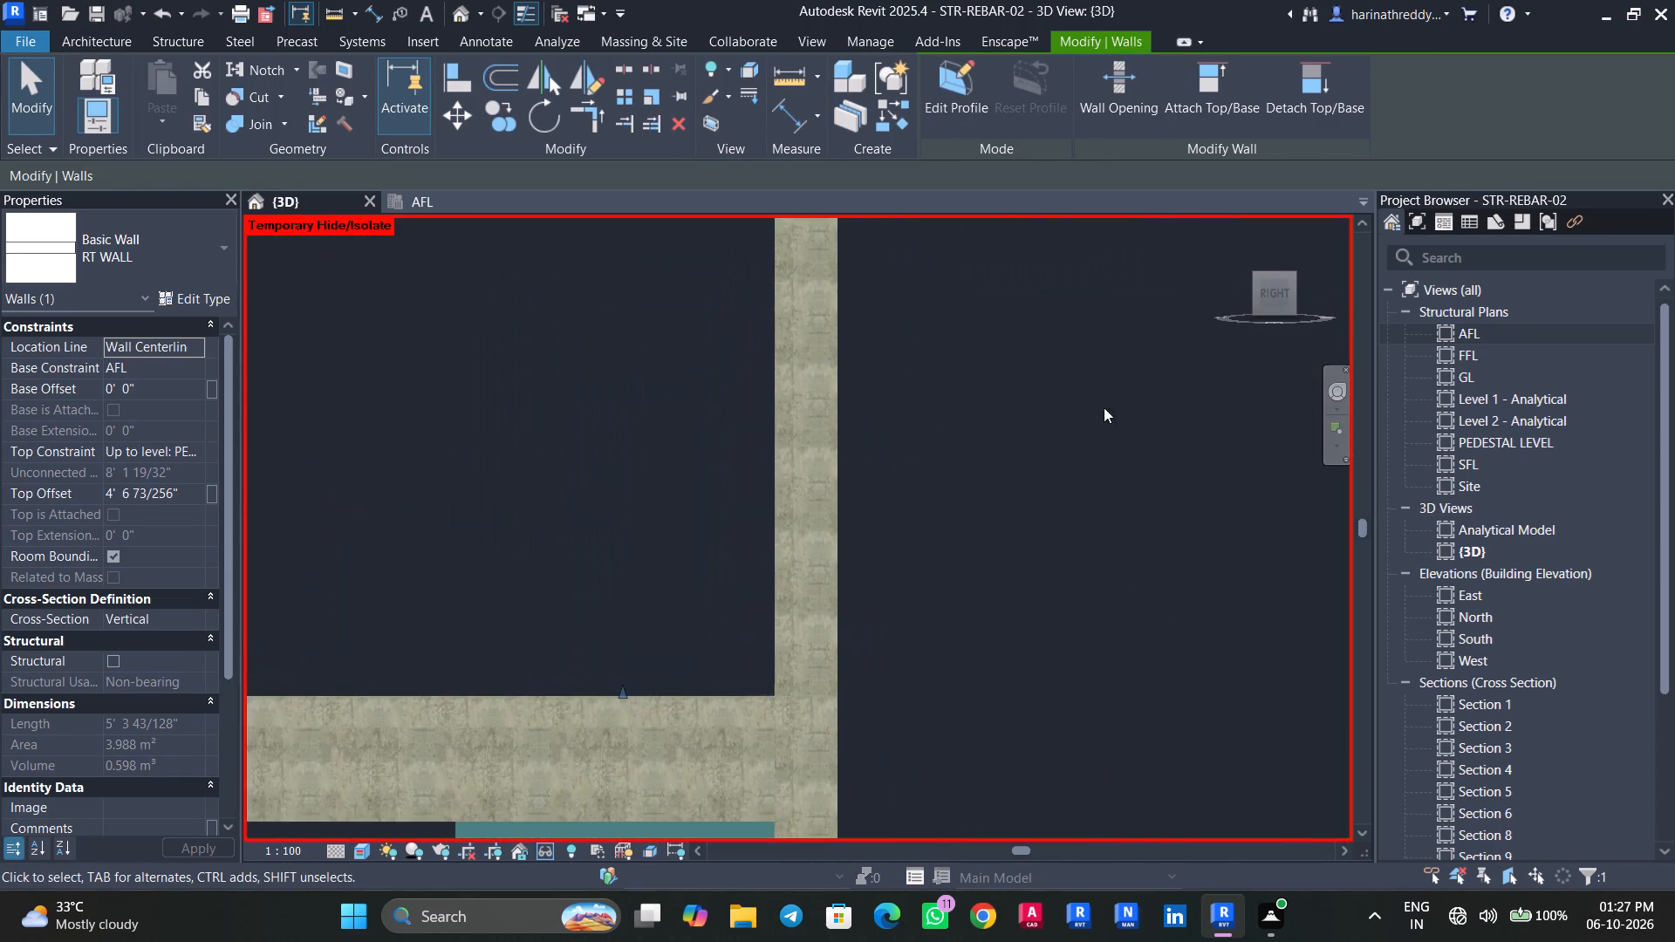
pyautogui.moveTo(793, 260); pyautogui.dragTo(785, 358)
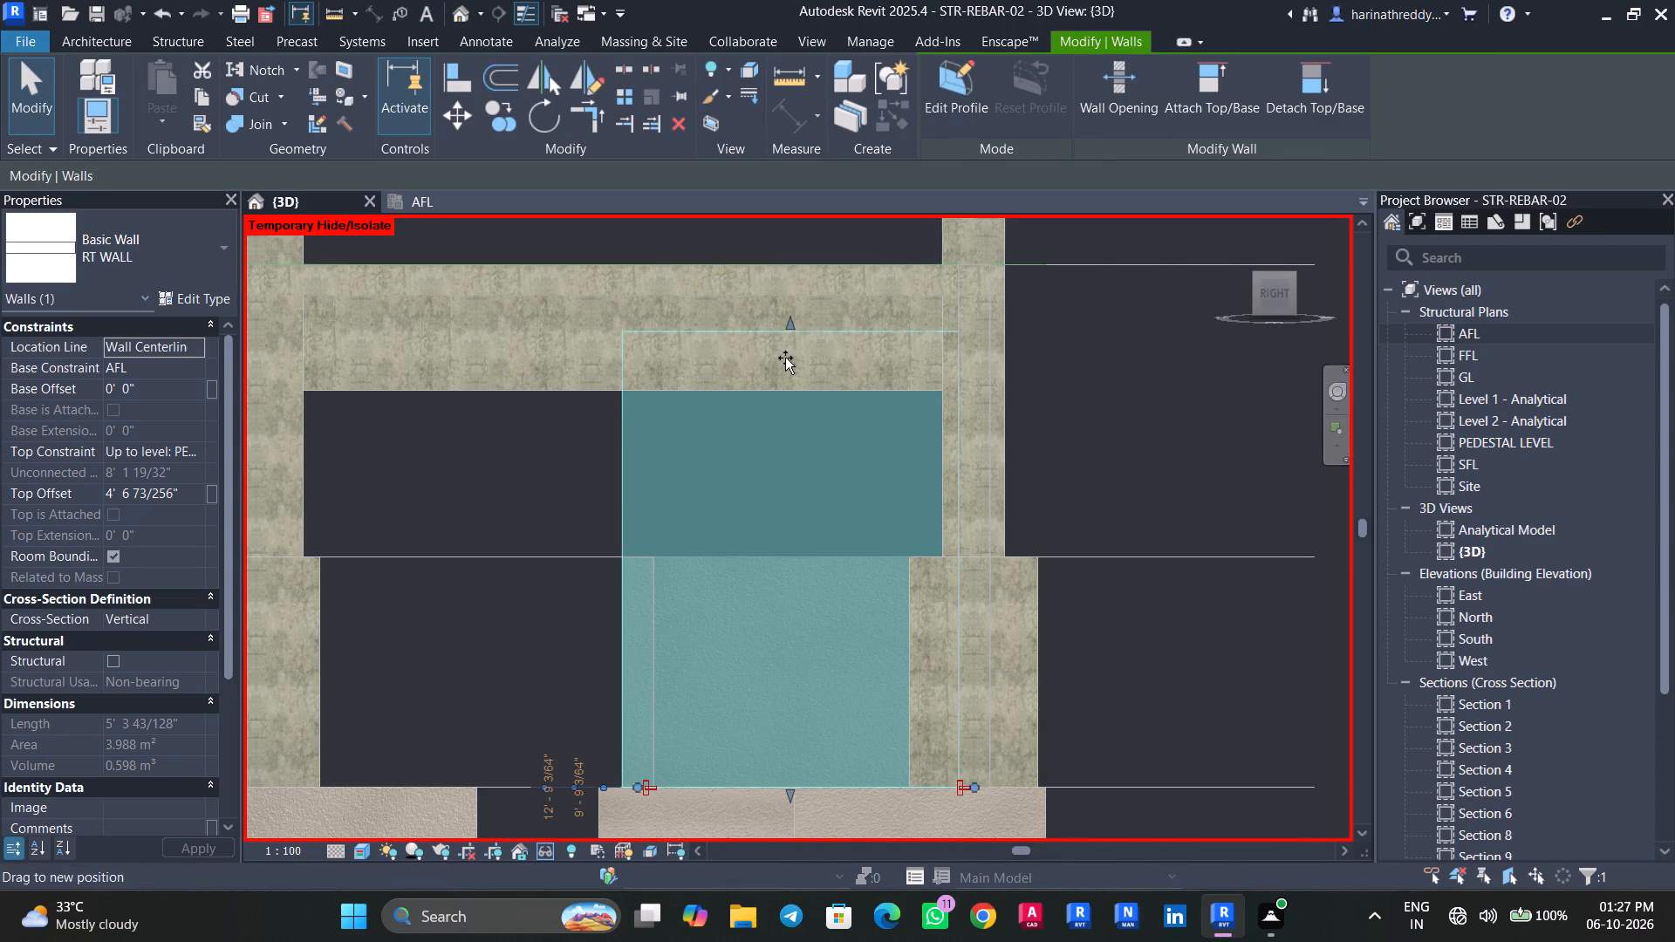
pyautogui.moveTo(785, 358); pyautogui.dragTo(780, 383)
# Raise the top of the same side RT wall to a top offset of about 3' 1 3/8" and deselect it.
pyautogui.keyDown('shift'); pyautogui.moveTo(761, 440); pyautogui.dragTo(902, 413, button='middle'); pyautogui.keyUp('shift')
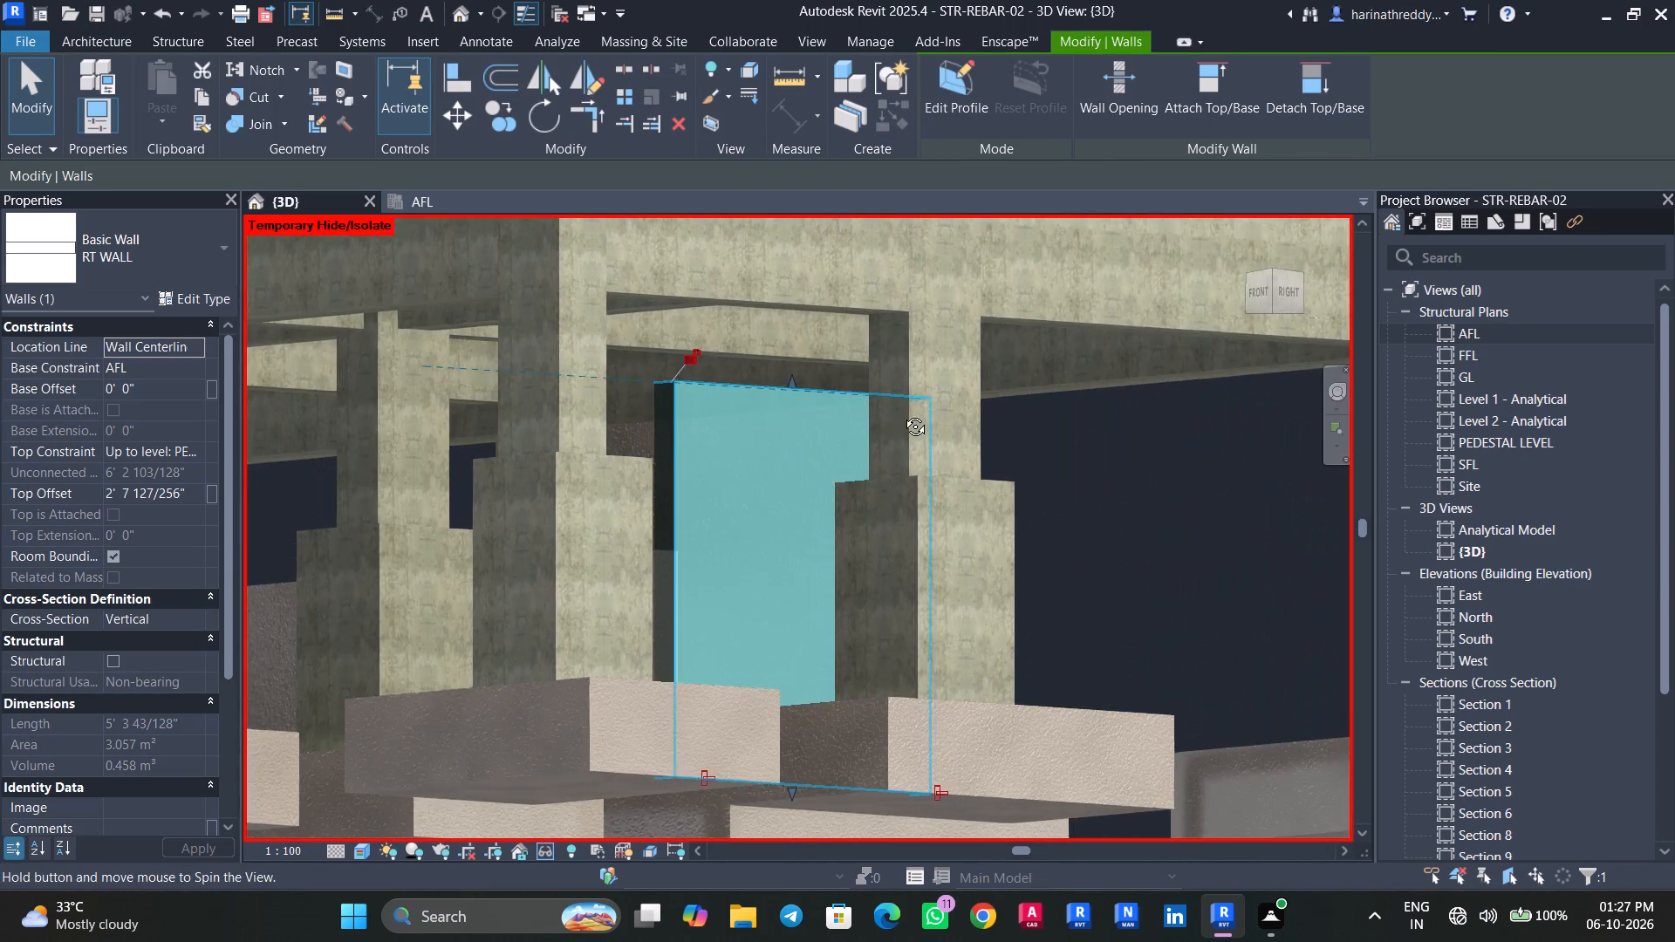
pyautogui.keyDown('shift'); pyautogui.moveTo(902, 413); pyautogui.dragTo(818, 386, button='middle'); pyautogui.keyUp('shift')
pyautogui.scroll(3, 811, 380)
pyautogui.keyDown('shift'); pyautogui.scroll(1, 844, 406); pyautogui.keyUp('shift')
pyautogui.keyDown('shift'); pyautogui.moveTo(842, 406); pyautogui.dragTo(790, 417, button='middle'); pyautogui.keyUp('shift')
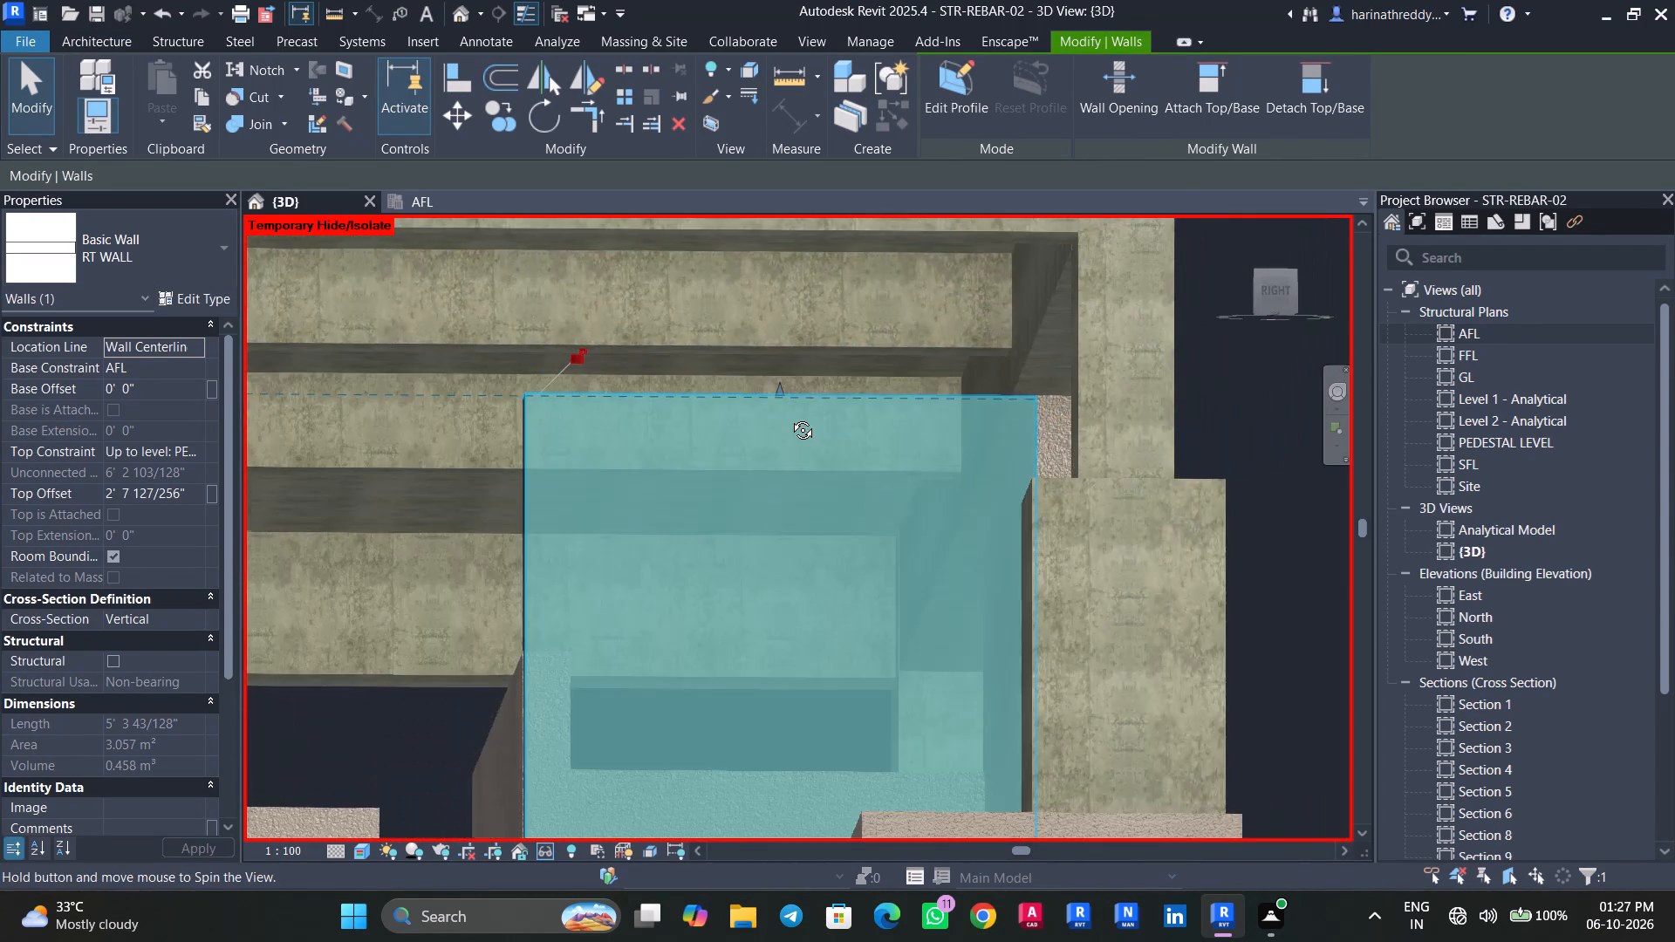
pyautogui.keyDown('shift'); pyautogui.moveTo(790, 417); pyautogui.dragTo(791, 421, button='middle'); pyautogui.keyUp('shift')
pyautogui.moveTo(777, 388); pyautogui.dragTo(778, 372)
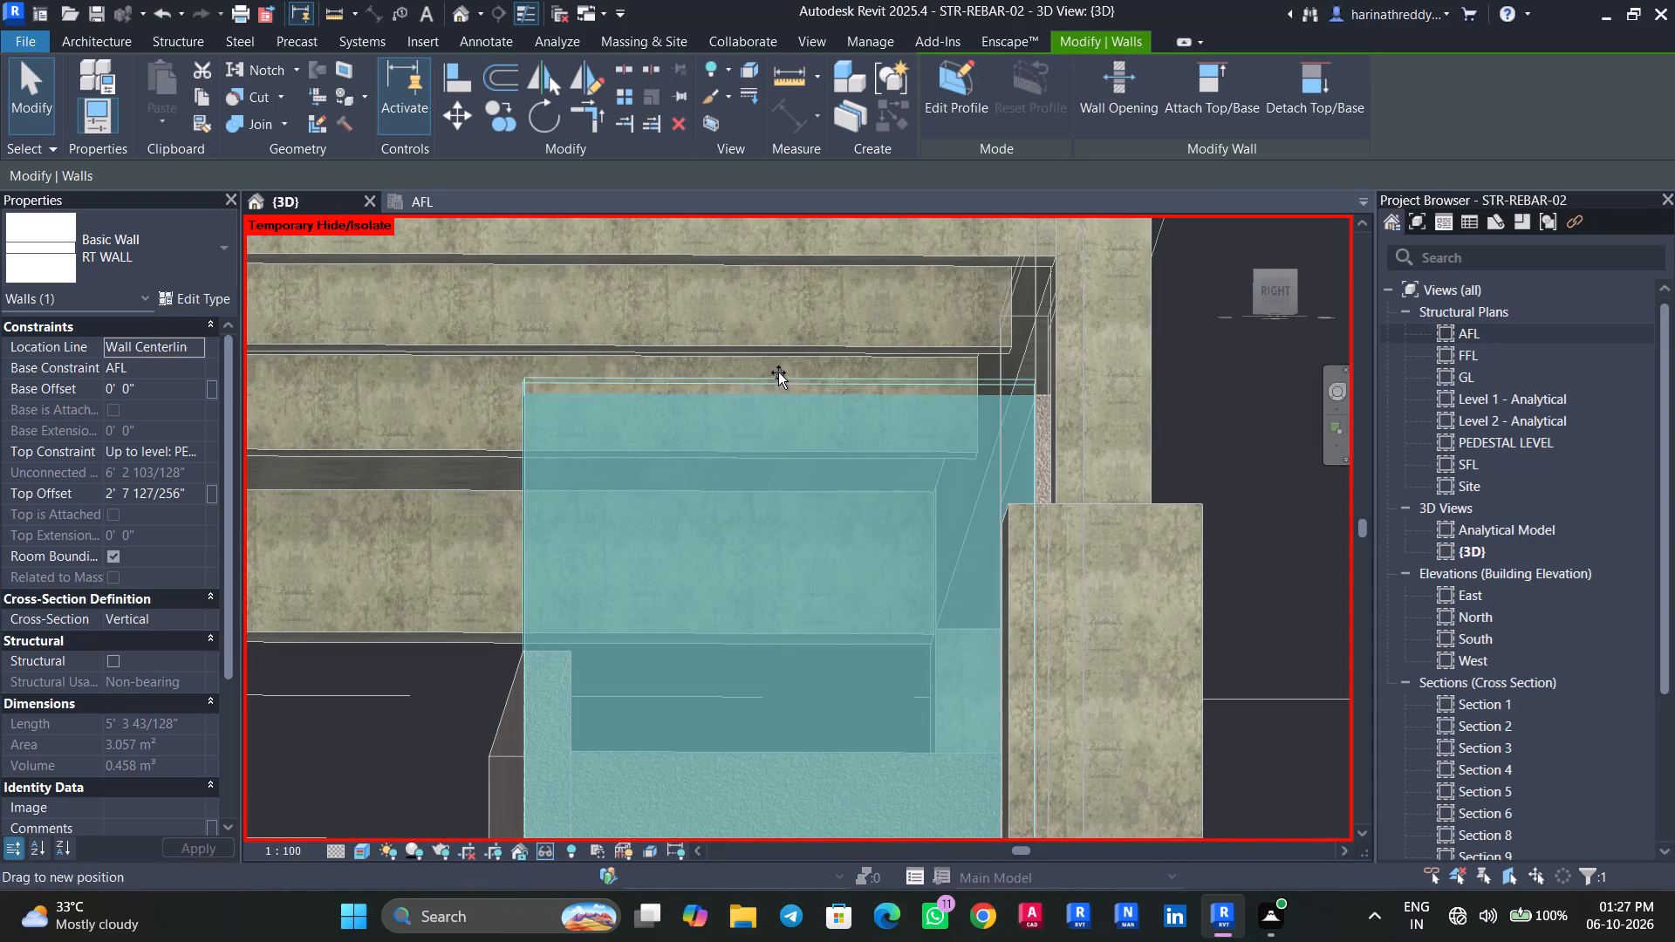
pyautogui.moveTo(778, 372); pyautogui.dragTo(775, 345)
pyautogui.keyDown('shift'); pyautogui.scroll(-1, 784, 375); pyautogui.keyUp('shift')
pyautogui.keyDown('shift'); pyautogui.moveTo(788, 379); pyautogui.dragTo(954, 361, button='middle'); pyautogui.keyUp('shift')
pyautogui.keyDown('shift'); pyautogui.scroll(1, 789, 379); pyautogui.keyUp('shift')
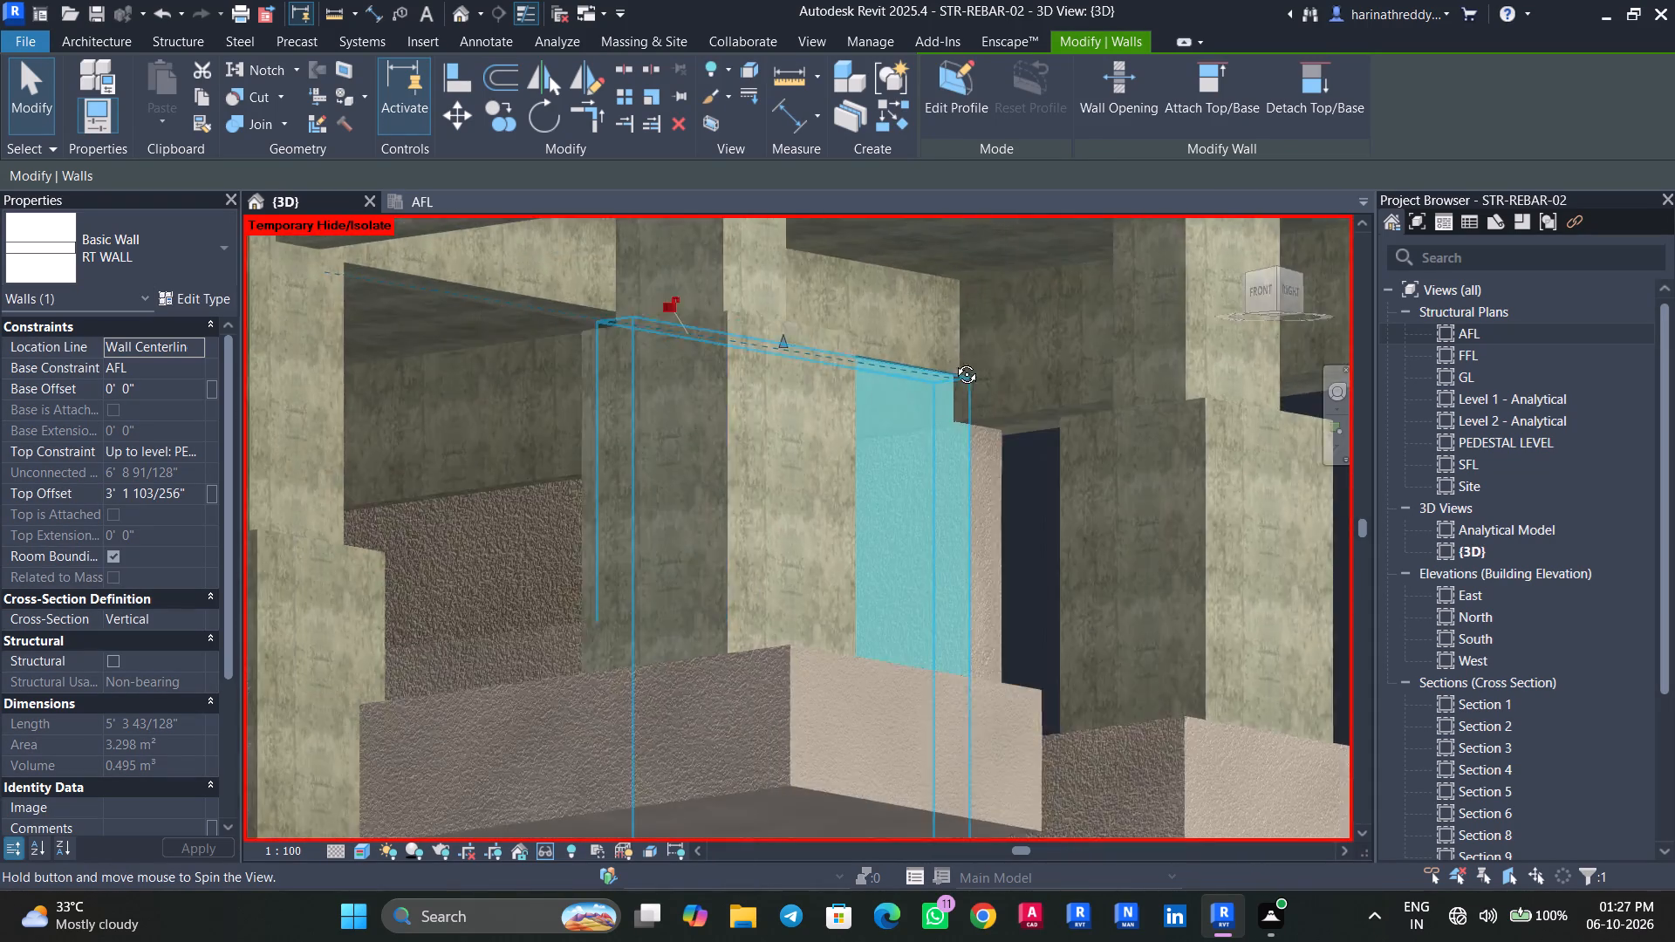
pyautogui.keyDown('shift'); pyautogui.moveTo(954, 361); pyautogui.dragTo(1015, 361, button='middle'); pyautogui.keyUp('shift')
pyautogui.press('Escape')
pyautogui.press('Escape')
# Raise the top of the low RT wall on the model's left face to the underside of the beam.
pyautogui.keyDown('shift'); pyautogui.moveTo(886, 473); pyautogui.dragTo(759, 485, button='middle'); pyautogui.keyUp('shift')
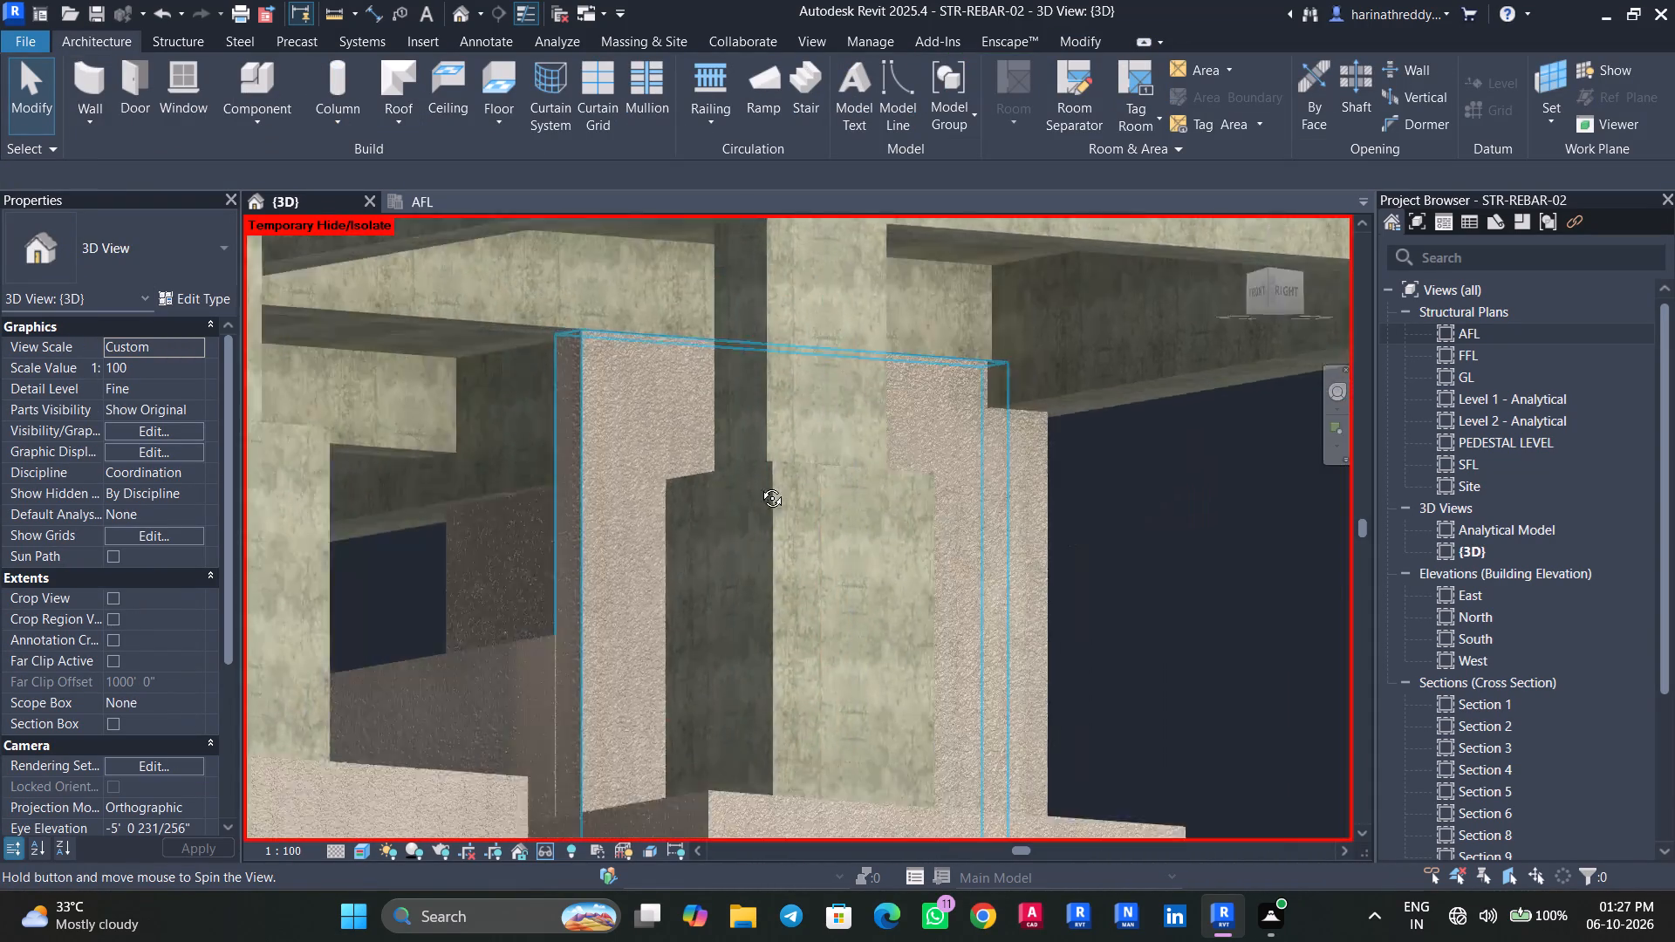
pyautogui.keyDown('shift'); pyautogui.moveTo(759, 485); pyautogui.dragTo(1021, 499, button='middle'); pyautogui.keyUp('shift')
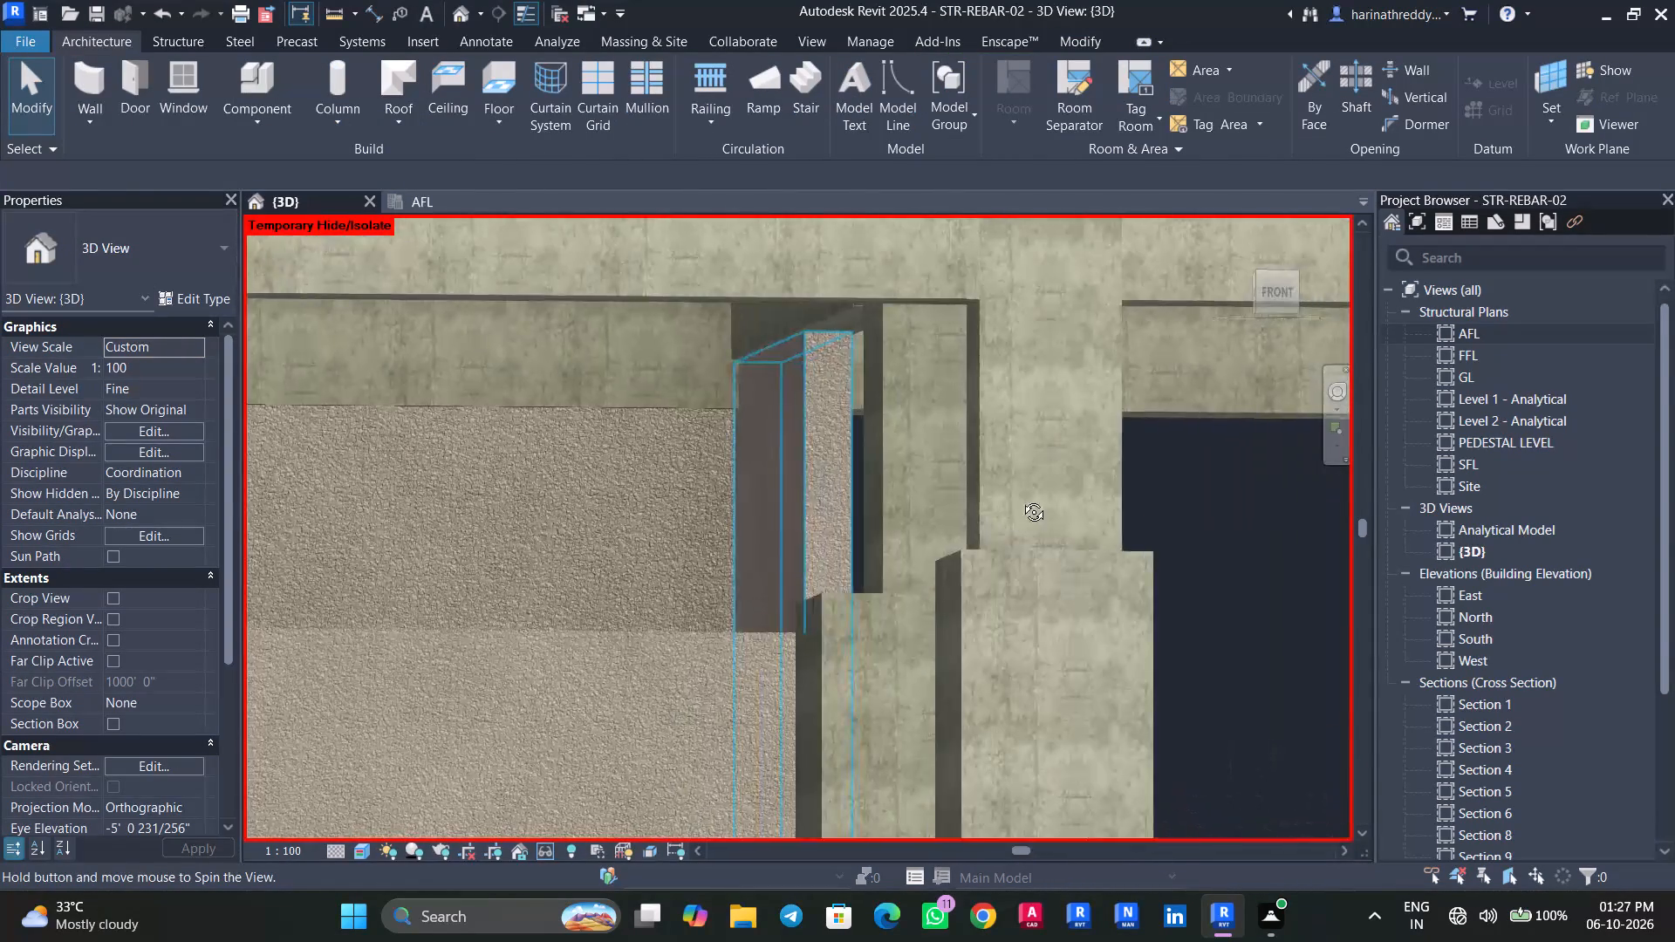
pyautogui.keyDown('shift'); pyautogui.moveTo(1021, 499); pyautogui.dragTo(1183, 518, button='middle'); pyautogui.keyUp('shift')
pyautogui.keyDown('shift'); pyautogui.moveTo(843, 554); pyautogui.dragTo(945, 556, button='middle'); pyautogui.keyUp('shift')
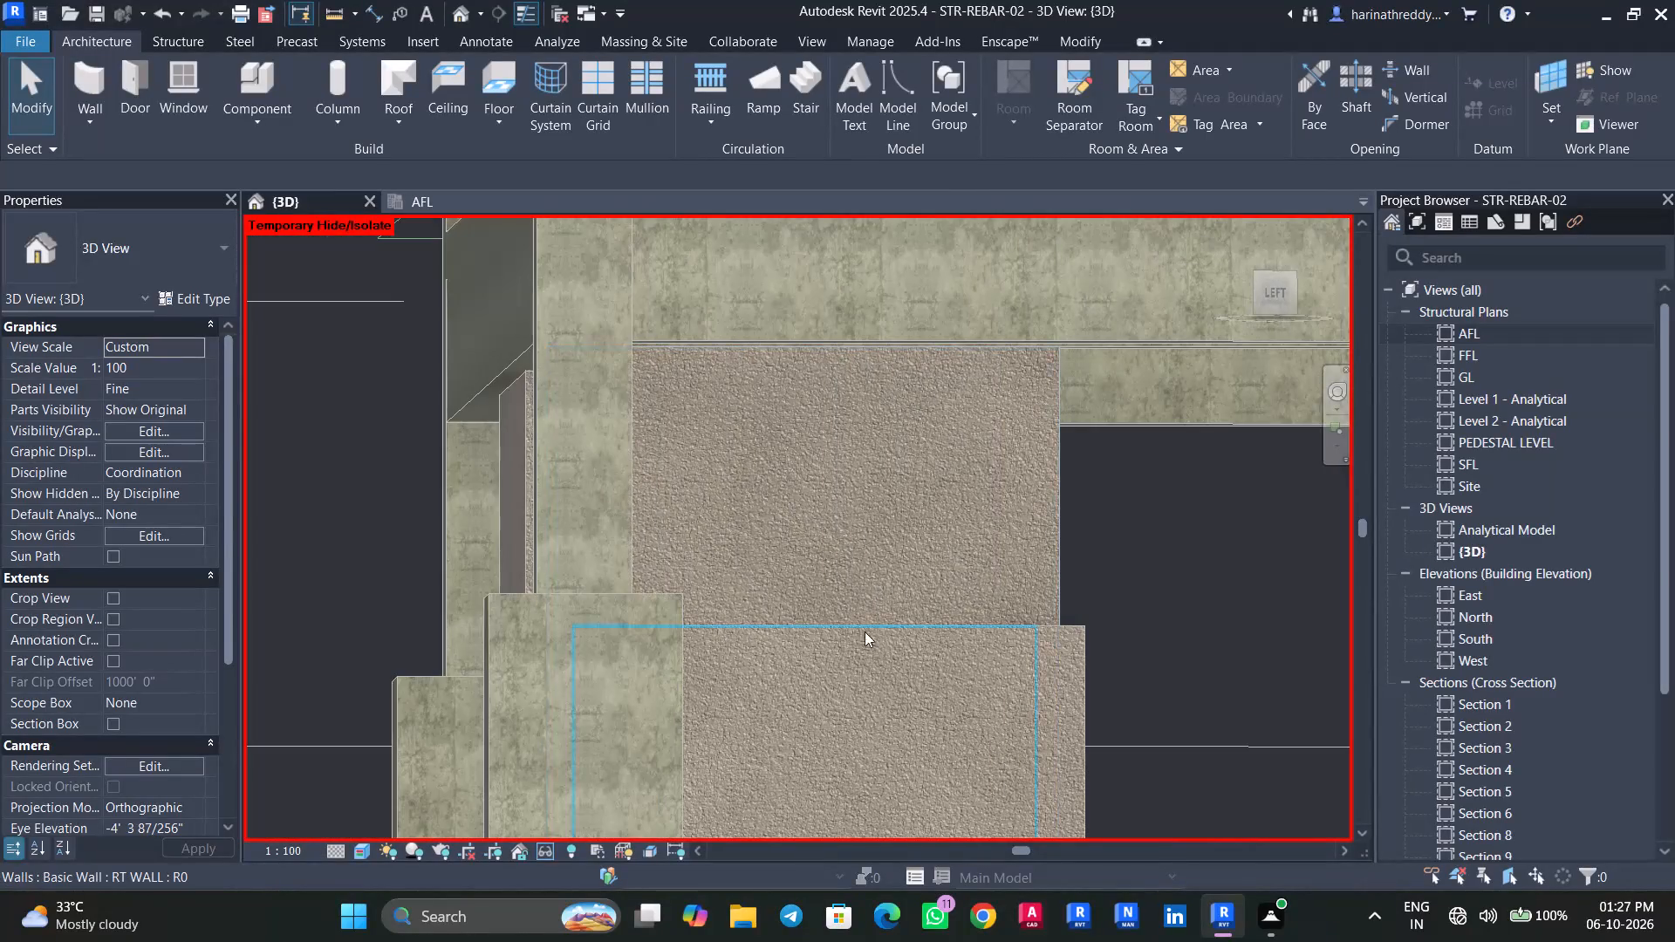
pyautogui.click(864, 636)
pyautogui.moveTo(808, 624); pyautogui.dragTo(810, 352)
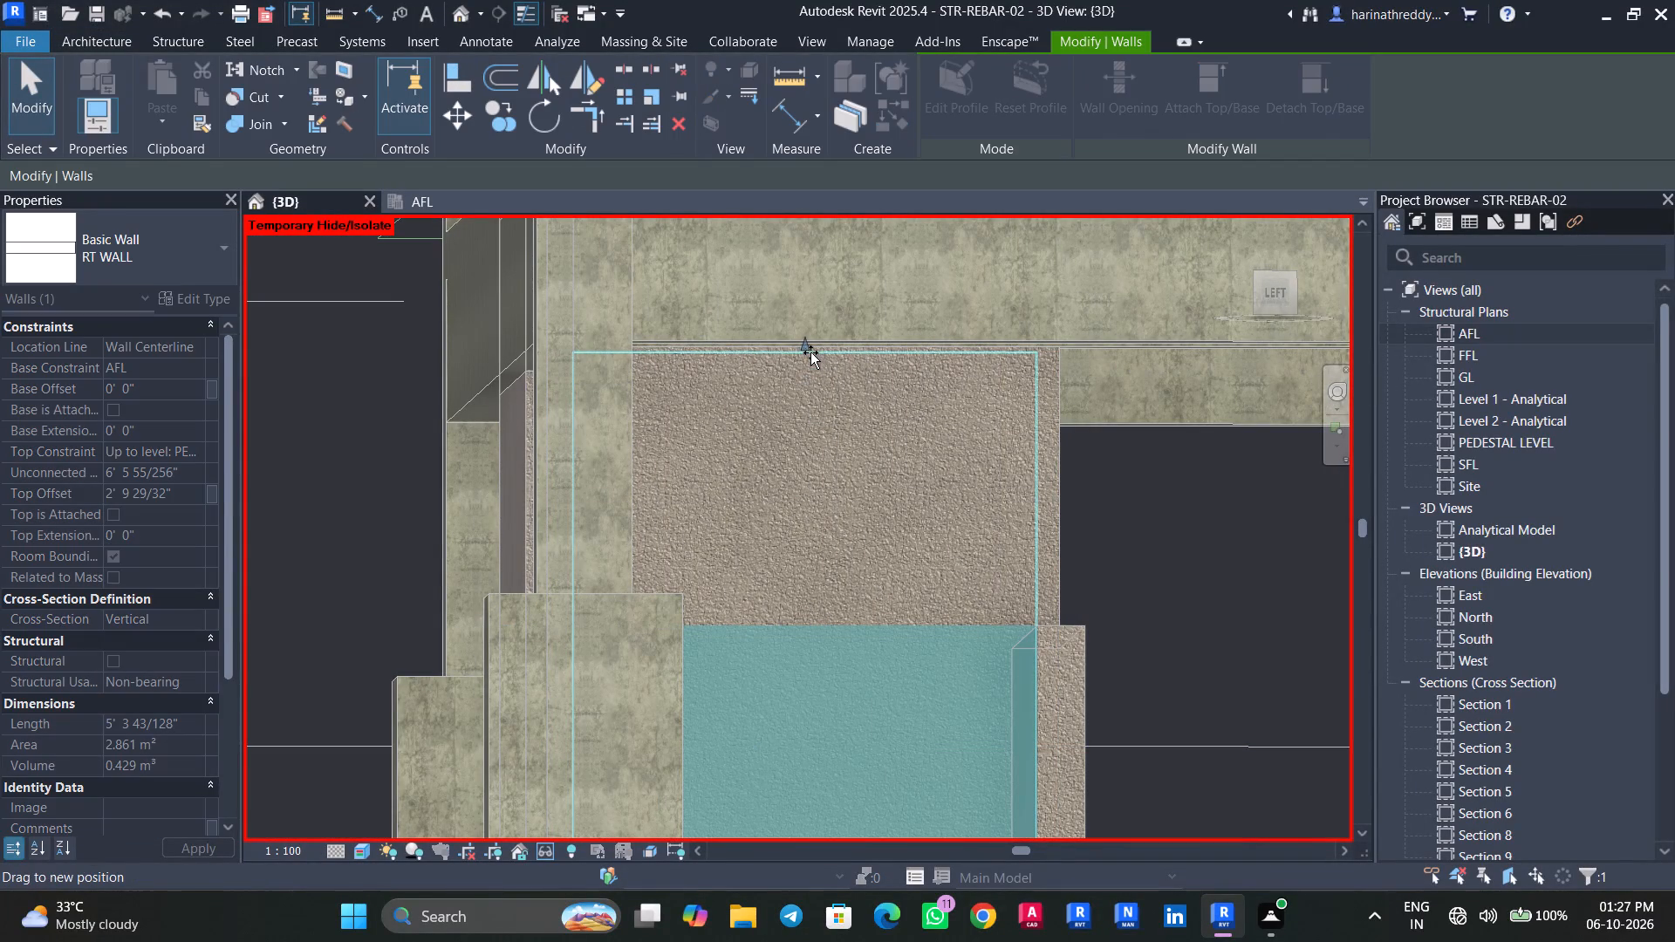
pyautogui.moveTo(810, 352); pyautogui.dragTo(809, 342)
pyautogui.keyDown('shift'); pyautogui.moveTo(856, 420); pyautogui.dragTo(790, 414, button='middle'); pyautogui.keyUp('shift')
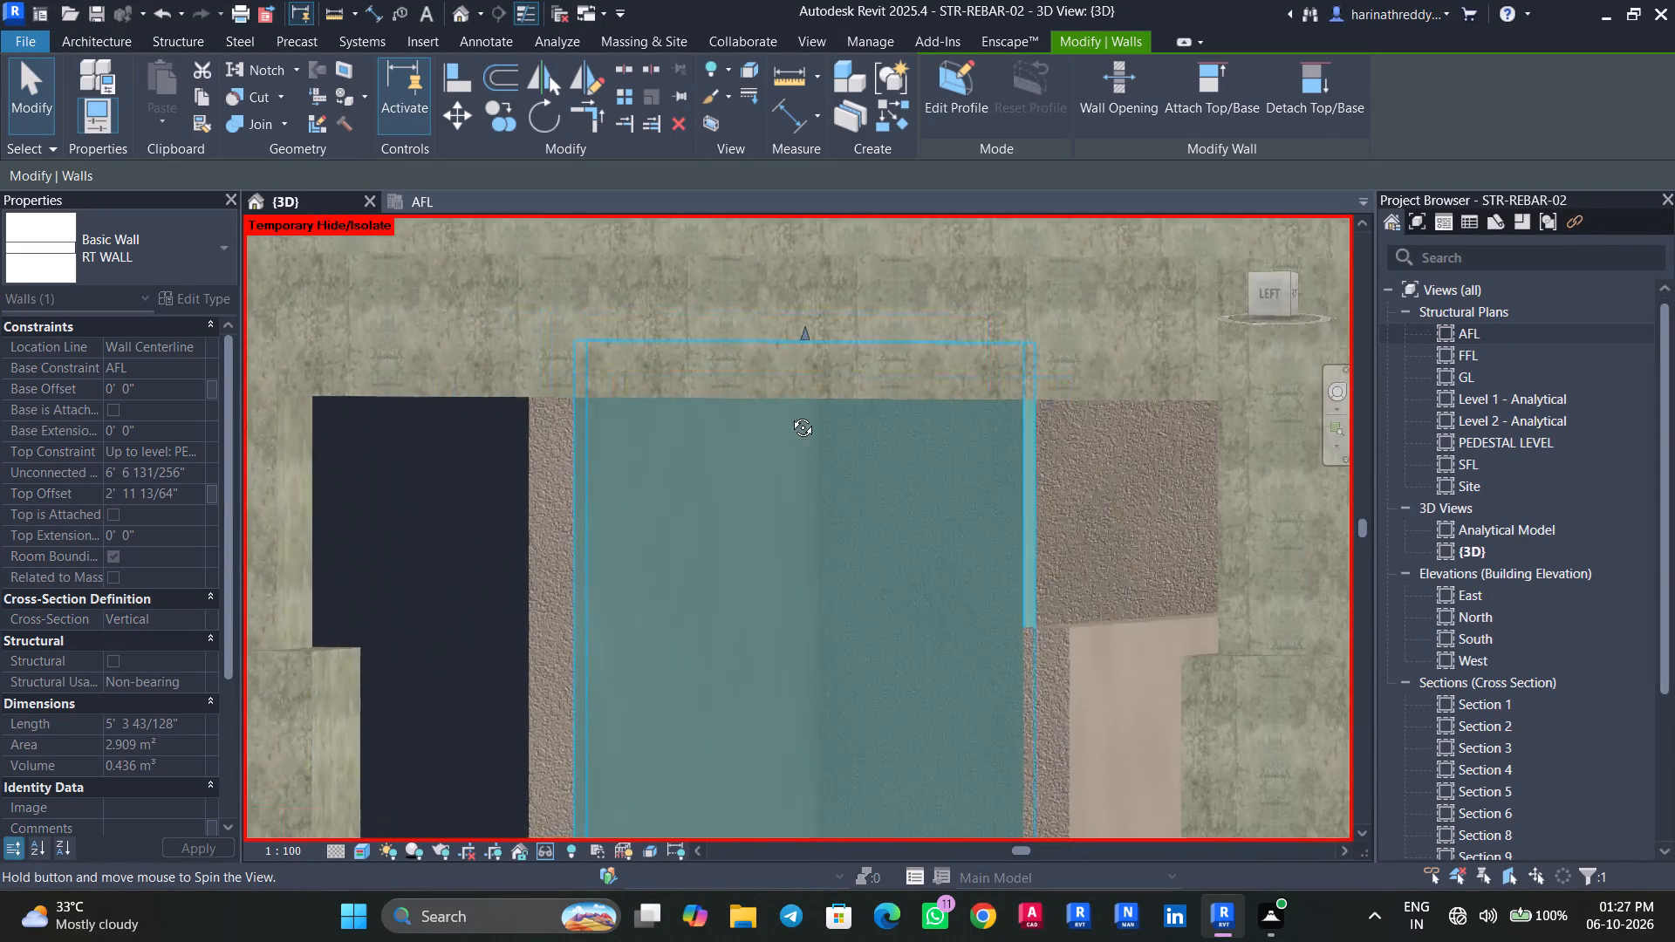
pyautogui.keyDown('shift'); pyautogui.moveTo(790, 414); pyautogui.dragTo(795, 344, button='middle'); pyautogui.keyUp('shift')
pyautogui.scroll(5, 781, 326)
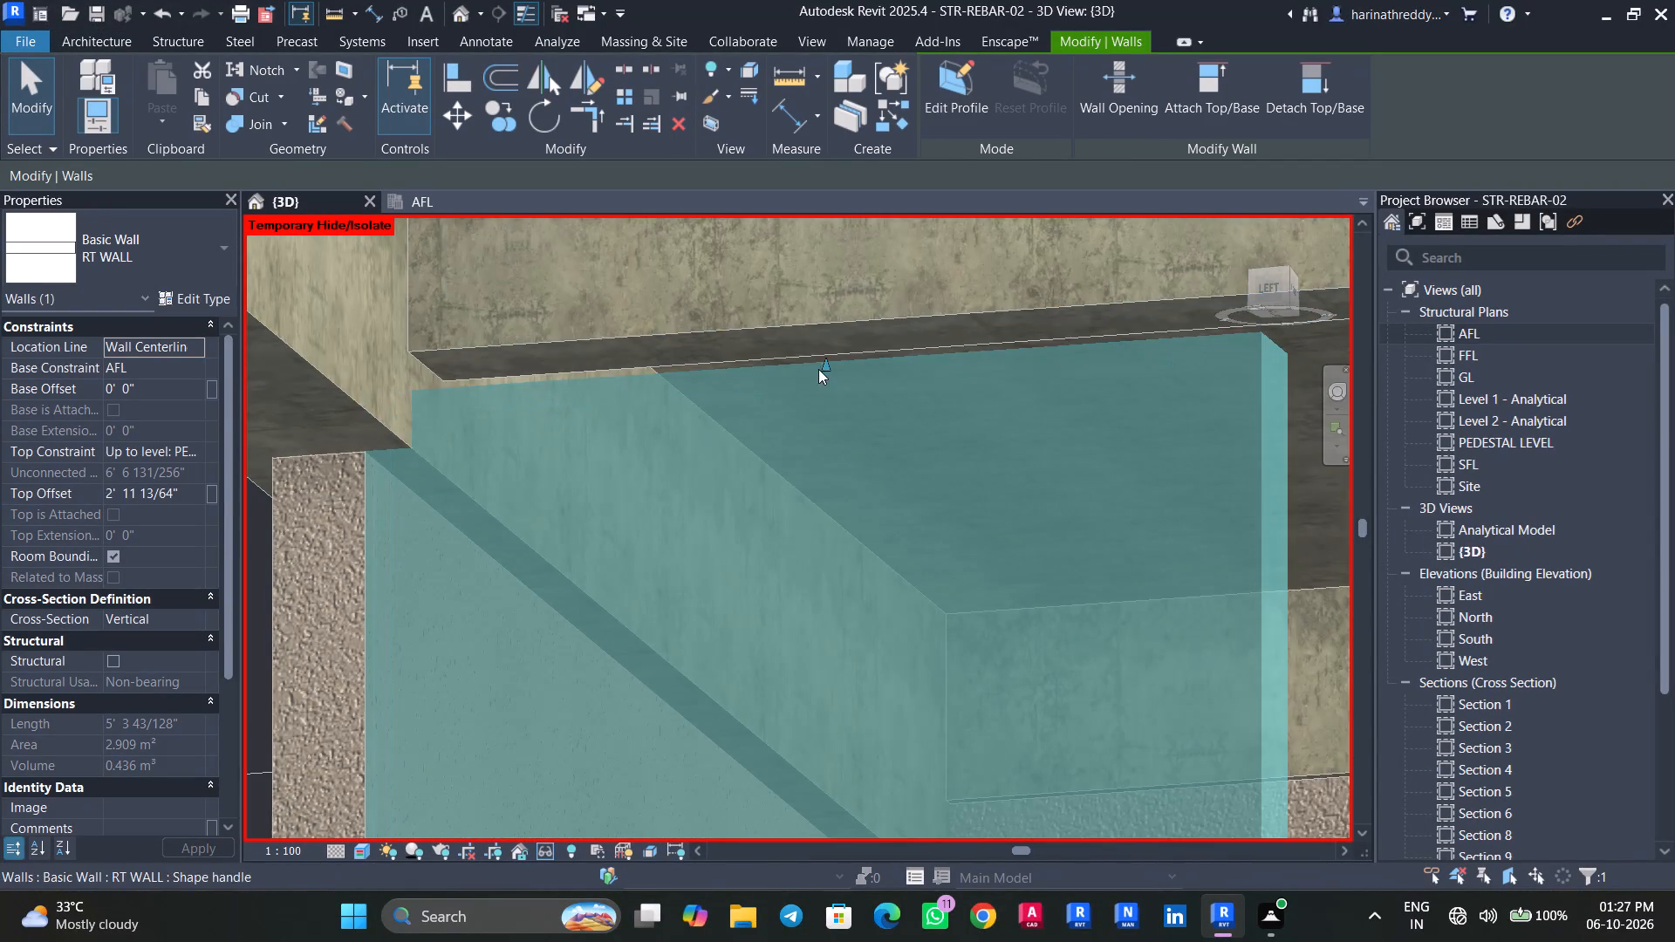
pyautogui.moveTo(818, 369); pyautogui.dragTo(815, 341)
pyautogui.press('Escape')
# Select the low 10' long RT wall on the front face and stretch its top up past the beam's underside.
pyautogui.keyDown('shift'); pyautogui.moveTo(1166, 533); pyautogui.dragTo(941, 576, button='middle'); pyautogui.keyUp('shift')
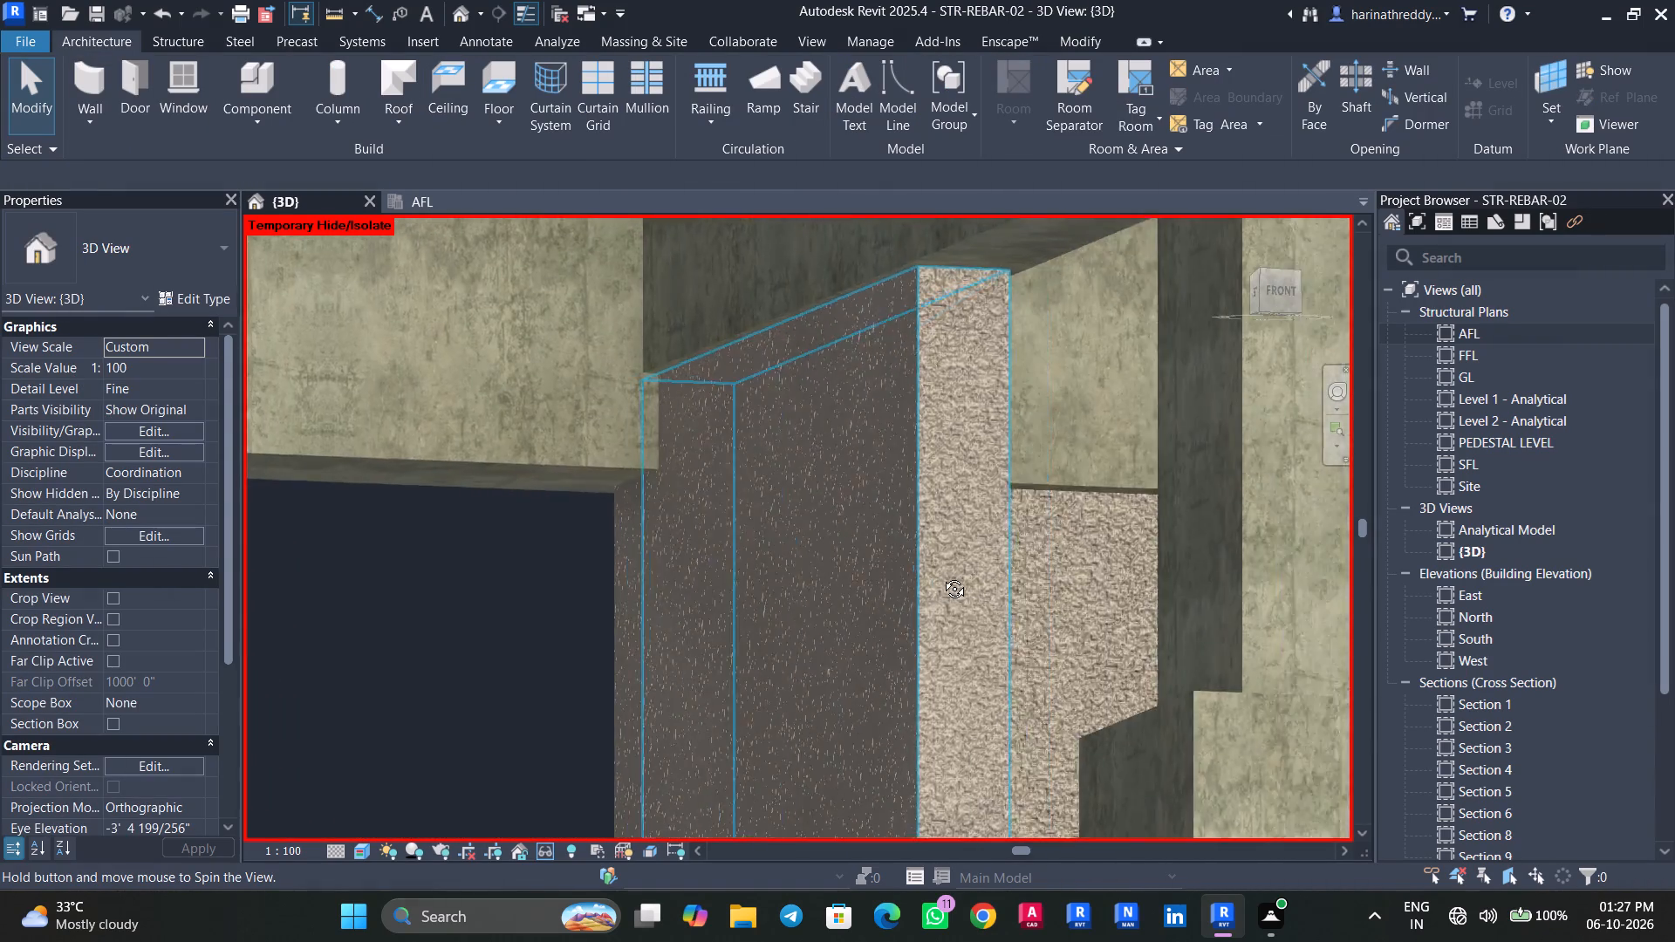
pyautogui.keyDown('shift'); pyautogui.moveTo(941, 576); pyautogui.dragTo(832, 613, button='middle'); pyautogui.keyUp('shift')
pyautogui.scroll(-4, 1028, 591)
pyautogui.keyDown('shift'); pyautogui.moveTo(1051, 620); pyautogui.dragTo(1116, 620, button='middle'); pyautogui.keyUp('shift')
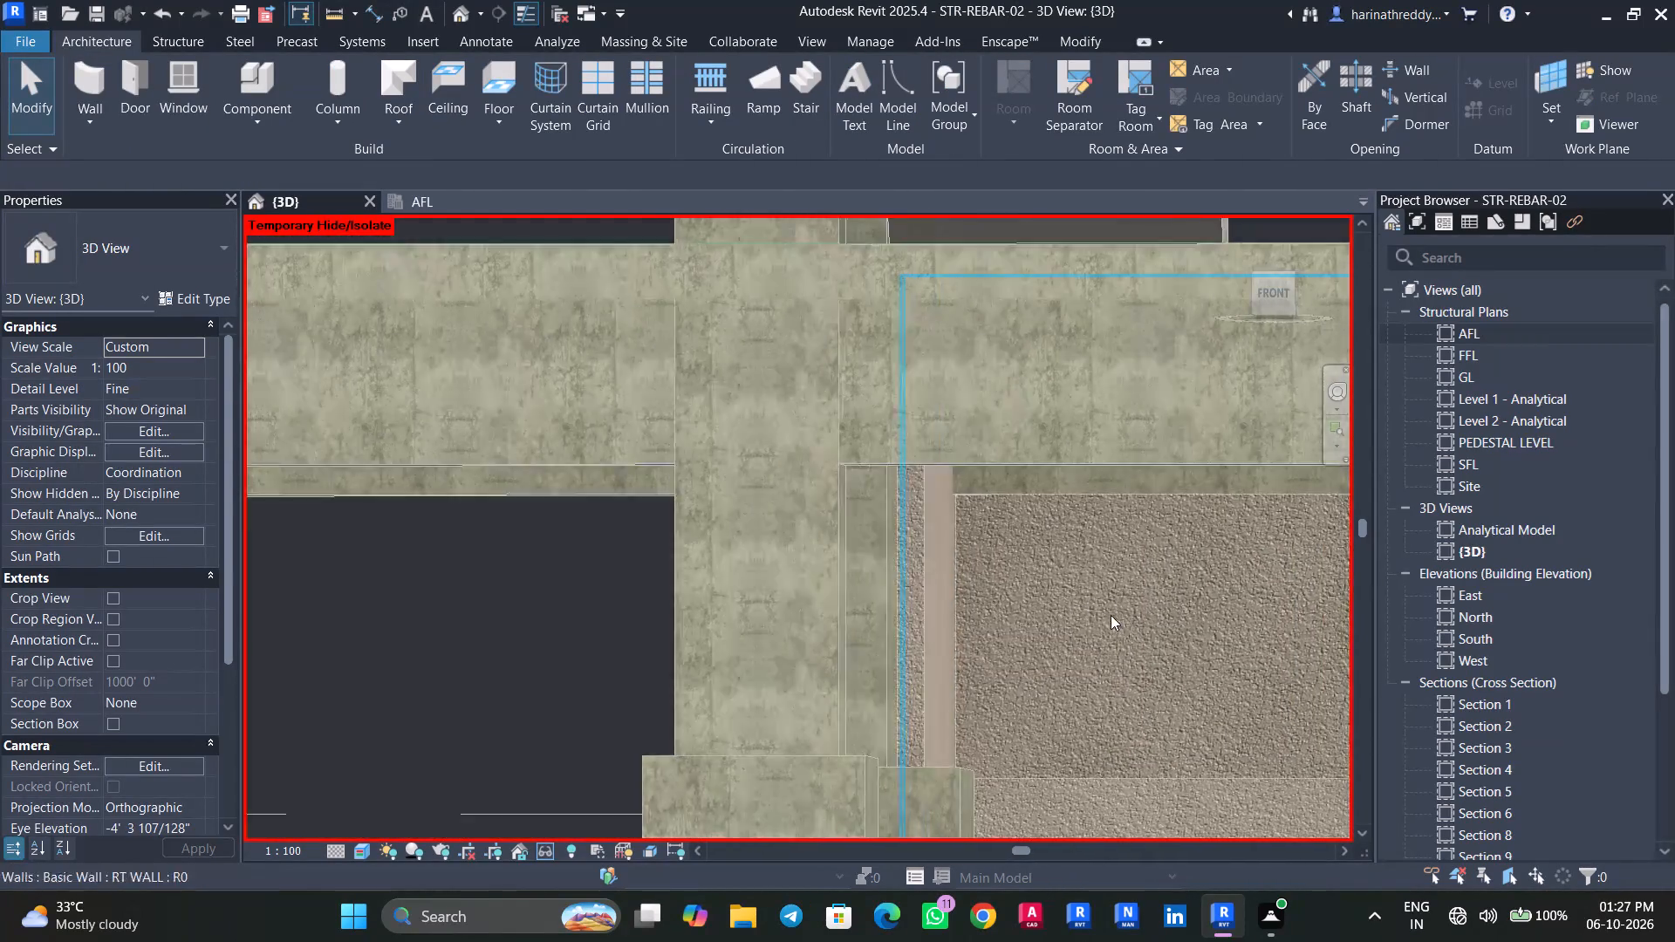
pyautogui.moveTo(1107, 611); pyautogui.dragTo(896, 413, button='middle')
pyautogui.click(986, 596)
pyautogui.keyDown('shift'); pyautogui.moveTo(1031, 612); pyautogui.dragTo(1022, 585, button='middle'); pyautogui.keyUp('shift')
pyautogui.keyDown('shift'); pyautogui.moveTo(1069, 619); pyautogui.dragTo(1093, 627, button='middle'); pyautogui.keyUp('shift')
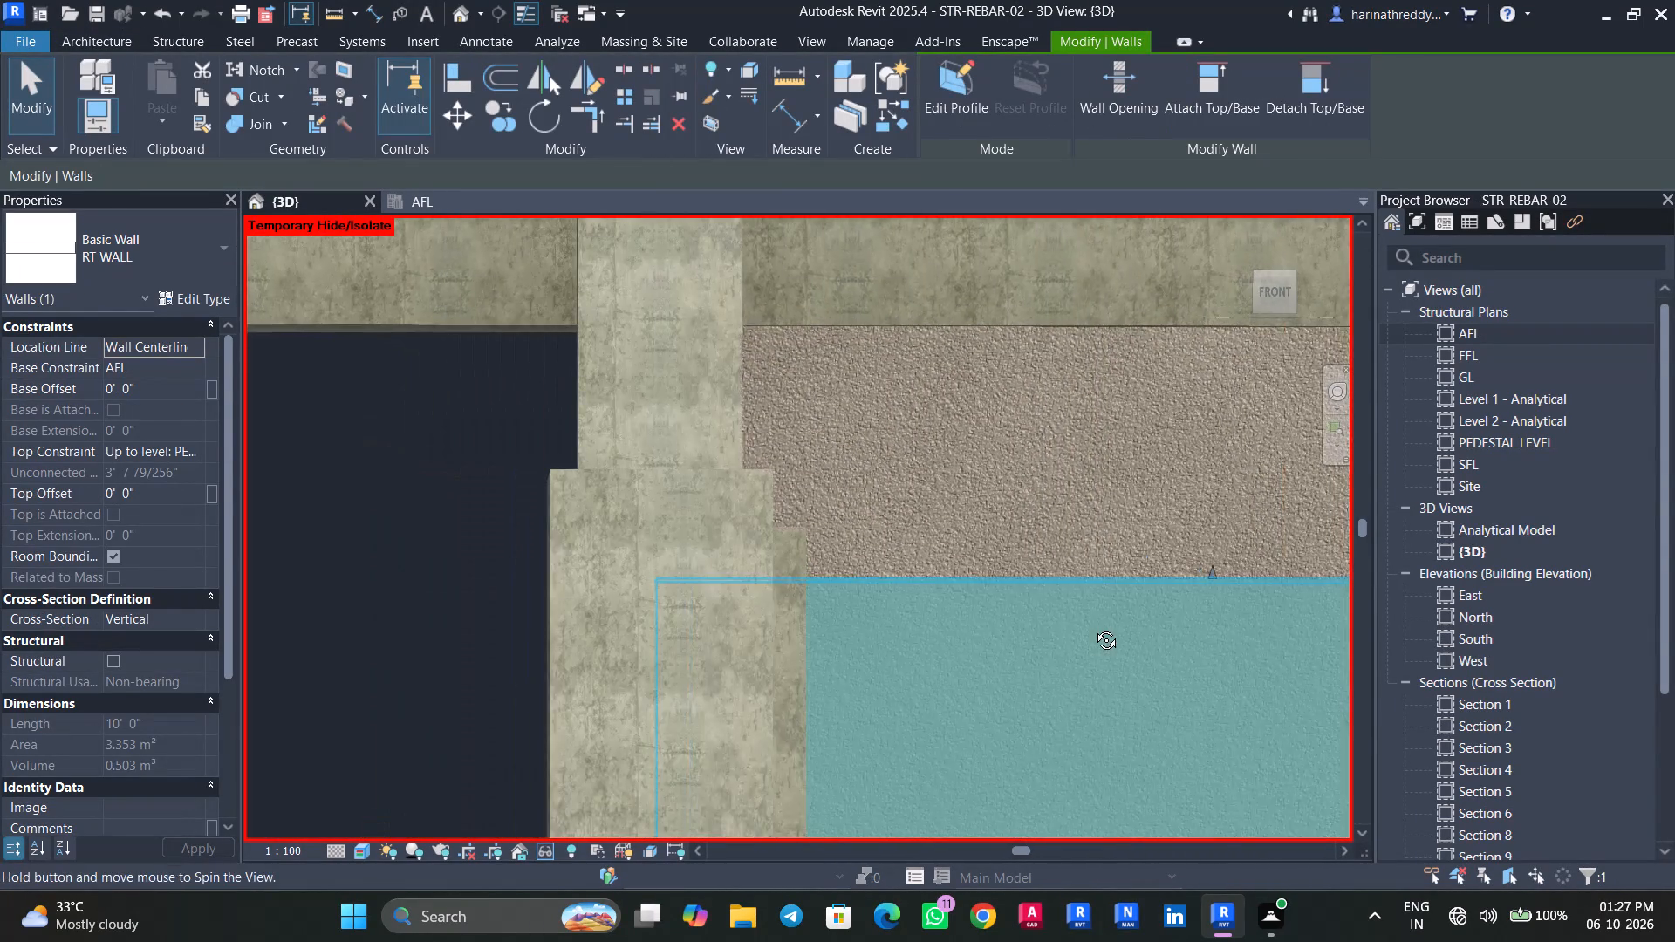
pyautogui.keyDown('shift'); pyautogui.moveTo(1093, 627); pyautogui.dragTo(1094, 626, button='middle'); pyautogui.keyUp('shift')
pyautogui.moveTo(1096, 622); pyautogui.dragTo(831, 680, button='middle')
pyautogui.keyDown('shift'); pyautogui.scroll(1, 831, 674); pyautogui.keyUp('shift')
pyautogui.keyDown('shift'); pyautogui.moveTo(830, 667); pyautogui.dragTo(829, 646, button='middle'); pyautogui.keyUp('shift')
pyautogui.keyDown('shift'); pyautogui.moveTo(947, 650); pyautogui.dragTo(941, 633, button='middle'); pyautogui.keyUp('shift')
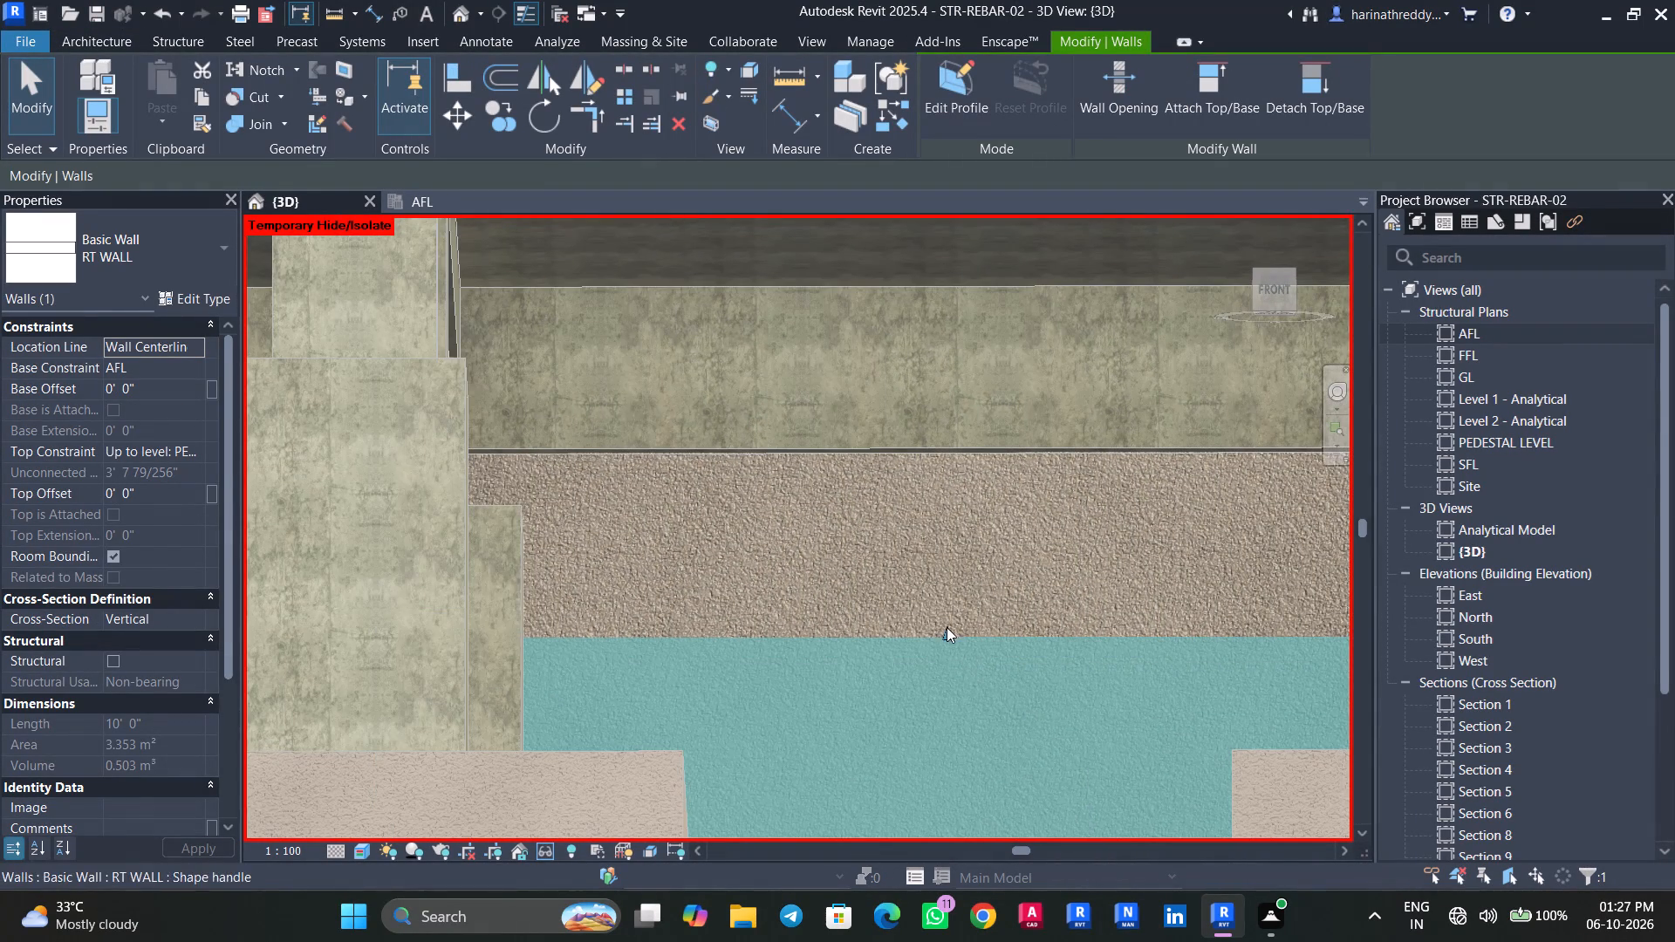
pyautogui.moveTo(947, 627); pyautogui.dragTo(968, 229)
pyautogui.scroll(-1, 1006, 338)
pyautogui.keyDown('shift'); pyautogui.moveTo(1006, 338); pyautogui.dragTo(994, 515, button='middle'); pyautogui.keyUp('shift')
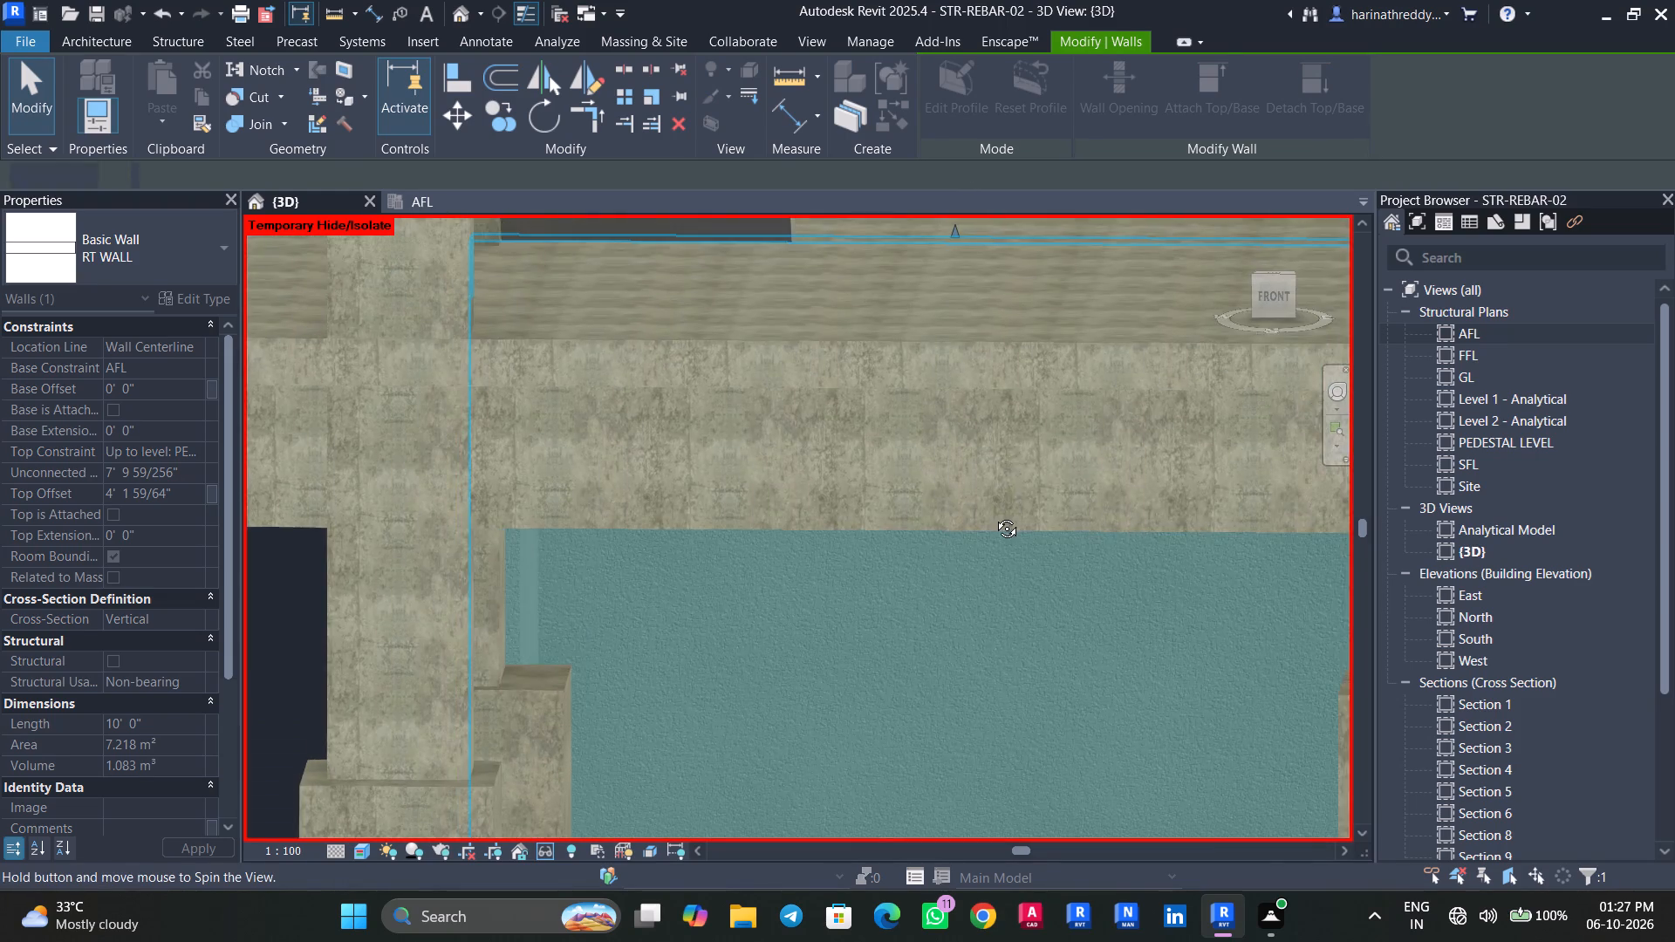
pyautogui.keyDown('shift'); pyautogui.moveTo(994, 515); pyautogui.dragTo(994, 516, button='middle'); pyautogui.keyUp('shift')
# Set the front RT wall's top constraint to level GL with a top offset of 0.
pyautogui.click(176, 498)
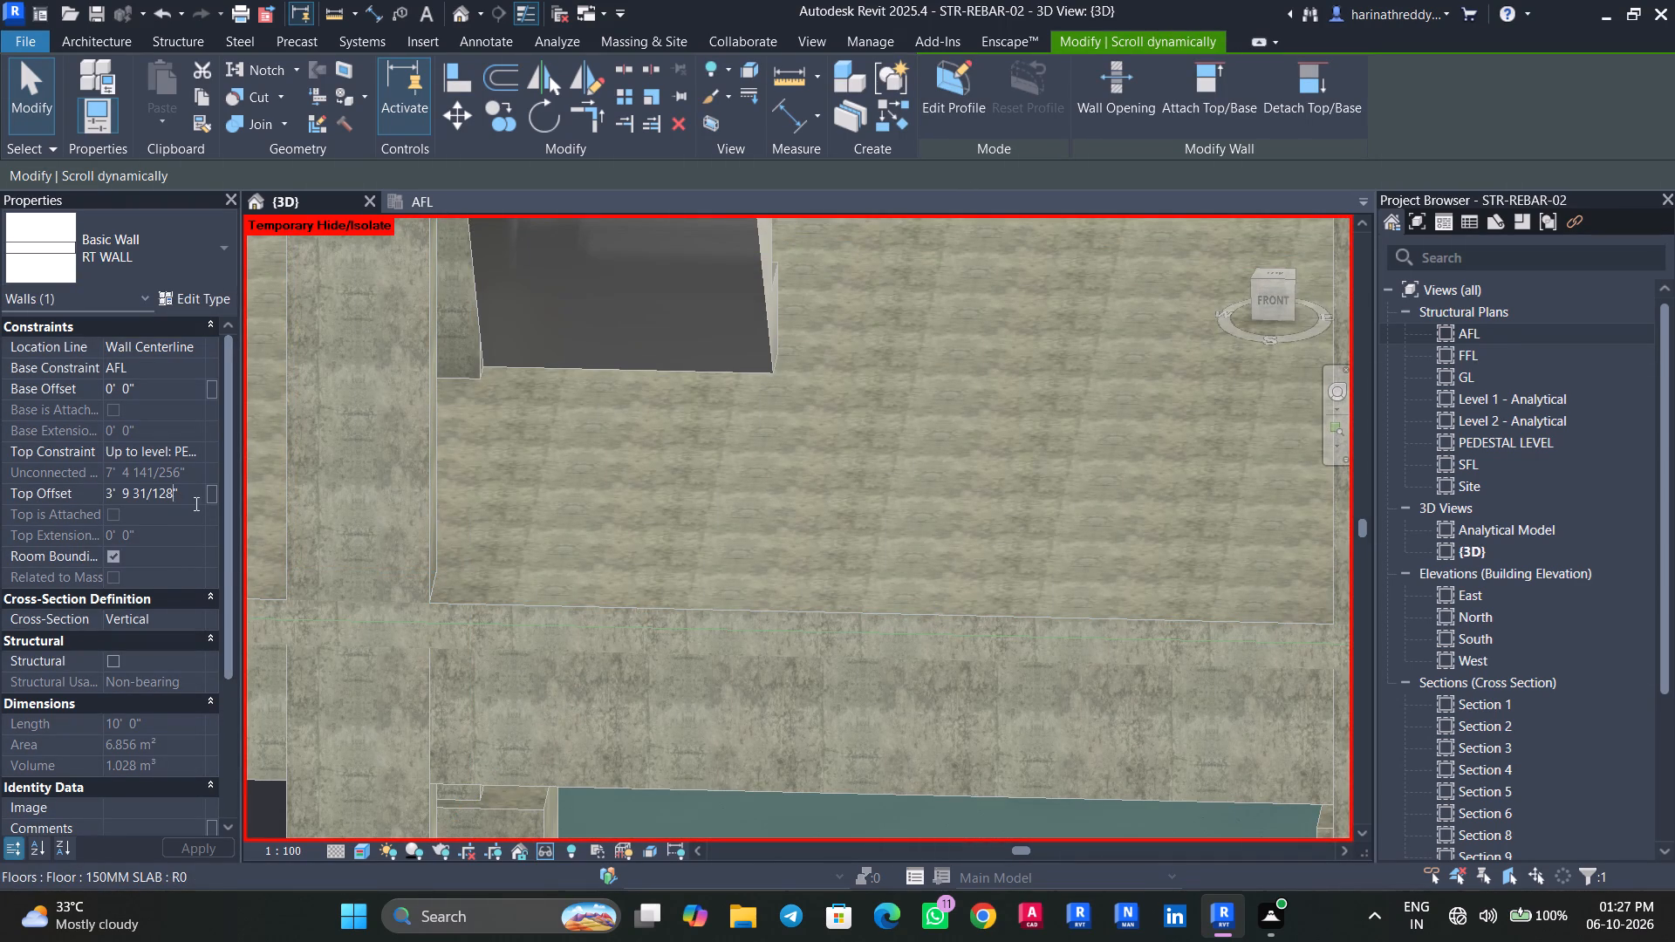
pyautogui.click(195, 453)
pyautogui.click(191, 525)
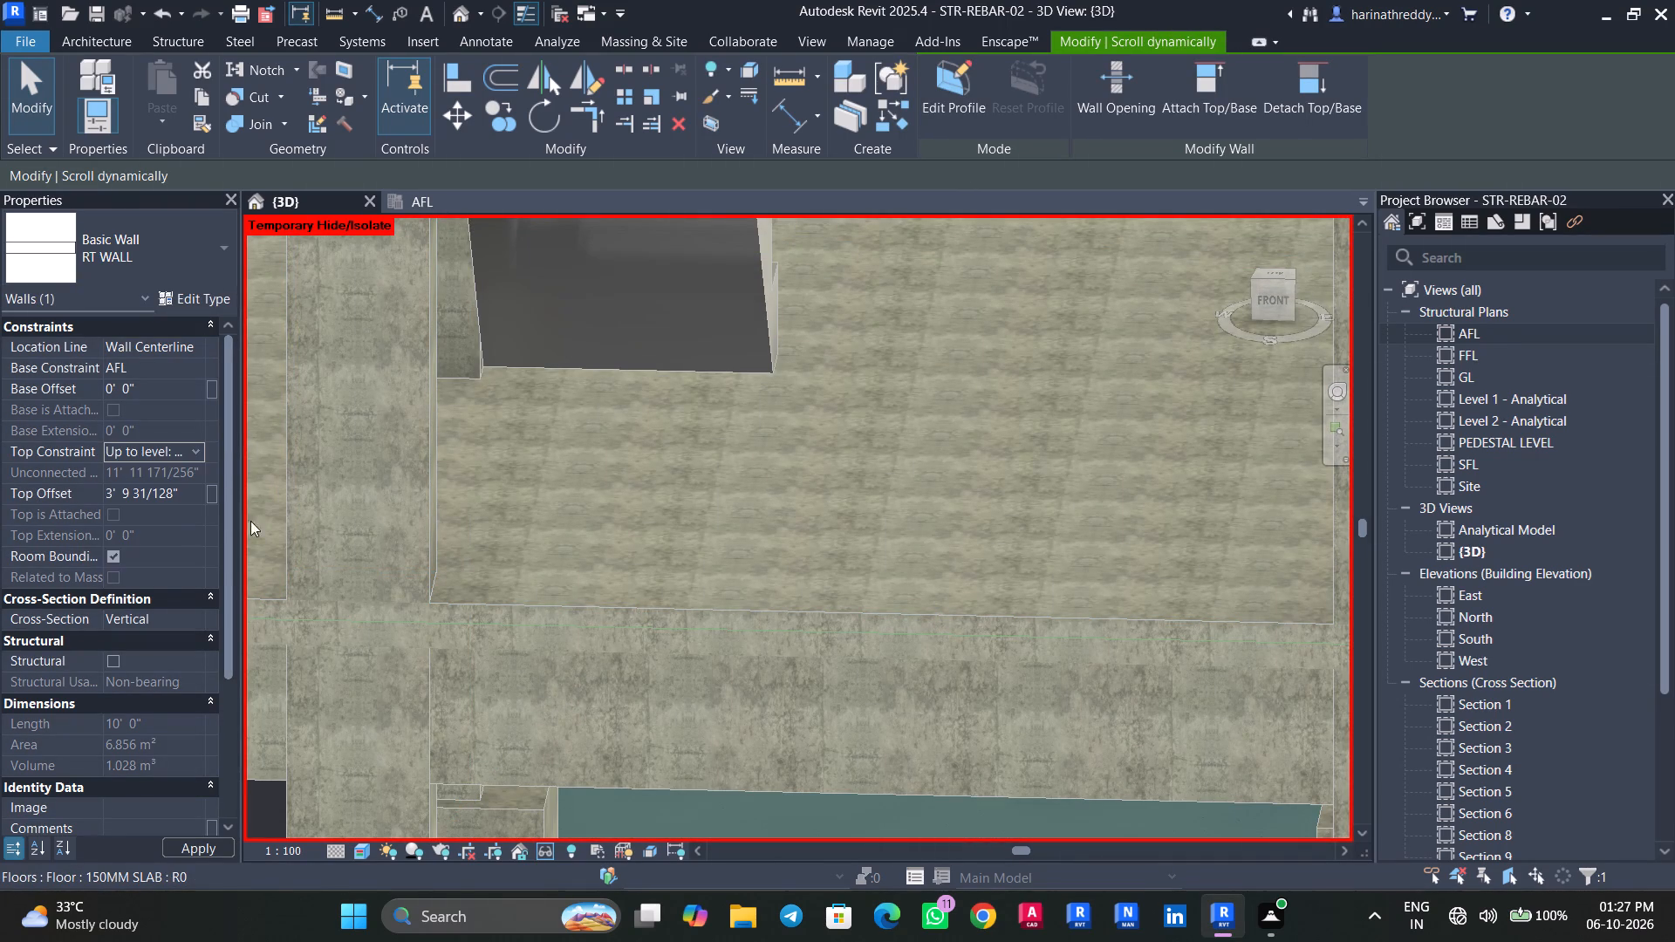
pyautogui.click(185, 494)
pyautogui.moveTo(187, 494); pyautogui.dragTo(85, 486)
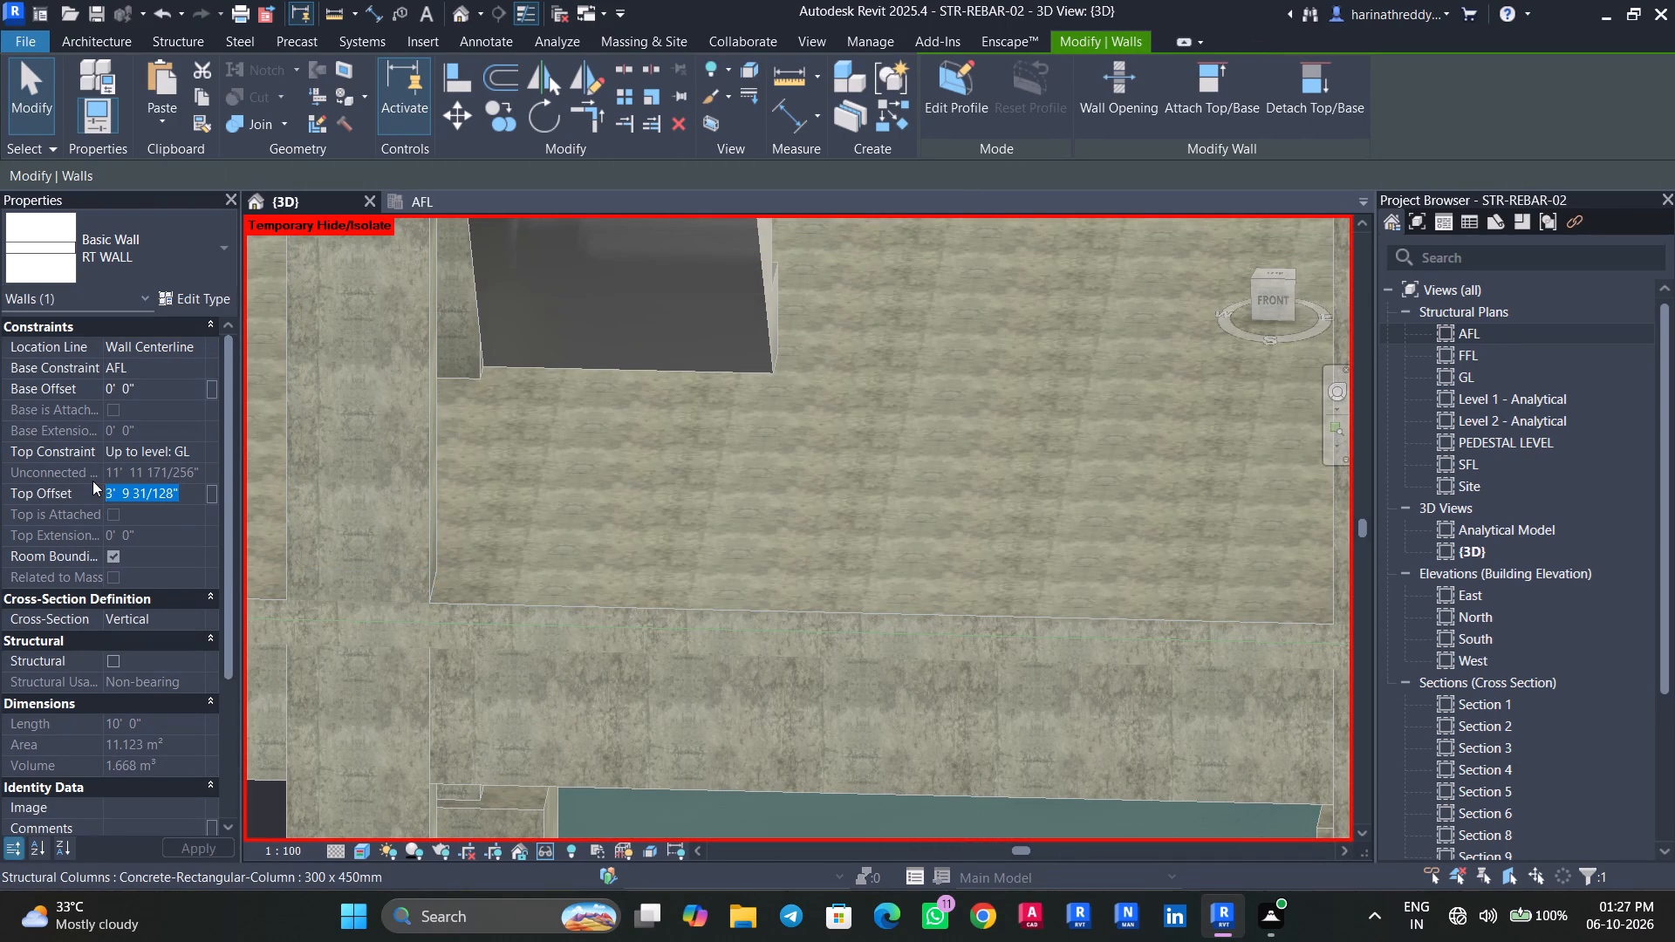
pyautogui.press('0')
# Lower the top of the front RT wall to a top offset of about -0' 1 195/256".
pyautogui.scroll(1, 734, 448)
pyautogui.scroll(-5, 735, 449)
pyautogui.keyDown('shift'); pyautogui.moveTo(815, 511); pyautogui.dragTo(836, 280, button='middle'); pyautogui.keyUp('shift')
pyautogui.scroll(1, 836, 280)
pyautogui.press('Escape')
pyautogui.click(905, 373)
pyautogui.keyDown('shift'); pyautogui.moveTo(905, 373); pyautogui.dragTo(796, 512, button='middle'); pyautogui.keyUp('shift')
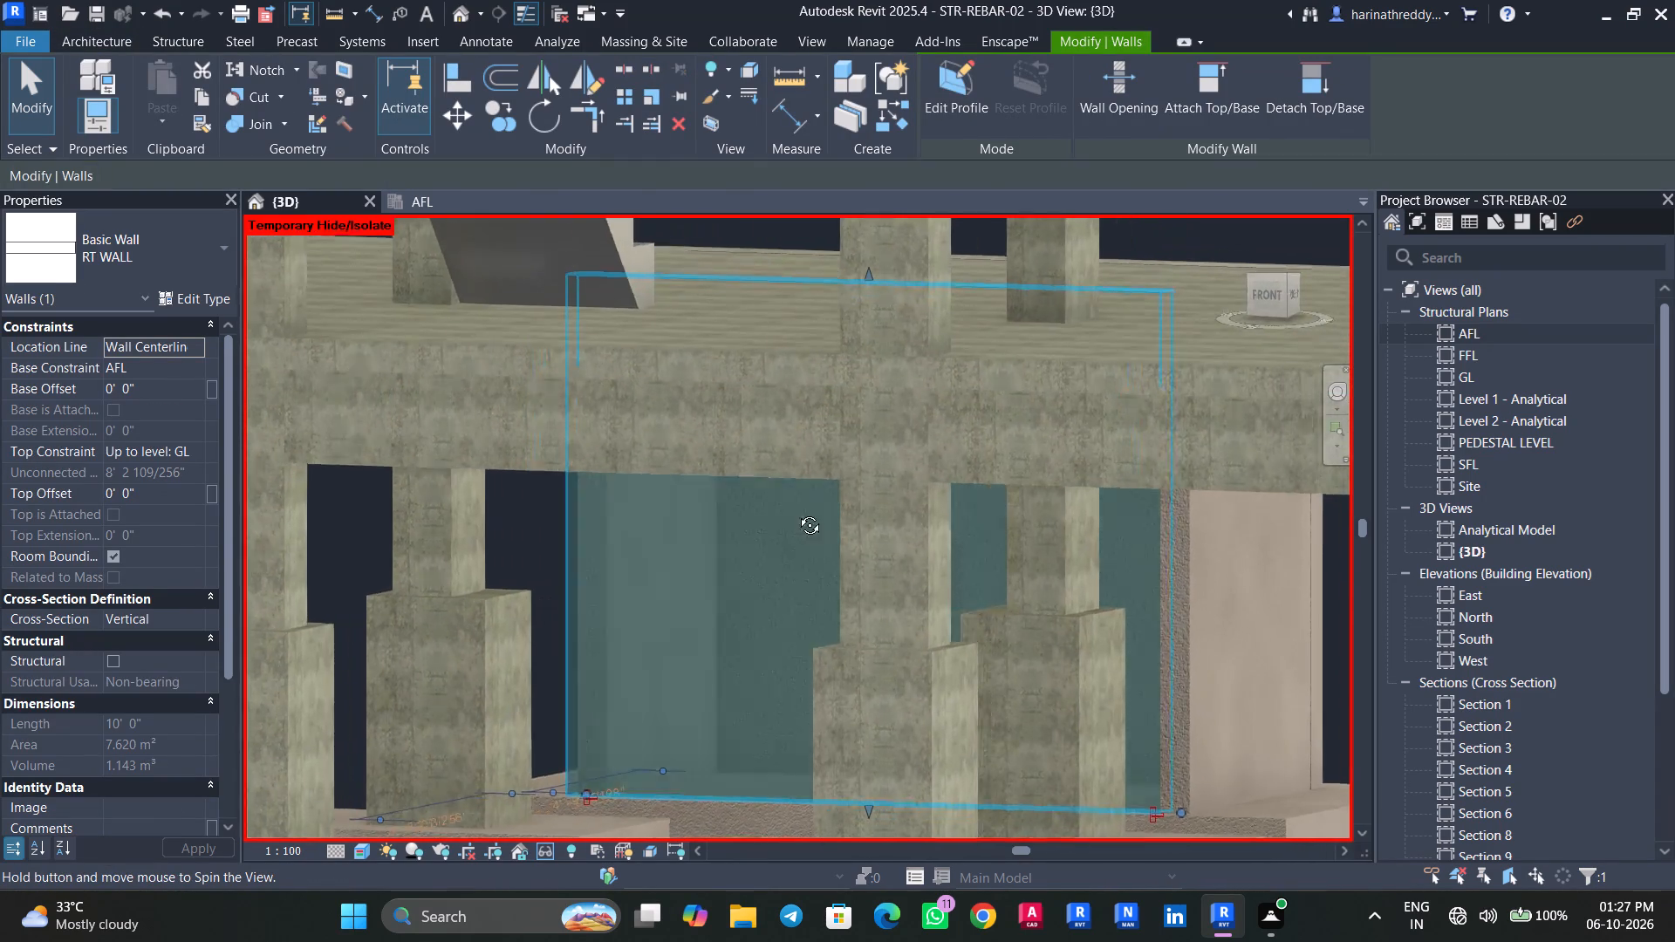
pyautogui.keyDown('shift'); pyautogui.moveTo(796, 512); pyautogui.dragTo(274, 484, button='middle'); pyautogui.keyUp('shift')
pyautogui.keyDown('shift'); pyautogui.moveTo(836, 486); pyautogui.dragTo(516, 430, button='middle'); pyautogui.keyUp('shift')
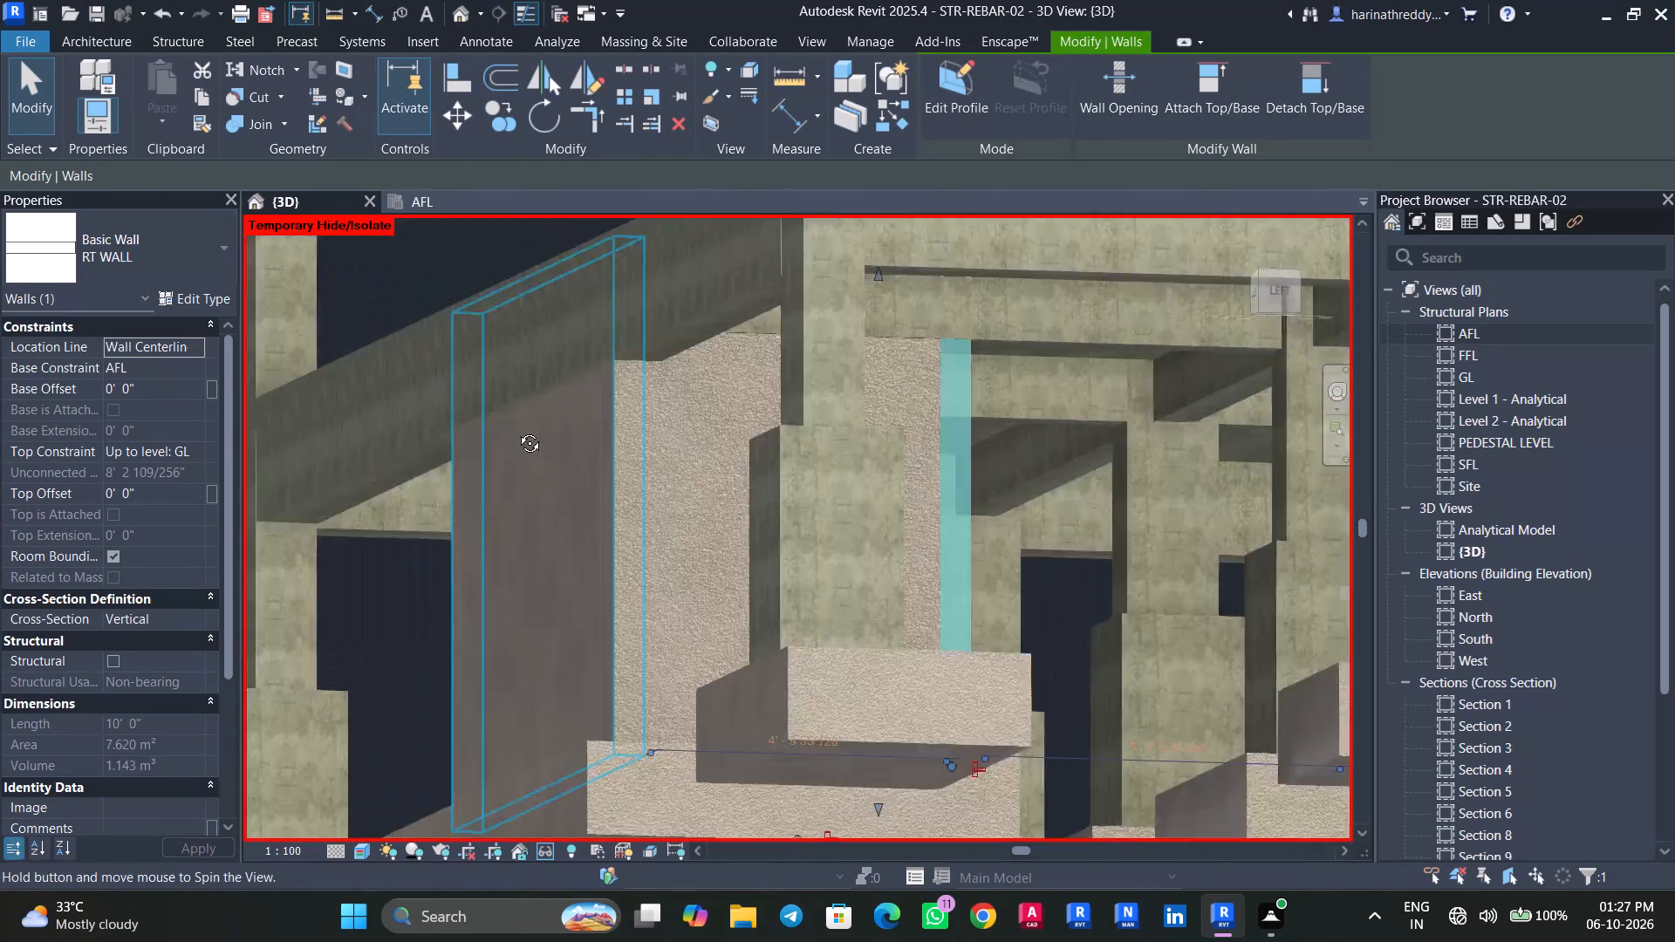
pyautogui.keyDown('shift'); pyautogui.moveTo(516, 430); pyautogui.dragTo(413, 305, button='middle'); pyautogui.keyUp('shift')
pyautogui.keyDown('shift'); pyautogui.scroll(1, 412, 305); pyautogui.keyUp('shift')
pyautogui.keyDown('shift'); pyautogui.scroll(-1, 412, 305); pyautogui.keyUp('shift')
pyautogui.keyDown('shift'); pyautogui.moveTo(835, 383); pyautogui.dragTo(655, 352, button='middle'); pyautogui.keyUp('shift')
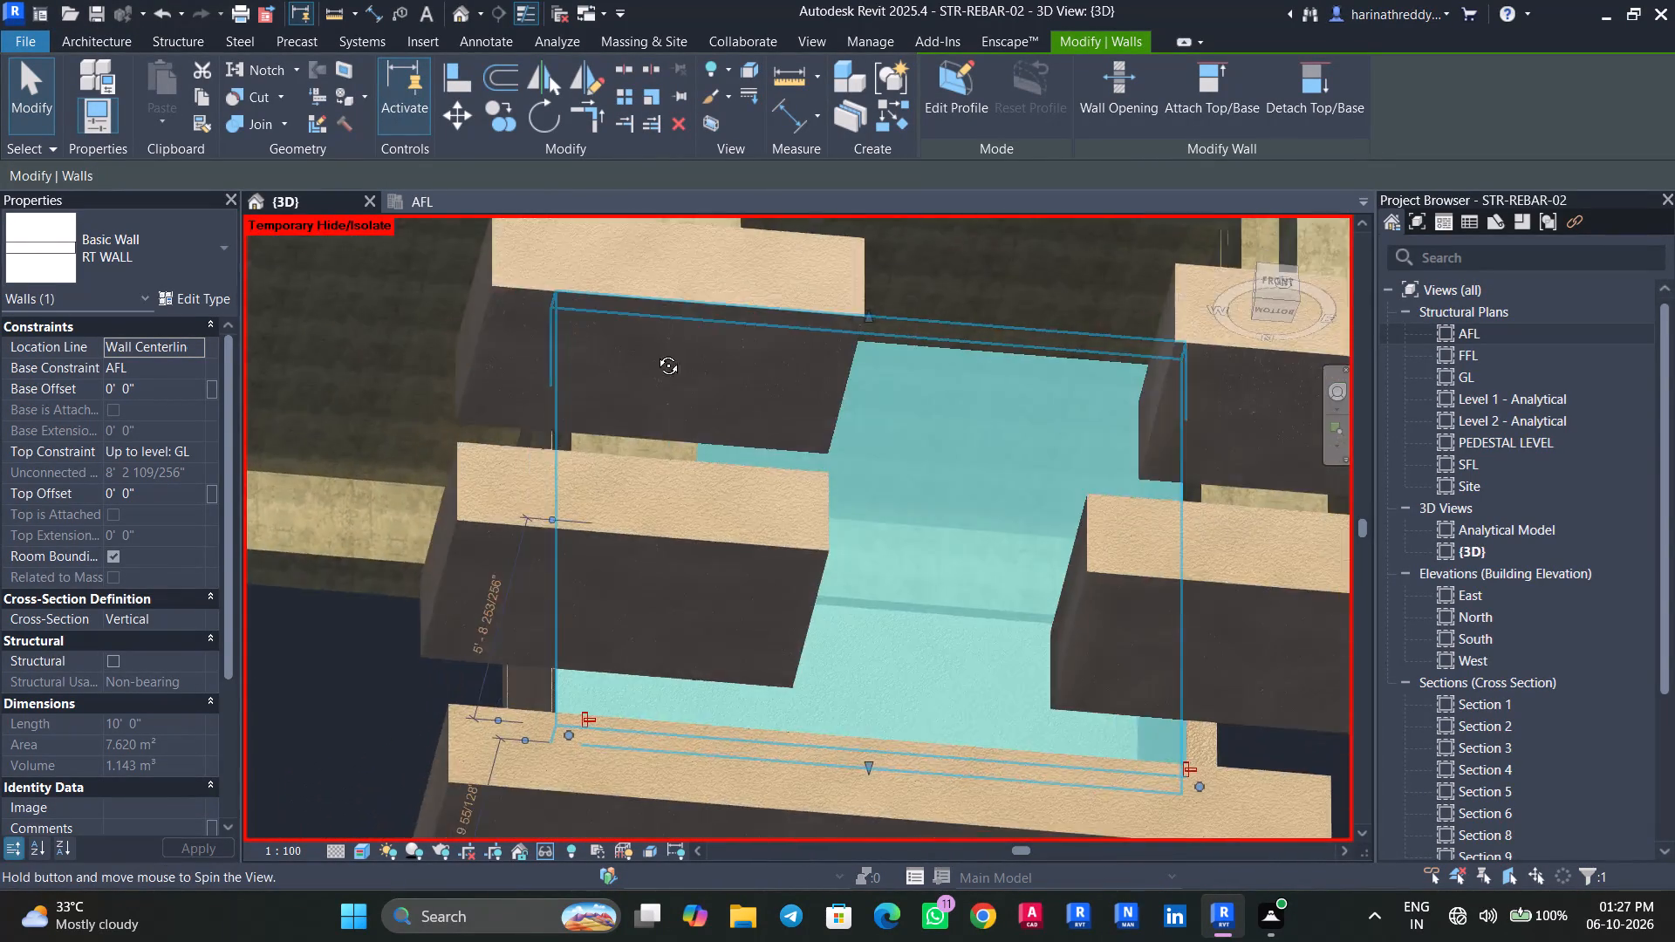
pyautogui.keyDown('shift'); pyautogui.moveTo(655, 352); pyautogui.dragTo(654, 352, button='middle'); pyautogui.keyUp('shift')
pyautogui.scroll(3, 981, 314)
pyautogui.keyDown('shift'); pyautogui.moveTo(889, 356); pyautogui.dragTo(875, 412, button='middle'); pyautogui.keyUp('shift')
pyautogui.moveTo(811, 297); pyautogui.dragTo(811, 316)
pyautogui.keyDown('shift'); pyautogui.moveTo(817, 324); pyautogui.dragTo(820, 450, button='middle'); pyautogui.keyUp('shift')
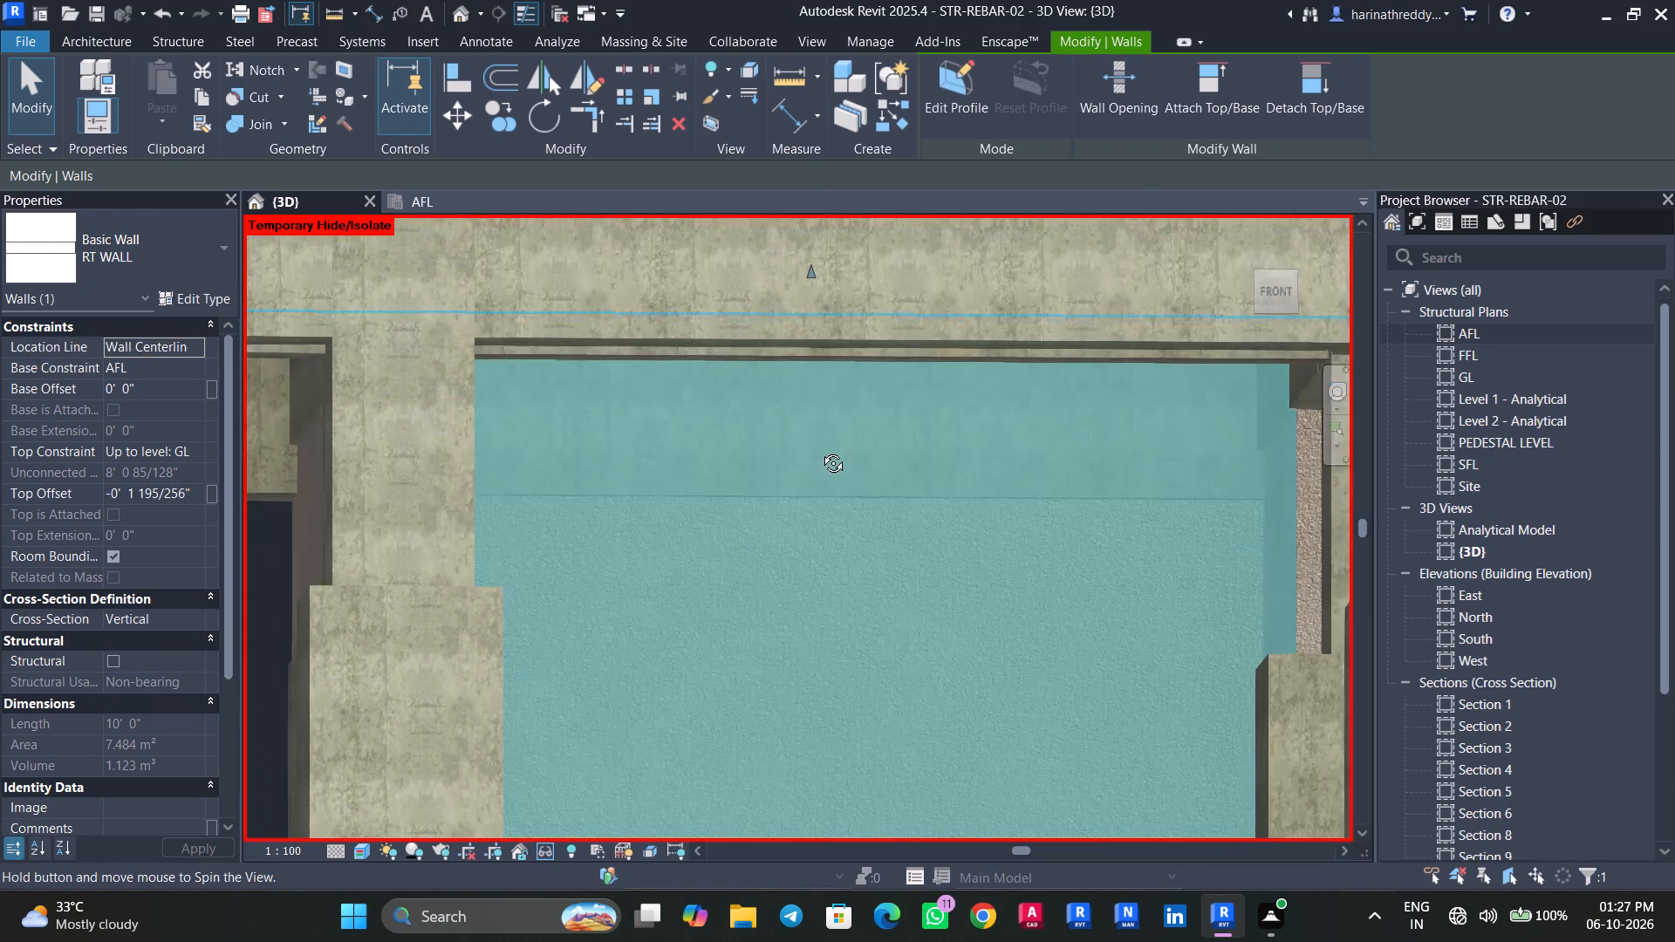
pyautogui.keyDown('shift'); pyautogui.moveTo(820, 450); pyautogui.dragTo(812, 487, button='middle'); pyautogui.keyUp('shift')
# In the front view, lower the top of the front RT wall to a top offset of about -0' 5 29/32" and deselect it.
pyautogui.click(1268, 290)
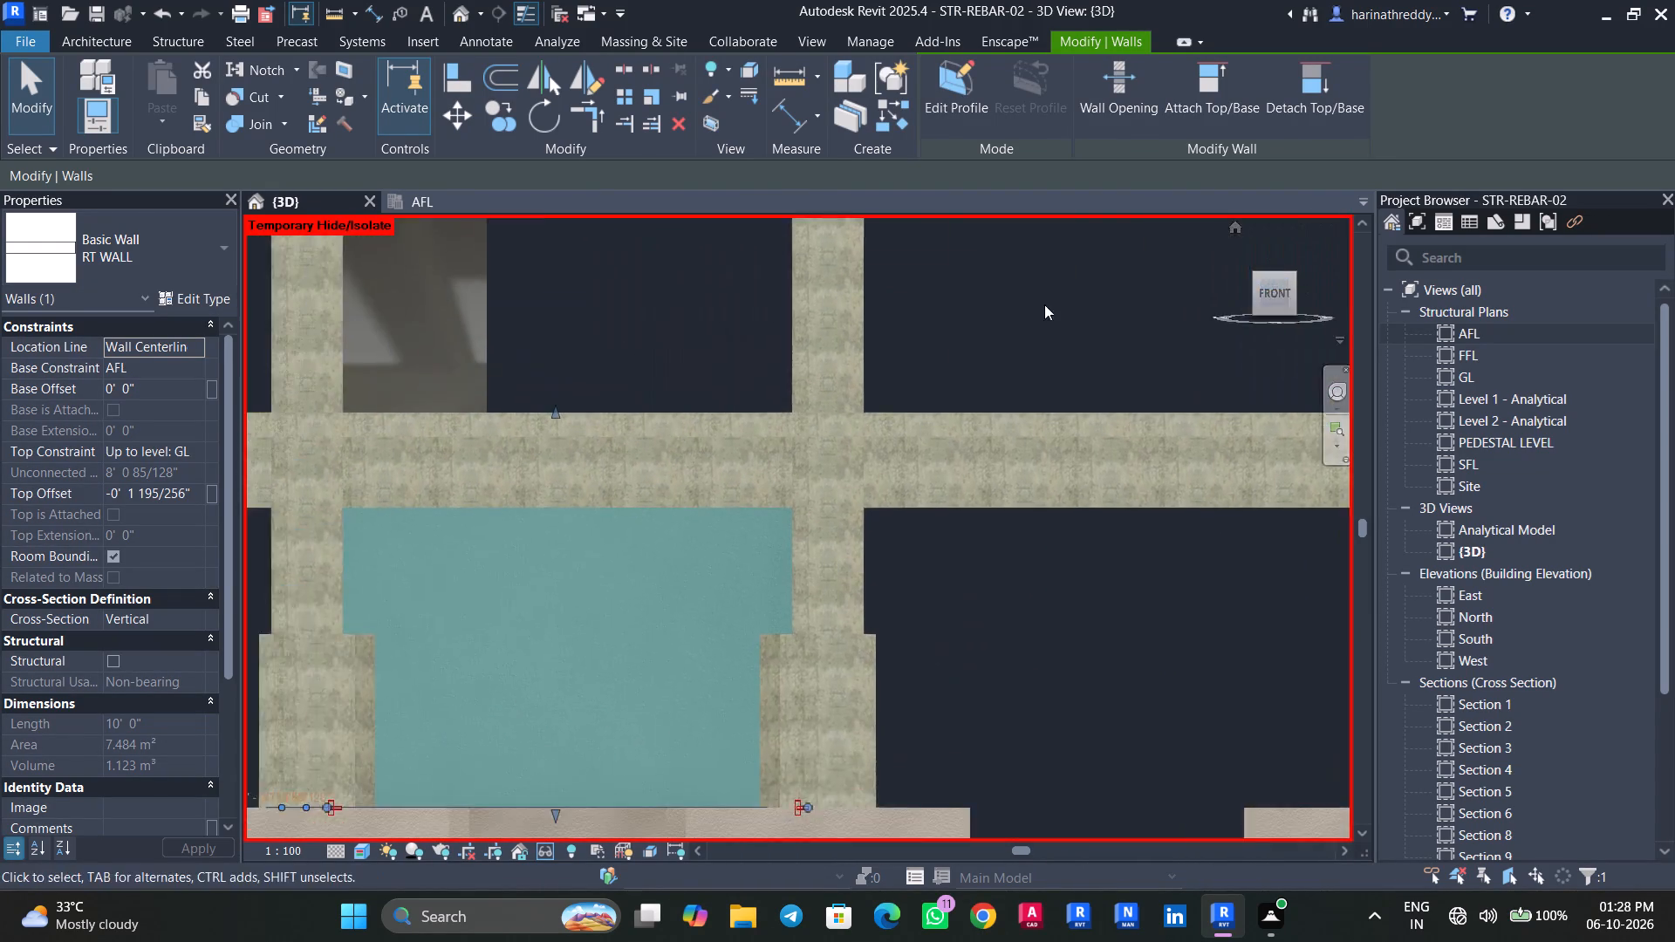
pyautogui.scroll(6, 804, 330)
pyautogui.scroll(-1, 778, 331)
pyautogui.moveTo(775, 333); pyautogui.dragTo(782, 365)
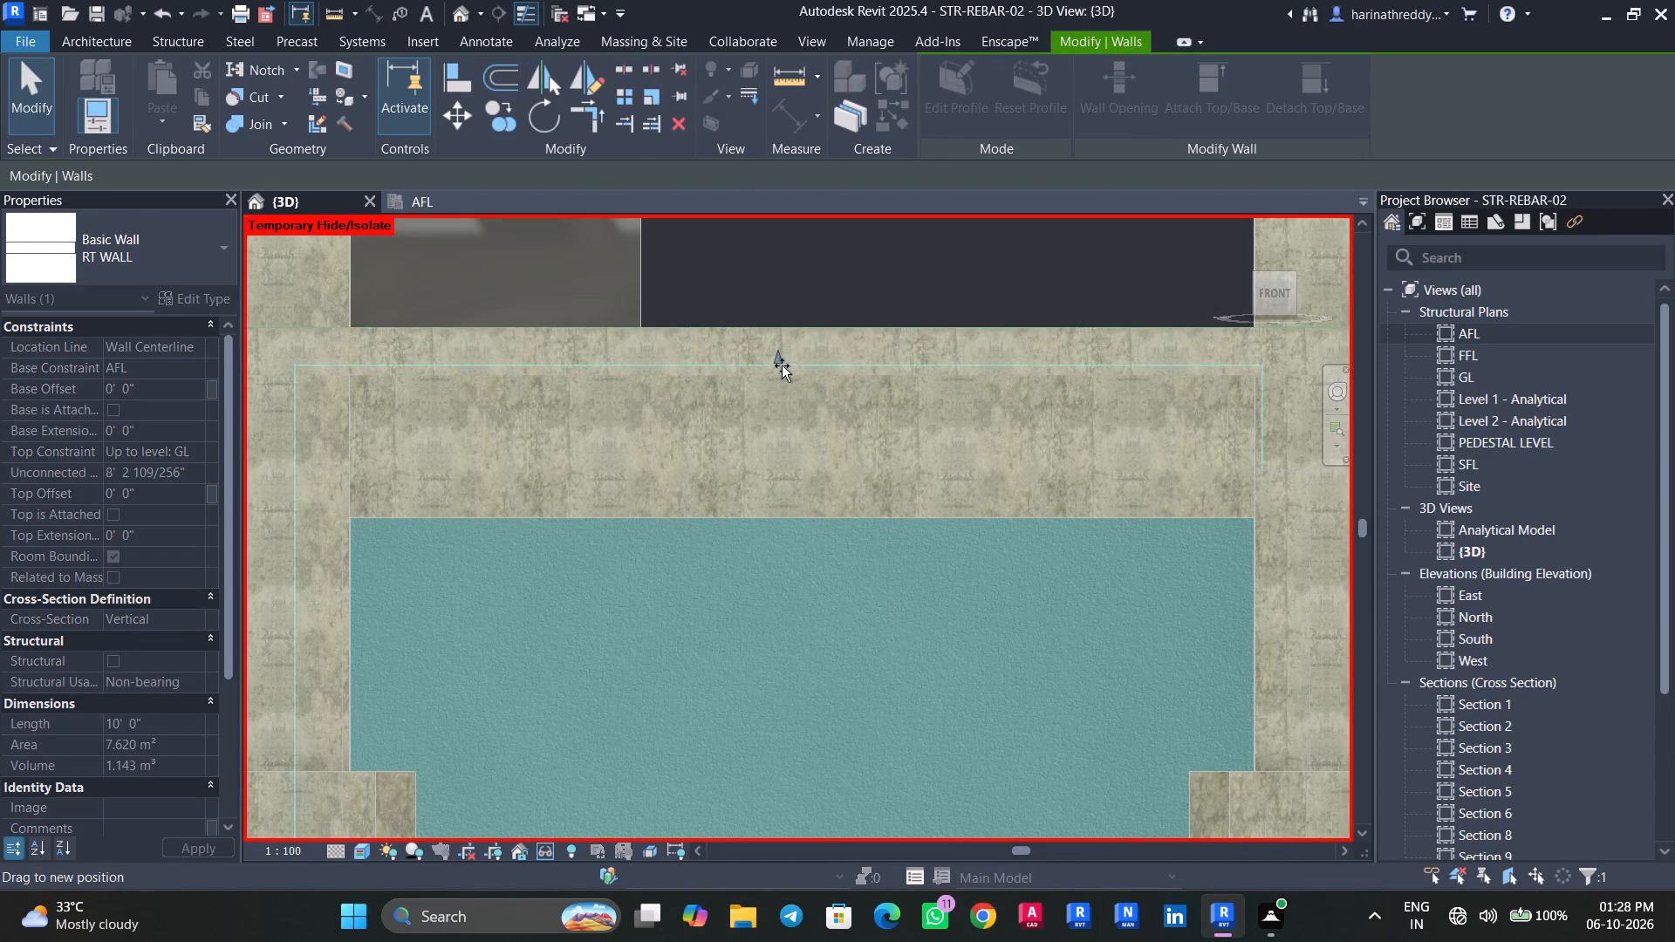
pyautogui.moveTo(782, 365); pyautogui.dragTo(782, 378)
pyautogui.keyDown('shift'); pyautogui.moveTo(832, 453); pyautogui.dragTo(841, 306, button='middle'); pyautogui.keyUp('shift')
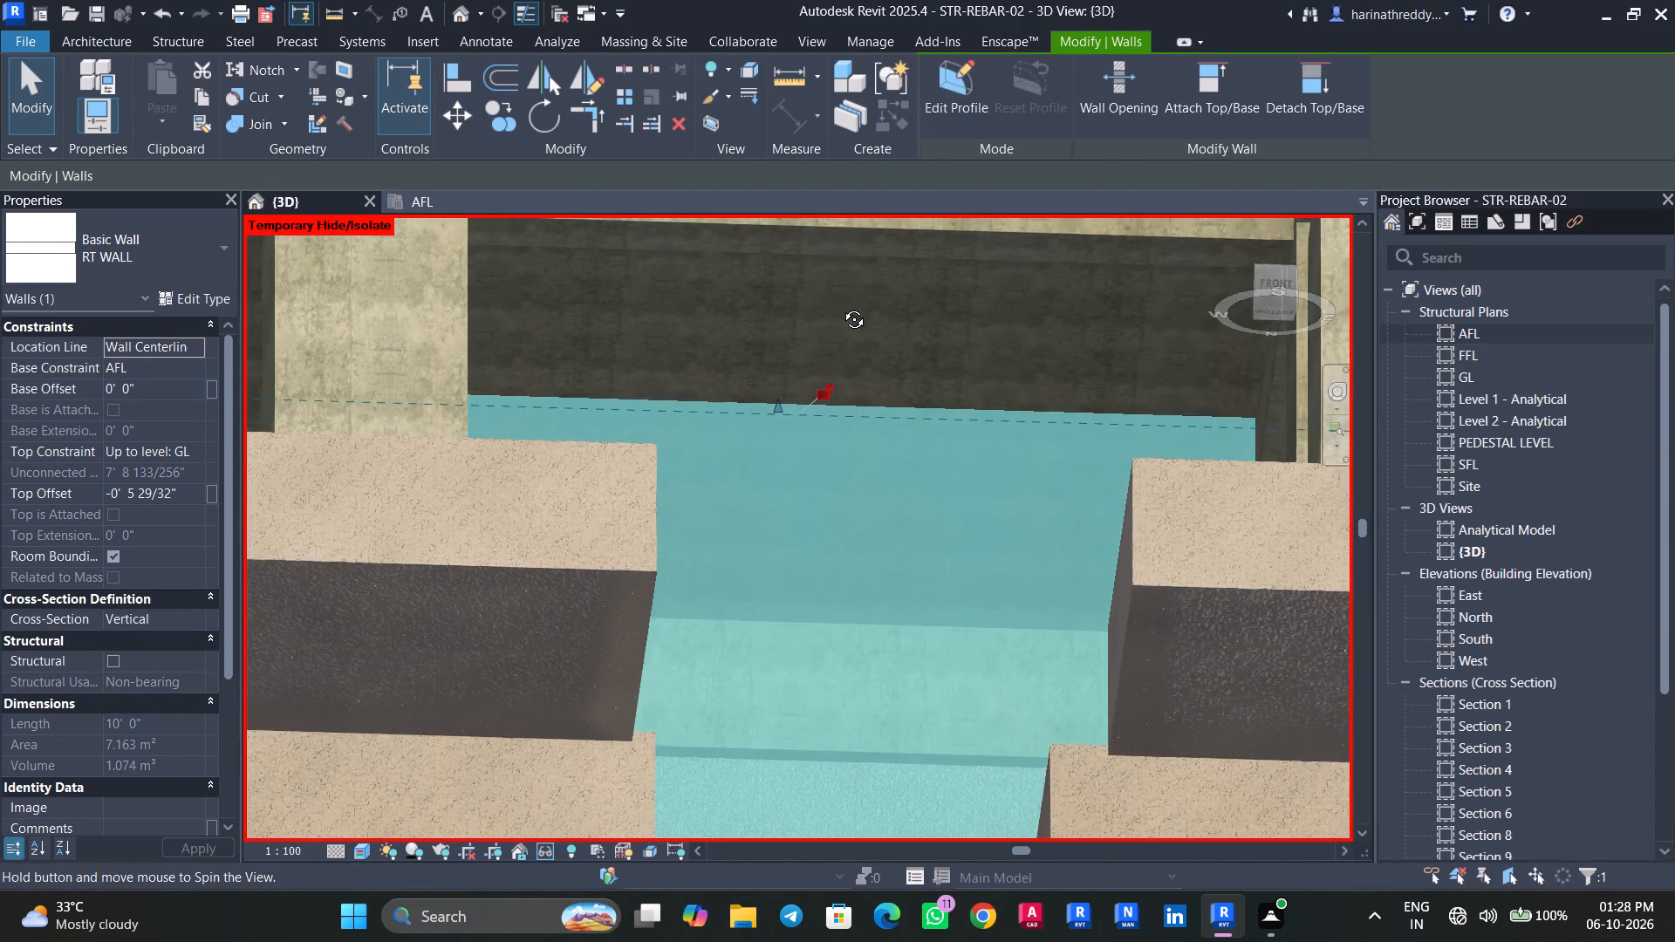
pyautogui.keyDown('shift'); pyautogui.moveTo(841, 306); pyautogui.dragTo(832, 323, button='middle'); pyautogui.keyUp('shift')
pyautogui.press('Escape')
pyautogui.press('Escape')
# Examine the RT walls beneath the beams from several sides, including the area reinforcement on the back wall.
pyautogui.keyDown('shift'); pyautogui.moveTo(824, 387); pyautogui.dragTo(677, 544, button='middle'); pyautogui.keyUp('shift')
pyautogui.keyDown('shift'); pyautogui.scroll(1, 677, 544); pyautogui.keyUp('shift')
pyautogui.keyDown('shift'); pyautogui.scroll(-7, 677, 544); pyautogui.keyUp('shift')
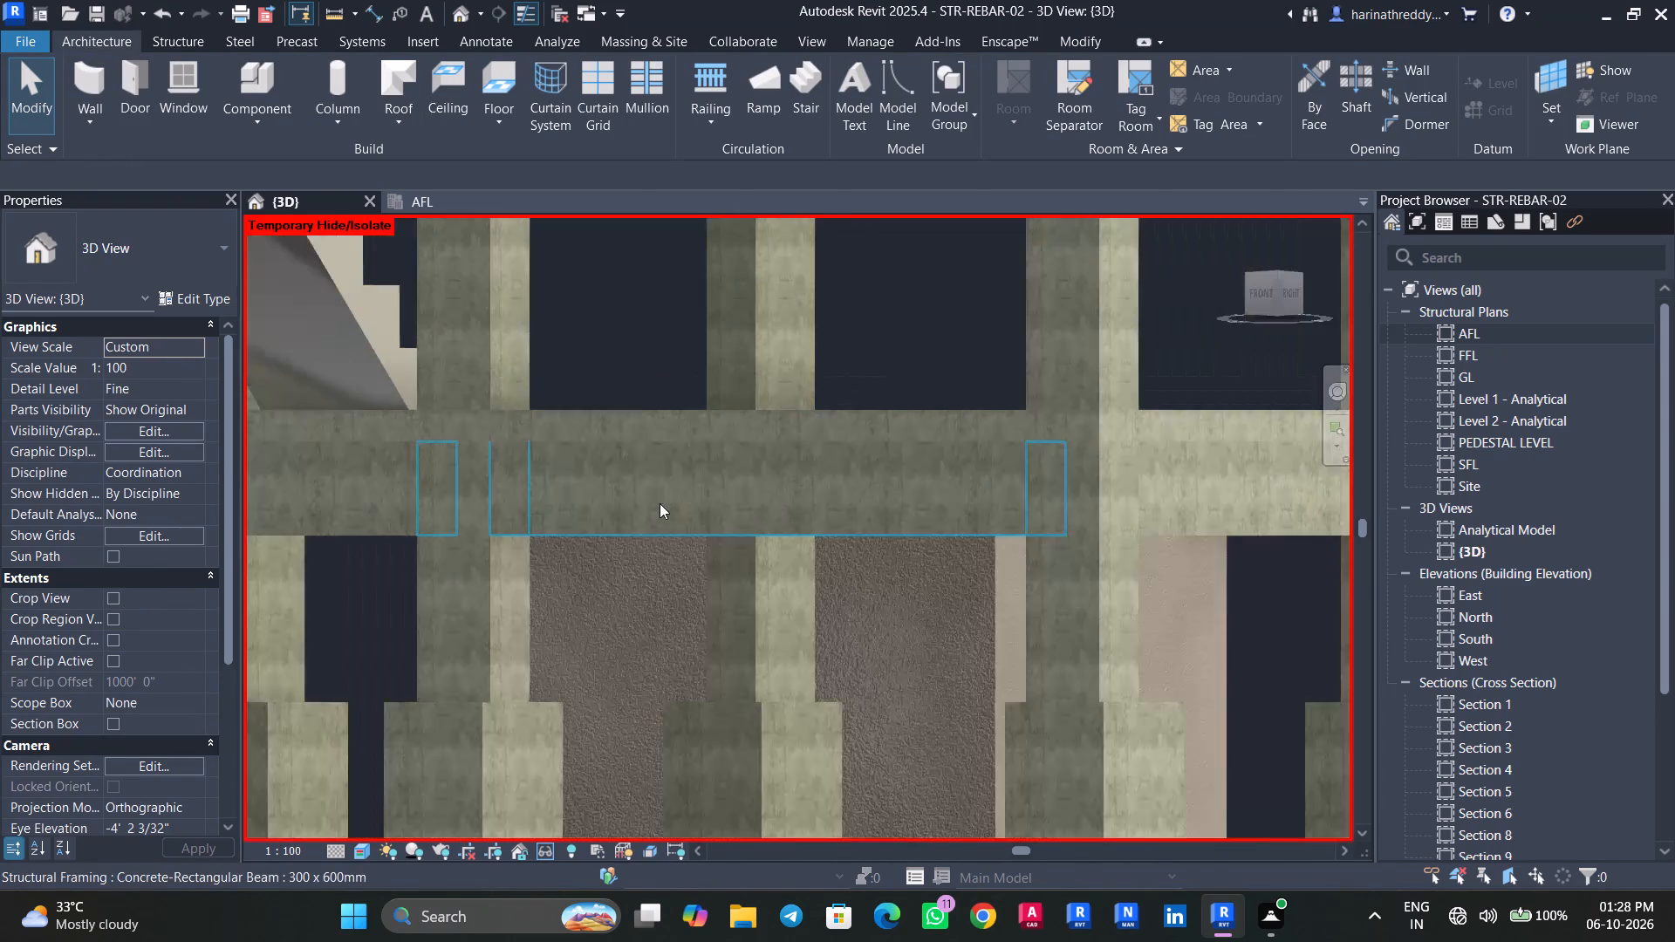
pyautogui.scroll(-3, 658, 495)
pyautogui.keyDown('shift'); pyautogui.moveTo(970, 416); pyautogui.dragTo(626, 497, button='middle'); pyautogui.keyUp('shift')
pyautogui.scroll(6, 792, 604)
pyautogui.click(793, 604)
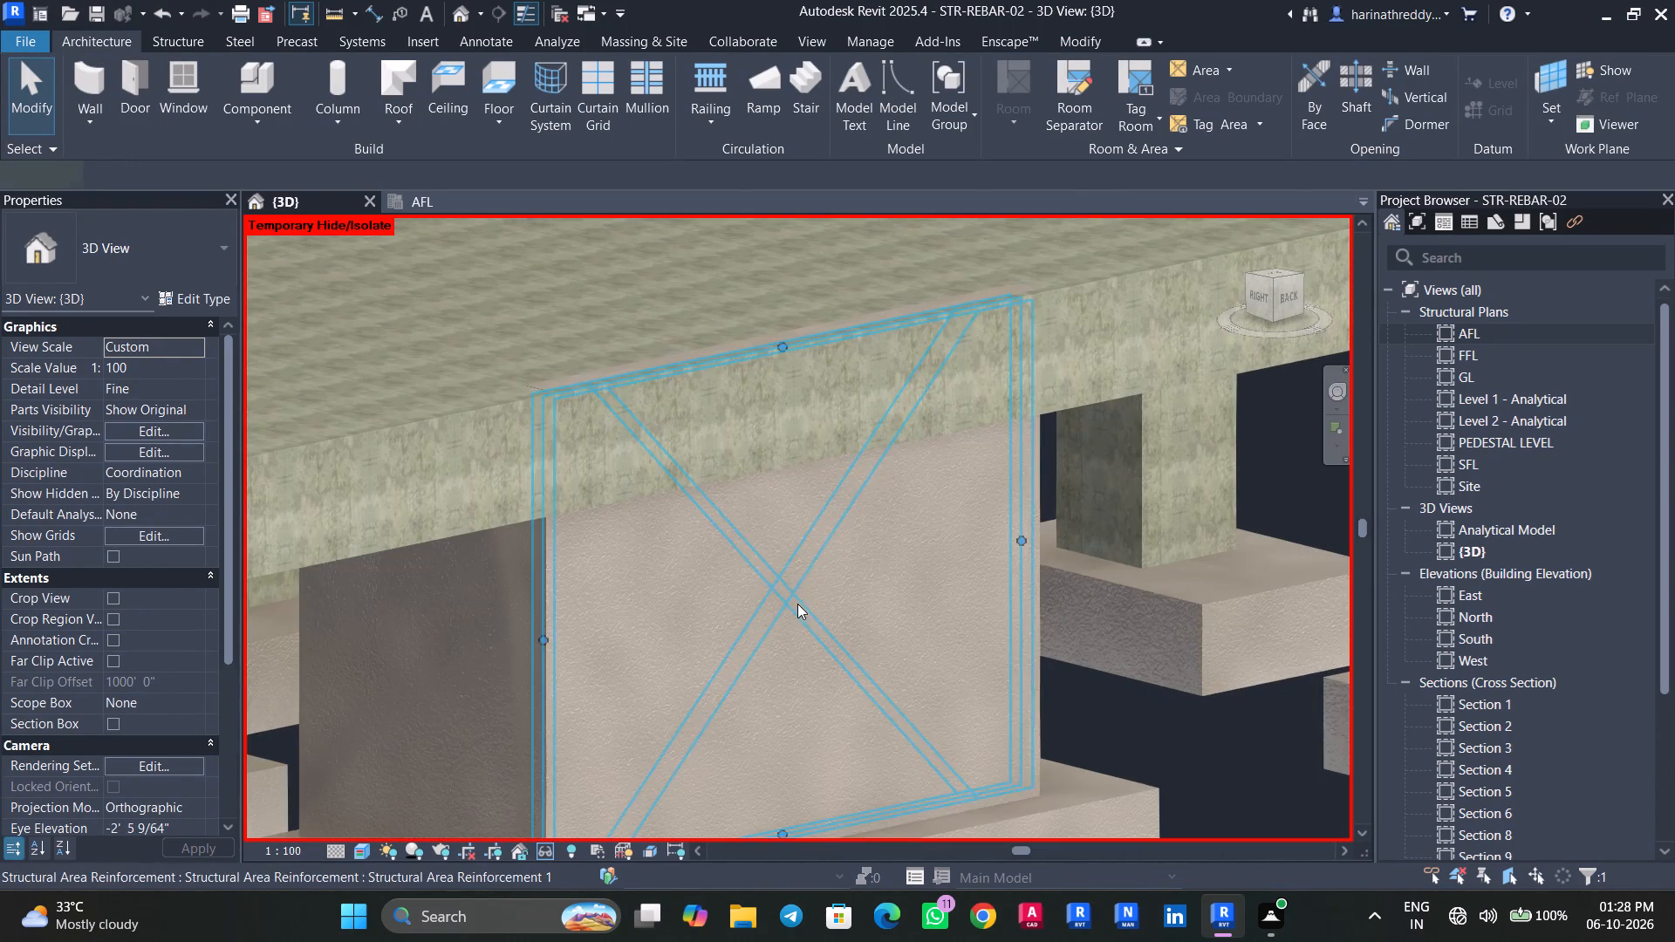
pyautogui.click(185, 448)
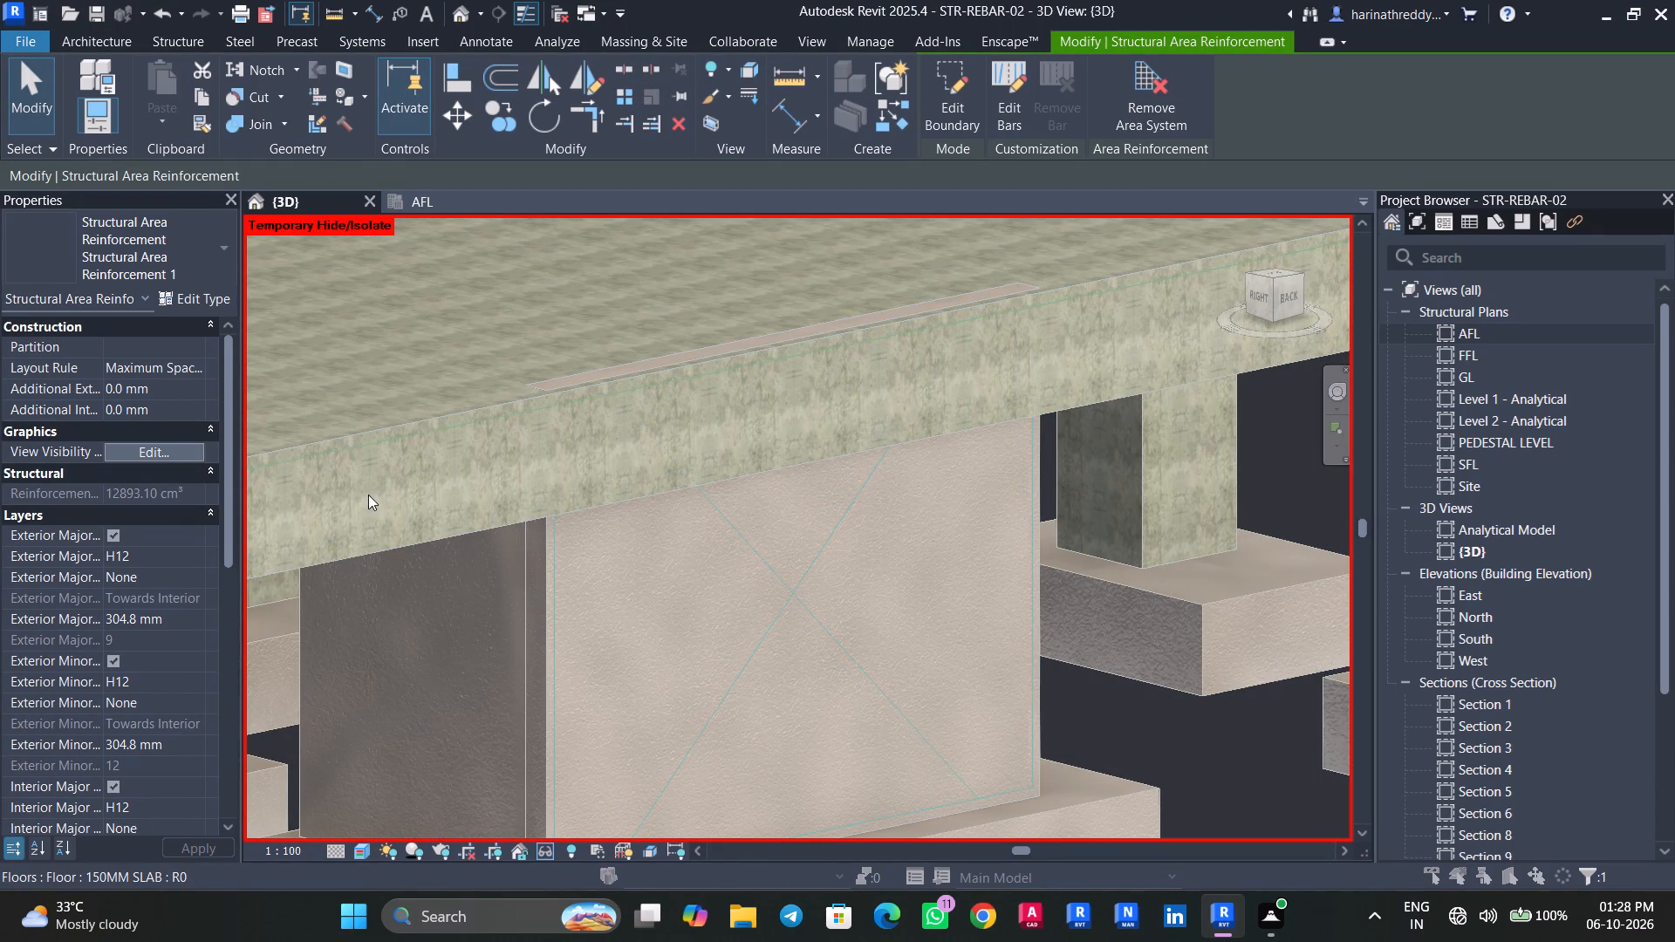
pyautogui.click(945, 638)
pyautogui.click(952, 647)
pyautogui.press('Escape')
pyautogui.press('Escape')
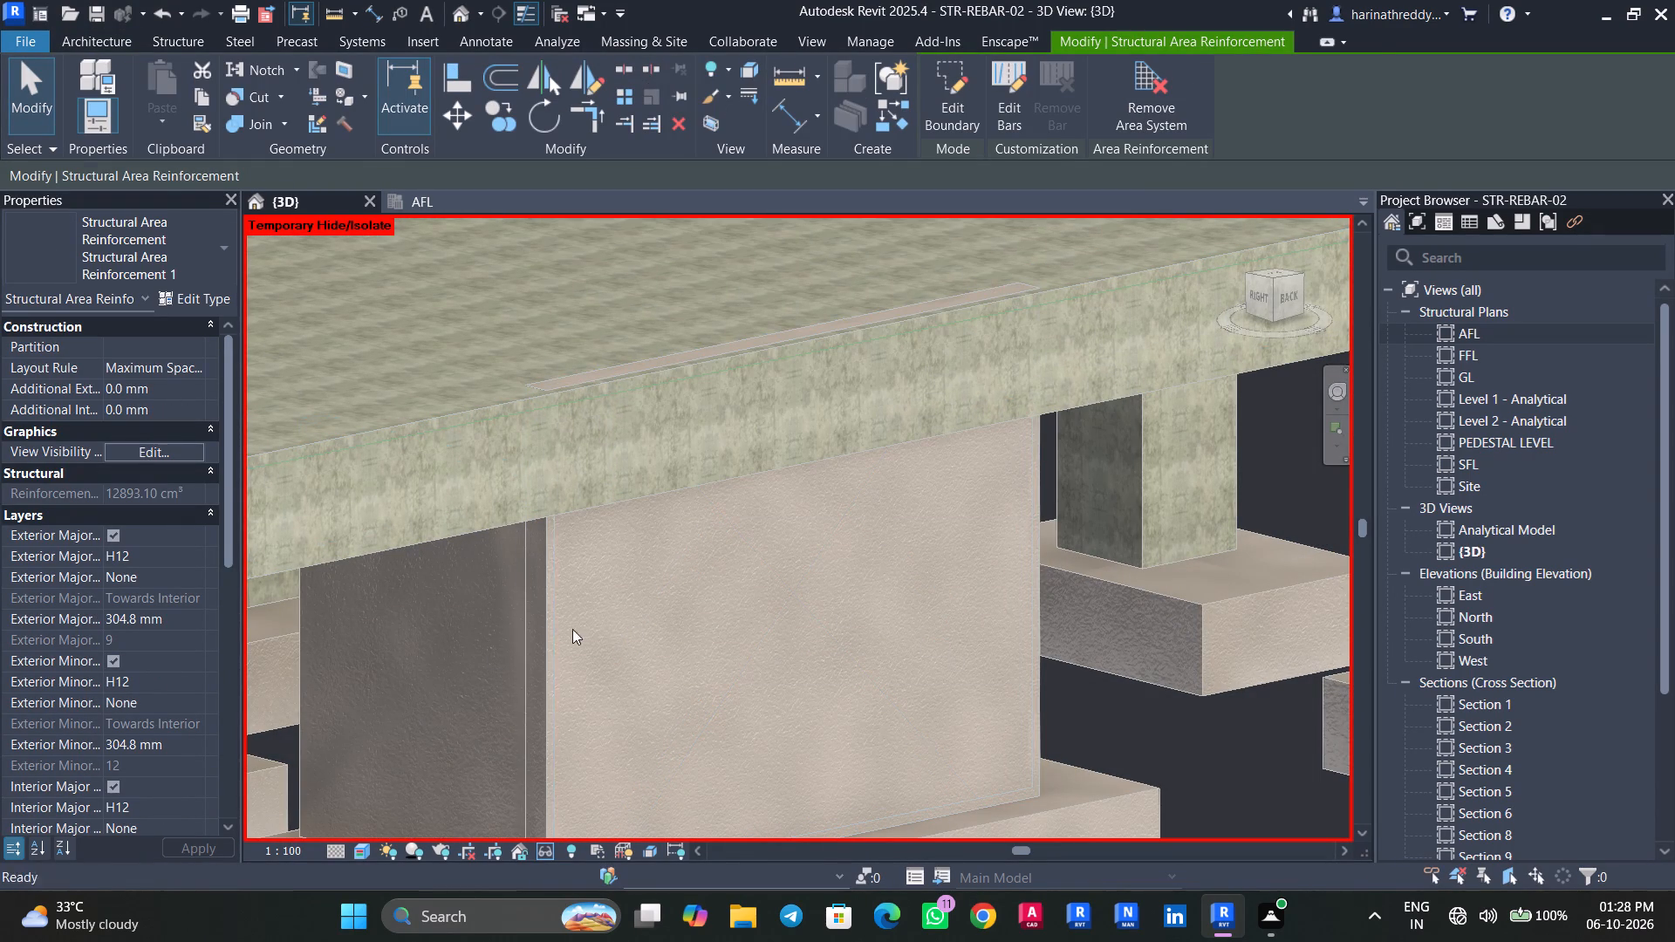
pyautogui.click(487, 650)
pyautogui.keyDown('shift'); pyautogui.moveTo(487, 650); pyautogui.dragTo(612, 582, button='middle'); pyautogui.keyUp('shift')
pyautogui.press('Escape')
pyautogui.press('Escape')
pyautogui.scroll(-3, 604, 583)
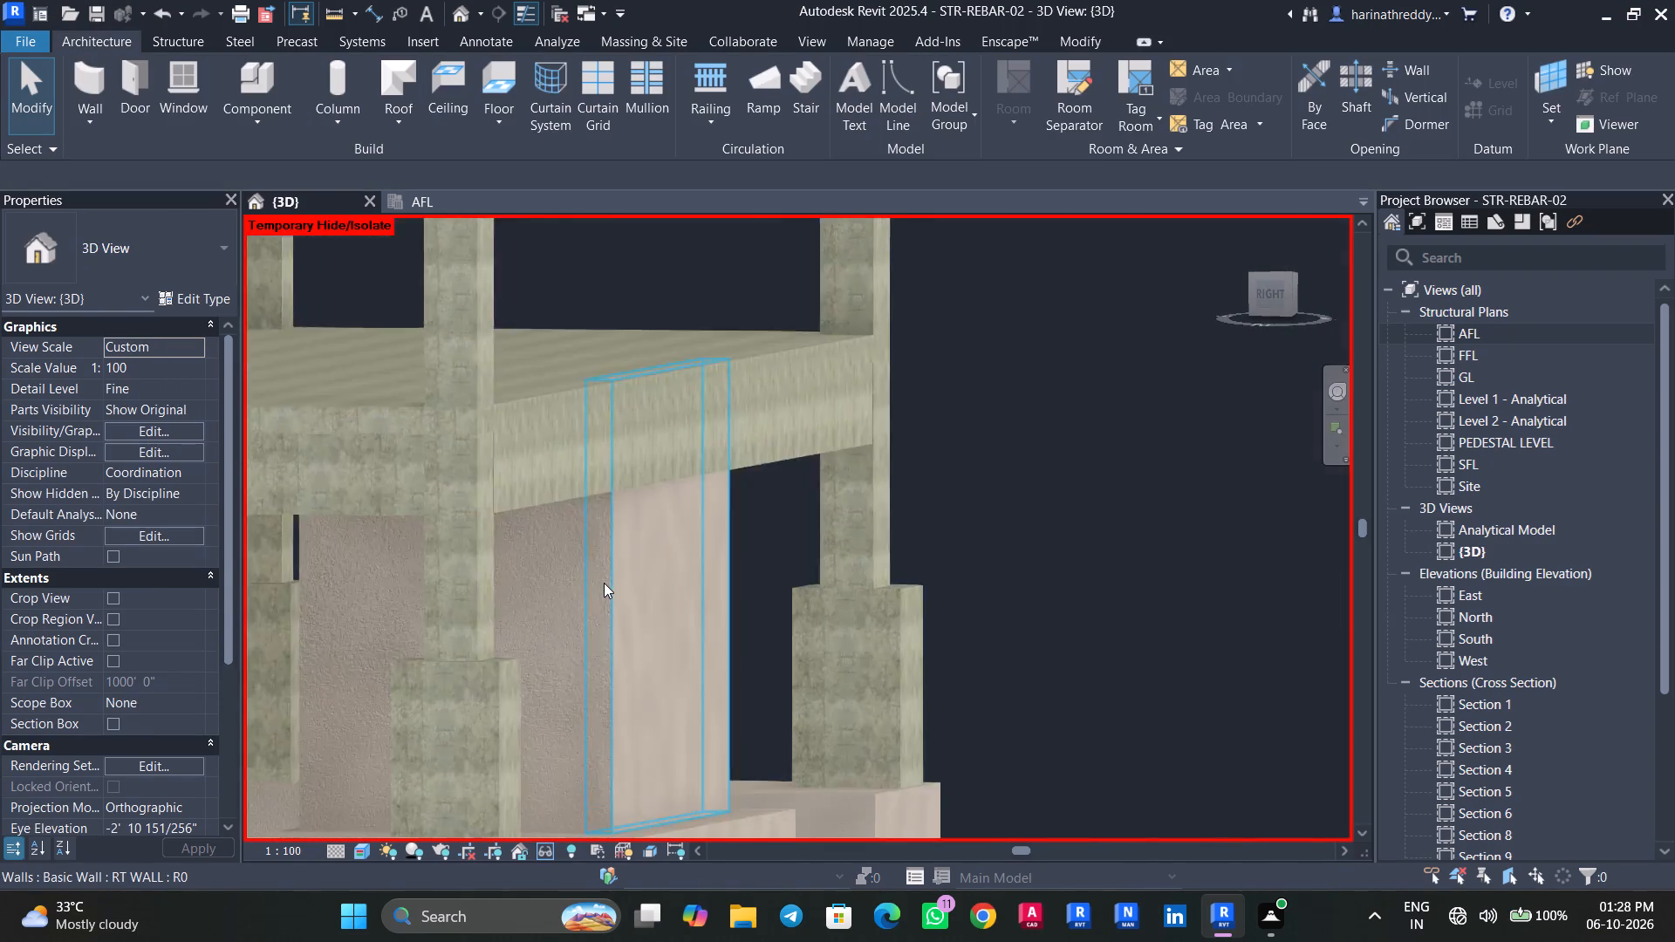
pyautogui.scroll(-11, 604, 583)
pyautogui.keyDown('shift'); pyautogui.moveTo(785, 615); pyautogui.dragTo(304, 638, button='middle'); pyautogui.keyUp('shift')
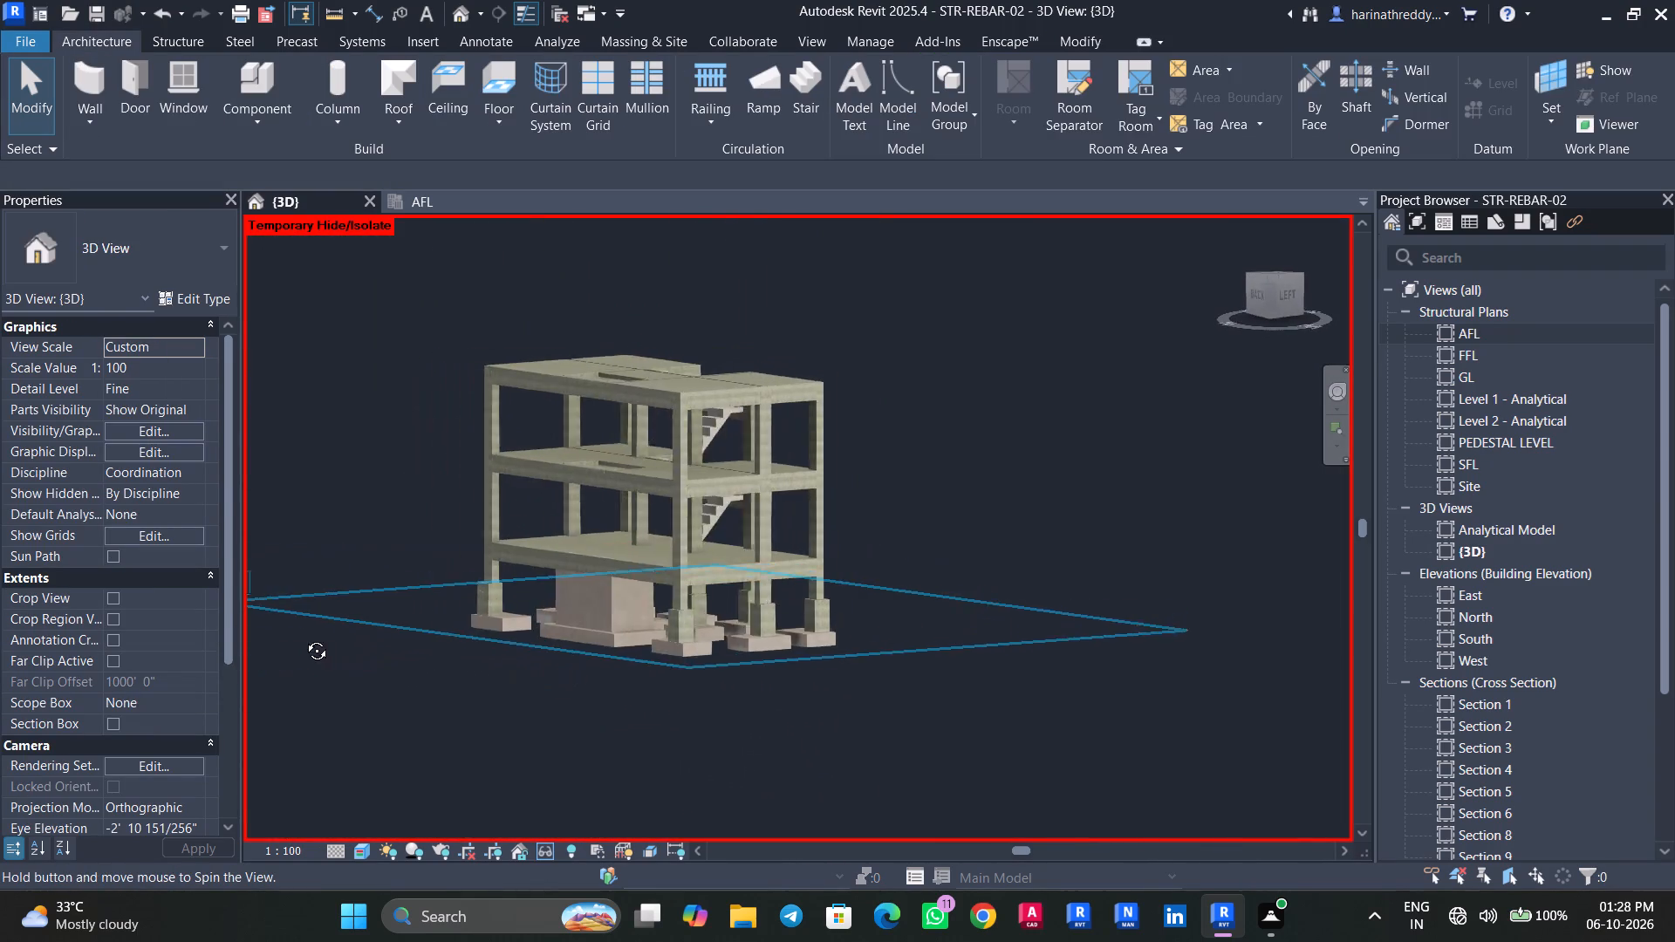
pyautogui.keyDown('shift'); pyautogui.moveTo(304, 638); pyautogui.dragTo(482, 652, button='middle'); pyautogui.keyUp('shift')
pyautogui.scroll(1, 484, 652)
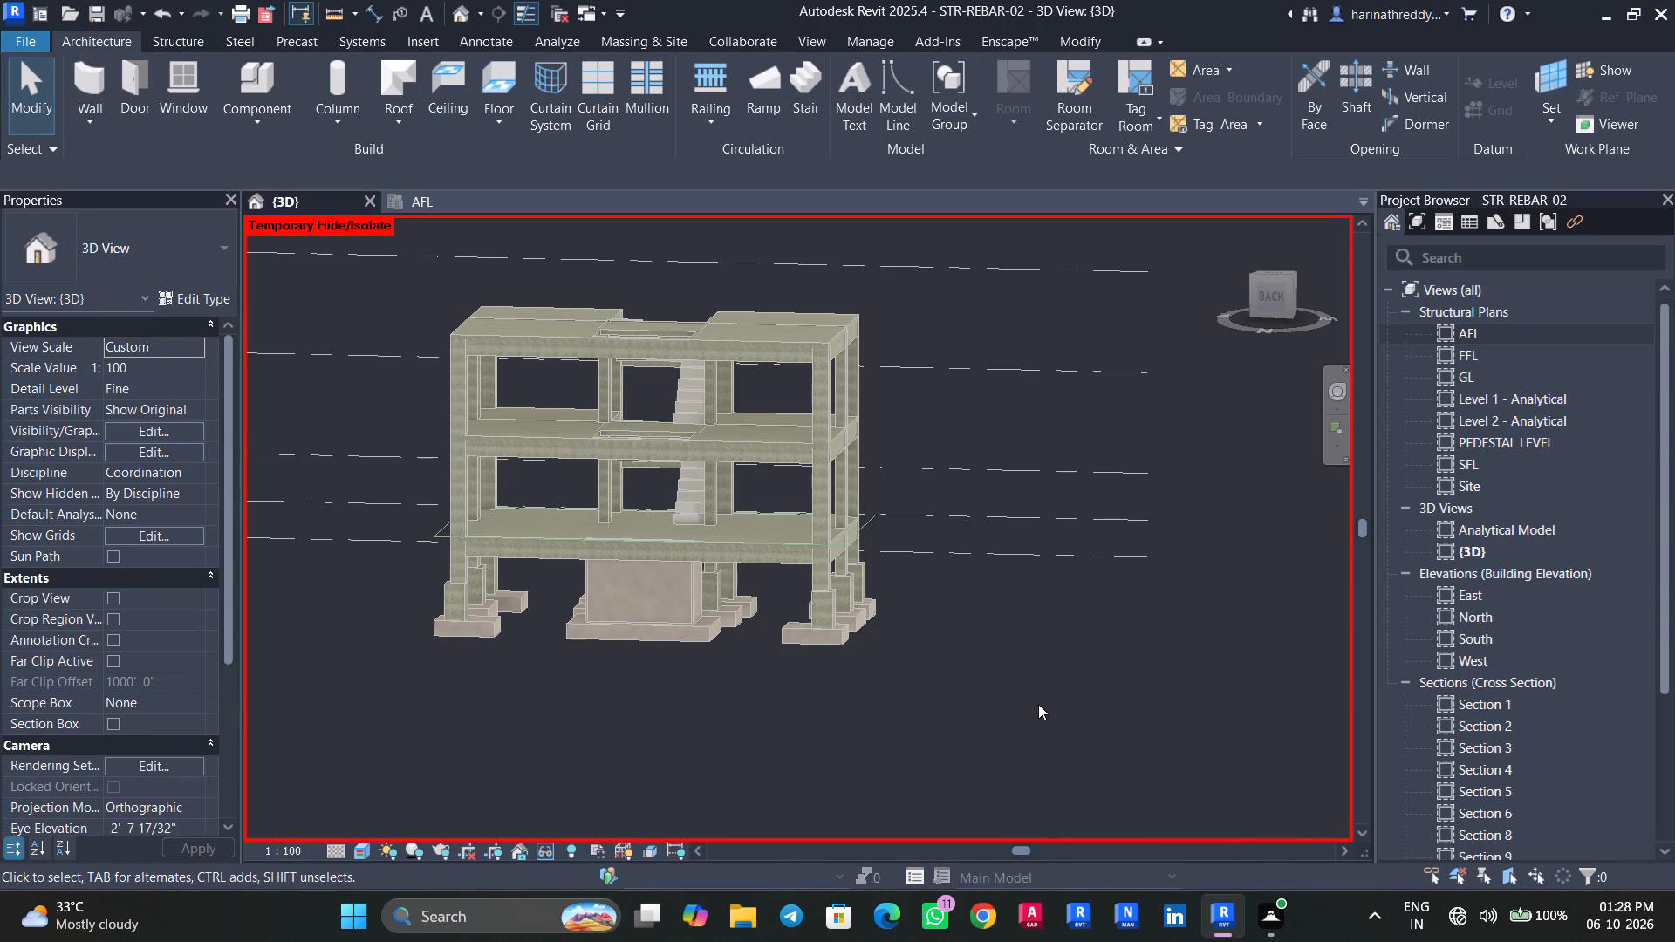
# Reset the temporary hide/isolate in the 3D view to bring back all hidden elements.
pyautogui.moveTo(1136, 765); pyautogui.dragTo(945, 725)
pyautogui.write('HR')
# Examine where the back RT wall's area reinforcement meets the footing rebar, in 3D and in the back view.
pyautogui.scroll(3, 571, 601)
pyautogui.keyDown('shift'); pyautogui.scroll(1, 709, 734); pyautogui.keyUp('shift')
pyautogui.keyDown('shift'); pyautogui.moveTo(732, 734); pyautogui.dragTo(910, 678, button='middle'); pyautogui.keyUp('shift')
pyautogui.scroll(5, 683, 595)
pyautogui.scroll(-1, 661, 584)
pyautogui.scroll(4, 661, 584)
pyautogui.keyDown('shift'); pyautogui.moveTo(917, 646); pyautogui.dragTo(945, 767, button='middle'); pyautogui.keyUp('shift')
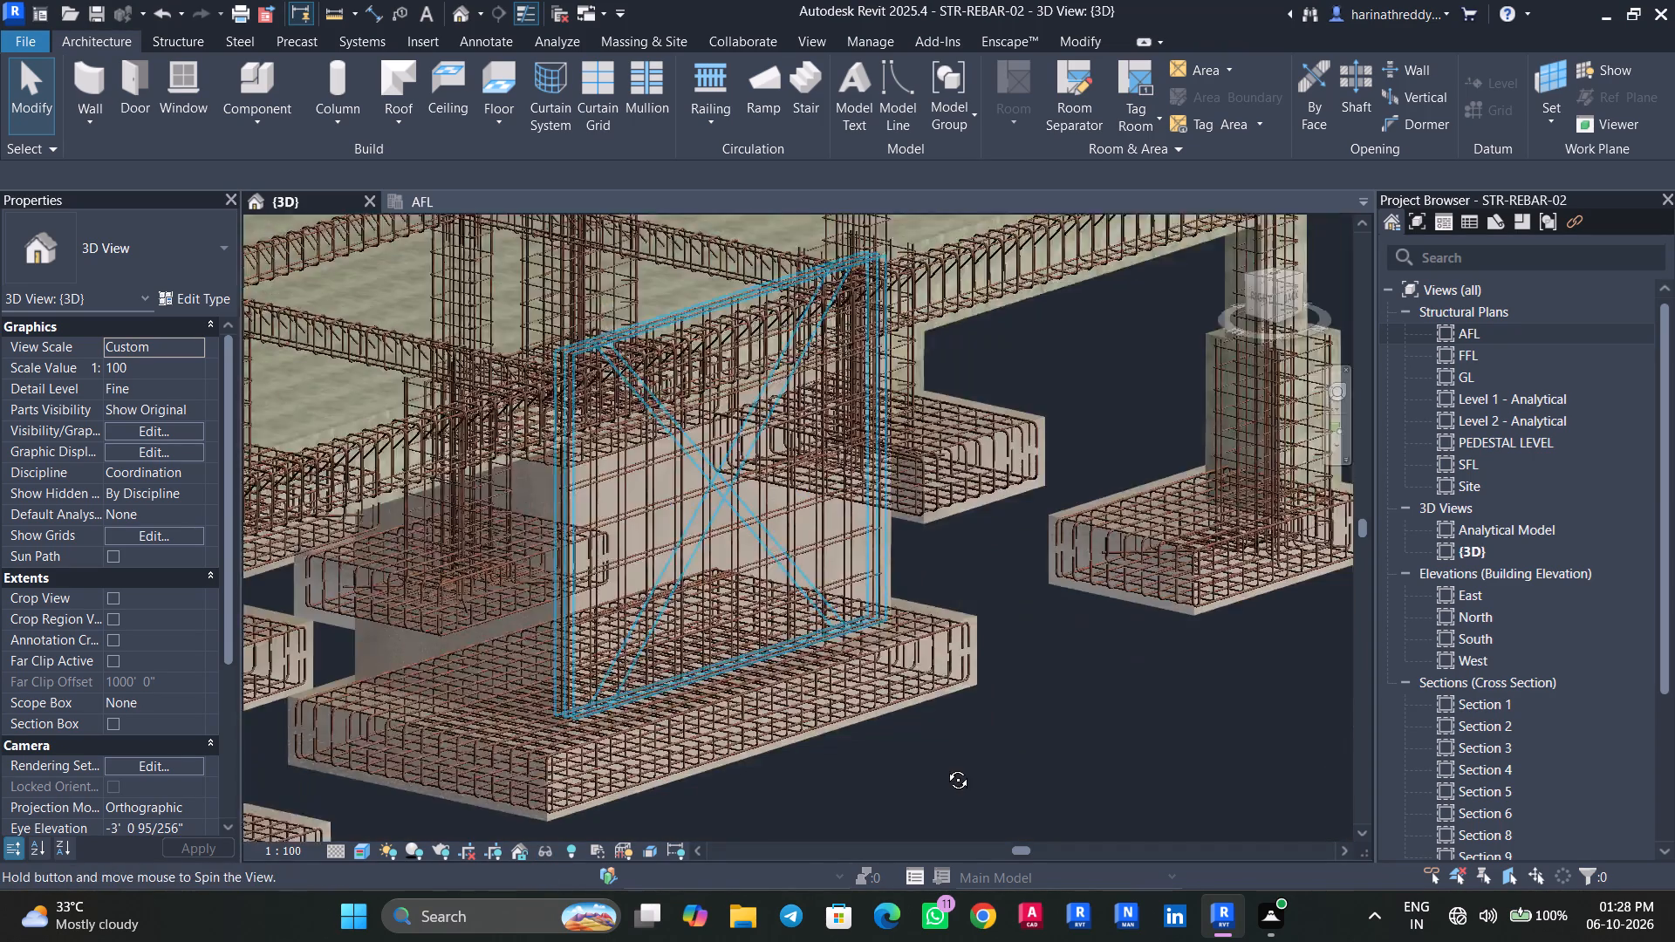
pyautogui.keyDown('shift'); pyautogui.moveTo(945, 767); pyautogui.dragTo(842, 777, button='middle'); pyautogui.keyUp('shift')
pyautogui.scroll(4, 579, 688)
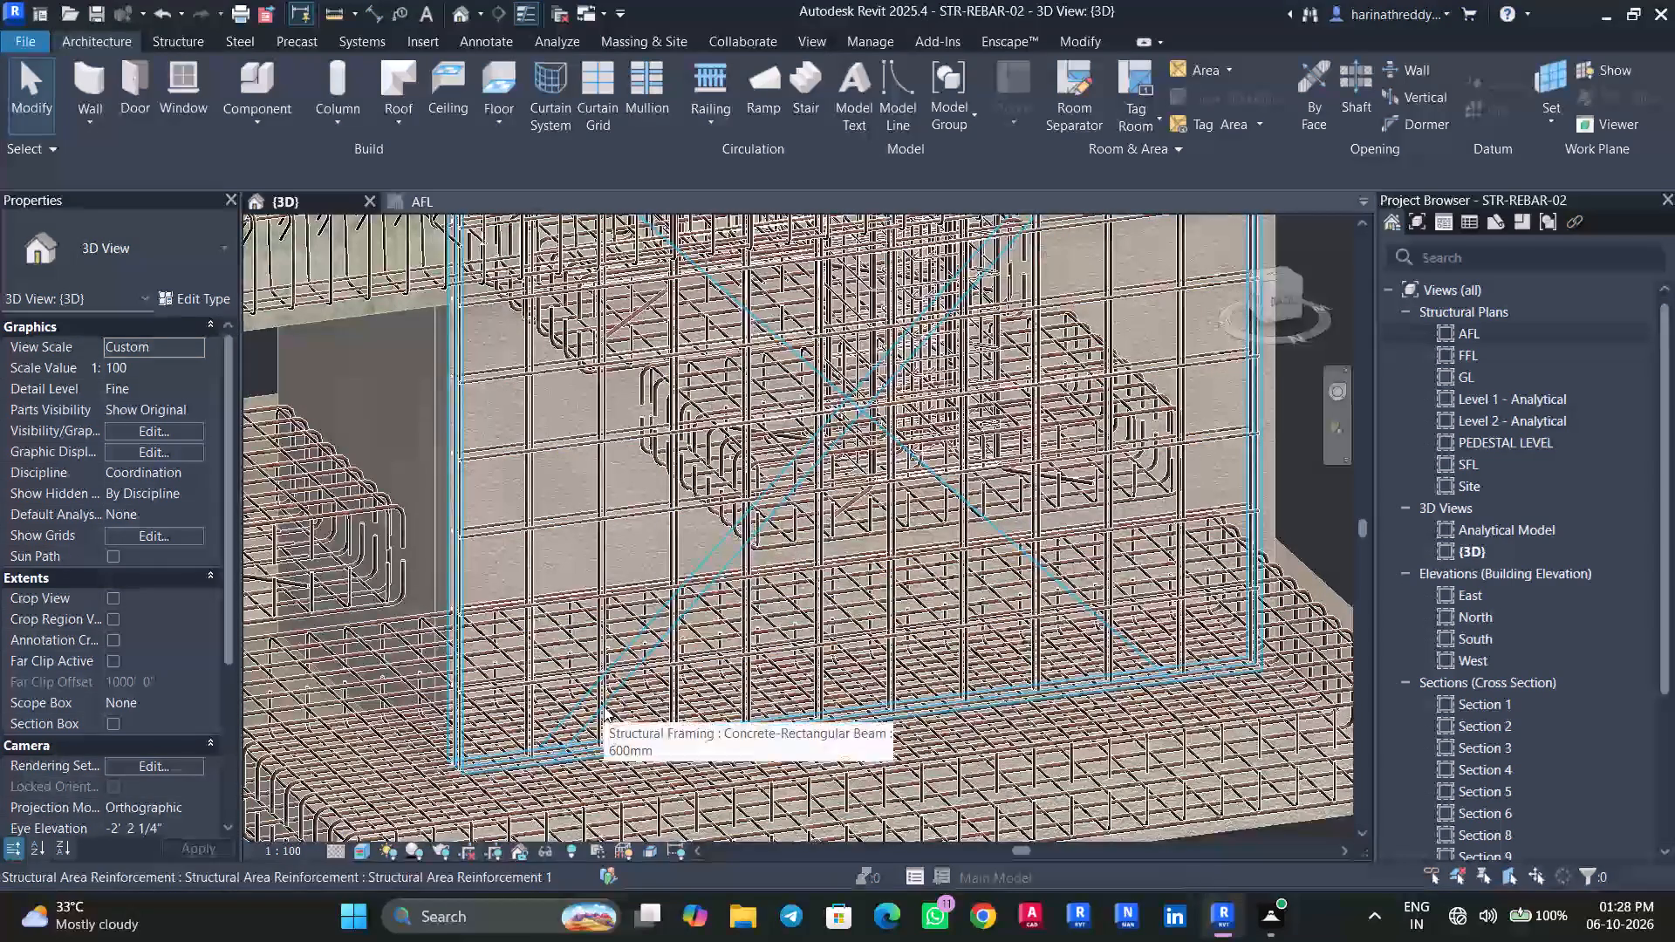
pyautogui.click(1281, 304)
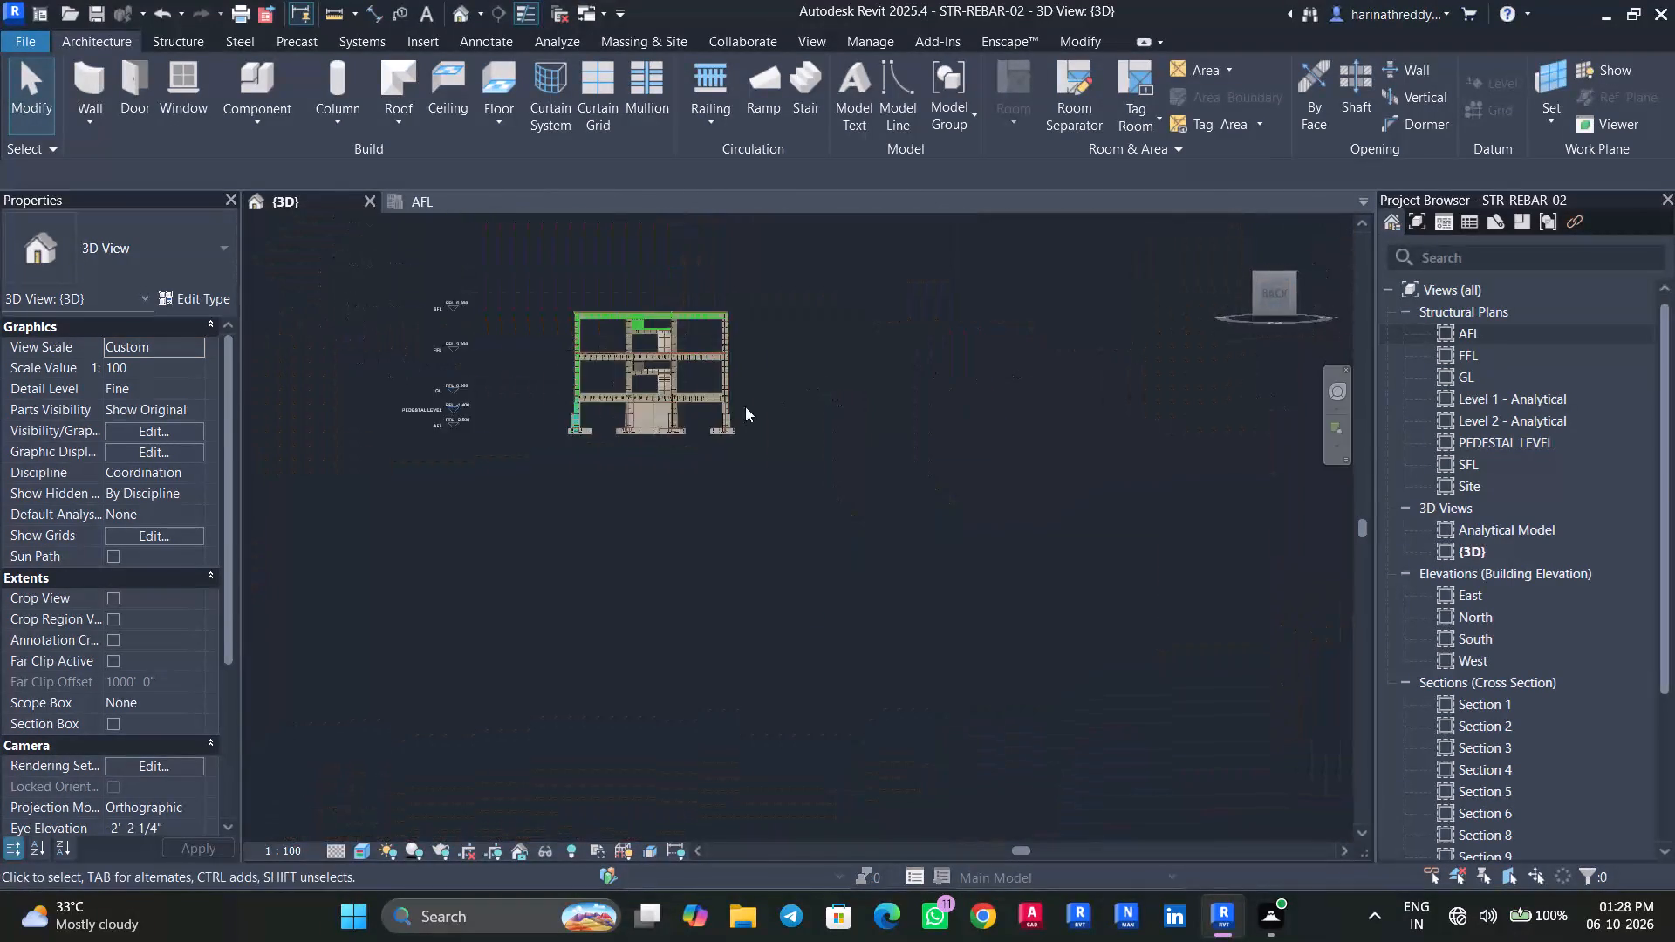
pyautogui.scroll(15, 853, 599)
pyautogui.scroll(3, 605, 540)
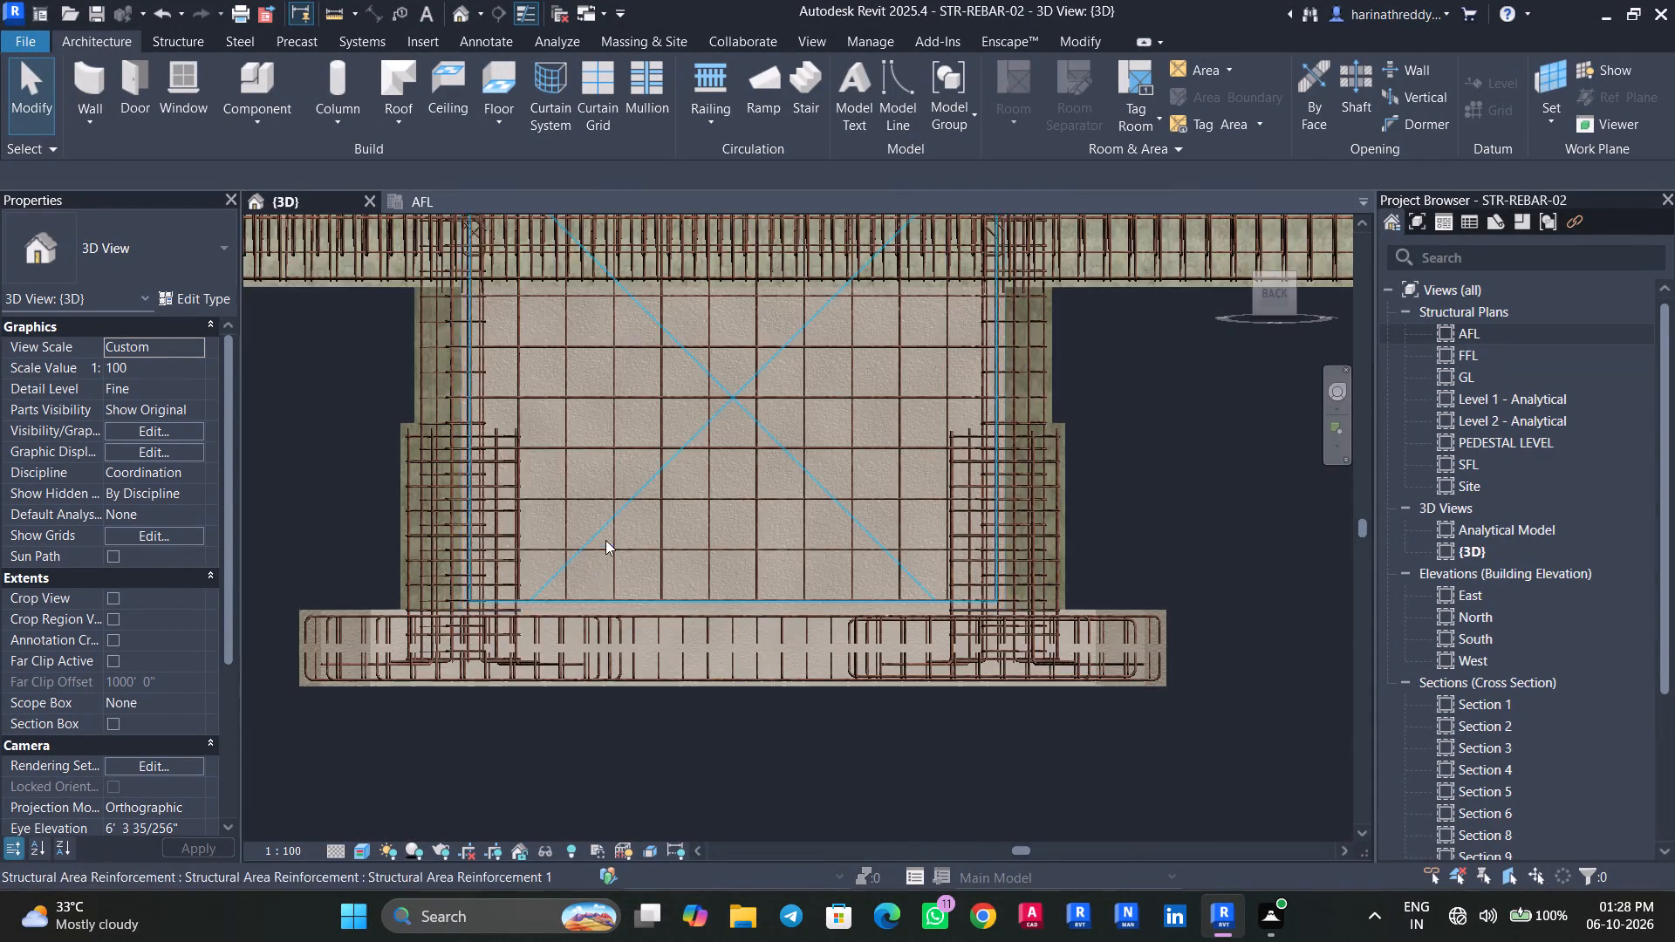
pyautogui.click(612, 581)
pyautogui.scroll(5, 611, 618)
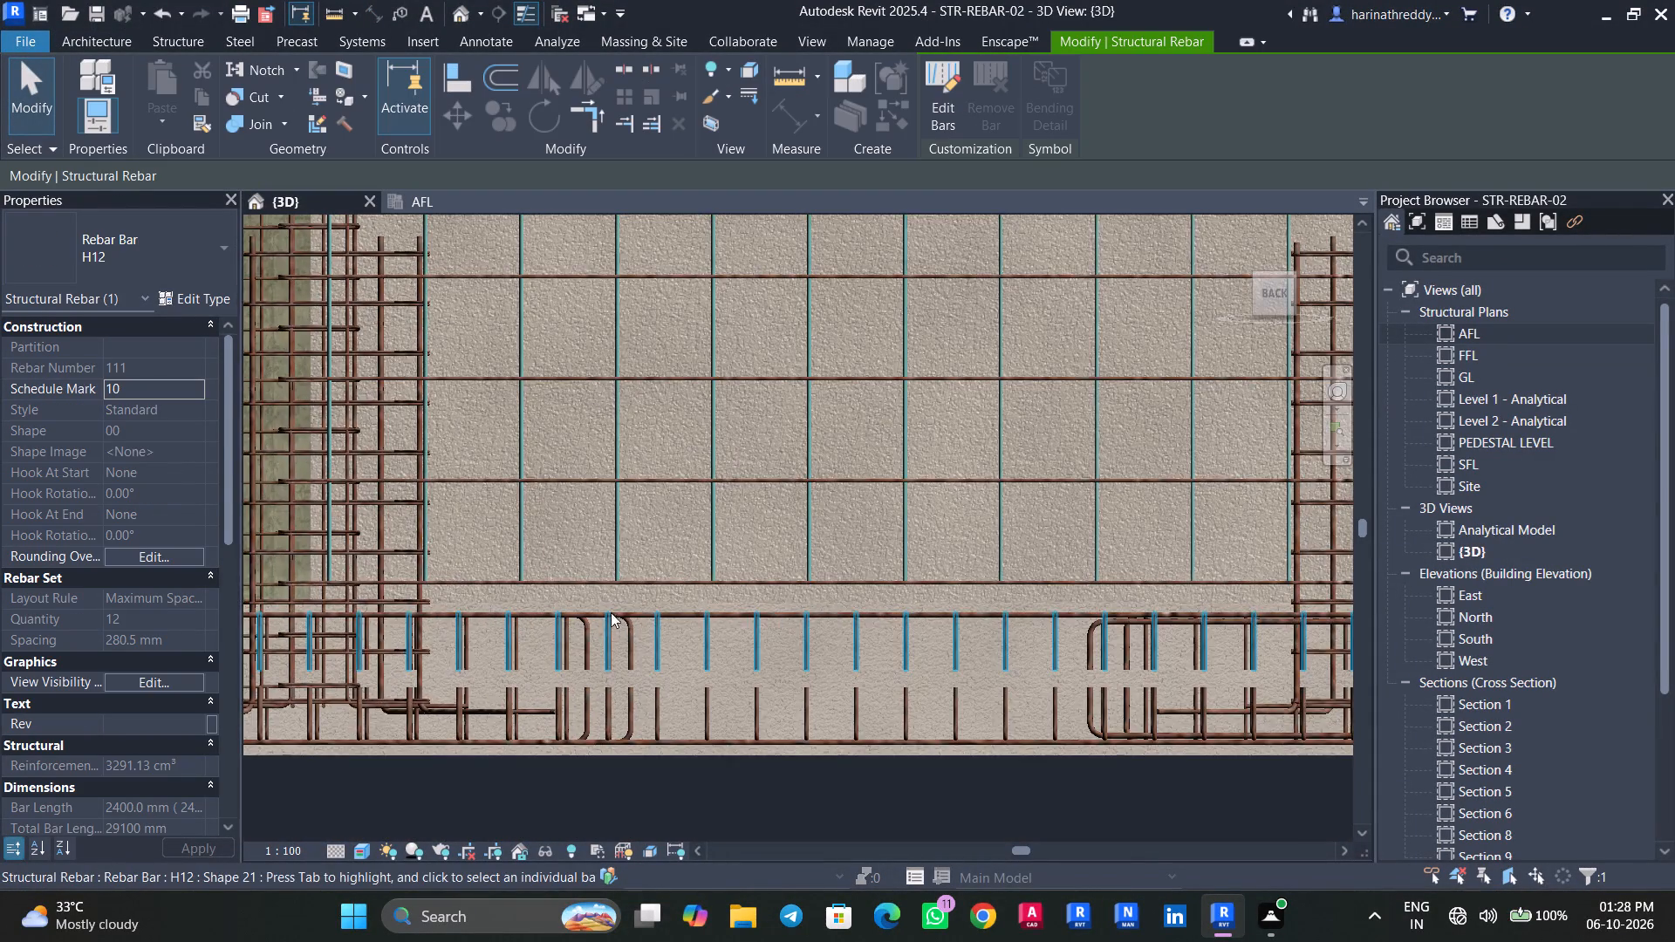
pyautogui.keyDown('shift'); pyautogui.moveTo(655, 544); pyautogui.dragTo(803, 690, button='middle'); pyautogui.keyUp('shift')
pyautogui.press('Escape')
pyautogui.press('Escape')
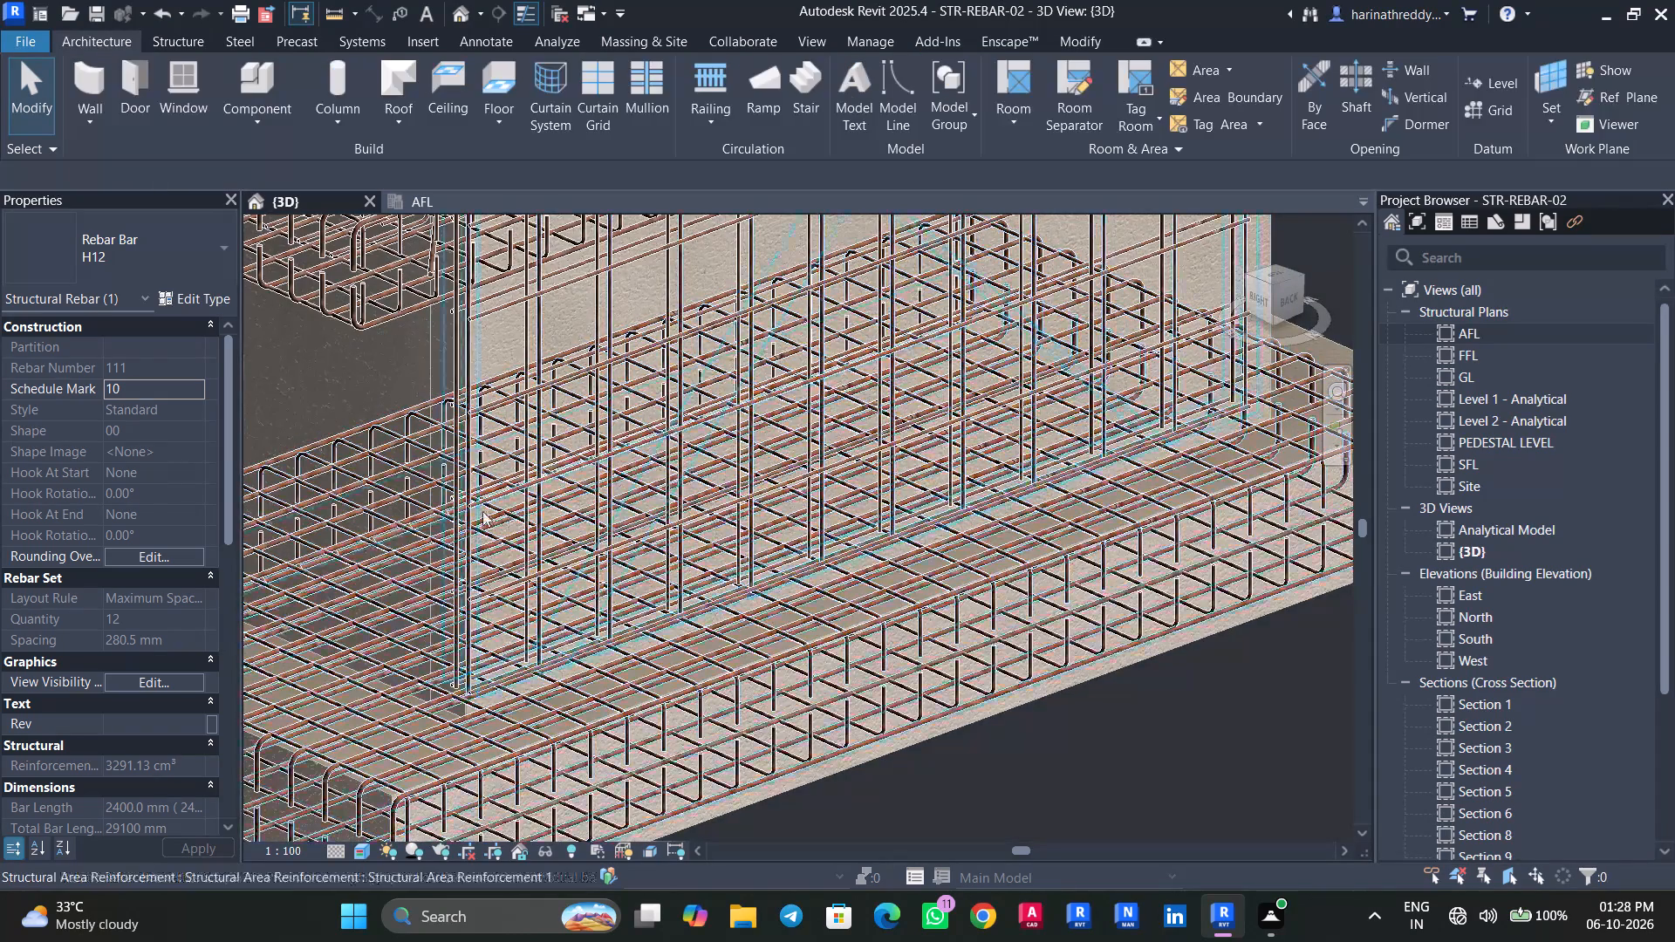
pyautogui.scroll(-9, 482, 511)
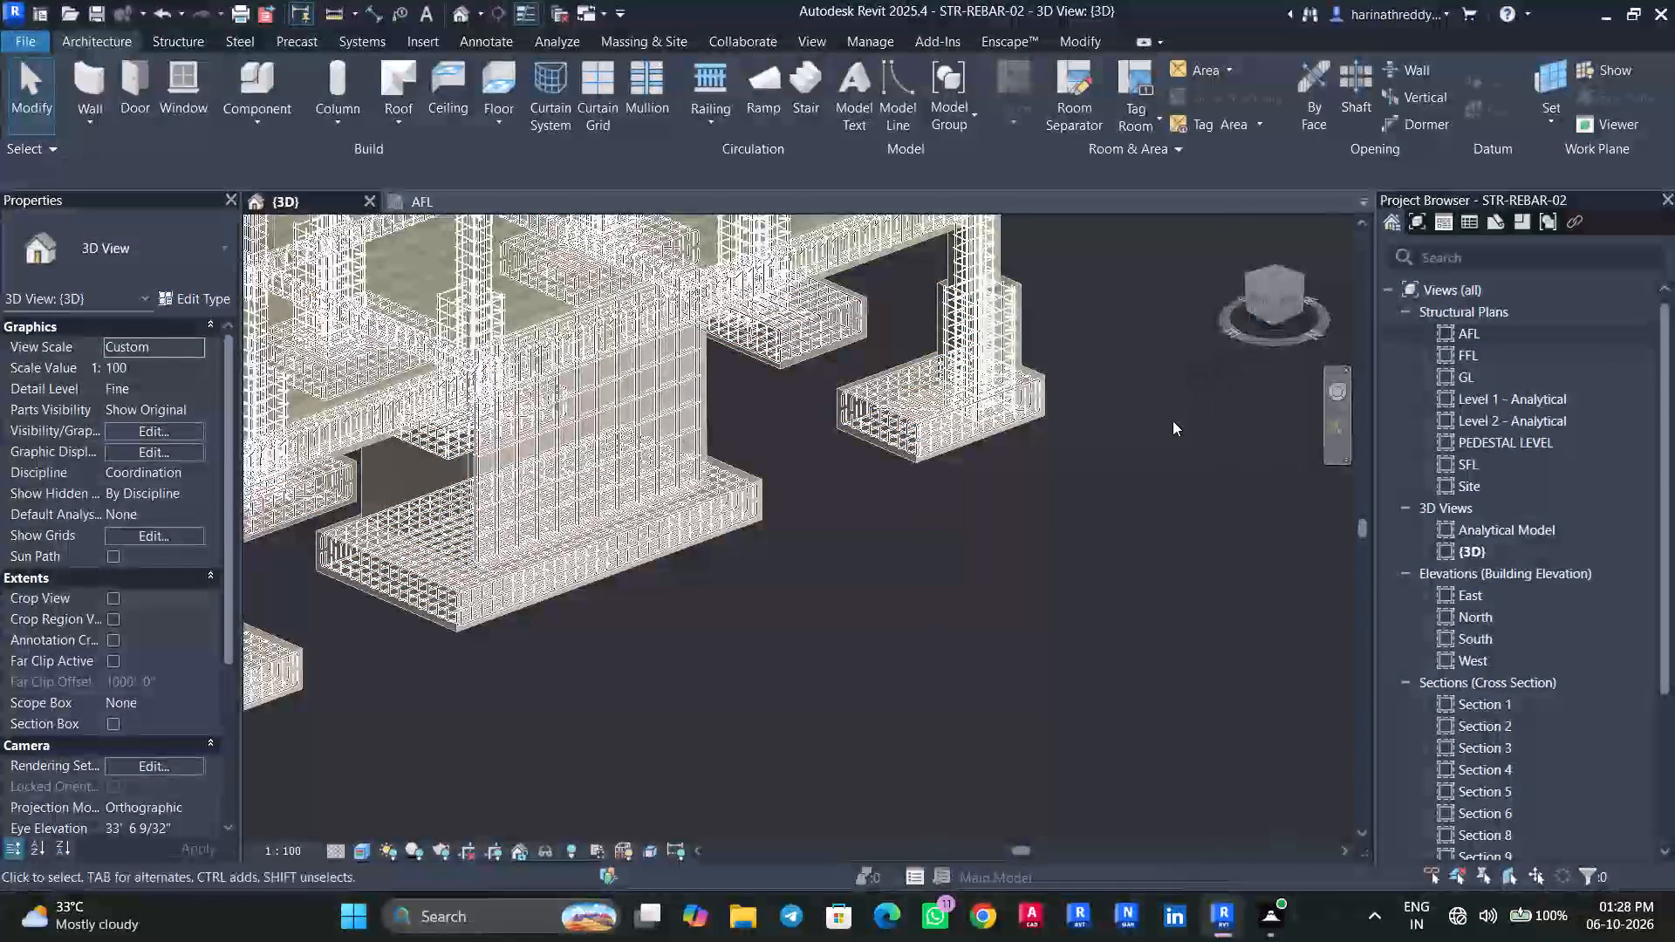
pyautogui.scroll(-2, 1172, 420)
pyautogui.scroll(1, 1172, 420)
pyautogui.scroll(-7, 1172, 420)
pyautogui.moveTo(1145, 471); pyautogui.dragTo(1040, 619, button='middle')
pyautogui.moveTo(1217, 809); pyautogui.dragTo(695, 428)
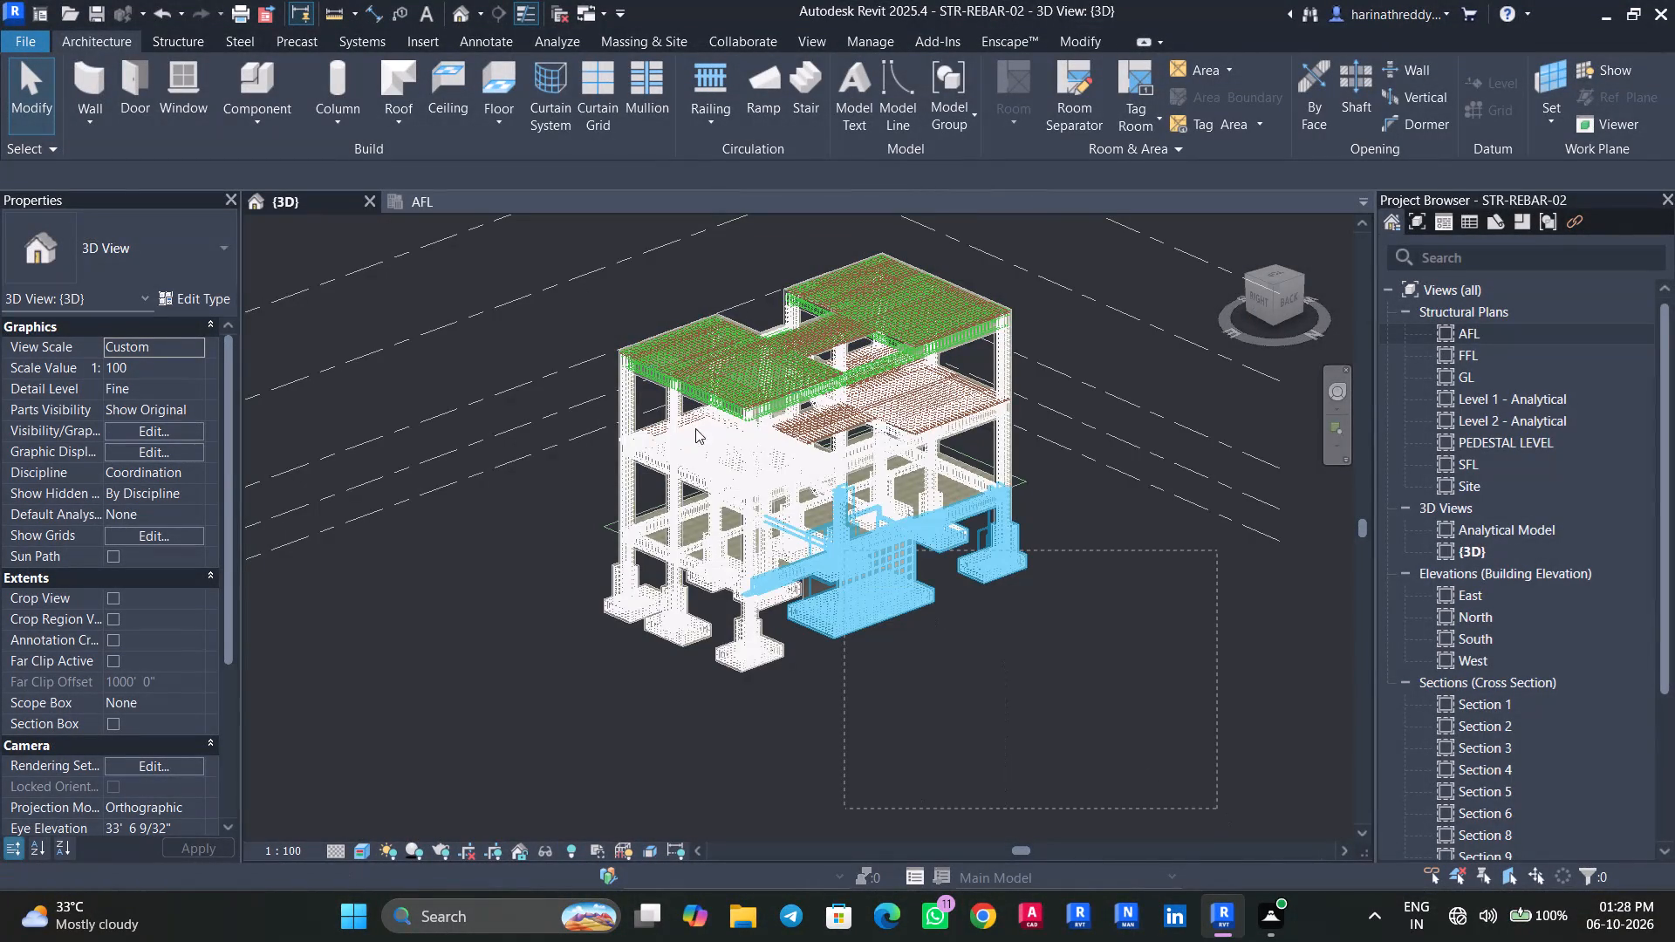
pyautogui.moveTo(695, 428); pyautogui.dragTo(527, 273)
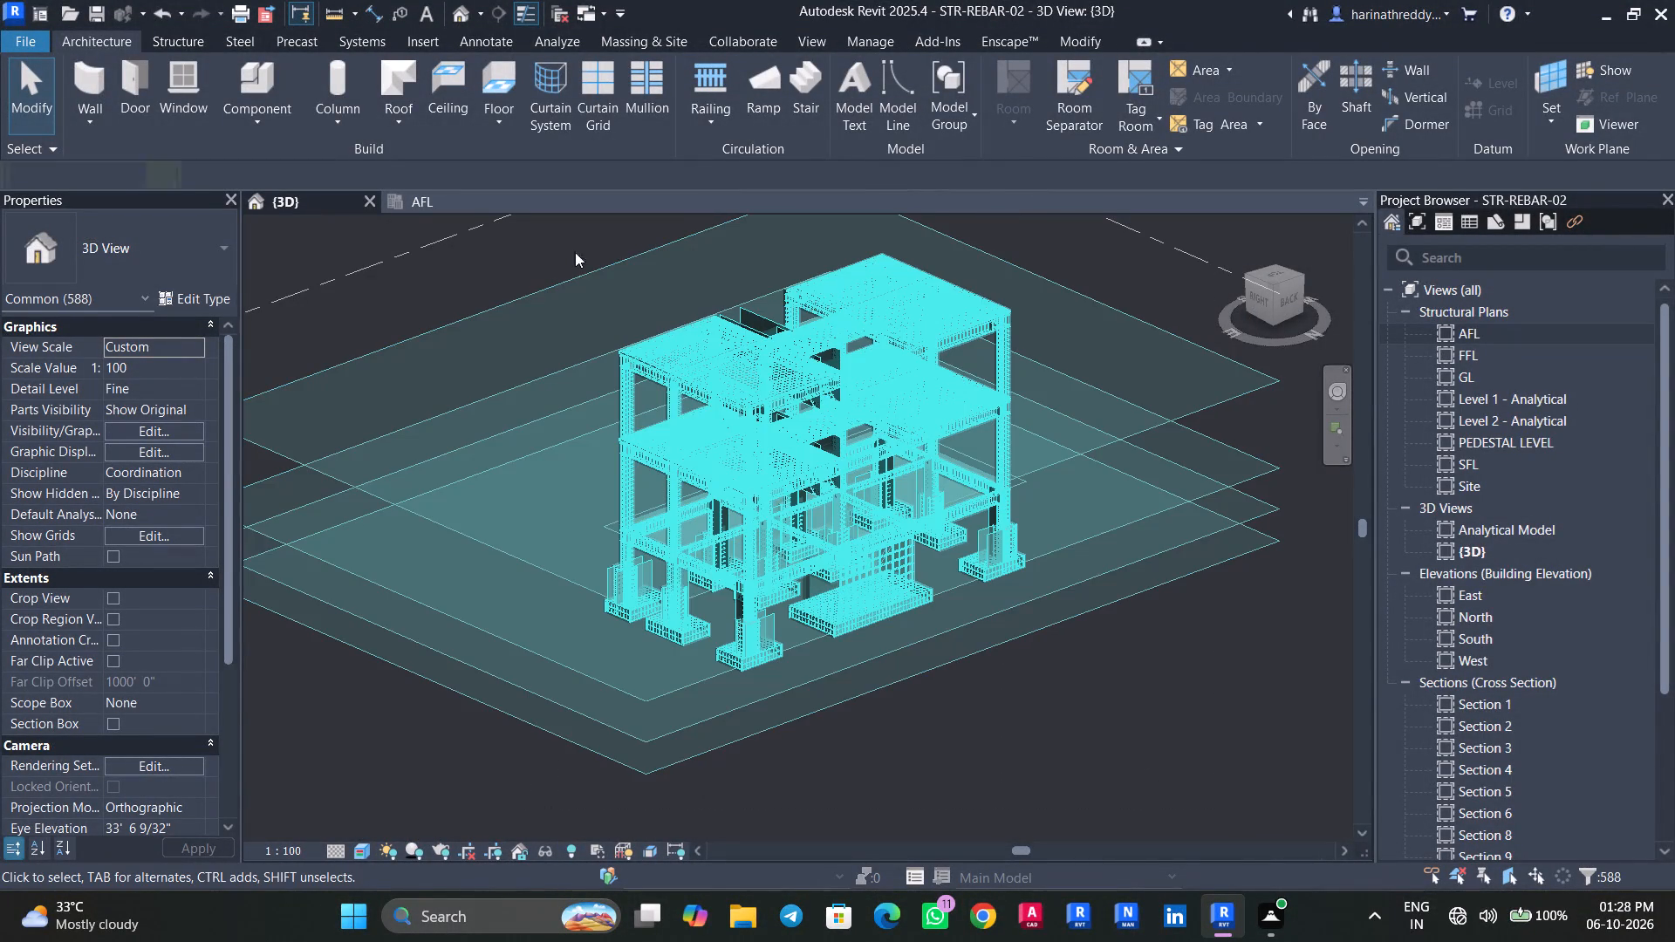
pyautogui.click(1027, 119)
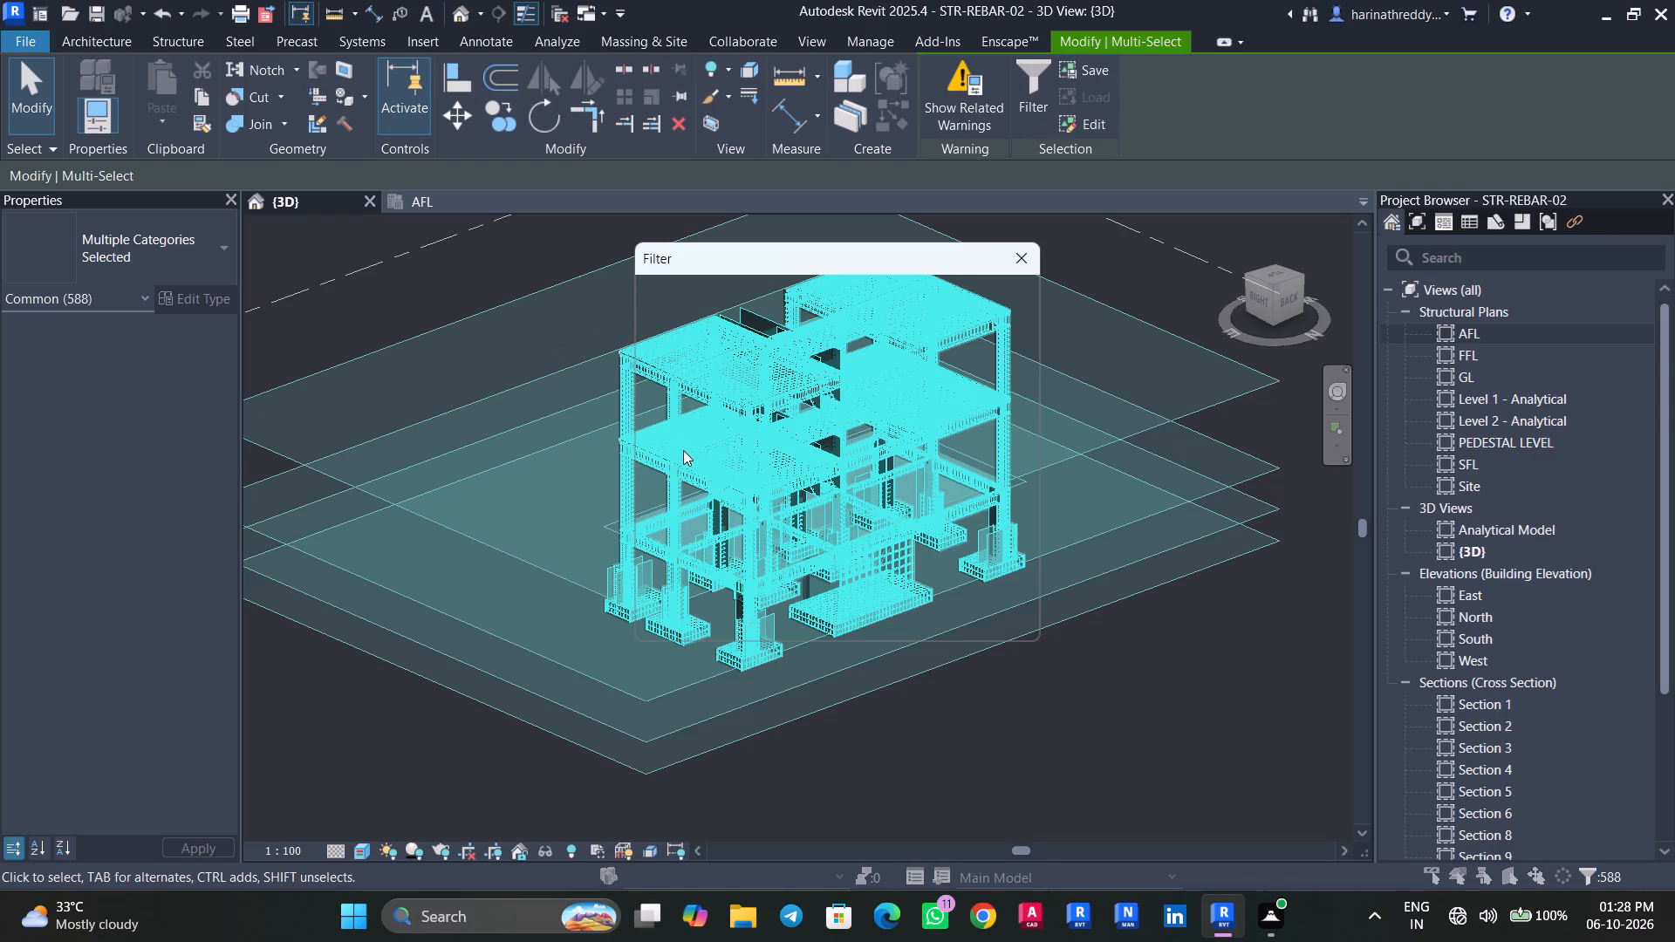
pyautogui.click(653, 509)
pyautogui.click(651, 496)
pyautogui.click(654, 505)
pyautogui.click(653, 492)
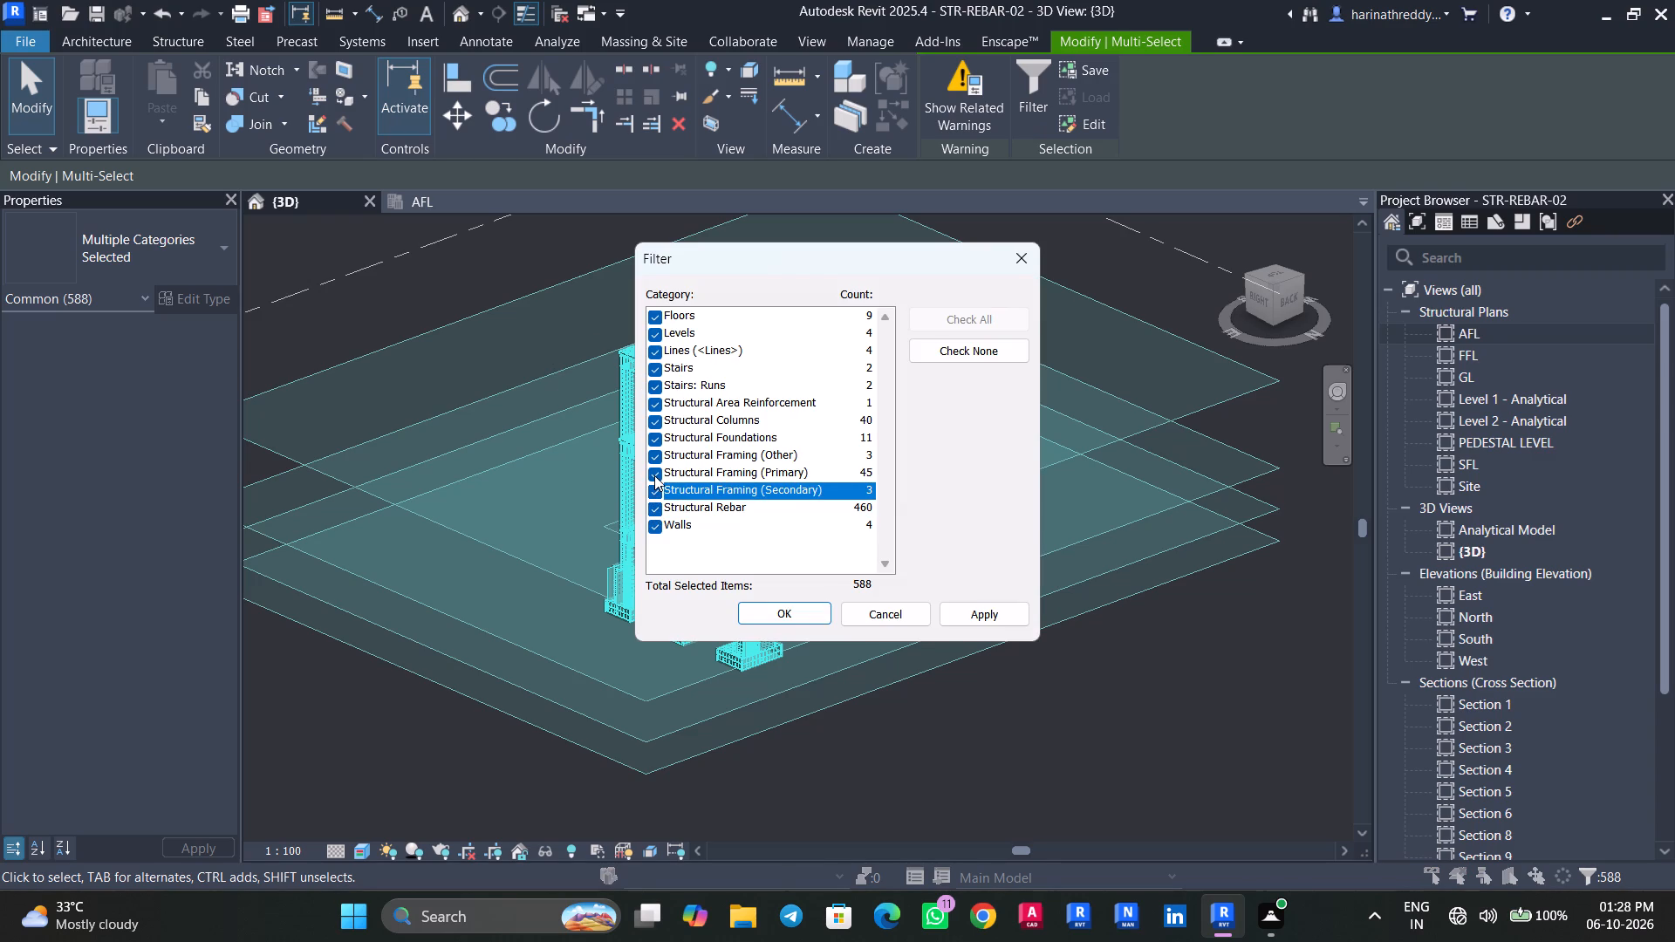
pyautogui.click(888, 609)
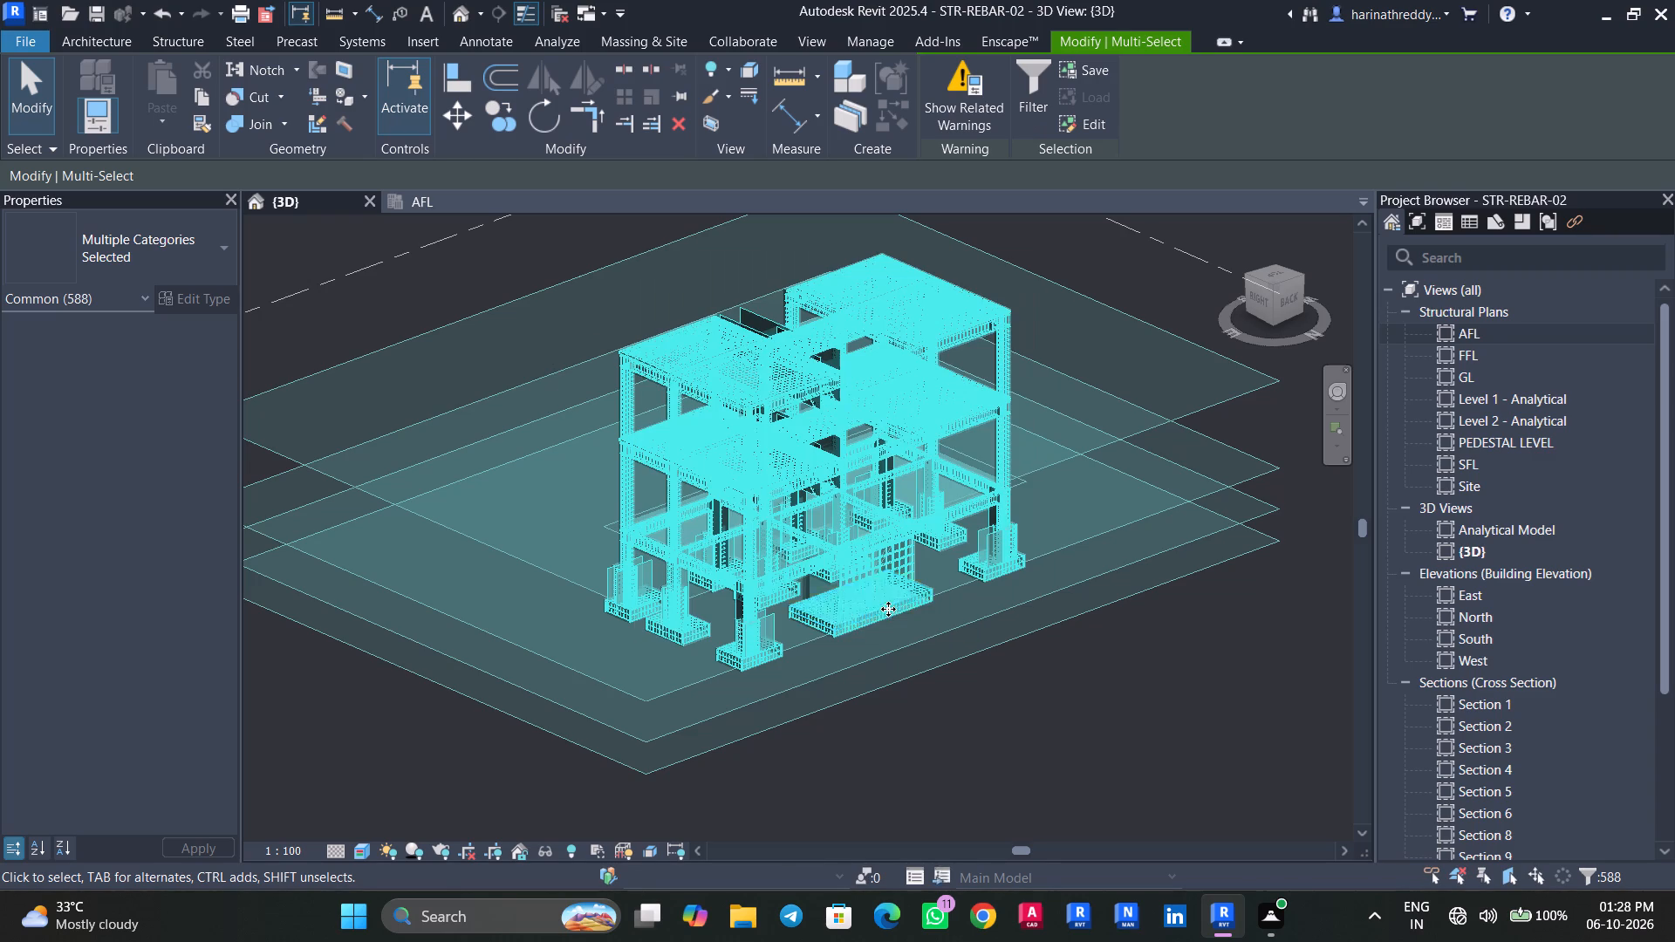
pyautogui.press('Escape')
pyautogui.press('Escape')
# Temporarily hide the upper-storey columns, beams, slabs, stairs and rebar above level GL.
pyautogui.moveTo(1113, 628); pyautogui.dragTo(1020, 582, button='middle')
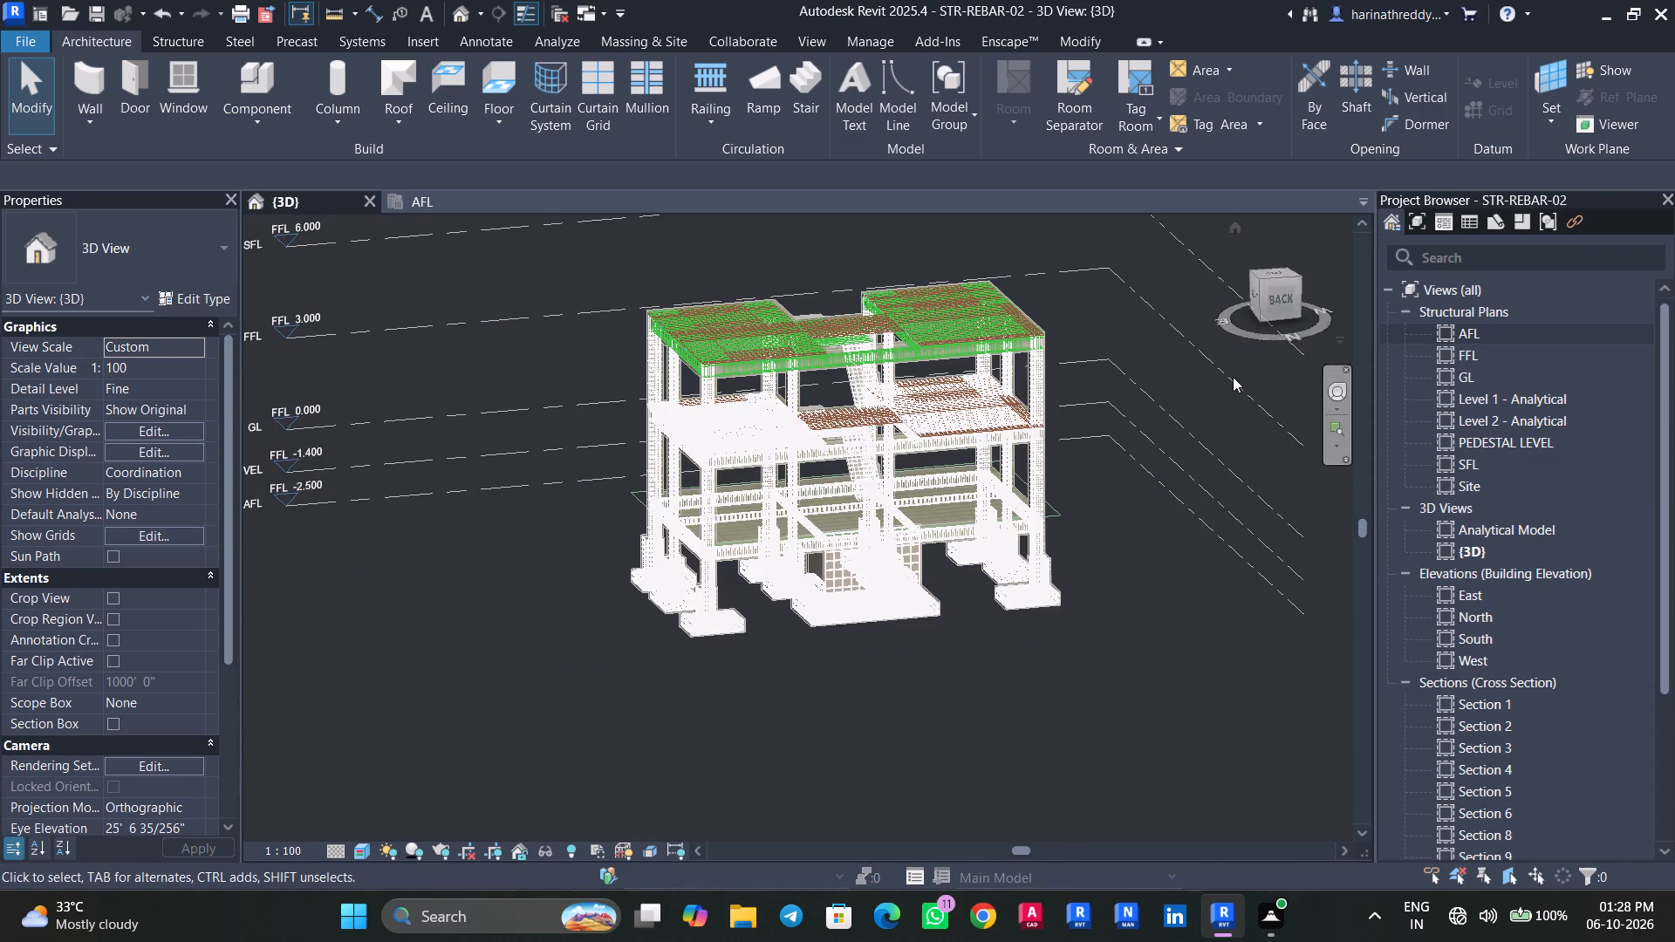
pyautogui.keyDown('shift'); pyautogui.moveTo(1159, 427); pyautogui.dragTo(1119, 343, button='middle'); pyautogui.keyUp('shift')
pyautogui.moveTo(1148, 461); pyautogui.dragTo(629, 443)
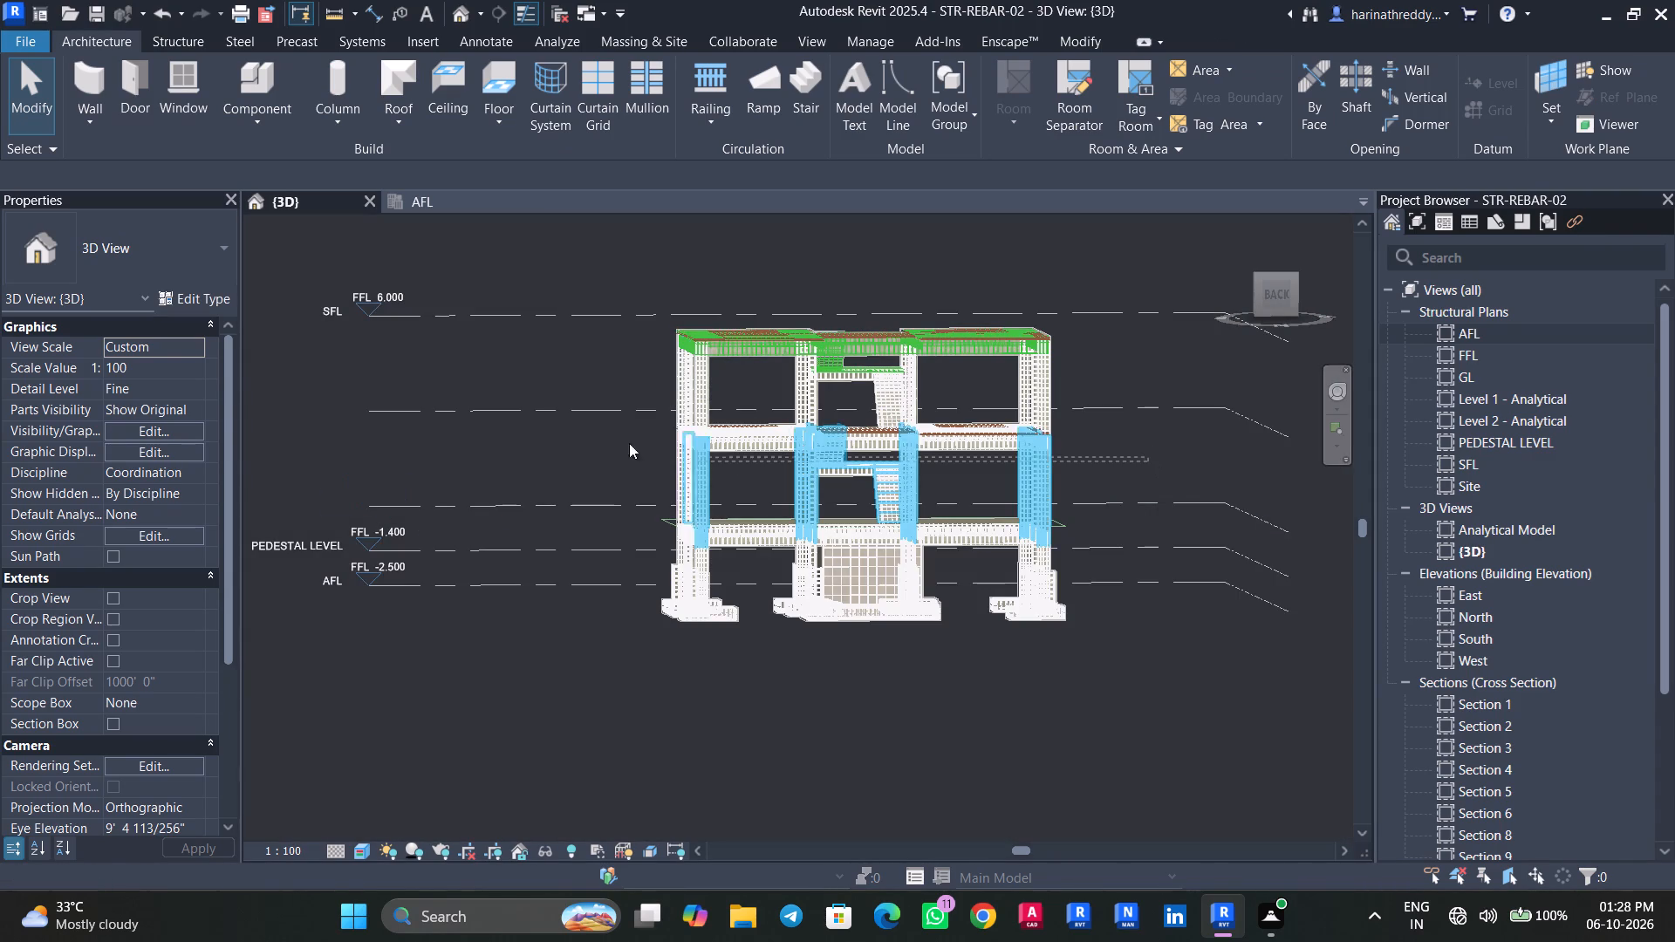
pyautogui.moveTo(629, 443); pyautogui.dragTo(598, 287)
pyautogui.write('HH')
pyautogui.moveTo(1040, 467); pyautogui.dragTo(653, 449)
pyautogui.write('HH')
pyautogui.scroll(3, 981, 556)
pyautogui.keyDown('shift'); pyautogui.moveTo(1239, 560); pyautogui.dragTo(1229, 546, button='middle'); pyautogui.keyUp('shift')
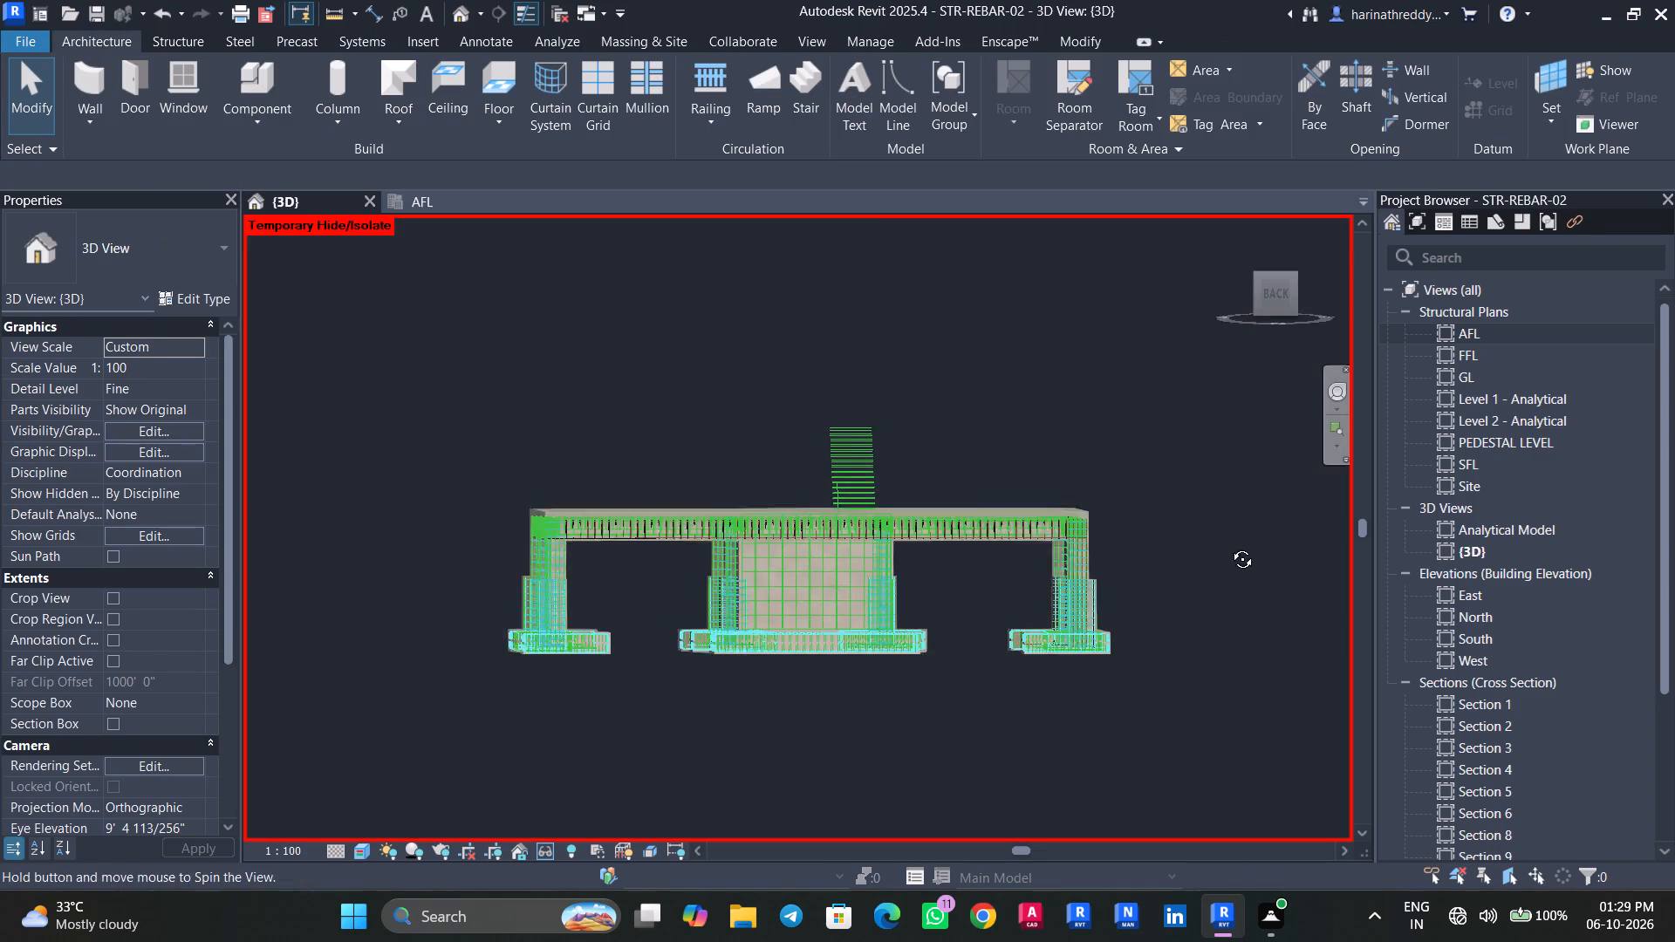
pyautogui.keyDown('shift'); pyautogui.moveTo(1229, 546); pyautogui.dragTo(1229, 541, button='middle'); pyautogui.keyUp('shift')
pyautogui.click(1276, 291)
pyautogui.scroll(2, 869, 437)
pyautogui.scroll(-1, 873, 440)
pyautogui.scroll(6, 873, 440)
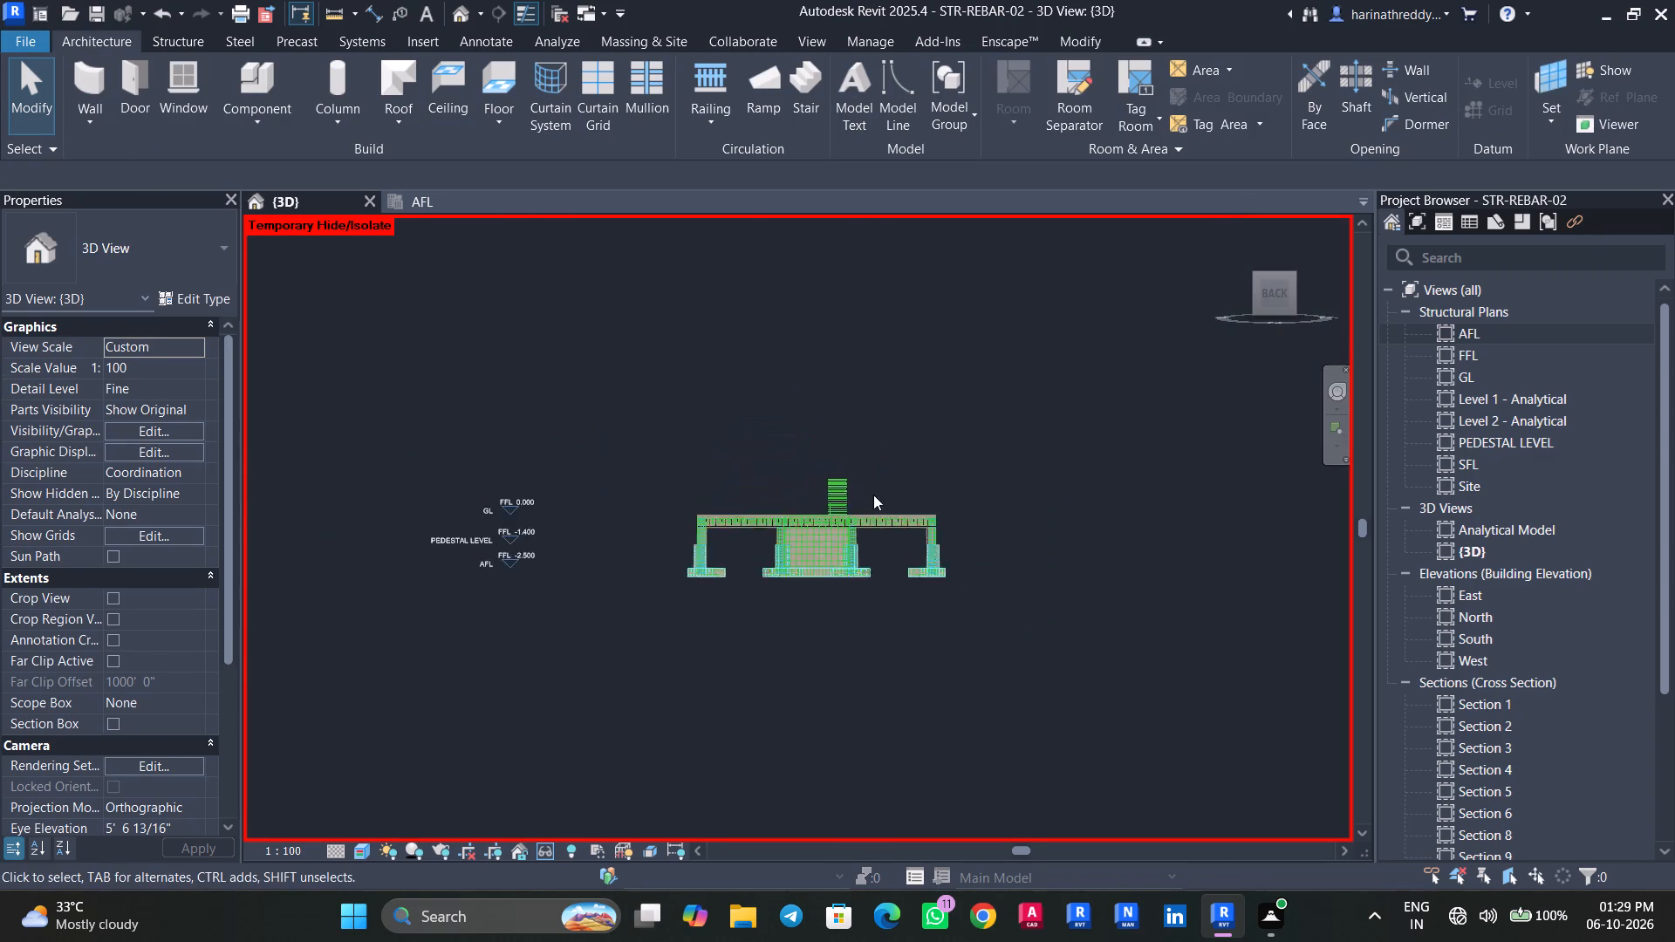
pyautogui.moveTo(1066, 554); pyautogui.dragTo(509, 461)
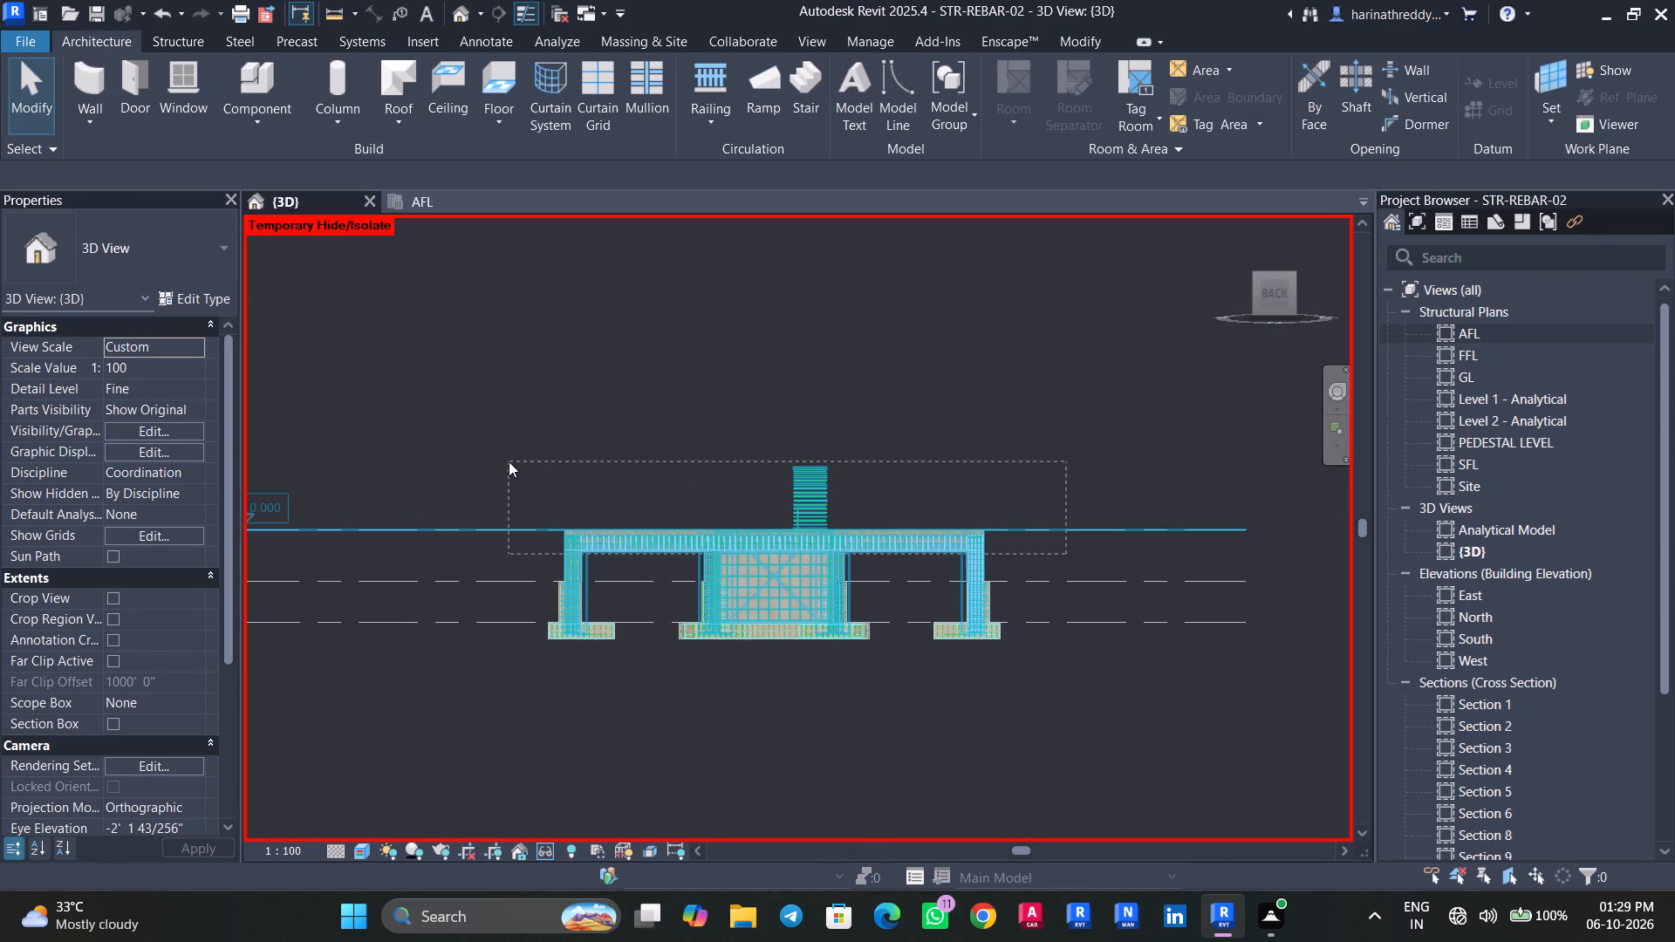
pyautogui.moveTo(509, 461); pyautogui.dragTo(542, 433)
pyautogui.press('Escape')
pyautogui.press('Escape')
# Temporarily hide the GL beams, slab and leftover stair rebar, keeping the footings, column stubs and RT walls displayed.
pyautogui.moveTo(509, 429); pyautogui.dragTo(844, 575)
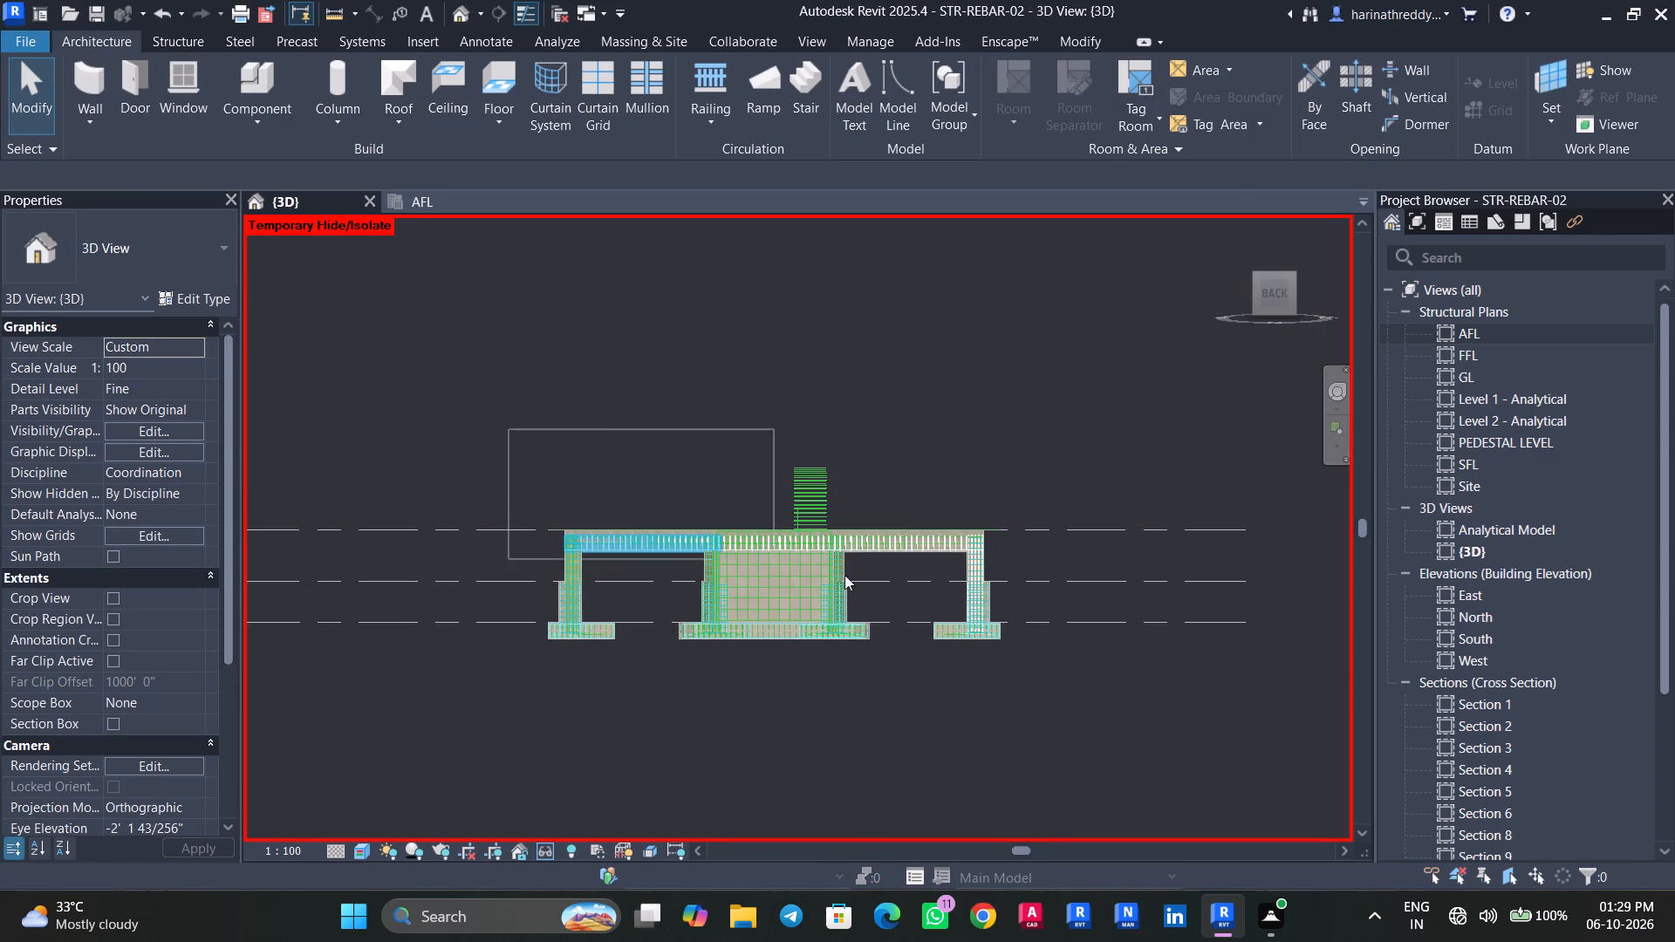
pyautogui.moveTo(844, 575); pyautogui.dragTo(1028, 552)
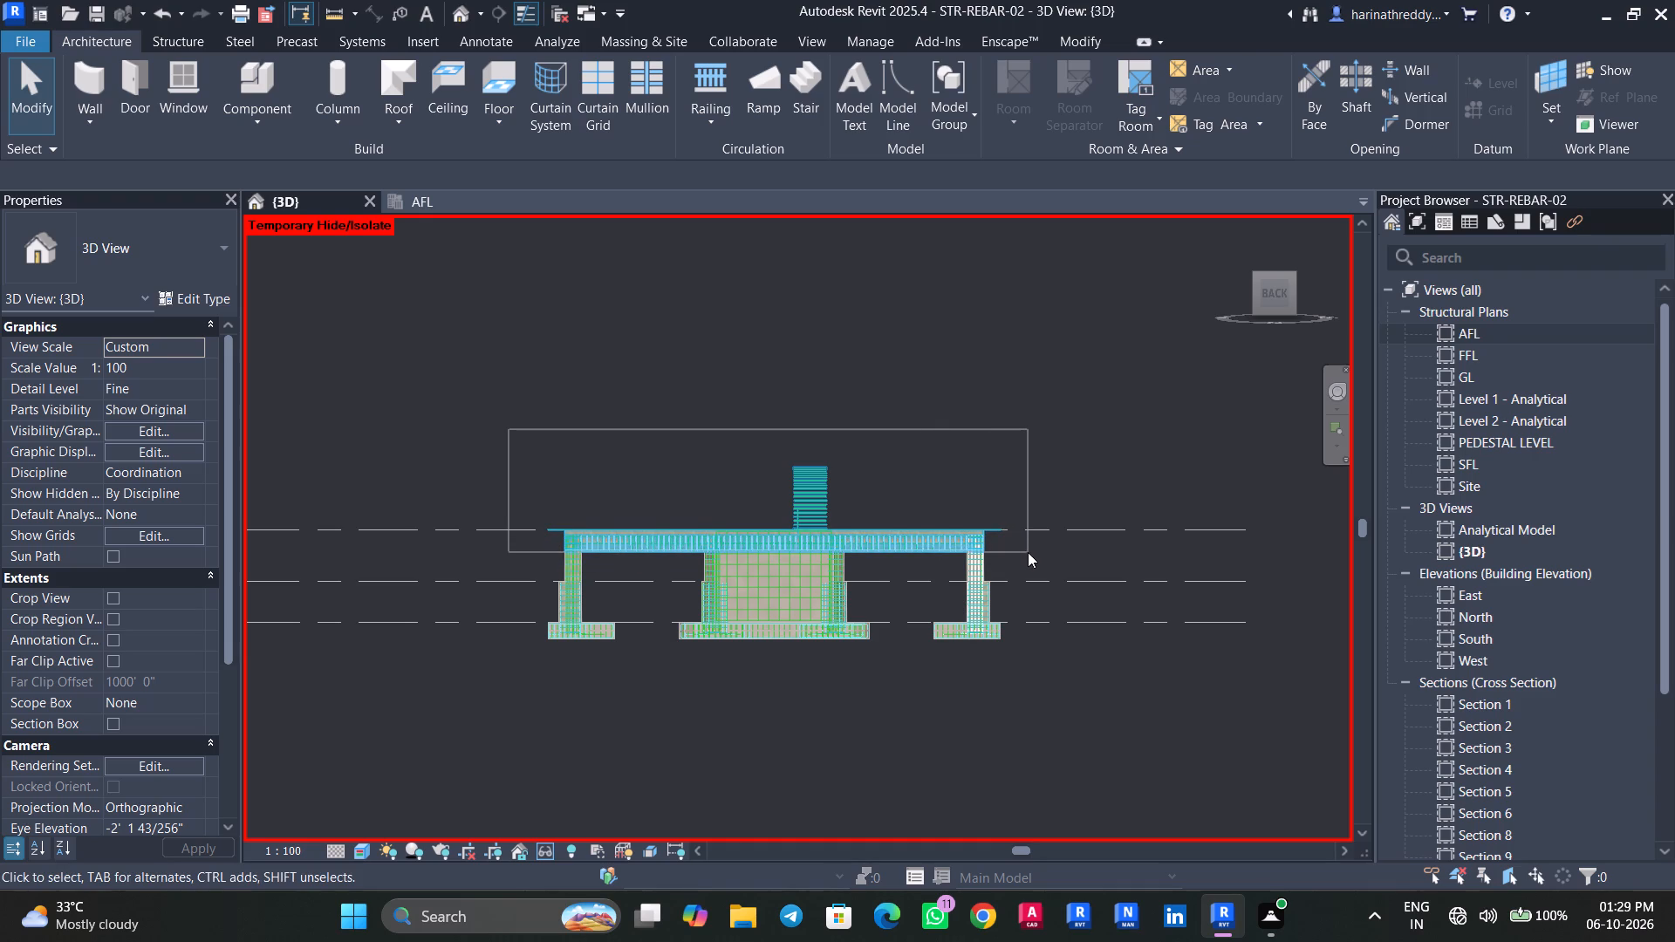
pyautogui.press('h')
pyautogui.press('h')
pyautogui.keyDown('shift'); pyautogui.moveTo(901, 614); pyautogui.dragTo(1055, 716, button='middle'); pyautogui.keyUp('shift')
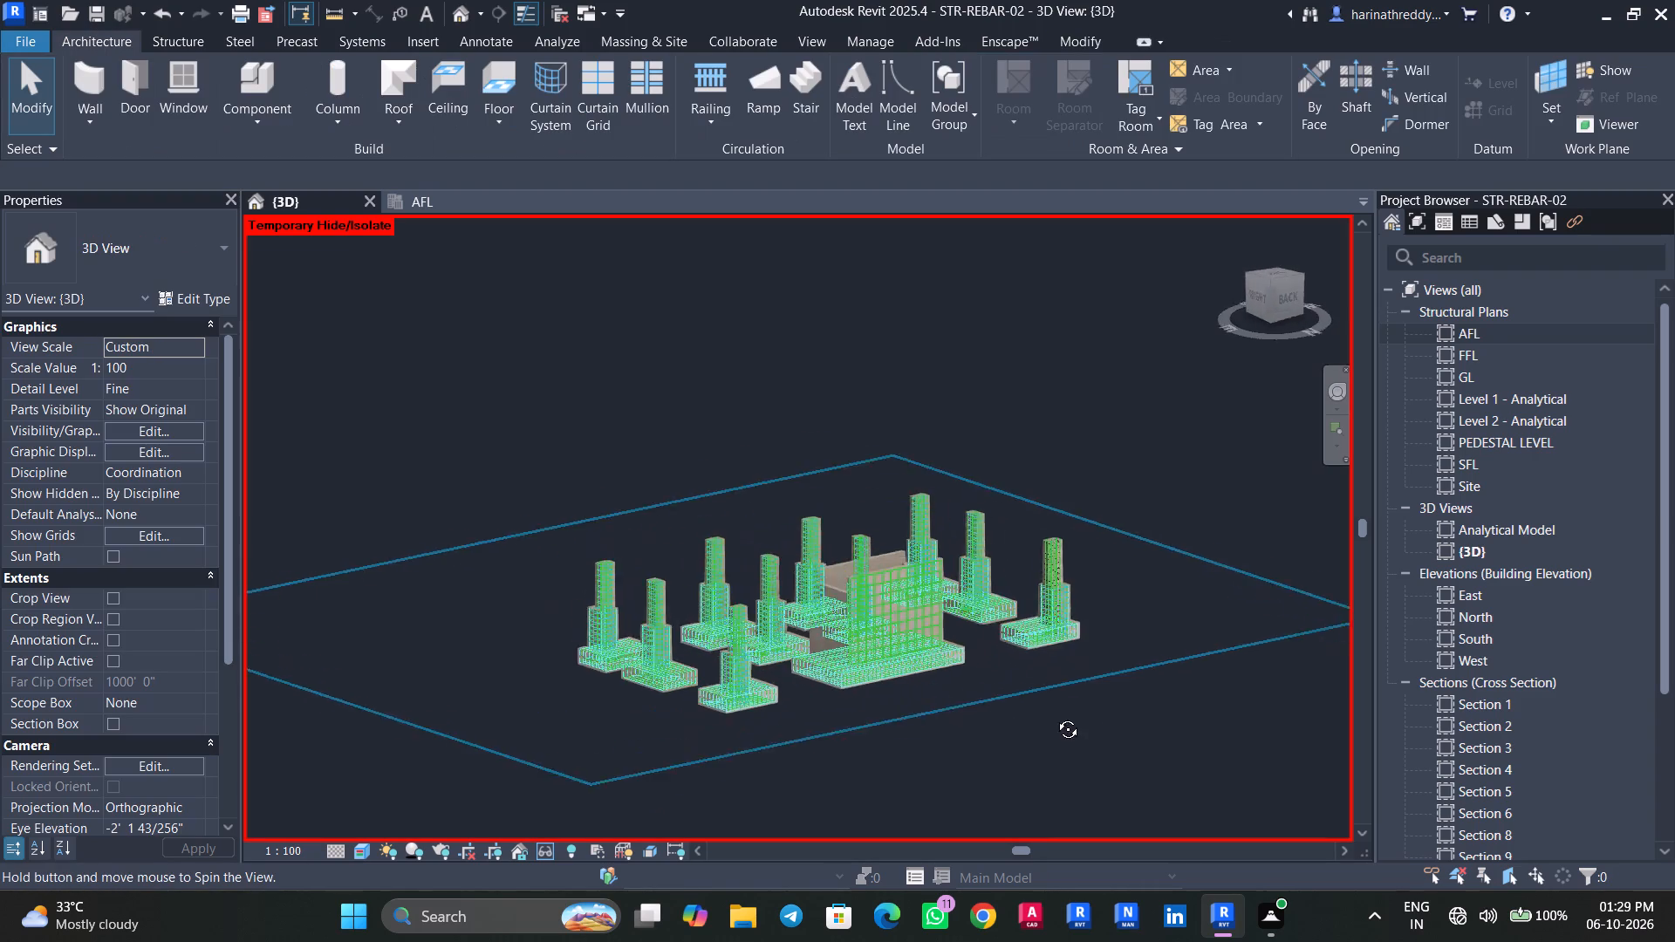
# Temporarily hide the two rows of footings and column stubs standing away from the RT walls, including their rebar.
pyautogui.keyDown('shift'); pyautogui.moveTo(1055, 716); pyautogui.dragTo(1189, 716, button='middle'); pyautogui.keyUp('shift')
pyautogui.scroll(10, 892, 571)
pyautogui.click(919, 560)
pyautogui.keyDown('shift'); pyautogui.moveTo(919, 560); pyautogui.dragTo(956, 544, button='middle'); pyautogui.keyUp('shift')
pyautogui.scroll(-4, 956, 544)
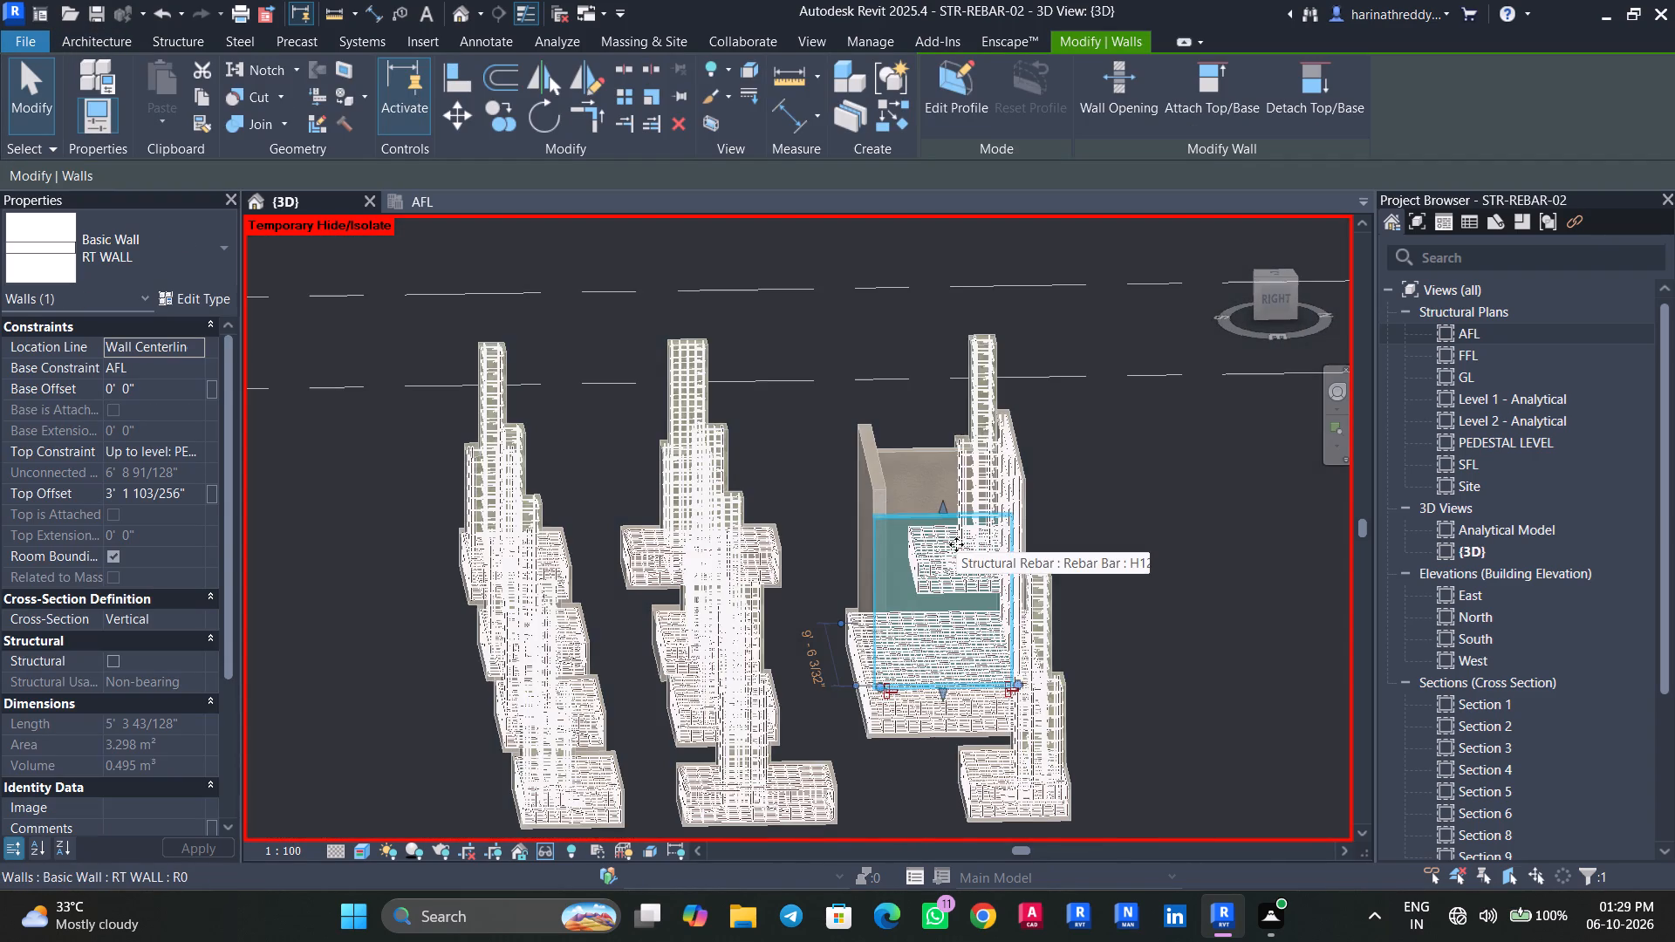
pyautogui.scroll(2, 956, 544)
pyautogui.scroll(-4, 956, 544)
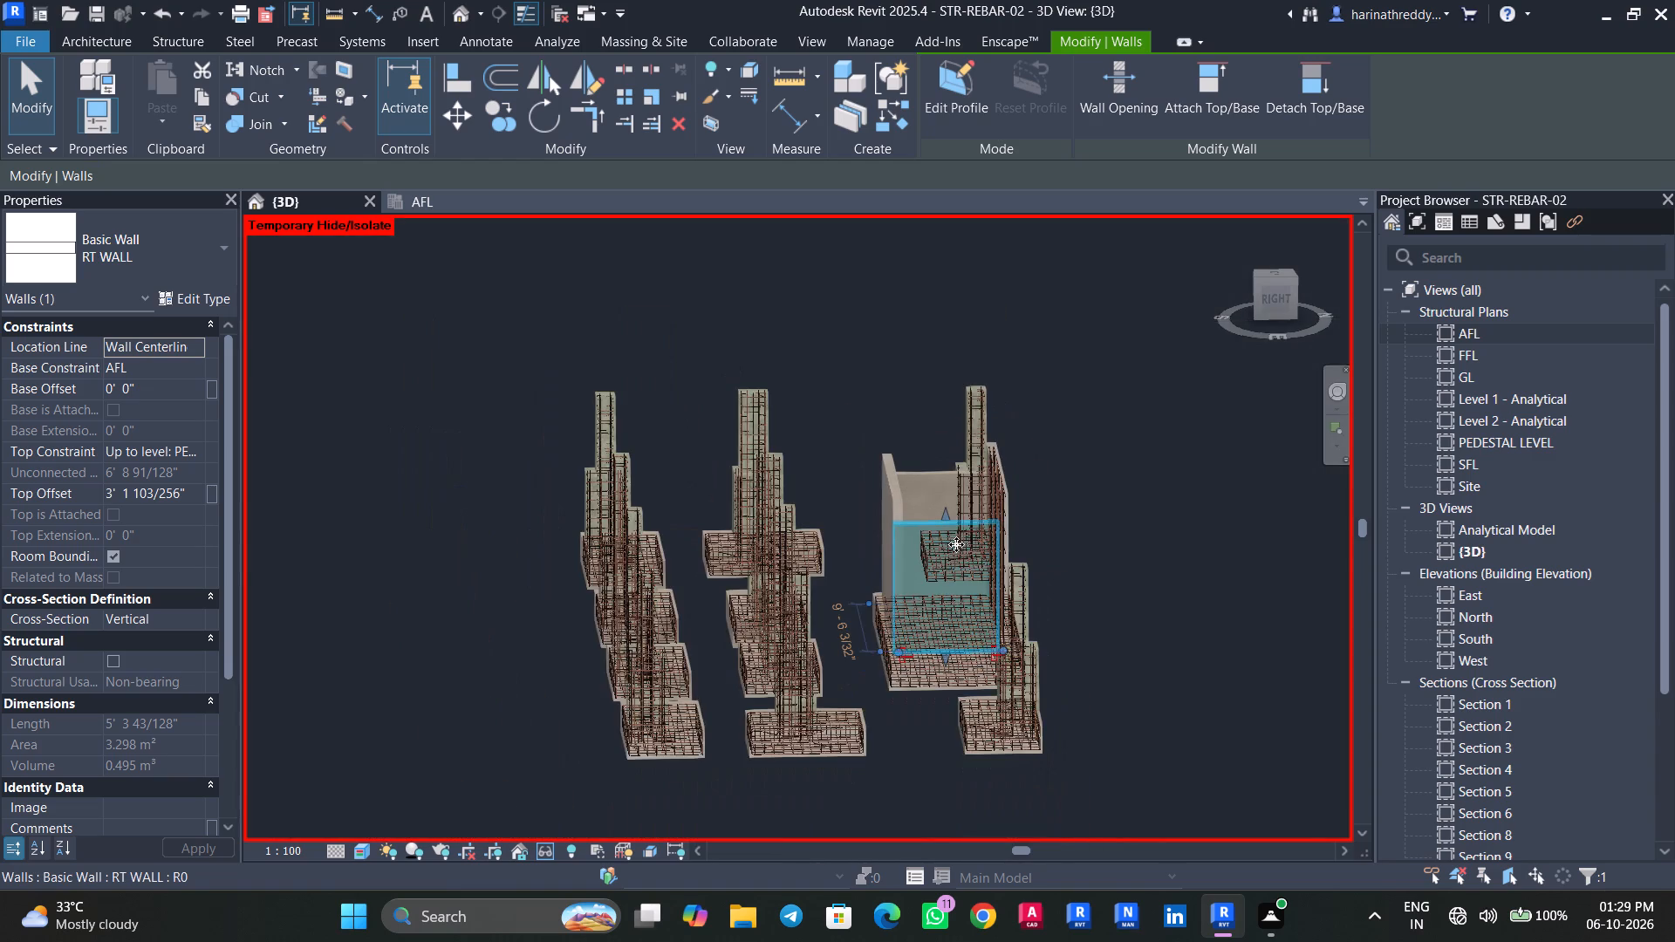
pyautogui.press('Escape')
pyautogui.press('Escape')
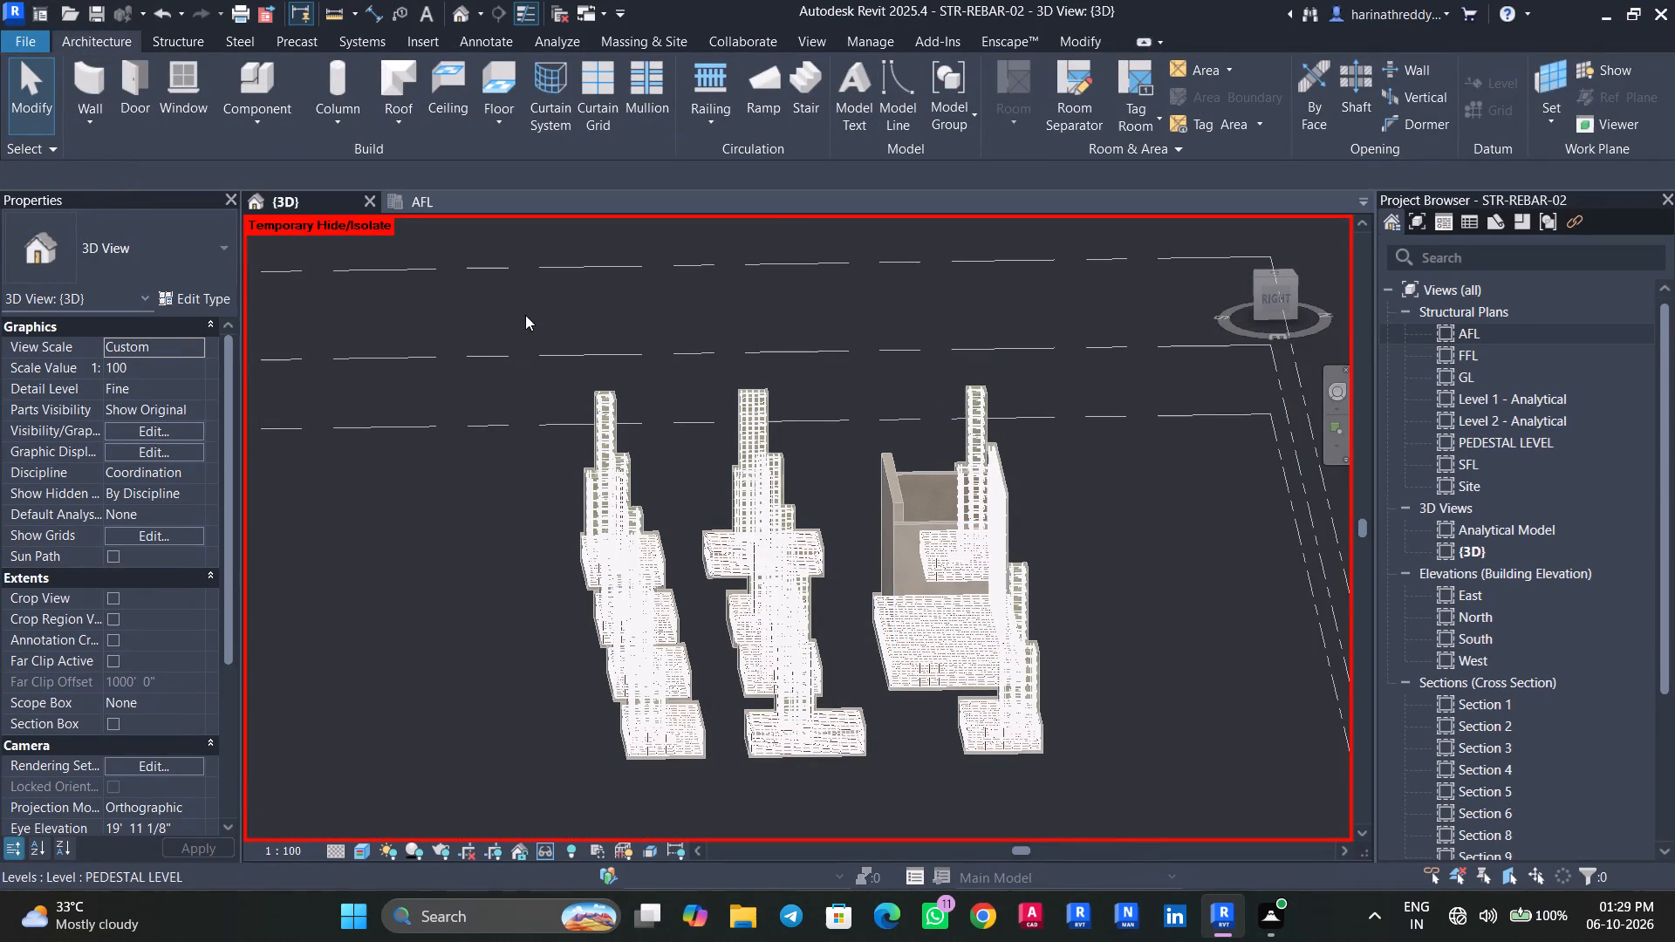
pyautogui.moveTo(524, 311); pyautogui.dragTo(867, 807)
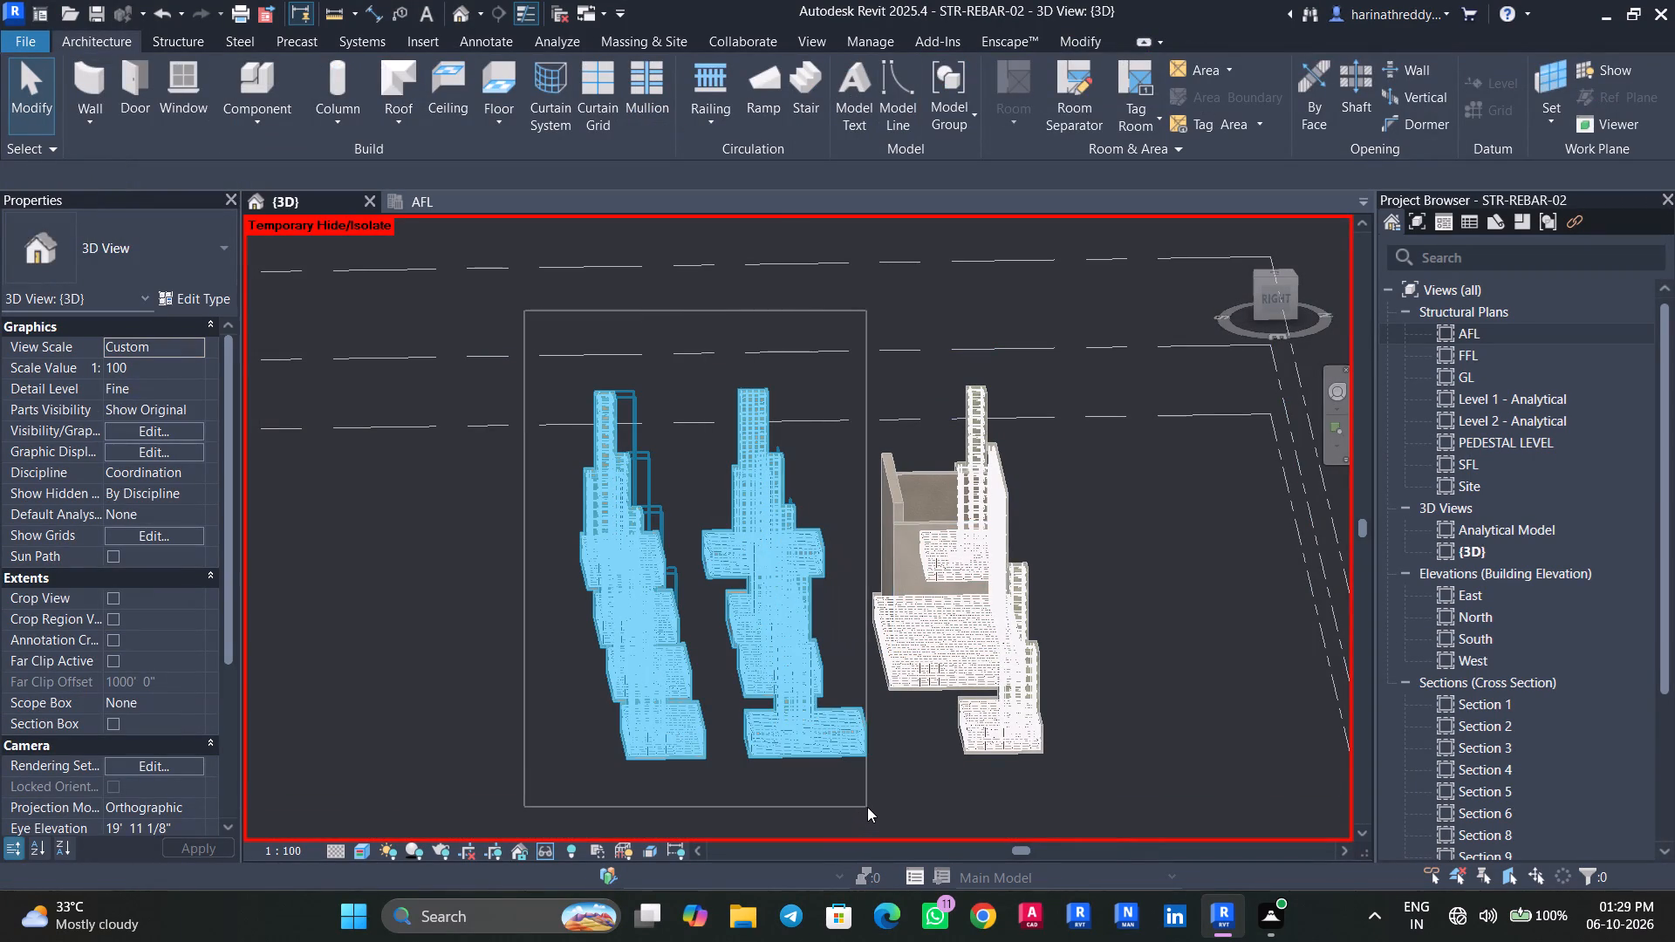
pyautogui.moveTo(867, 807); pyautogui.dragTo(873, 804)
pyautogui.press('h')
pyautogui.press('h')
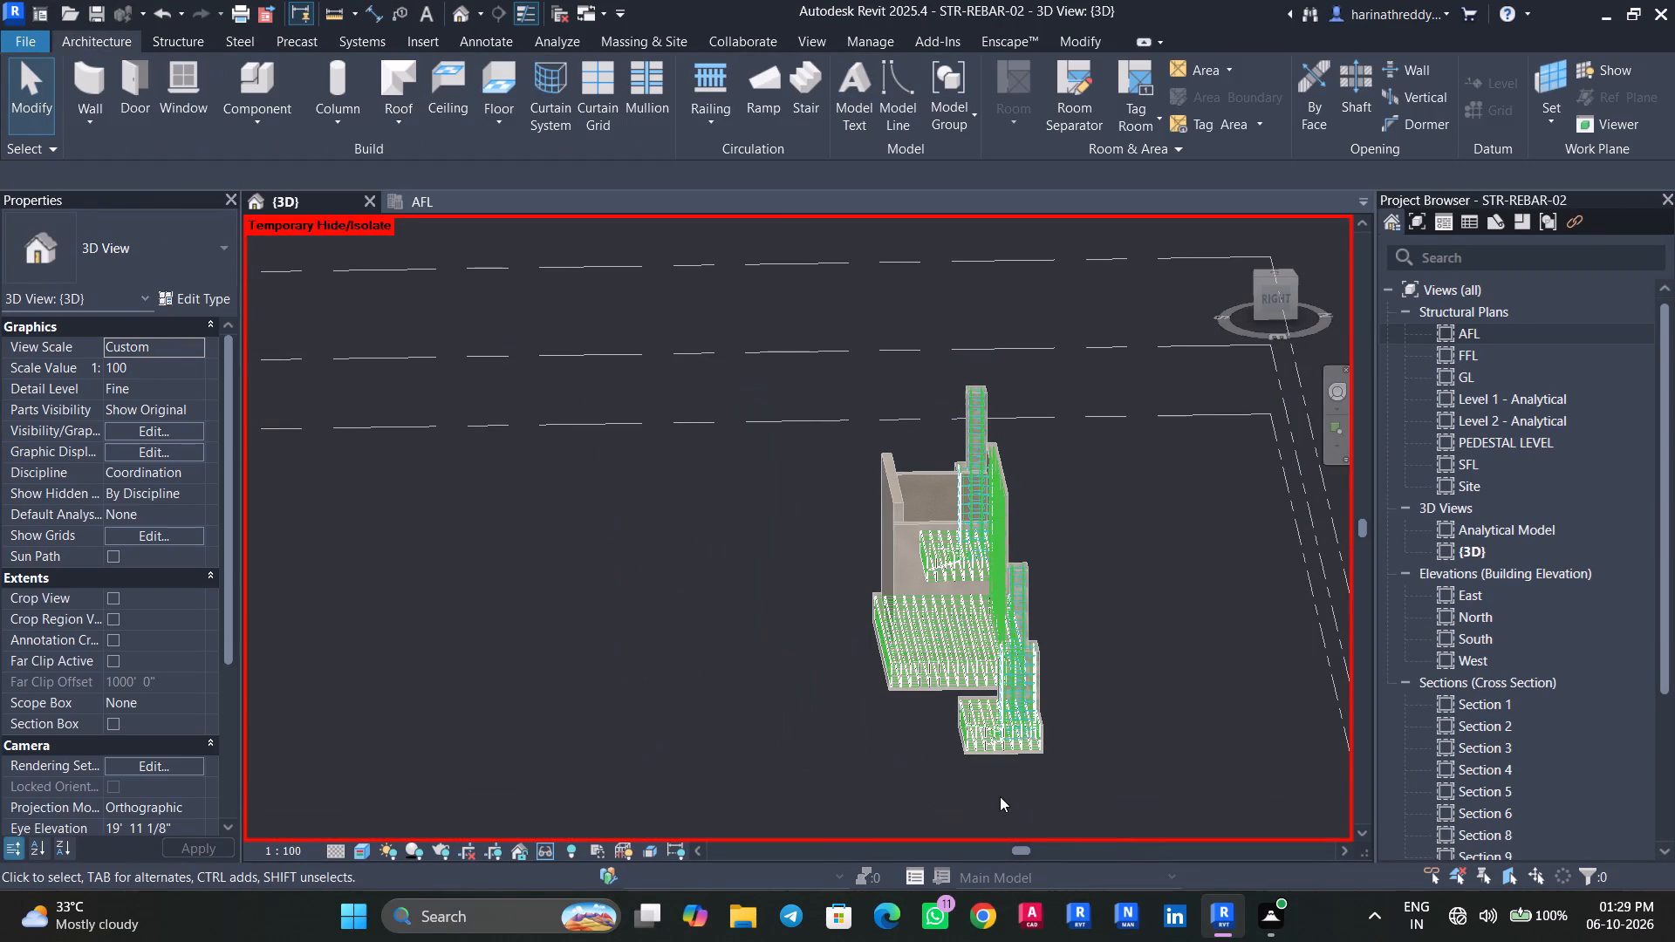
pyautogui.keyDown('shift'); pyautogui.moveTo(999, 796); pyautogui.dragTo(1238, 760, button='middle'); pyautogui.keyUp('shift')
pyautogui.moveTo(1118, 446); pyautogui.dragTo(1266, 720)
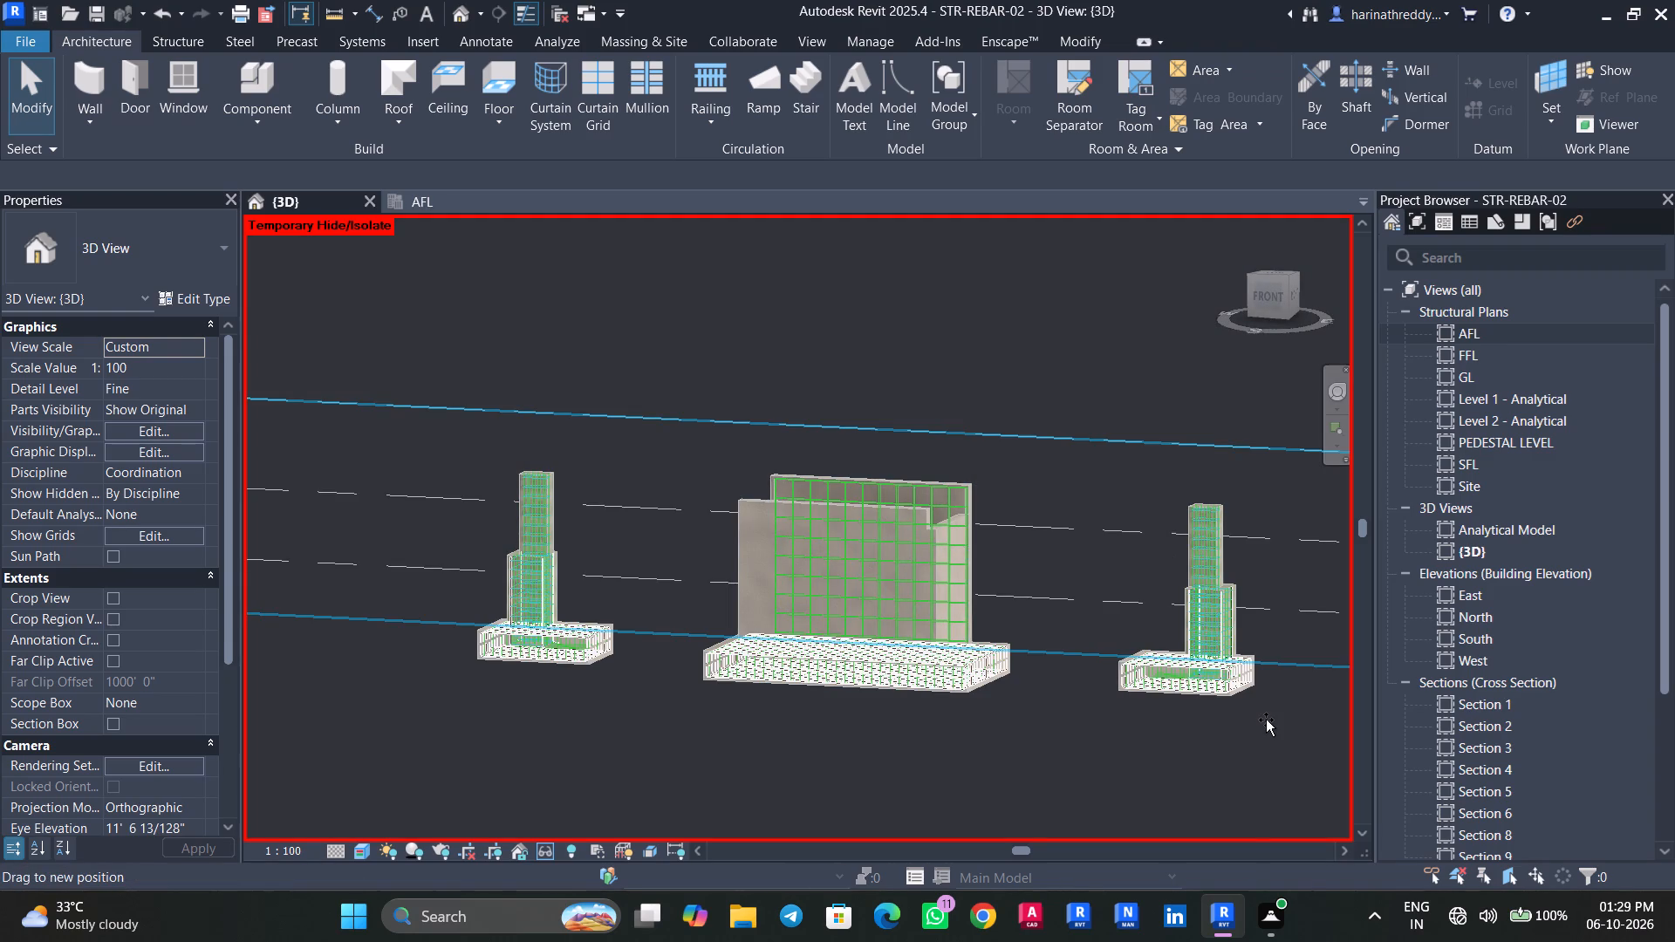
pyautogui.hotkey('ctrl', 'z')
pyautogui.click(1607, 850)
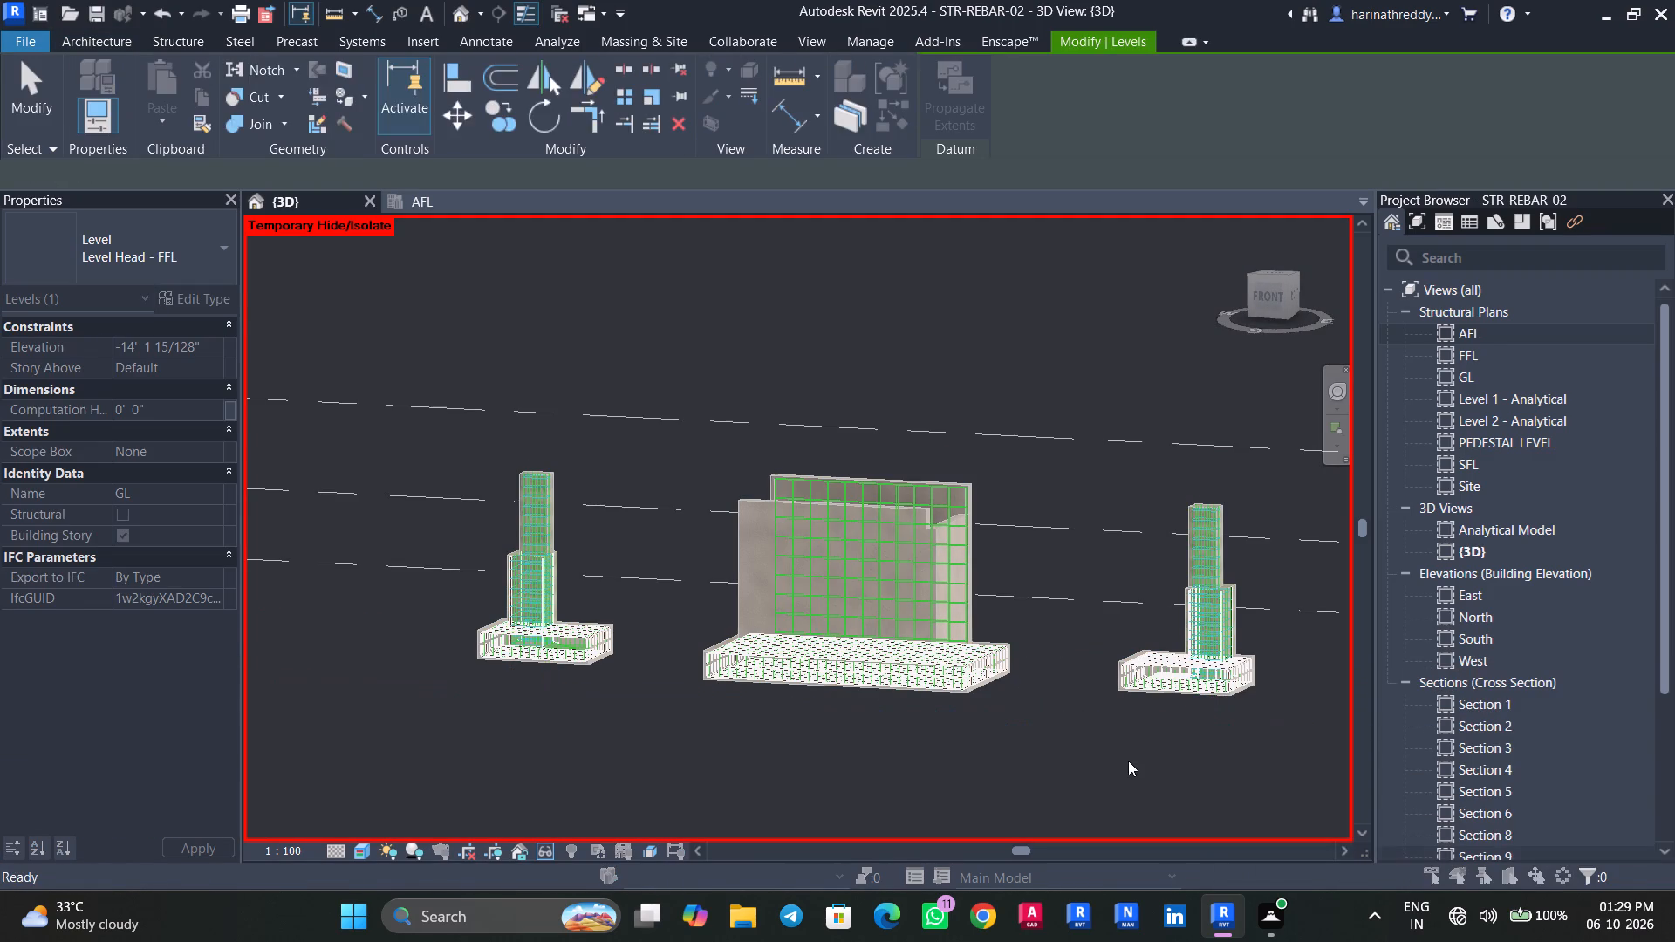
# Temporarily hide the two isolated footings with column stubs on either side of the RT wall footing.
pyautogui.keyDown('shift'); pyautogui.moveTo(1140, 751); pyautogui.dragTo(1216, 747, button='middle'); pyautogui.keyUp('shift')
pyautogui.keyDown('shift'); pyautogui.moveTo(1181, 741); pyautogui.dragTo(1090, 768, button='middle'); pyautogui.keyUp('shift')
pyautogui.scroll(9, 1223, 586)
pyautogui.scroll(-1, 1223, 586)
pyautogui.scroll(2, 1223, 586)
pyautogui.scroll(-10, 1223, 586)
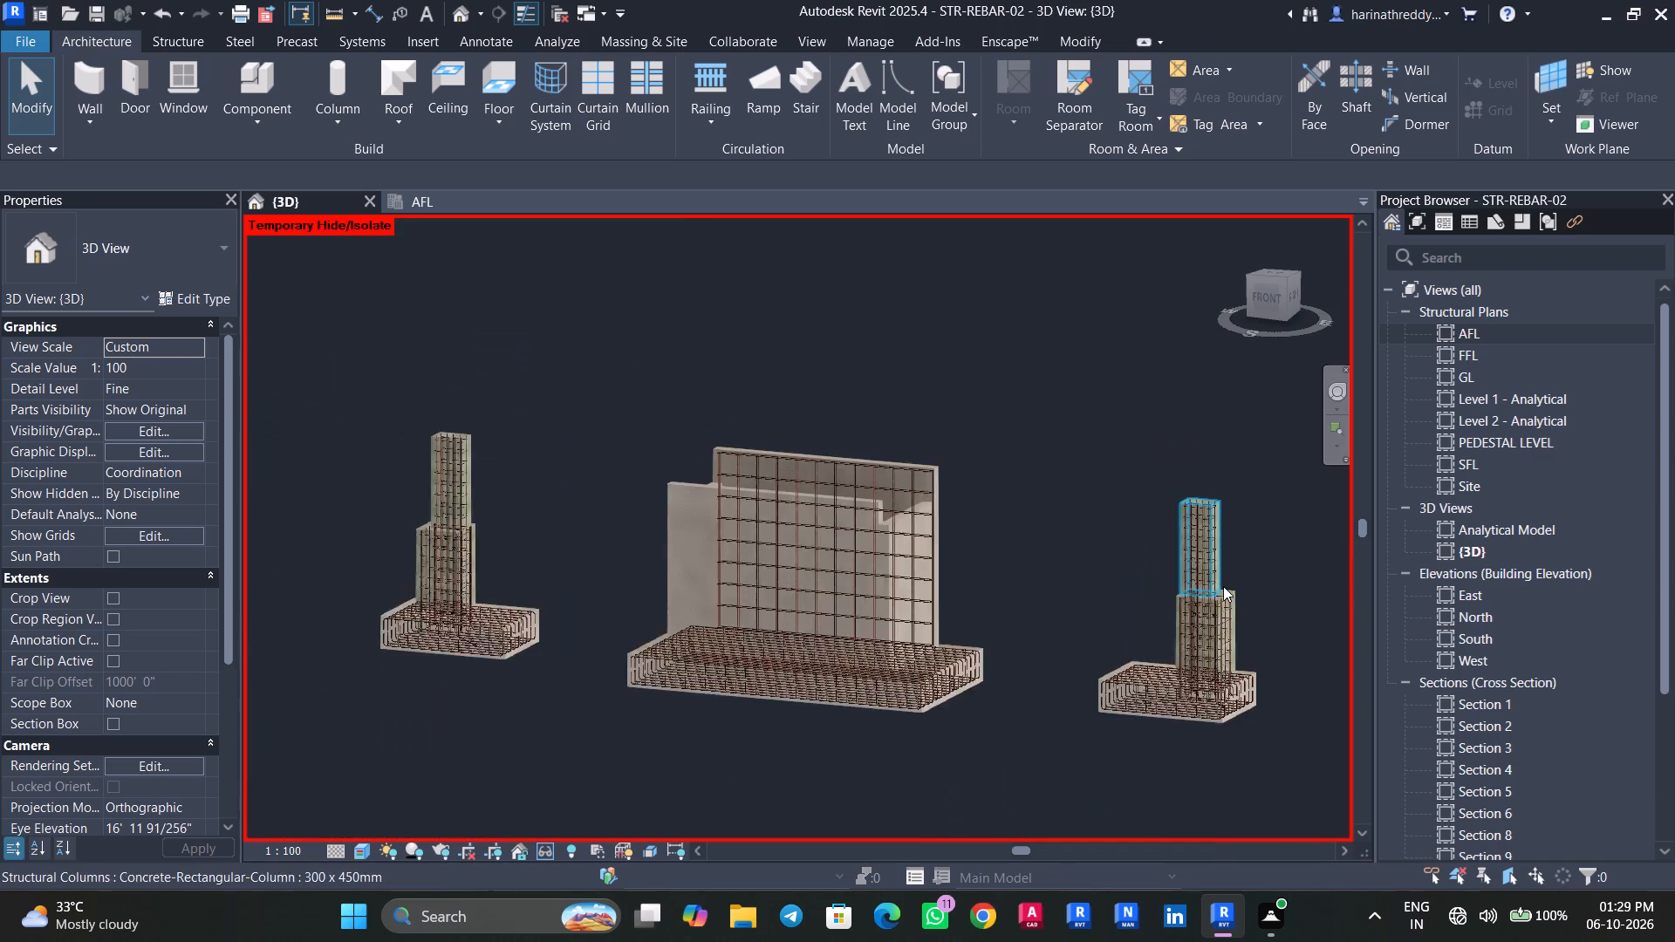
pyautogui.keyDown('shift'); pyautogui.moveTo(1129, 741); pyautogui.dragTo(1193, 733, button='middle'); pyautogui.keyUp('shift')
pyautogui.moveTo(1101, 444); pyautogui.dragTo(1291, 760)
pyautogui.write('HH')
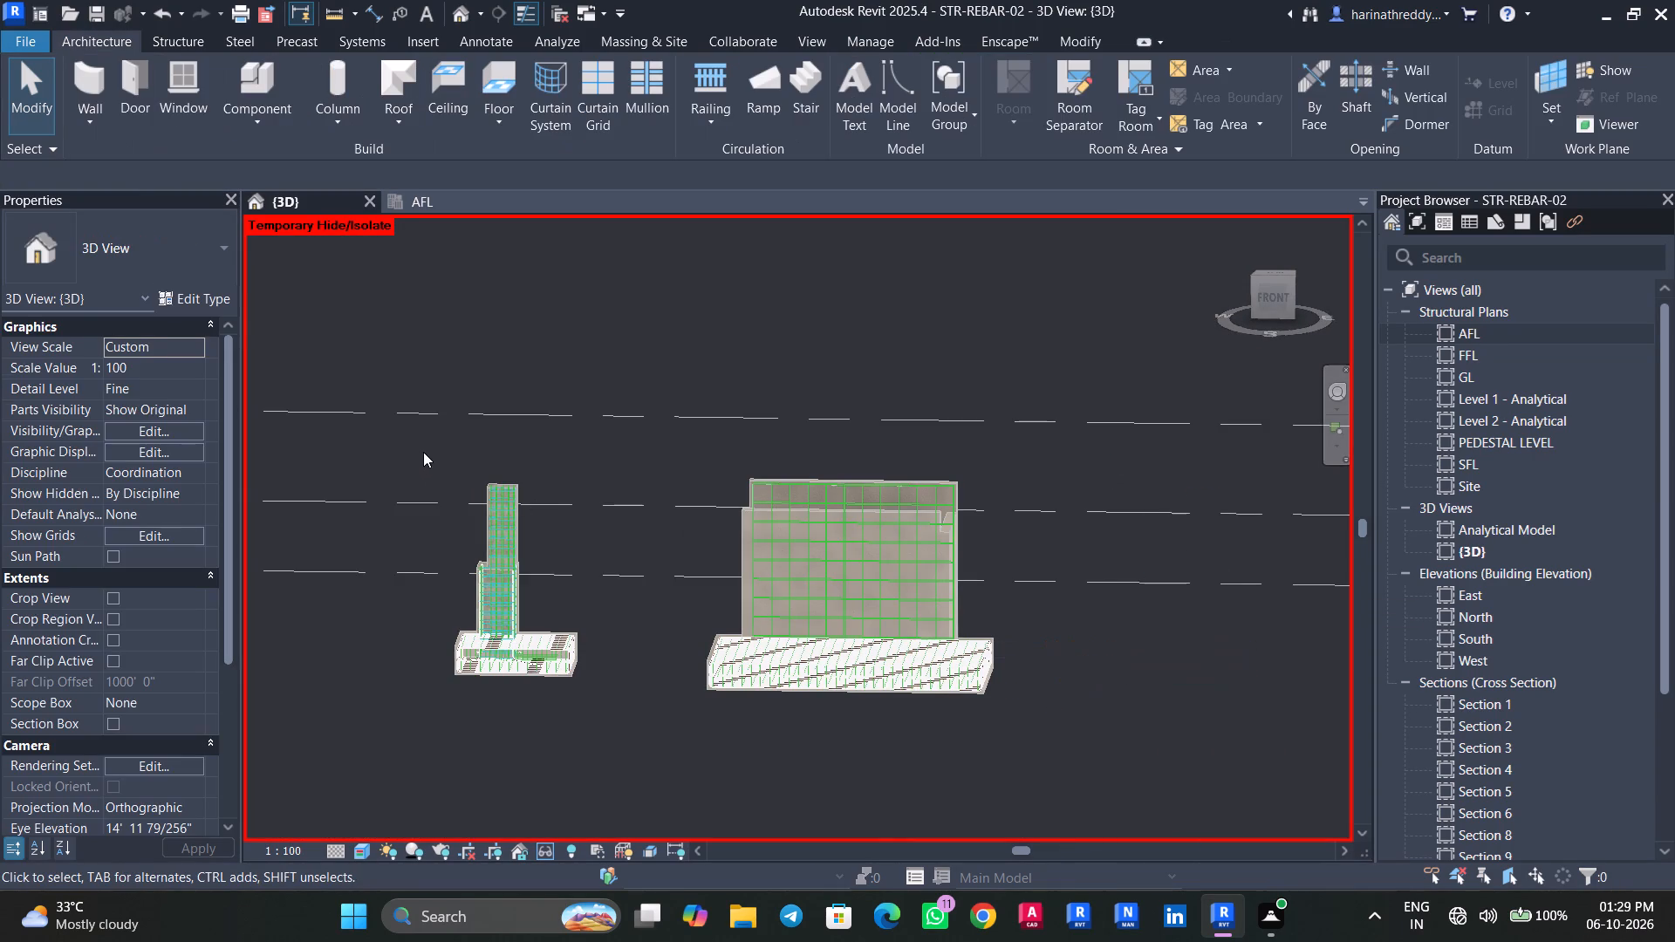
pyautogui.moveTo(423, 452); pyautogui.dragTo(596, 745)
pyautogui.press('h')
pyautogui.press('h')
# In the right view, make the short side RT wall structural and start an area reinforcement sketch on it.
pyautogui.keyDown('shift'); pyautogui.moveTo(1089, 592); pyautogui.dragTo(1075, 598, button='middle'); pyautogui.keyUp('shift')
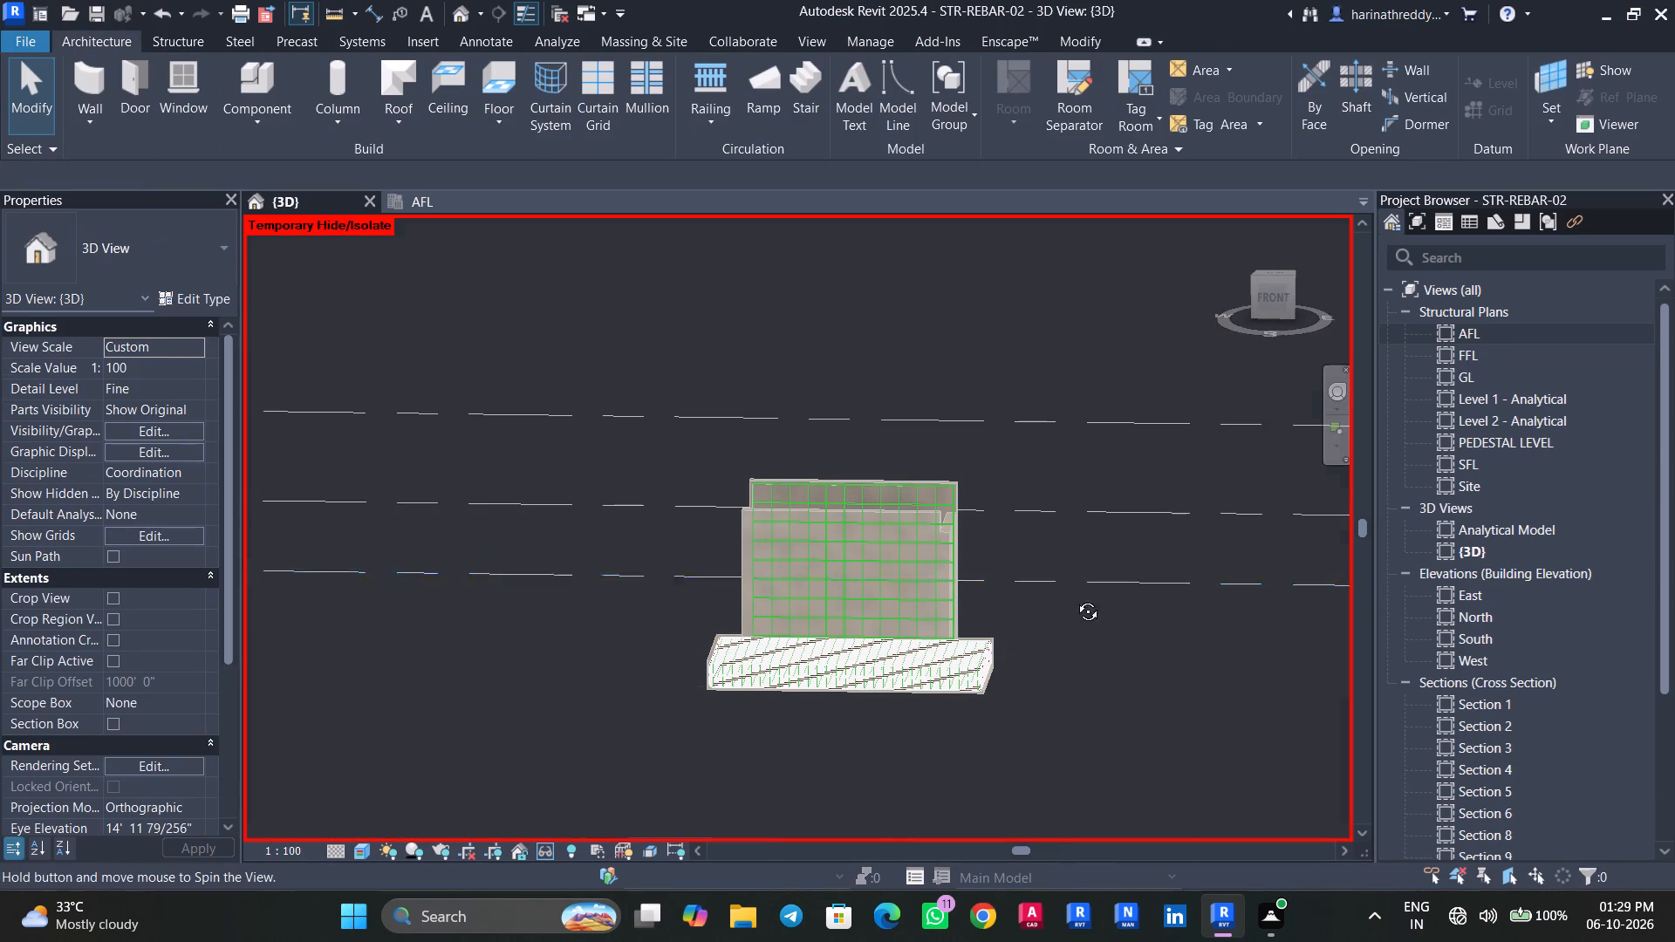
pyautogui.keyDown('shift'); pyautogui.moveTo(1075, 598); pyautogui.dragTo(831, 659, button='middle'); pyautogui.keyUp('shift')
pyautogui.scroll(3, 955, 549)
pyautogui.click(1283, 304)
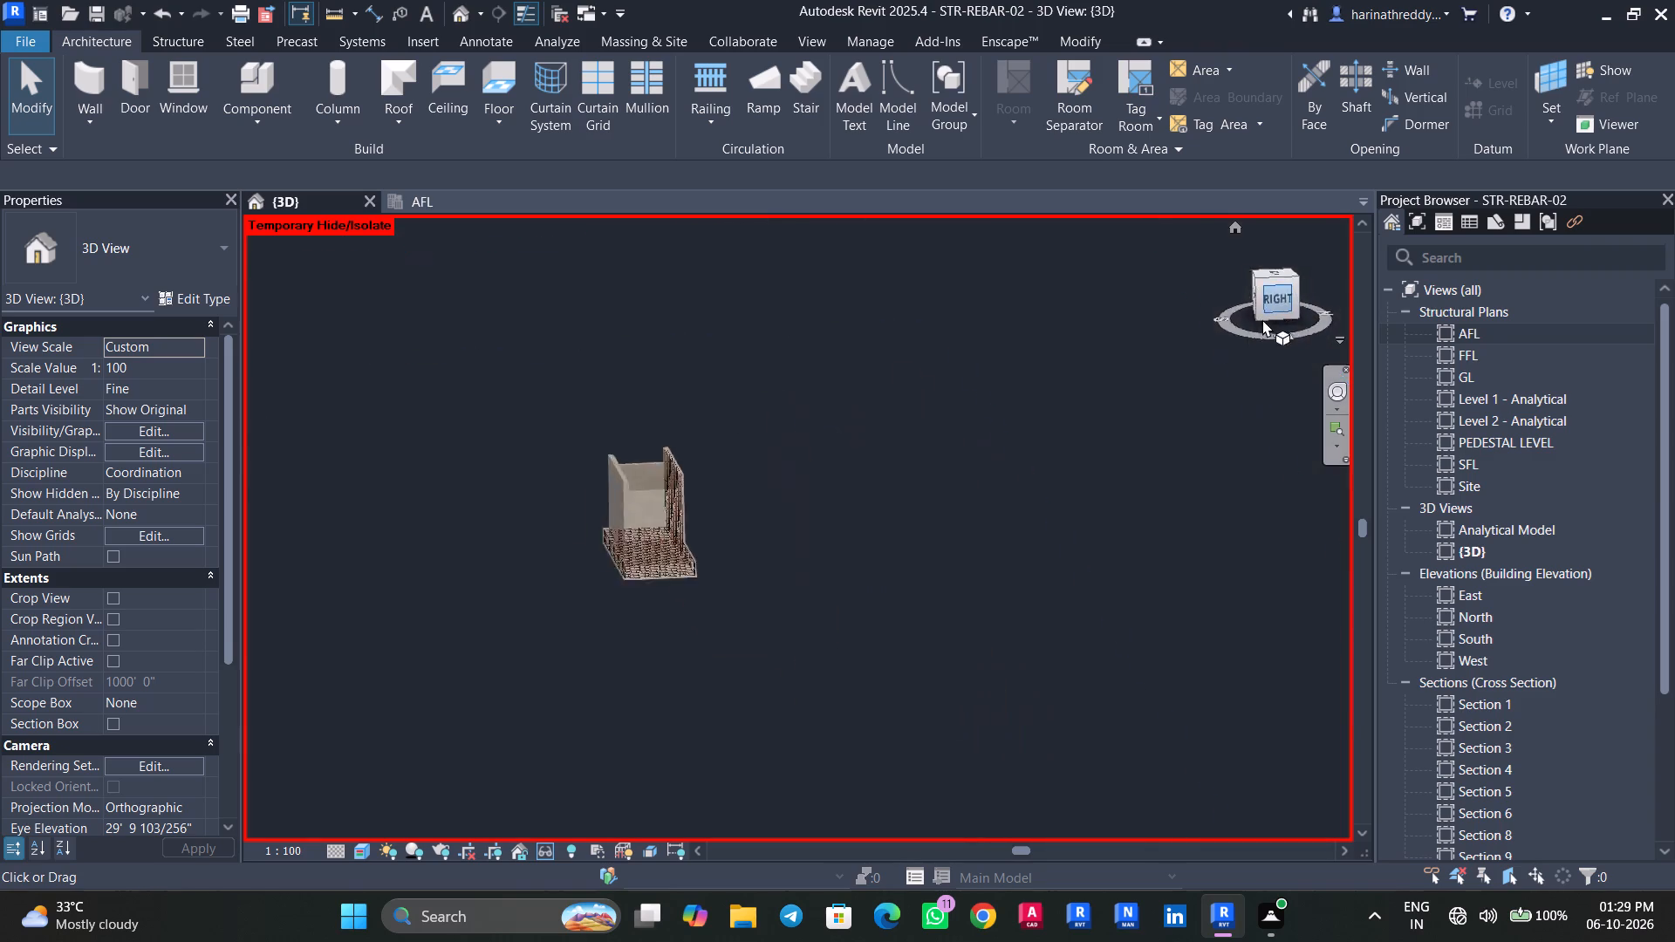
pyautogui.scroll(6, 835, 515)
pyautogui.click(862, 543)
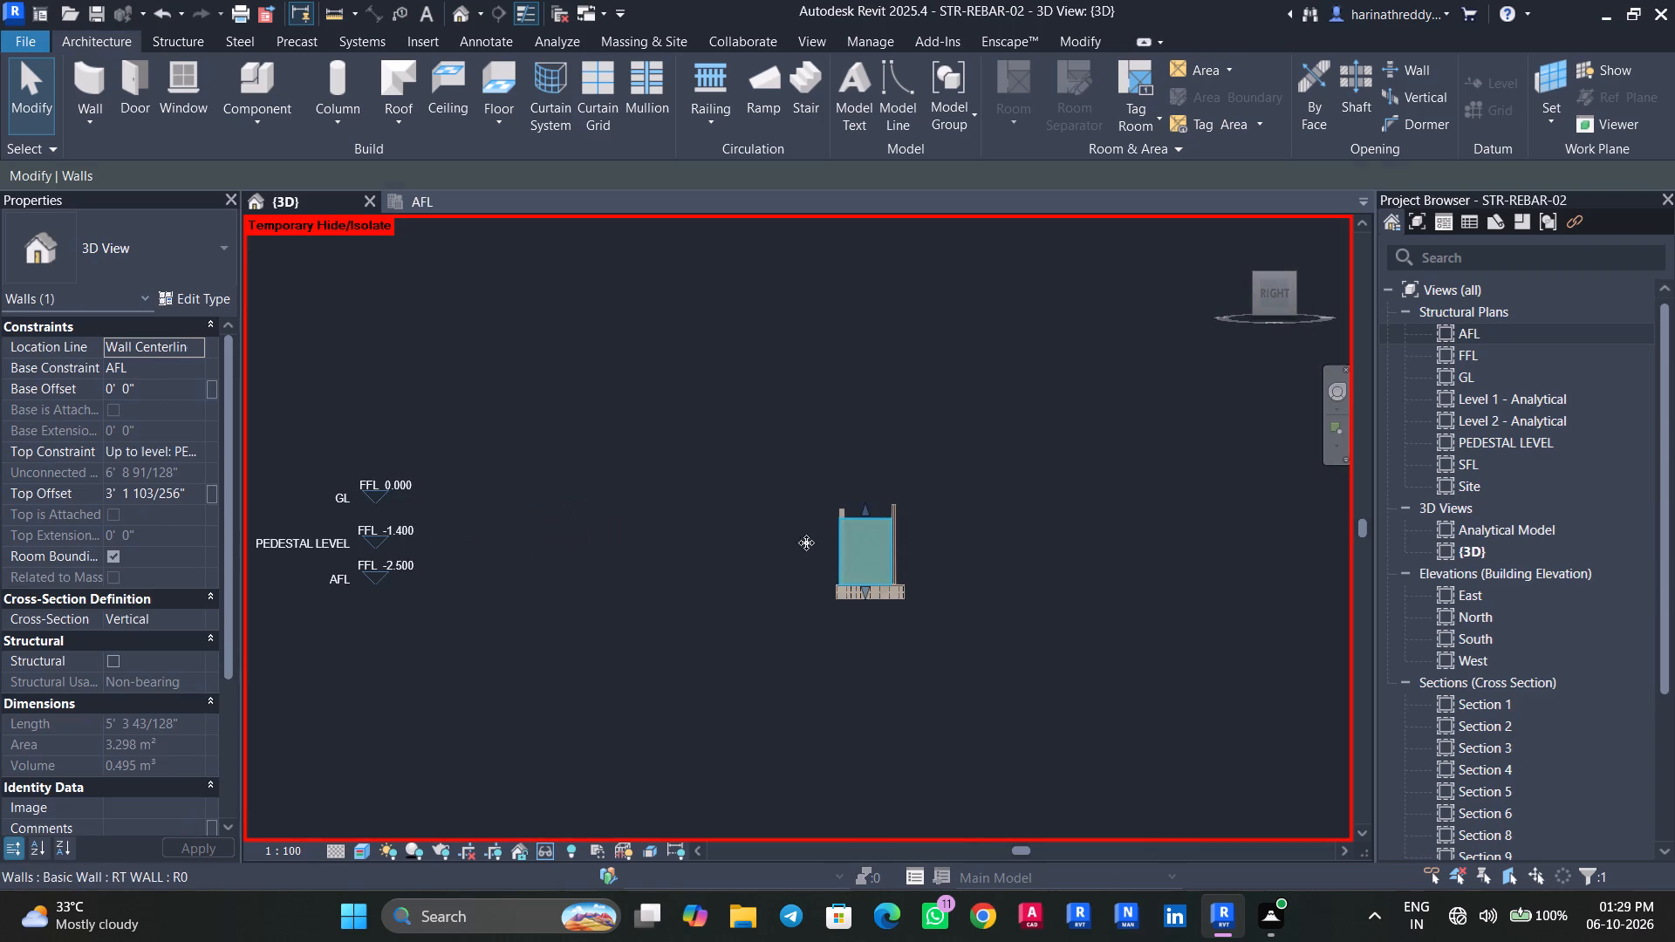
pyautogui.click(116, 659)
pyautogui.scroll(9, 908, 555)
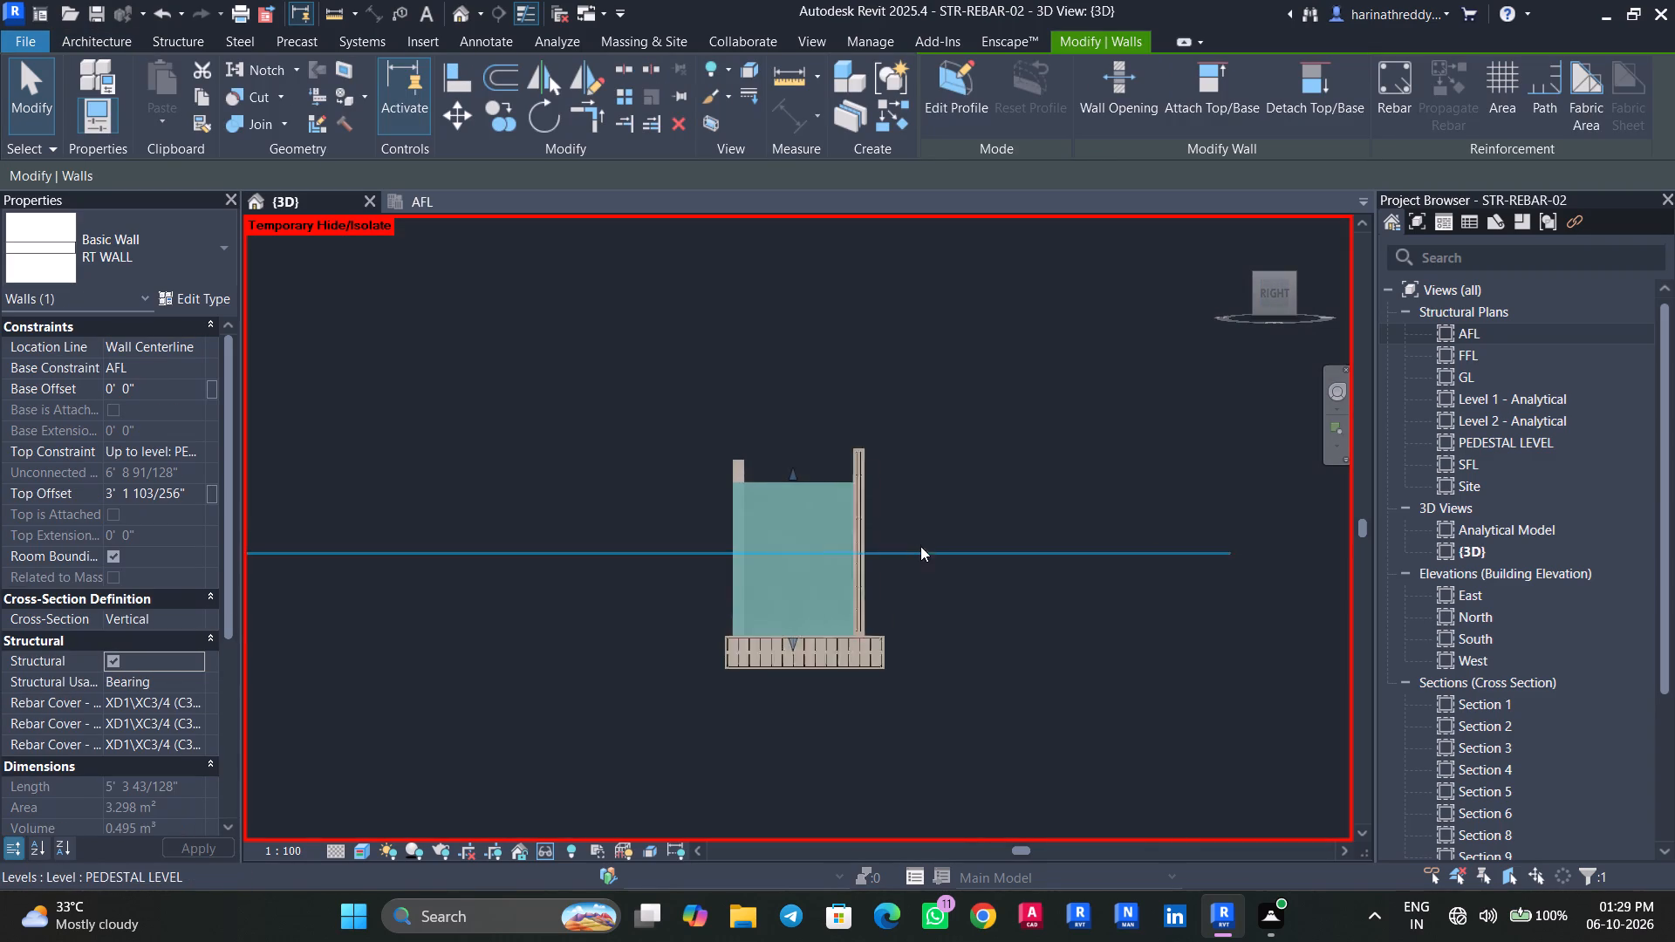
pyautogui.scroll(1, 920, 546)
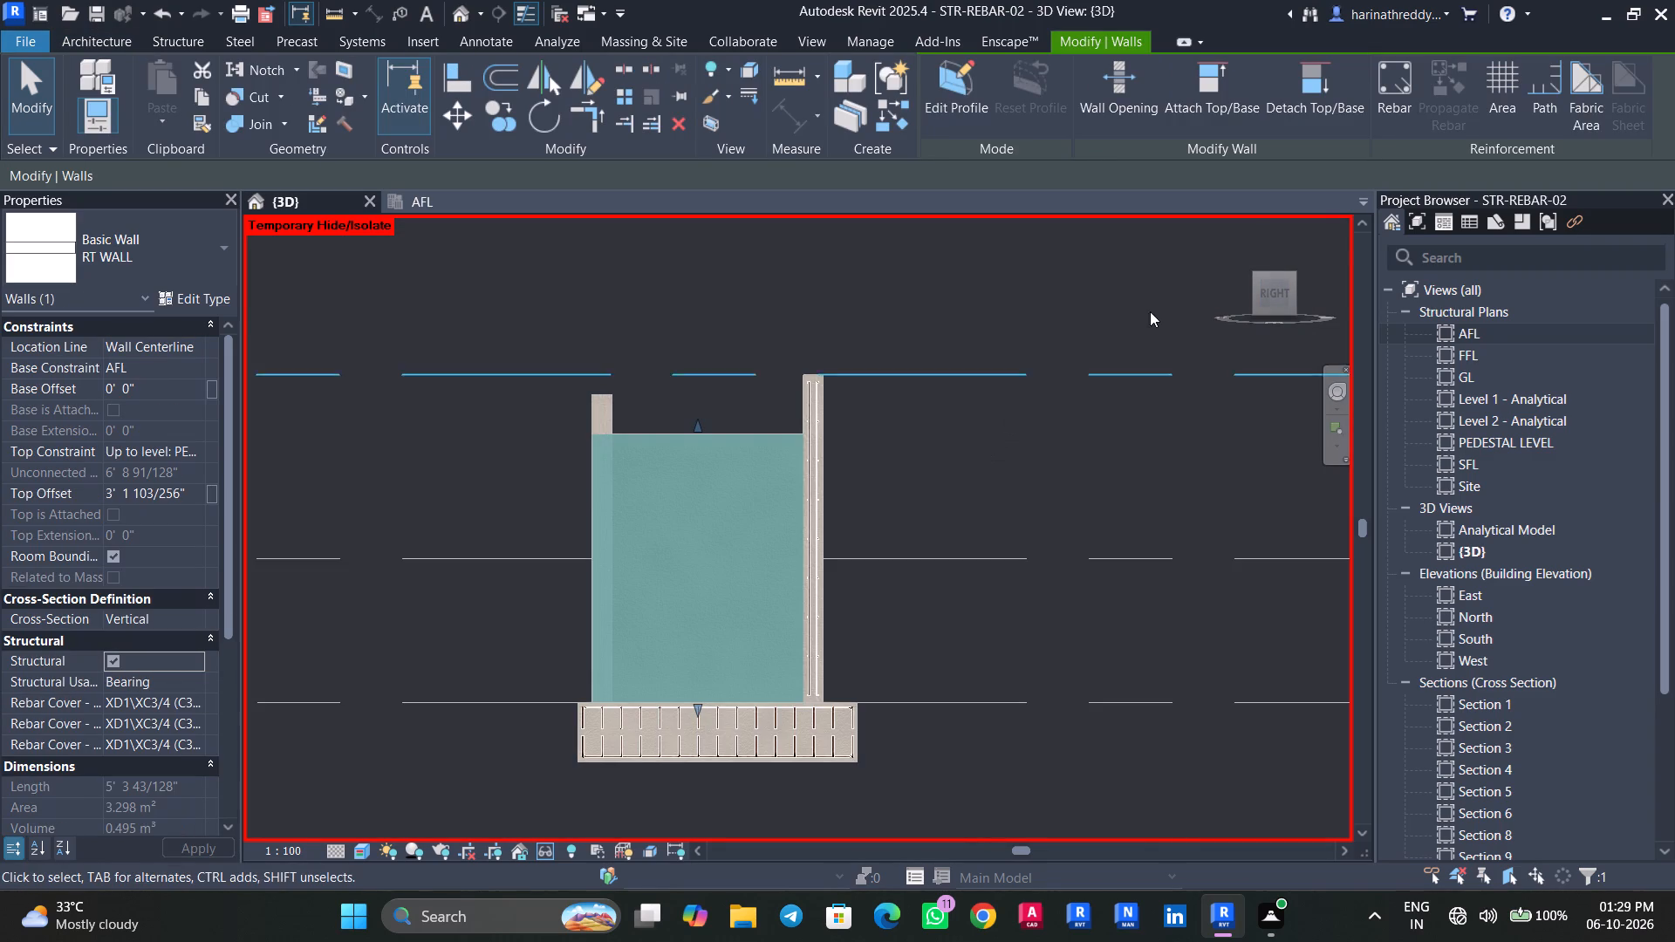
pyautogui.click(1509, 102)
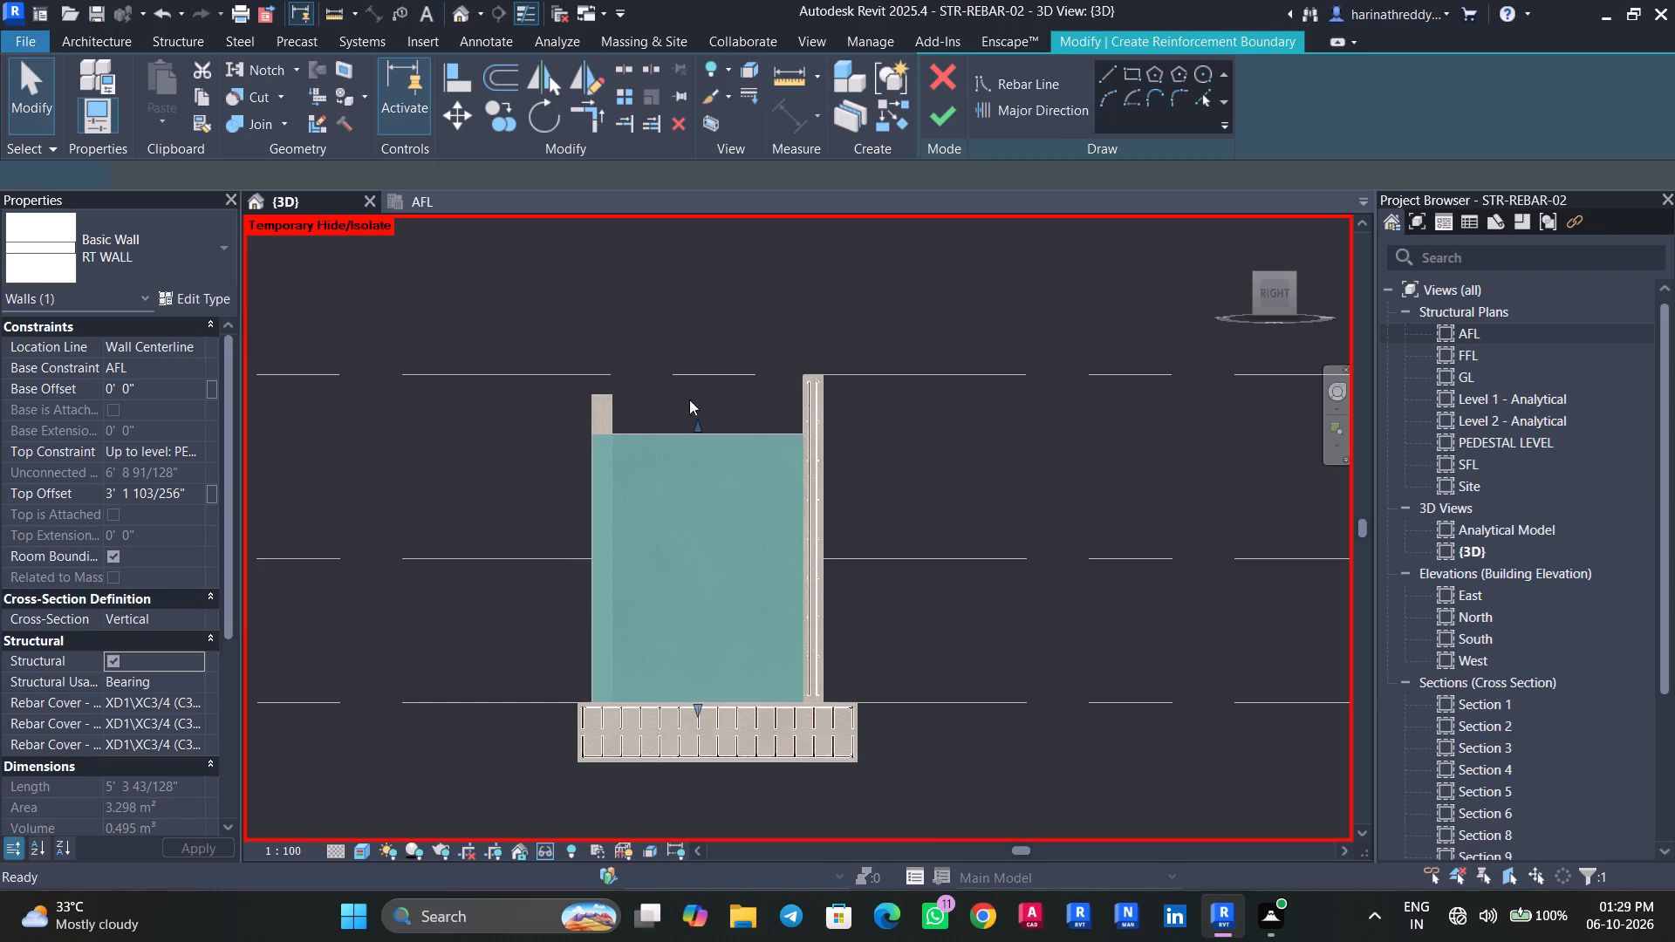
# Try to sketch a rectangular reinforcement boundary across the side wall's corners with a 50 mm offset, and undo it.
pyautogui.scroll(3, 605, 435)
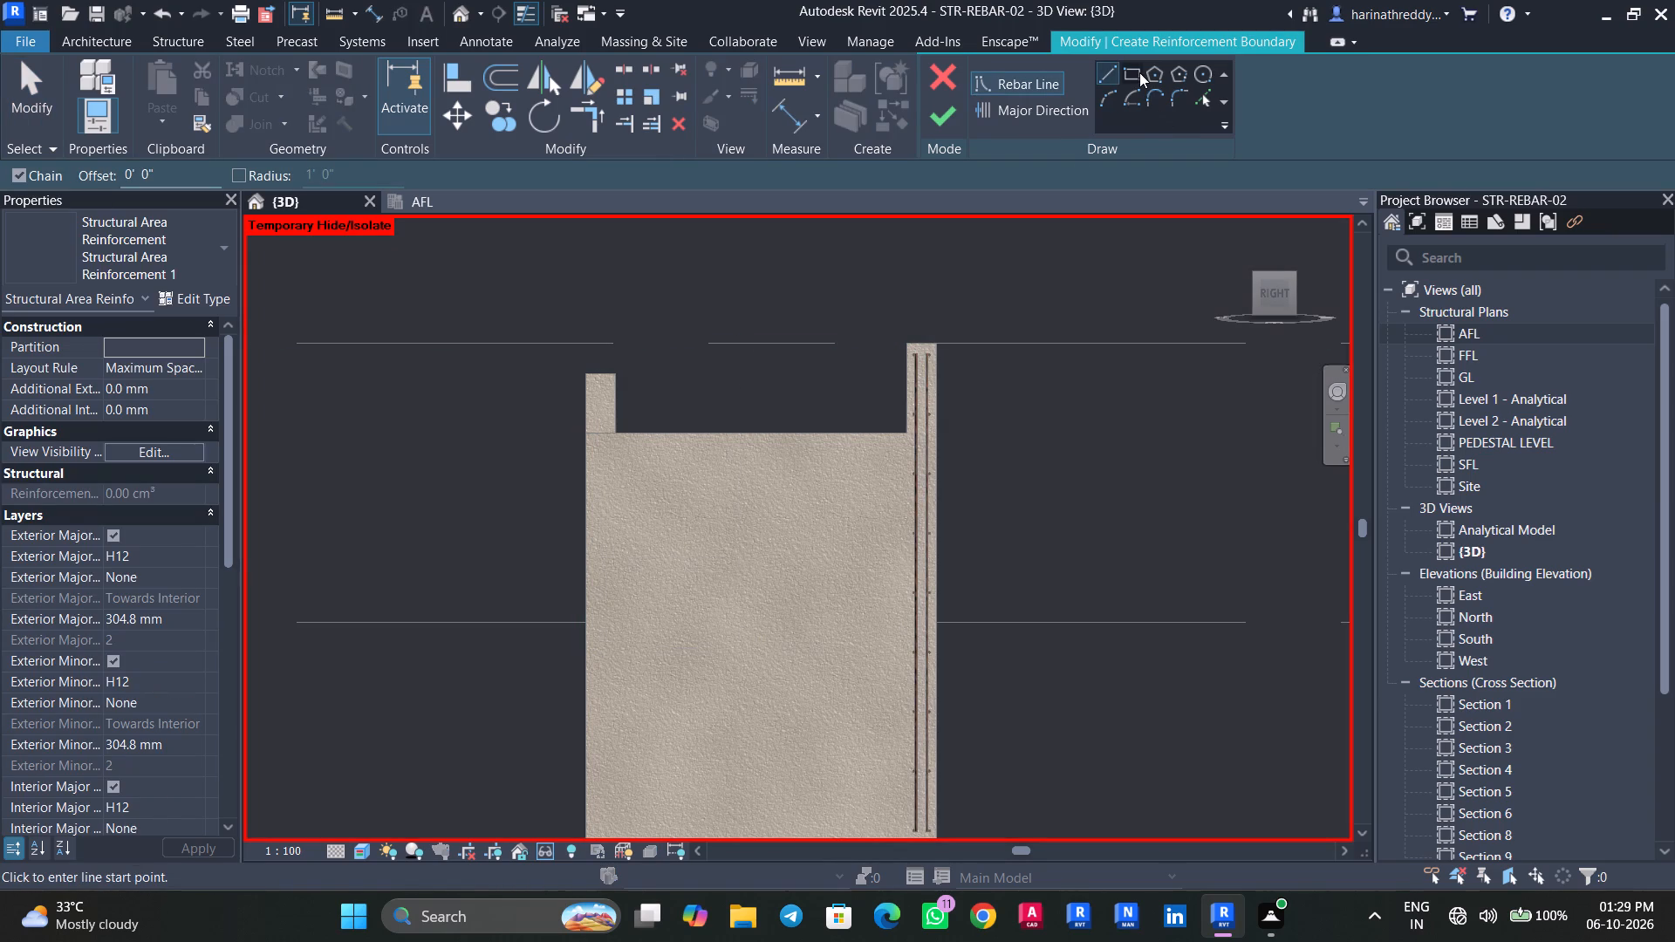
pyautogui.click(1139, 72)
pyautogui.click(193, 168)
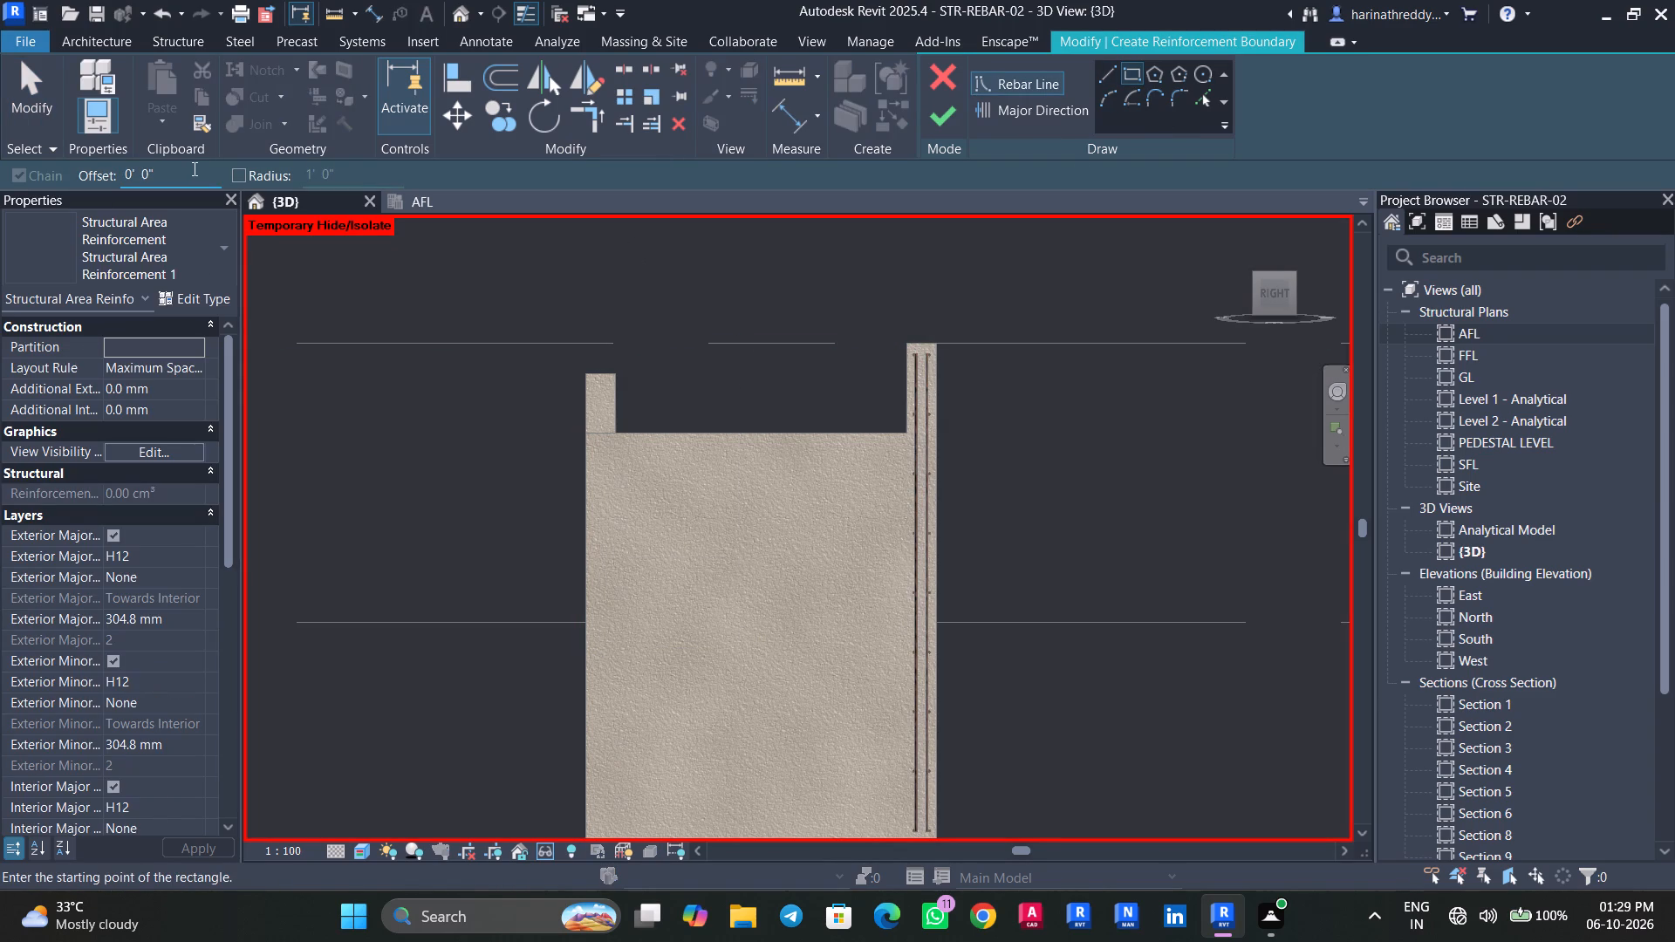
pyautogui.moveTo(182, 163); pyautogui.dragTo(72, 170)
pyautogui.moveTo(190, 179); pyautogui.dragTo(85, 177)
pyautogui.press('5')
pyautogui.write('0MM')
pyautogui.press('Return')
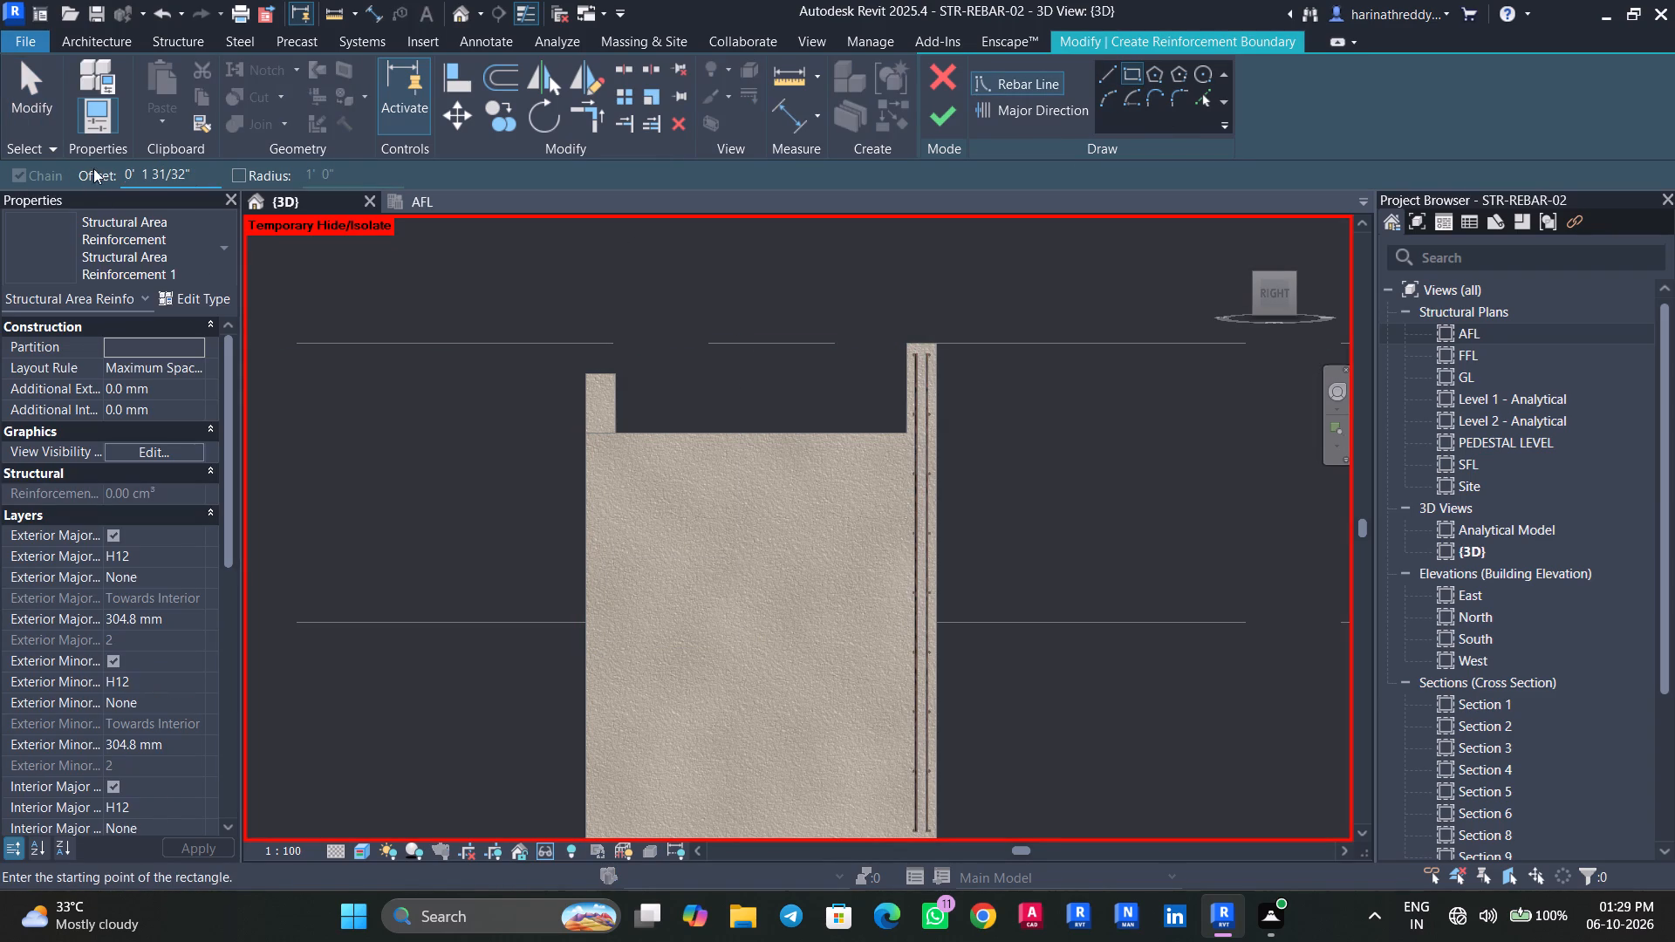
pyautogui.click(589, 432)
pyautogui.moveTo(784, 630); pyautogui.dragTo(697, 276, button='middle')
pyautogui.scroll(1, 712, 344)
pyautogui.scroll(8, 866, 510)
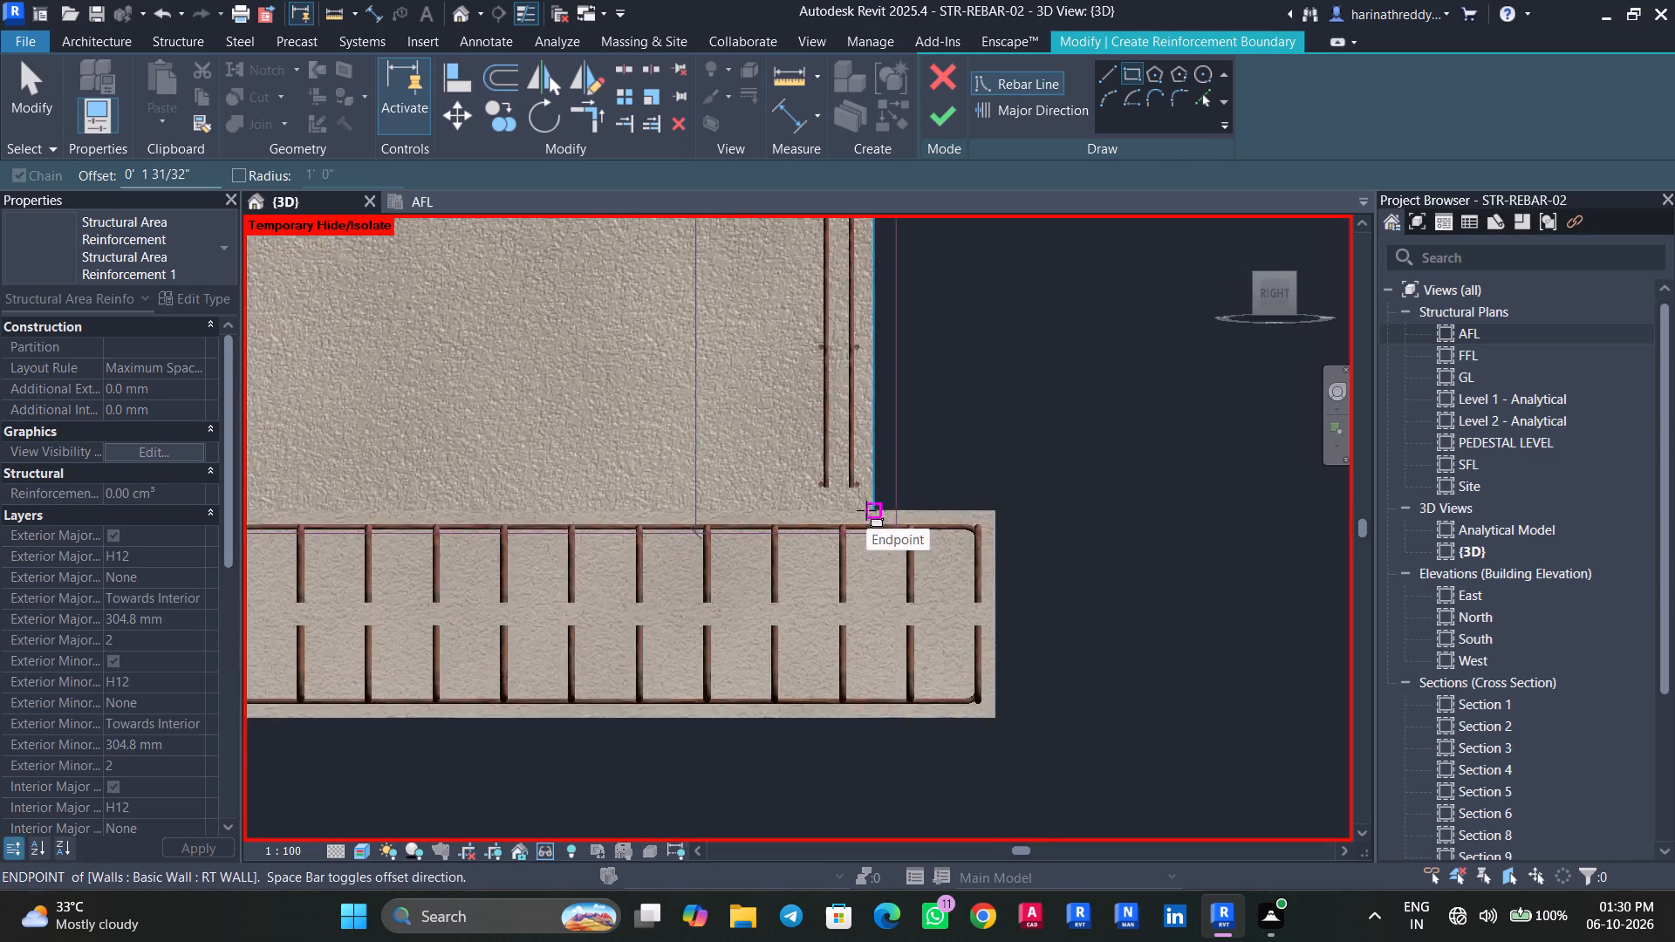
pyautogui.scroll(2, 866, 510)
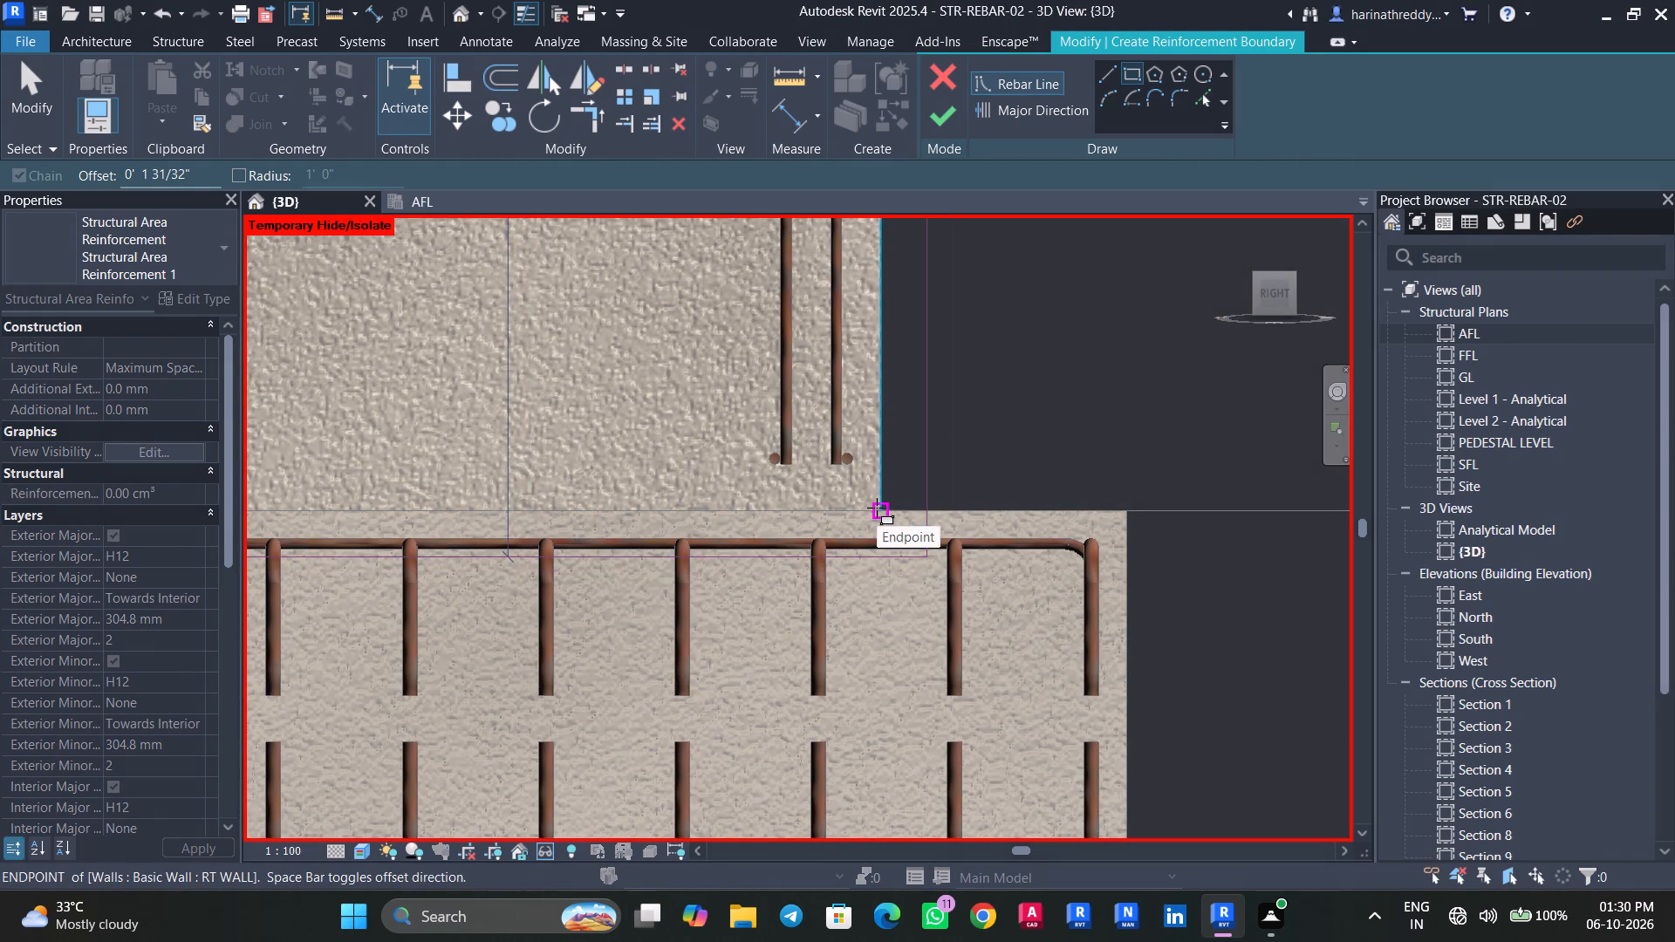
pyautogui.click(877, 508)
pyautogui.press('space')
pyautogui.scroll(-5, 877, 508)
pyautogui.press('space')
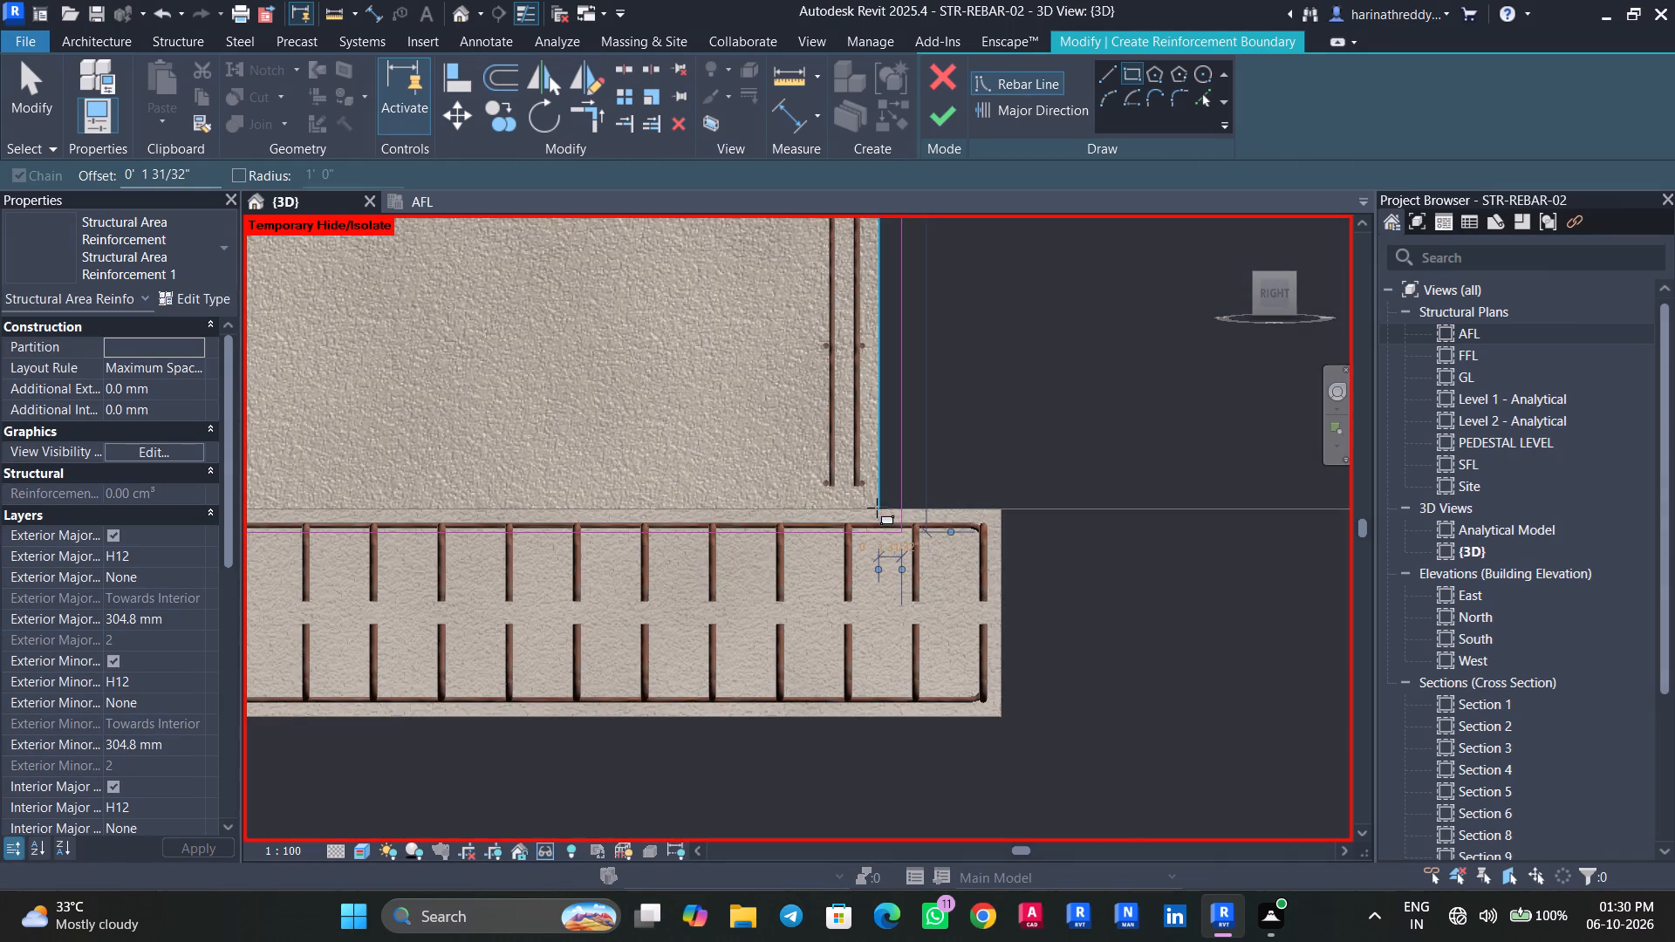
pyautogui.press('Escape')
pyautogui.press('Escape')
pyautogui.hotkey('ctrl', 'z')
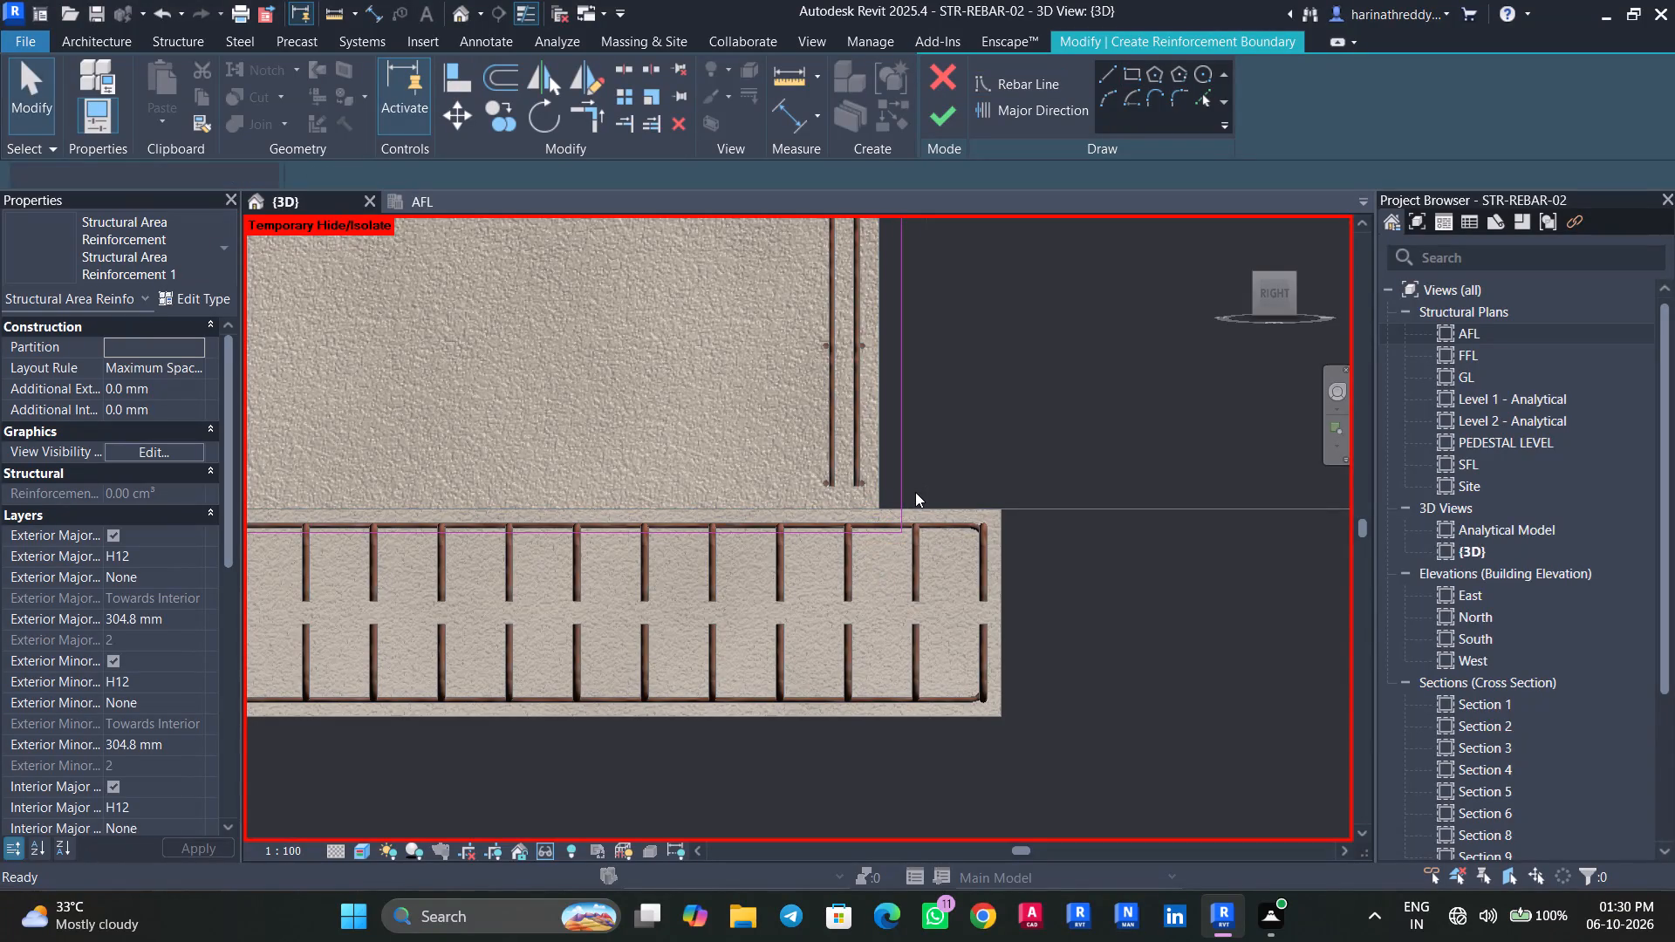
# Sketch a rectangular reinforcement boundary offset 50 mm inside the side RT wall's edges and finish the area reinforcement.
pyautogui.scroll(-4, 917, 476)
pyautogui.click(1131, 71)
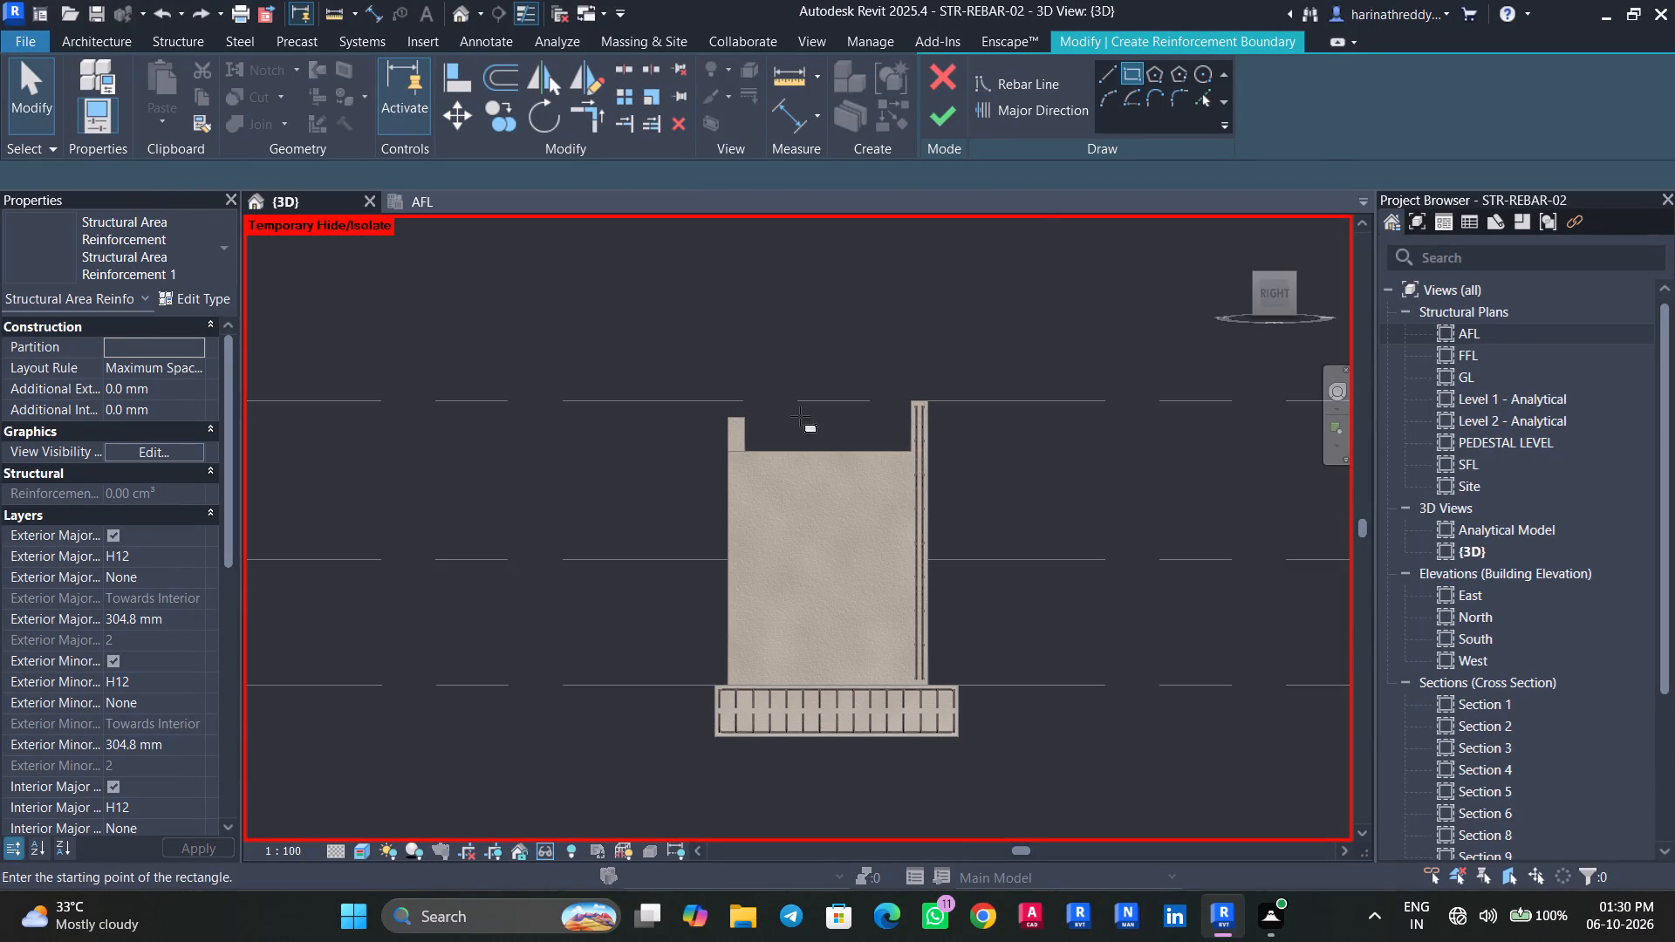
pyautogui.scroll(-1, 780, 430)
pyautogui.scroll(5, 780, 430)
pyautogui.click(694, 467)
pyautogui.press('space')
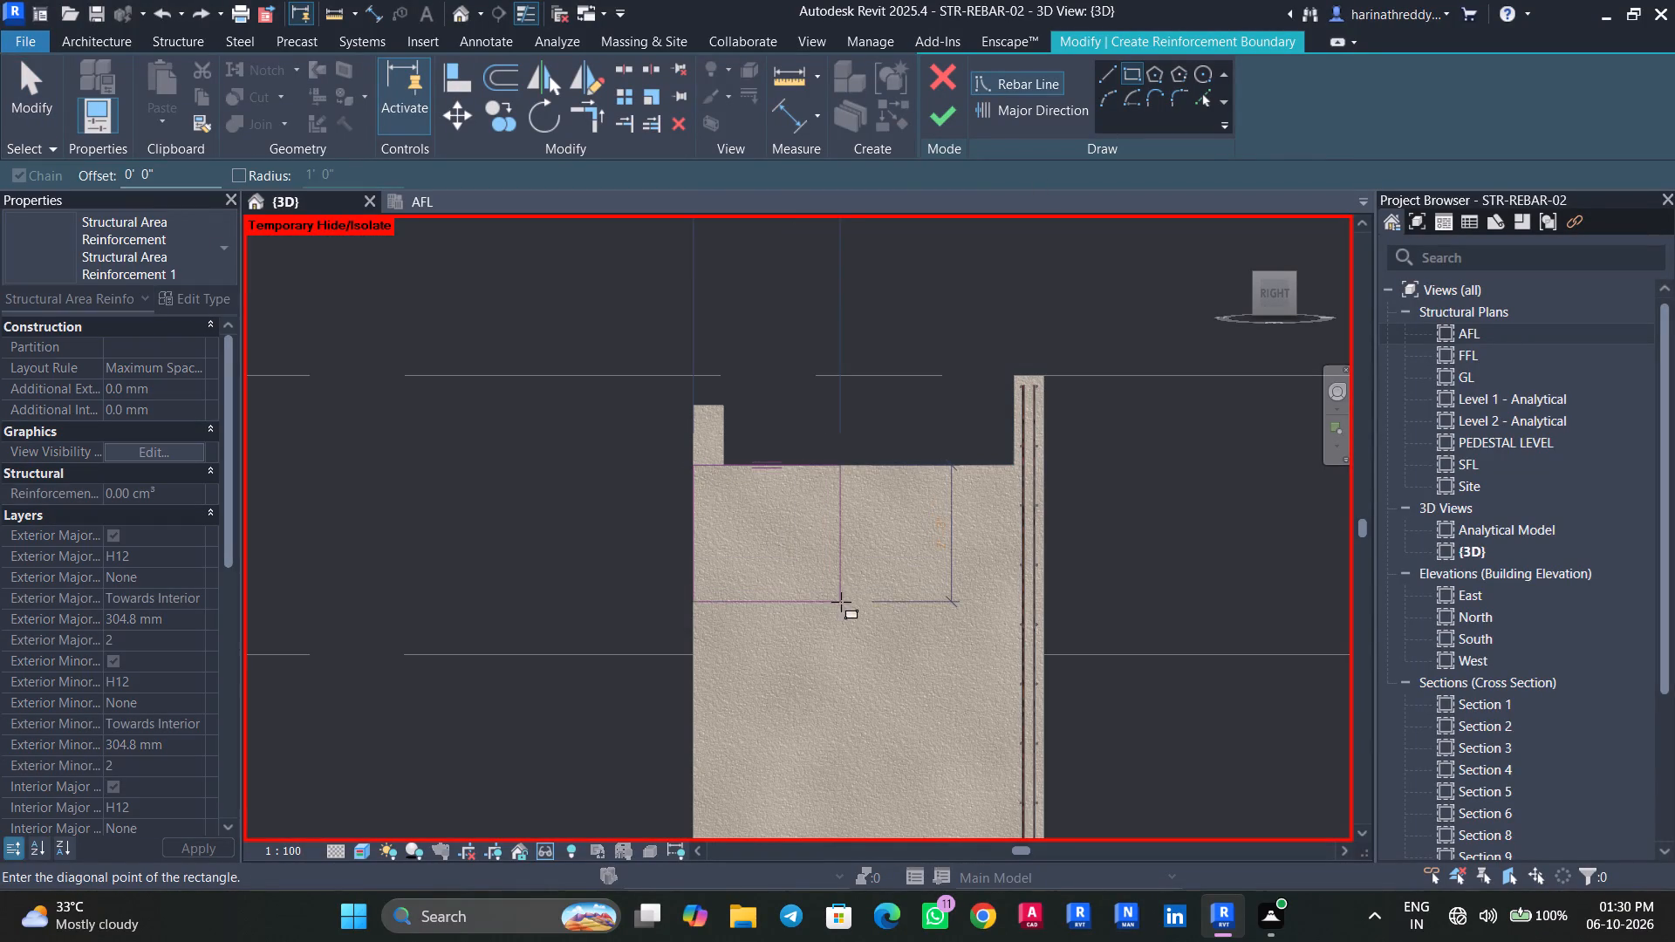
pyautogui.press('Escape')
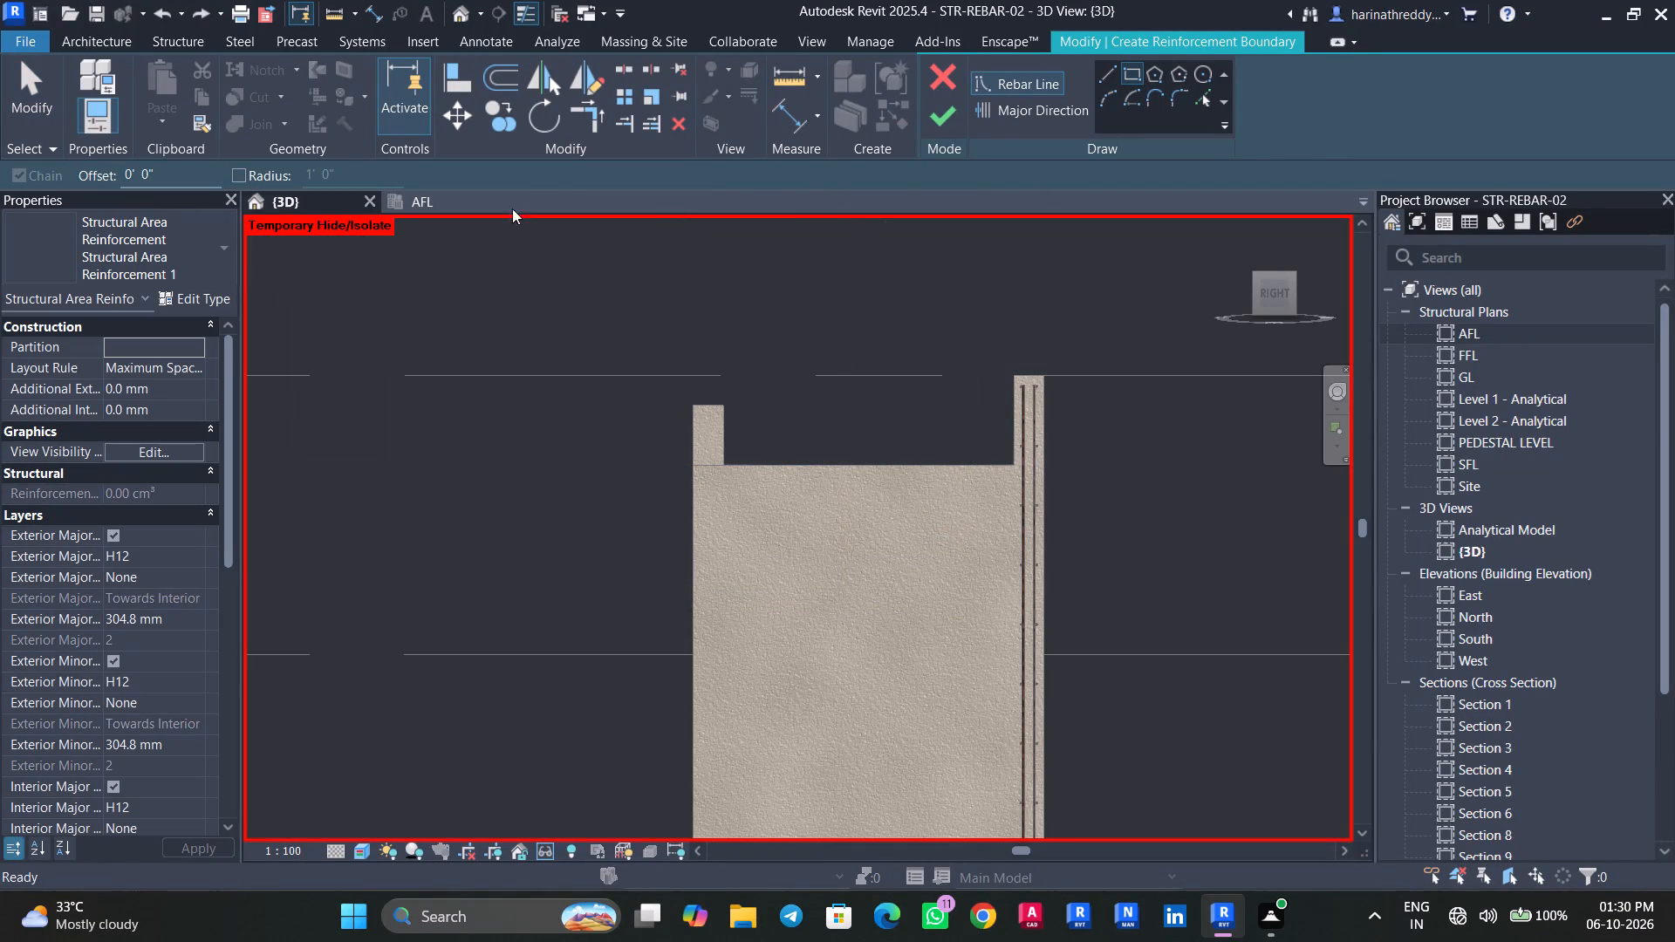
pyautogui.moveTo(196, 173); pyautogui.dragTo(55, 182)
pyautogui.write('50MM')
pyautogui.press('Return')
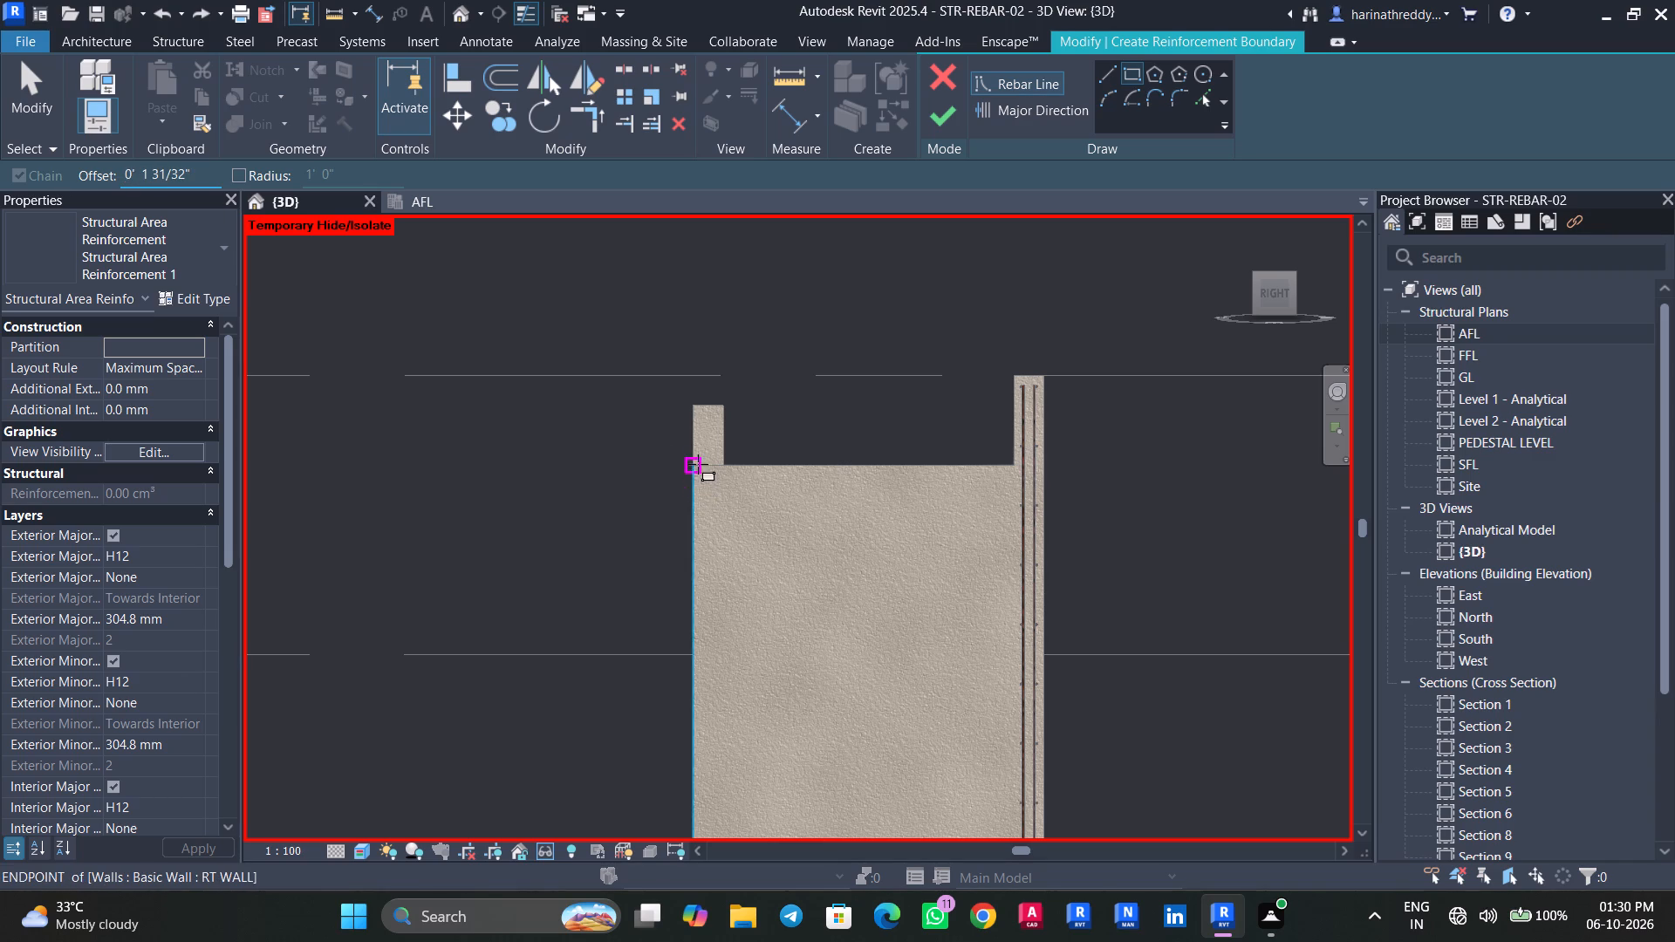
pyautogui.click(698, 464)
pyautogui.press('space')
pyautogui.moveTo(865, 675); pyautogui.dragTo(762, 251, button='middle')
pyautogui.scroll(2, 920, 450)
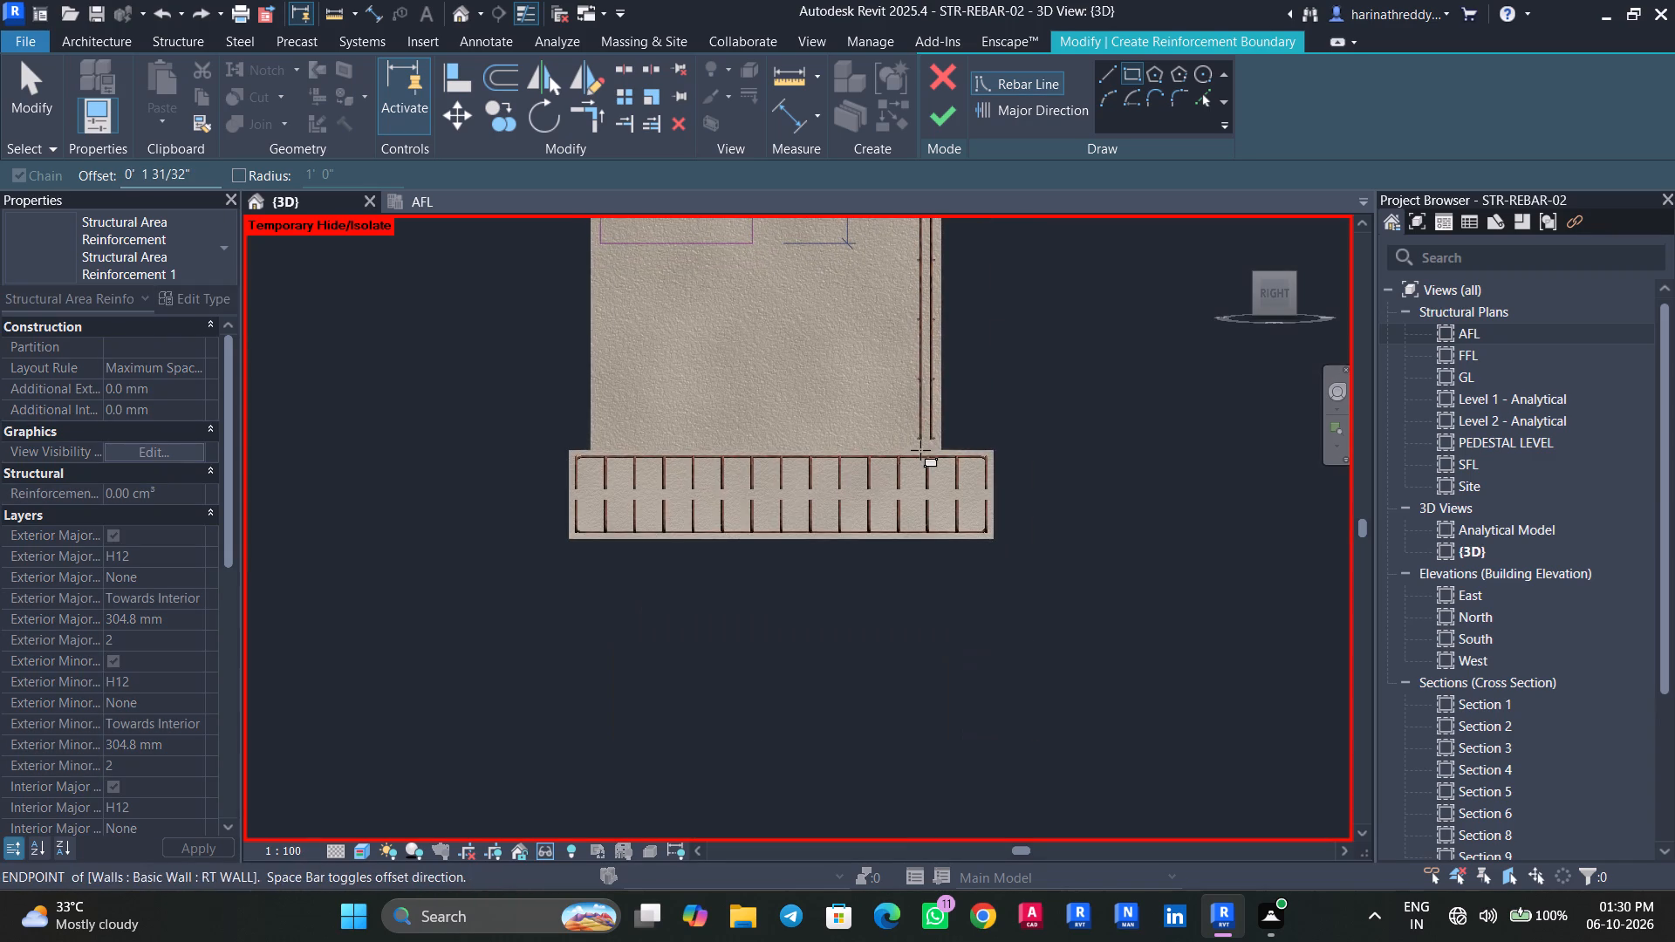
pyautogui.scroll(7, 920, 450)
pyautogui.click(992, 447)
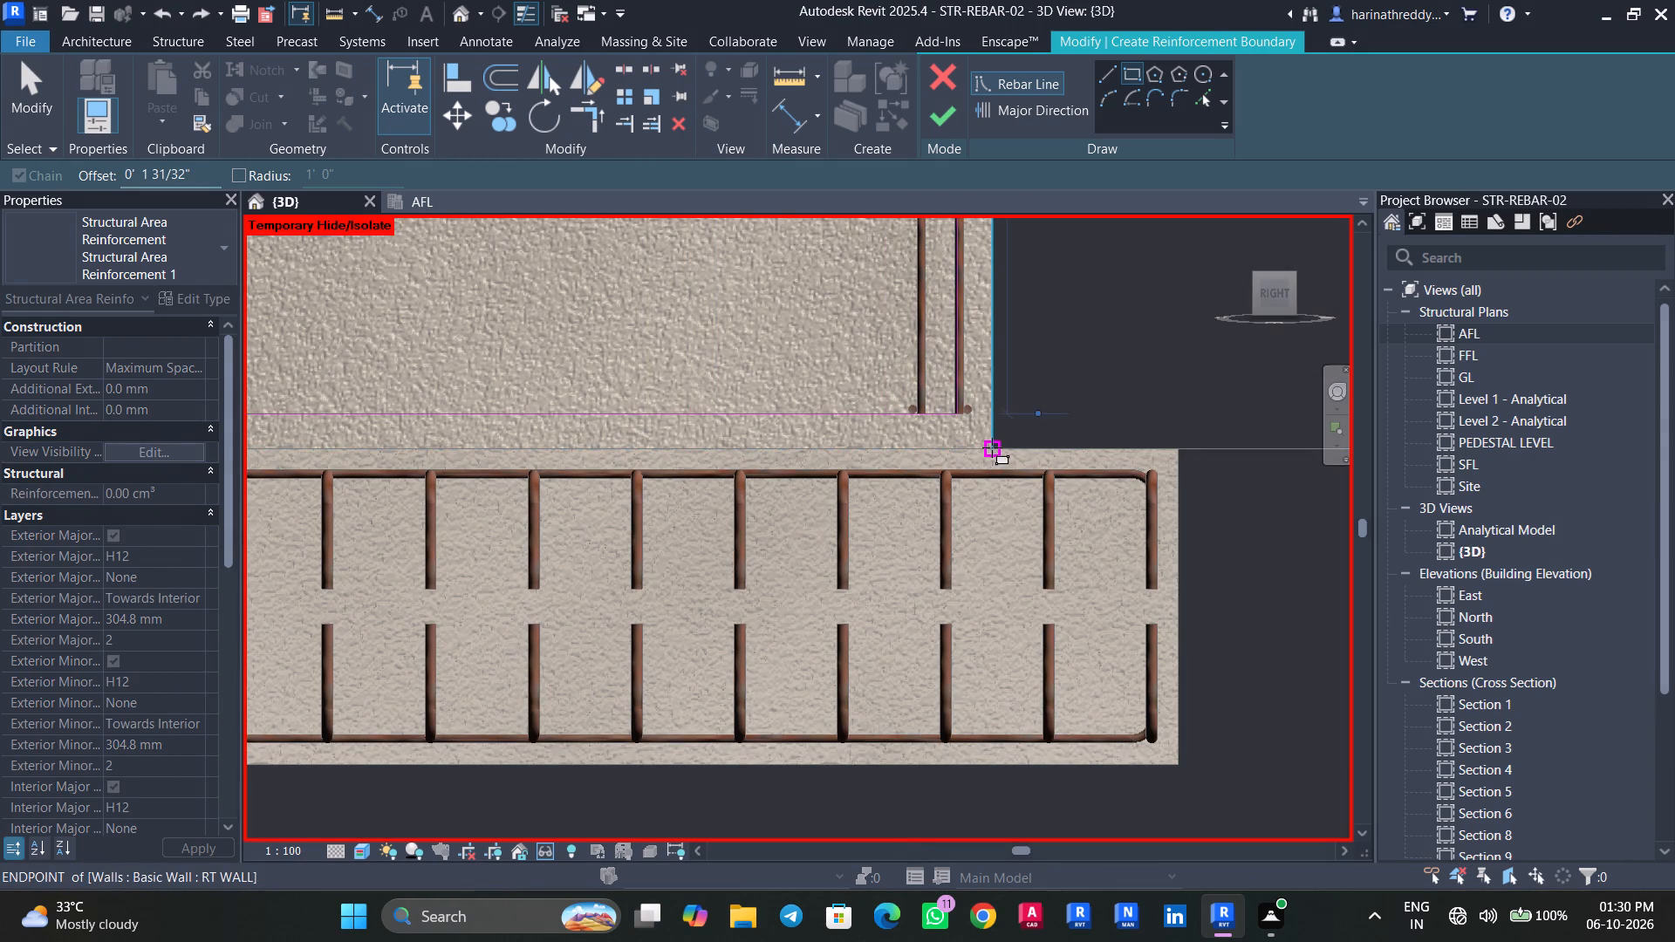
pyautogui.press('Escape')
pyautogui.press('Escape')
pyautogui.scroll(-4, 1085, 386)
pyautogui.click(938, 126)
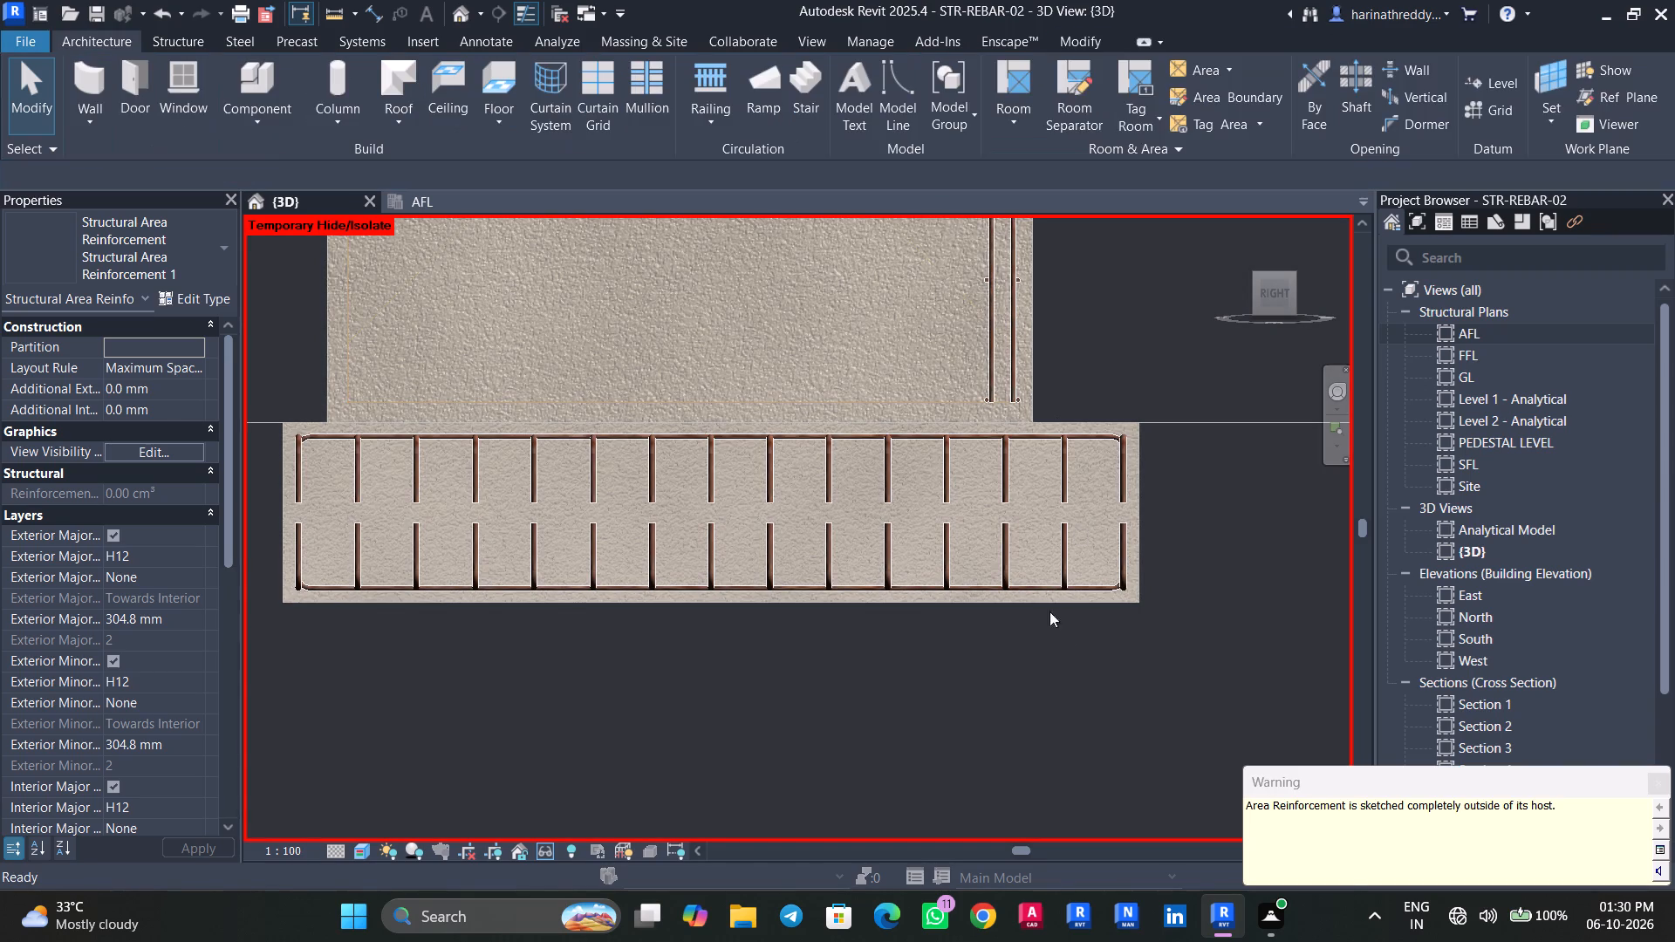
pyautogui.click(1659, 788)
# Set the side RT wall's area reinforcement to show unobscured in the {3D} view.
pyautogui.scroll(-4, 974, 741)
pyautogui.scroll(1, 960, 734)
pyautogui.keyDown('shift'); pyautogui.moveTo(960, 734); pyautogui.dragTo(1077, 823, button='middle'); pyautogui.keyUp('shift')
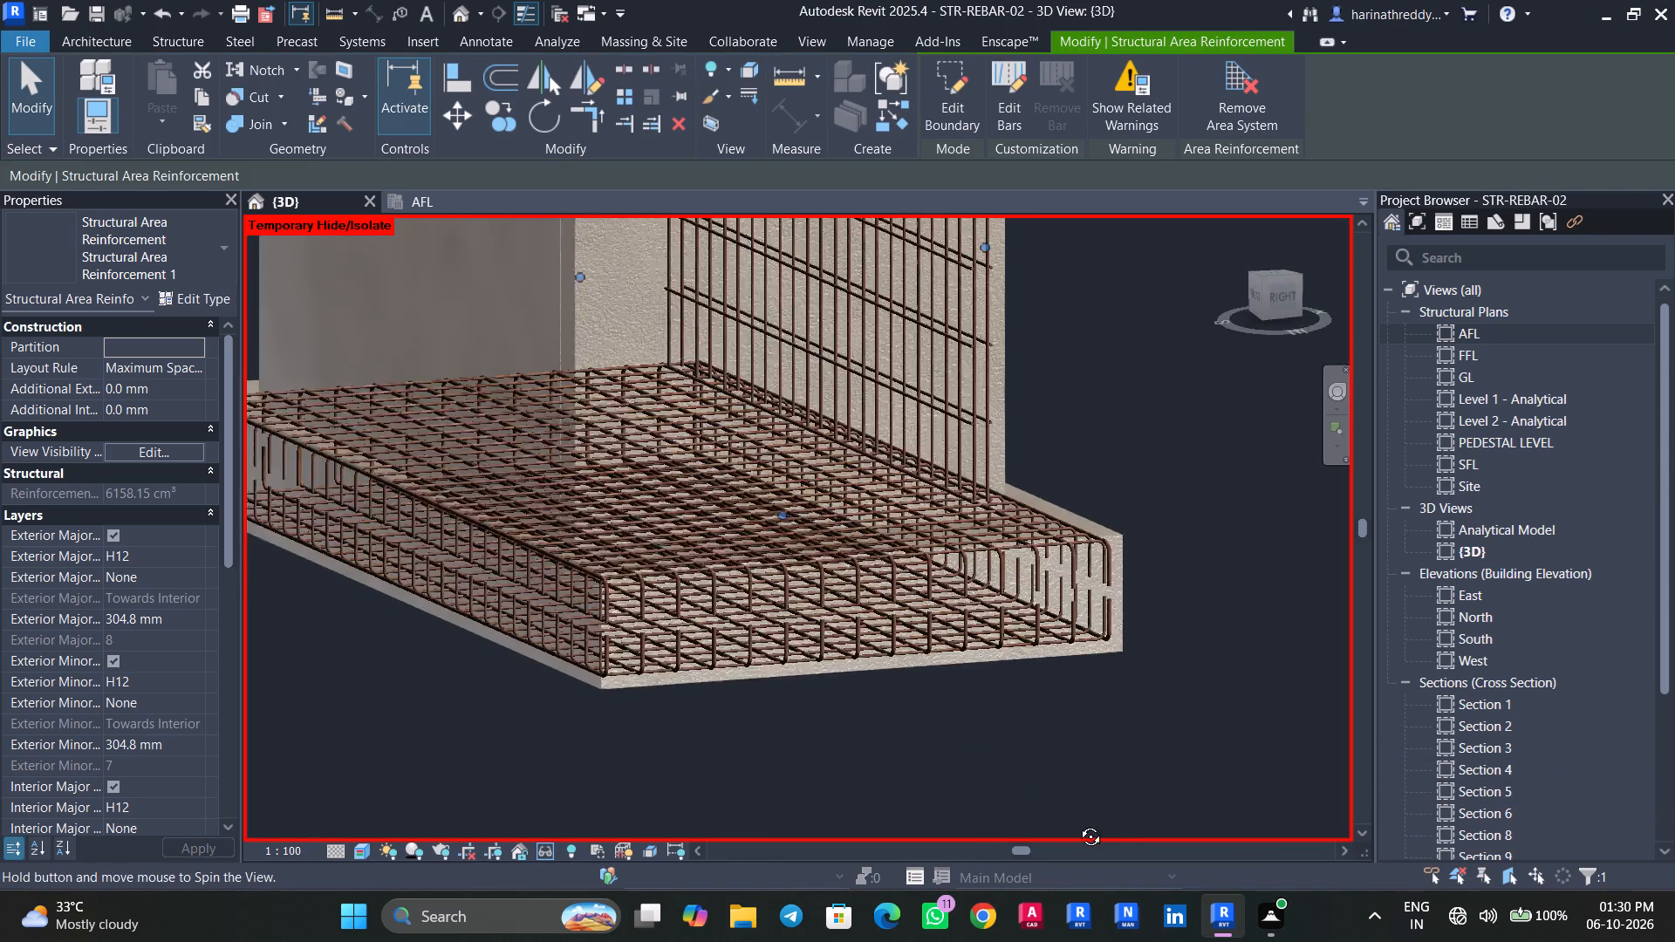
pyautogui.keyDown('shift'); pyautogui.moveTo(1077, 823); pyautogui.dragTo(1114, 832, button='middle'); pyautogui.keyUp('shift')
pyautogui.scroll(-6, 957, 692)
pyautogui.press('Escape')
pyautogui.press('Escape')
pyautogui.click(886, 511)
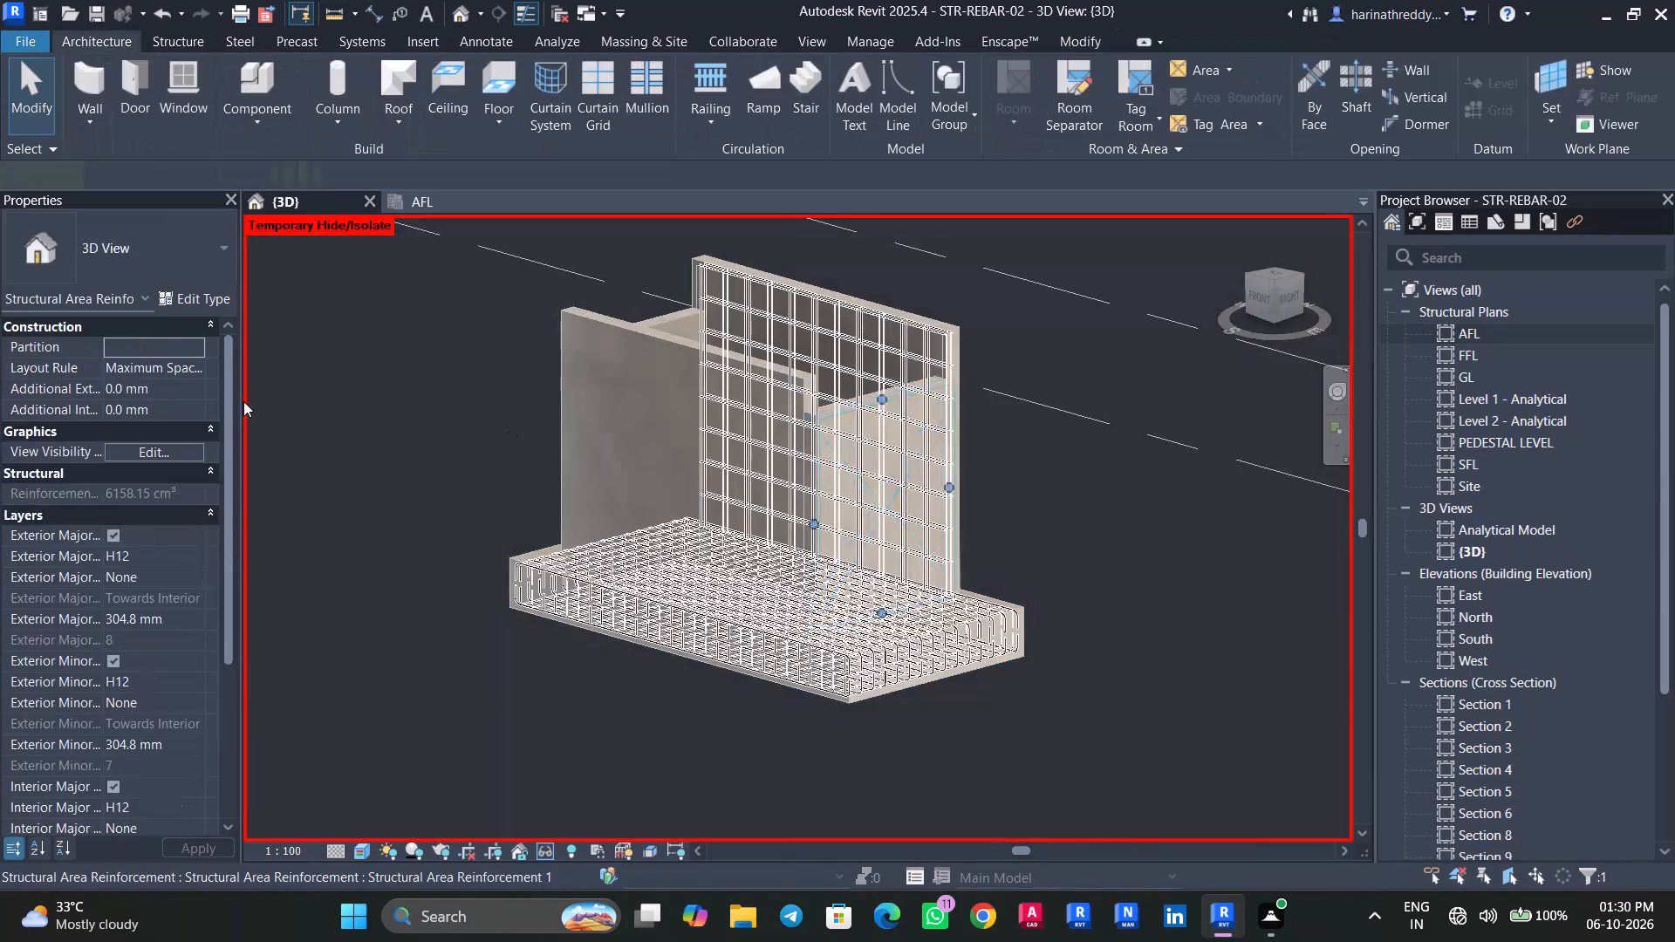
pyautogui.click(172, 451)
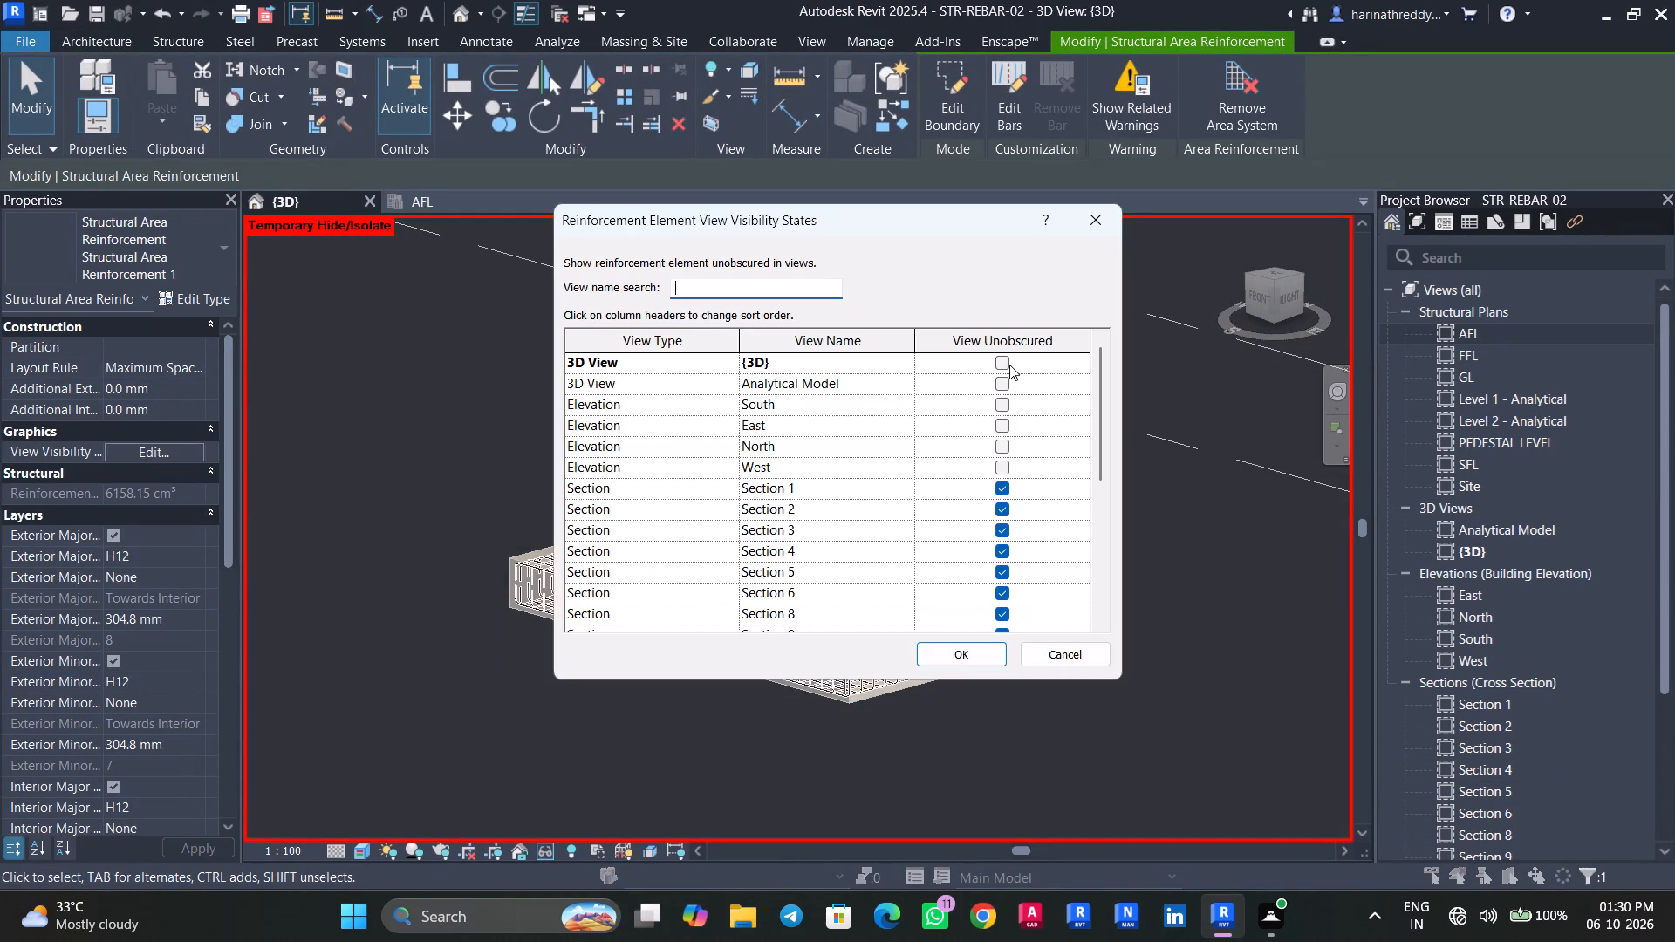
pyautogui.click(1009, 365)
pyautogui.click(998, 376)
pyautogui.click(1007, 358)
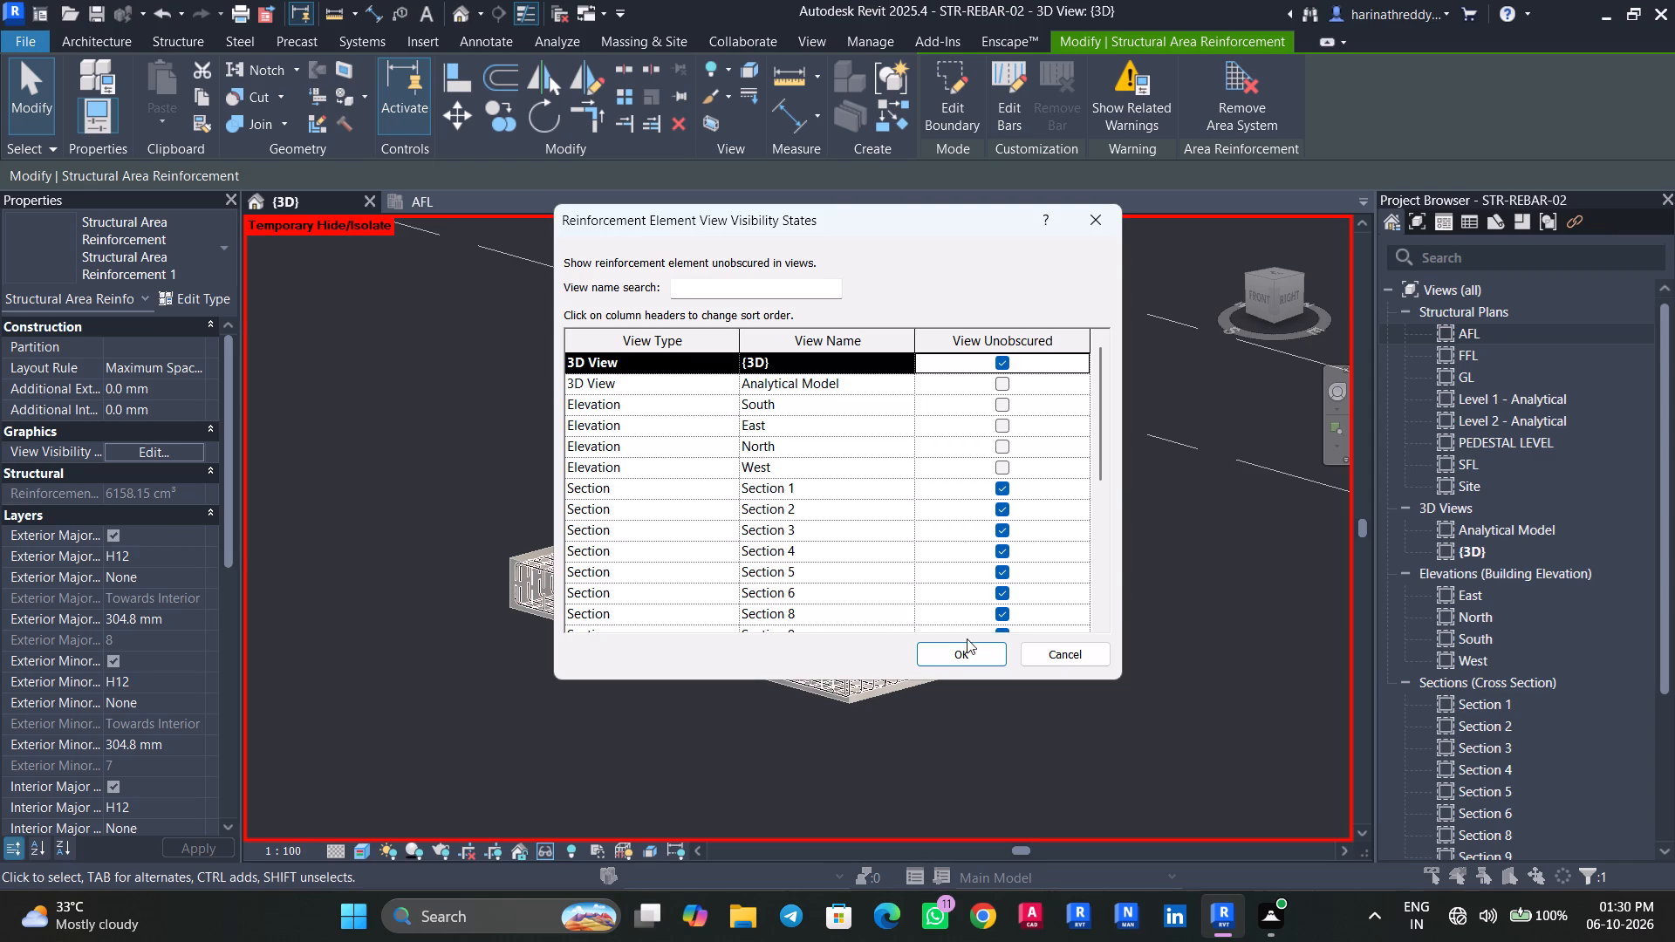
pyautogui.click(965, 645)
pyautogui.scroll(8, 884, 493)
pyautogui.press('Escape')
pyautogui.press('Escape')
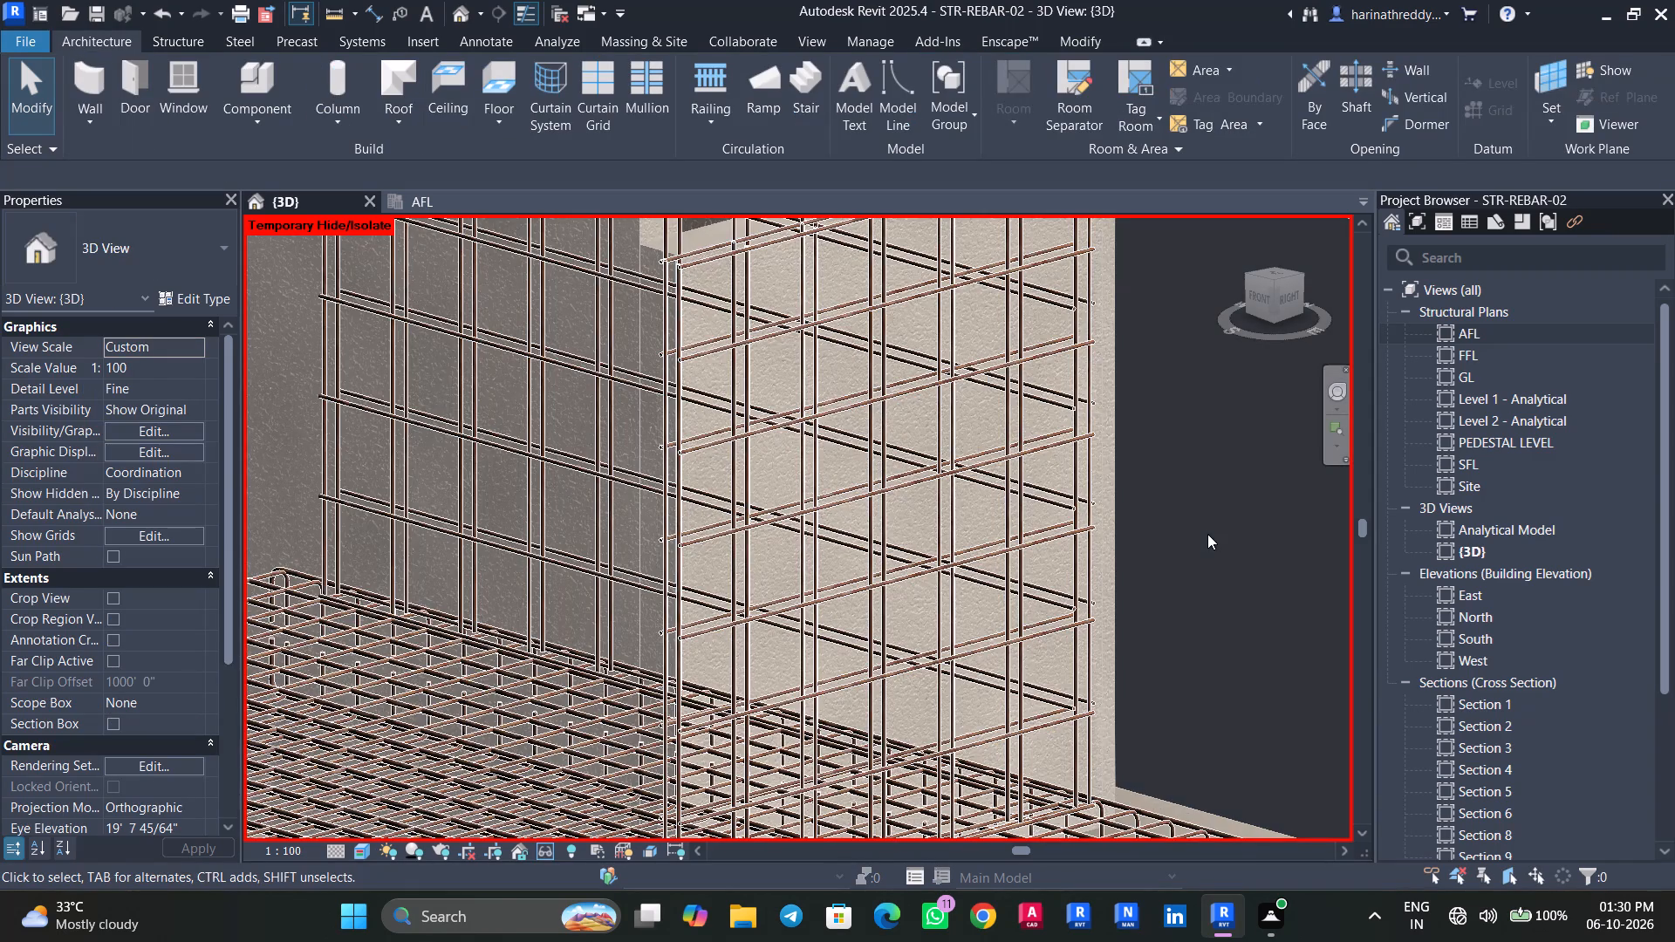
# Examine the reinforcement in the back wall, side wall and footing from several angles.
pyautogui.keyDown('shift'); pyautogui.moveTo(1207, 534); pyautogui.dragTo(933, 593, button='middle'); pyautogui.keyUp('shift')
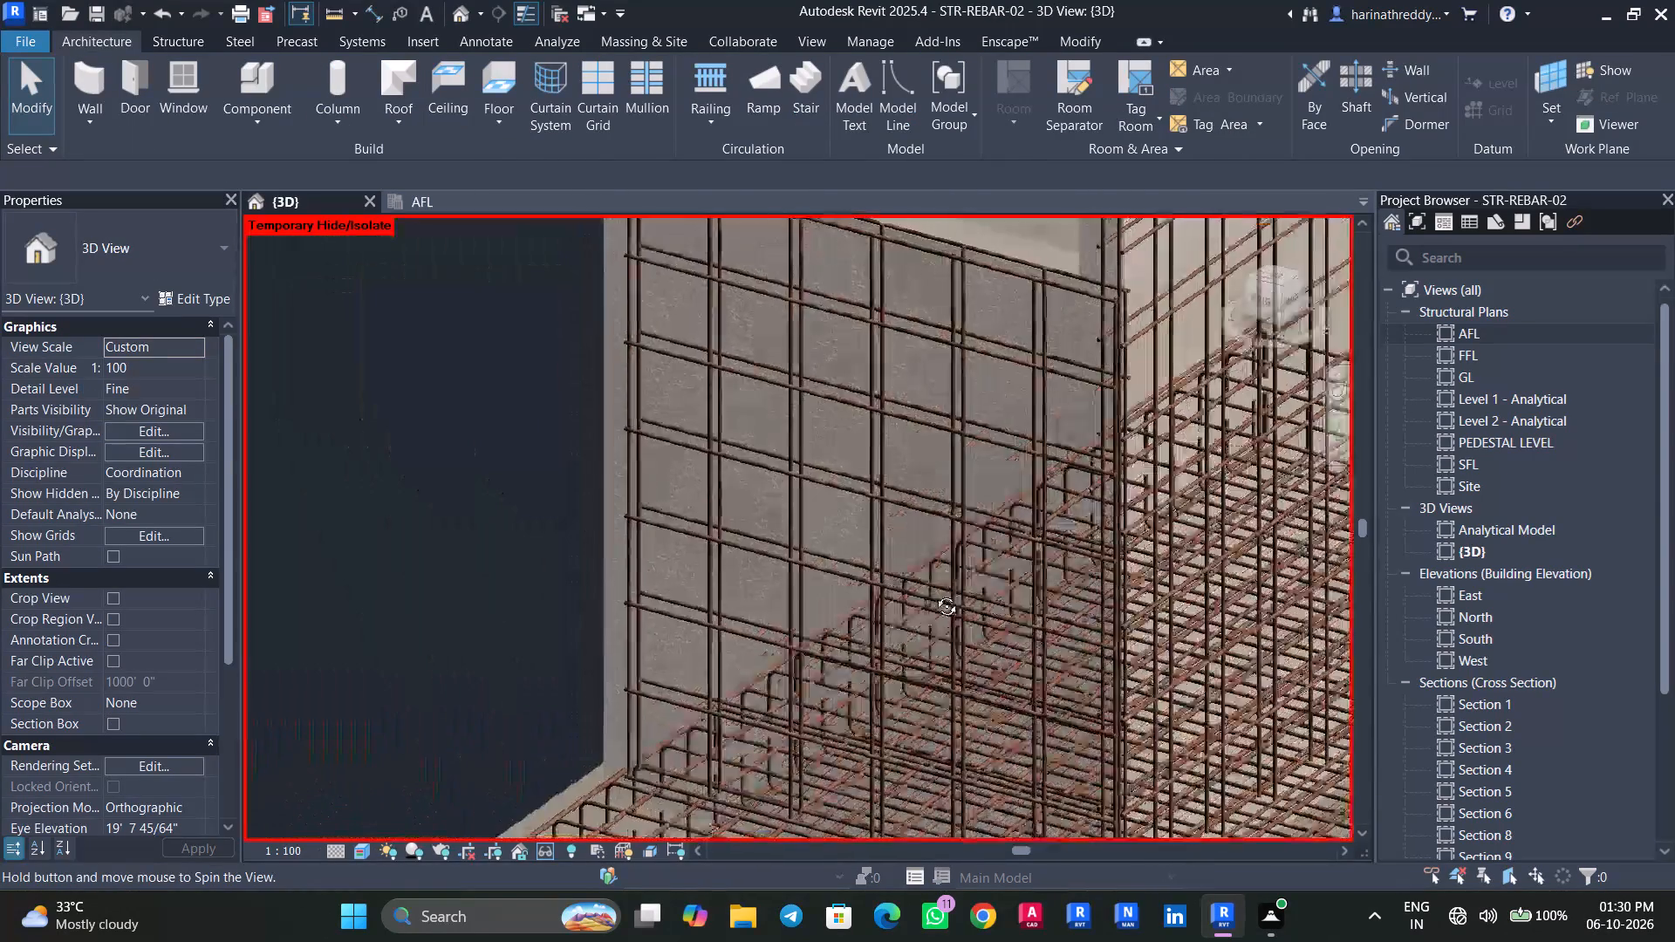
pyautogui.keyDown('shift'); pyautogui.moveTo(933, 593); pyautogui.dragTo(946, 679, button='middle'); pyautogui.keyUp('shift')
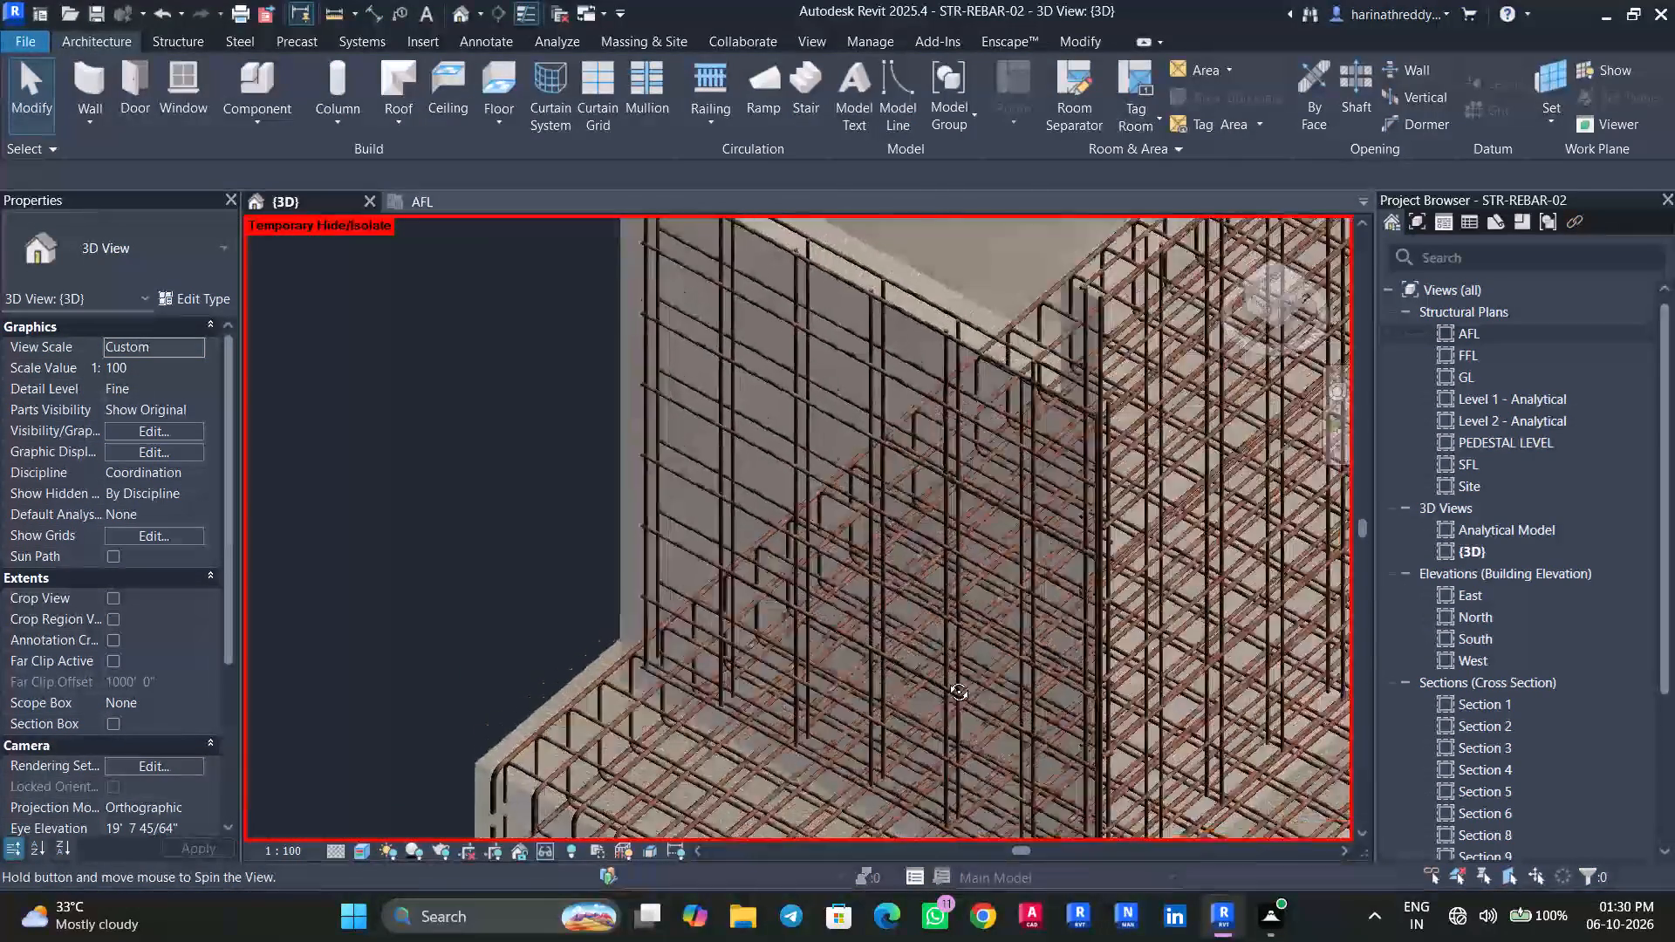
pyautogui.keyDown('shift'); pyautogui.moveTo(946, 679); pyautogui.dragTo(1335, 572, button='middle'); pyautogui.keyUp('shift')
pyautogui.keyDown('shift'); pyautogui.scroll(1, 1321, 572); pyautogui.keyUp('shift')
pyautogui.scroll(-3, 1221, 563)
pyautogui.scroll(1, 1221, 563)
pyautogui.scroll(-2, 1221, 563)
pyautogui.scroll(1, 1221, 563)
pyautogui.scroll(-4, 1221, 563)
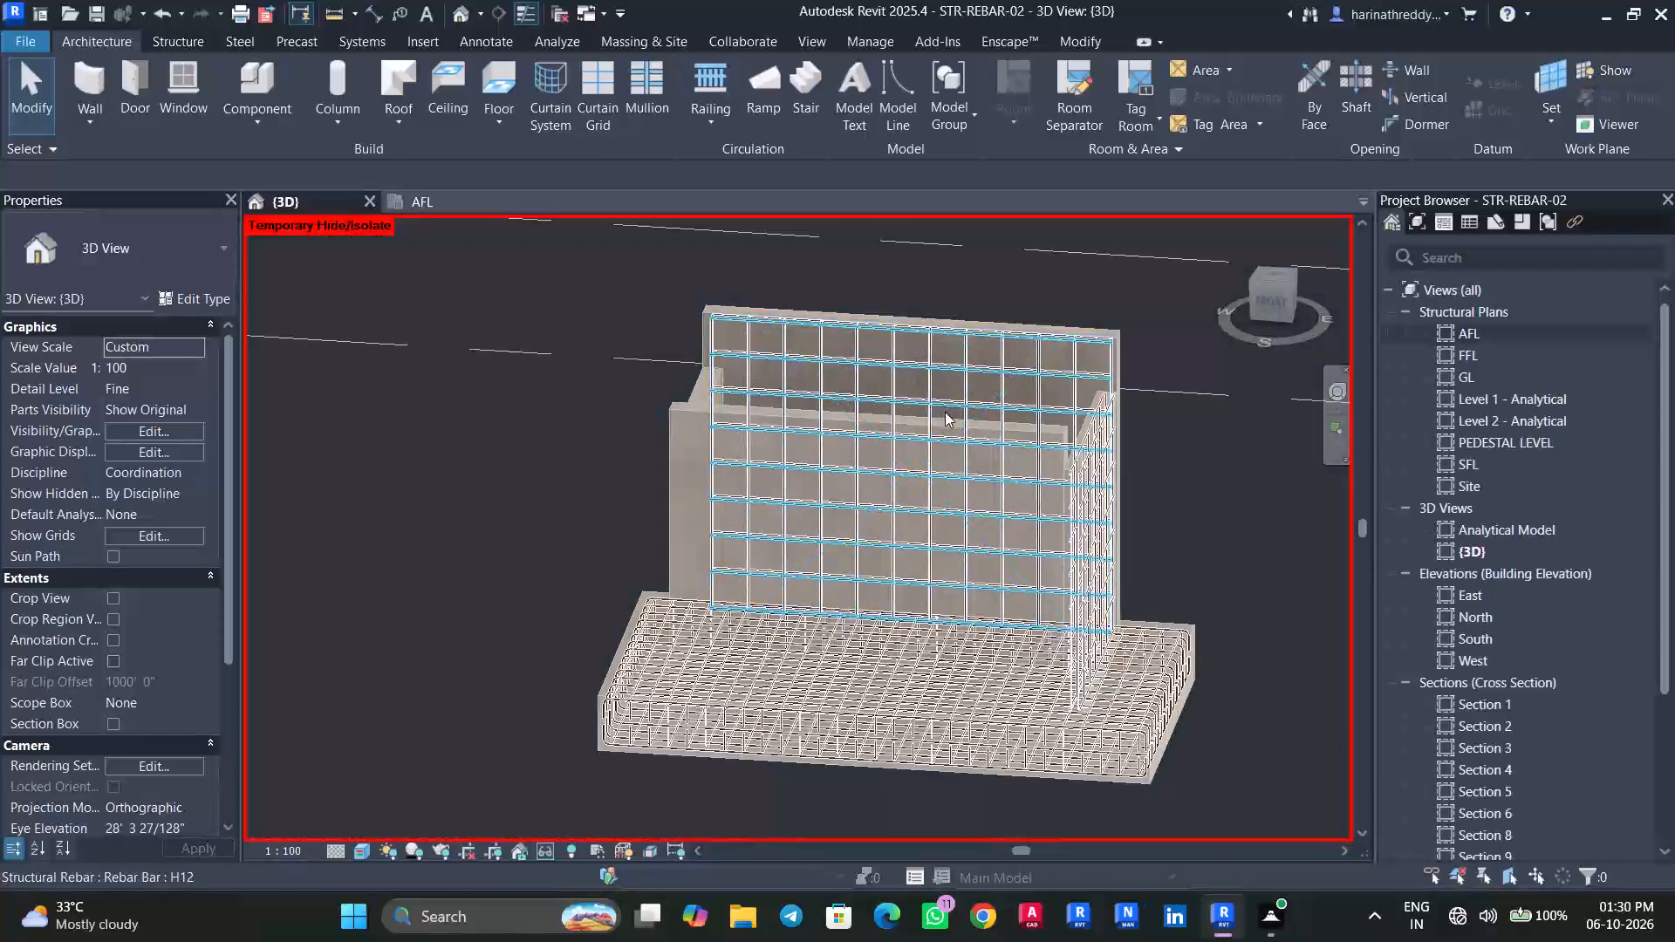
pyautogui.keyDown('shift'); pyautogui.moveTo(1170, 383); pyautogui.dragTo(980, 536, button='middle'); pyautogui.keyUp('shift')
pyautogui.keyDown('shift'); pyautogui.scroll(1, 1007, 522); pyautogui.keyUp('shift')
pyautogui.moveTo(1205, 477); pyautogui.dragTo(1015, 608, button='middle')
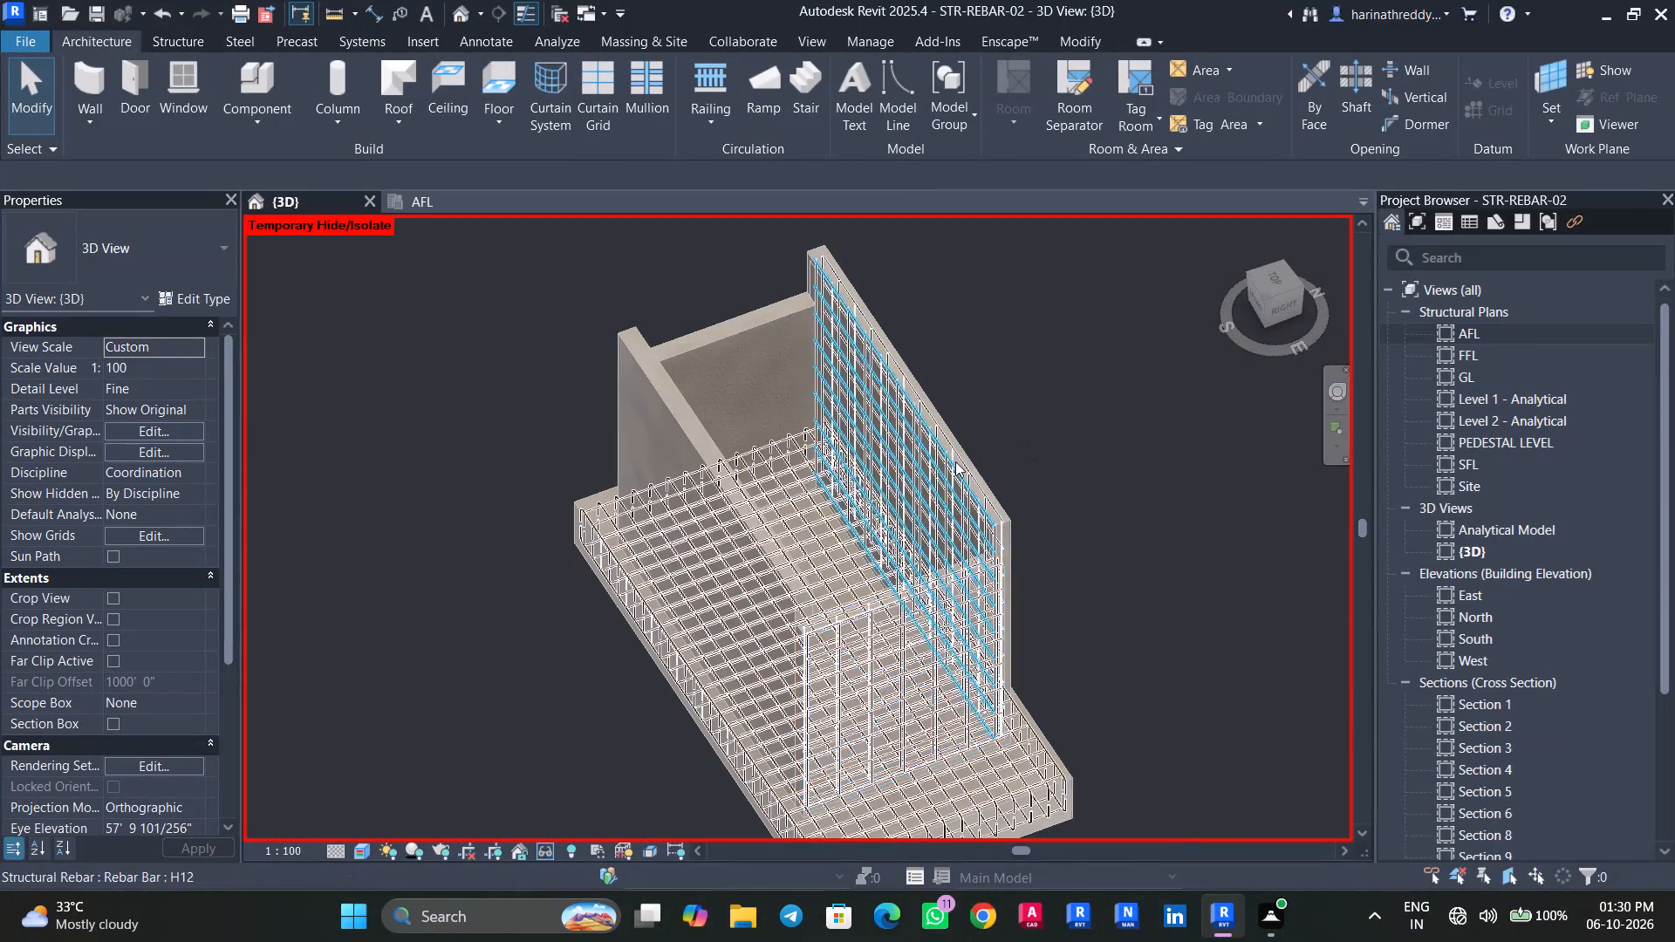
pyautogui.scroll(3, 1002, 477)
pyautogui.scroll(-1, 1002, 477)
pyautogui.scroll(2, 1002, 477)
pyautogui.keyDown('shift'); pyautogui.scroll(2, 1006, 540); pyautogui.keyUp('shift')
pyautogui.keyDown('shift'); pyautogui.moveTo(1006, 540); pyautogui.dragTo(984, 491, button='middle'); pyautogui.keyUp('shift')
pyautogui.scroll(3, 968, 501)
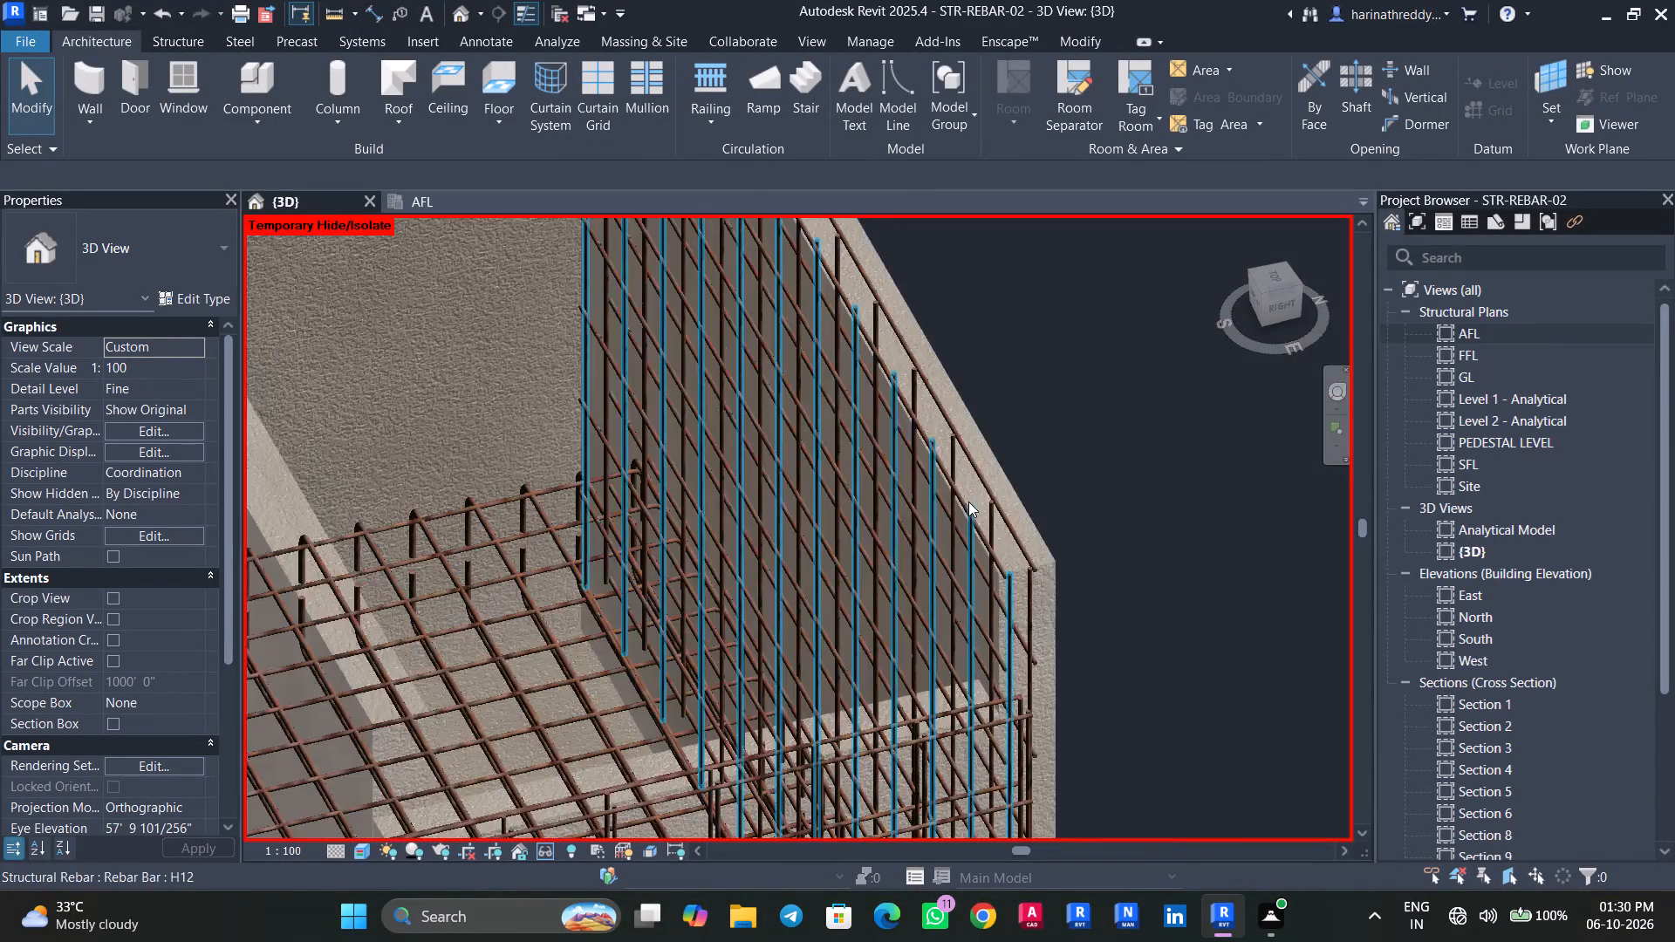
pyautogui.scroll(12, 968, 502)
pyautogui.scroll(-4, 814, 514)
pyautogui.keyDown('shift'); pyautogui.moveTo(780, 544); pyautogui.dragTo(996, 461, button='middle'); pyautogui.keyUp('shift')
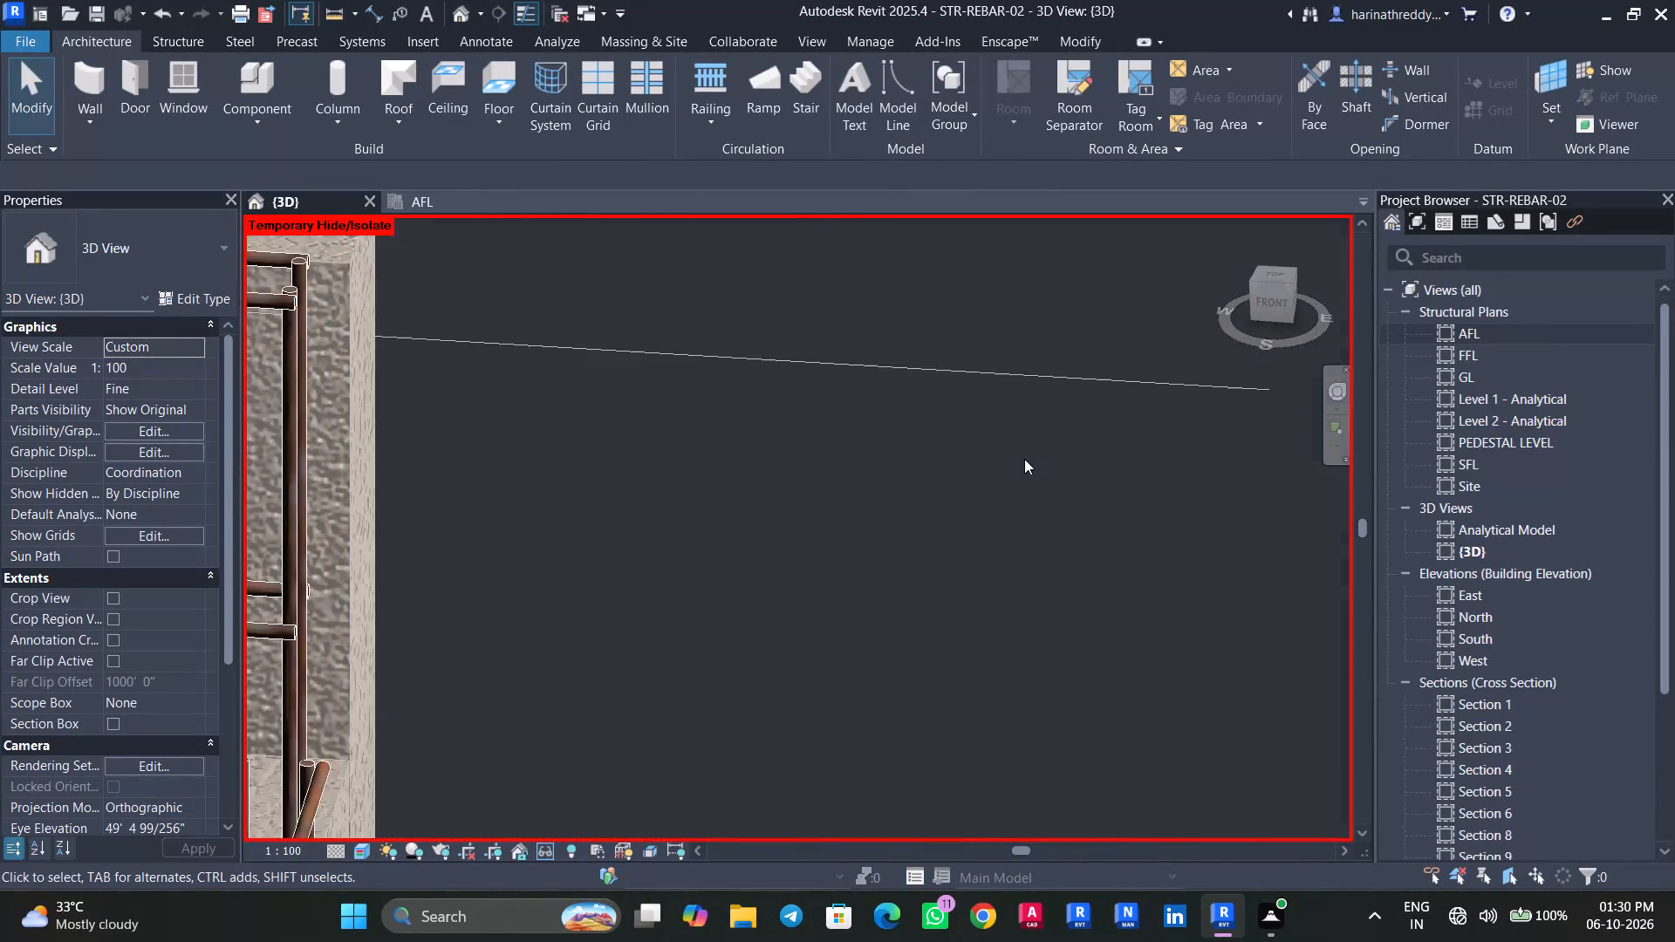
pyautogui.scroll(-17, 1024, 459)
pyautogui.keyDown('shift'); pyautogui.moveTo(1040, 532); pyautogui.dragTo(1099, 494, button='middle'); pyautogui.keyUp('shift')
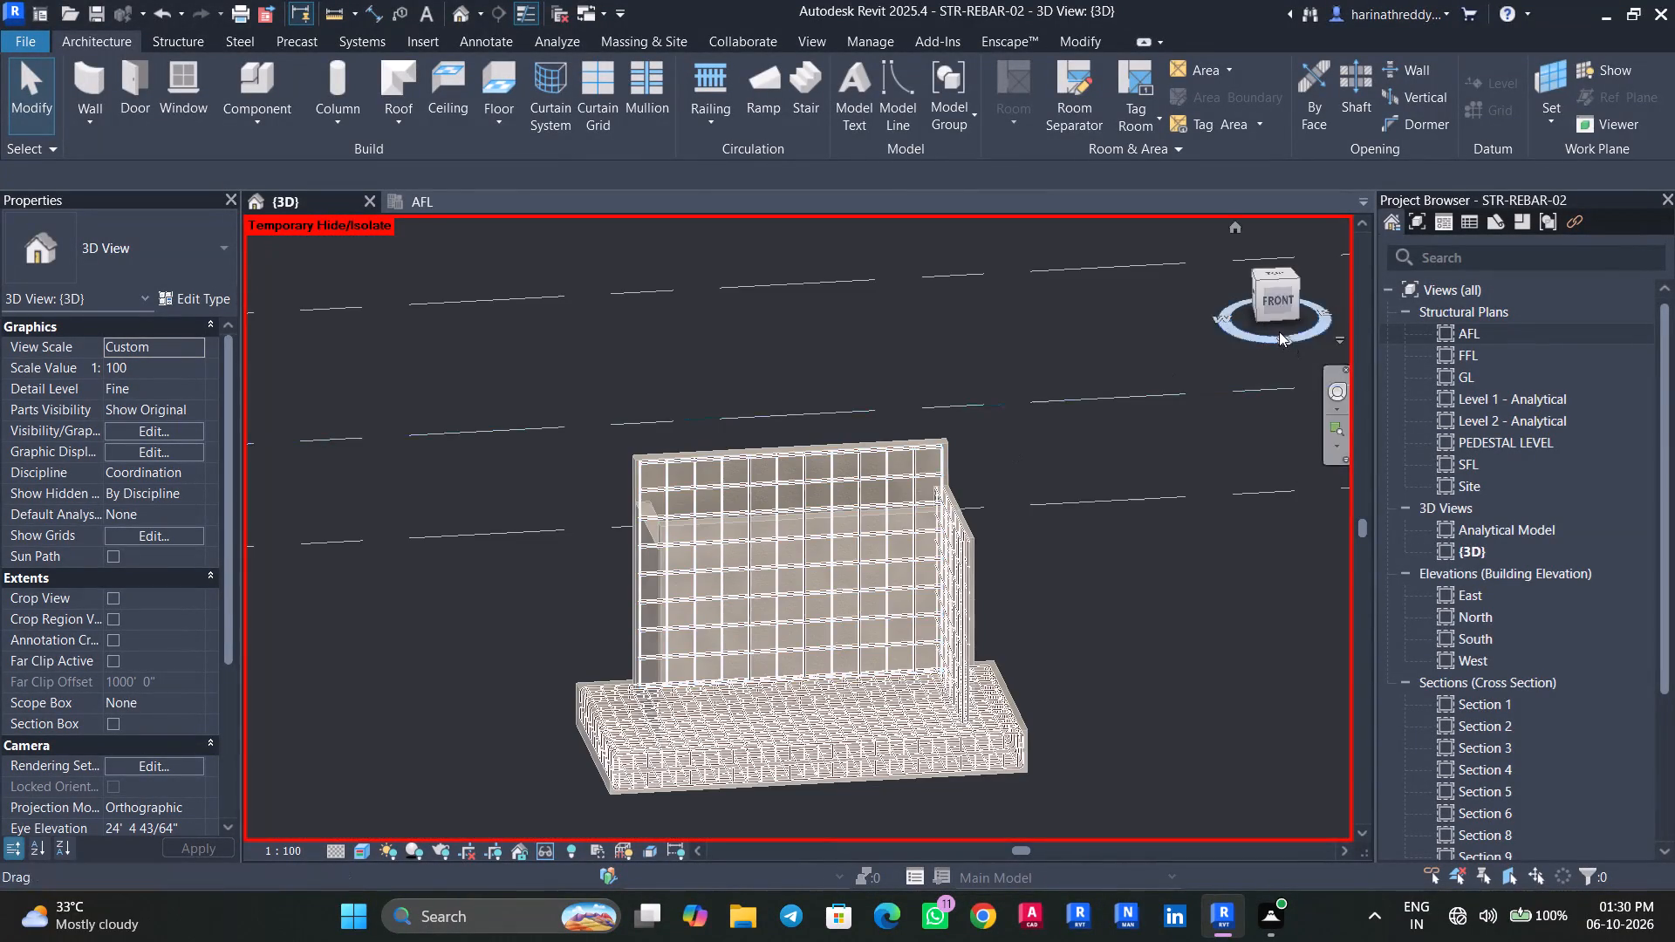
# In the front view, make the front RT wall structural.
pyautogui.click(1275, 305)
pyautogui.scroll(3, 736, 551)
pyautogui.scroll(-1, 738, 549)
pyautogui.scroll(9, 738, 549)
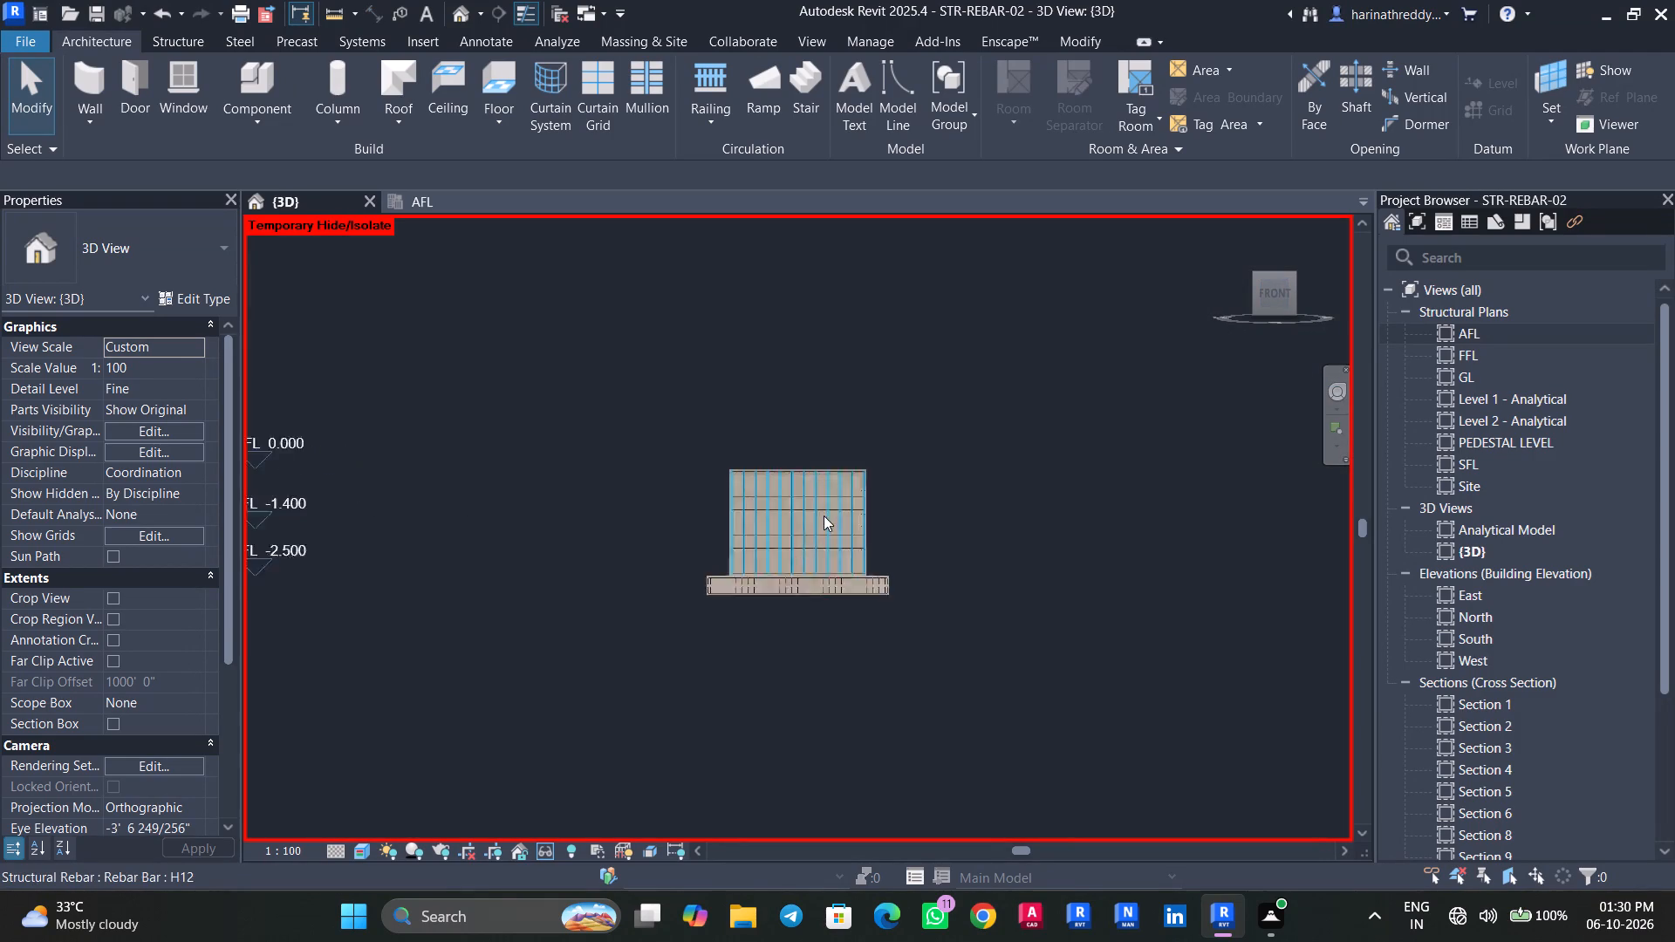
pyautogui.scroll(6, 824, 515)
pyautogui.click(568, 387)
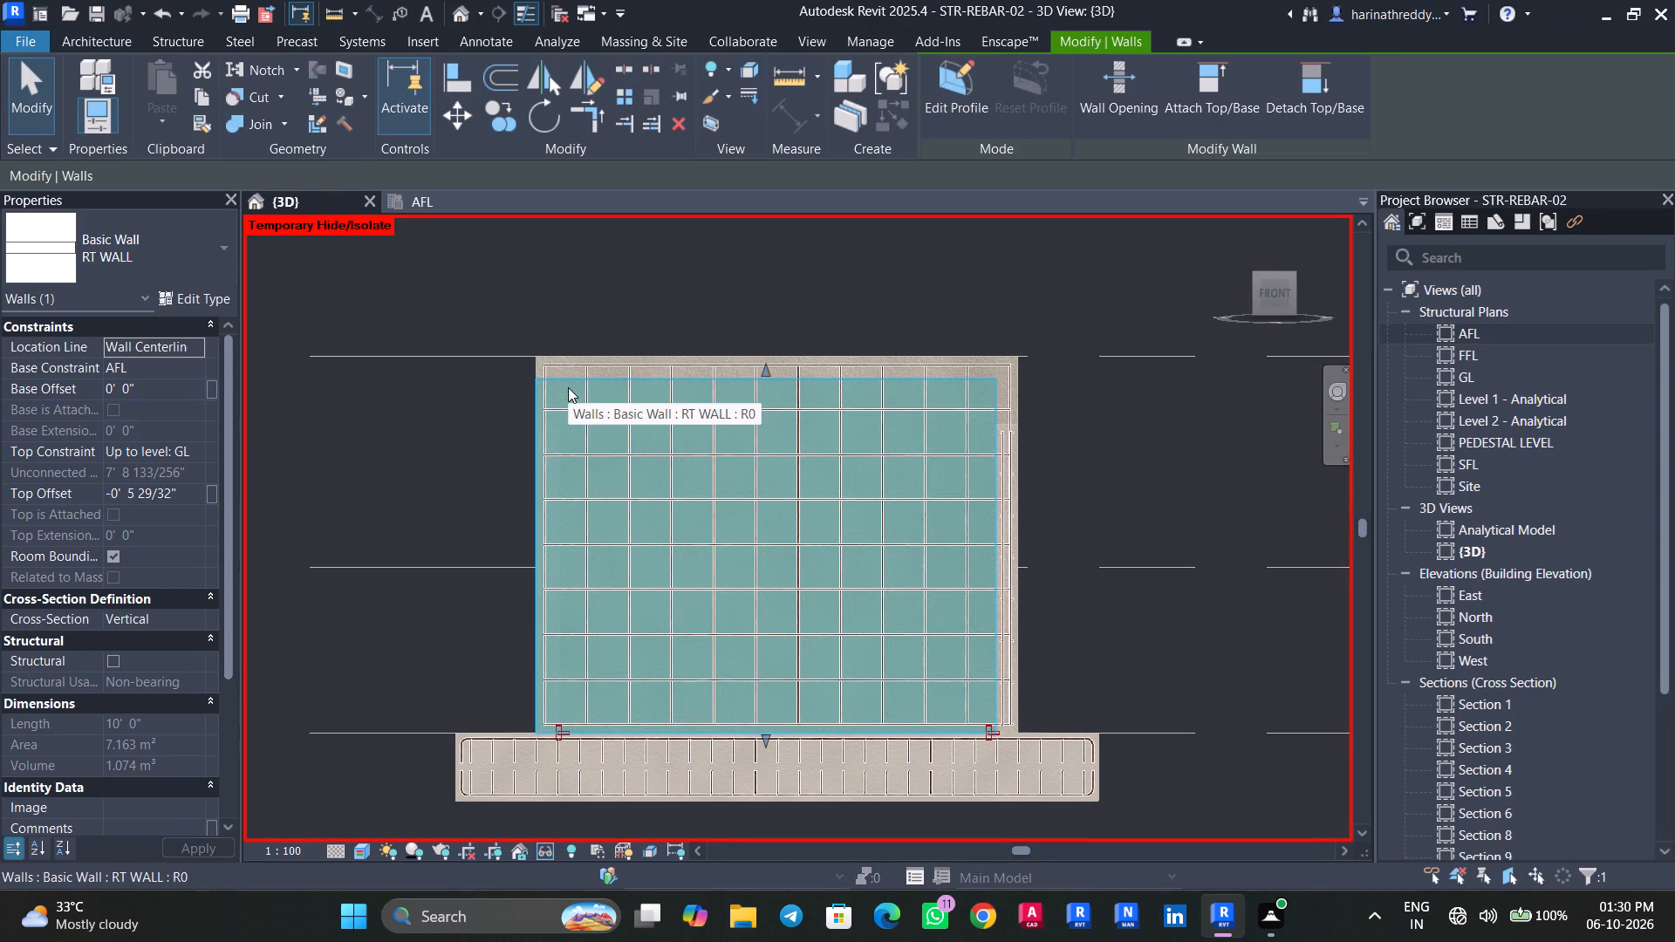
pyautogui.click(115, 658)
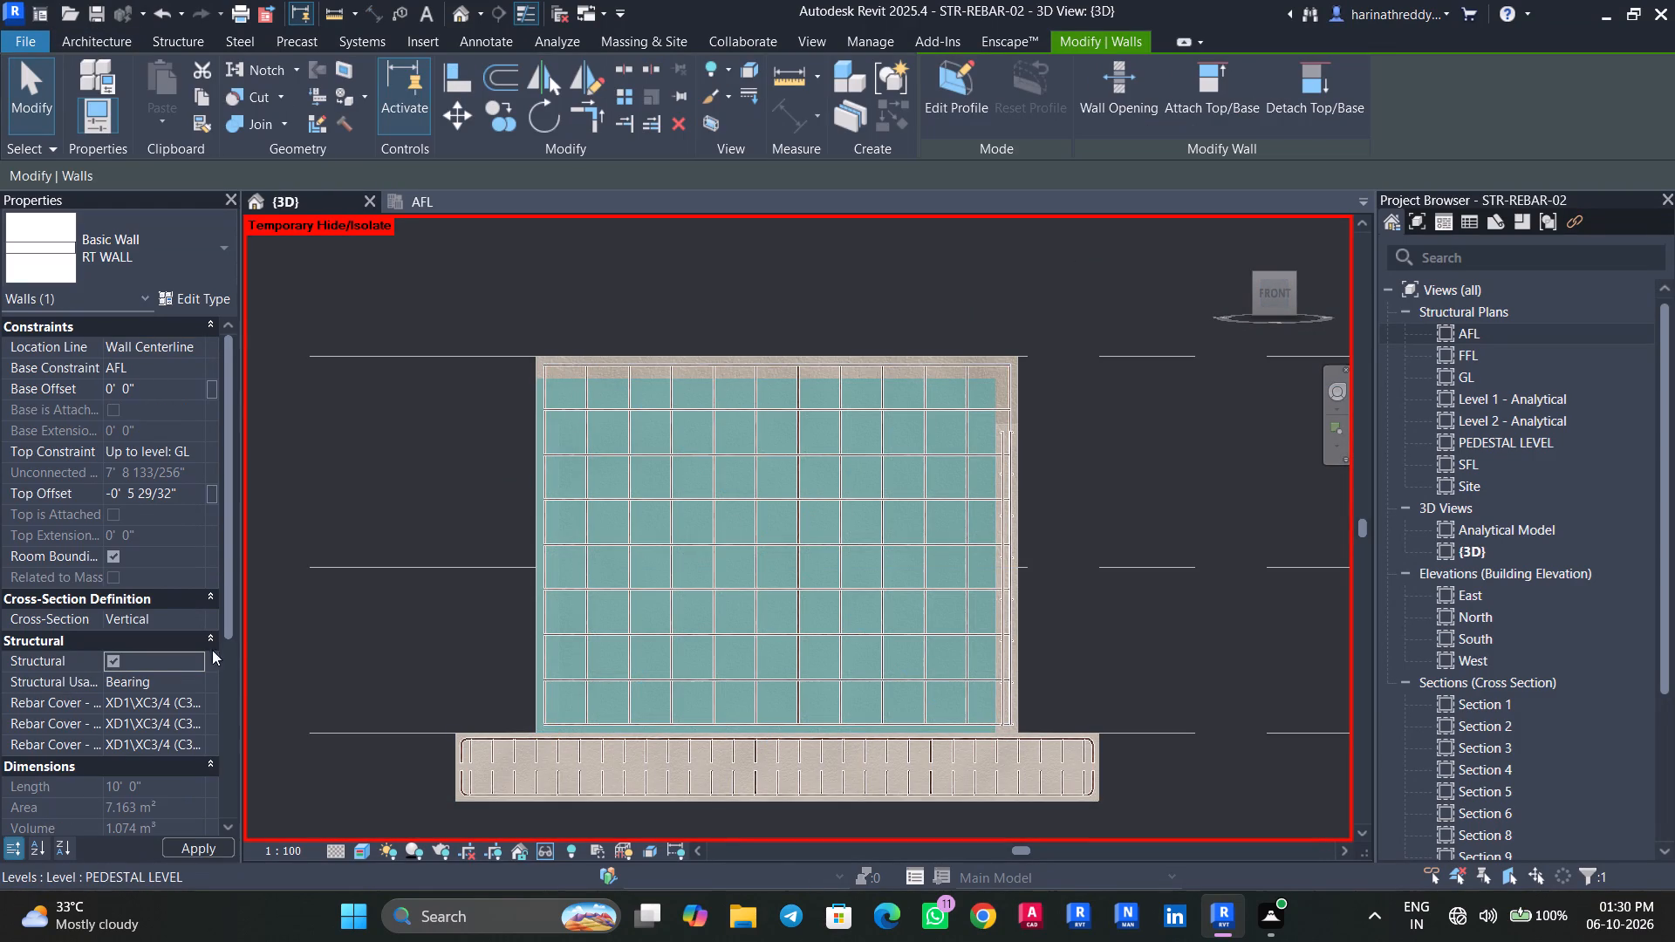
# Add area reinforcement to the front RT wall with a rectangular boundary offset 50 mm inside the wall's edges.
pyautogui.click(1506, 108)
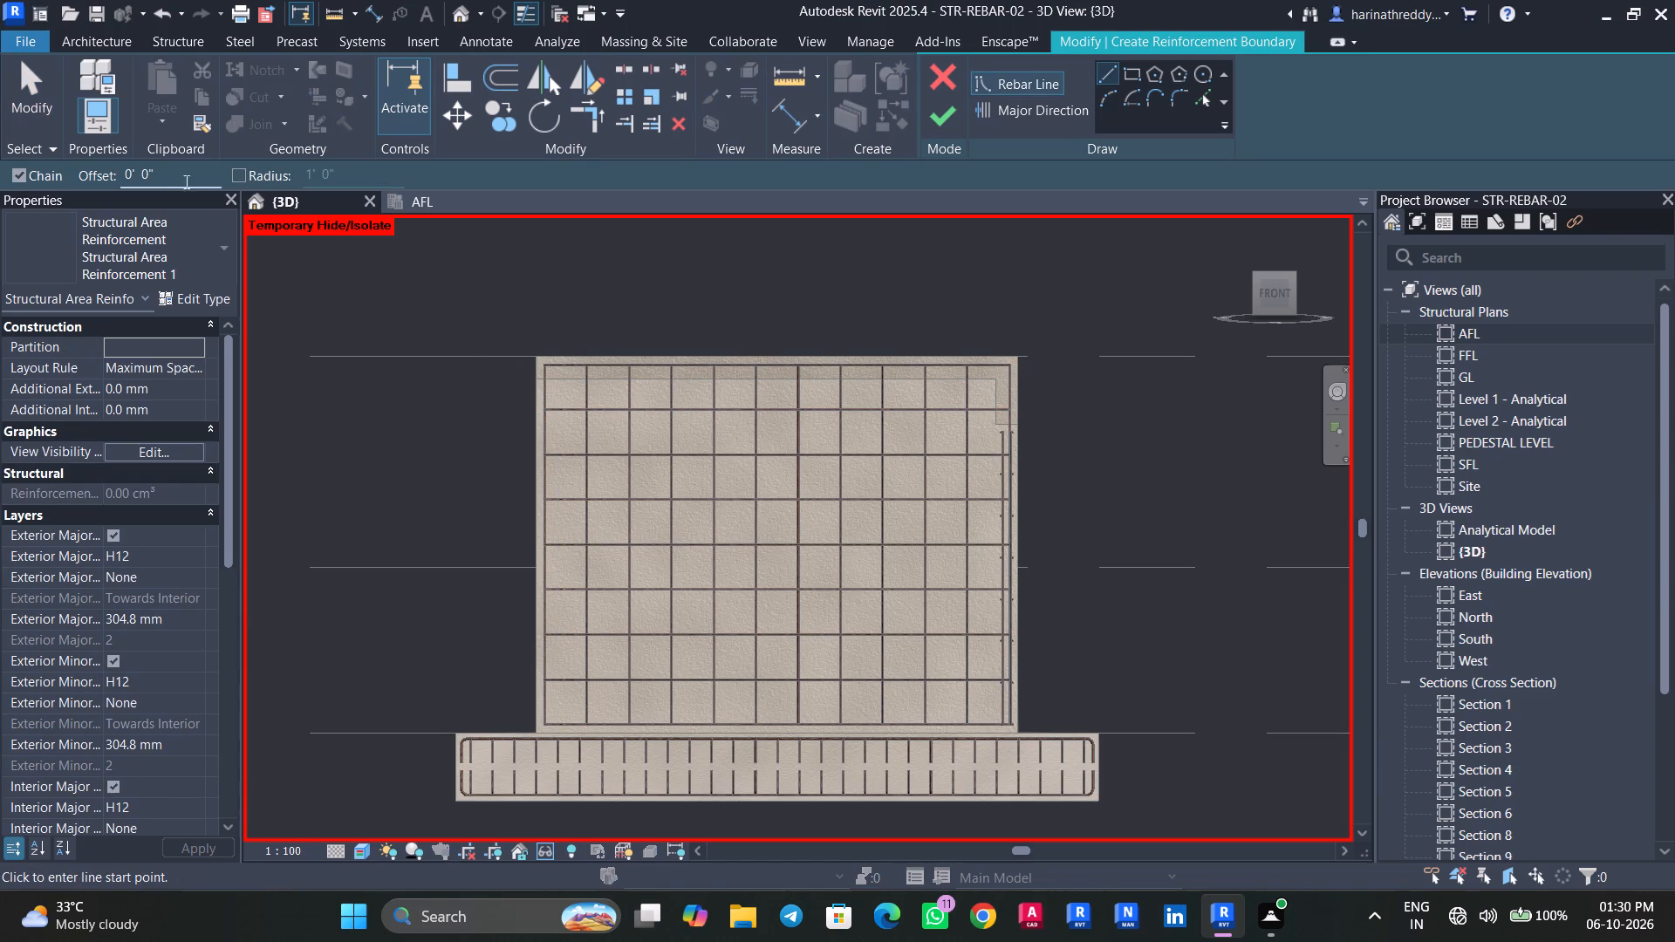
pyautogui.moveTo(175, 171); pyautogui.dragTo(67, 187)
pyautogui.write('50MM')
pyautogui.press('Return')
pyautogui.click(1136, 71)
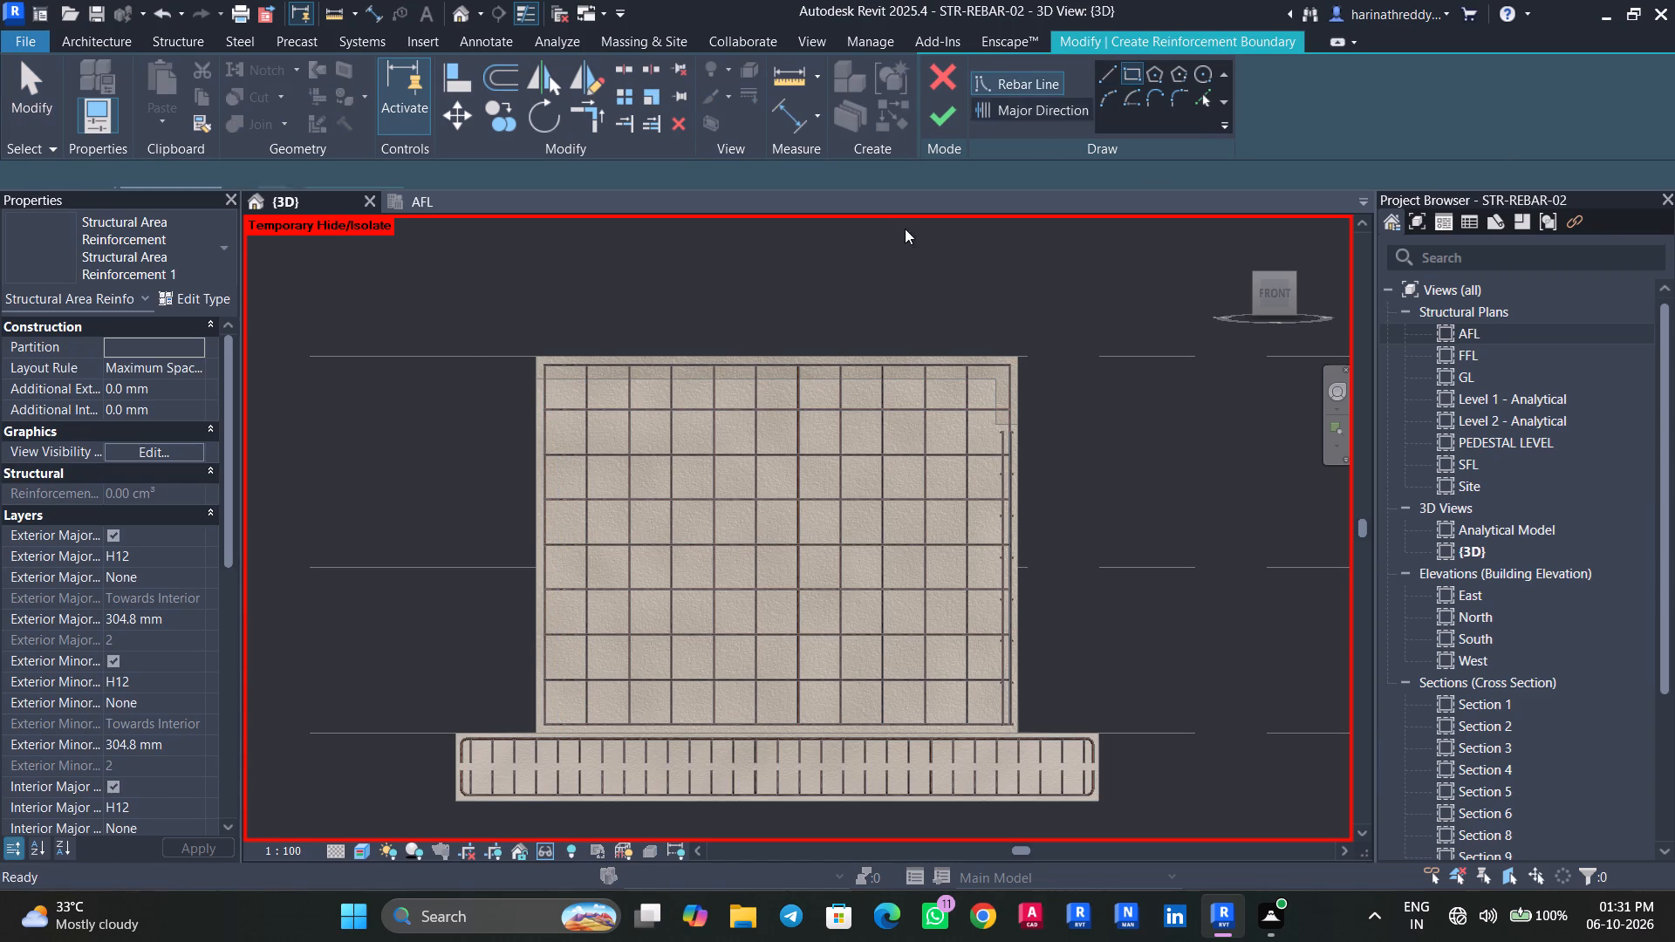
pyautogui.scroll(3, 547, 365)
pyautogui.click(530, 389)
pyautogui.moveTo(831, 660); pyautogui.dragTo(692, 394, button='middle')
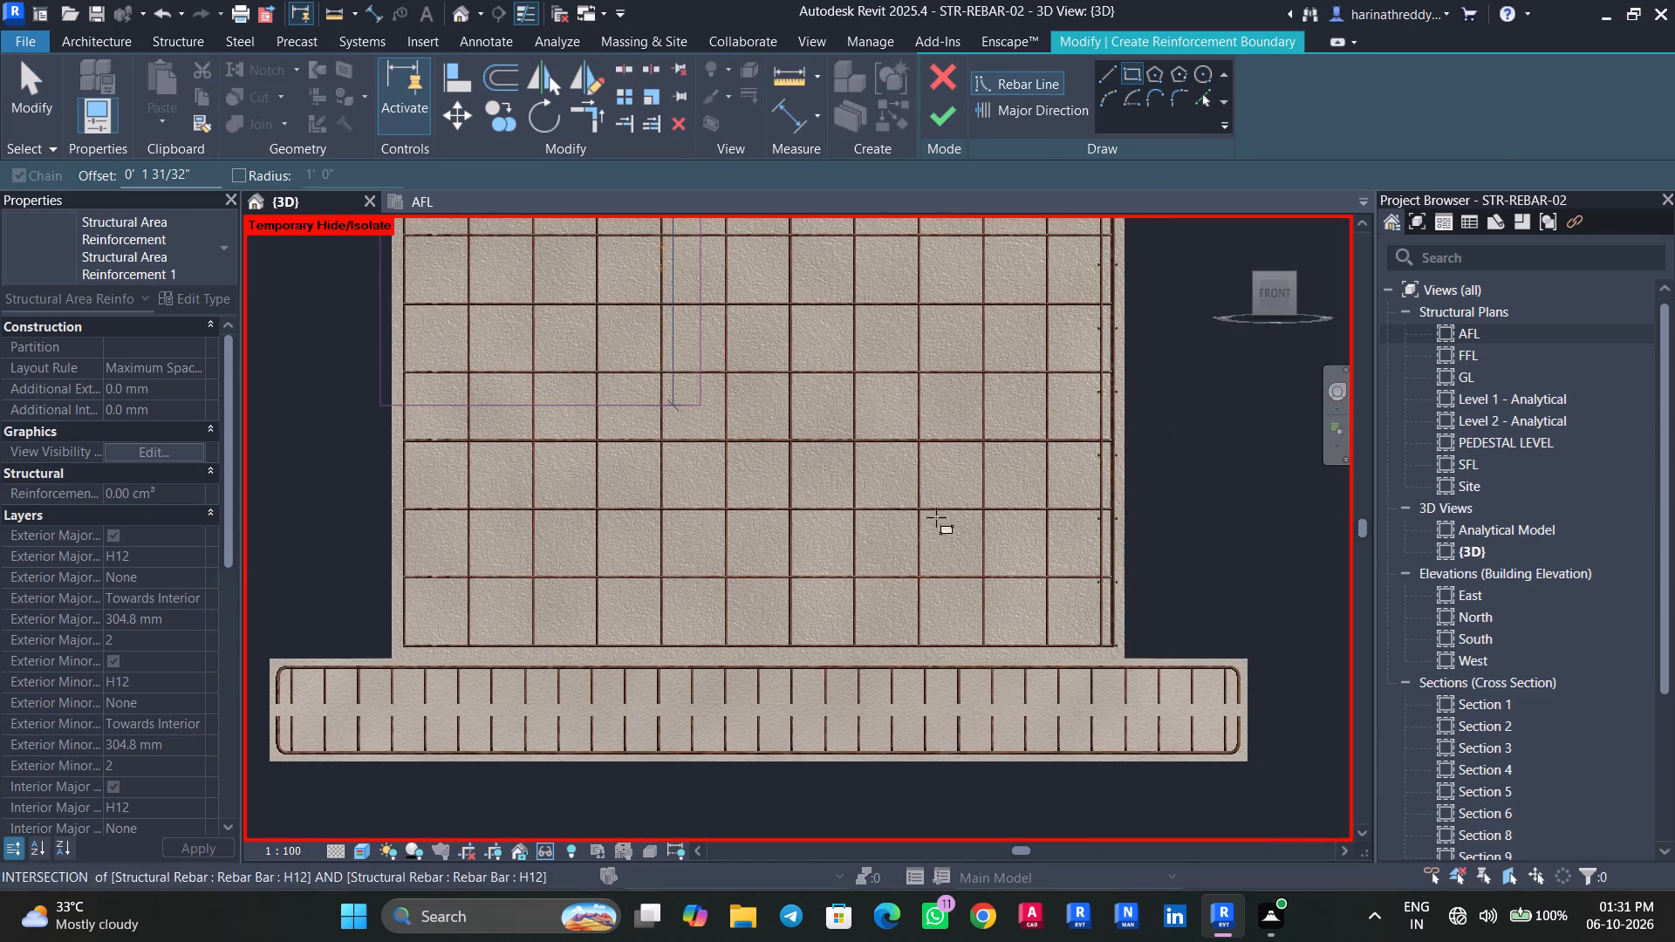
pyautogui.press('space')
pyautogui.click(1126, 658)
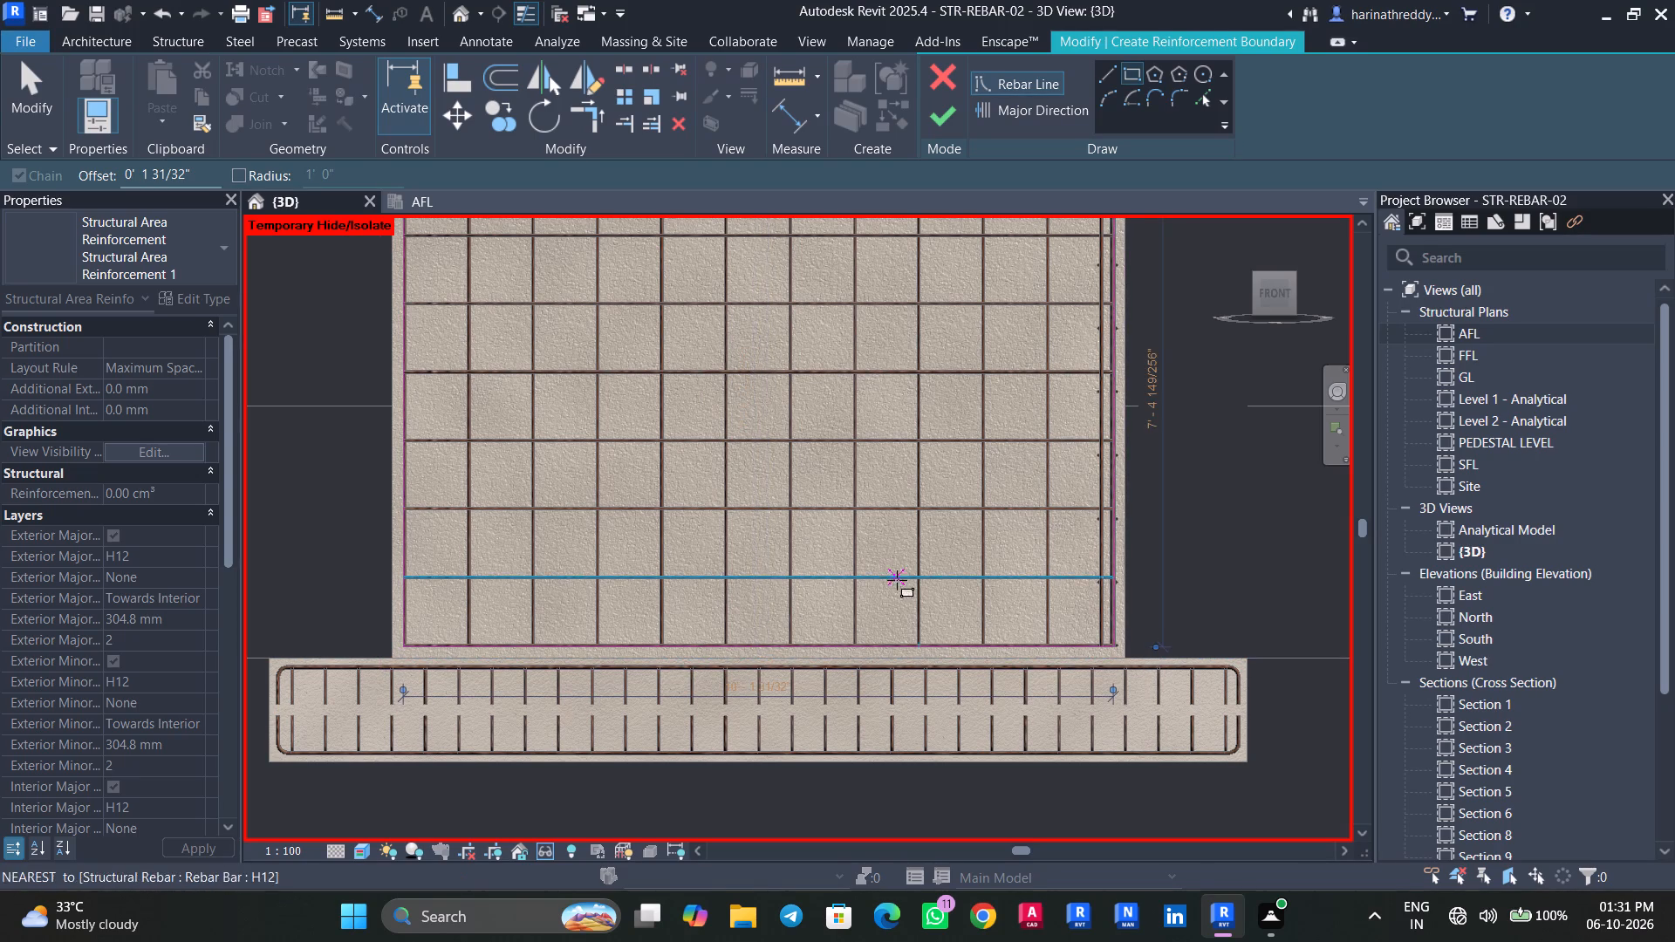
pyautogui.click(947, 110)
# Set the front RT wall's area reinforcement to show unobscured in the {3D} view.
pyautogui.keyDown('shift'); pyautogui.moveTo(1183, 416); pyautogui.dragTo(1370, 574, button='middle'); pyautogui.keyUp('shift')
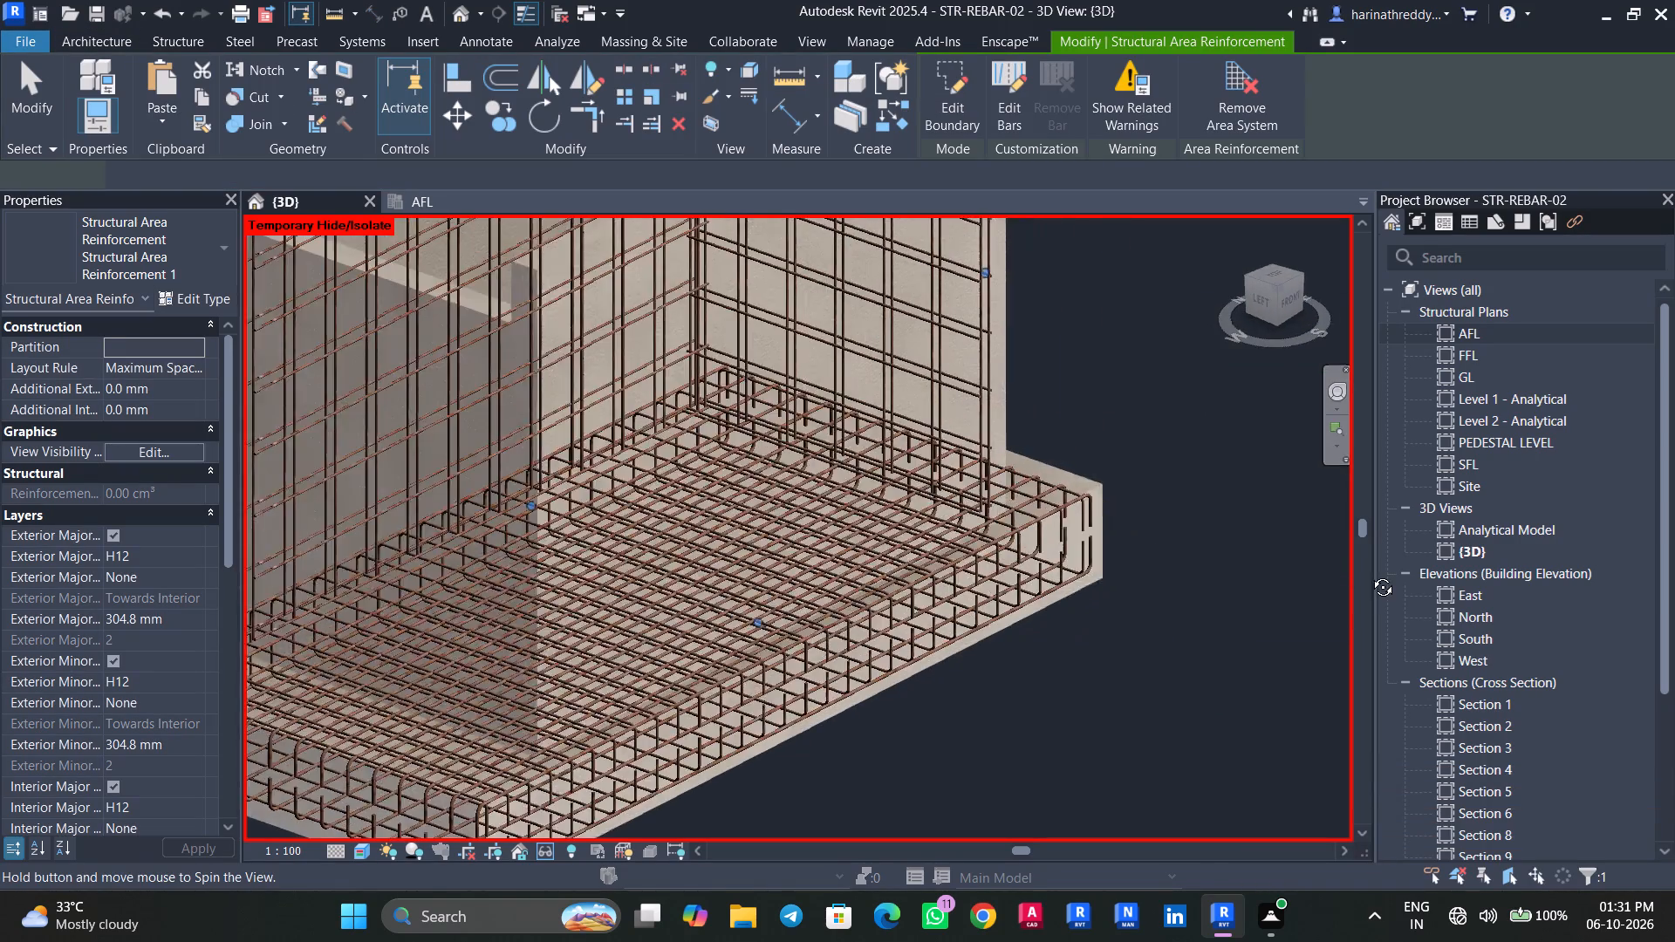
pyautogui.keyDown('shift'); pyautogui.moveTo(1370, 574); pyautogui.dragTo(1371, 574, button='middle'); pyautogui.keyUp('shift')
pyautogui.press('Escape')
pyautogui.press('Escape')
pyautogui.click(773, 415)
pyautogui.moveTo(796, 440); pyautogui.dragTo(960, 584, button='middle')
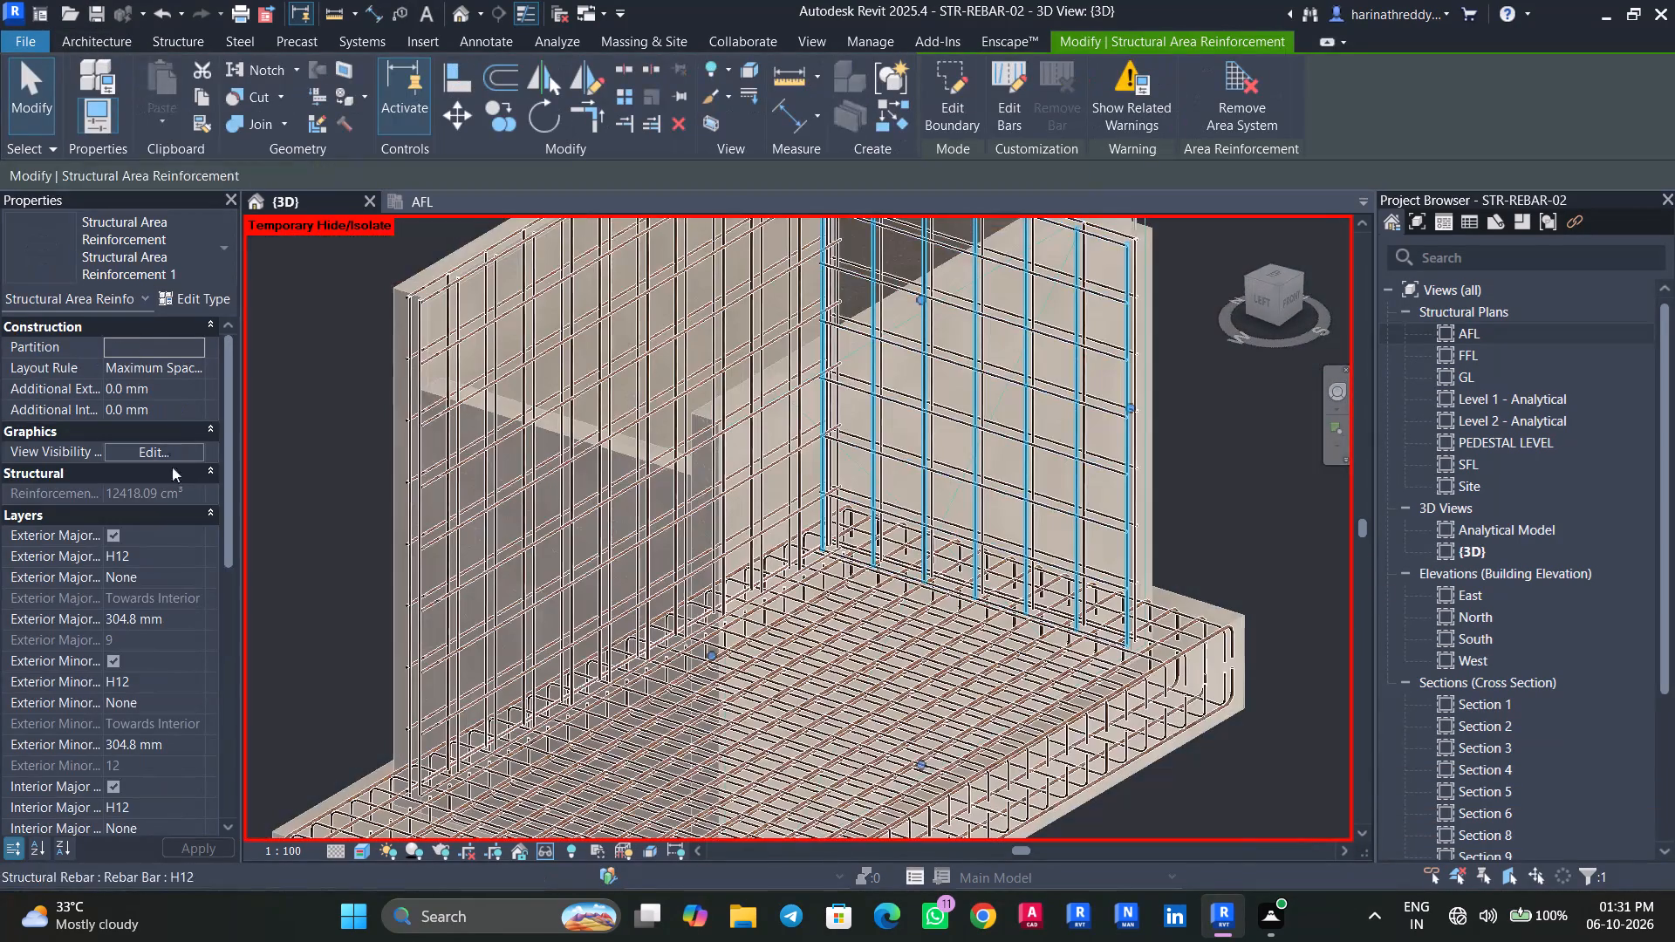
pyautogui.click(188, 450)
pyautogui.click(1004, 367)
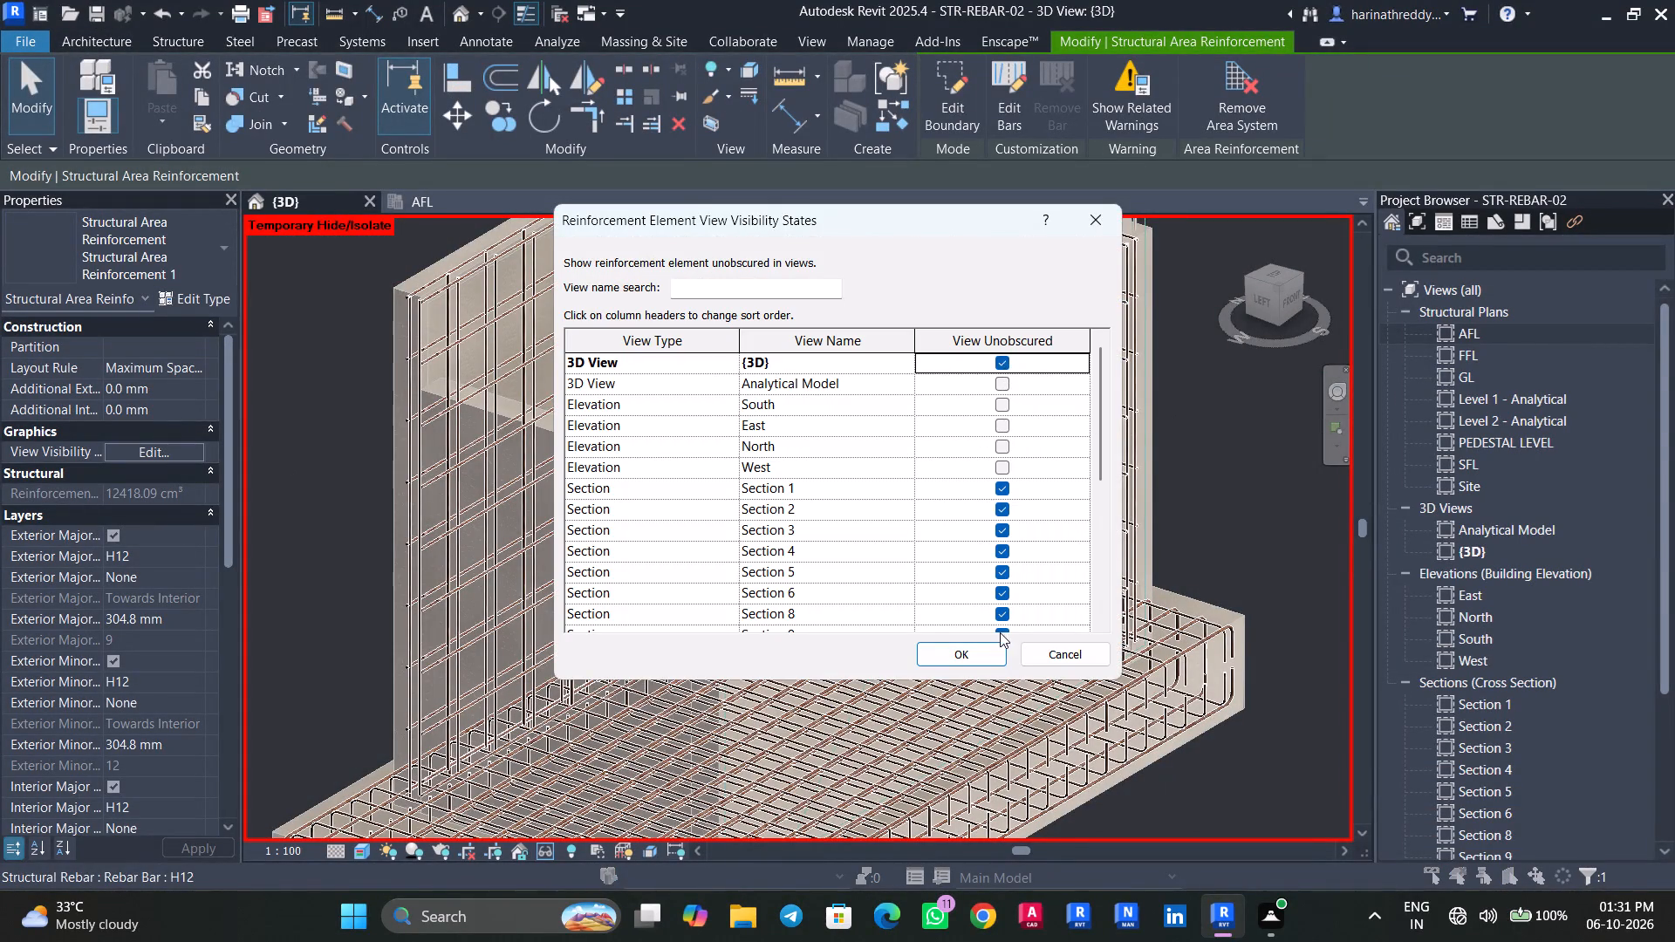
pyautogui.click(975, 657)
pyautogui.scroll(1, 1205, 528)
pyautogui.keyDown('shift'); pyautogui.moveTo(1217, 534); pyautogui.dragTo(1125, 494, button='middle'); pyautogui.keyUp('shift')
pyautogui.press('Escape')
pyautogui.press('Escape')
# Examine how the front and side wall reinforcement meet at the upper wall corner.
pyautogui.keyDown('shift'); pyautogui.moveTo(1193, 504); pyautogui.dragTo(988, 496, button='middle'); pyautogui.keyUp('shift')
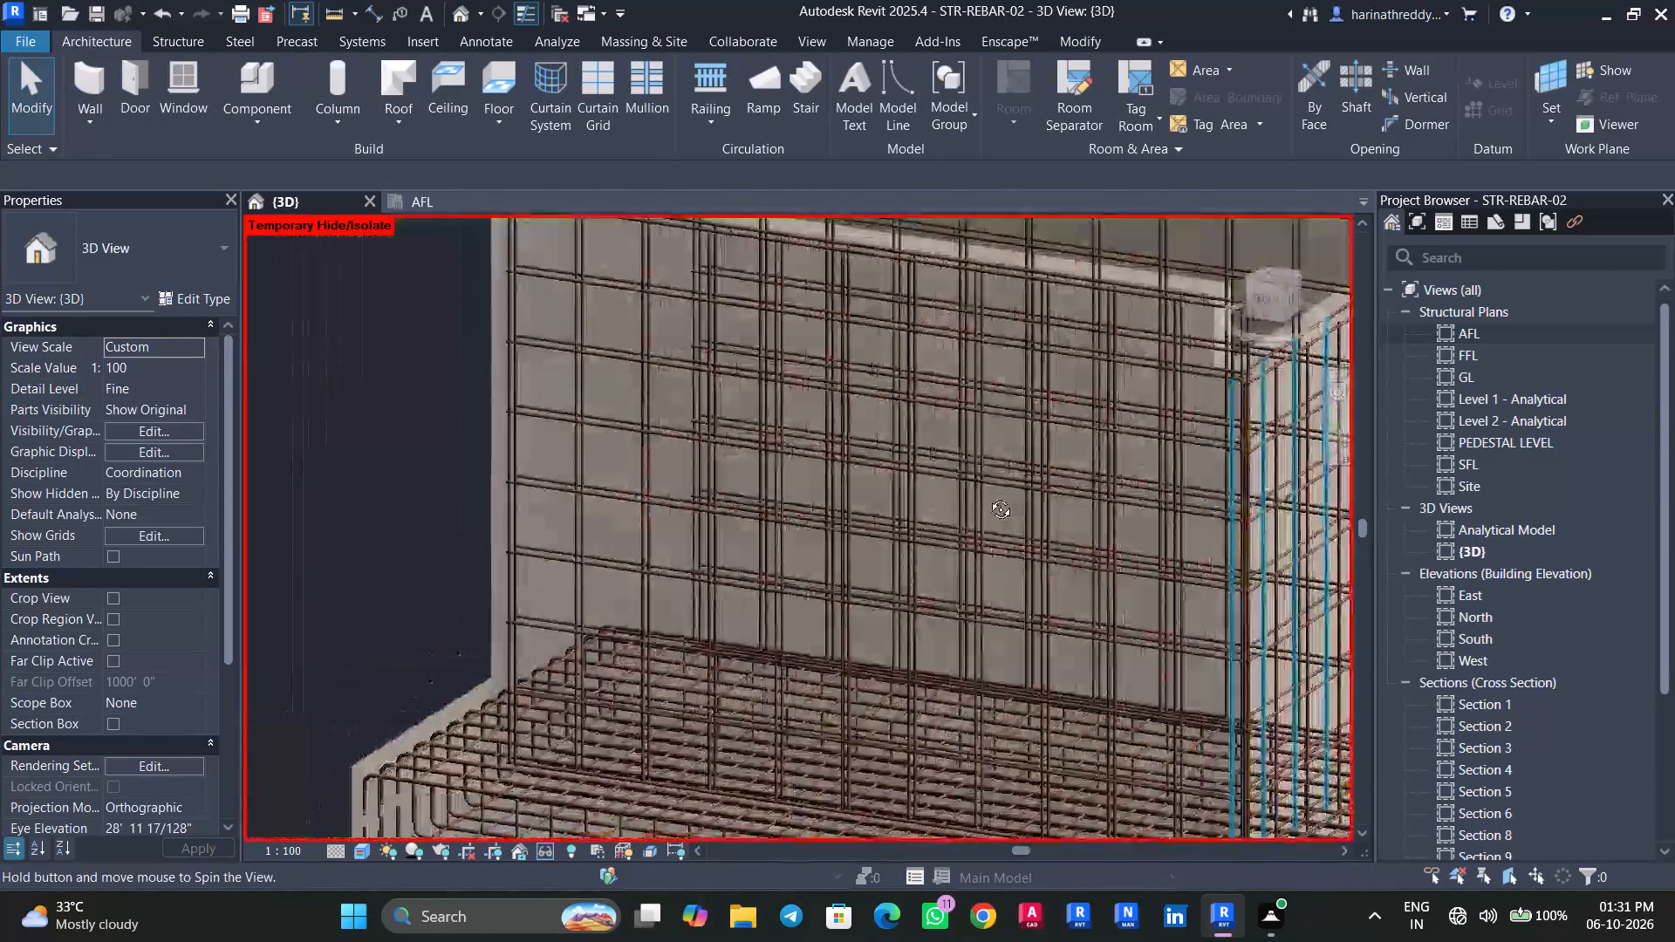
pyautogui.keyDown('shift'); pyautogui.moveTo(988, 496); pyautogui.dragTo(918, 496, button='middle'); pyautogui.keyUp('shift')
pyautogui.keyDown('shift'); pyautogui.moveTo(1092, 426); pyautogui.dragTo(1192, 394, button='middle'); pyautogui.keyUp('shift')
pyautogui.scroll(3, 1228, 331)
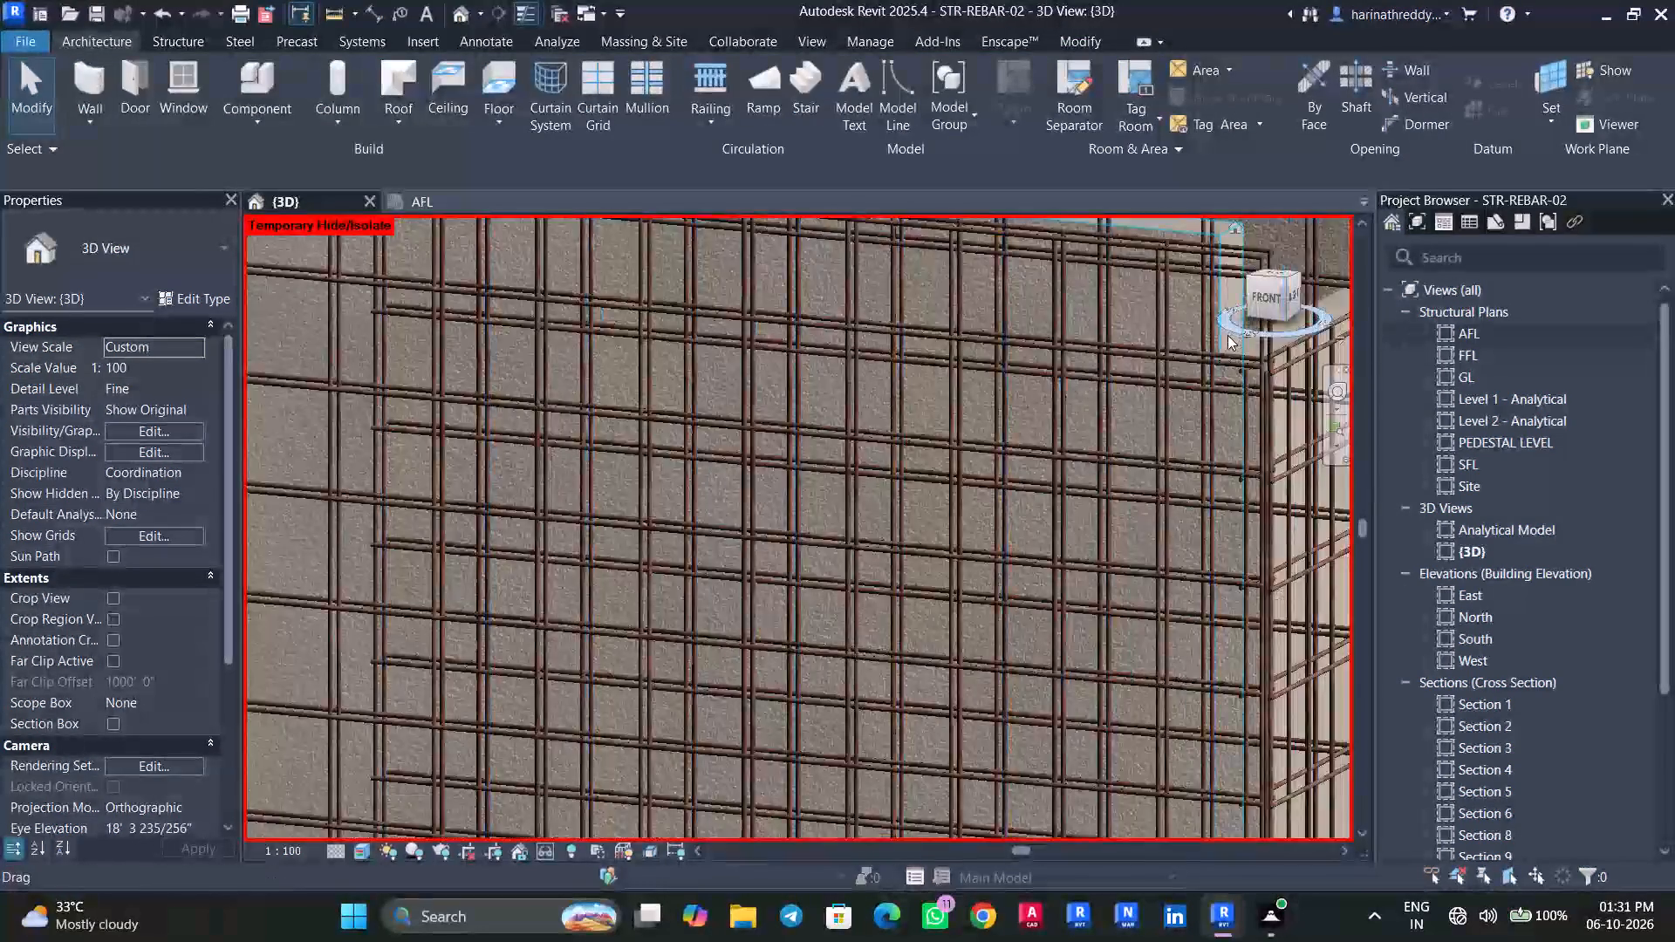
pyautogui.moveTo(1223, 338); pyautogui.dragTo(967, 432, button='middle')
pyautogui.keyDown('shift'); pyautogui.moveTo(1002, 429); pyautogui.dragTo(1075, 386, button='middle'); pyautogui.keyUp('shift')
pyautogui.click(1068, 334)
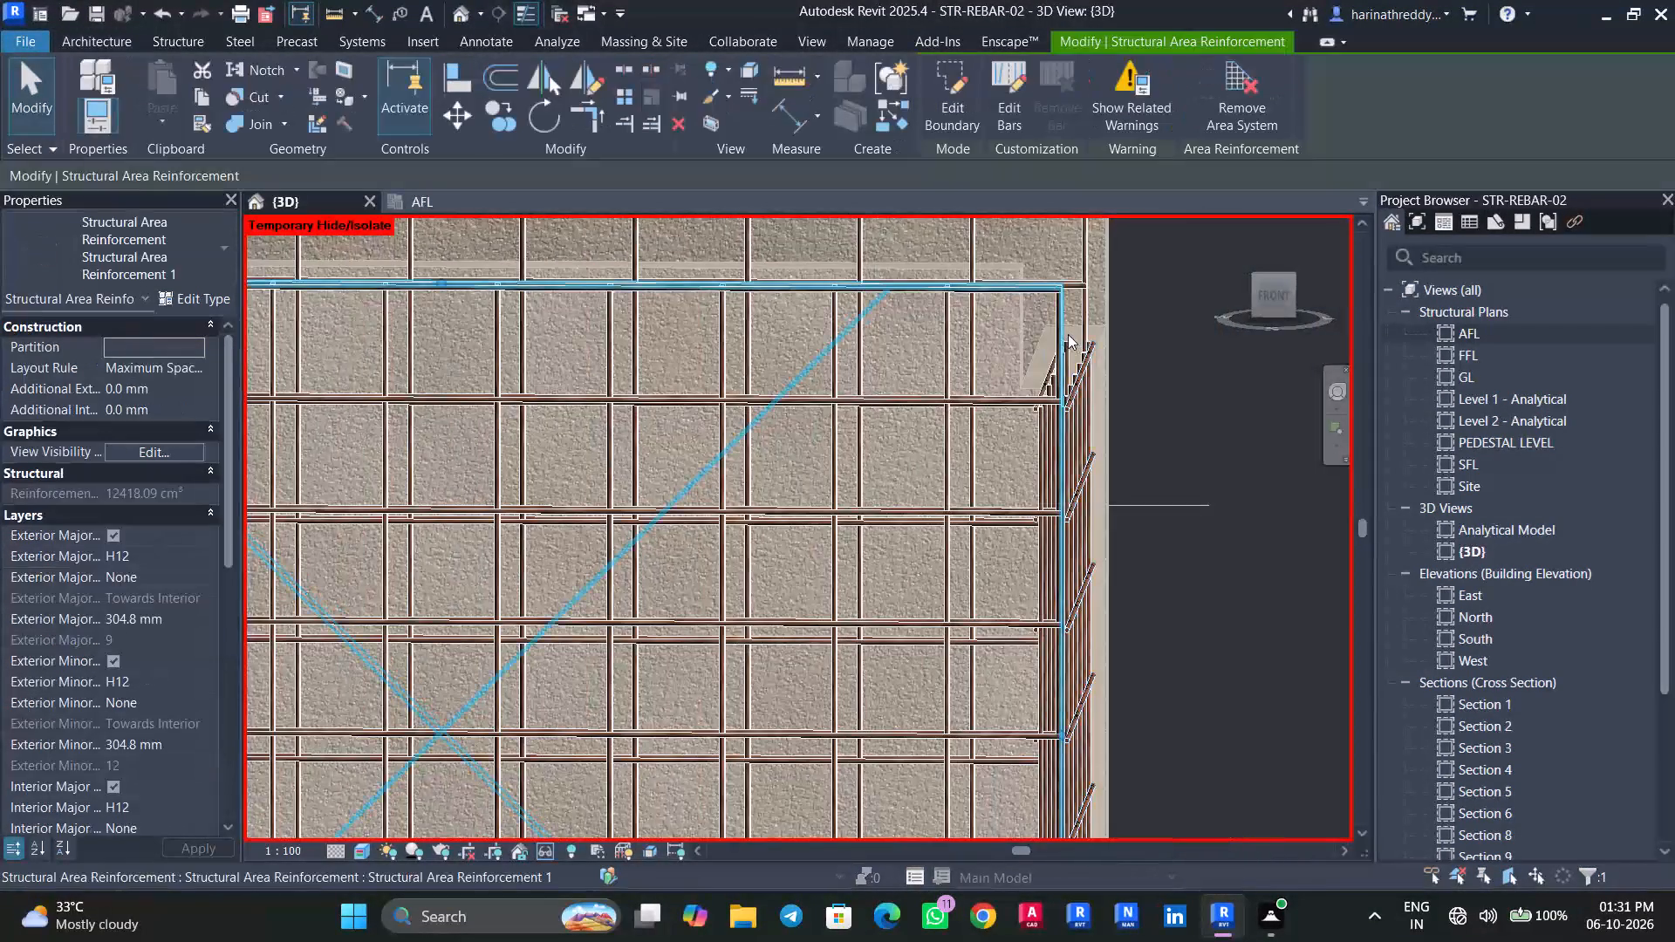
pyautogui.keyDown('shift'); pyautogui.scroll(1, 1075, 372); pyautogui.keyUp('shift')
pyautogui.keyDown('shift'); pyautogui.moveTo(1077, 371); pyautogui.dragTo(1063, 357, button='middle'); pyautogui.keyUp('shift')
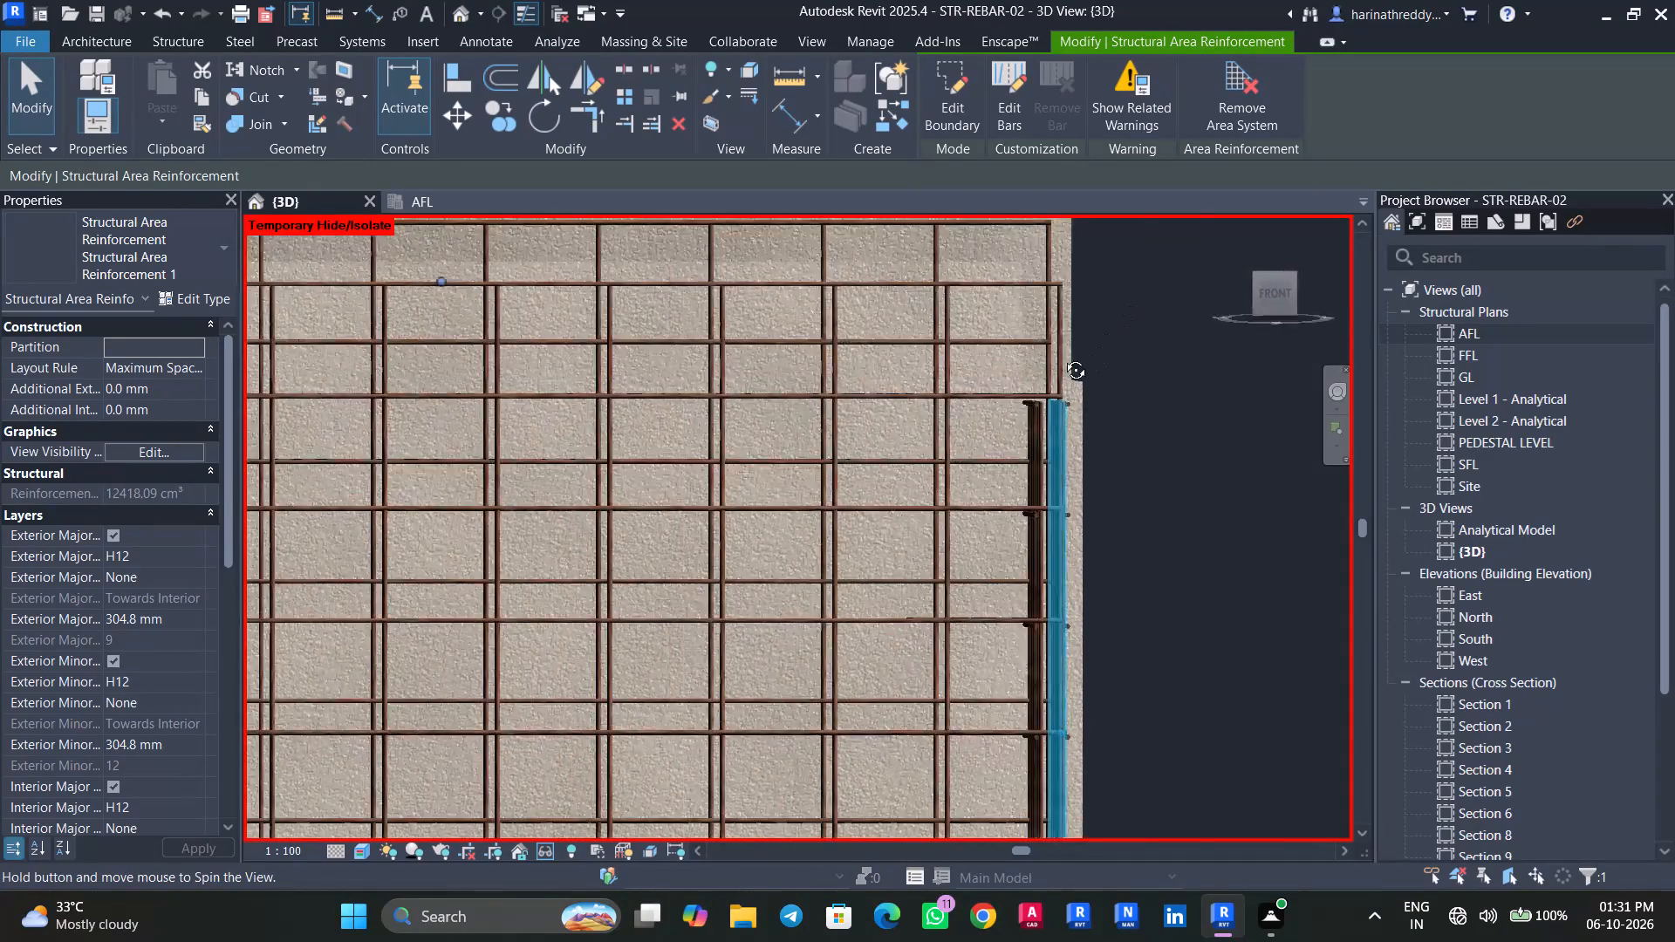
pyautogui.keyDown('shift'); pyautogui.moveTo(1063, 357); pyautogui.dragTo(837, 385, button='middle'); pyautogui.keyUp('shift')
pyautogui.press('Escape')
pyautogui.press('Escape')
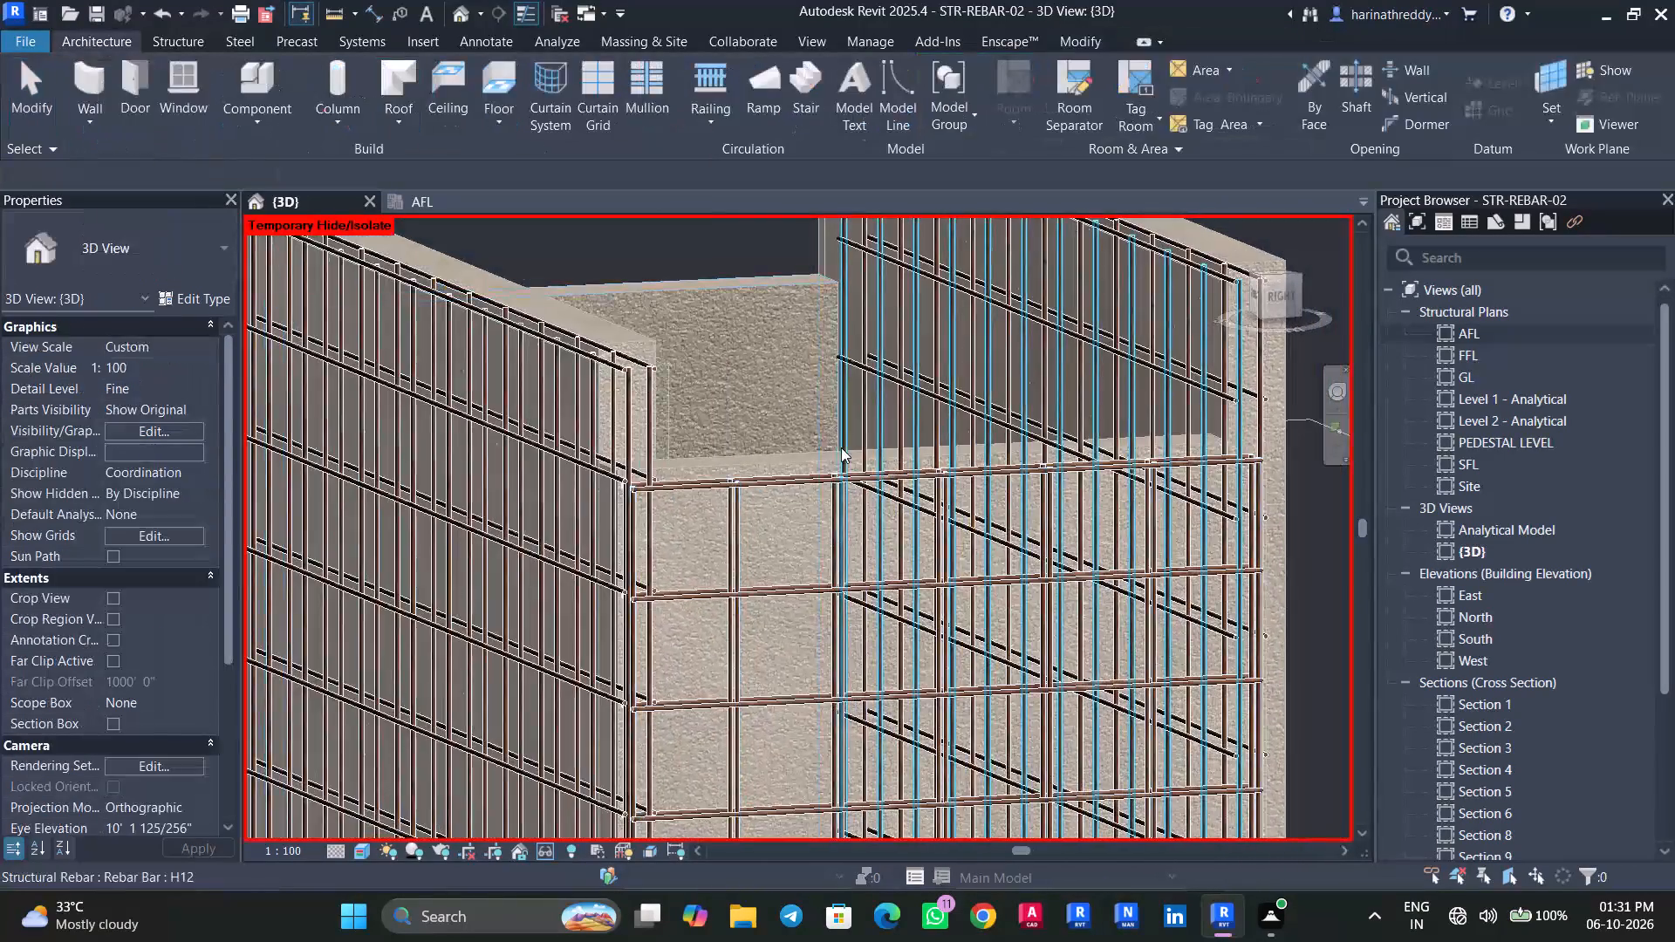
# In the right view, raise the side RT wall's top edge to the front wall's top, a top offset of about 4' 0 3/4".
pyautogui.scroll(2, 768, 460)
pyautogui.click(768, 460)
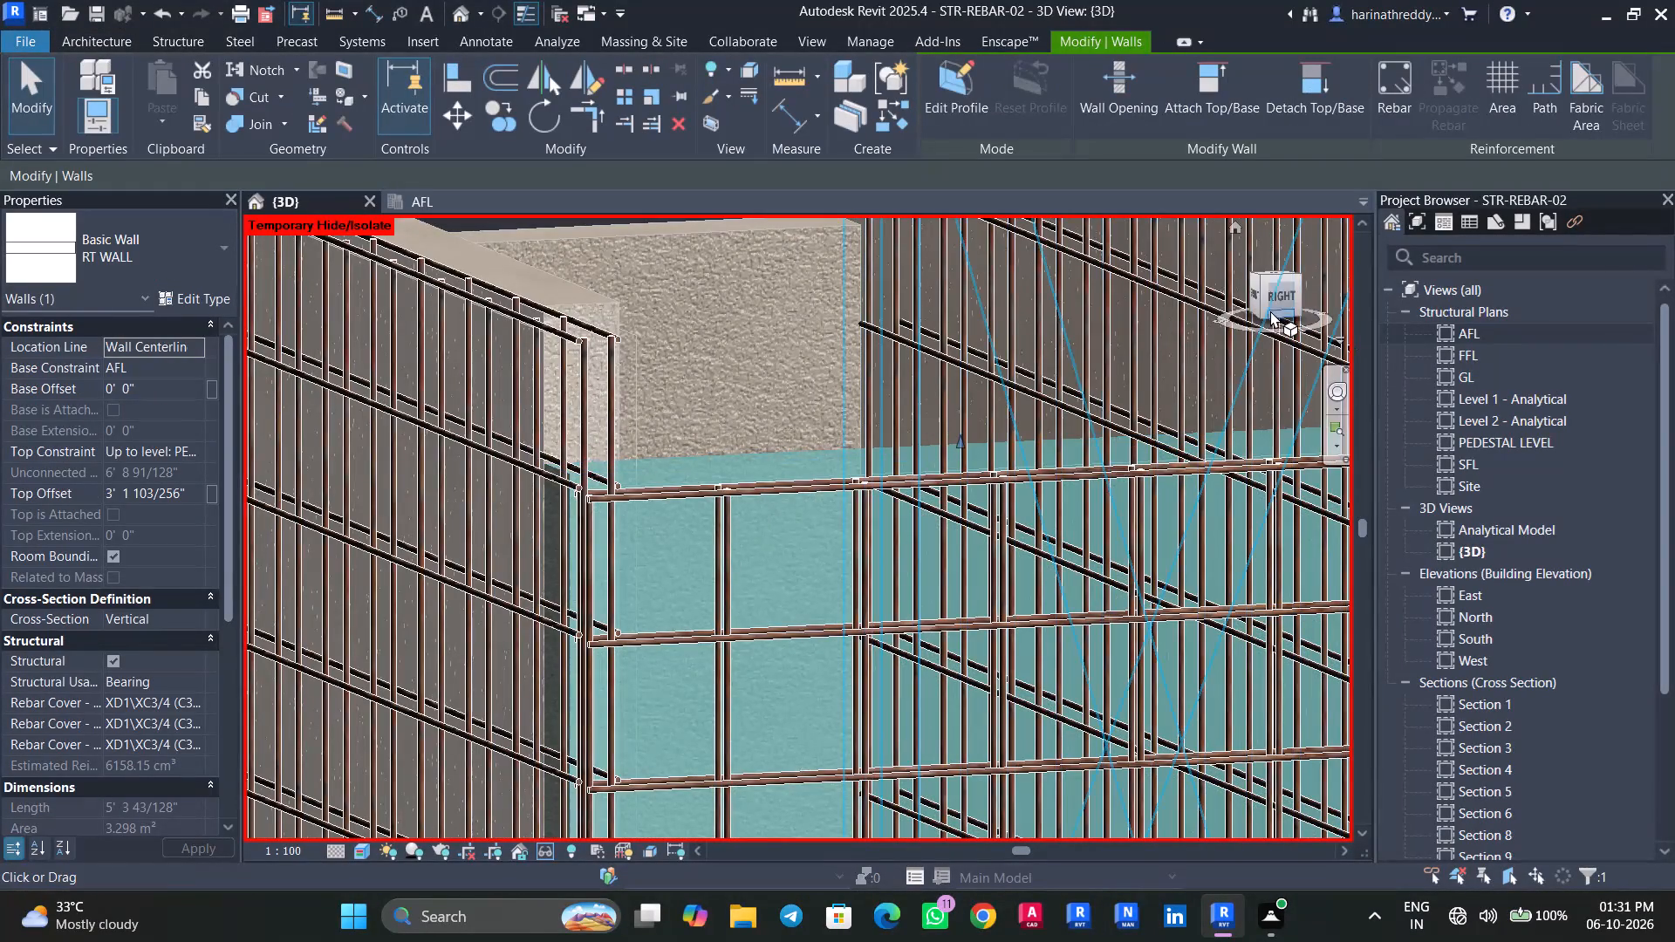
pyautogui.click(1279, 297)
pyautogui.scroll(1, 870, 305)
pyautogui.moveTo(878, 321); pyautogui.dragTo(900, 465, button='middle')
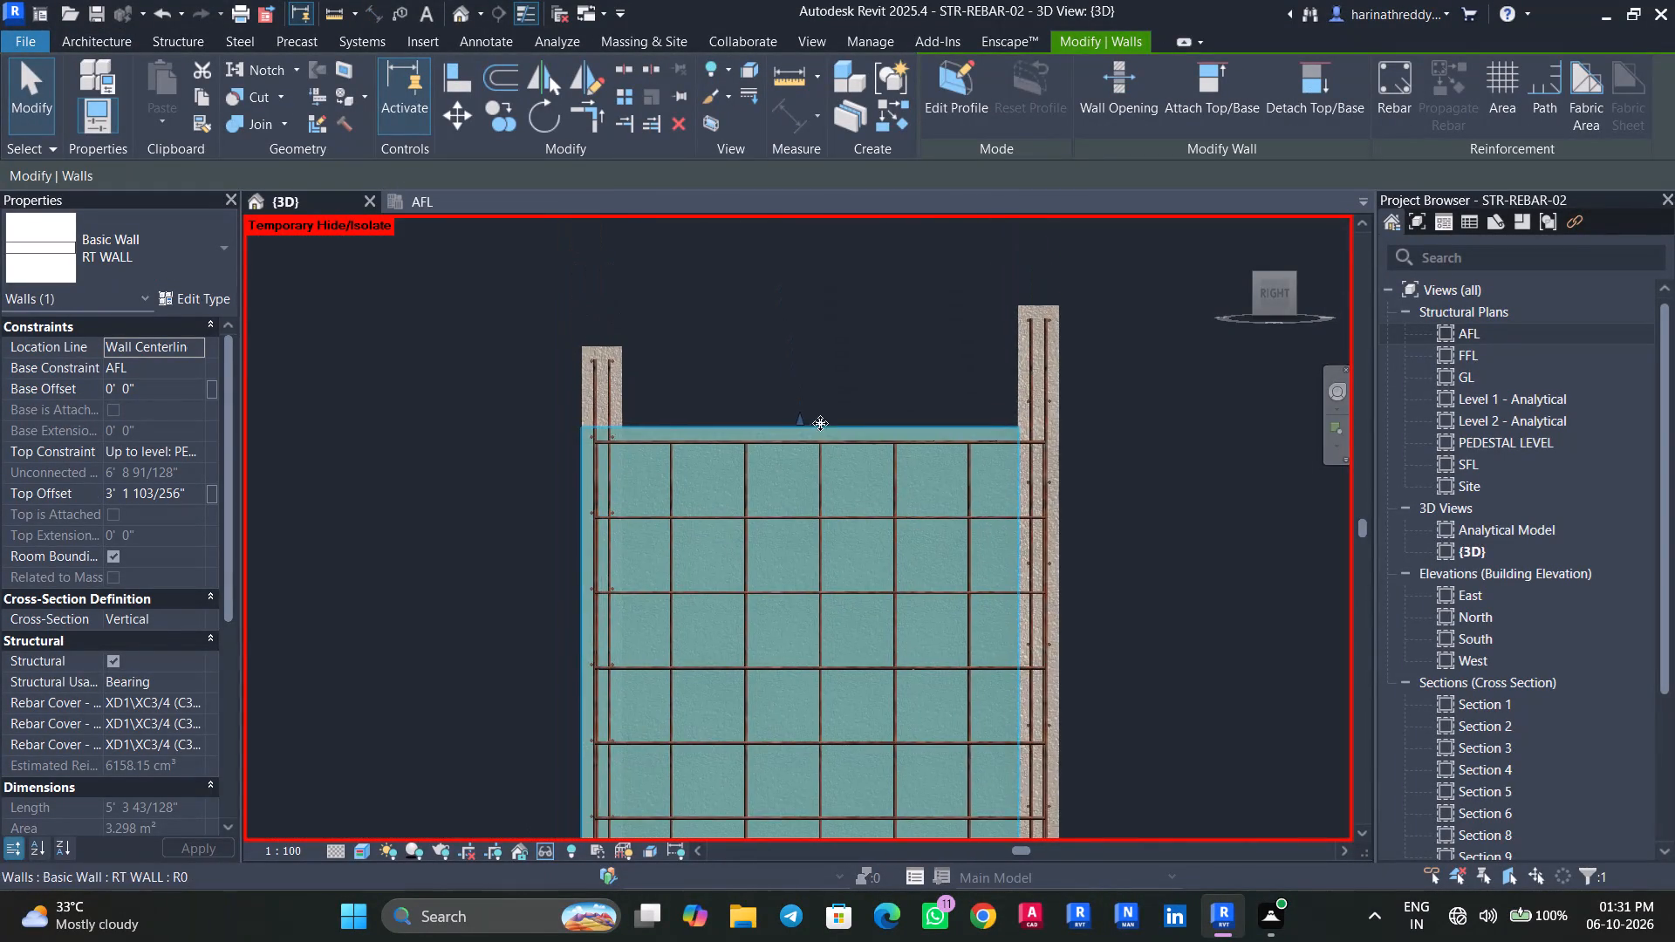
pyautogui.moveTo(796, 414); pyautogui.dragTo(796, 349)
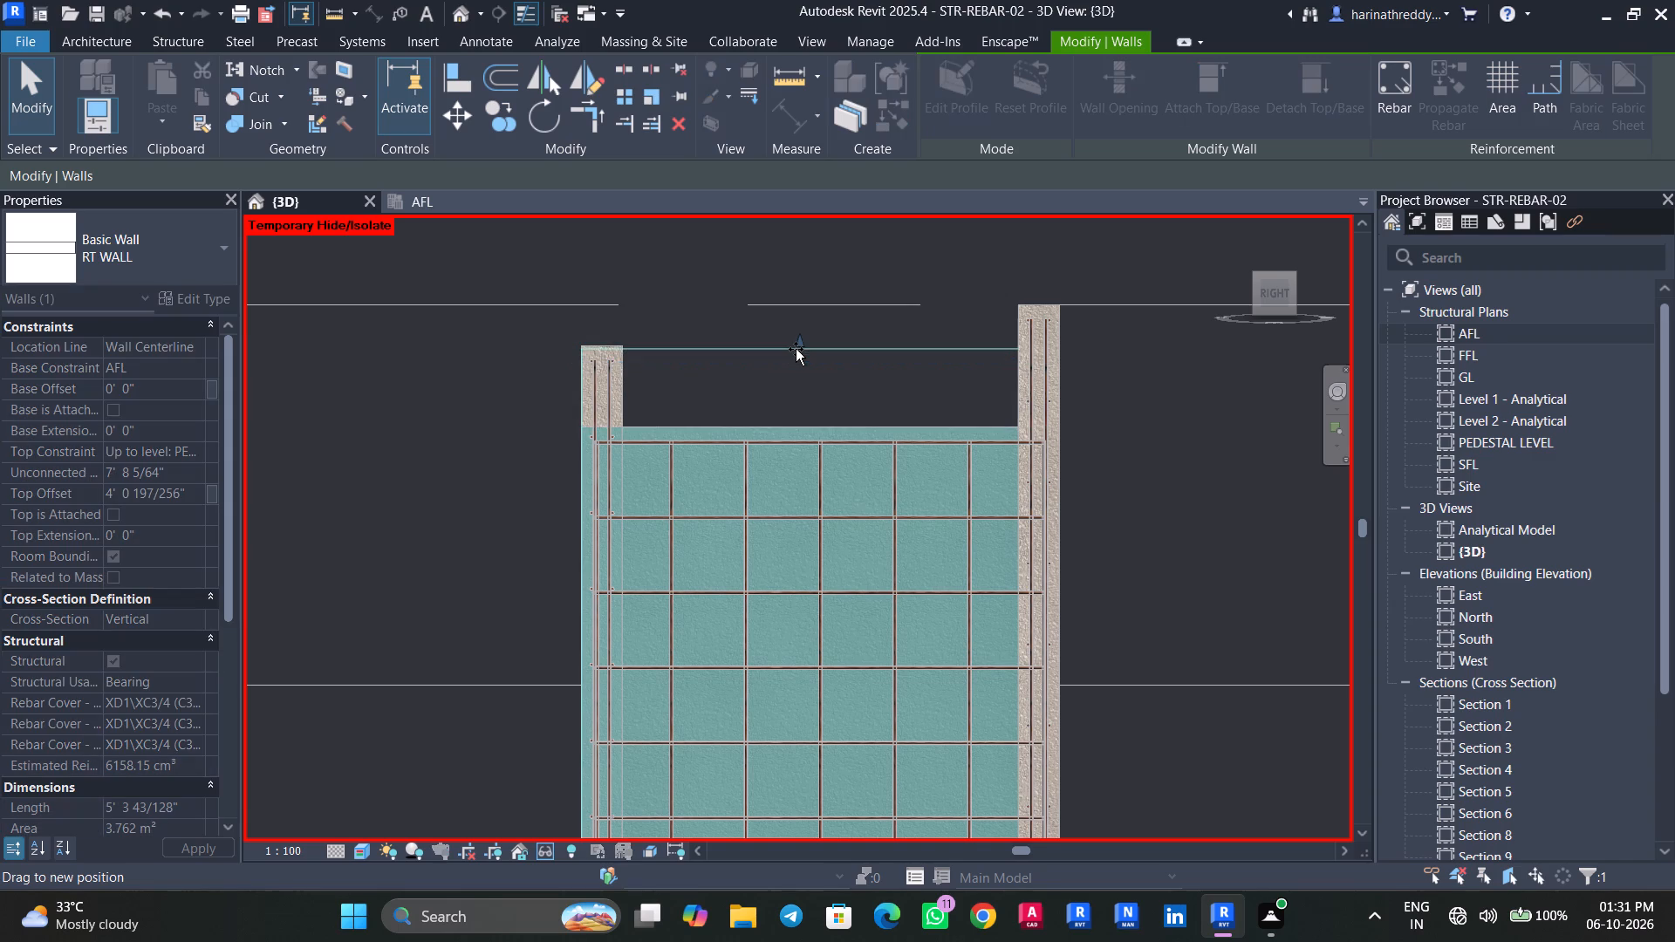
pyautogui.moveTo(796, 349); pyautogui.dragTo(797, 347)
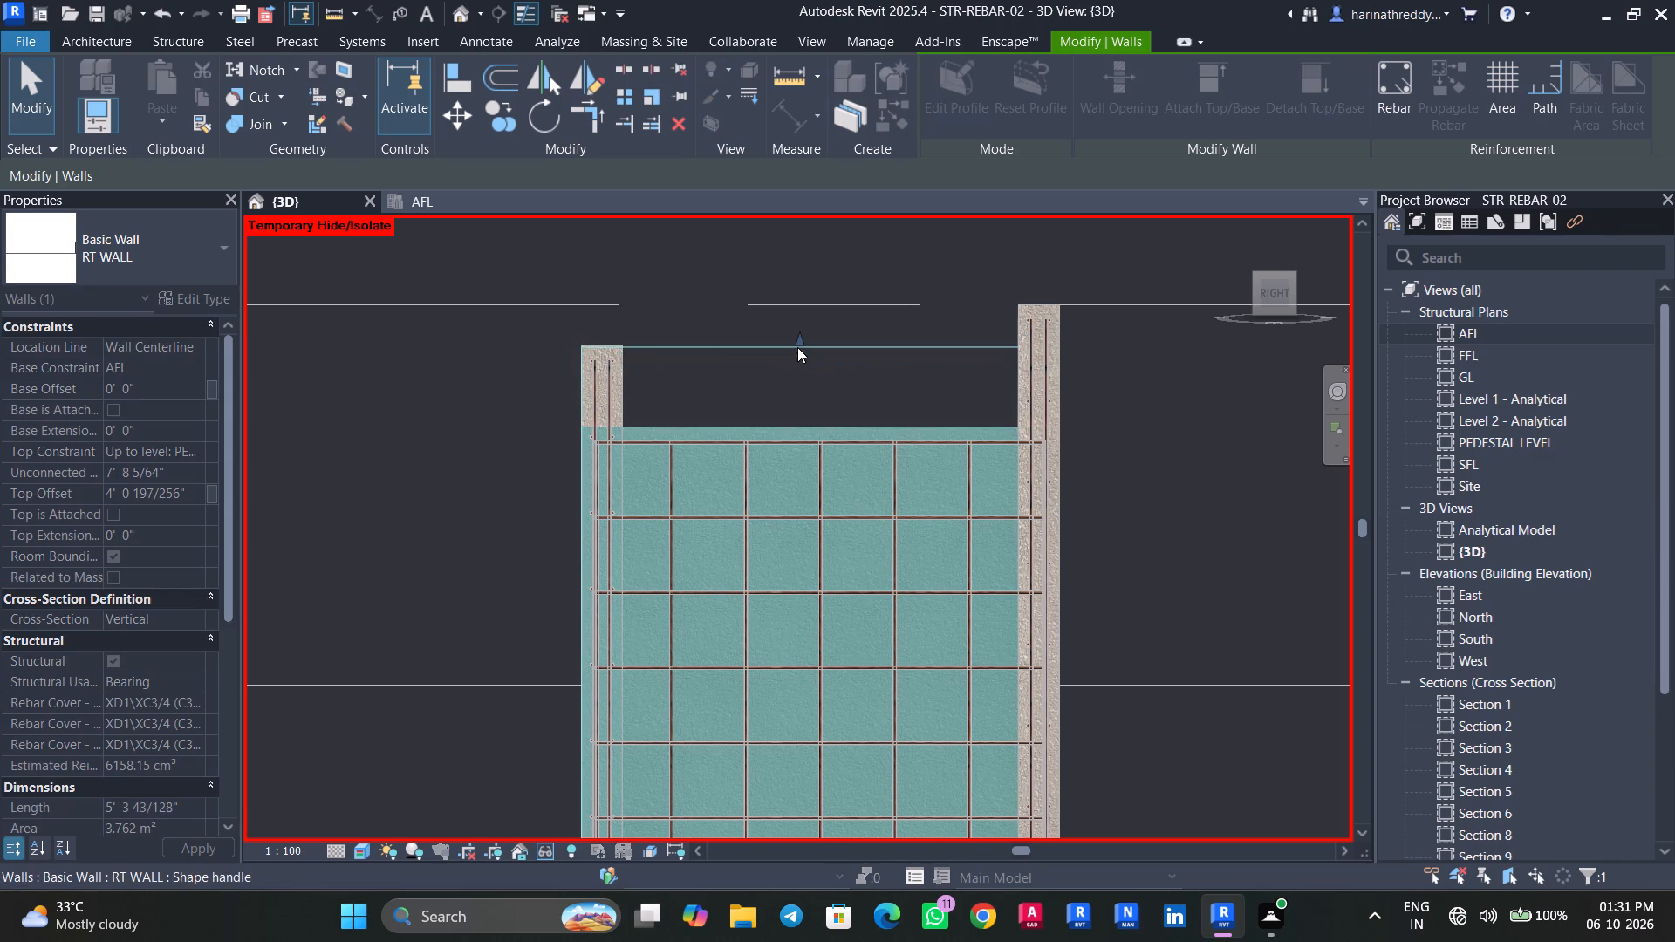
pyautogui.press('Escape')
# In the right view, lower the side RT wall's top edge to just above its area reinforcement, level with the opposite side wall.
pyautogui.keyDown('shift'); pyautogui.moveTo(805, 389); pyautogui.dragTo(925, 438, button='middle'); pyautogui.keyUp('shift')
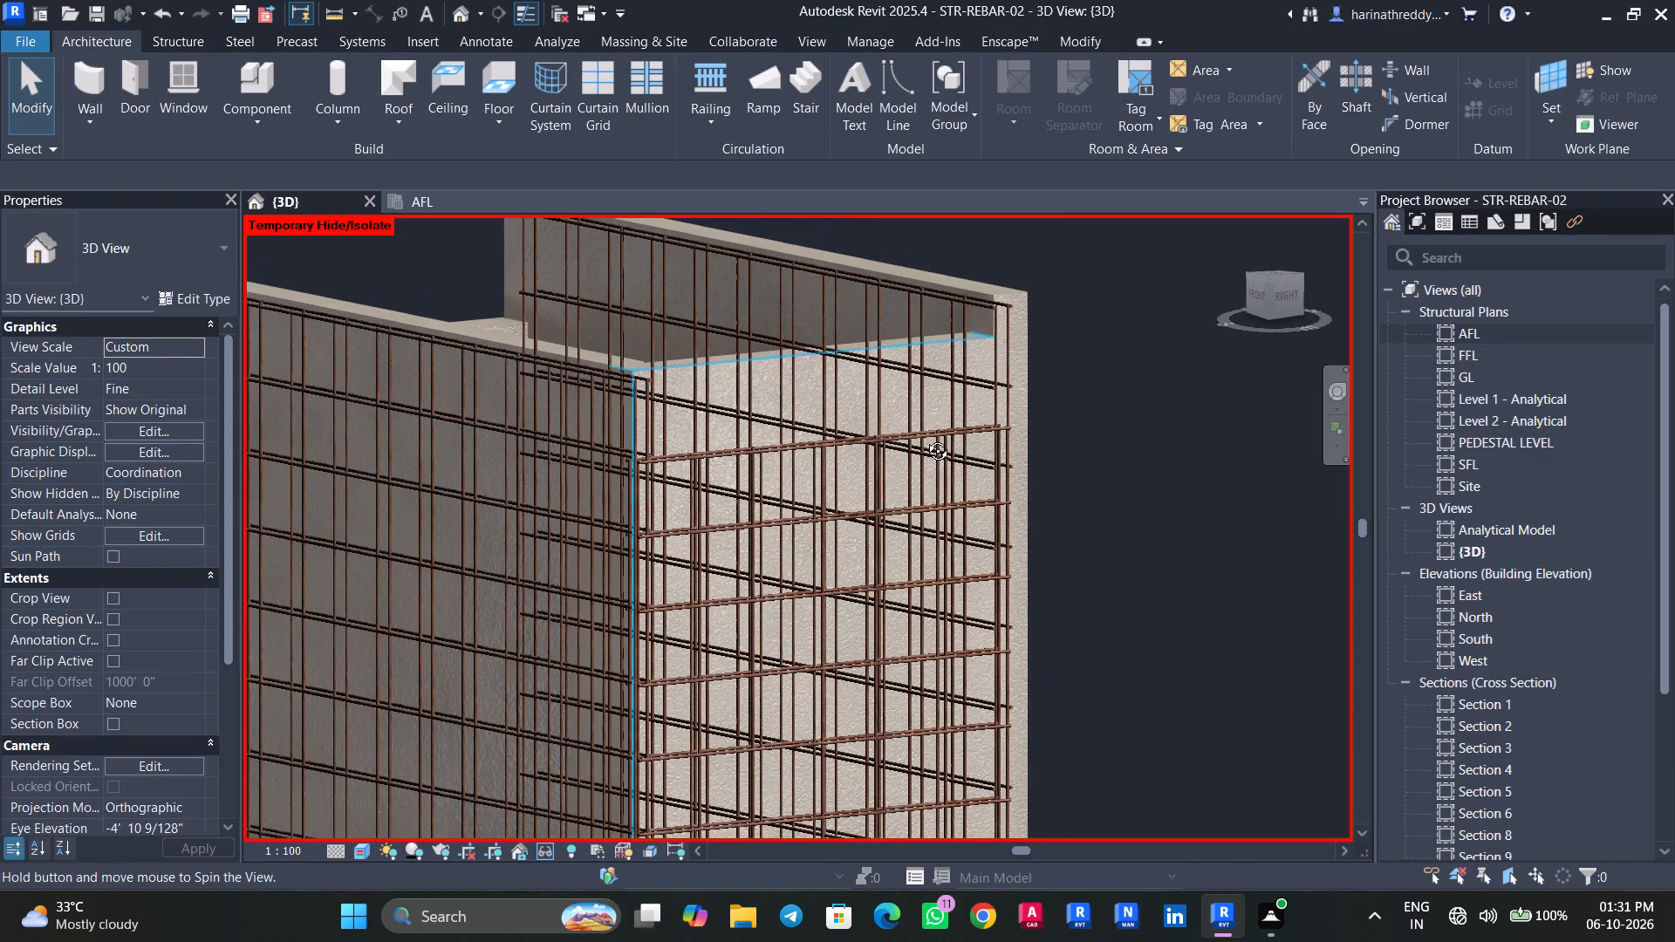
pyautogui.keyDown('shift'); pyautogui.moveTo(925, 438); pyautogui.dragTo(1046, 515, button='middle'); pyautogui.keyUp('shift')
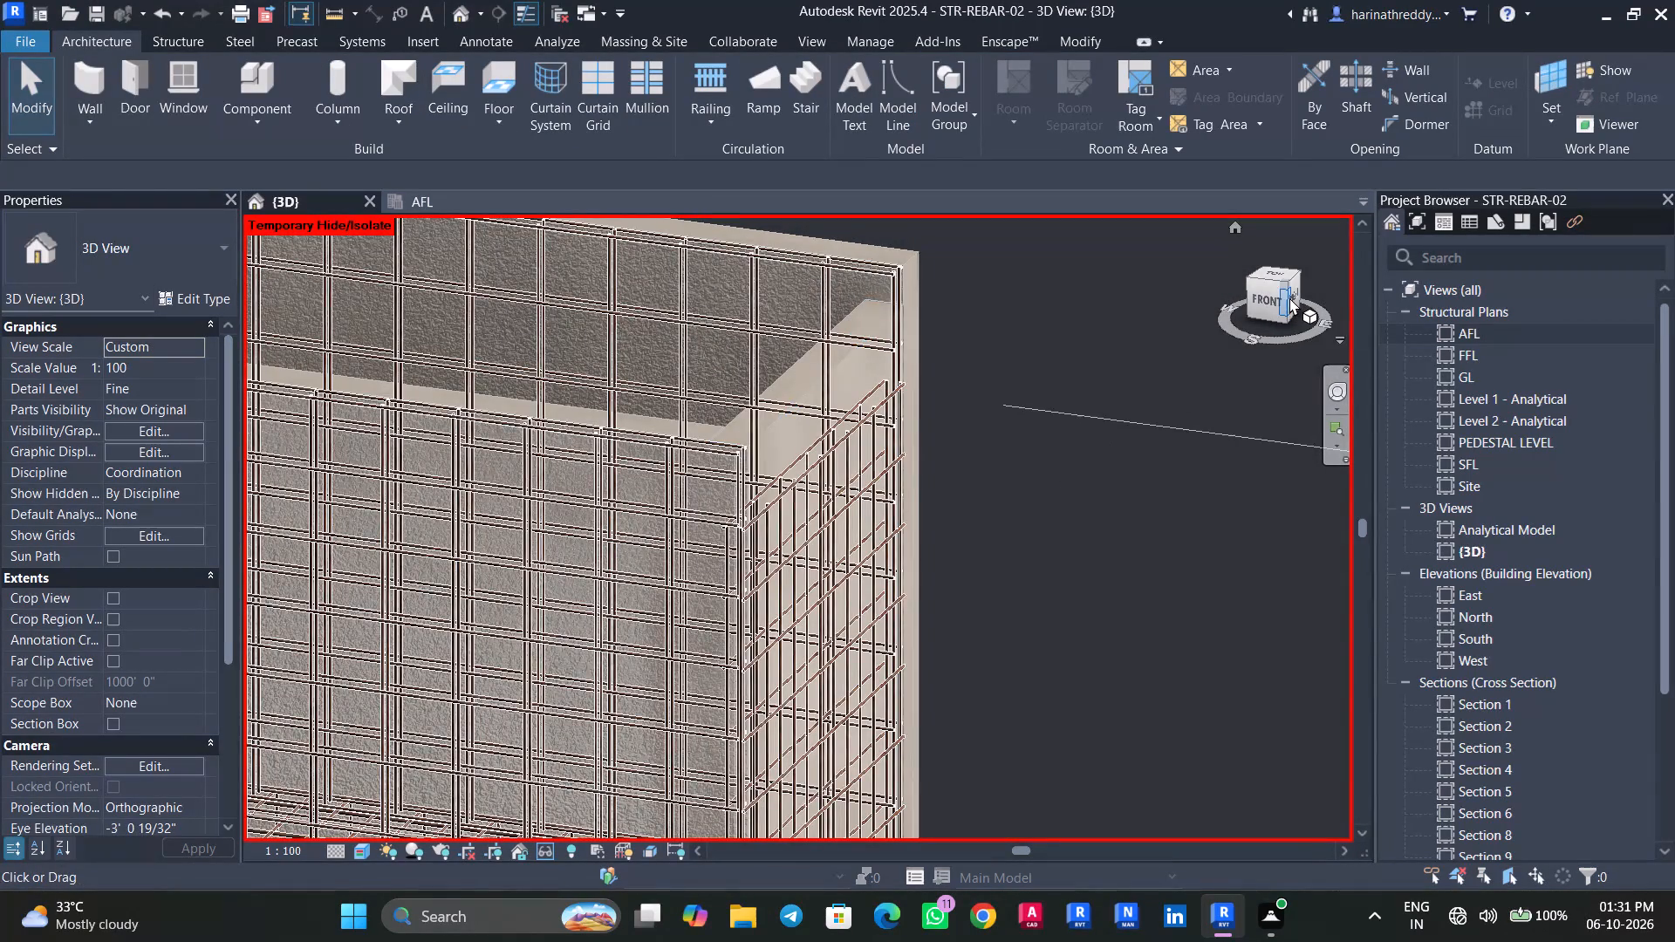
pyautogui.click(1289, 297)
pyautogui.click(1291, 297)
pyautogui.click(1291, 297)
pyautogui.scroll(2, 880, 499)
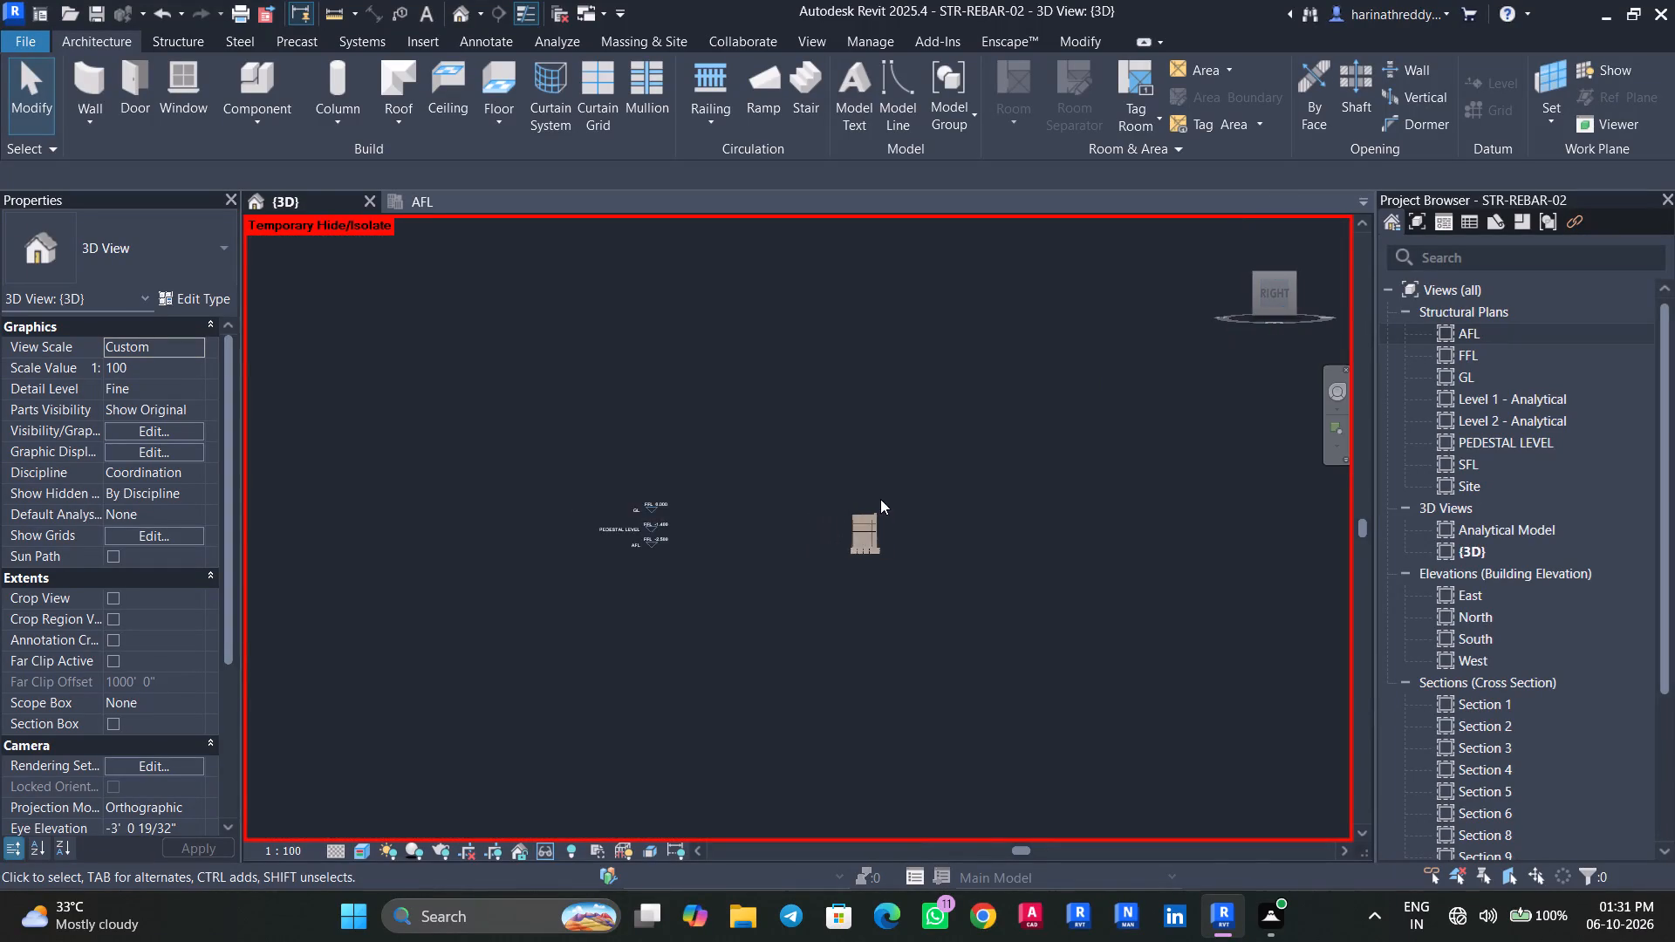
pyautogui.scroll(11, 880, 499)
pyautogui.click(1068, 450)
pyautogui.moveTo(1068, 450); pyautogui.dragTo(835, 434, button='middle')
pyautogui.scroll(1, 865, 438)
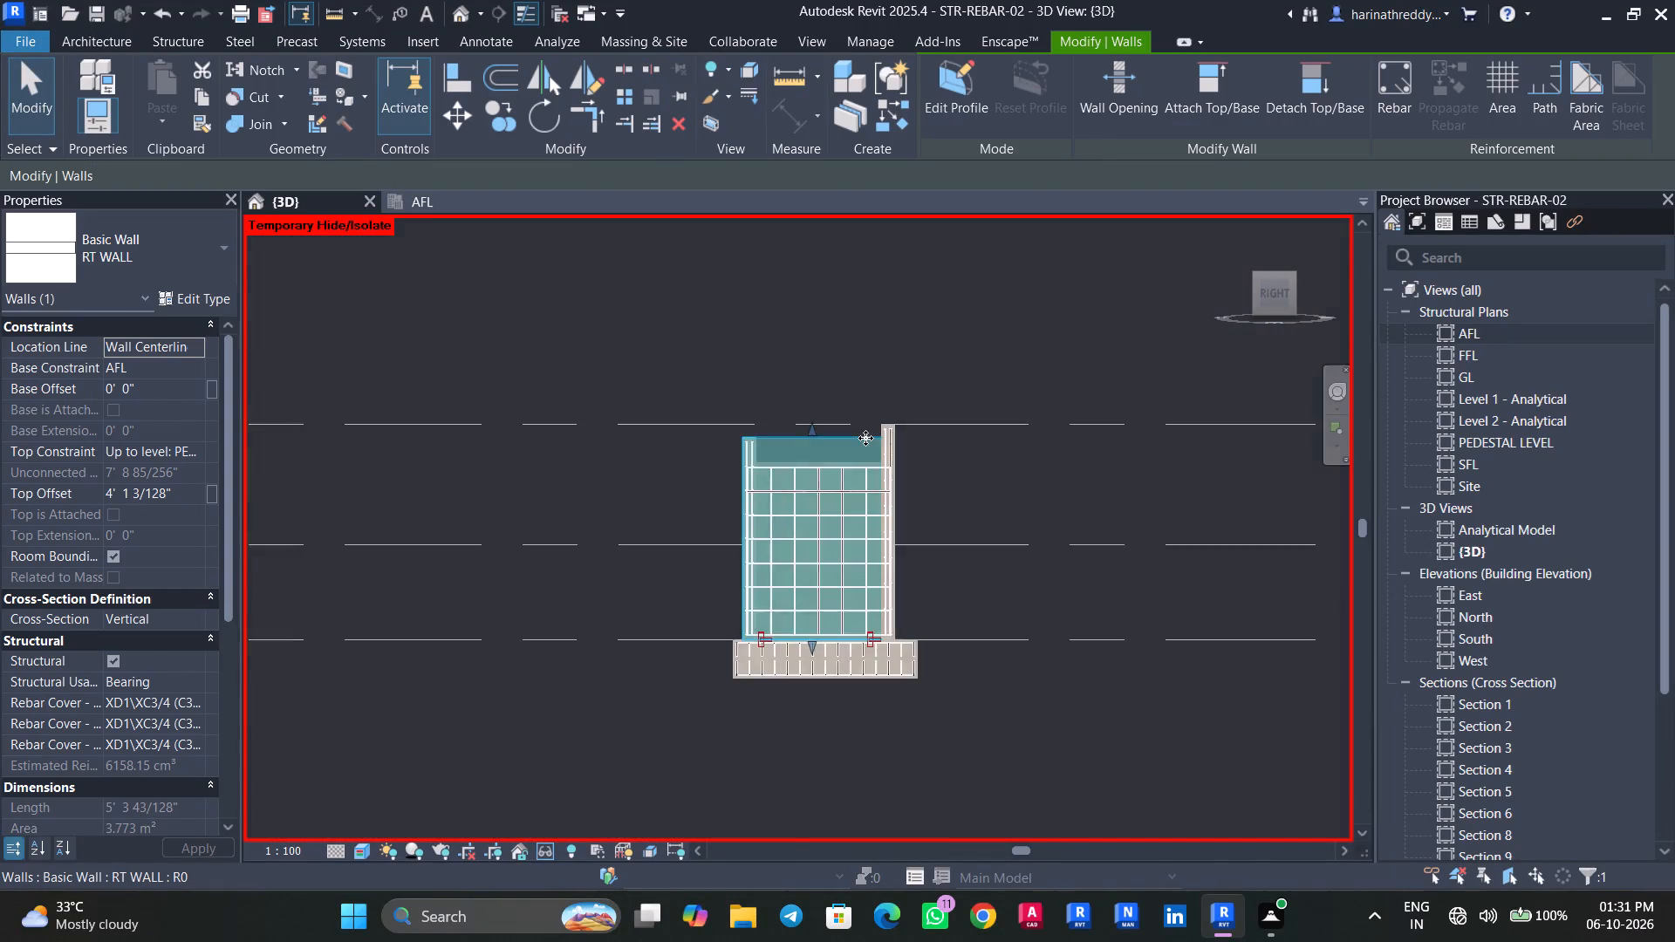
pyautogui.scroll(7, 865, 438)
pyautogui.moveTo(801, 424); pyautogui.dragTo(798, 495)
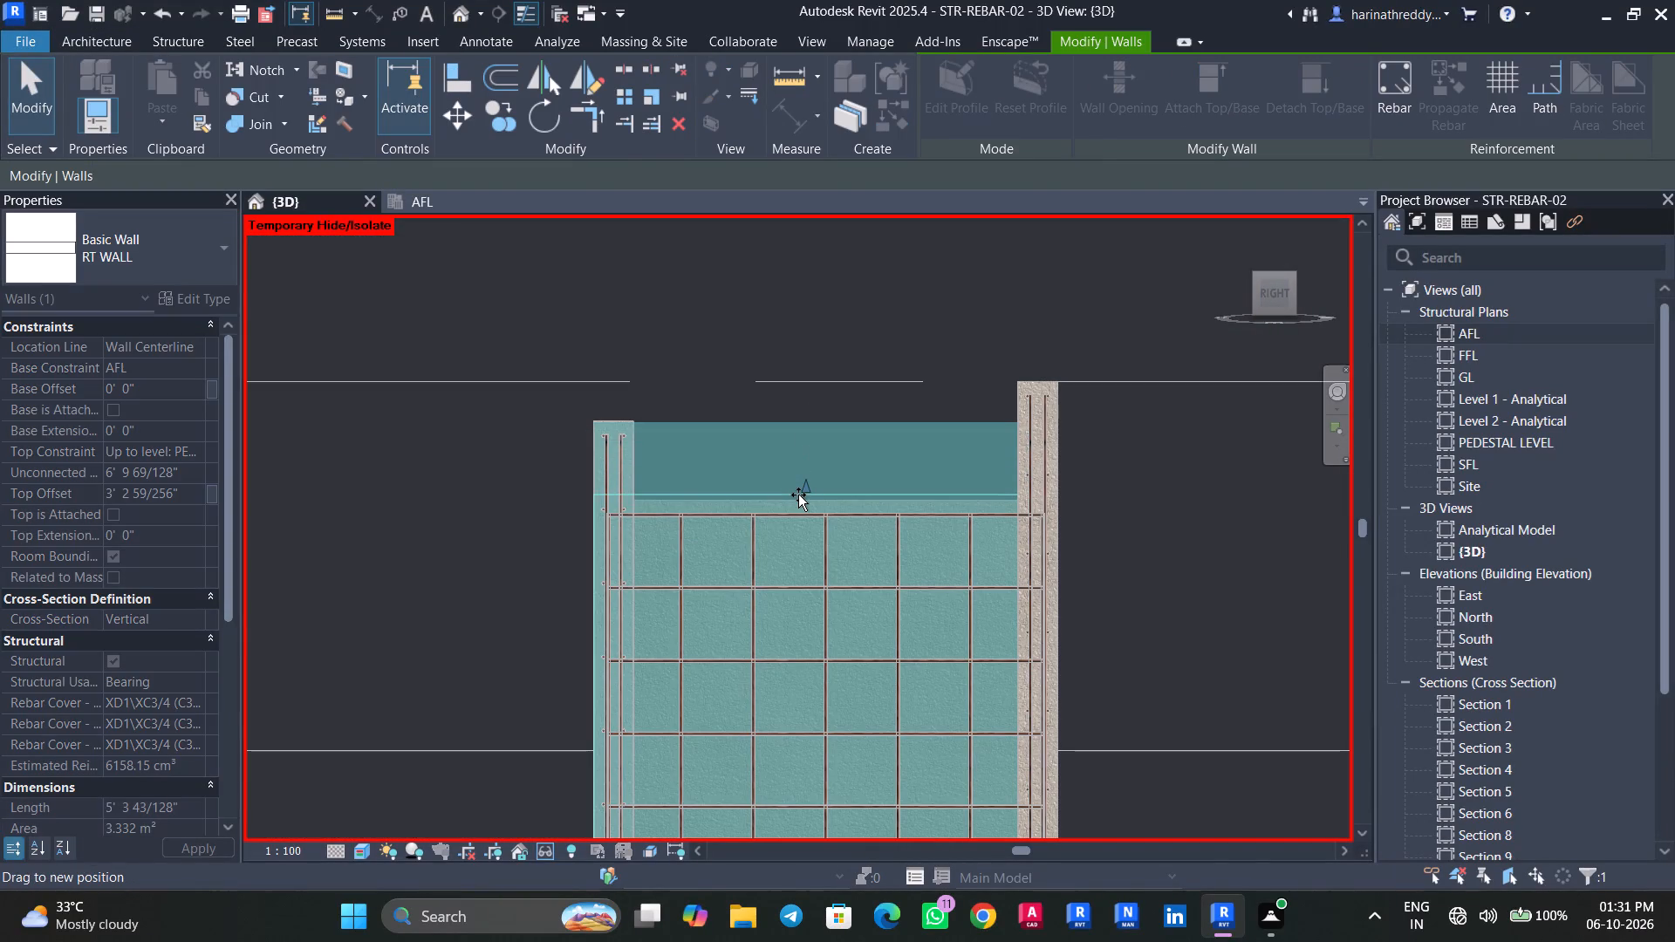
pyautogui.moveTo(798, 495); pyautogui.dragTo(800, 501)
pyautogui.press('Escape')
pyautogui.press('Escape')
# In the front view, pull the front wall area reinforcement's boundary edge beside the lowered side wall slightly inward.
pyautogui.keyDown('shift'); pyautogui.moveTo(850, 438); pyautogui.dragTo(886, 461, button='middle'); pyautogui.keyUp('shift')
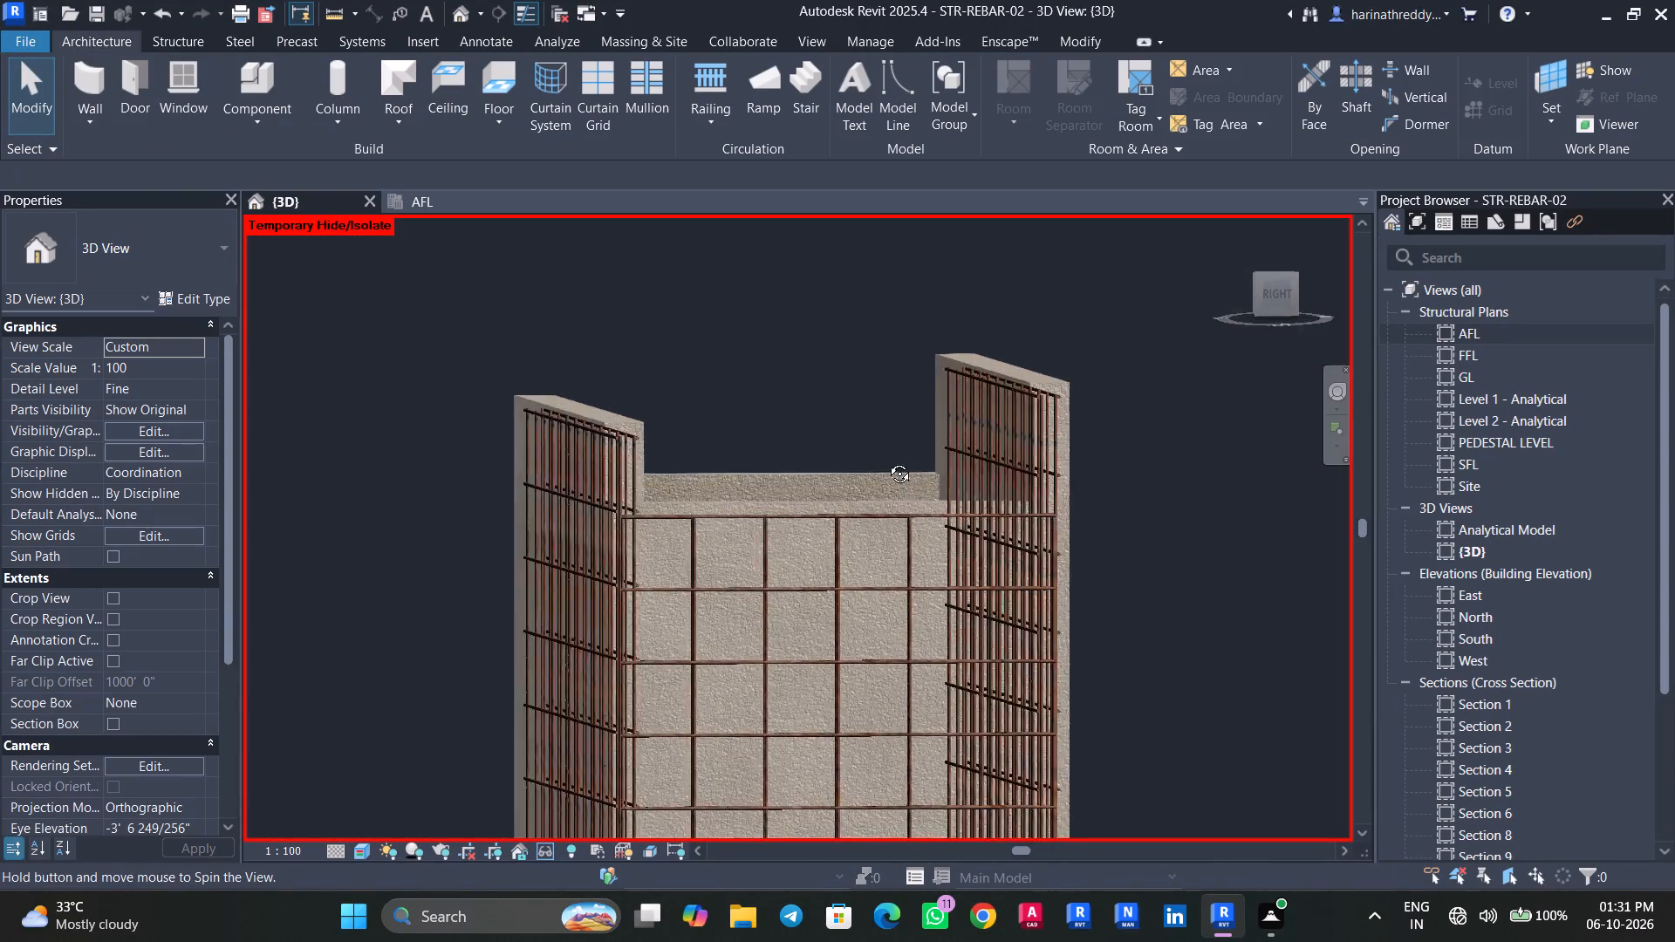
pyautogui.keyDown('shift'); pyautogui.moveTo(886, 461); pyautogui.dragTo(1012, 515, button='middle'); pyautogui.keyUp('shift')
pyautogui.scroll(-2, 1012, 504)
pyautogui.keyDown('shift'); pyautogui.moveTo(995, 503); pyautogui.dragTo(1091, 479, button='middle'); pyautogui.keyUp('shift')
pyautogui.moveTo(961, 474); pyautogui.dragTo(1336, 465, button='middle')
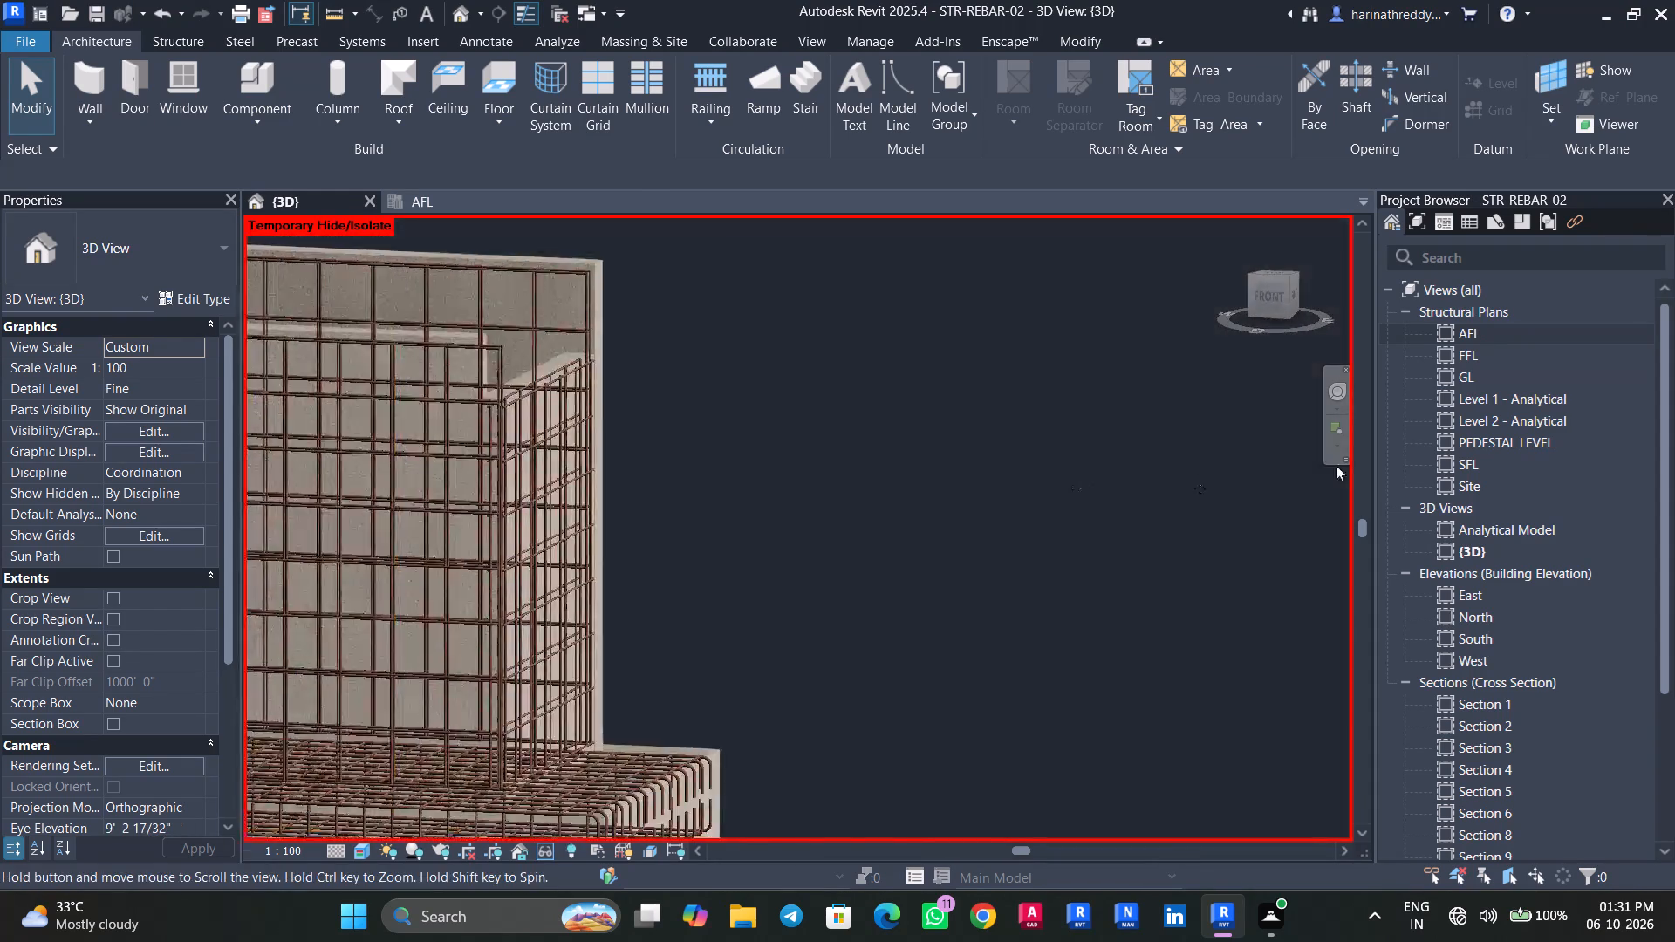
pyautogui.moveTo(1336, 465); pyautogui.dragTo(1369, 465, button='middle')
pyautogui.keyDown('shift'); pyautogui.moveTo(1012, 426); pyautogui.dragTo(1079, 419, button='middle'); pyautogui.keyUp('shift')
pyautogui.moveTo(942, 394); pyautogui.dragTo(1286, 407, button='middle')
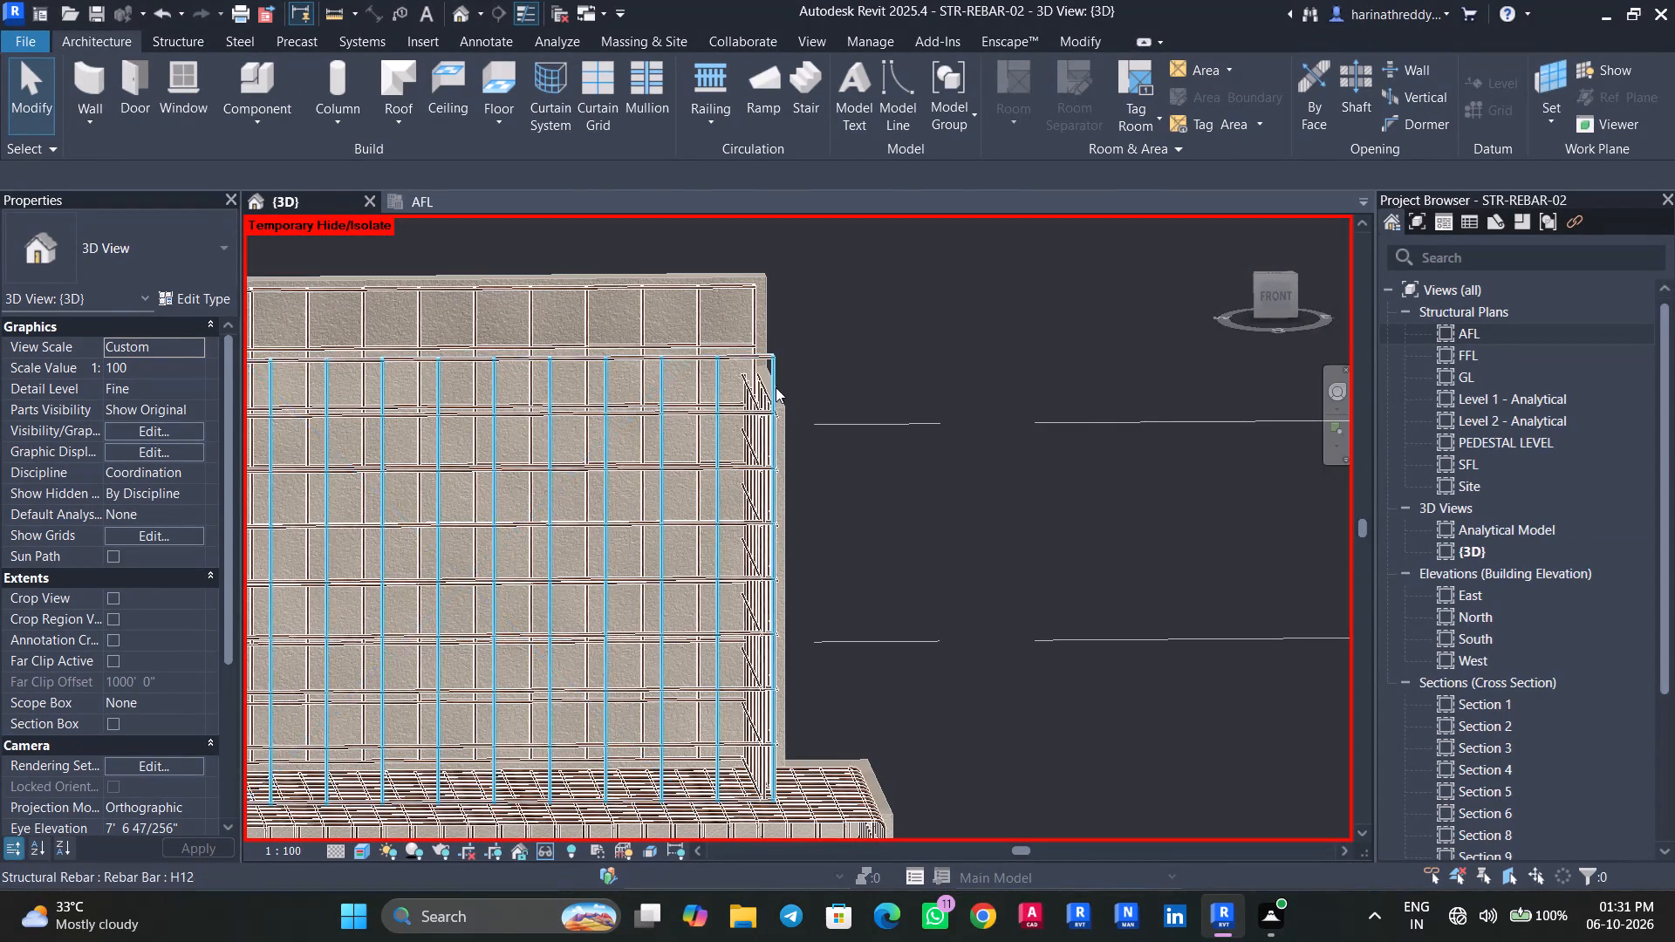
pyautogui.click(776, 386)
pyautogui.click(1269, 297)
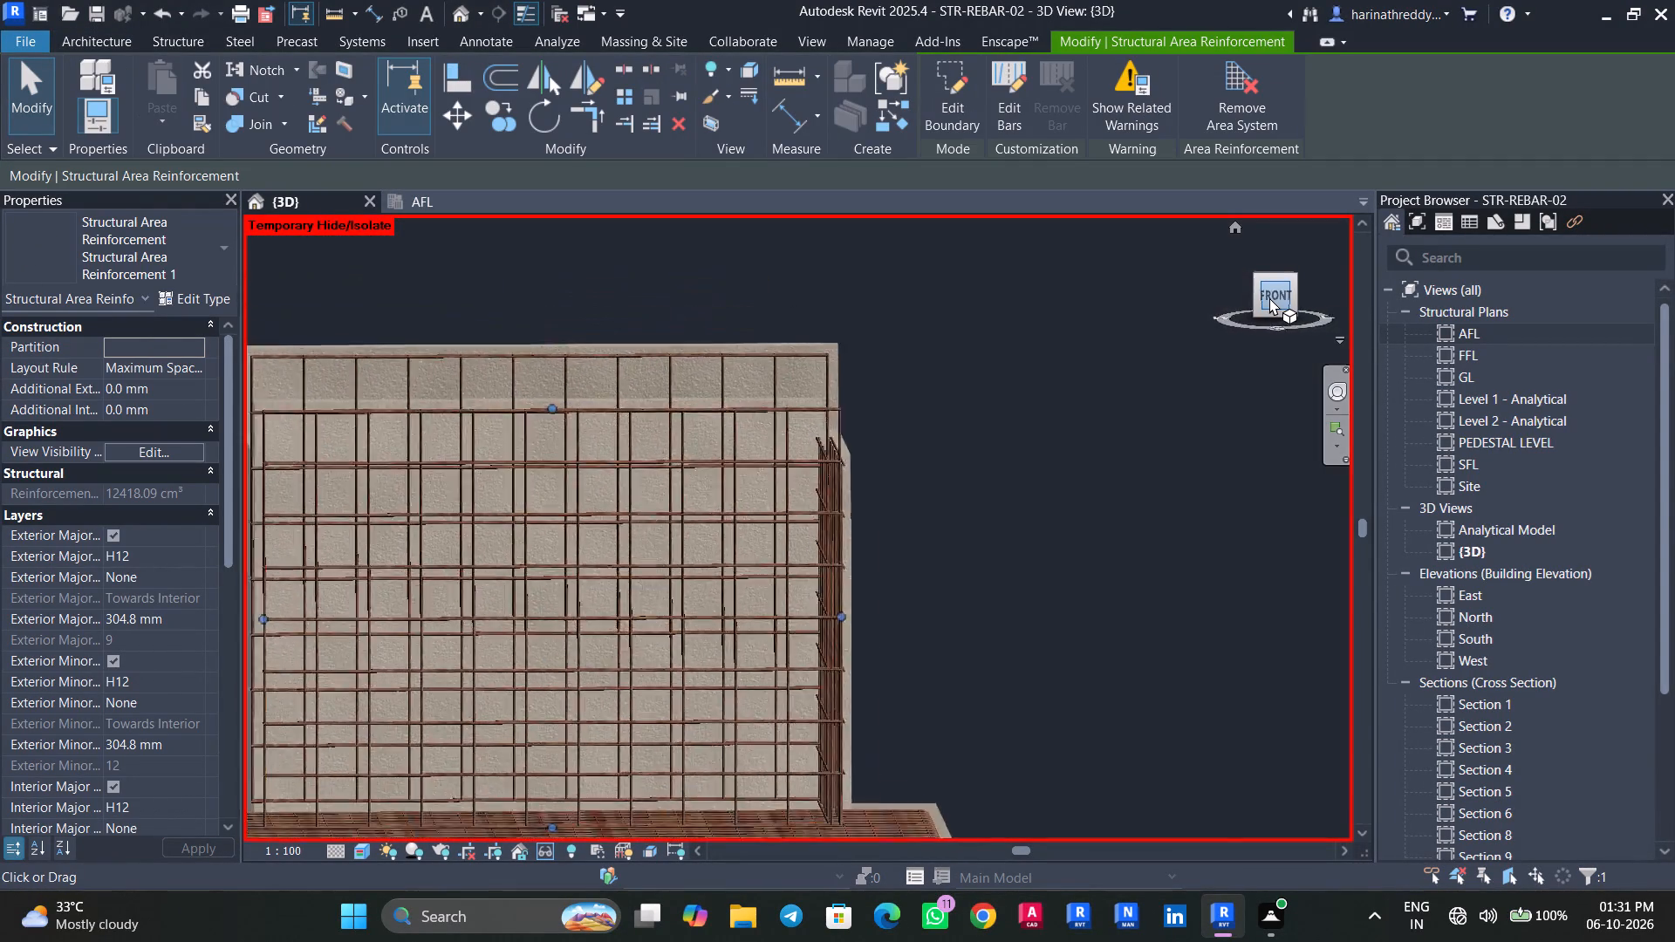
pyautogui.scroll(4, 1044, 536)
pyautogui.moveTo(1054, 525); pyautogui.dragTo(1036, 525)
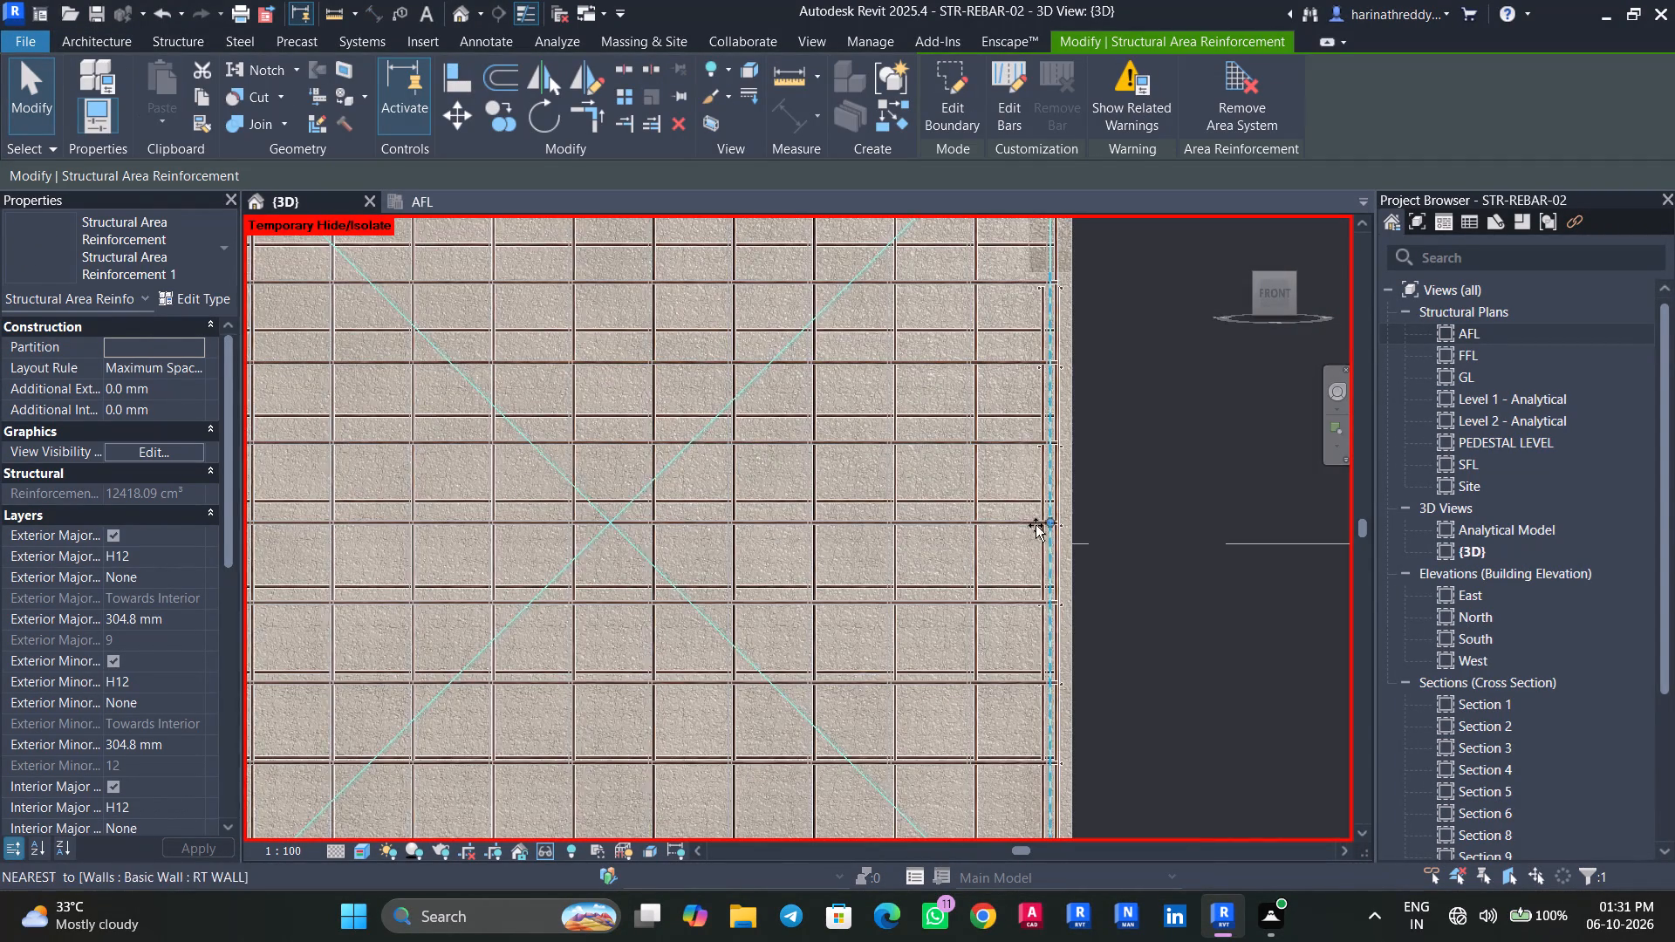
pyautogui.moveTo(1036, 525); pyautogui.dragTo(1016, 522)
pyautogui.scroll(-4, 1130, 457)
pyautogui.moveTo(1128, 452); pyautogui.dragTo(1077, 503, button='middle')
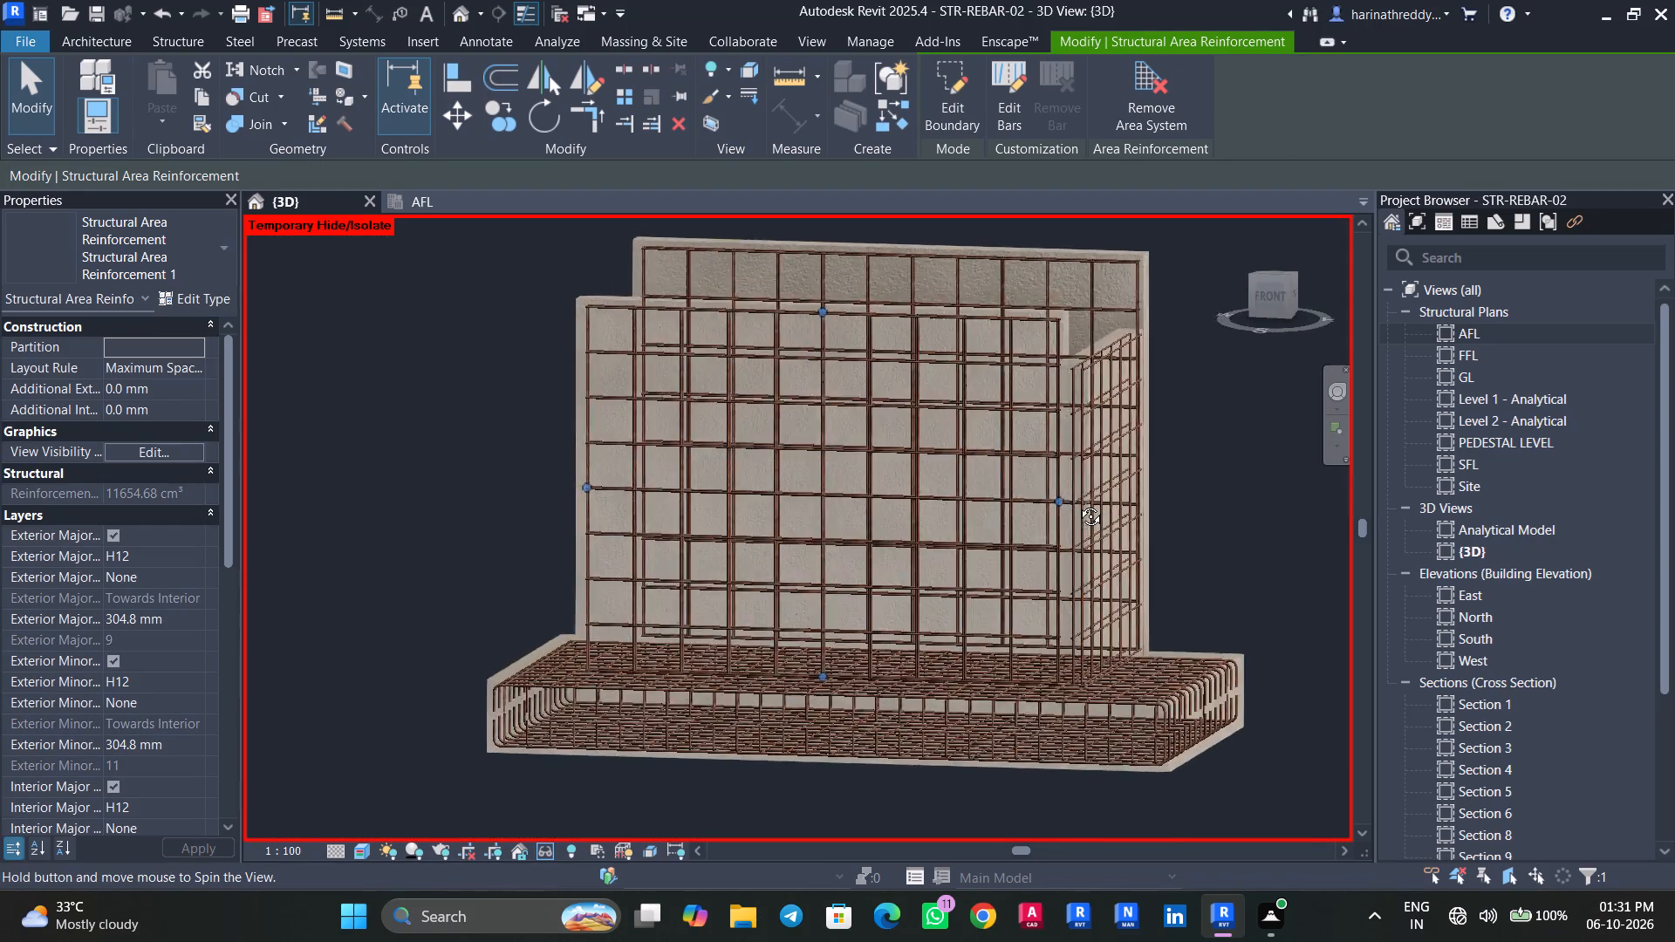
pyautogui.moveTo(1077, 503); pyautogui.dragTo(1106, 509, button='middle')
pyautogui.press('Escape')
pyautogui.press('Escape')
# In the right view, nudge the side wall area reinforcement's boundary edge nearest the back wall slightly inward.
pyautogui.keyDown('shift'); pyautogui.moveTo(1171, 497); pyautogui.dragTo(1097, 537, button='middle'); pyautogui.keyUp('shift')
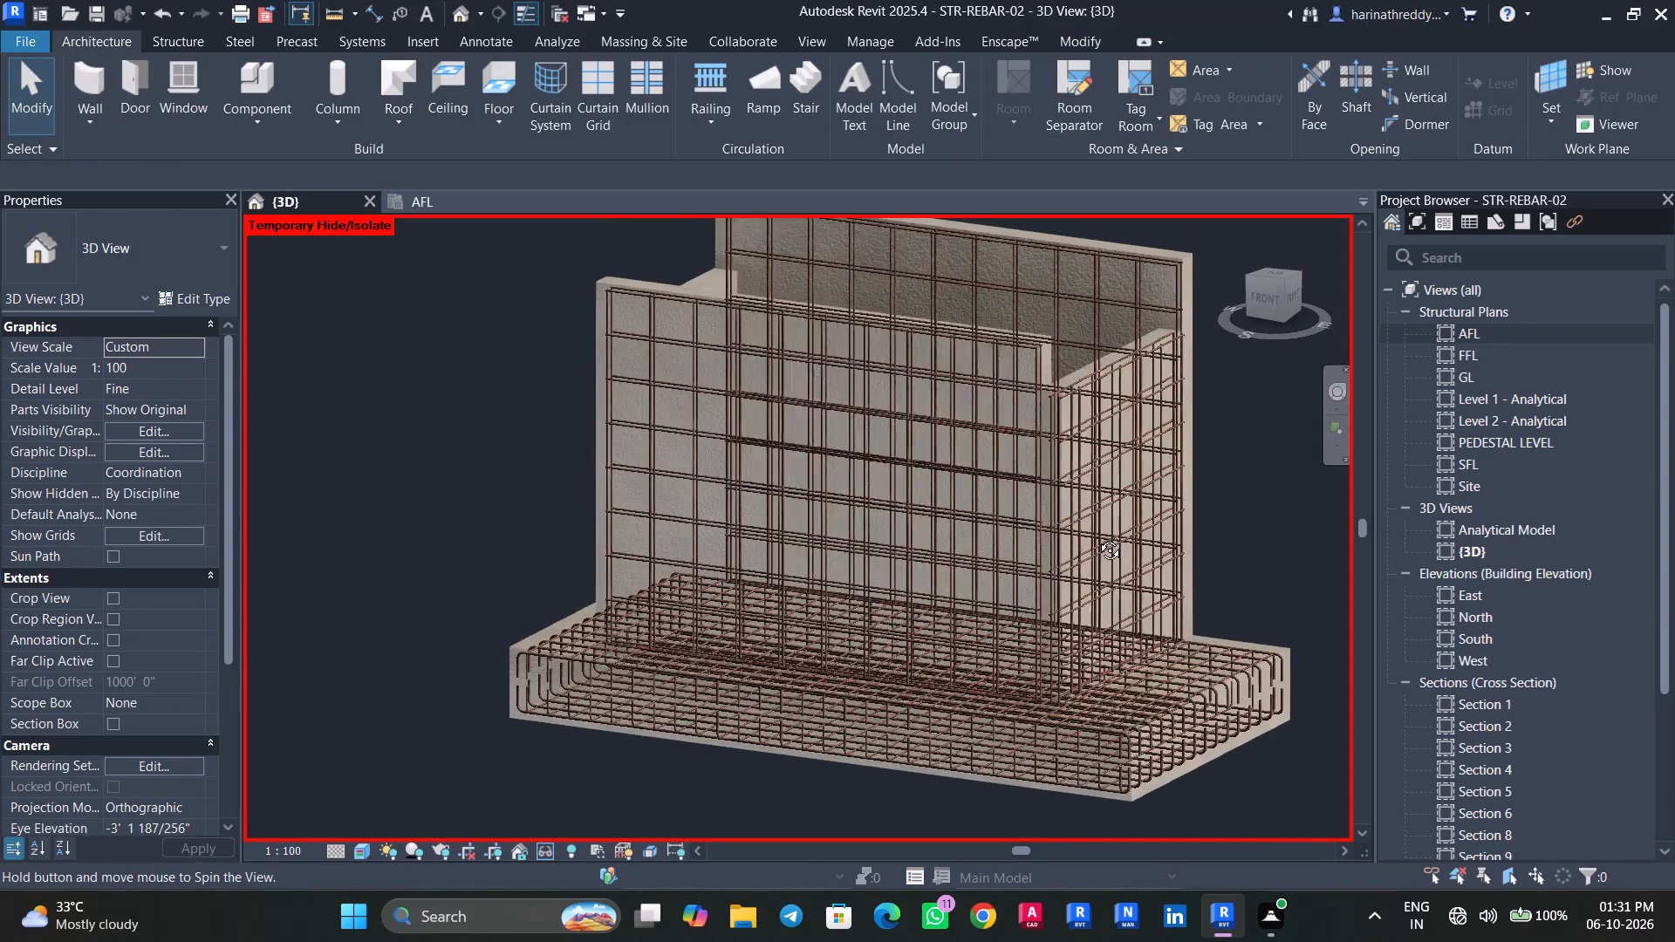
pyautogui.keyDown('shift'); pyautogui.moveTo(1097, 537); pyautogui.dragTo(990, 523, button='middle'); pyautogui.keyUp('shift')
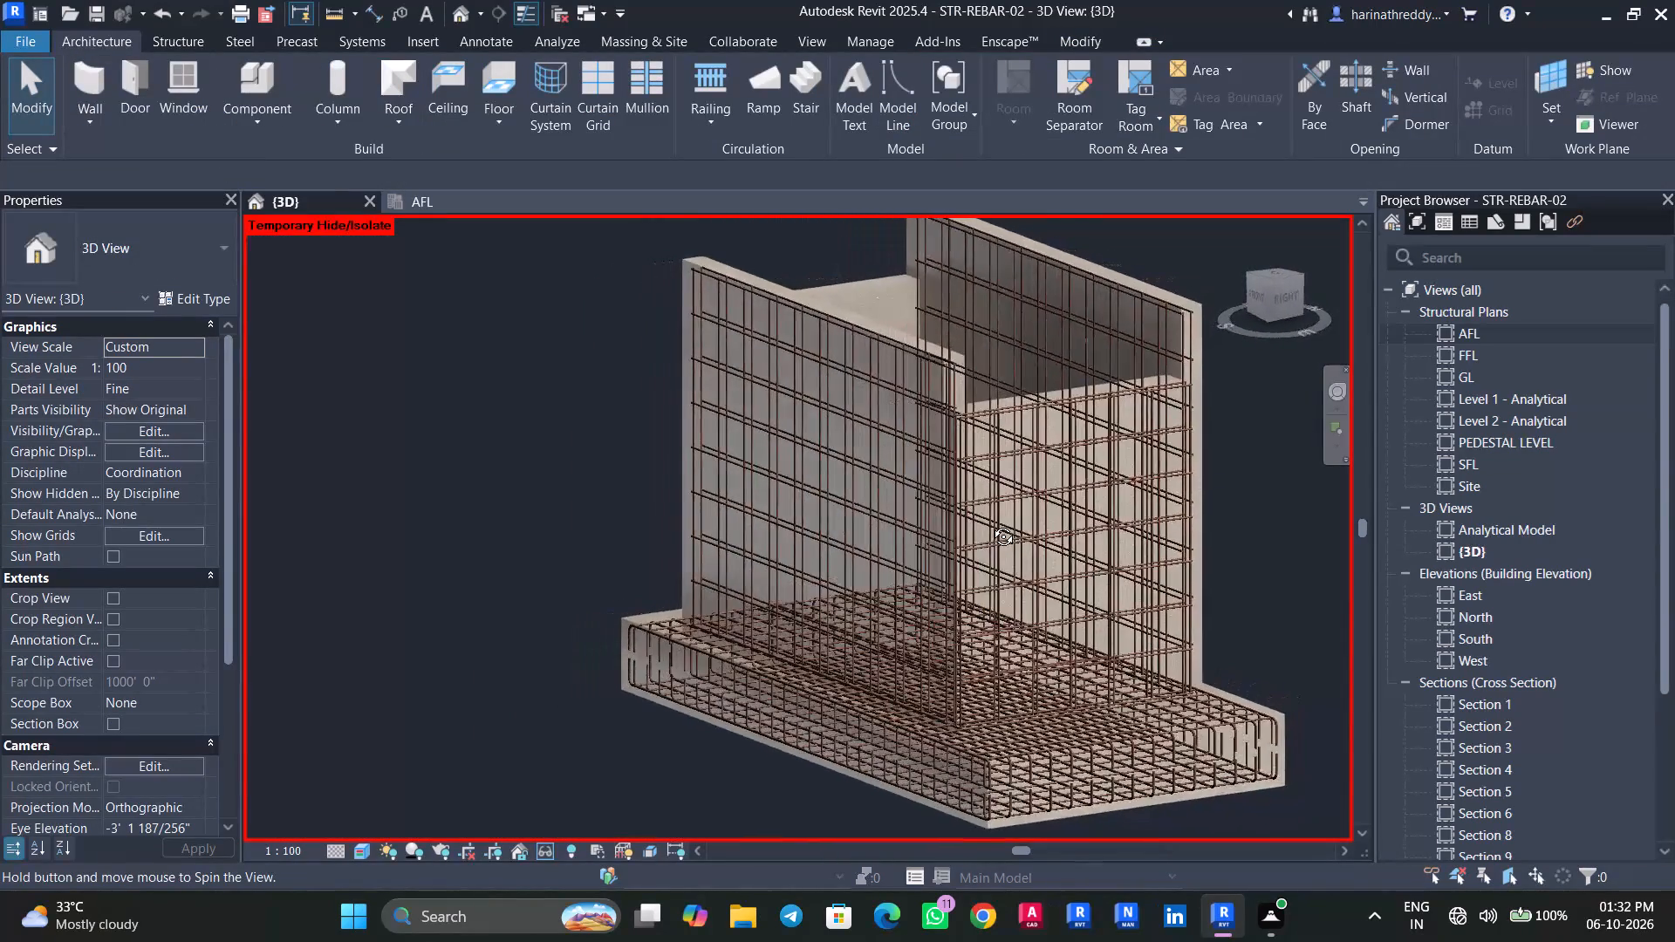
pyautogui.keyDown('shift'); pyautogui.moveTo(990, 523); pyautogui.dragTo(1020, 532, button='middle'); pyautogui.keyUp('shift')
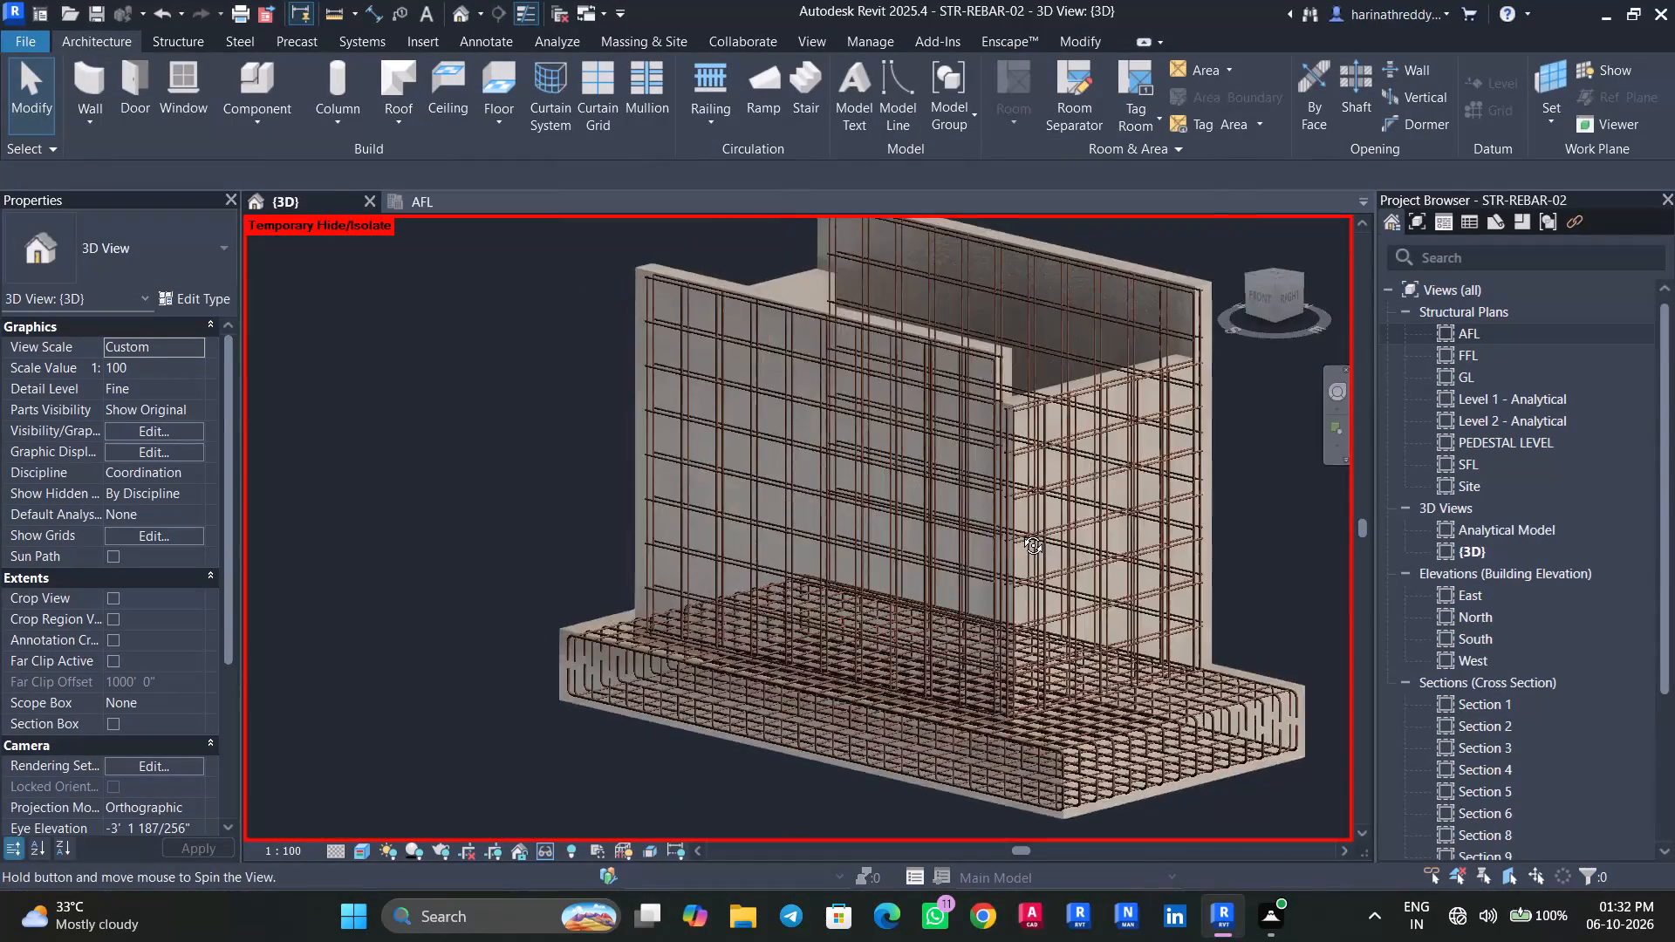
pyautogui.keyDown('shift'); pyautogui.moveTo(1020, 532); pyautogui.dragTo(892, 486, button='middle'); pyautogui.keyUp('shift')
pyautogui.scroll(1, 861, 454)
pyautogui.scroll(-1, 861, 453)
pyautogui.scroll(5, 858, 443)
pyautogui.click(855, 435)
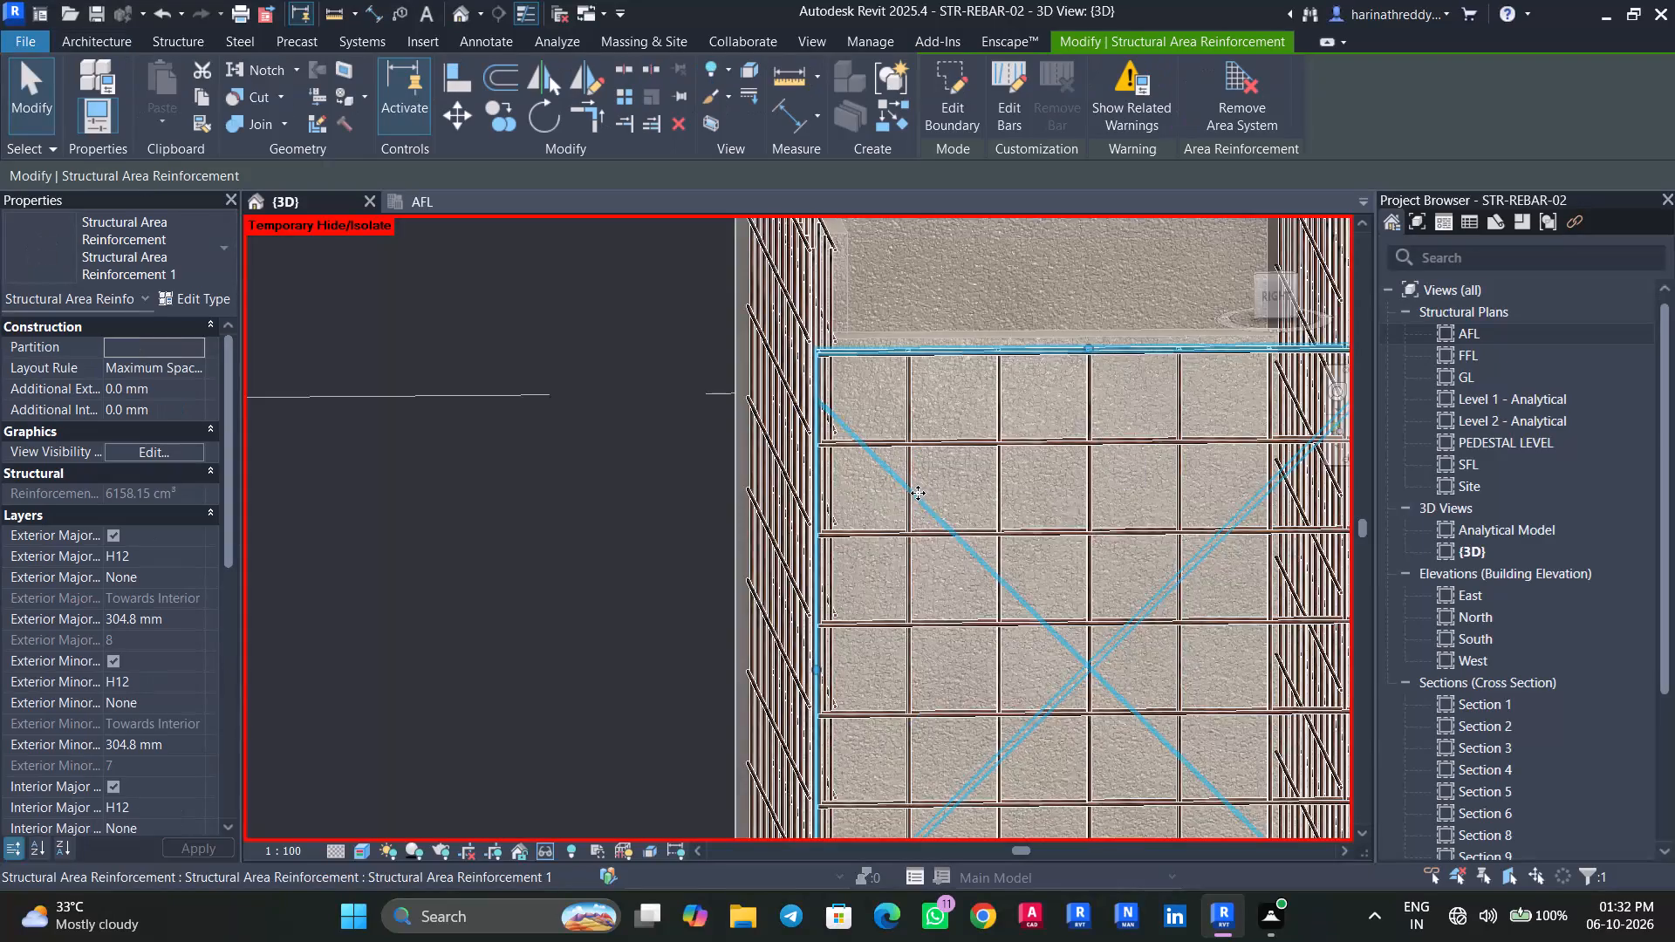
pyautogui.keyDown('shift'); pyautogui.moveTo(913, 488); pyautogui.dragTo(885, 437, button='middle'); pyautogui.keyUp('shift')
pyautogui.scroll(-3, 940, 622)
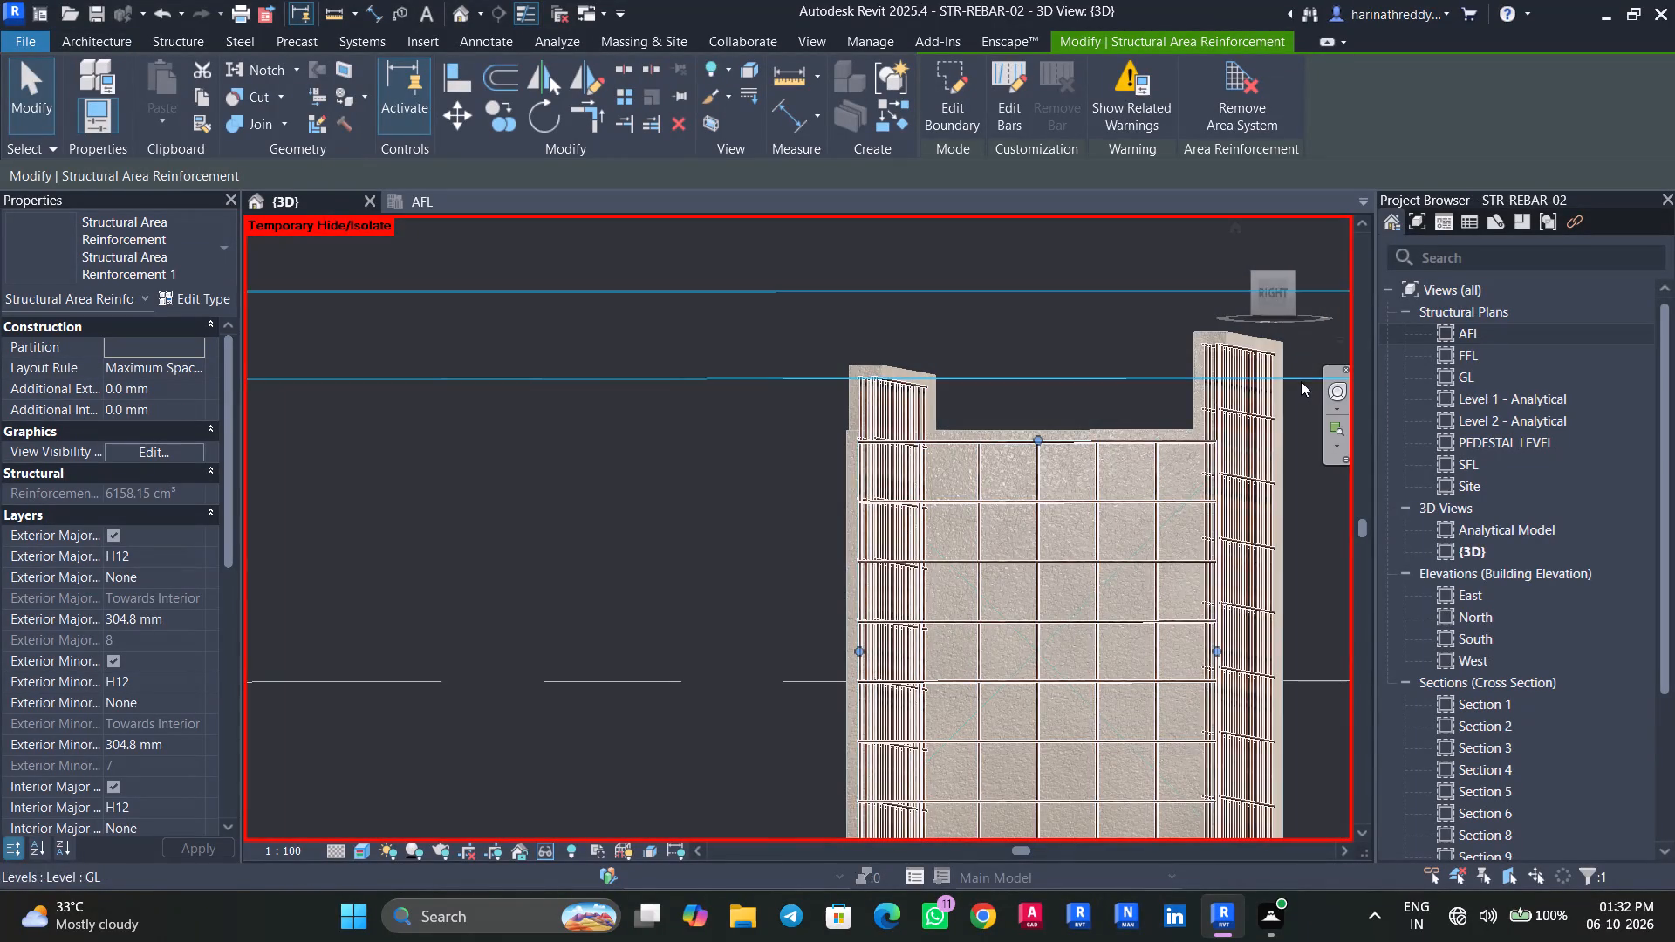
pyautogui.click(1264, 290)
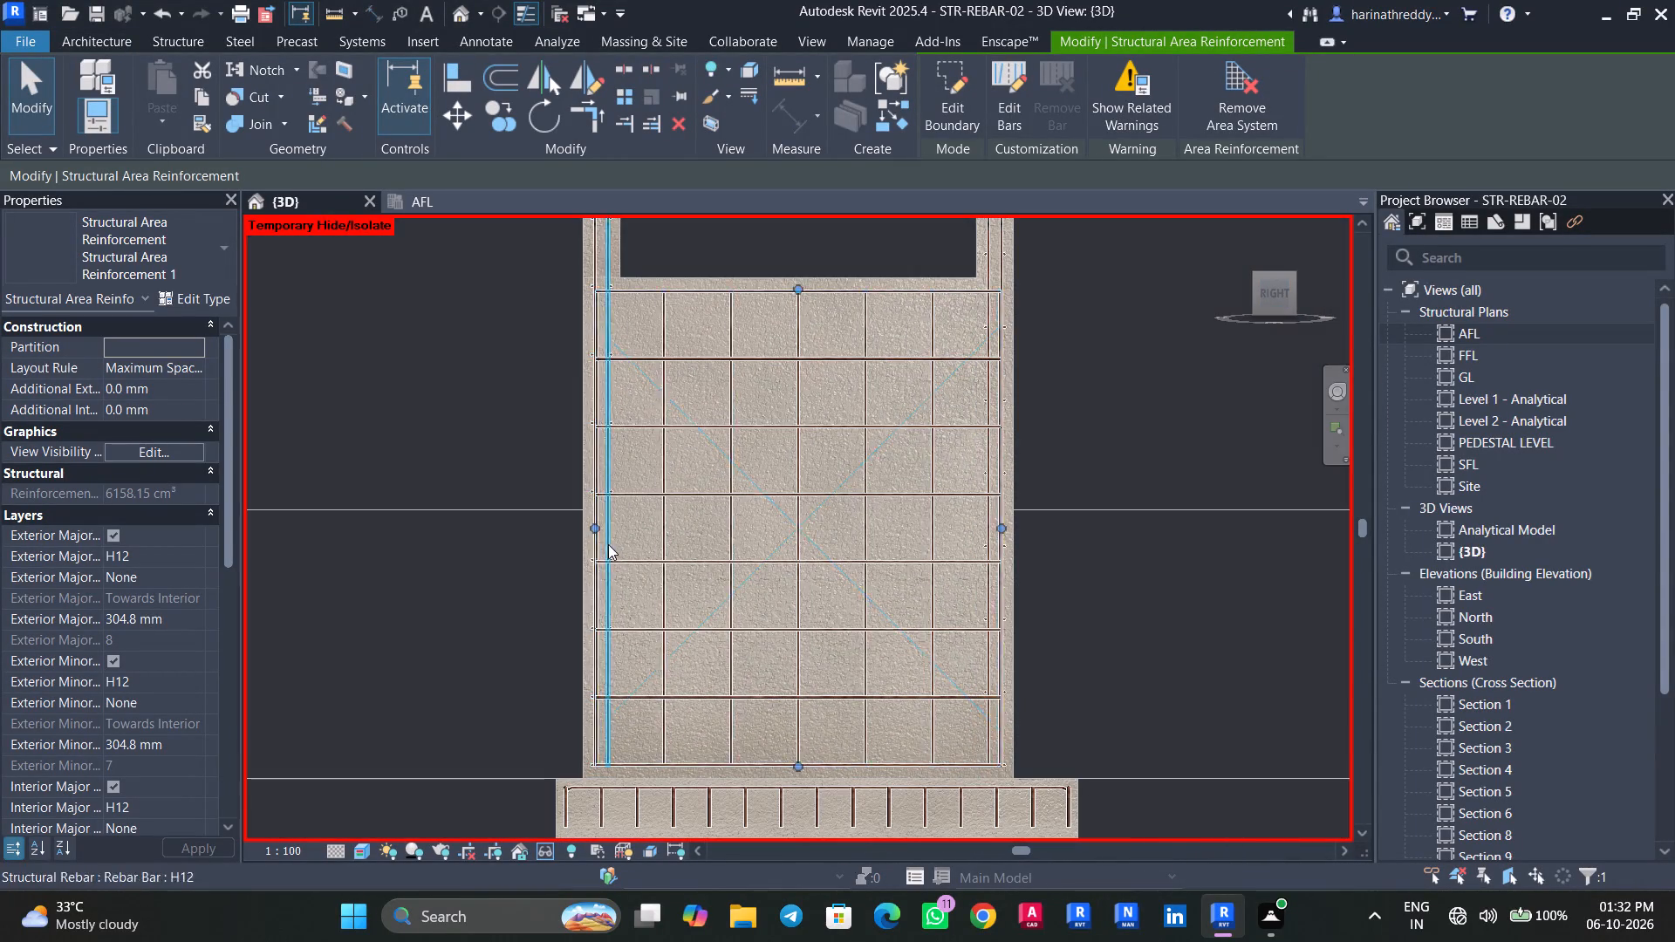
pyautogui.click(597, 536)
pyautogui.moveTo(1002, 528); pyautogui.dragTo(991, 529)
pyautogui.press('Escape')
# In the left view, mark the remaining side RT wall as Structural.
pyautogui.keyDown('shift'); pyautogui.moveTo(1082, 534); pyautogui.dragTo(1184, 556, button='middle'); pyautogui.keyUp('shift')
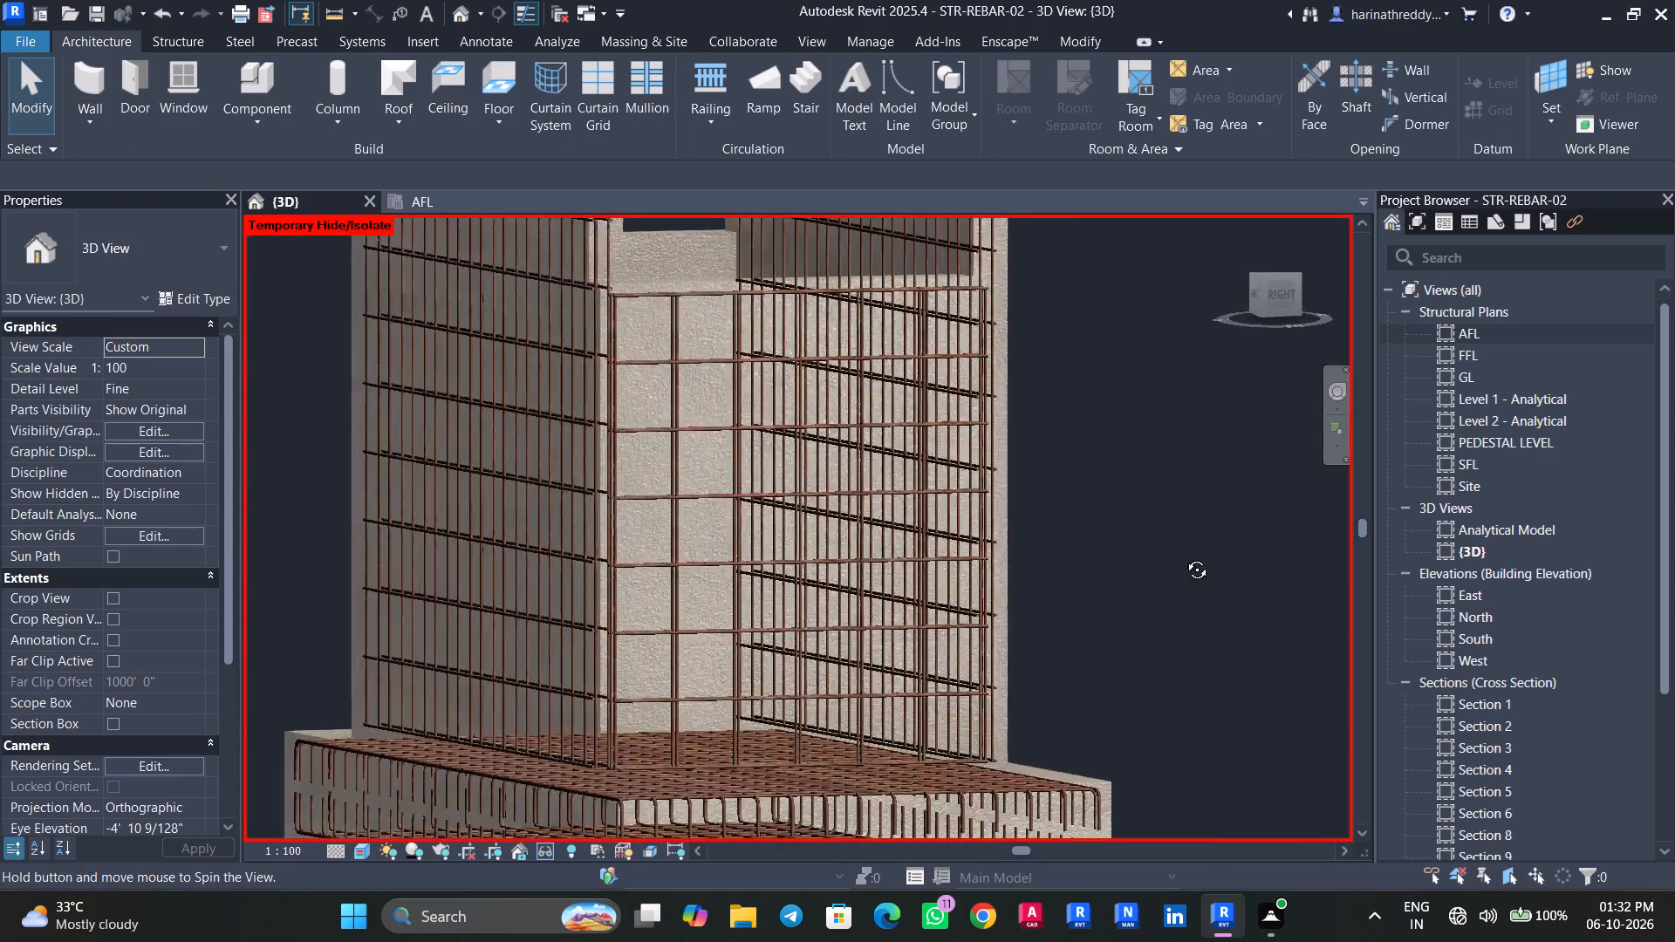
pyautogui.keyDown('shift'); pyautogui.moveTo(1184, 556); pyautogui.dragTo(1234, 560, button='middle'); pyautogui.keyUp('shift')
pyautogui.scroll(-4, 1234, 560)
pyautogui.keyDown('shift'); pyautogui.moveTo(673, 717); pyautogui.dragTo(887, 730, button='middle'); pyautogui.keyUp('shift')
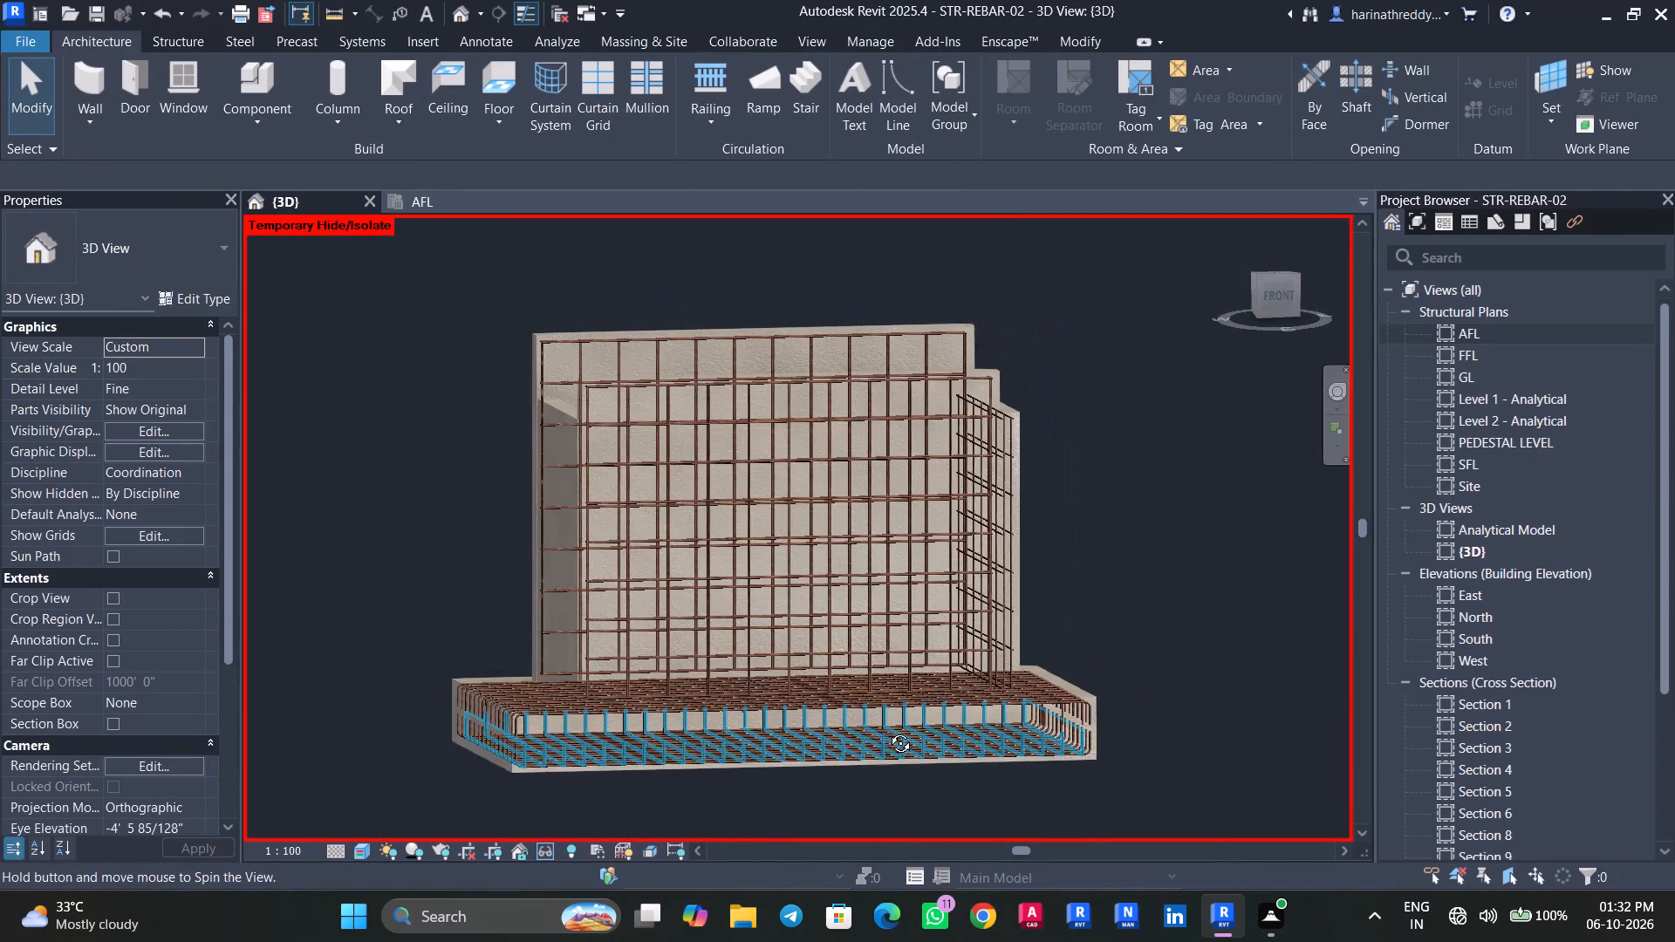
pyautogui.keyDown('shift'); pyautogui.moveTo(887, 730); pyautogui.dragTo(1166, 728, button='middle'); pyautogui.keyUp('shift')
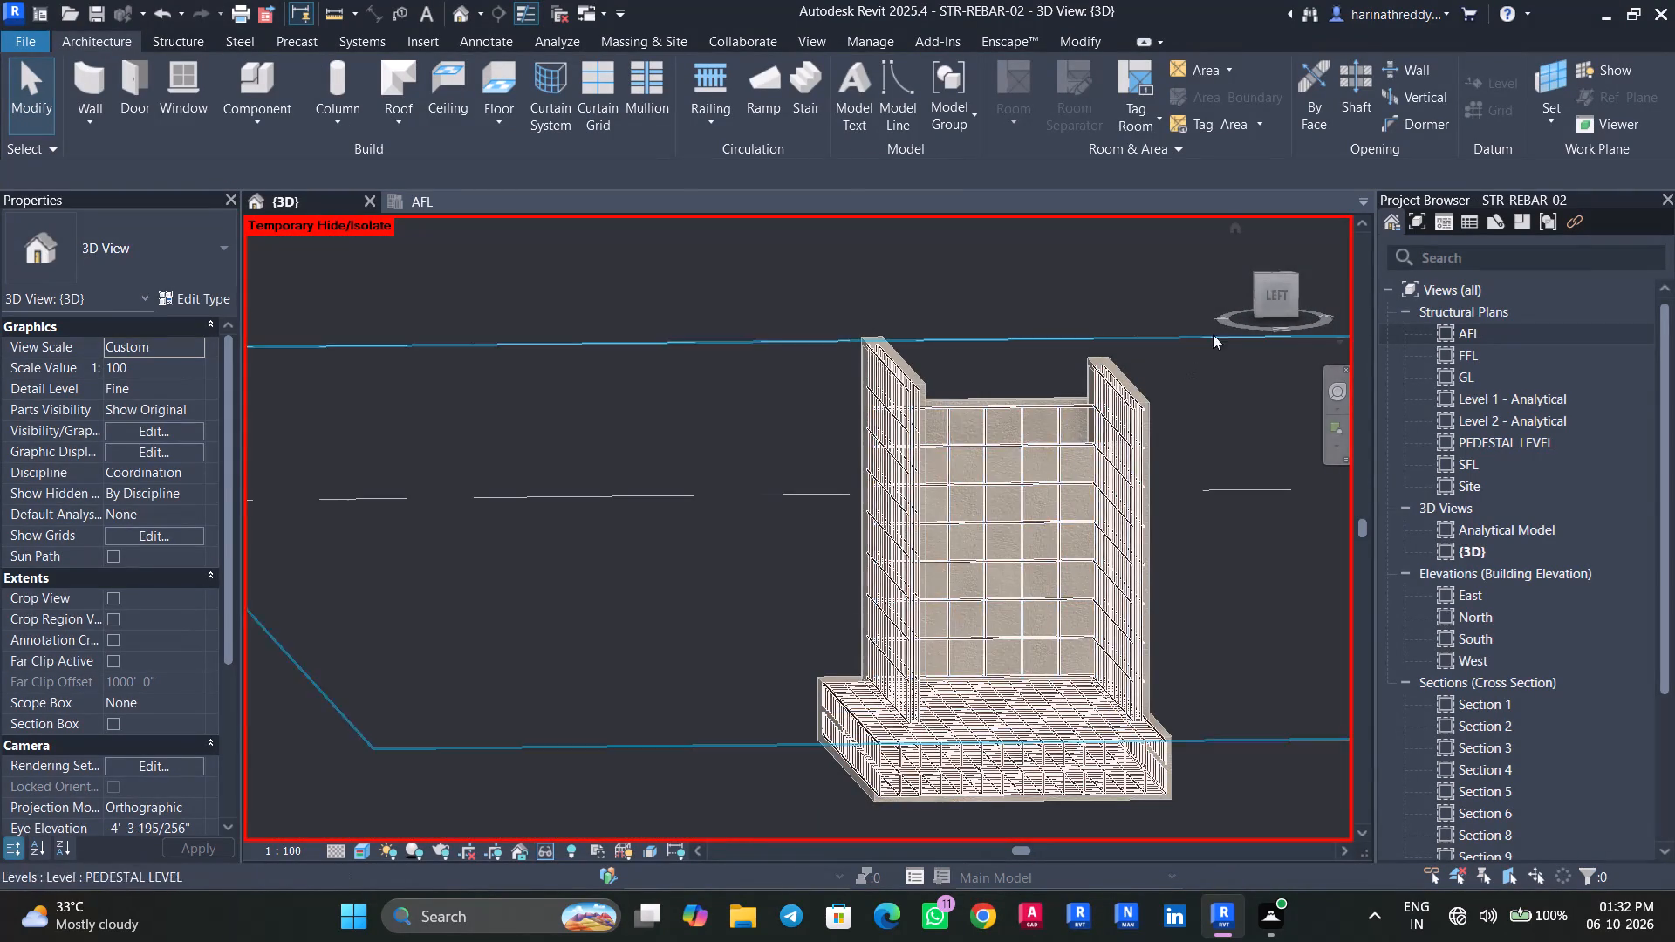
pyautogui.click(1277, 297)
pyautogui.scroll(9, 658, 549)
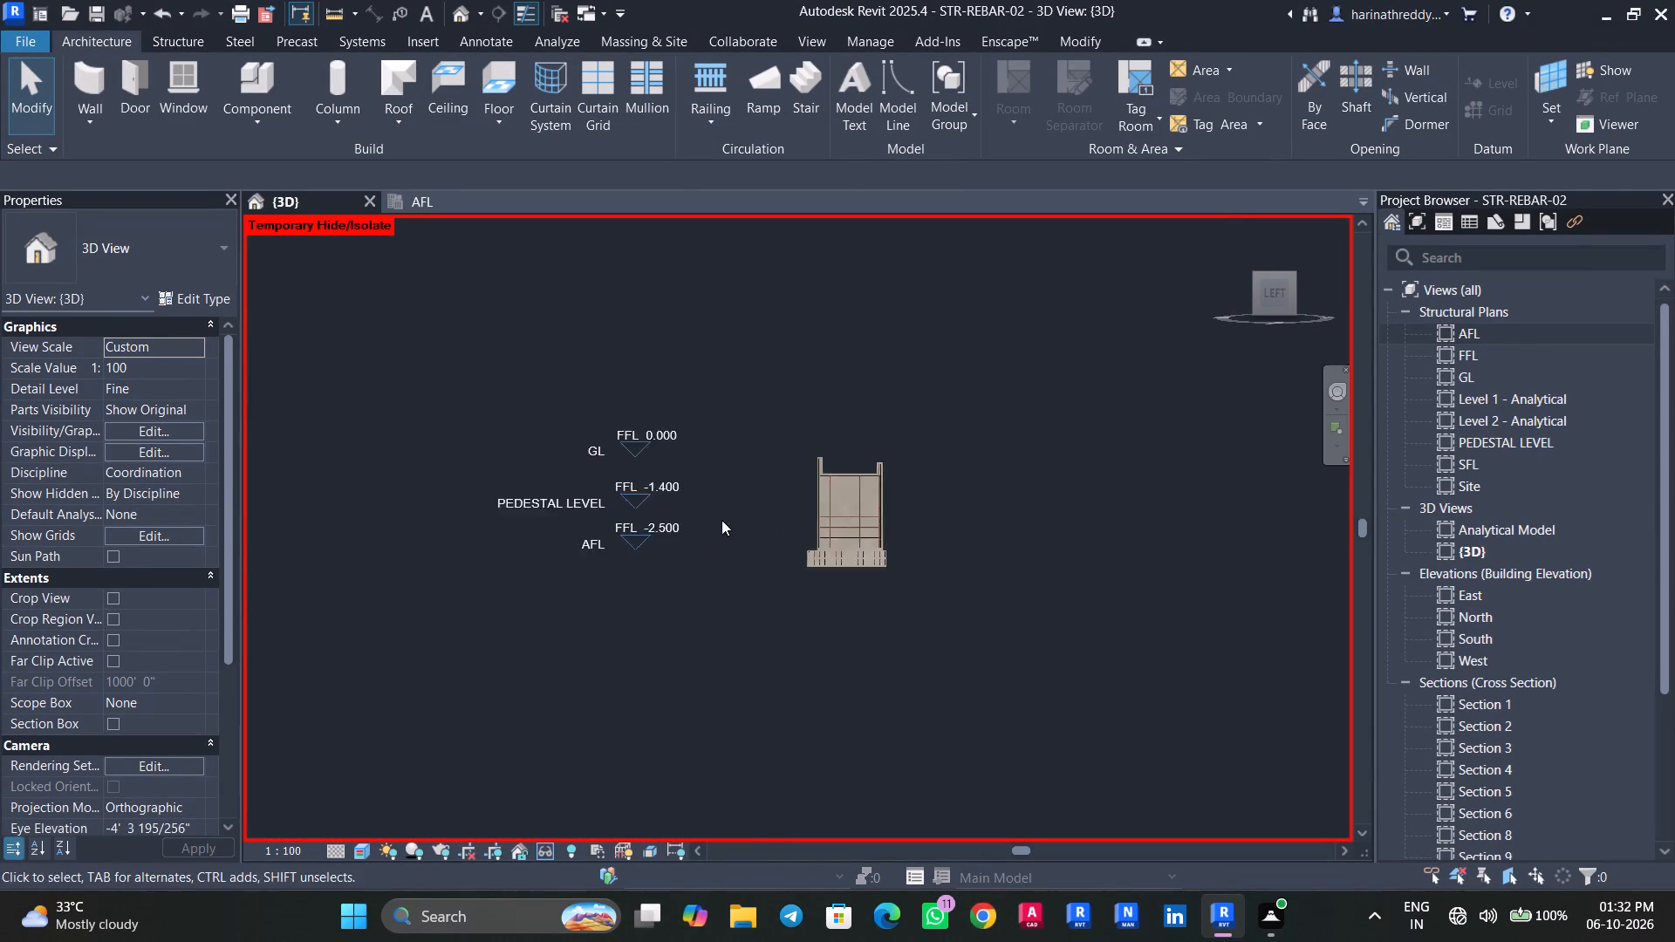
pyautogui.scroll(6, 721, 520)
pyautogui.scroll(2, 913, 394)
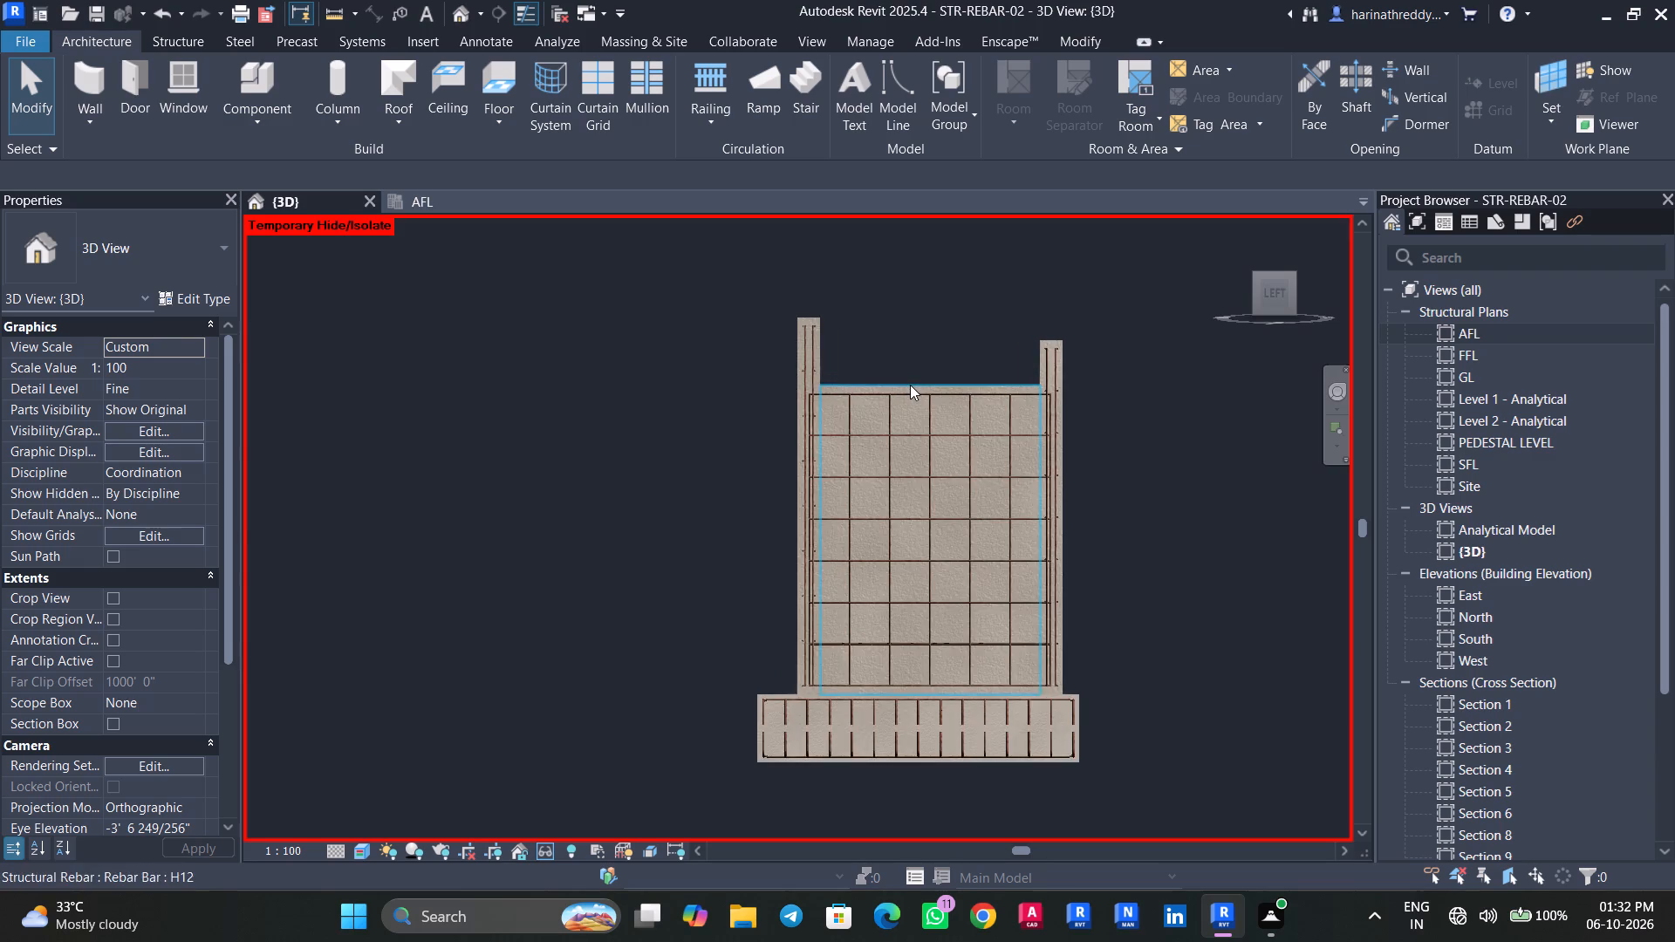
pyautogui.click(910, 385)
pyautogui.click(110, 662)
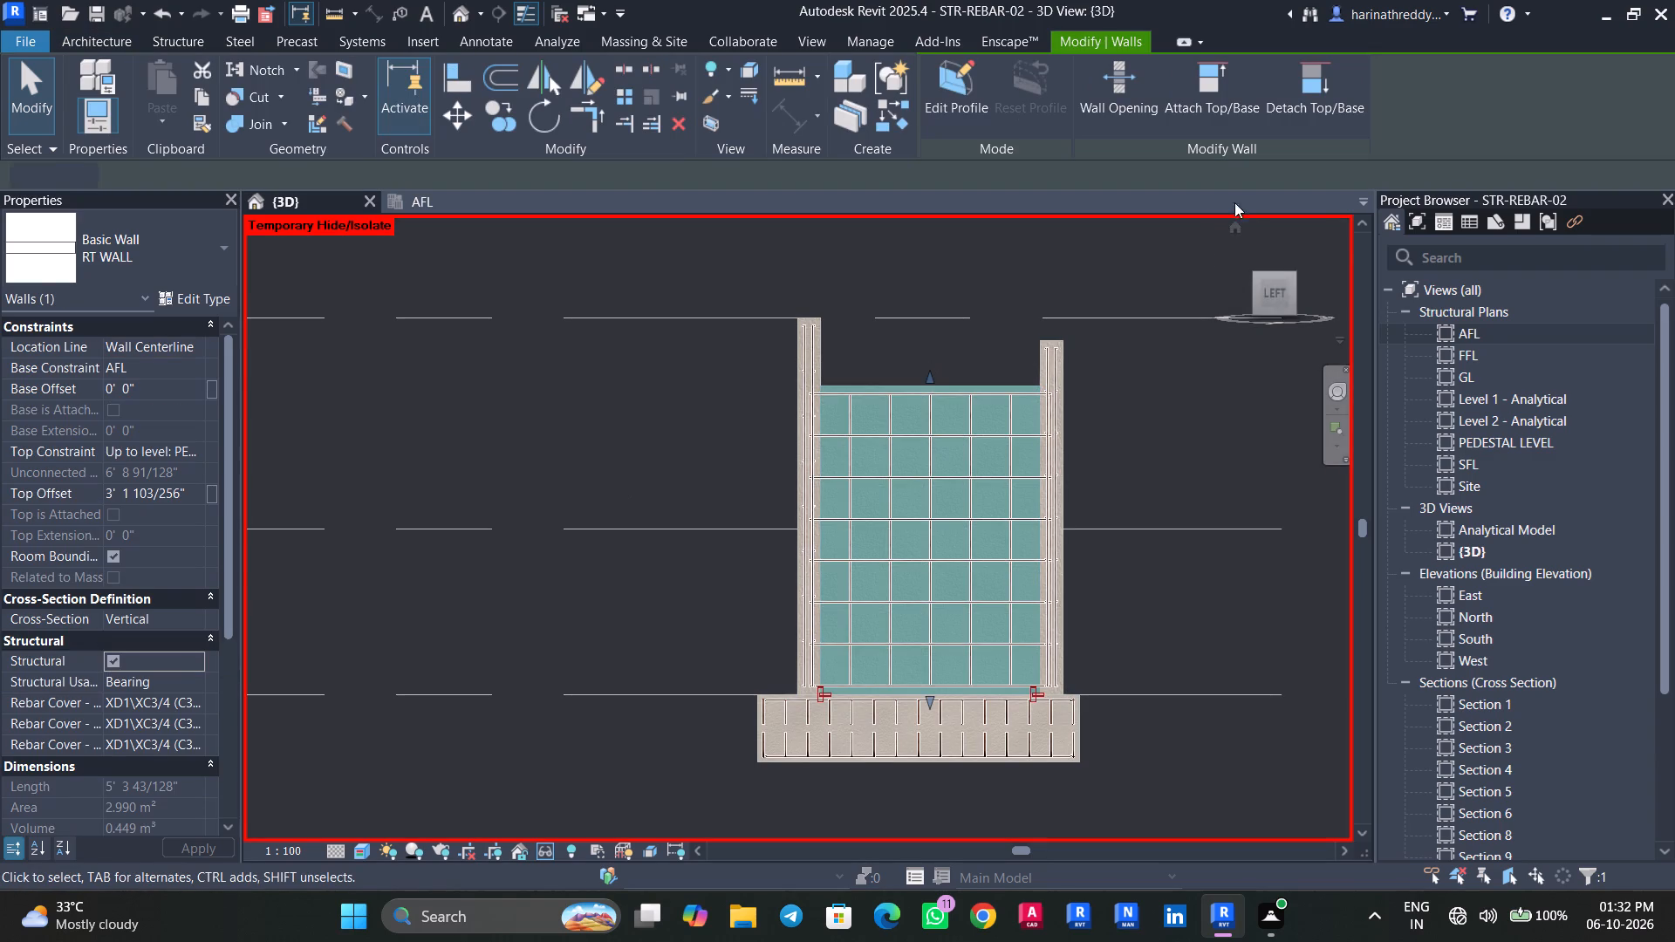
# Add area reinforcement to this side RT wall, sketching a rectangular boundary offset 50 mm inside its corners in wireframe display.
pyautogui.click(1514, 106)
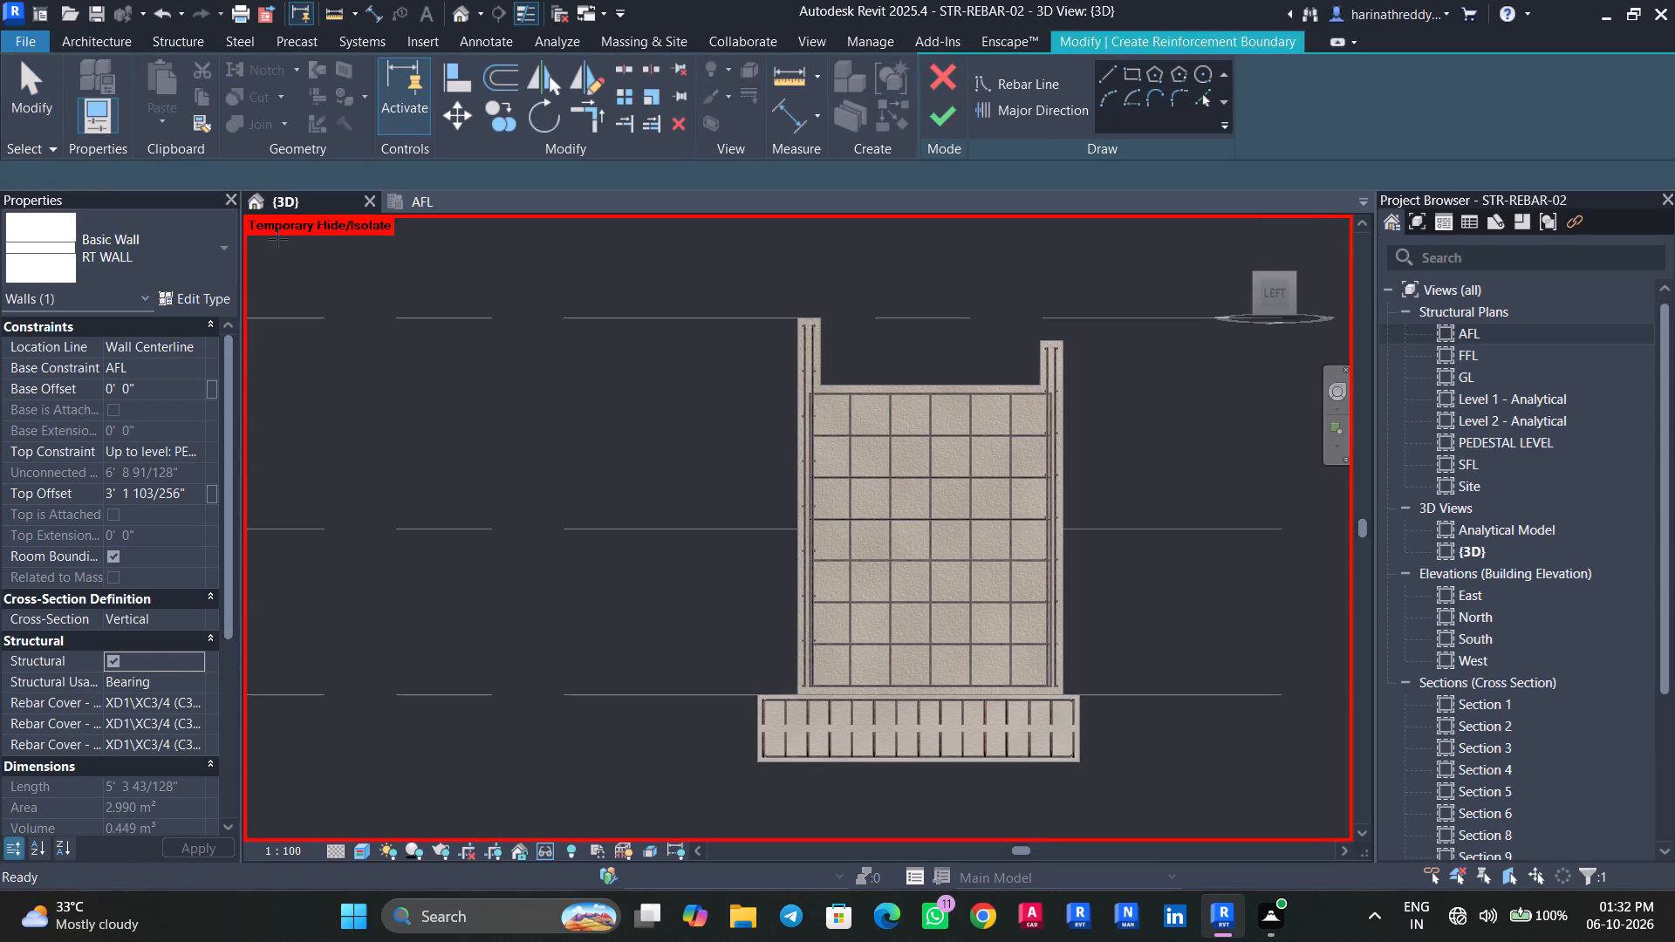
pyautogui.click(1128, 78)
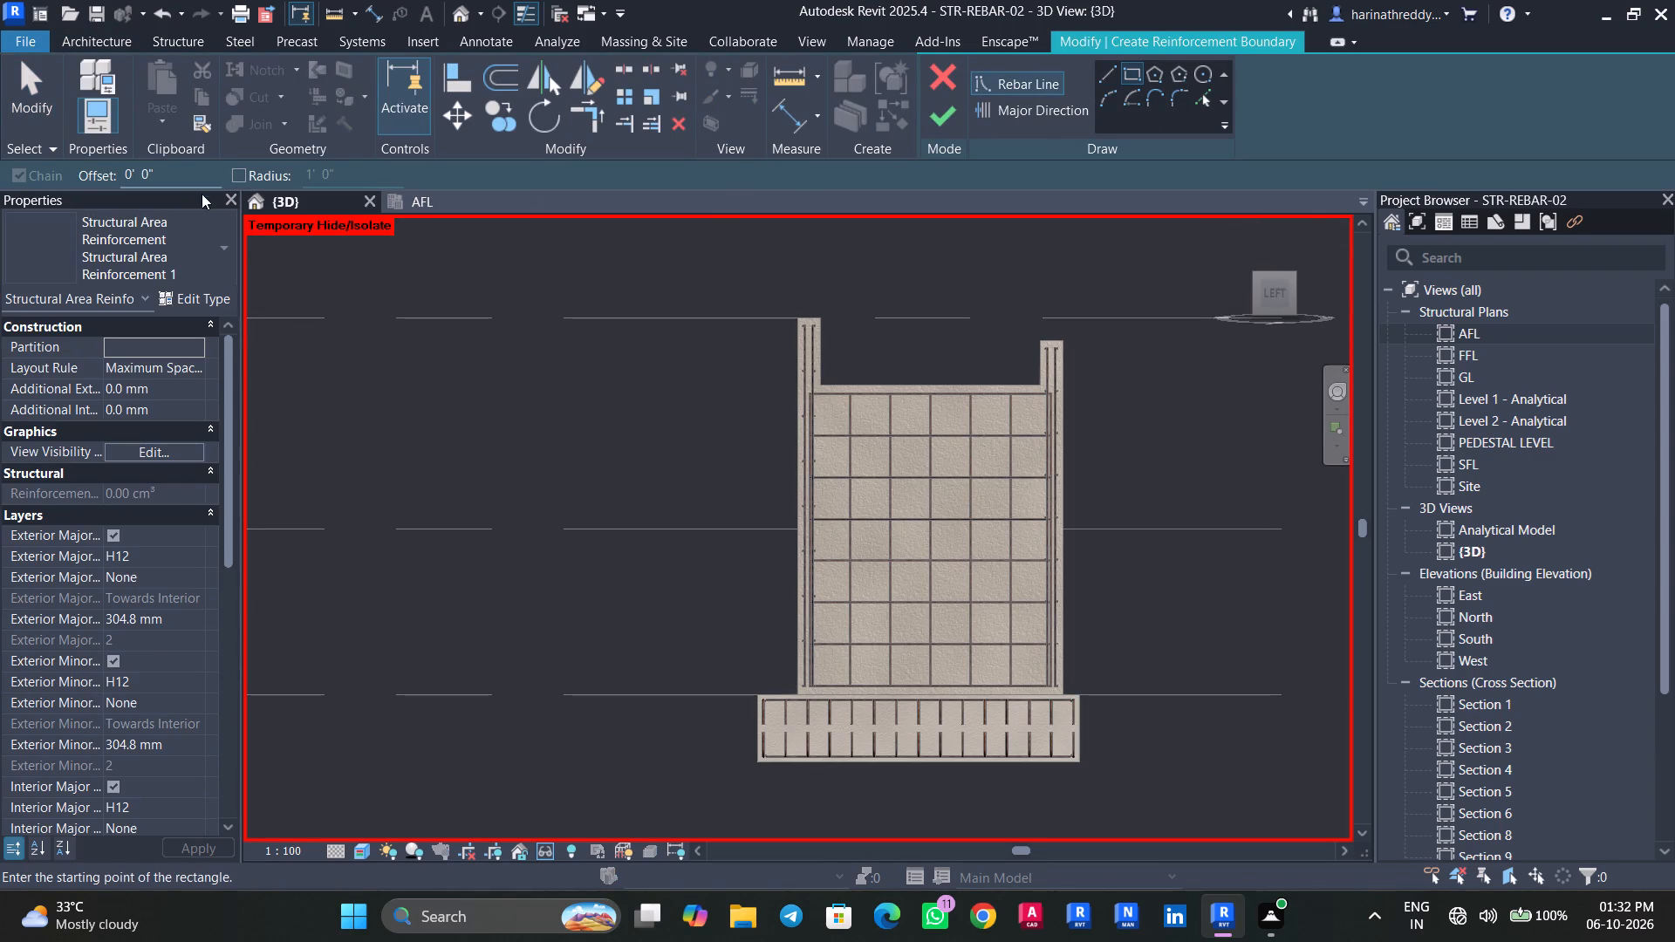
pyautogui.moveTo(192, 172); pyautogui.dragTo(3, 211)
pyautogui.write('50MM')
pyautogui.press('Return')
pyautogui.scroll(10, 804, 374)
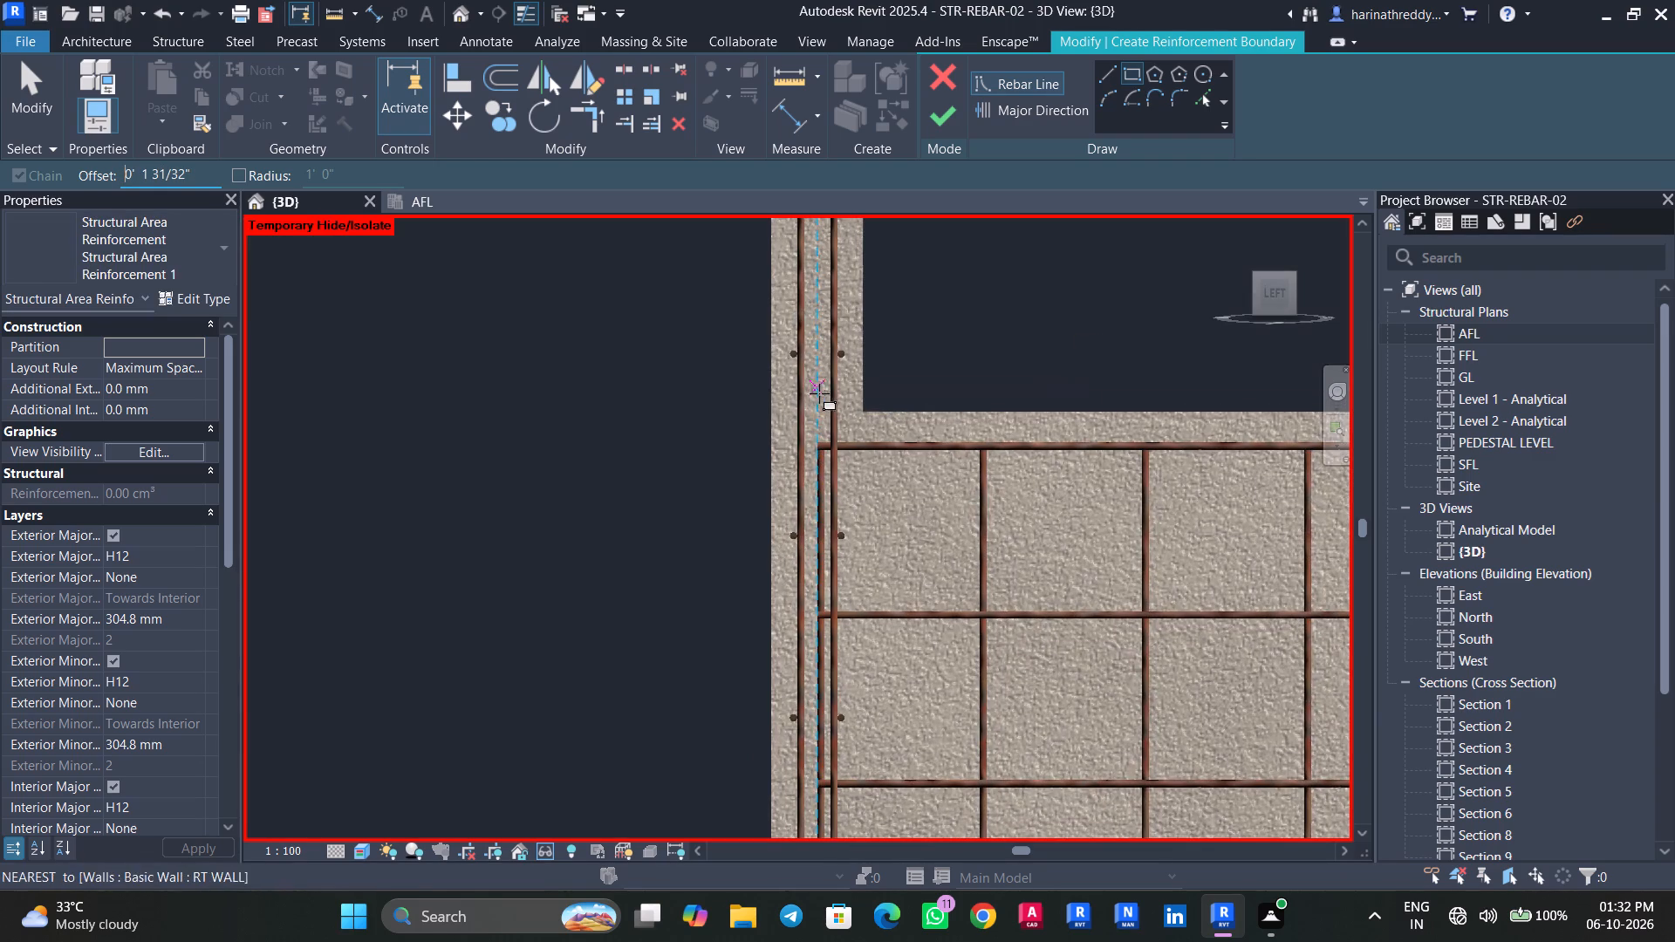
pyautogui.scroll(-11, 846, 487)
pyautogui.moveTo(979, 557); pyautogui.dragTo(894, 353, button='middle')
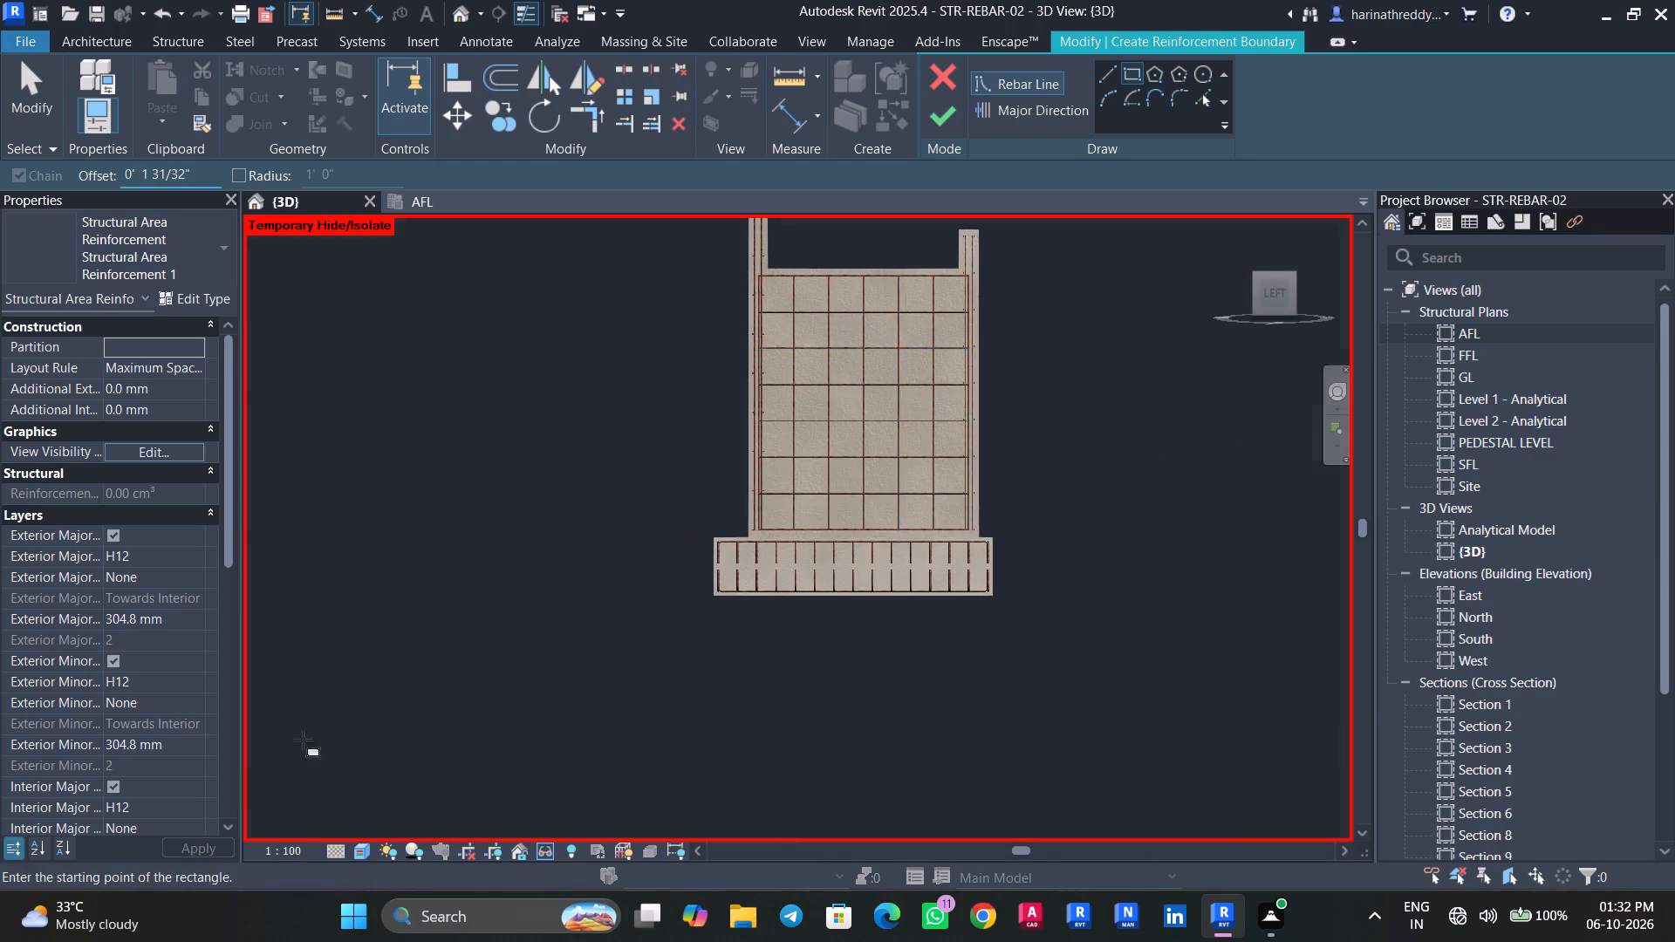
pyautogui.click(366, 850)
pyautogui.click(434, 740)
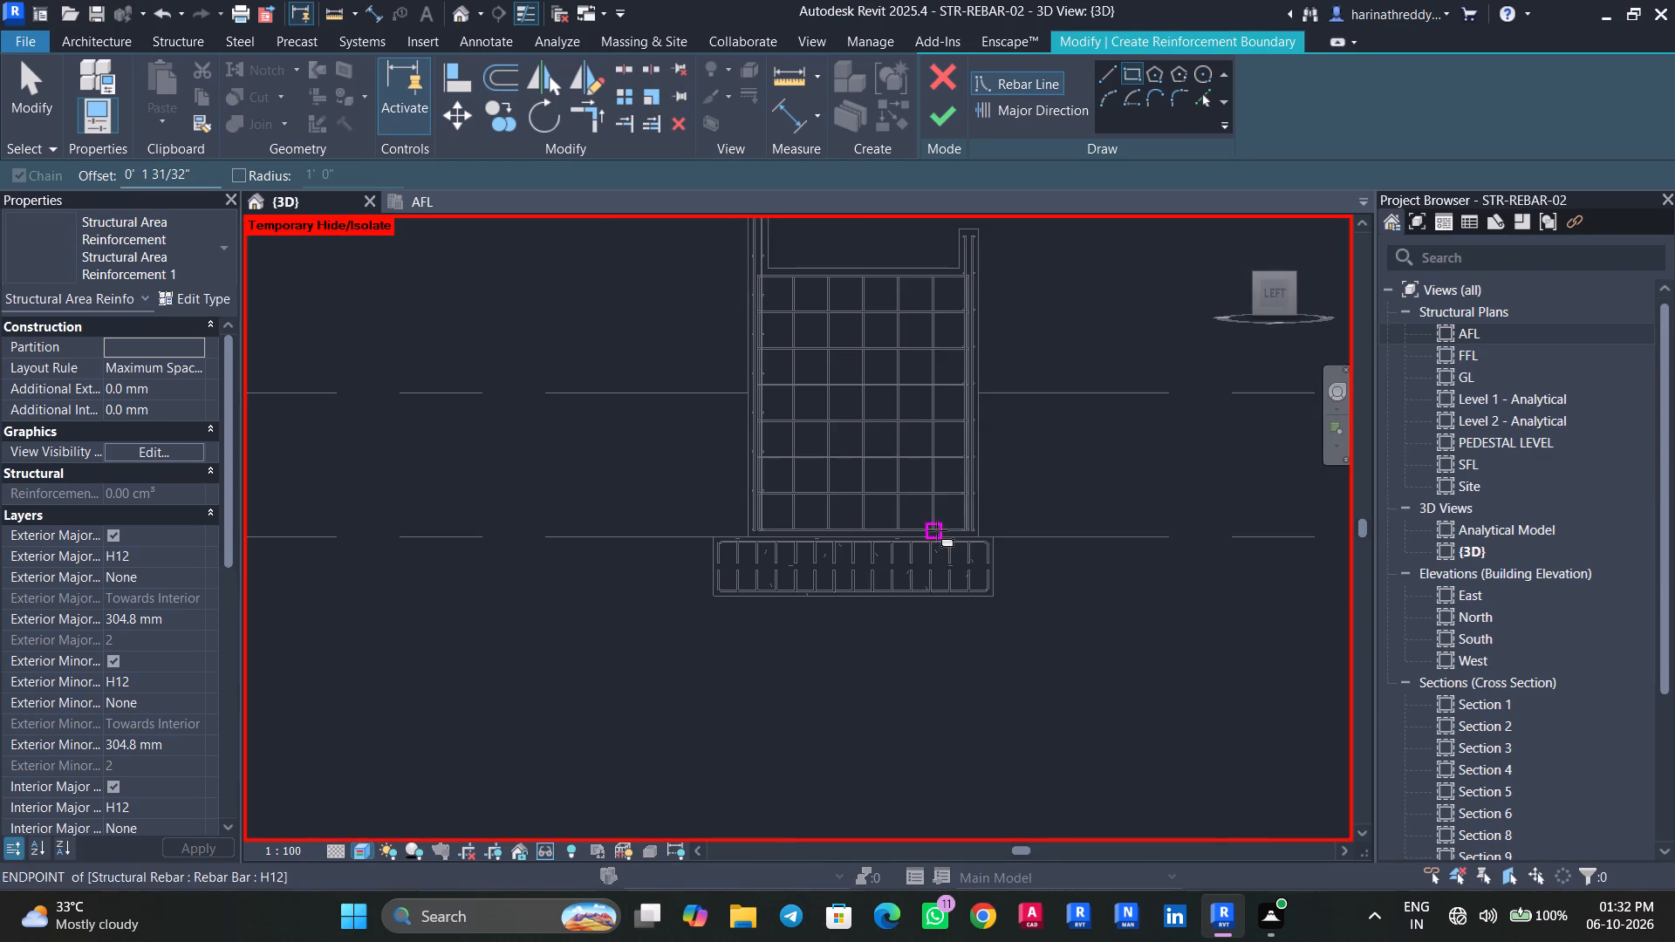
pyautogui.scroll(8, 941, 527)
pyautogui.click(1042, 568)
pyautogui.scroll(-2, 753, 361)
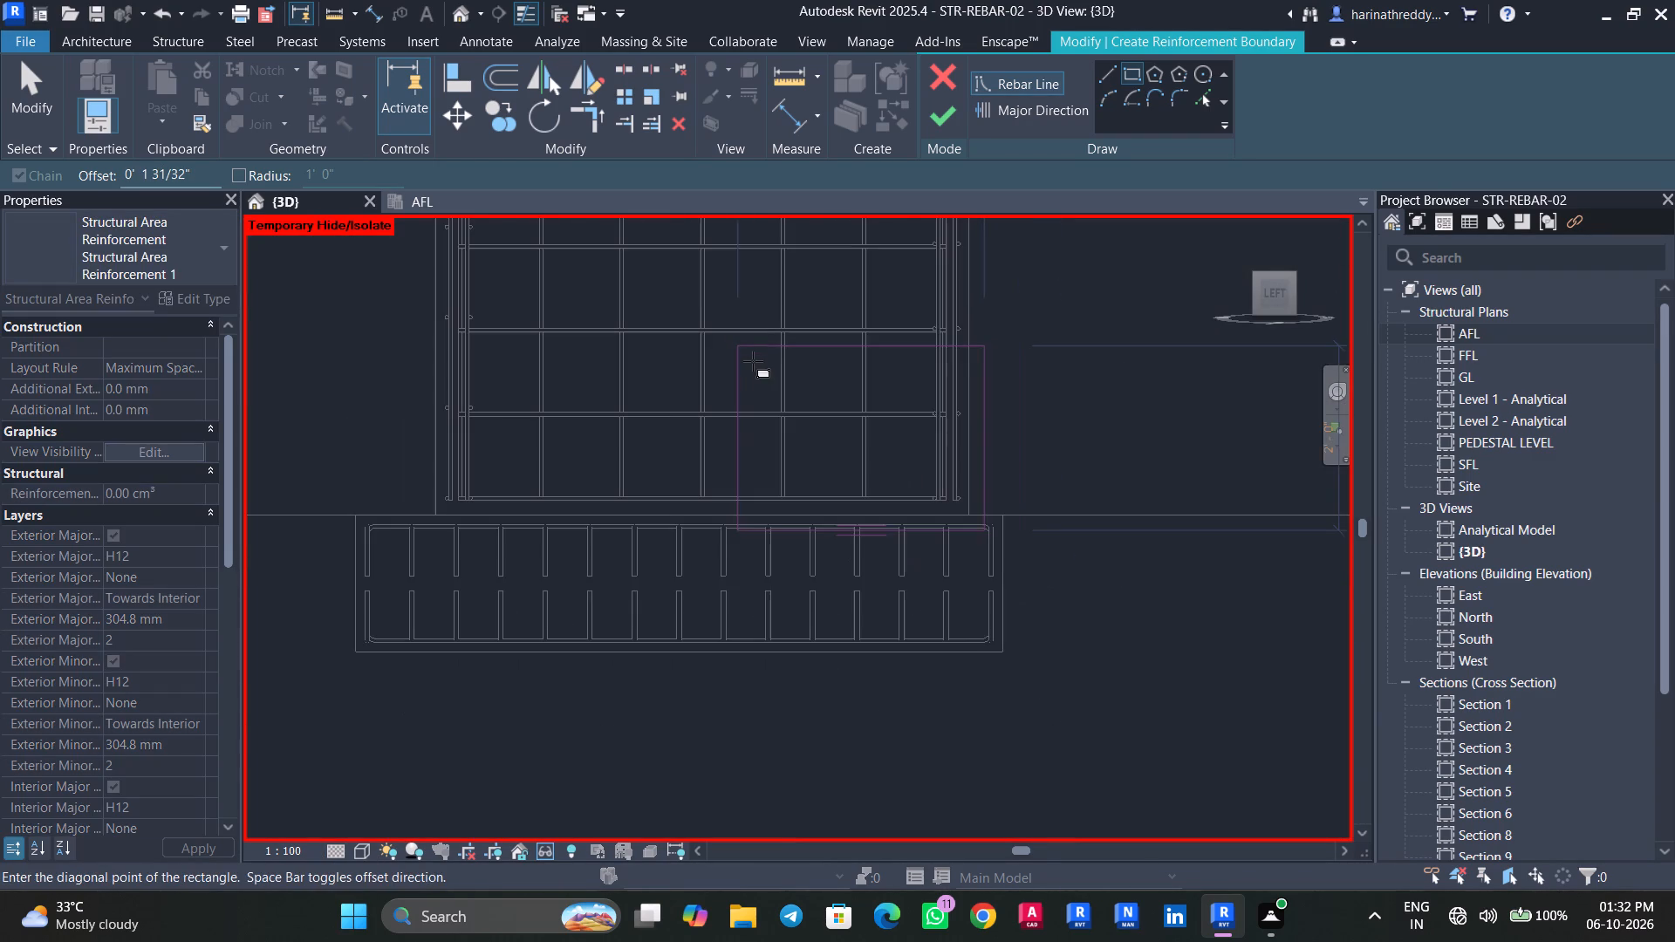
pyautogui.moveTo(687, 286); pyautogui.dragTo(775, 483, button='middle')
pyautogui.press('space')
pyautogui.moveTo(725, 369); pyautogui.dragTo(866, 677, button='middle')
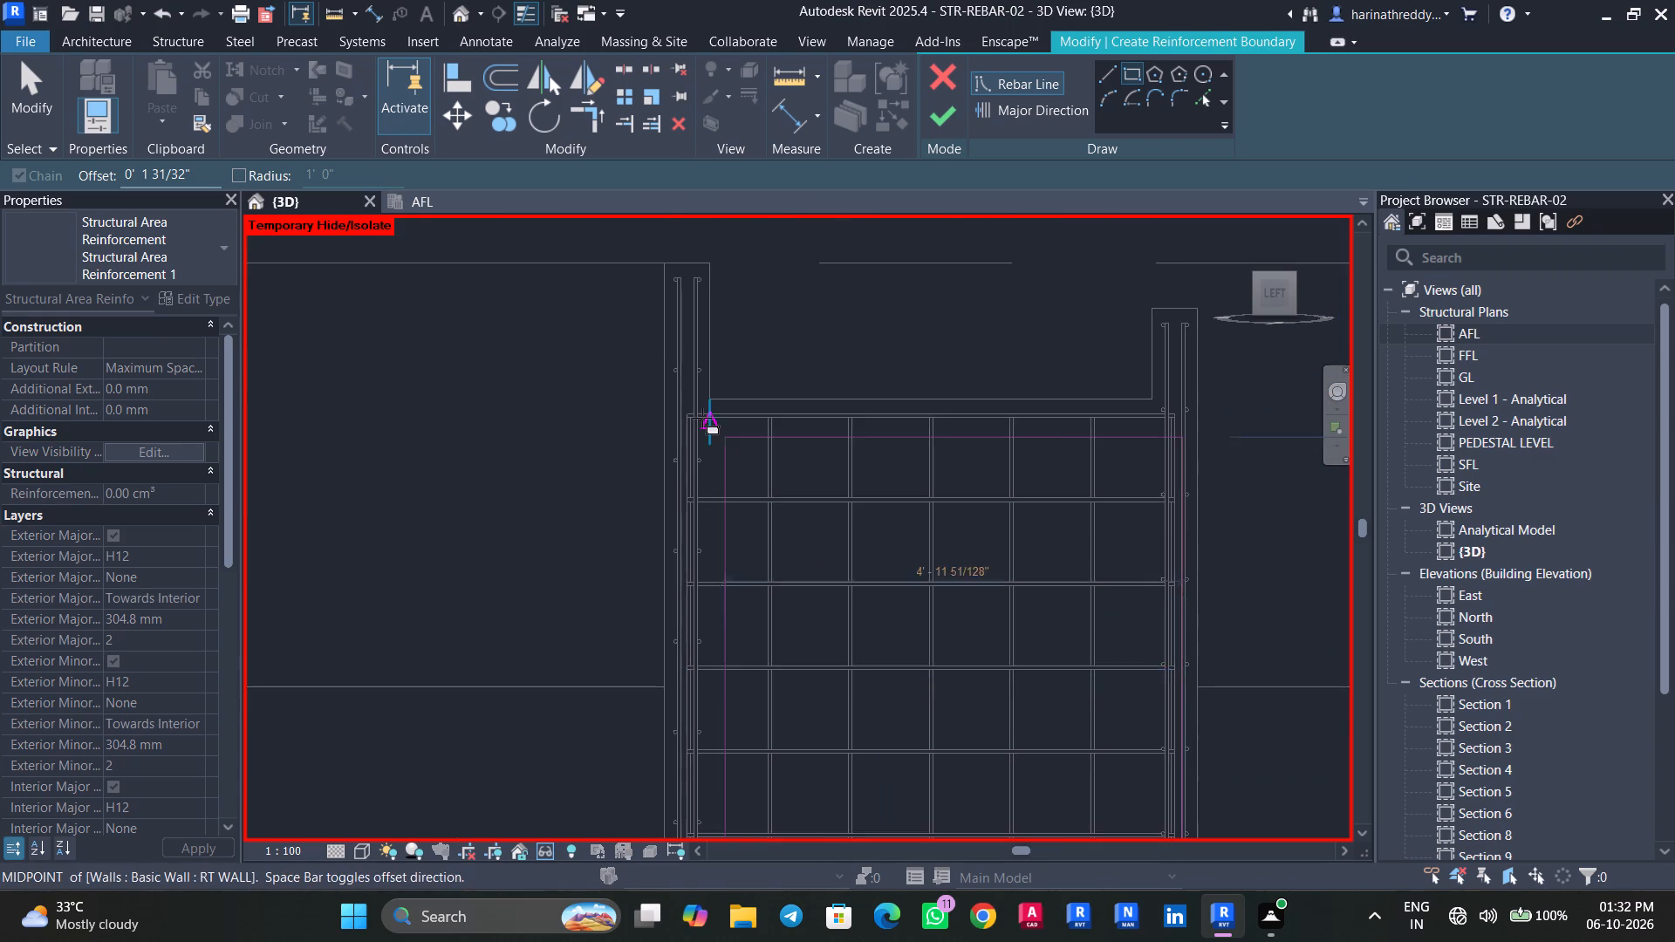
pyautogui.scroll(6, 702, 418)
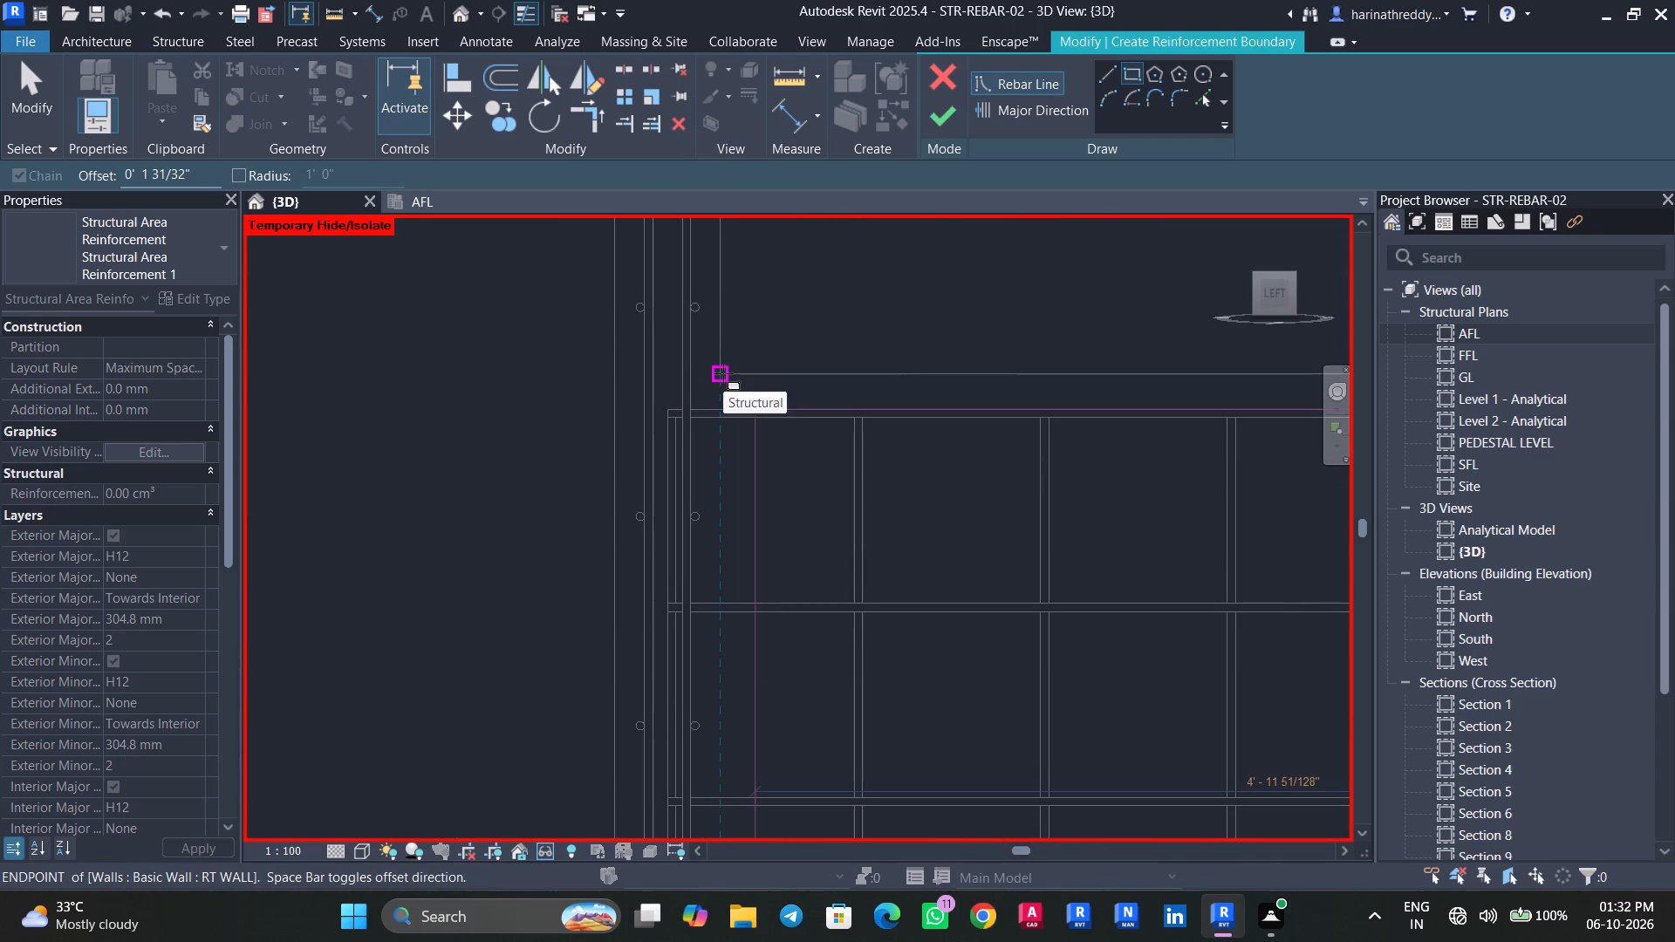
pyautogui.click(723, 373)
pyautogui.press('Escape')
pyautogui.click(959, 118)
# Set the new side wall area reinforcement to show unobscured in the {3D} view.
pyautogui.scroll(-2, 920, 327)
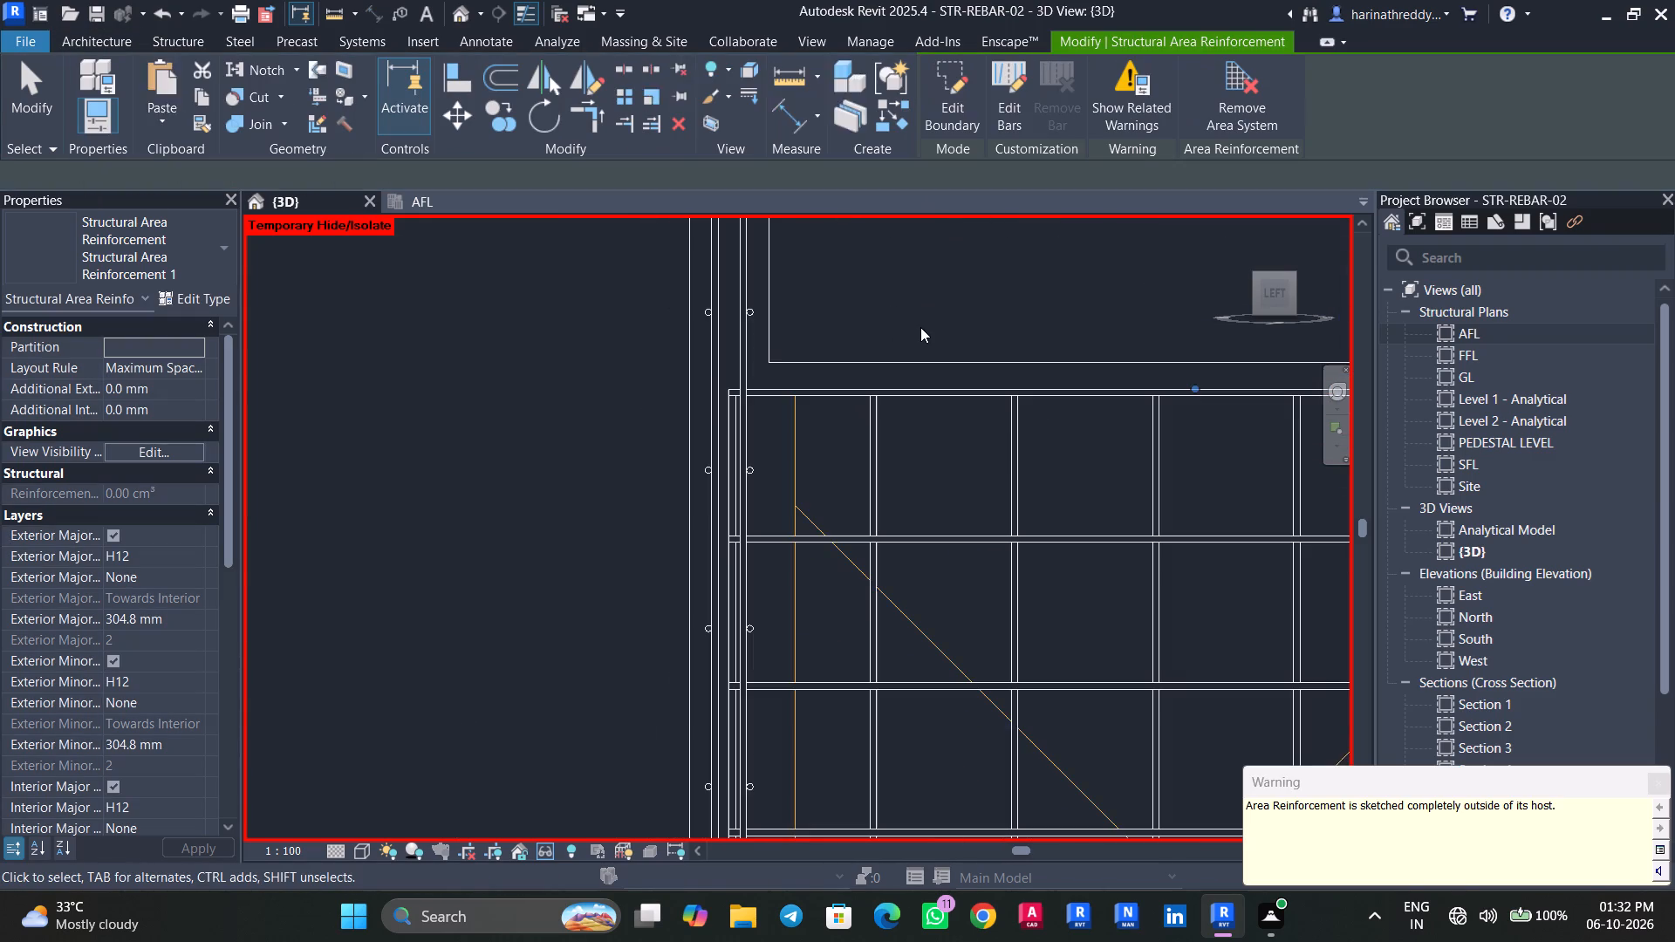
pyautogui.keyDown('shift'); pyautogui.moveTo(918, 339); pyautogui.dragTo(997, 459, button='middle'); pyautogui.keyUp('shift')
pyautogui.click(910, 646)
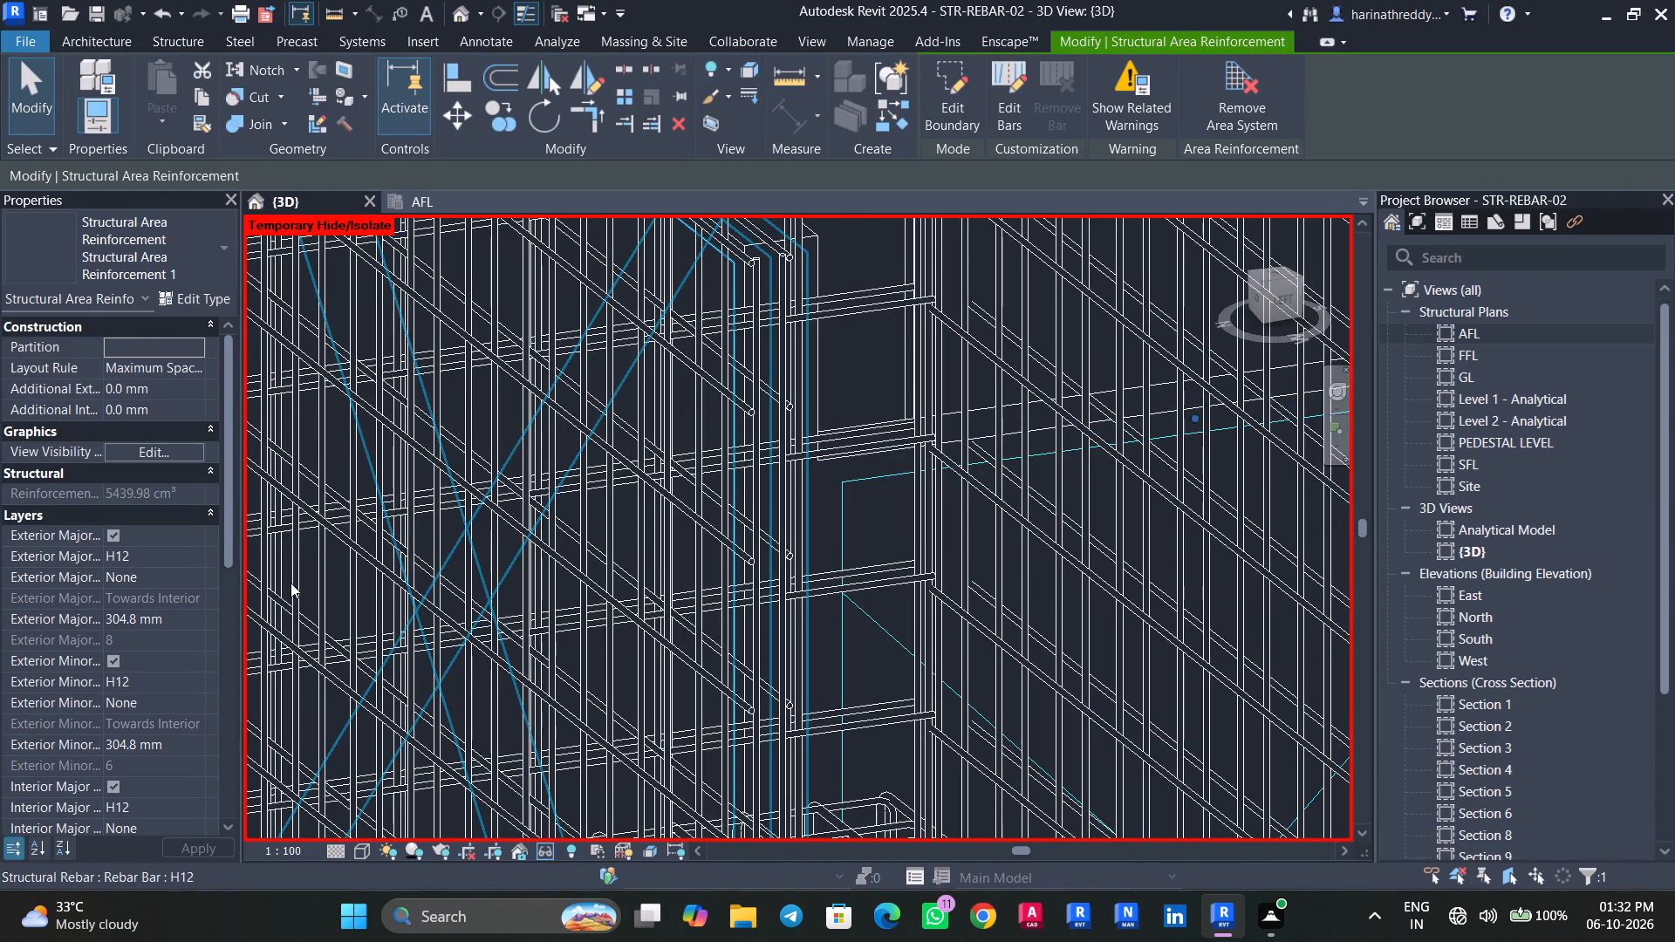
pyautogui.click(176, 451)
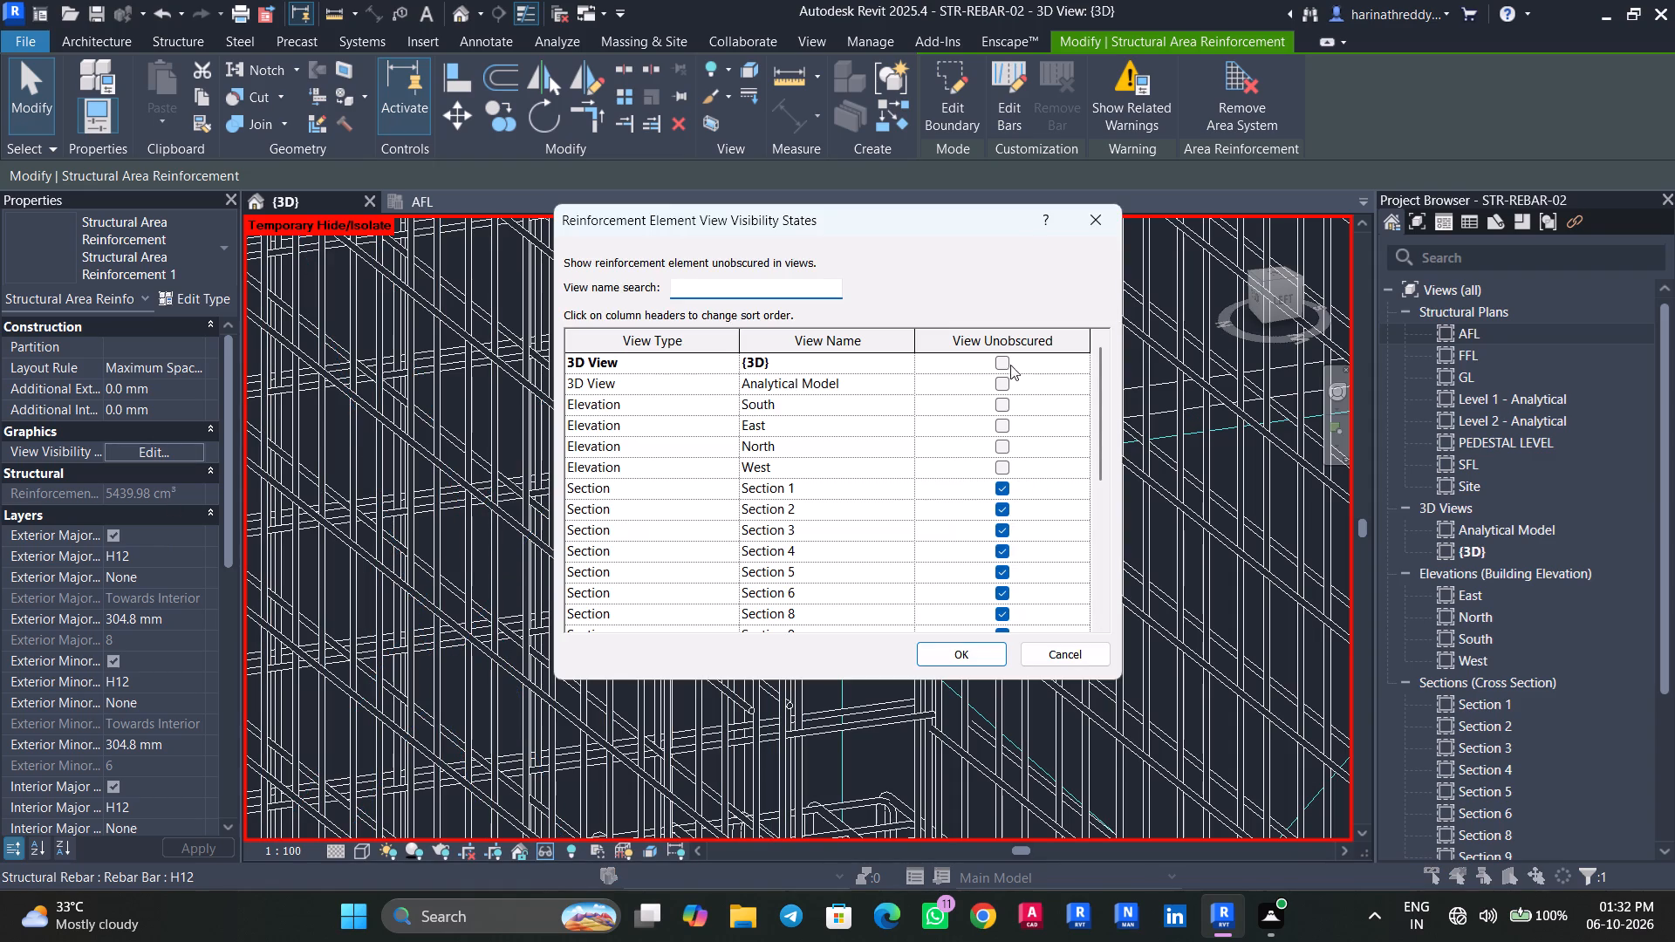
pyautogui.click(1002, 364)
pyautogui.click(950, 661)
# Return the {3D} view to the Realistic visual style.
pyautogui.click(353, 853)
pyautogui.click(369, 829)
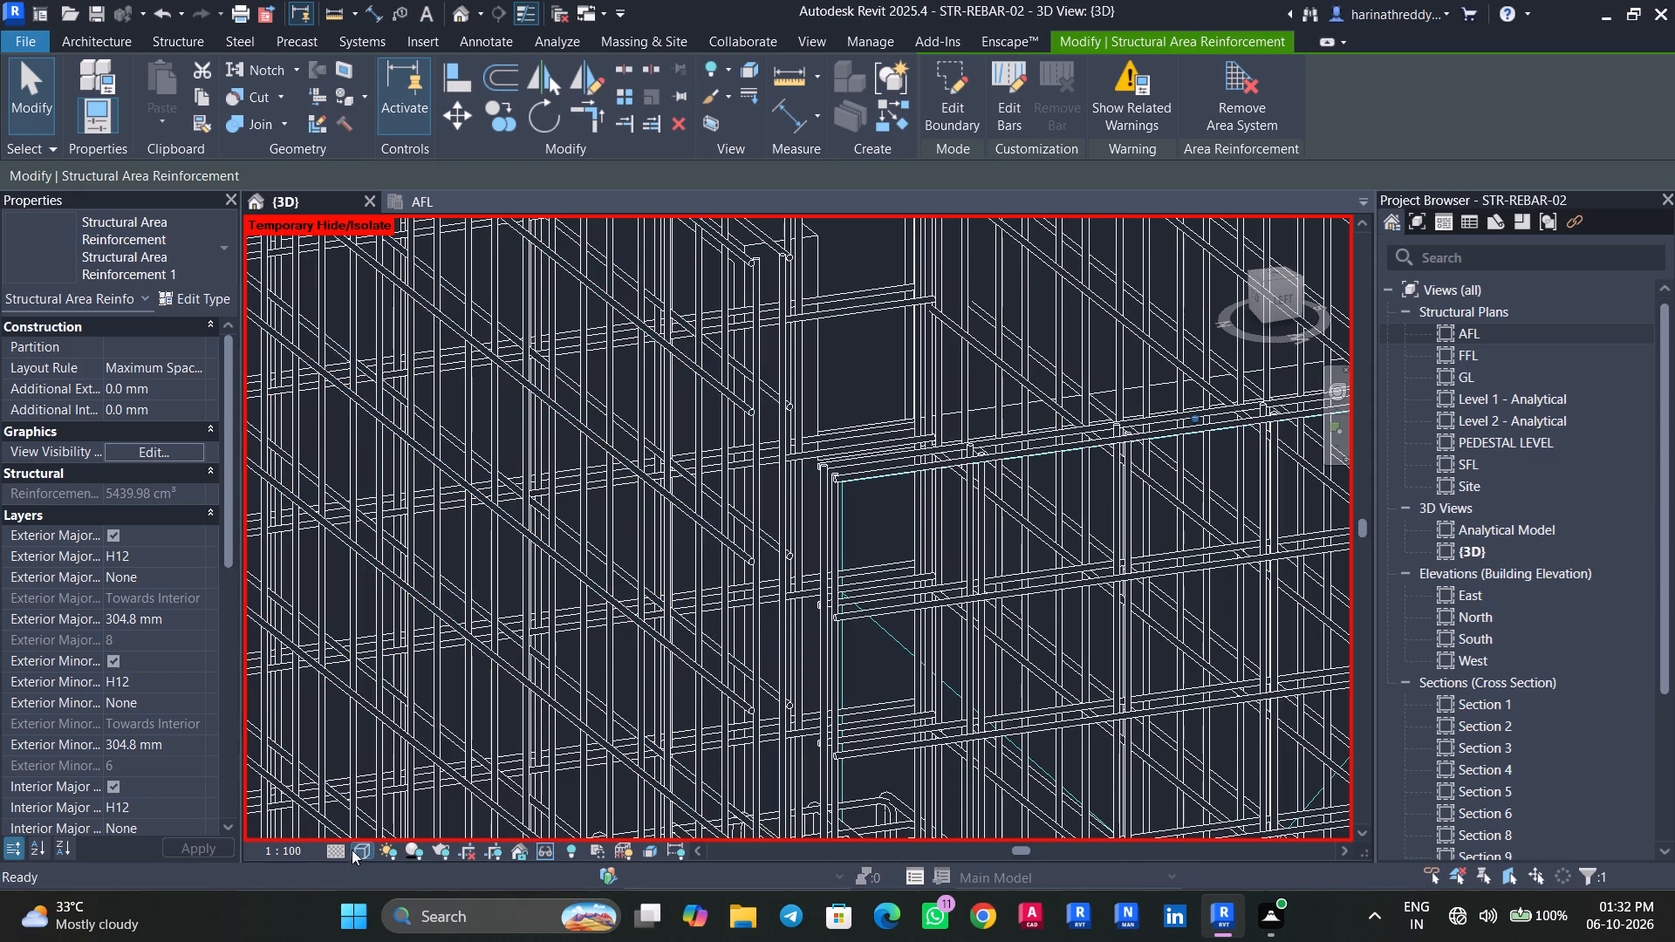
# Set the {3D} view's detail level to Fine.
pyautogui.click(334, 853)
pyautogui.click(355, 835)
# Pull one vertical edge of the Left-facing RT wall's area reinforcement slightly inward, away from the adjoining side wall's bars.
pyautogui.scroll(-9, 650, 737)
pyautogui.keyDown('shift'); pyautogui.moveTo(1047, 701); pyautogui.dragTo(918, 718, button='middle'); pyautogui.keyUp('shift')
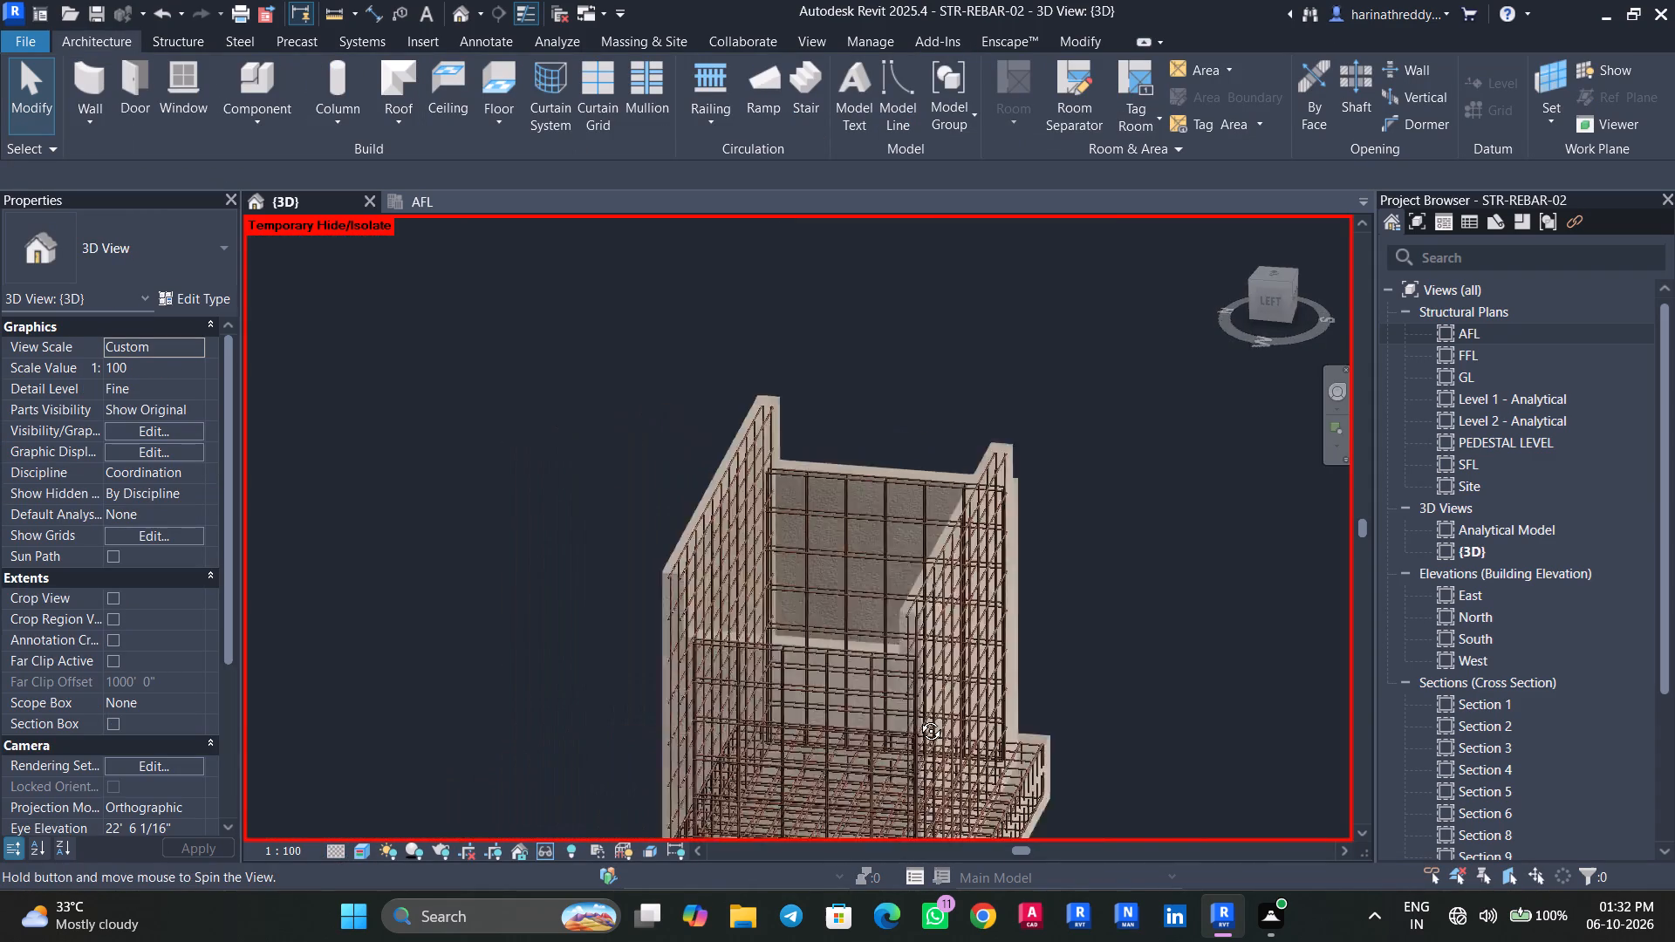
pyautogui.keyDown('shift'); pyautogui.moveTo(918, 718); pyautogui.dragTo(873, 724, button='middle'); pyautogui.keyUp('shift')
pyautogui.scroll(7, 880, 709)
pyautogui.scroll(-1, 879, 704)
pyautogui.scroll(2, 879, 704)
pyautogui.click(933, 718)
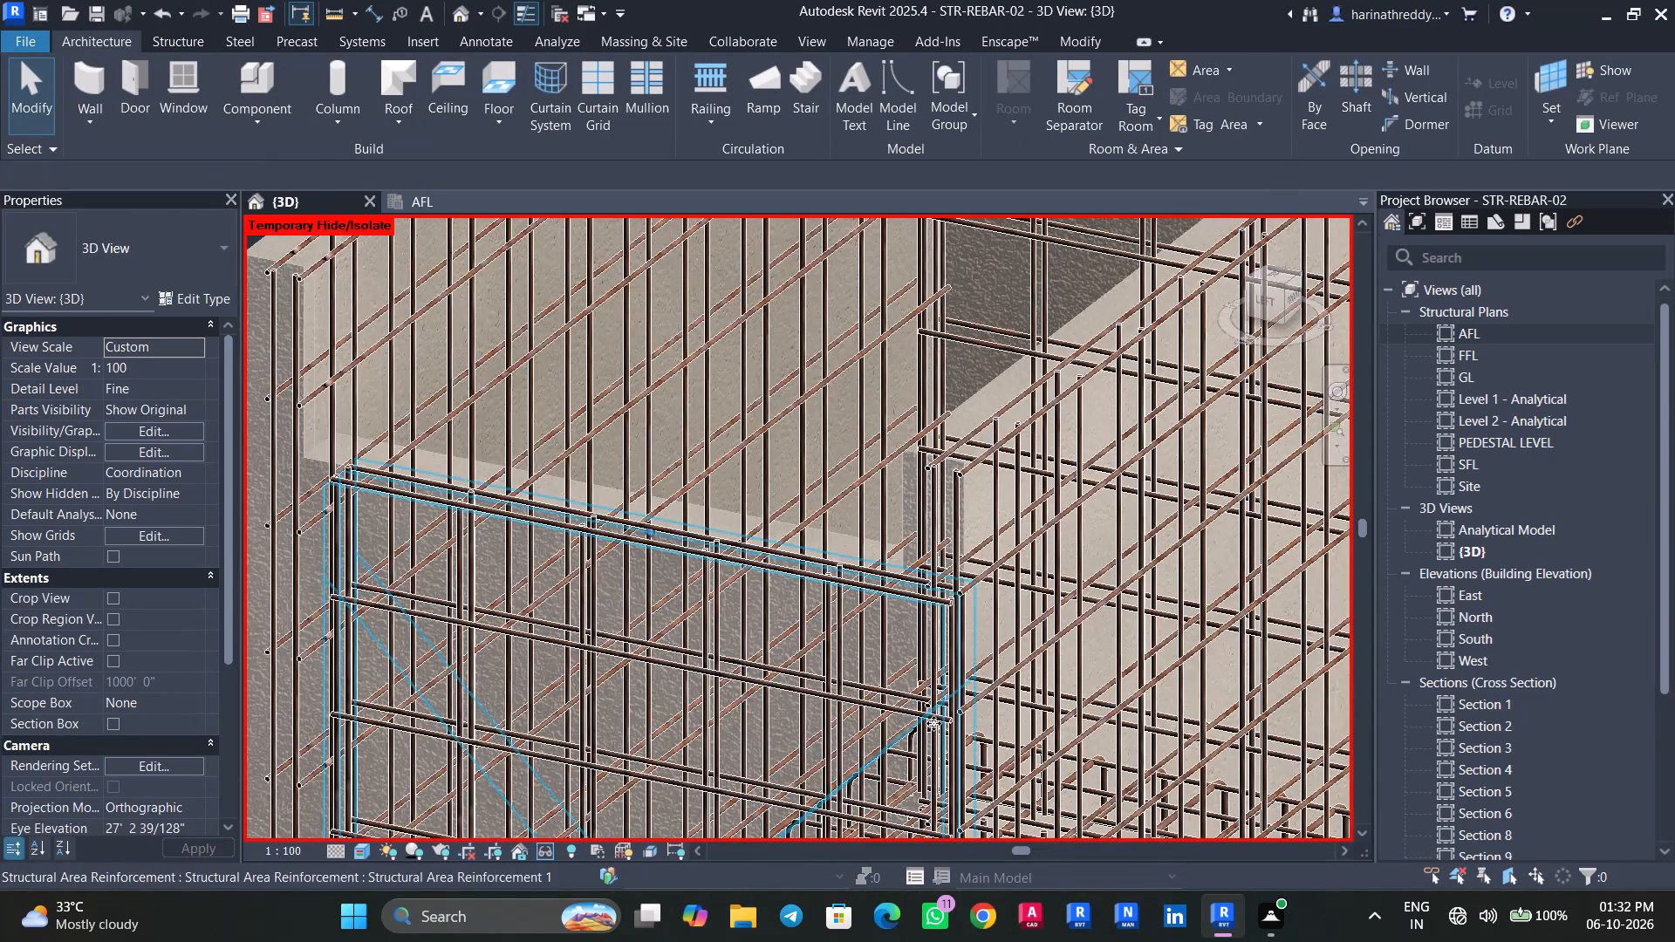
pyautogui.keyDown('shift'); pyautogui.moveTo(940, 727); pyautogui.dragTo(1011, 631, button='middle'); pyautogui.keyUp('shift')
pyautogui.scroll(-3, 1012, 631)
pyautogui.moveTo(1019, 621); pyautogui.dragTo(1063, 502, button='middle')
pyautogui.keyDown('shift'); pyautogui.moveTo(1064, 632); pyautogui.dragTo(1067, 627, button='middle'); pyautogui.keyUp('shift')
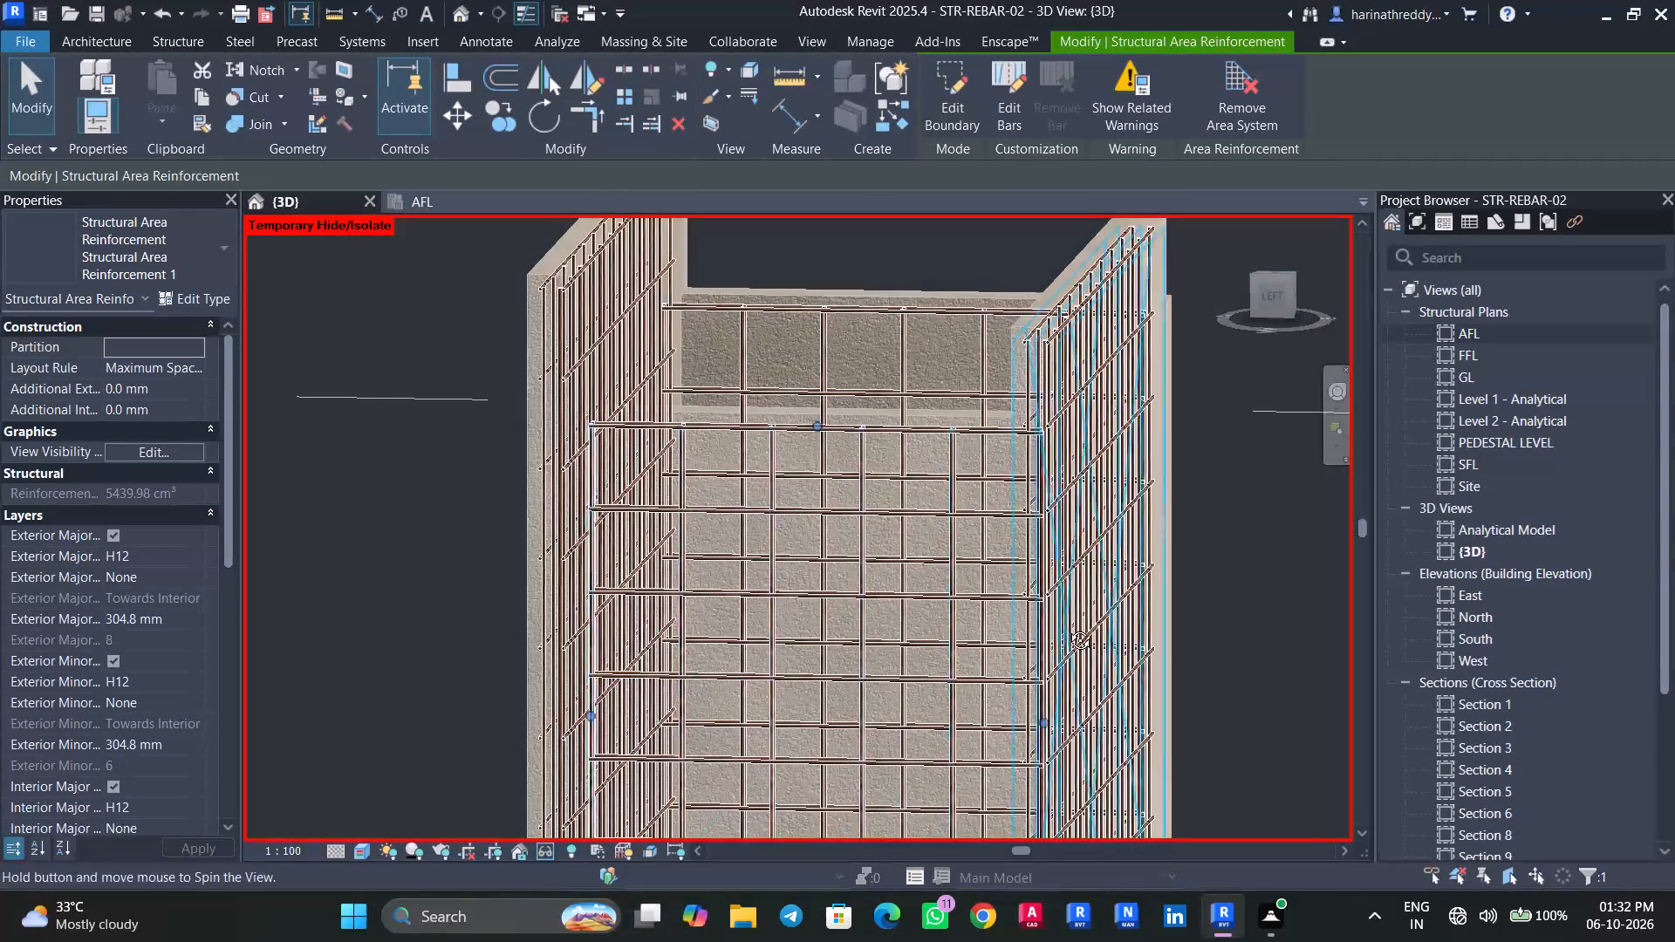
pyautogui.keyDown('shift'); pyautogui.moveTo(1067, 627); pyautogui.dragTo(1071, 614, button='middle'); pyautogui.keyUp('shift')
pyautogui.moveTo(1041, 722); pyautogui.dragTo(1025, 720)
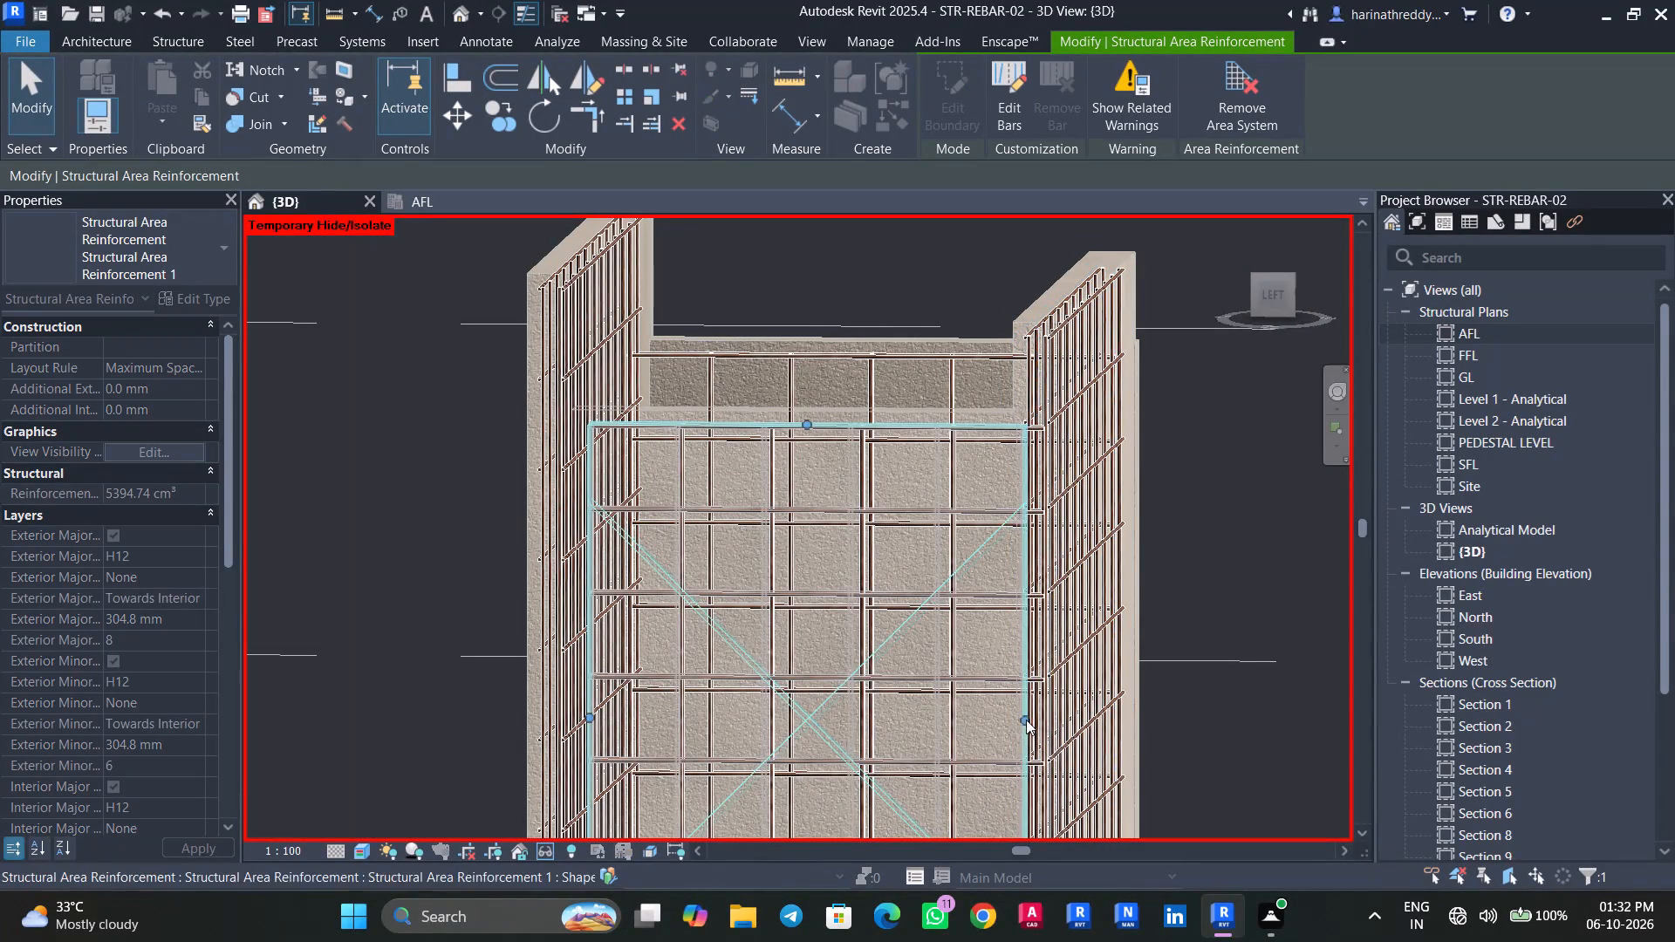
pyautogui.press('Escape')
# Examine the isolated RT walls, their reinforcement and the footing from several sides in 3D.
pyautogui.keyDown('shift'); pyautogui.moveTo(1155, 709); pyautogui.dragTo(1183, 683, button='middle'); pyautogui.keyUp('shift')
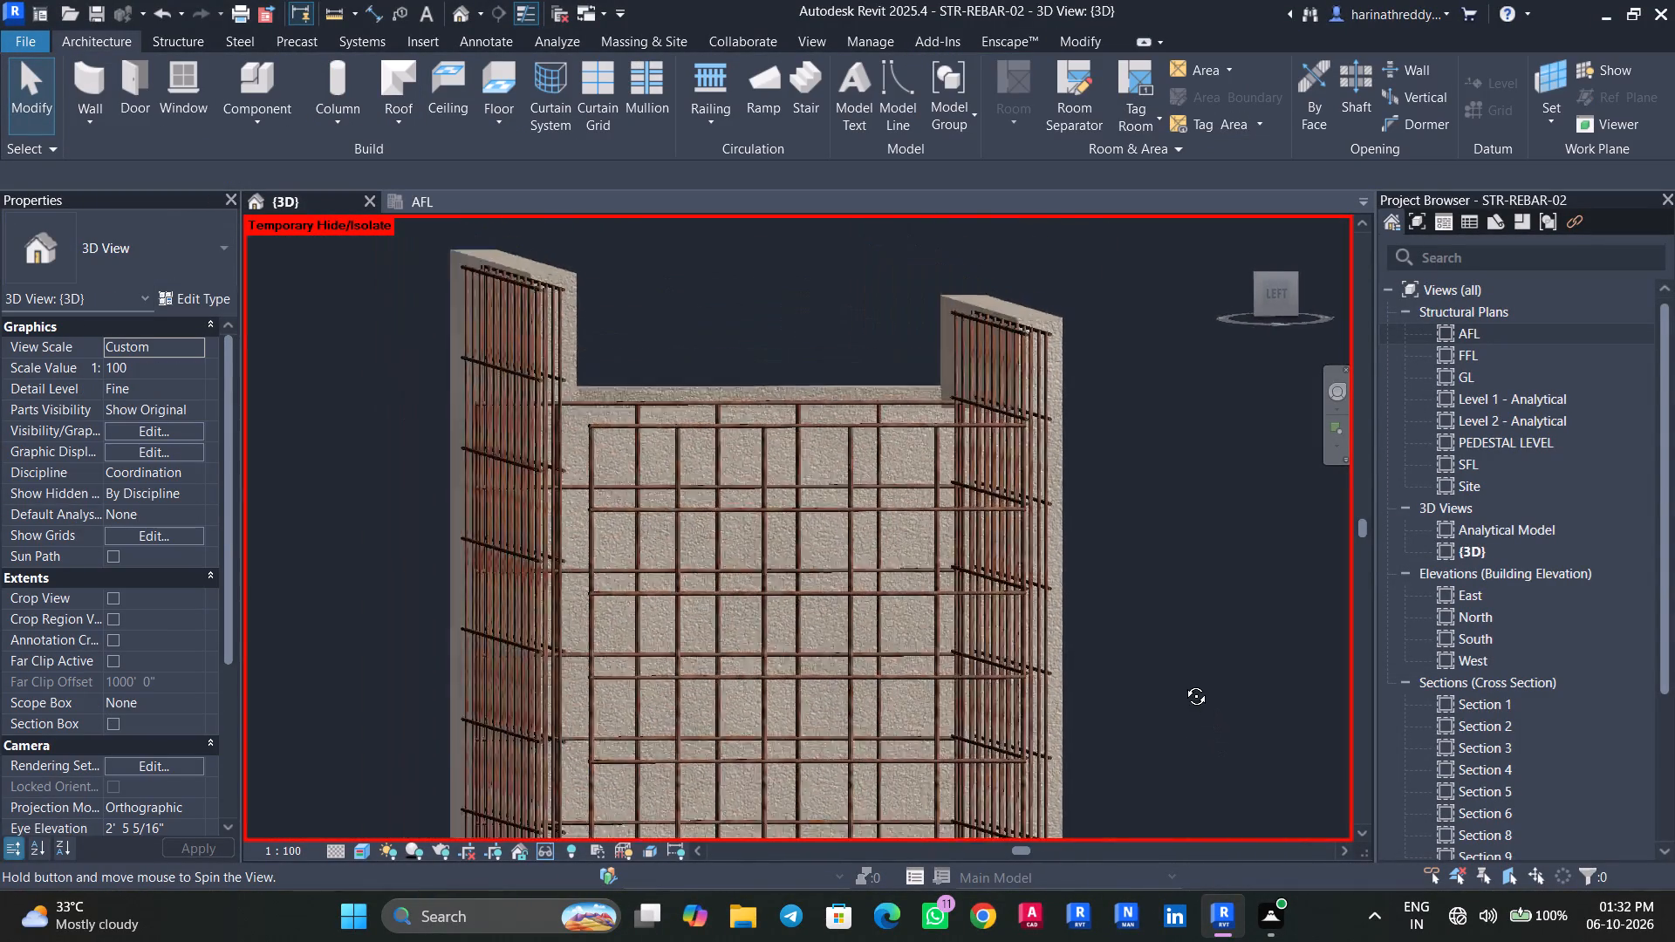
pyautogui.keyDown('shift'); pyautogui.moveTo(1183, 683); pyautogui.dragTo(974, 748, button='middle'); pyautogui.keyUp('shift')
pyautogui.scroll(-7, 937, 727)
pyautogui.scroll(1, 926, 716)
pyautogui.scroll(-1, 926, 716)
pyautogui.scroll(1, 926, 716)
pyautogui.scroll(-2, 926, 716)
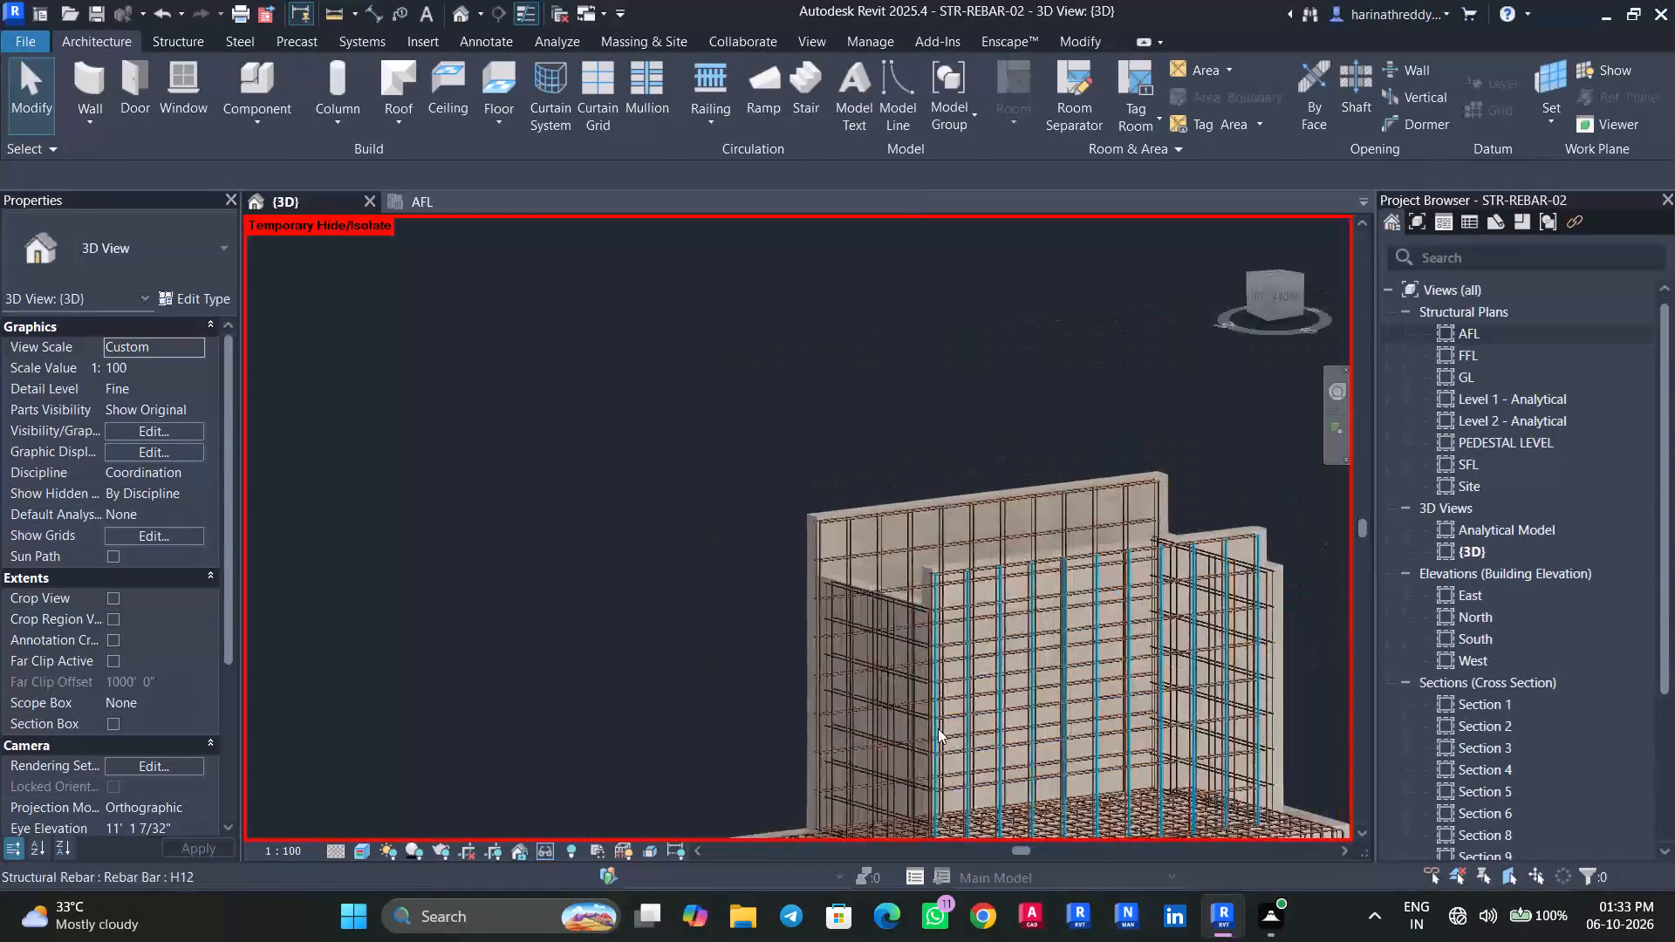
pyautogui.scroll(-1, 938, 728)
pyautogui.keyDown('shift'); pyautogui.moveTo(1240, 724); pyautogui.dragTo(906, 829, button='middle'); pyautogui.keyUp('shift')
pyautogui.moveTo(1145, 626); pyautogui.dragTo(1009, 377, button='middle')
# Save the project.
pyautogui.hotkey('ctrl', 's')
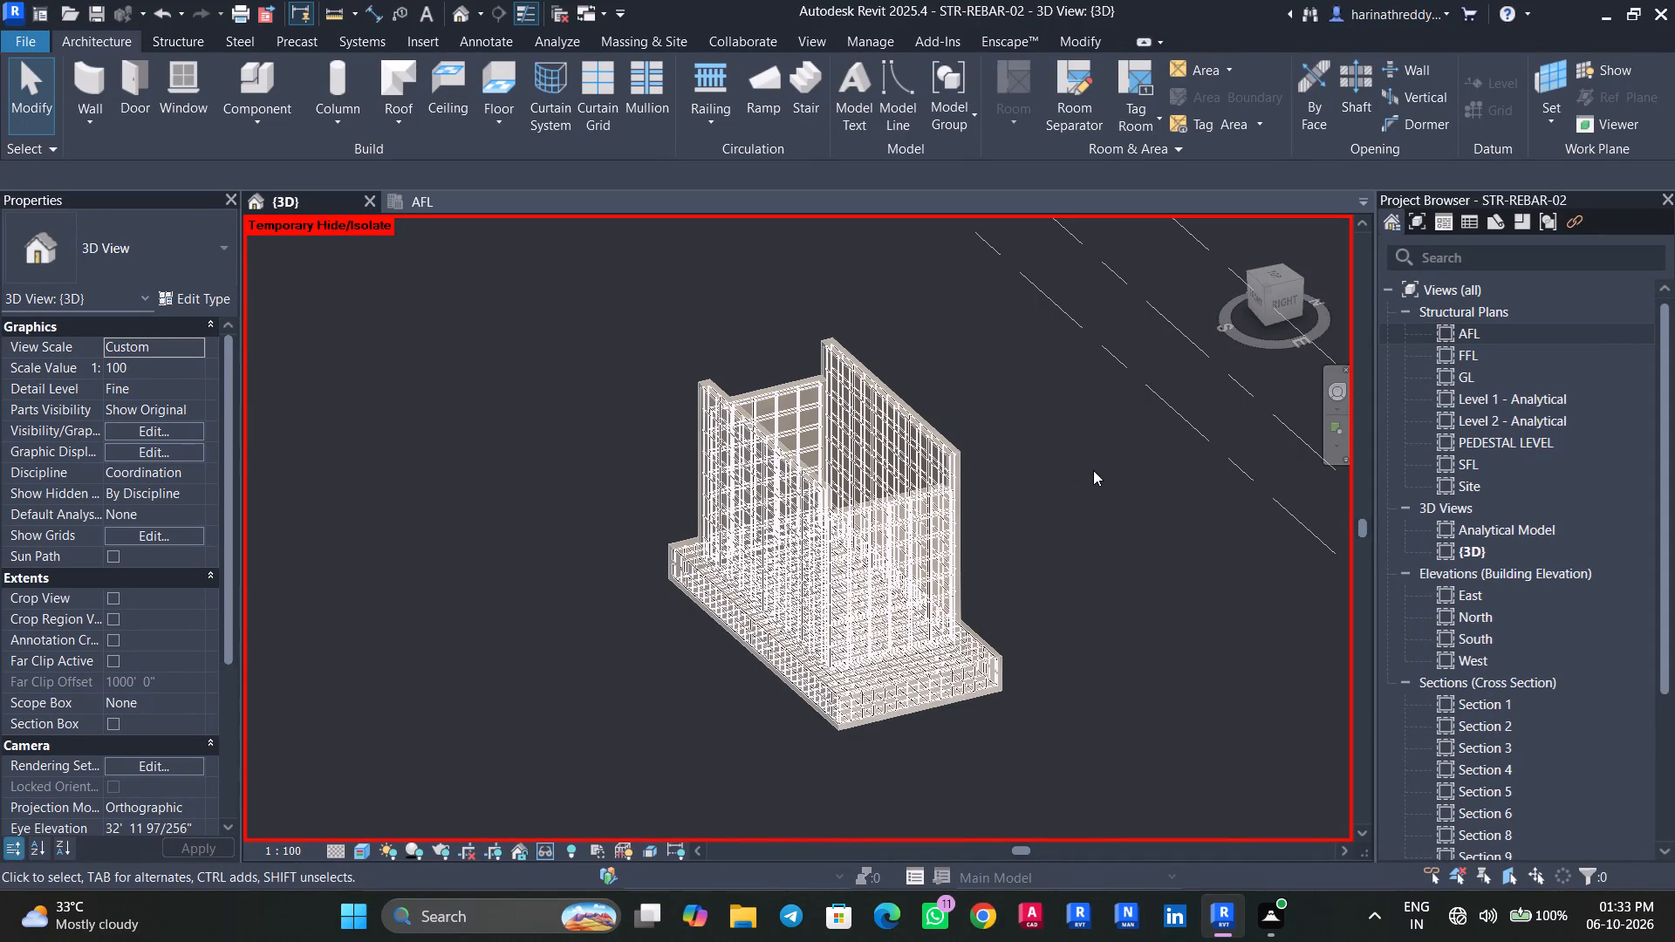
# Reset the temporary hide/isolate in the {3D} view to bring back the whole structure.
pyautogui.write('HR')
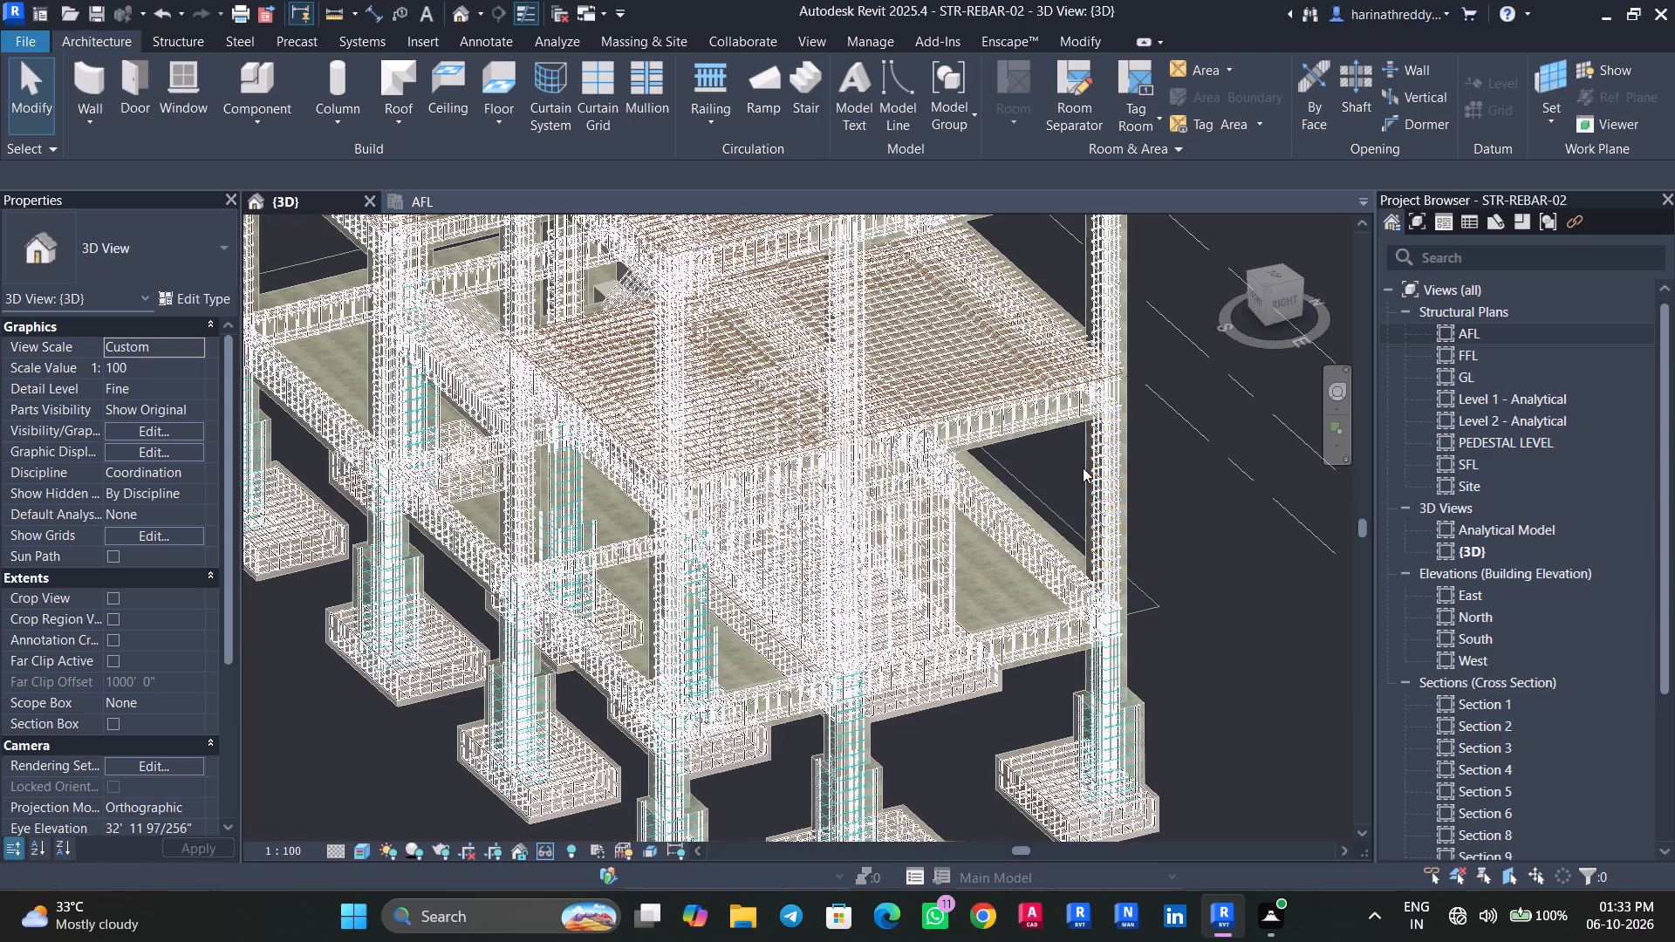
# Examine the reinforced building frame in 3D from several sides, including slabs, beam and column bars, and the RT walls from the Back view.
pyautogui.scroll(-4, 1202, 623)
pyautogui.keyDown('shift'); pyautogui.moveTo(1225, 641); pyautogui.dragTo(778, 534, button='middle'); pyautogui.keyUp('shift')
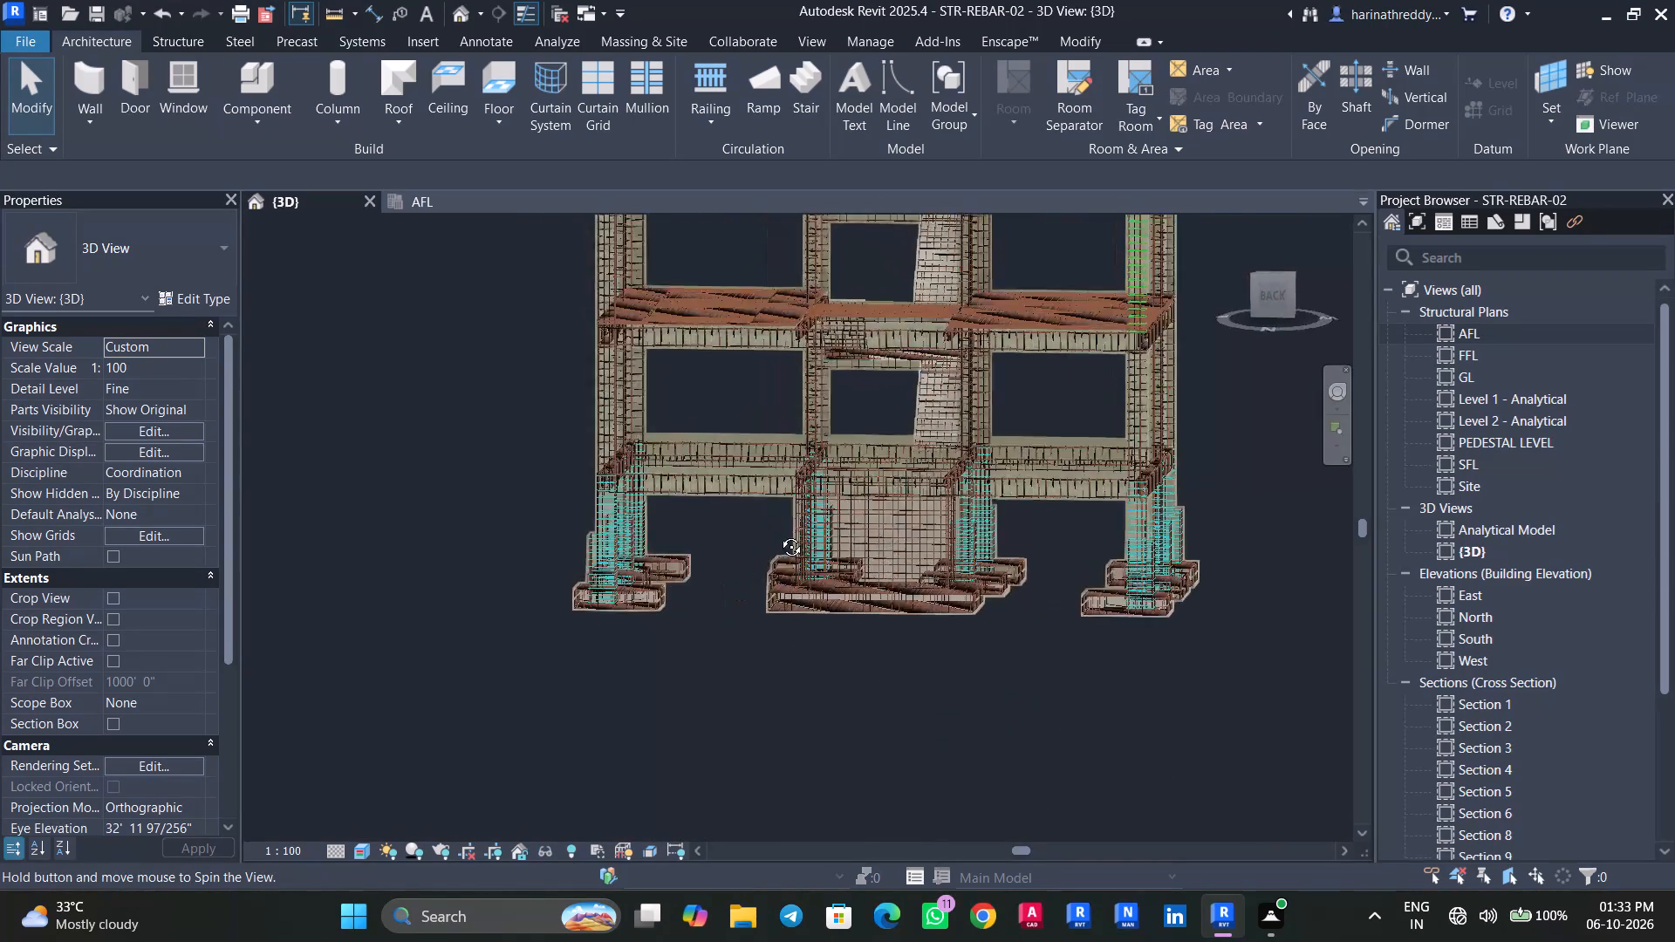
pyautogui.keyDown('shift'); pyautogui.moveTo(778, 534); pyautogui.dragTo(924, 449, button='middle'); pyautogui.keyUp('shift')
pyautogui.moveTo(910, 500); pyautogui.dragTo(702, 865, button='middle')
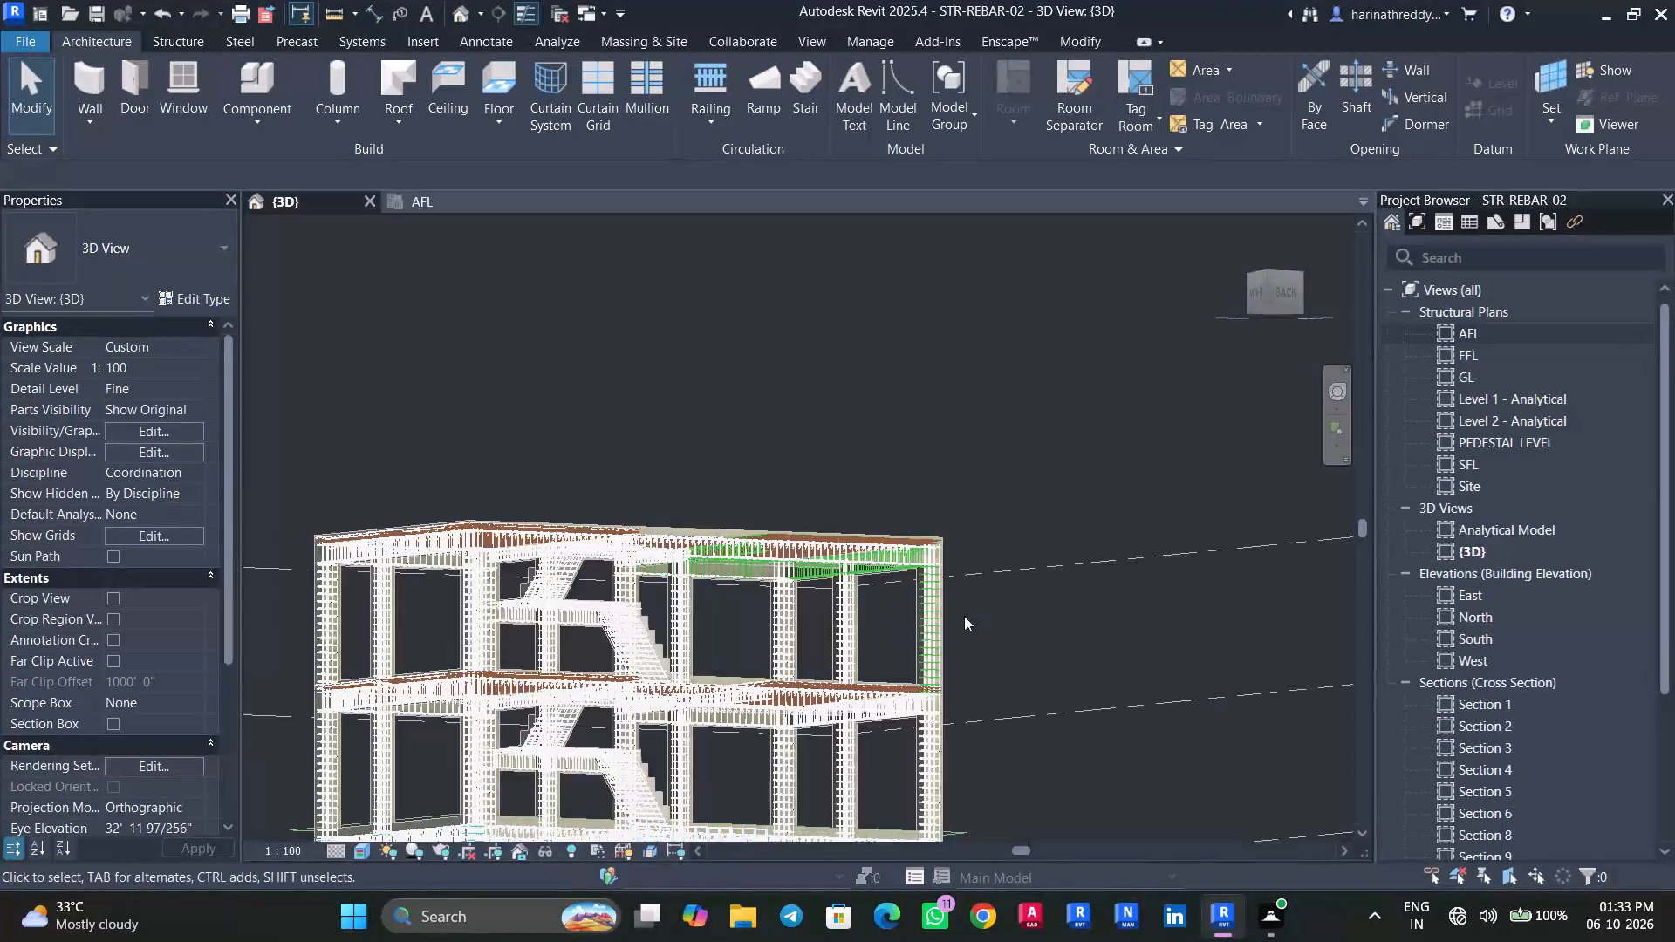
pyautogui.scroll(13, 959, 618)
pyautogui.scroll(-8, 701, 653)
pyautogui.keyDown('shift'); pyautogui.moveTo(683, 660); pyautogui.dragTo(537, 868, button='middle'); pyautogui.keyUp('shift')
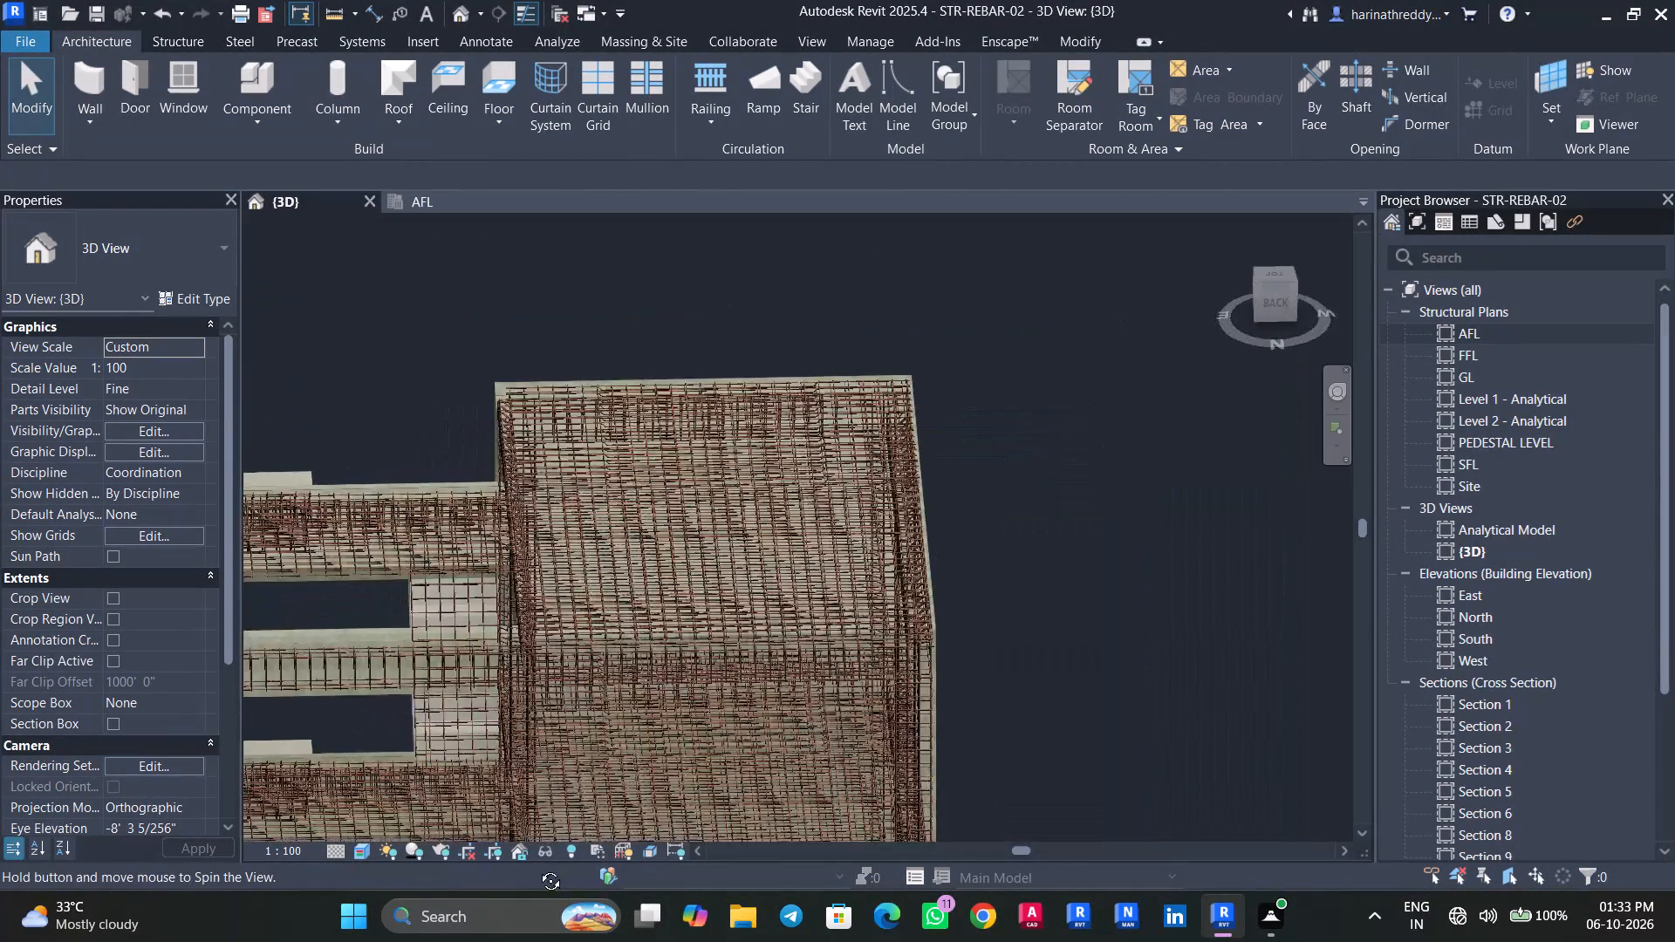
pyautogui.keyDown('shift'); pyautogui.moveTo(537, 868); pyautogui.dragTo(478, 863, button='middle'); pyautogui.keyUp('shift')
pyautogui.scroll(-6, 772, 362)
pyautogui.keyDown('shift'); pyautogui.moveTo(1154, 646); pyautogui.dragTo(866, 631, button='middle'); pyautogui.keyUp('shift')
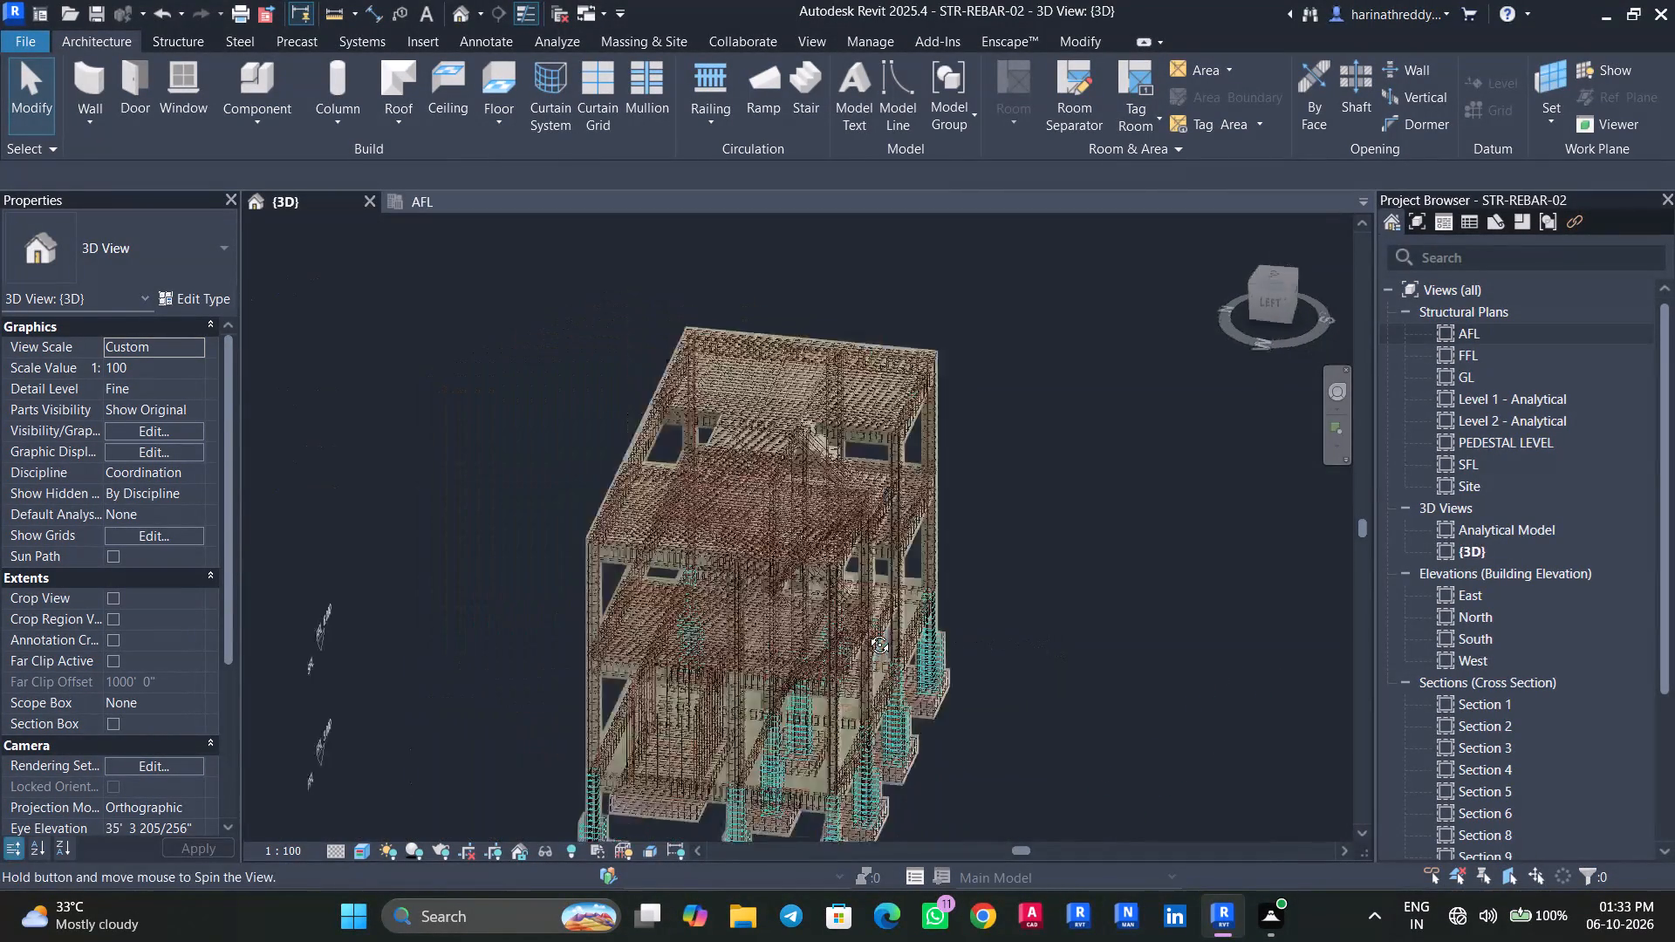
pyautogui.keyDown('shift'); pyautogui.moveTo(866, 631); pyautogui.dragTo(865, 632, button='middle'); pyautogui.keyUp('shift')
pyautogui.moveTo(1193, 706); pyautogui.dragTo(1140, 598, button='middle')
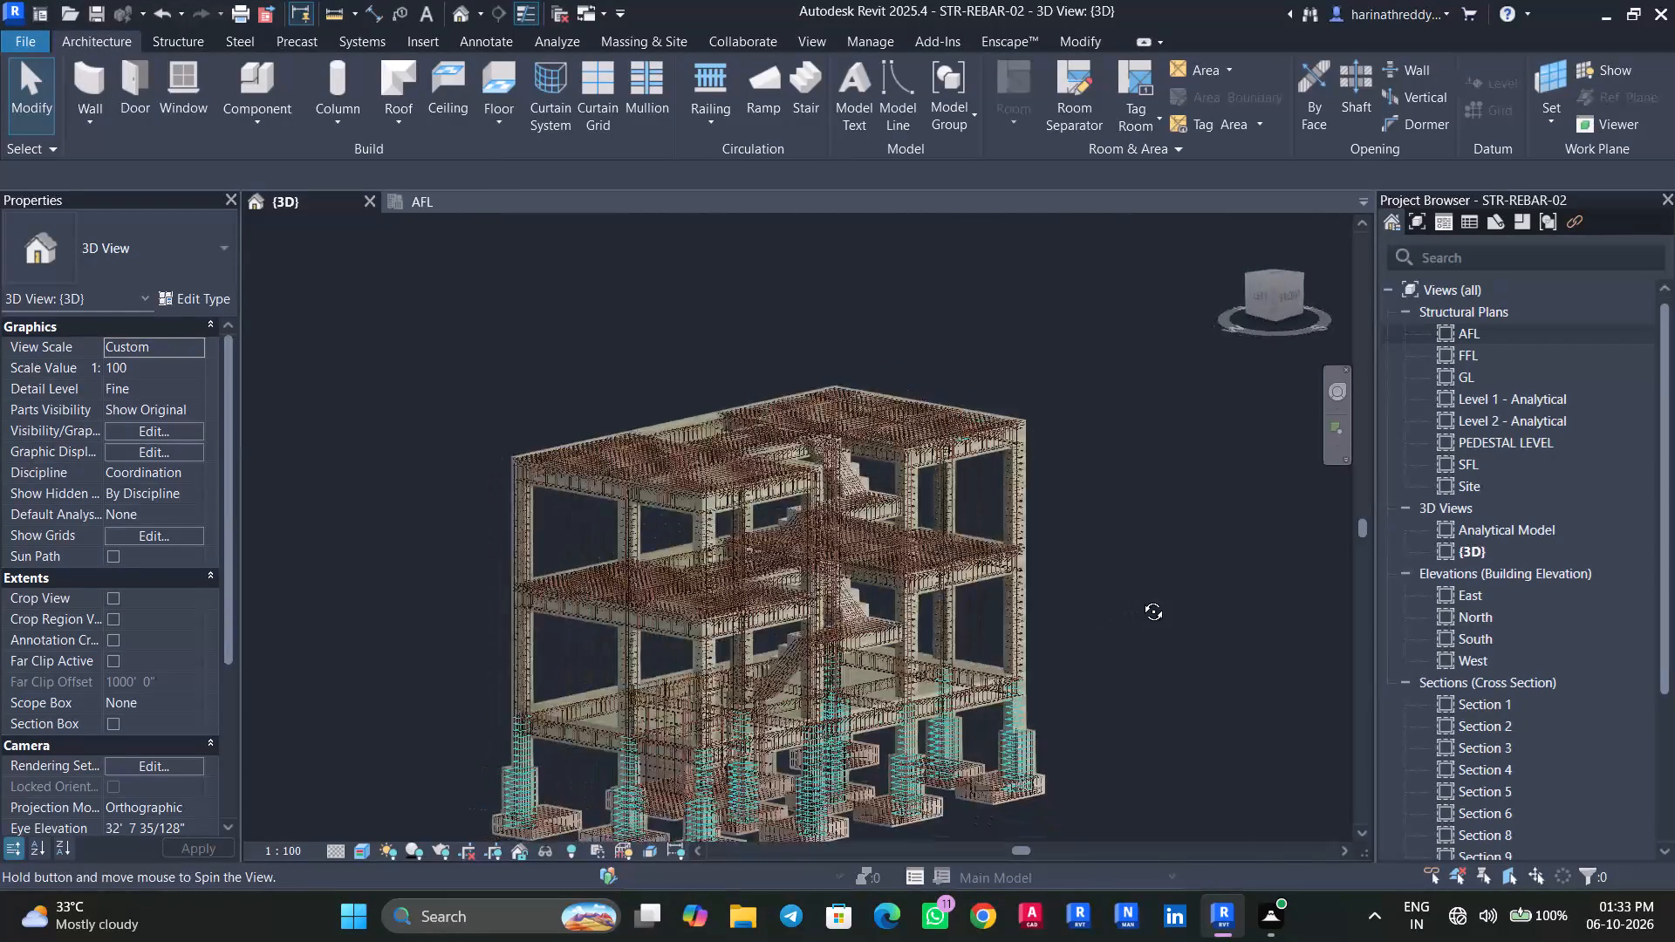
pyautogui.moveTo(1140, 598); pyautogui.dragTo(1084, 610, button='middle')
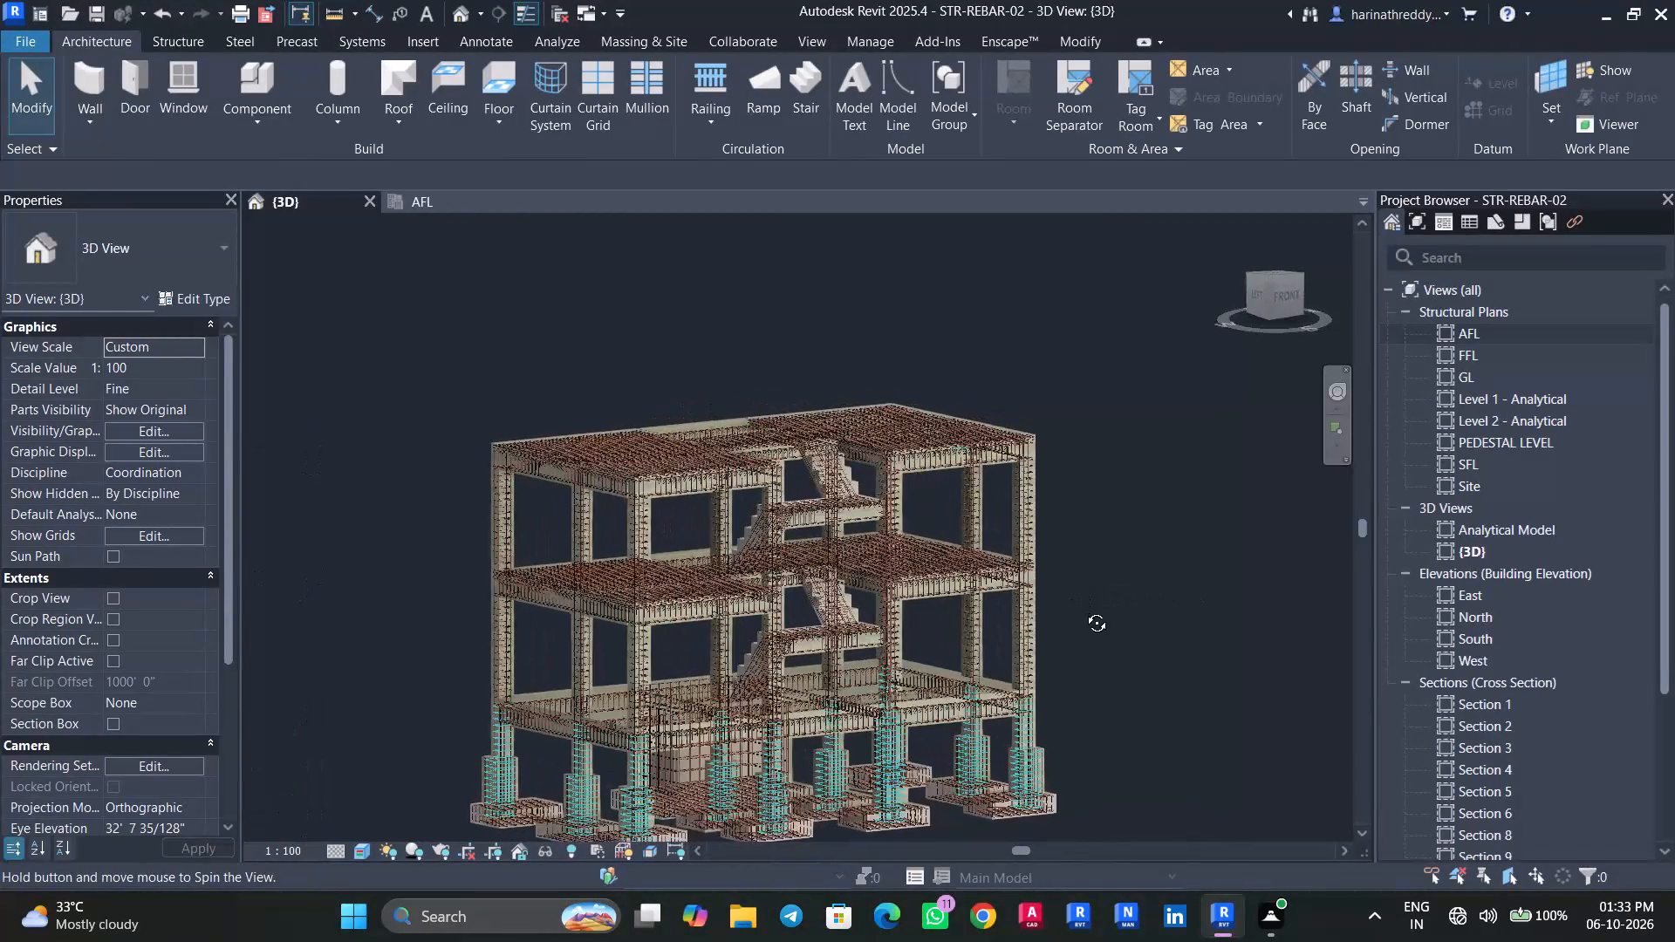
pyautogui.moveTo(1084, 610); pyautogui.dragTo(1099, 614, button='middle')
pyautogui.scroll(11, 778, 550)
pyautogui.scroll(-1, 873, 531)
pyautogui.scroll(5, 873, 531)
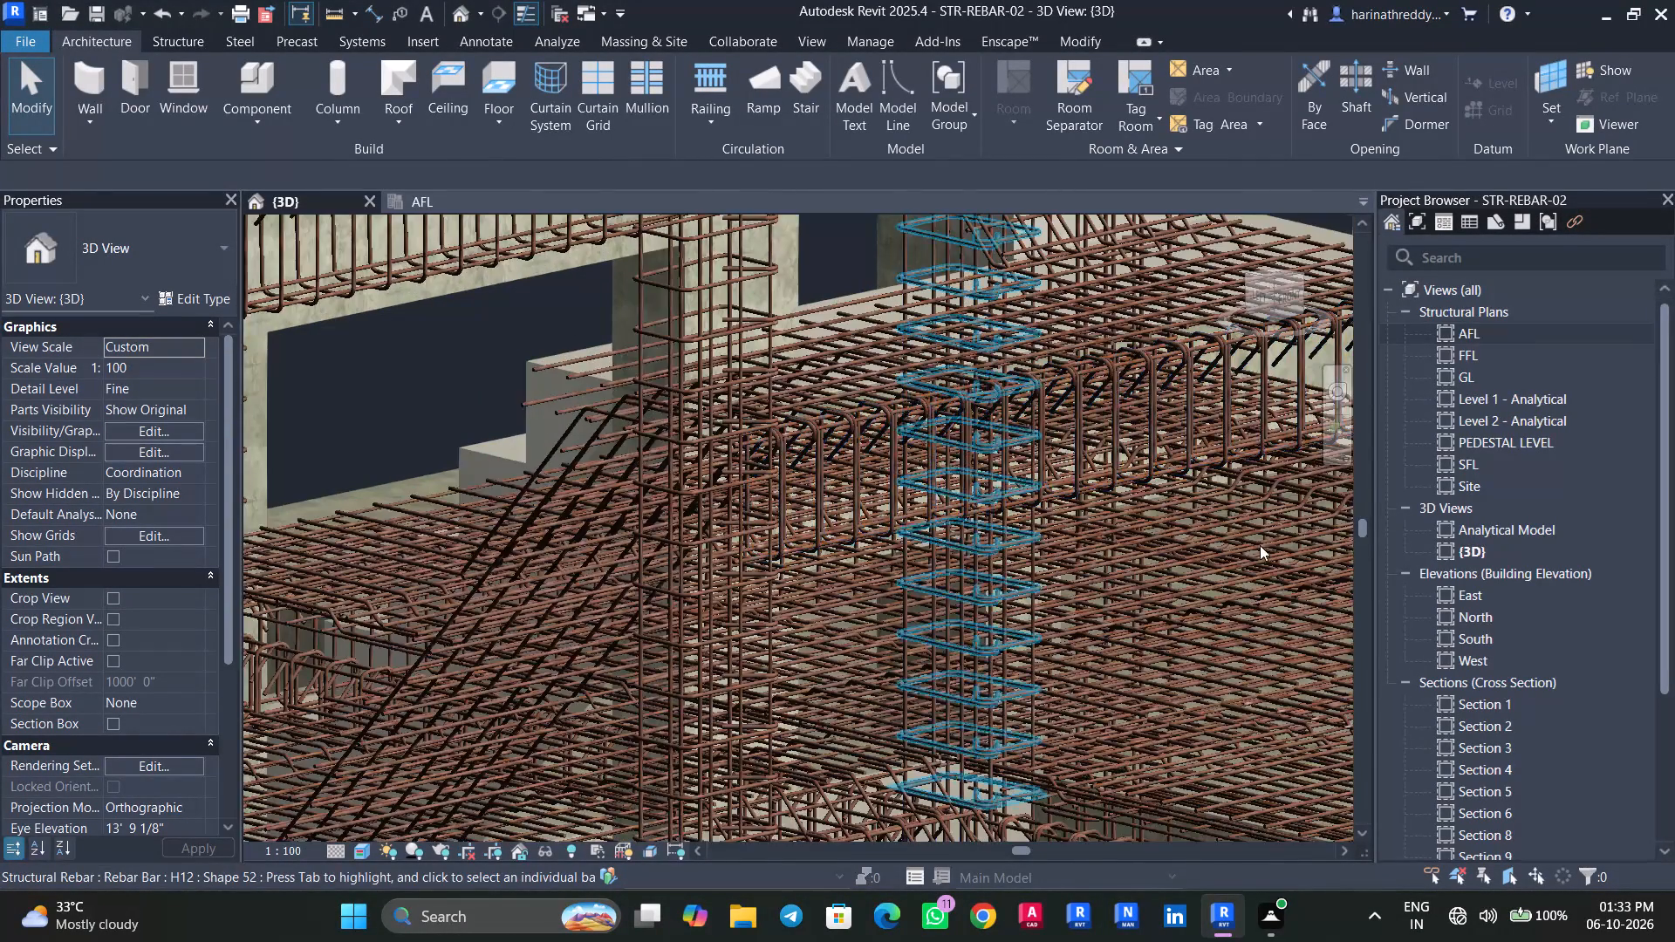
pyautogui.moveTo(1275, 599); pyautogui.dragTo(948, 710, button='middle')
pyautogui.scroll(4, 1251, 416)
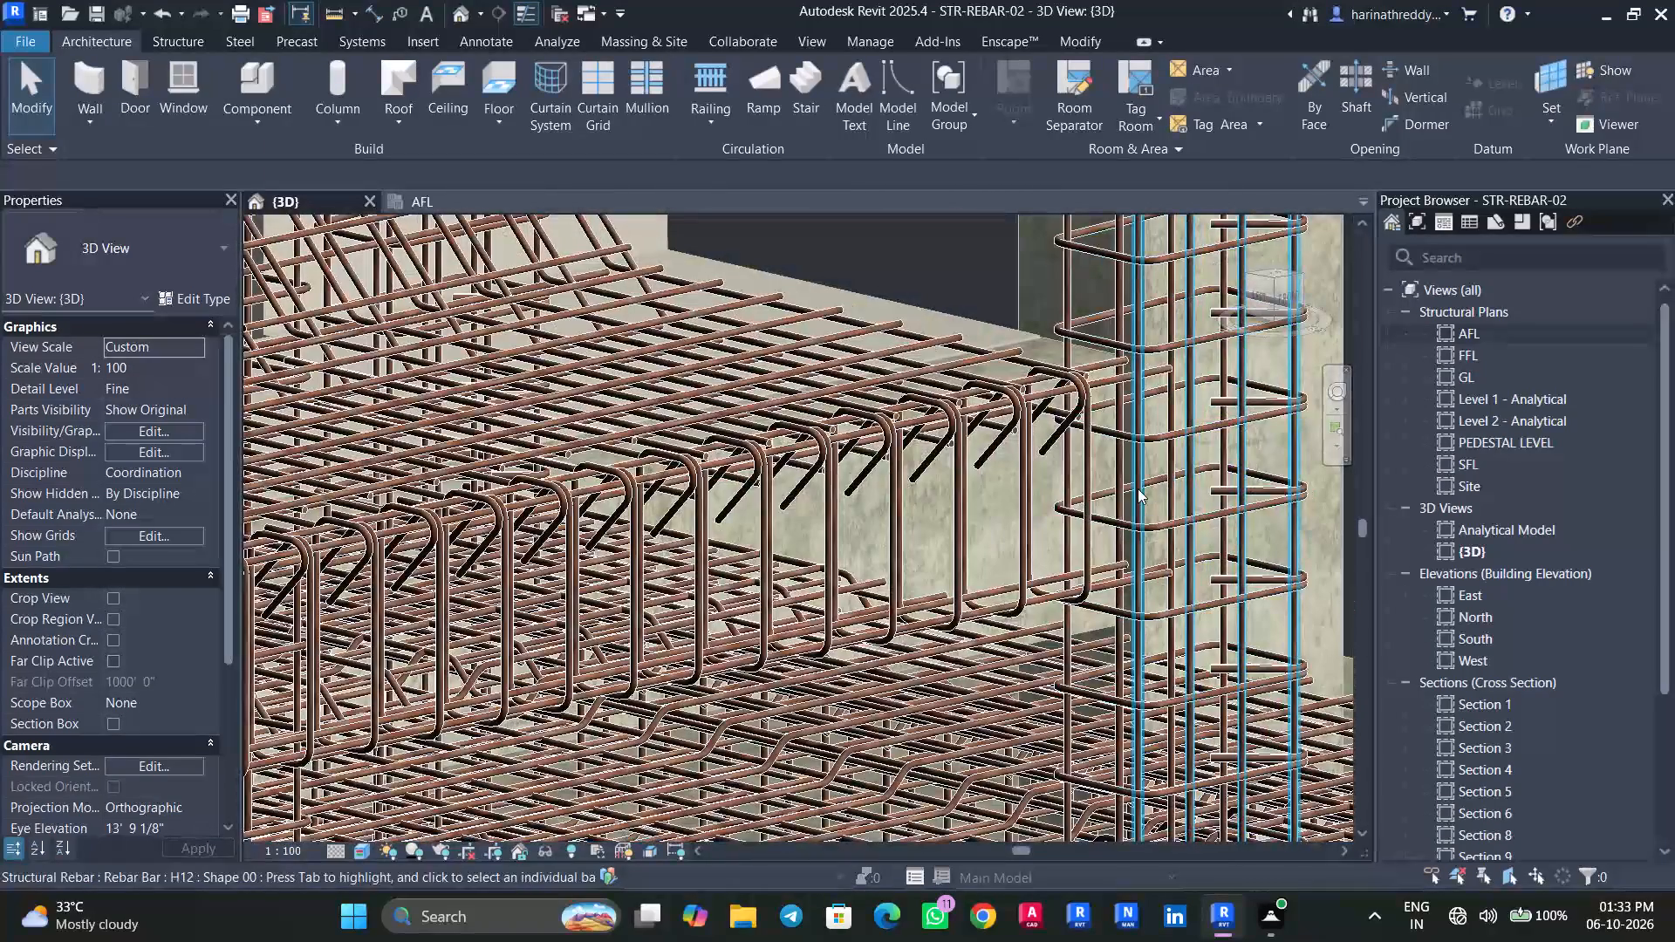
pyautogui.scroll(-20, 1138, 488)
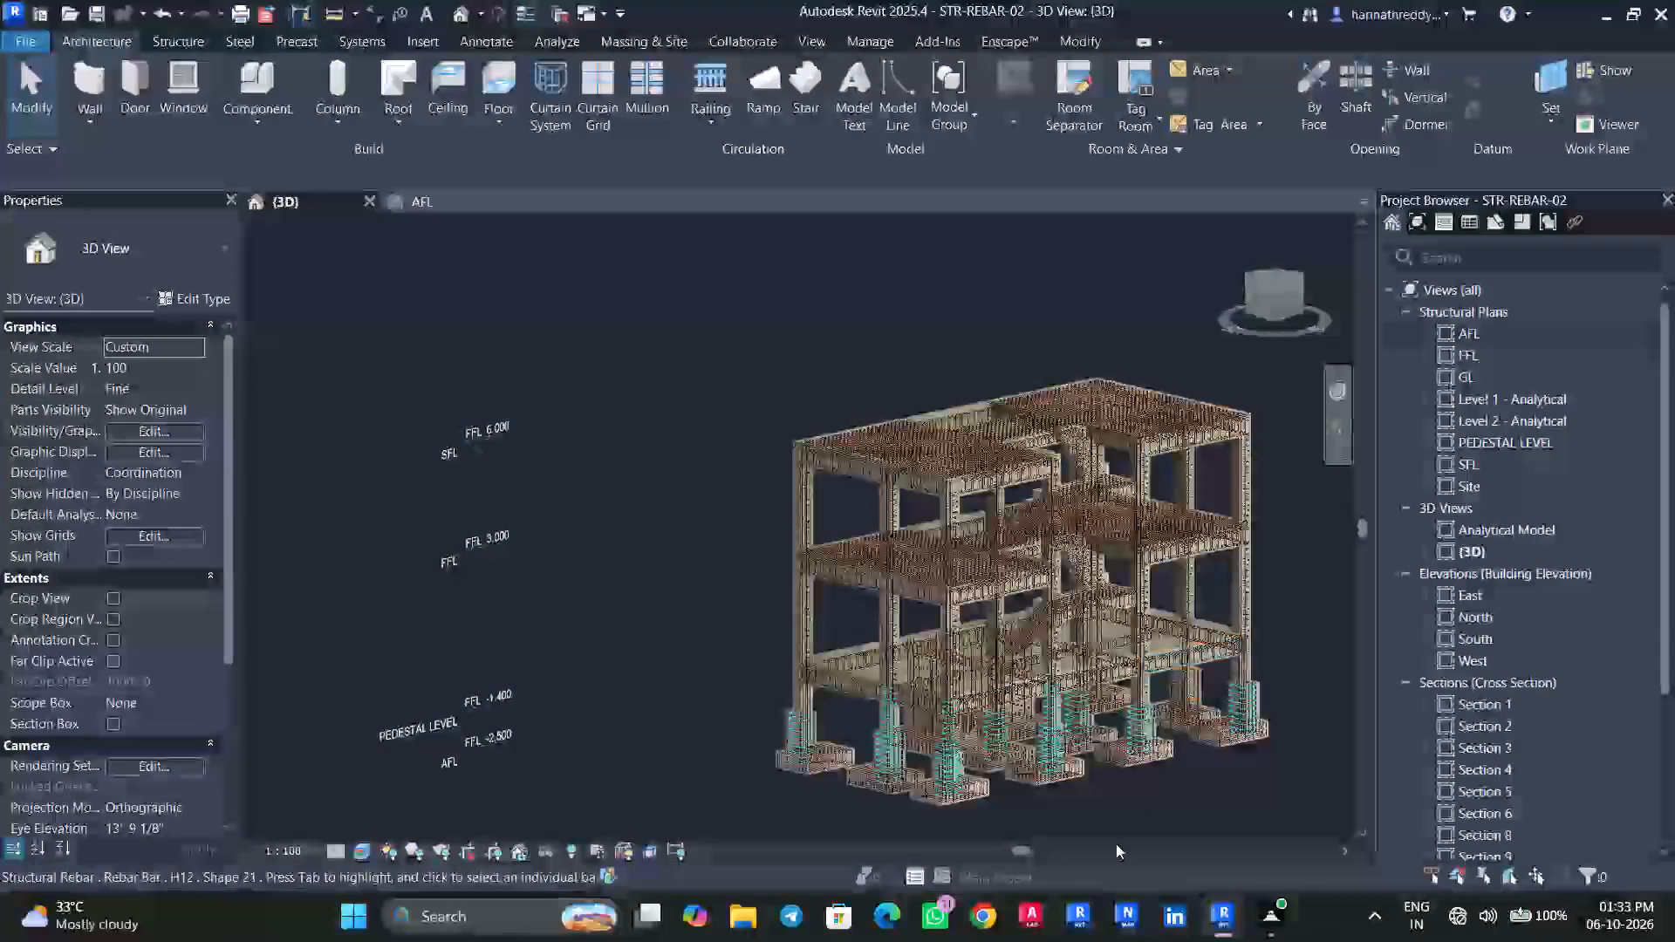
pyautogui.keyDown('shift'); pyautogui.moveTo(1155, 820); pyautogui.dragTo(1471, 802, button='middle'); pyautogui.keyUp('shift')
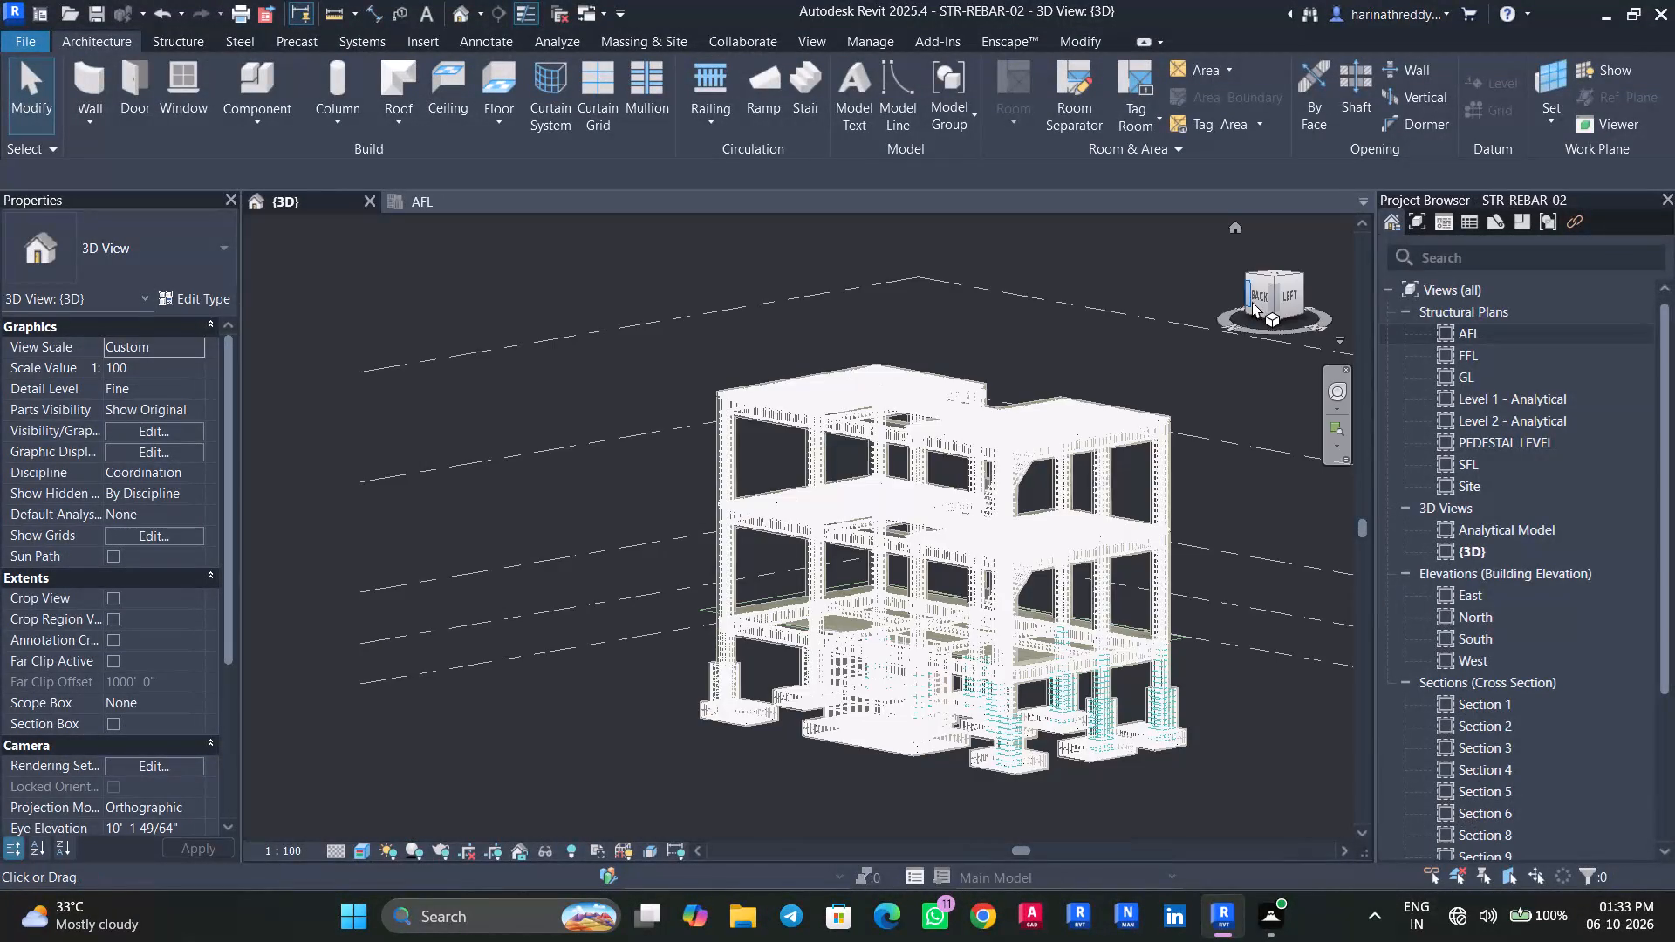
pyautogui.click(1252, 300)
pyautogui.scroll(10, 1030, 706)
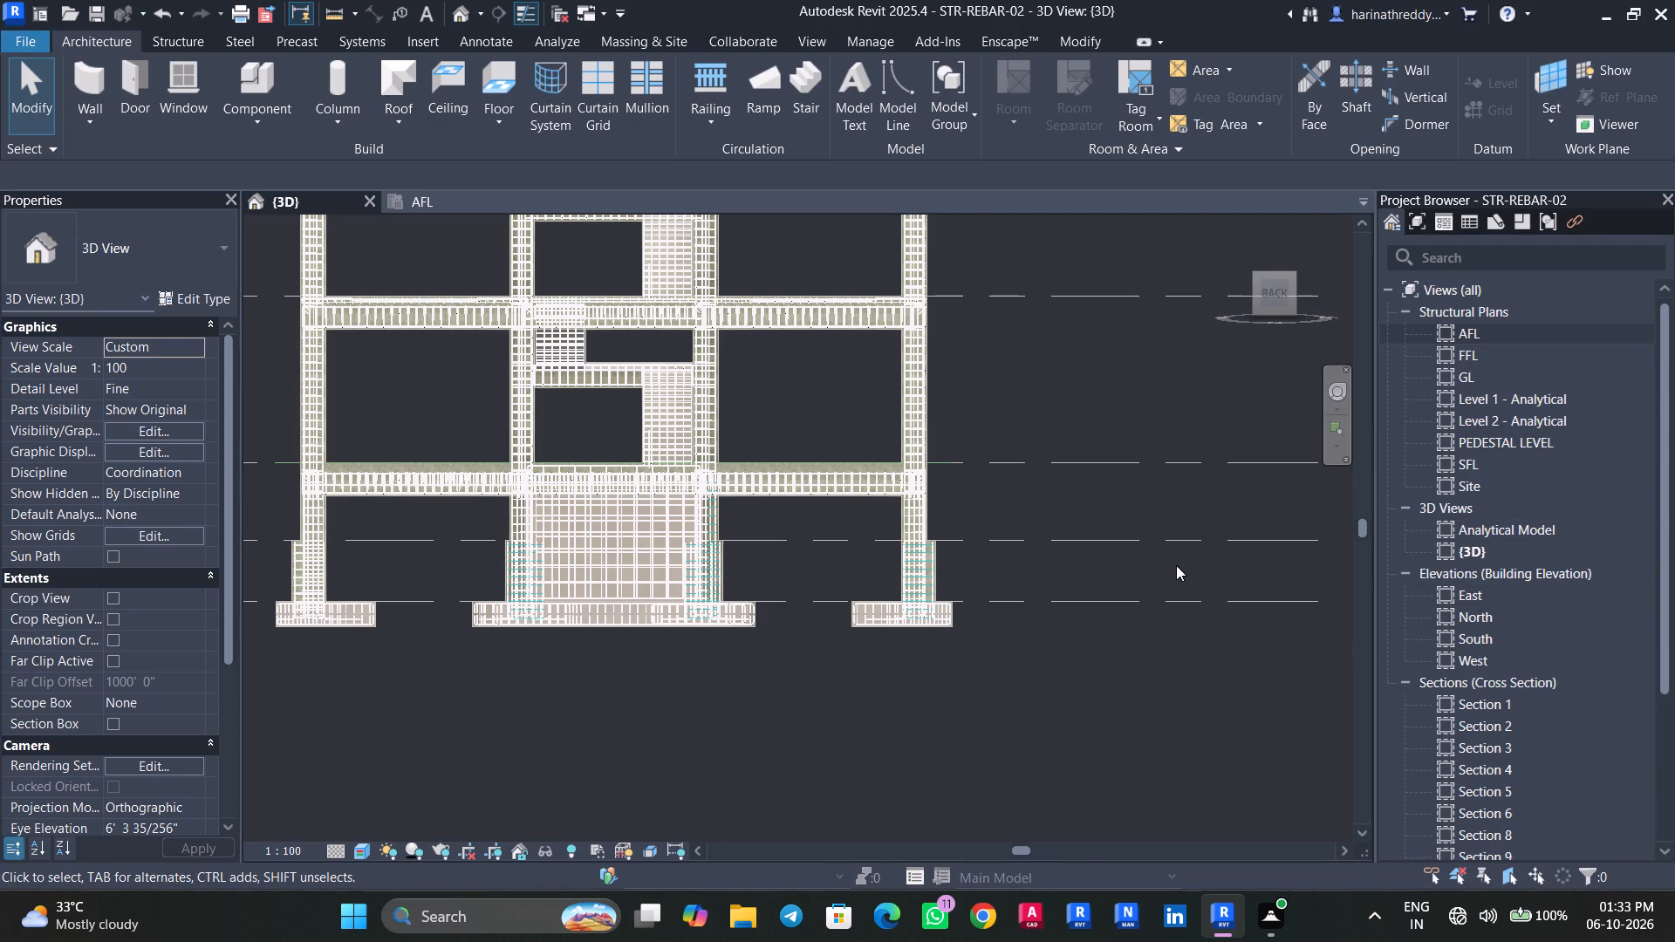
pyautogui.keyDown('shift'); pyautogui.moveTo(1168, 581); pyautogui.dragTo(1160, 761, button='middle'); pyautogui.keyUp('shift')
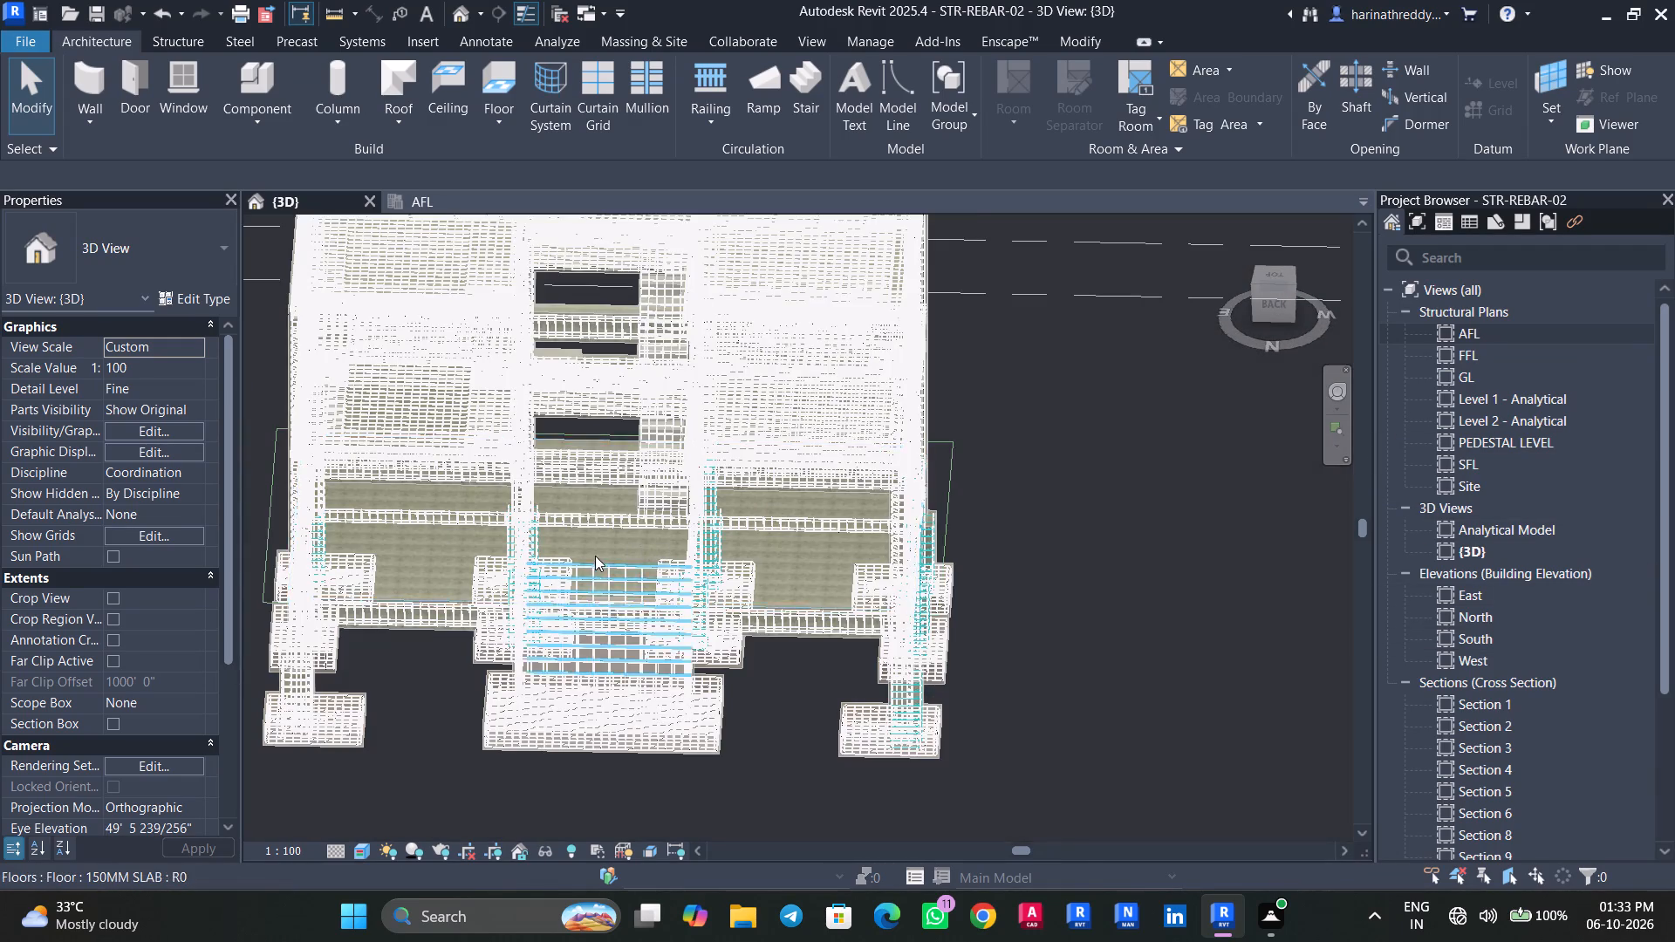
pyautogui.scroll(6, 592, 557)
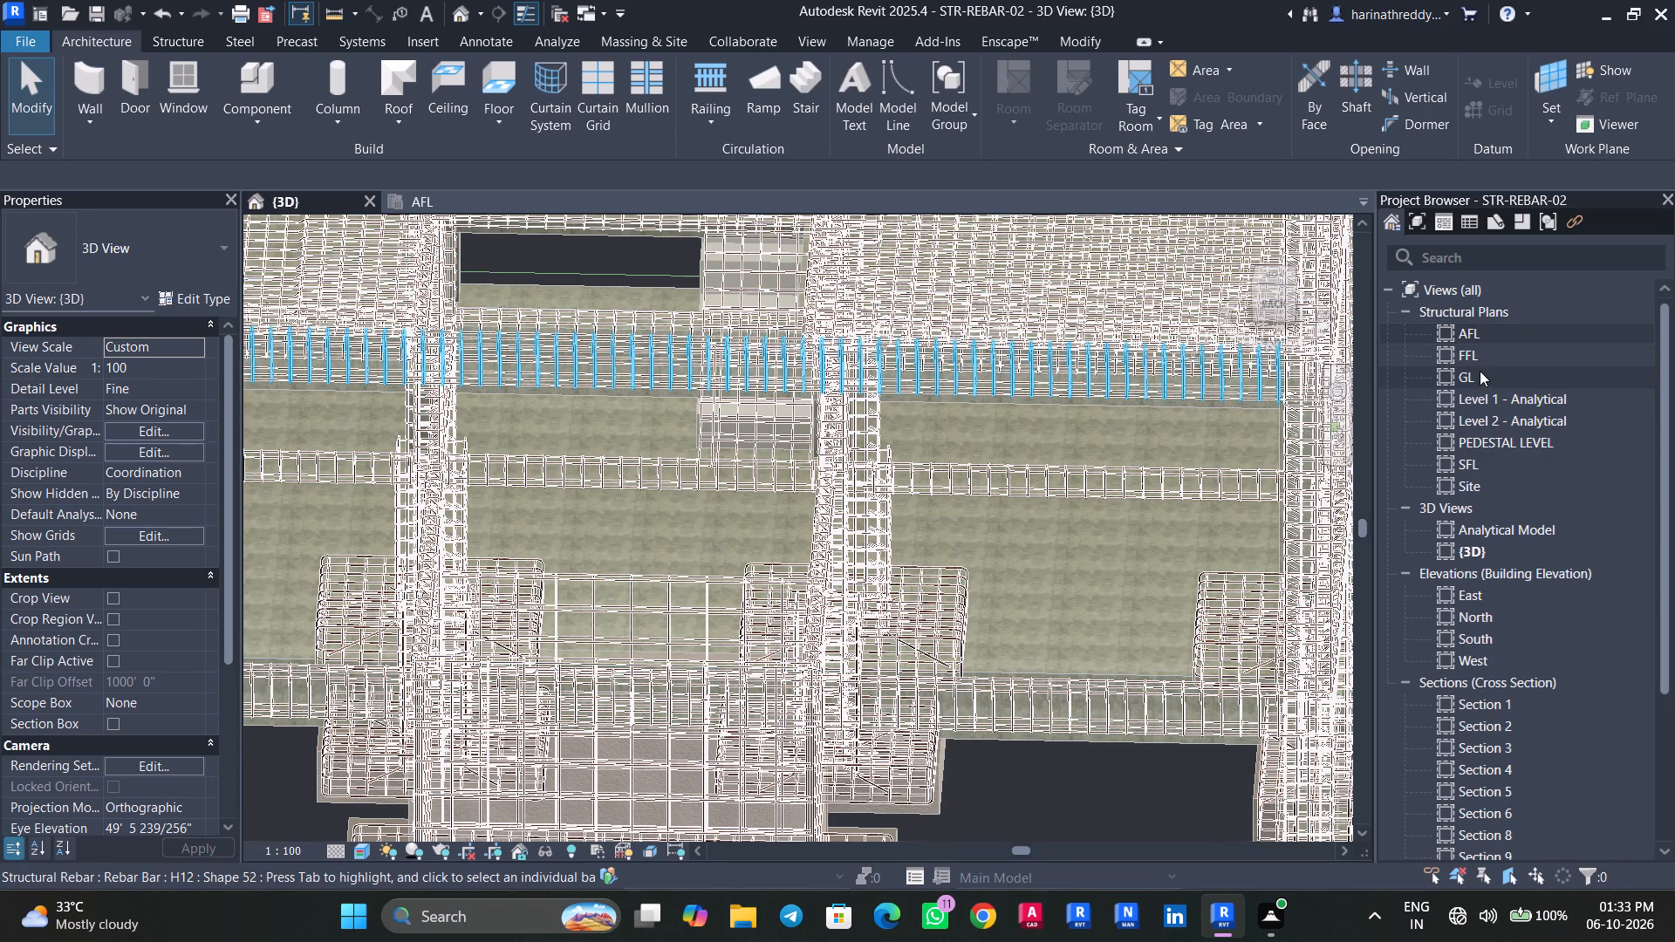
# Open the GL structural plan at the rectangular RT wall enclosure between grids 2 and 3.
pyautogui.doubleClick(1481, 379)
pyautogui.scroll(6, 810, 480)
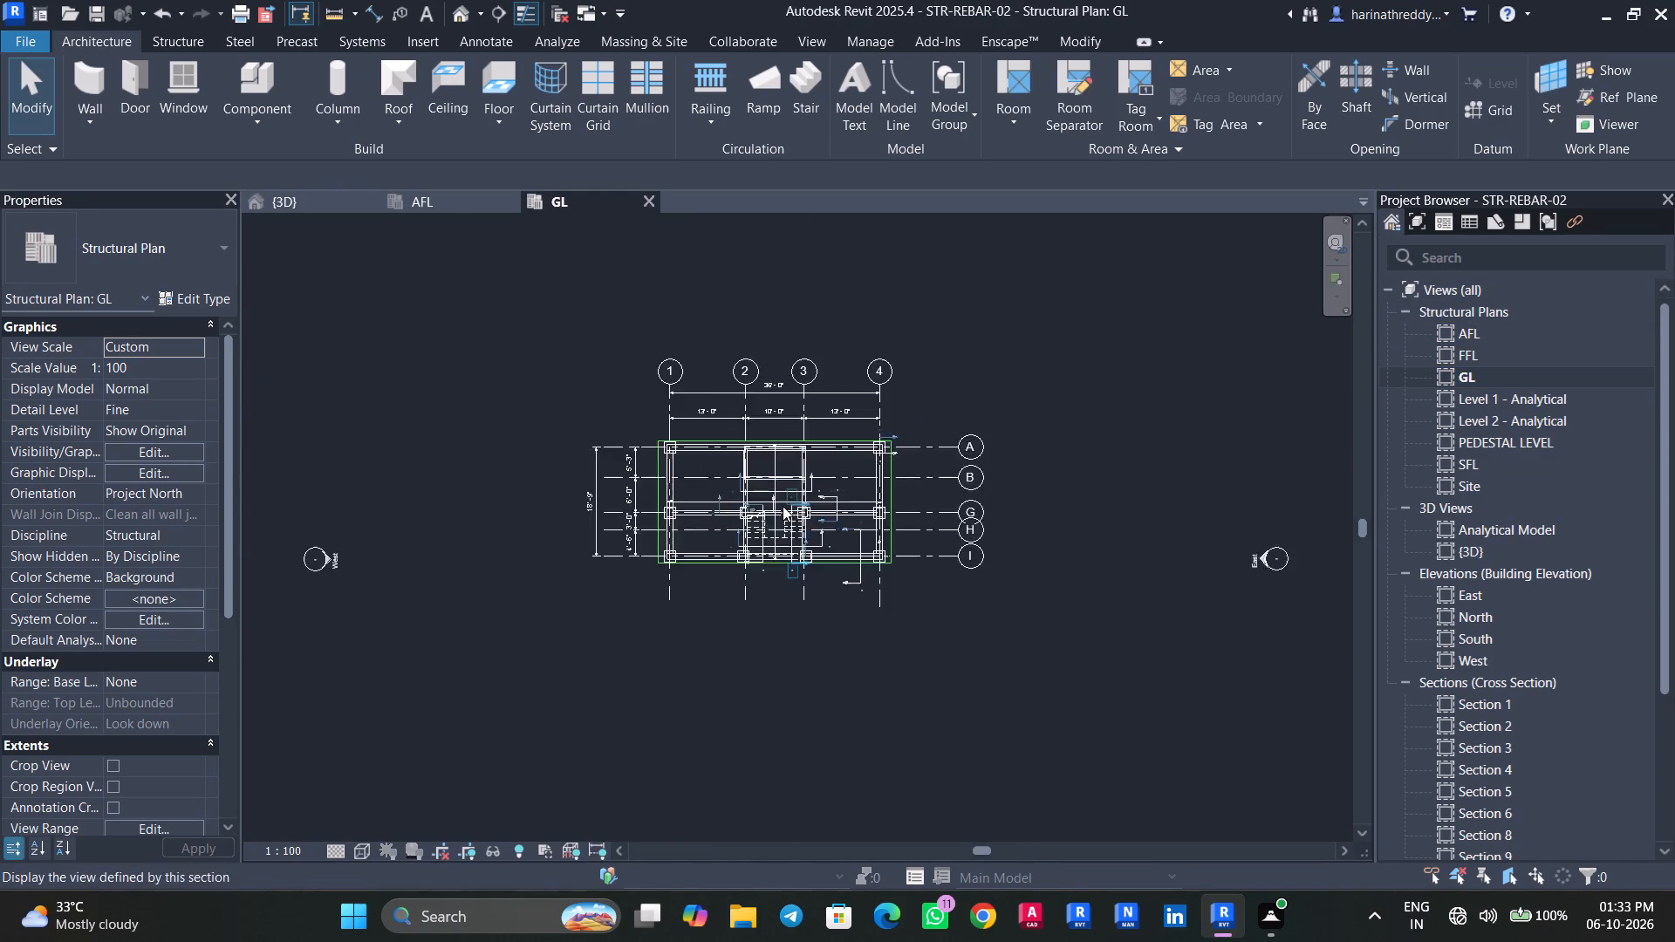
pyautogui.scroll(7, 783, 506)
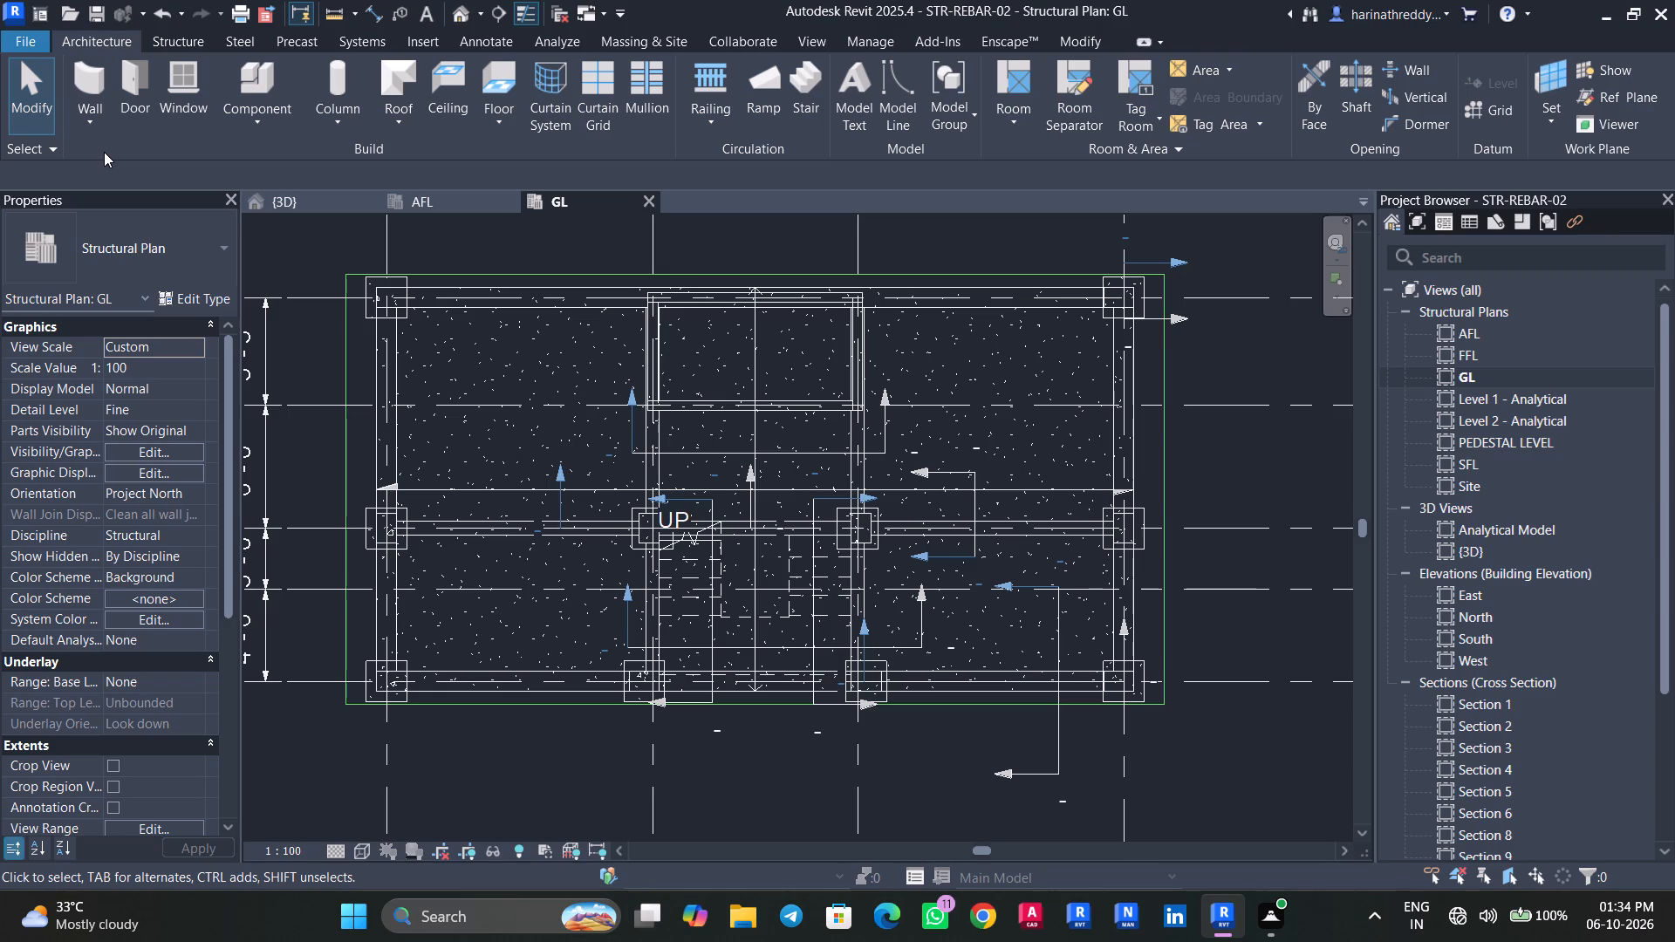
pyautogui.scroll(6, 684, 338)
pyautogui.moveTo(676, 328); pyautogui.dragTo(553, 442, button='middle')
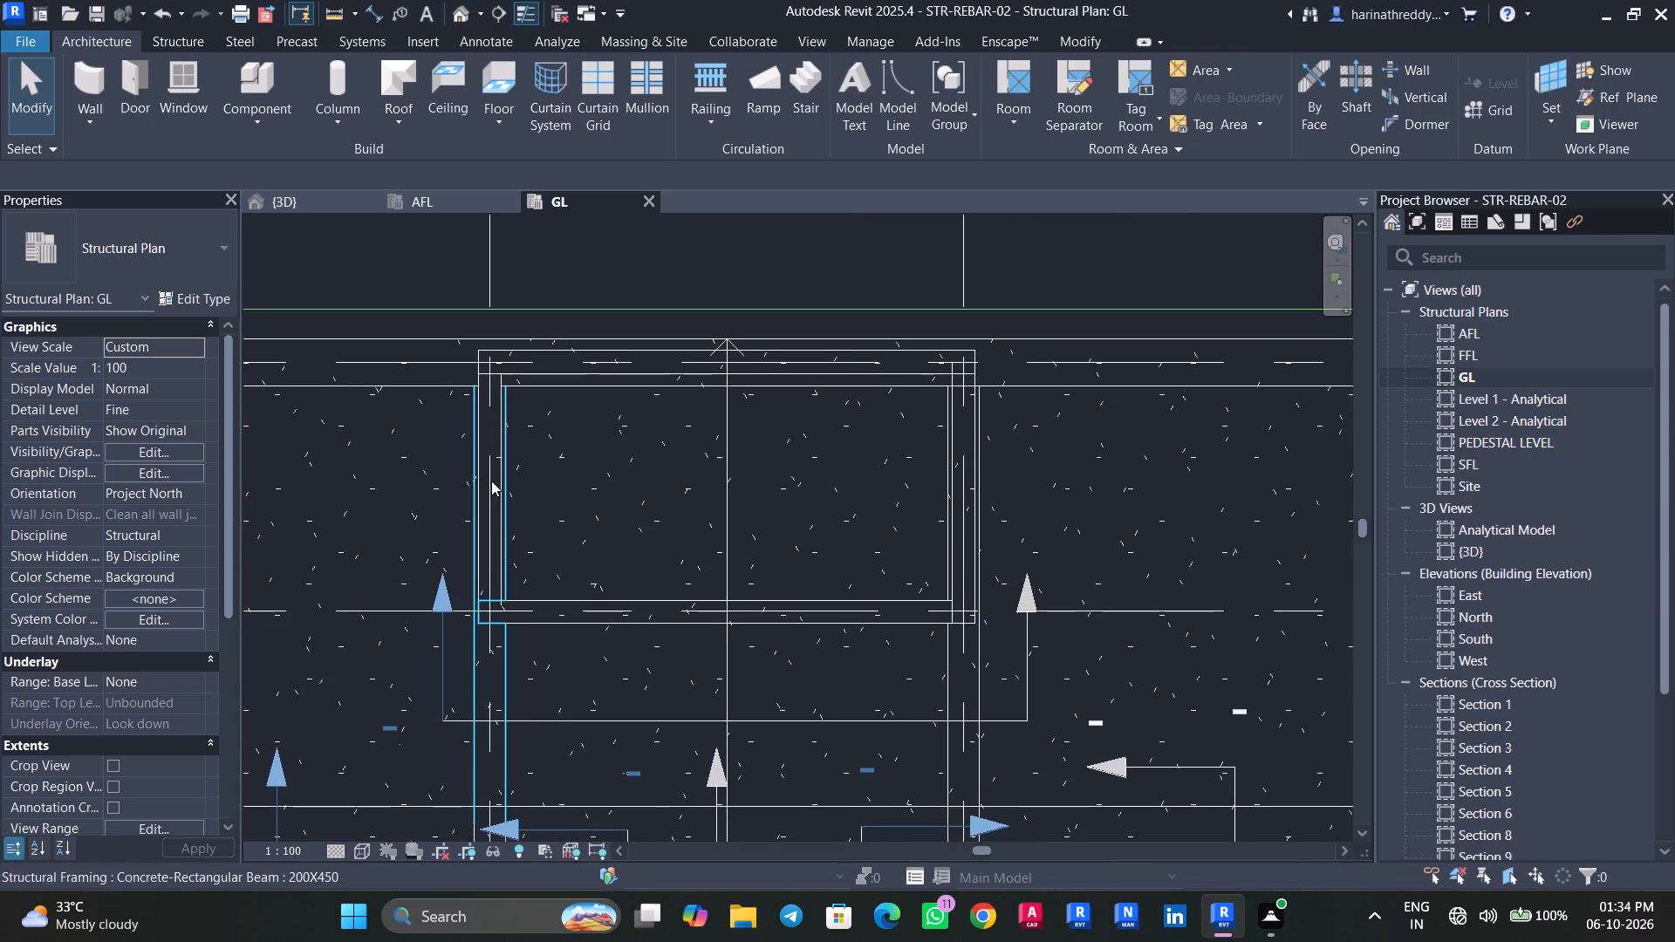
# Draw a closed rectangle of RT WALL walls up to level FFL along the existing enclosure's centrelines, between grids 2–3 and A–B.
pyautogui.write('WA')
pyautogui.scroll(5, 489, 357)
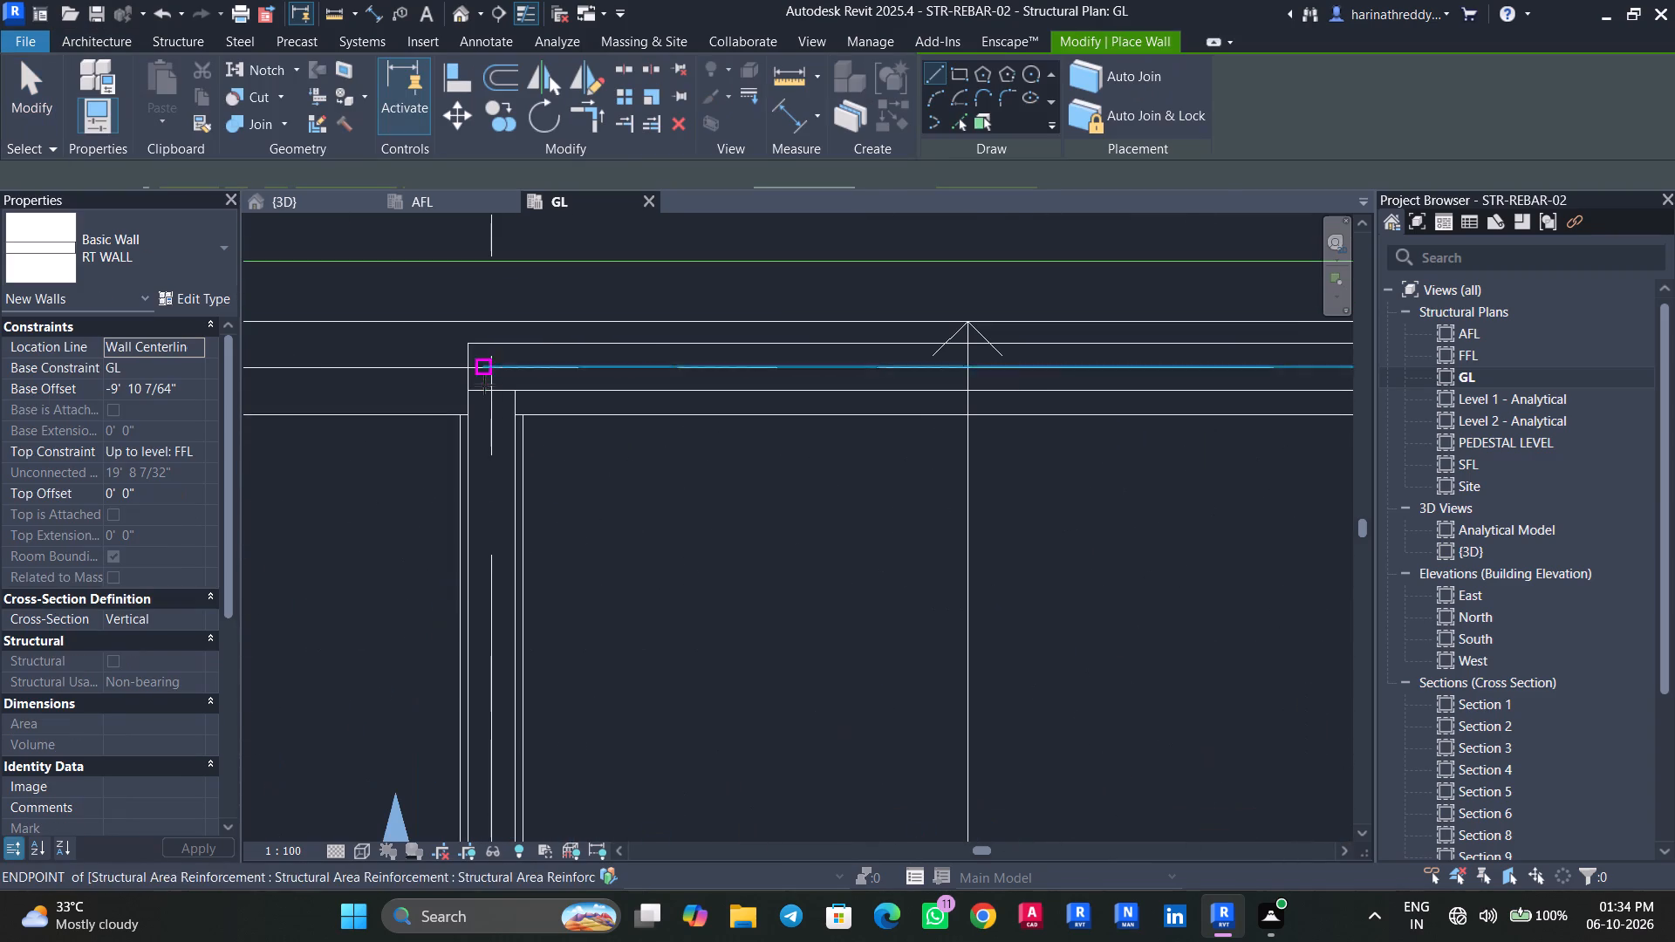
pyautogui.click(493, 370)
pyautogui.moveTo(501, 609); pyautogui.dragTo(474, 203, button='middle')
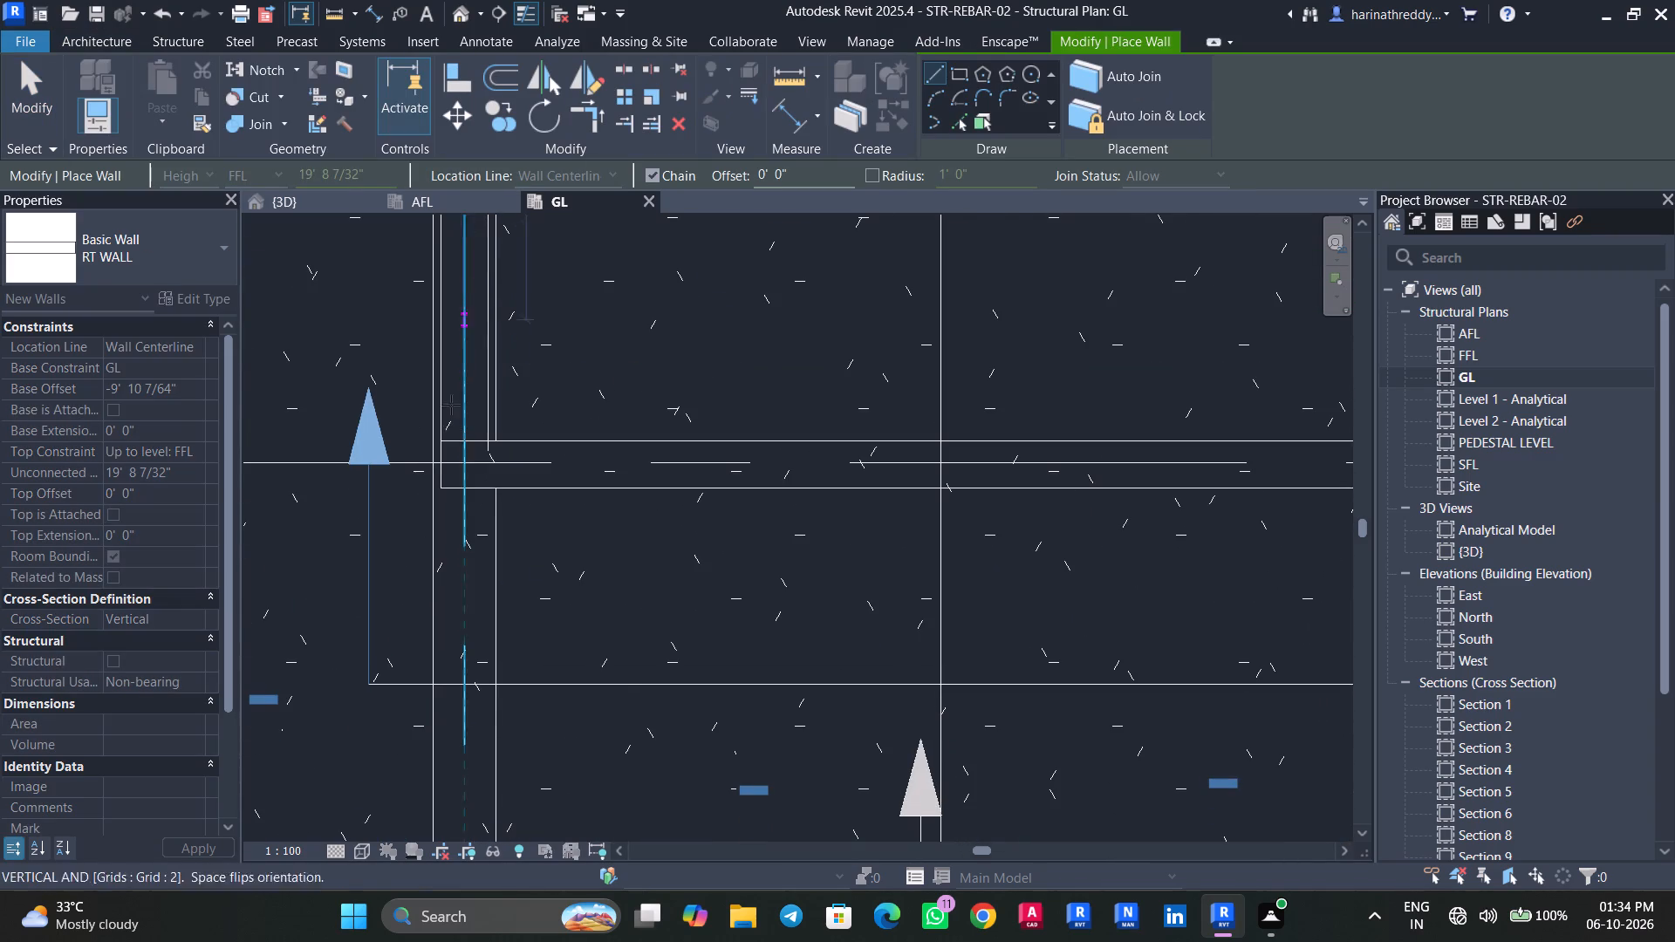
pyautogui.scroll(5, 467, 465)
pyautogui.click(467, 464)
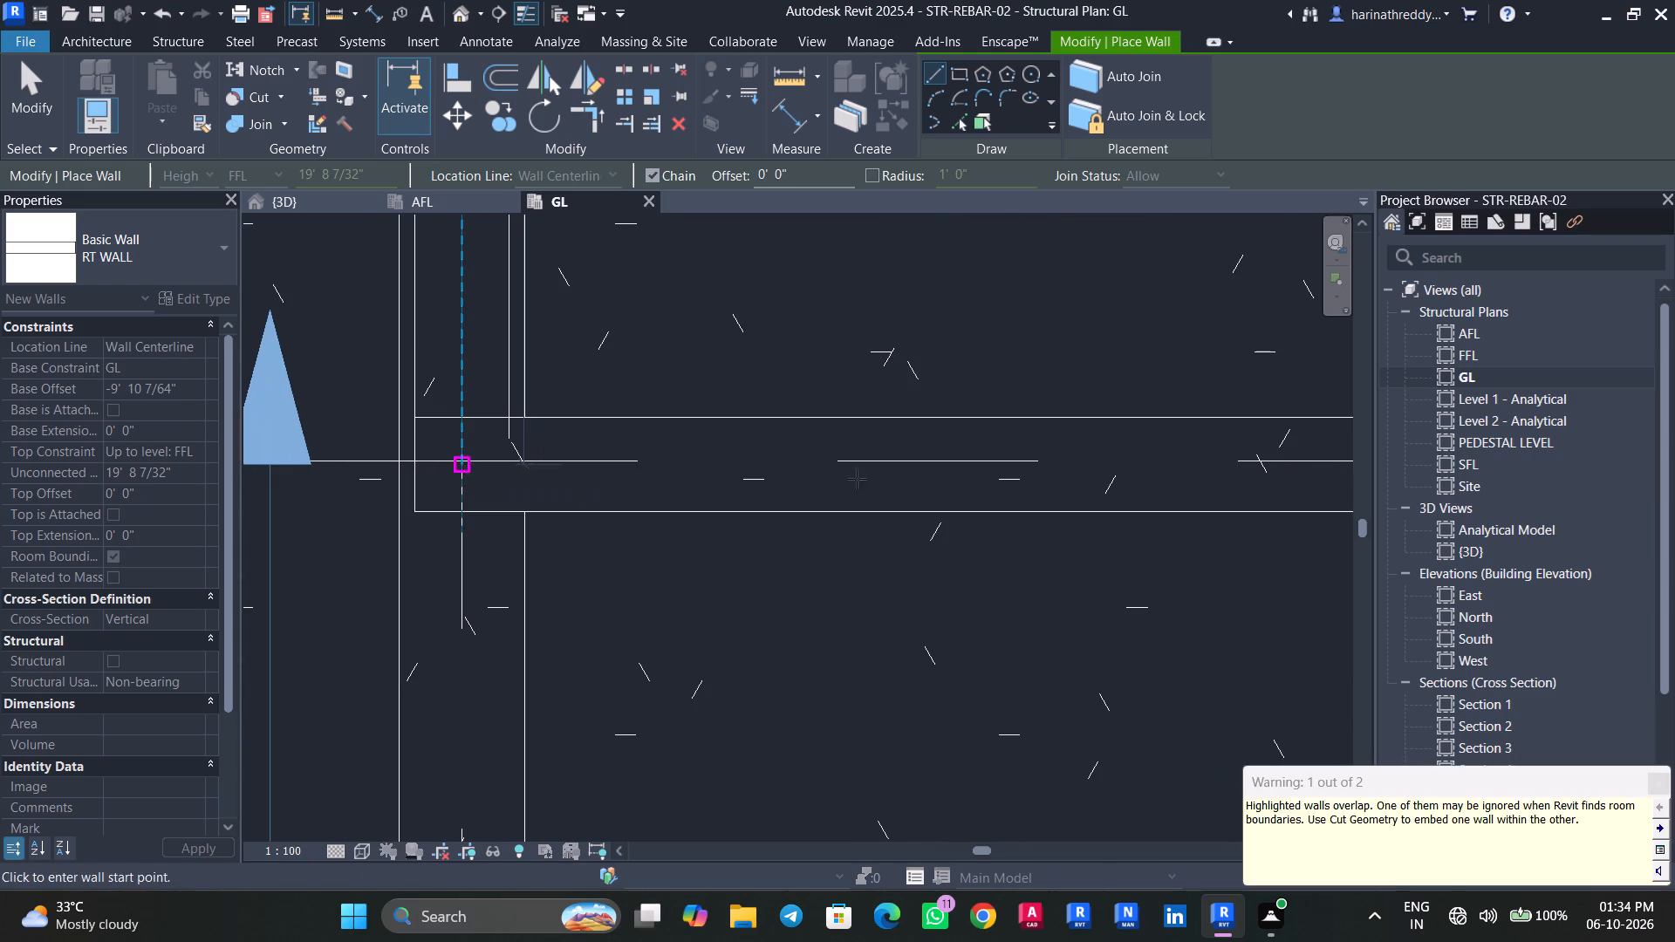
pyautogui.moveTo(867, 479); pyautogui.dragTo(335, 462, button='middle')
pyautogui.moveTo(817, 445); pyautogui.dragTo(192, 443, button='middle')
pyautogui.moveTo(906, 444); pyautogui.dragTo(591, 496, button='middle')
pyautogui.click(907, 496)
pyautogui.moveTo(882, 286); pyautogui.dragTo(844, 775, button='middle')
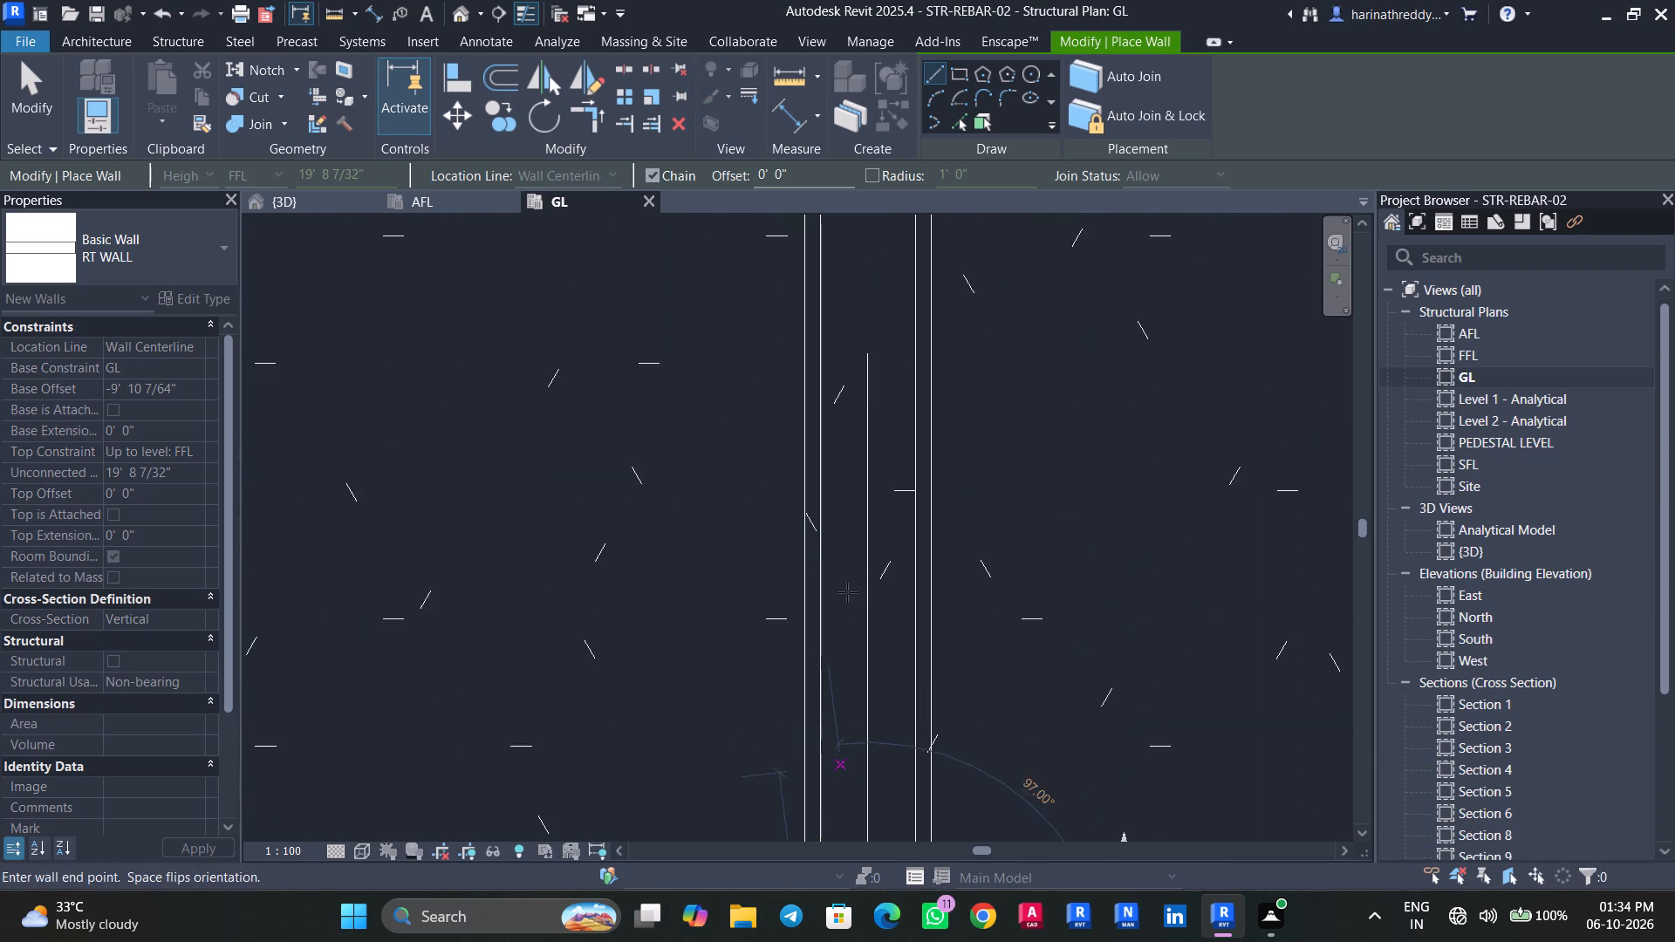
pyautogui.moveTo(877, 265); pyautogui.dragTo(851, 635, button='middle')
pyautogui.click(843, 345)
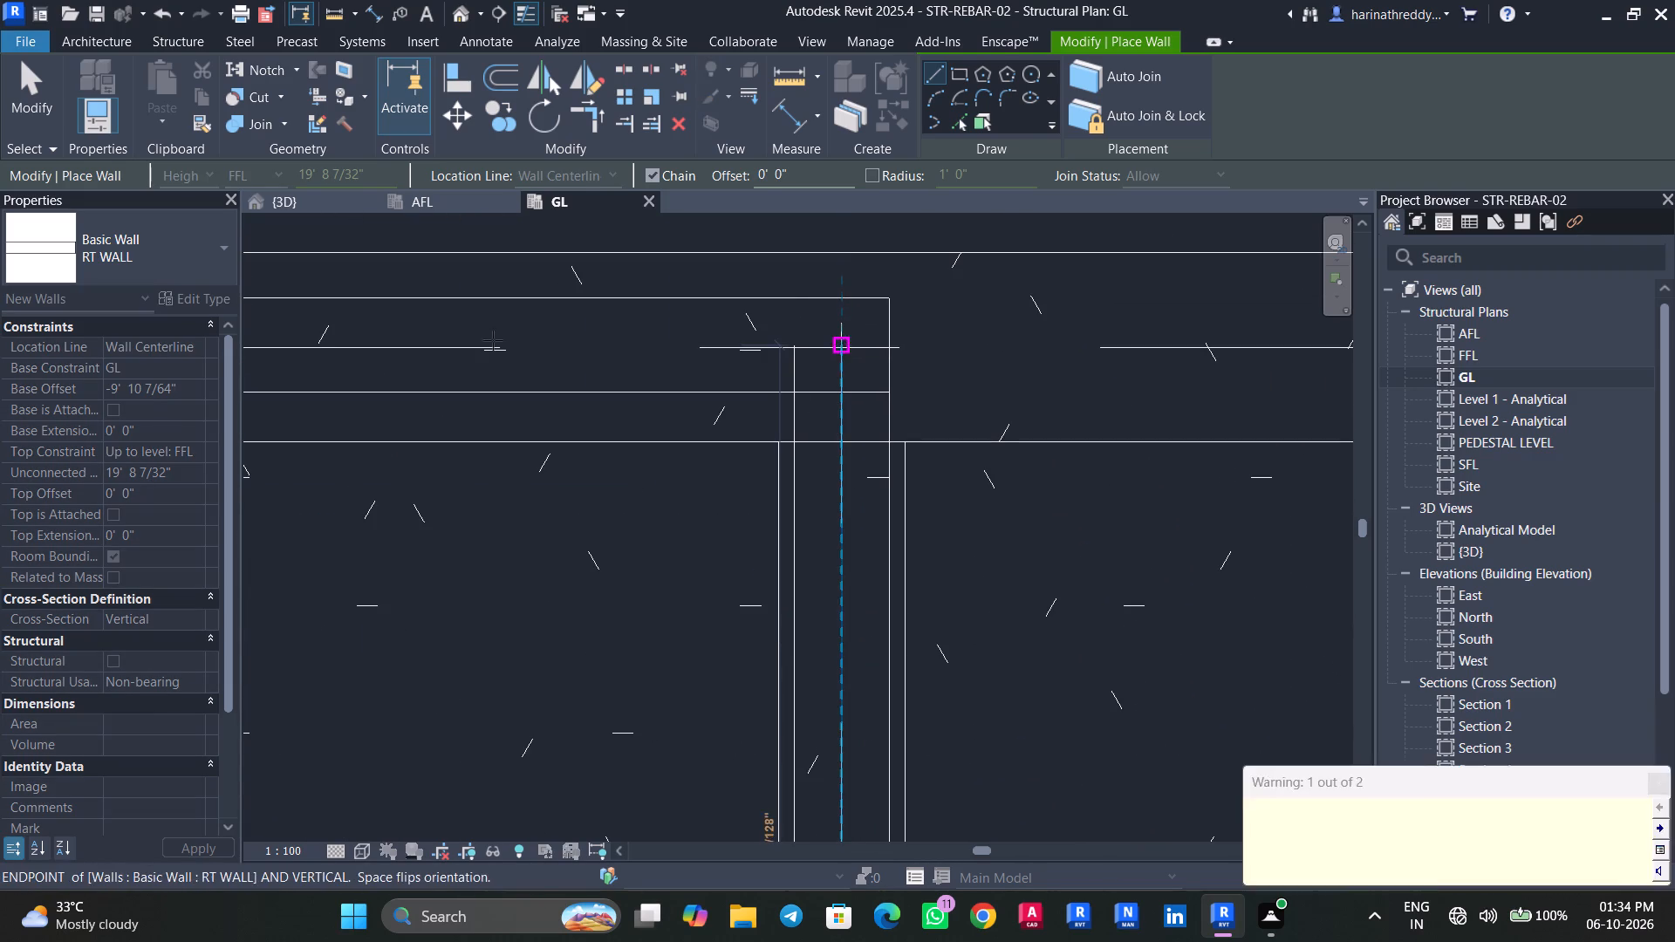
pyautogui.moveTo(475, 340); pyautogui.dragTo(1136, 360, button='middle')
pyautogui.moveTo(513, 417); pyautogui.dragTo(1099, 406, button='middle')
pyautogui.moveTo(497, 392); pyautogui.dragTo(1059, 409, button='middle')
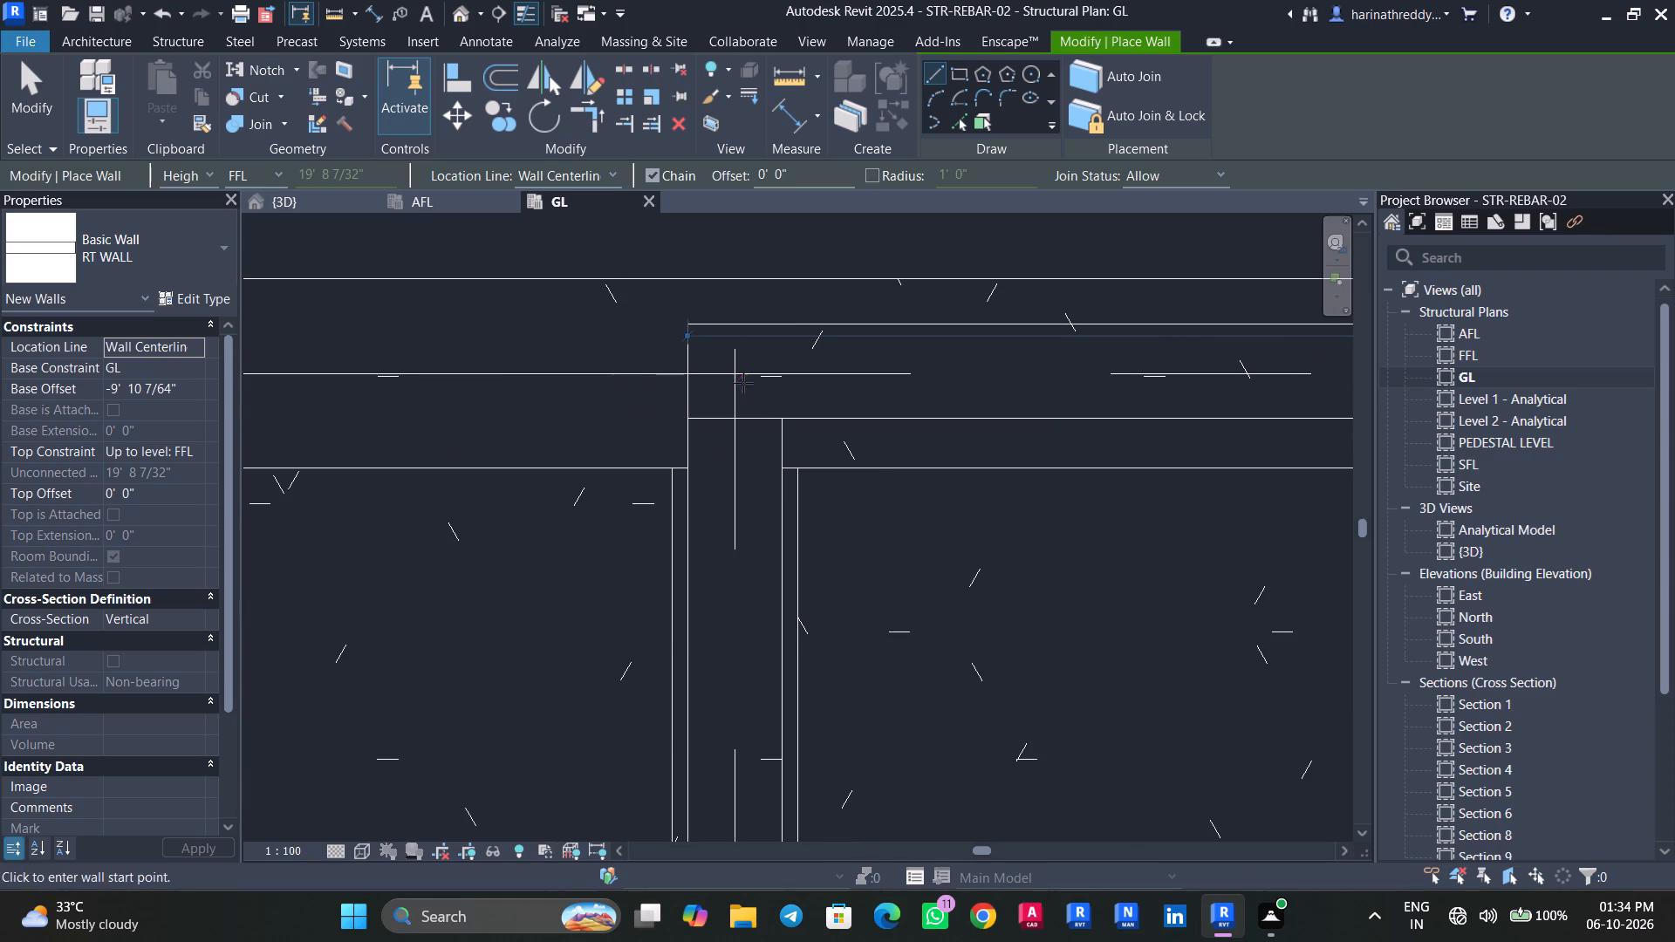
pyautogui.click(738, 379)
pyautogui.press('Escape')
pyautogui.press('Escape')
pyautogui.press('Escape')
pyautogui.press('Escape')
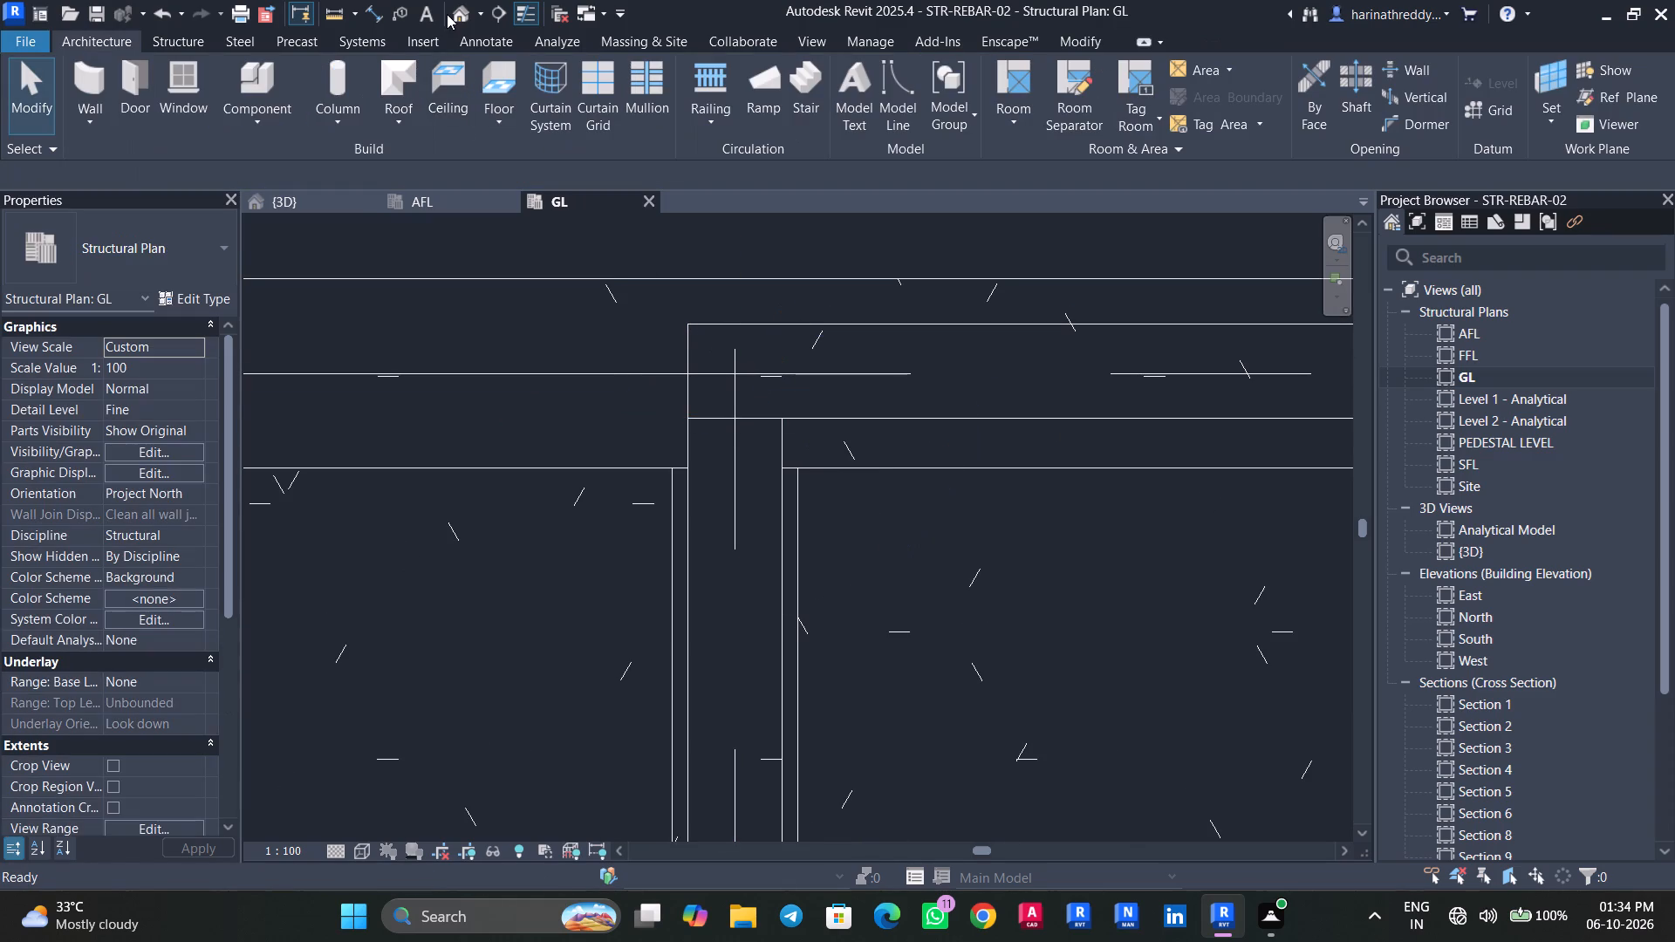
# In the {3D} view, set the base offset of one new RT WALL side wall beside the staircase to 0.
pyautogui.click(447, 14)
pyautogui.click(455, 10)
pyautogui.scroll(-4, 842, 640)
pyautogui.keyDown('shift'); pyautogui.moveTo(1046, 660); pyautogui.dragTo(1025, 675, button='middle'); pyautogui.keyUp('shift')
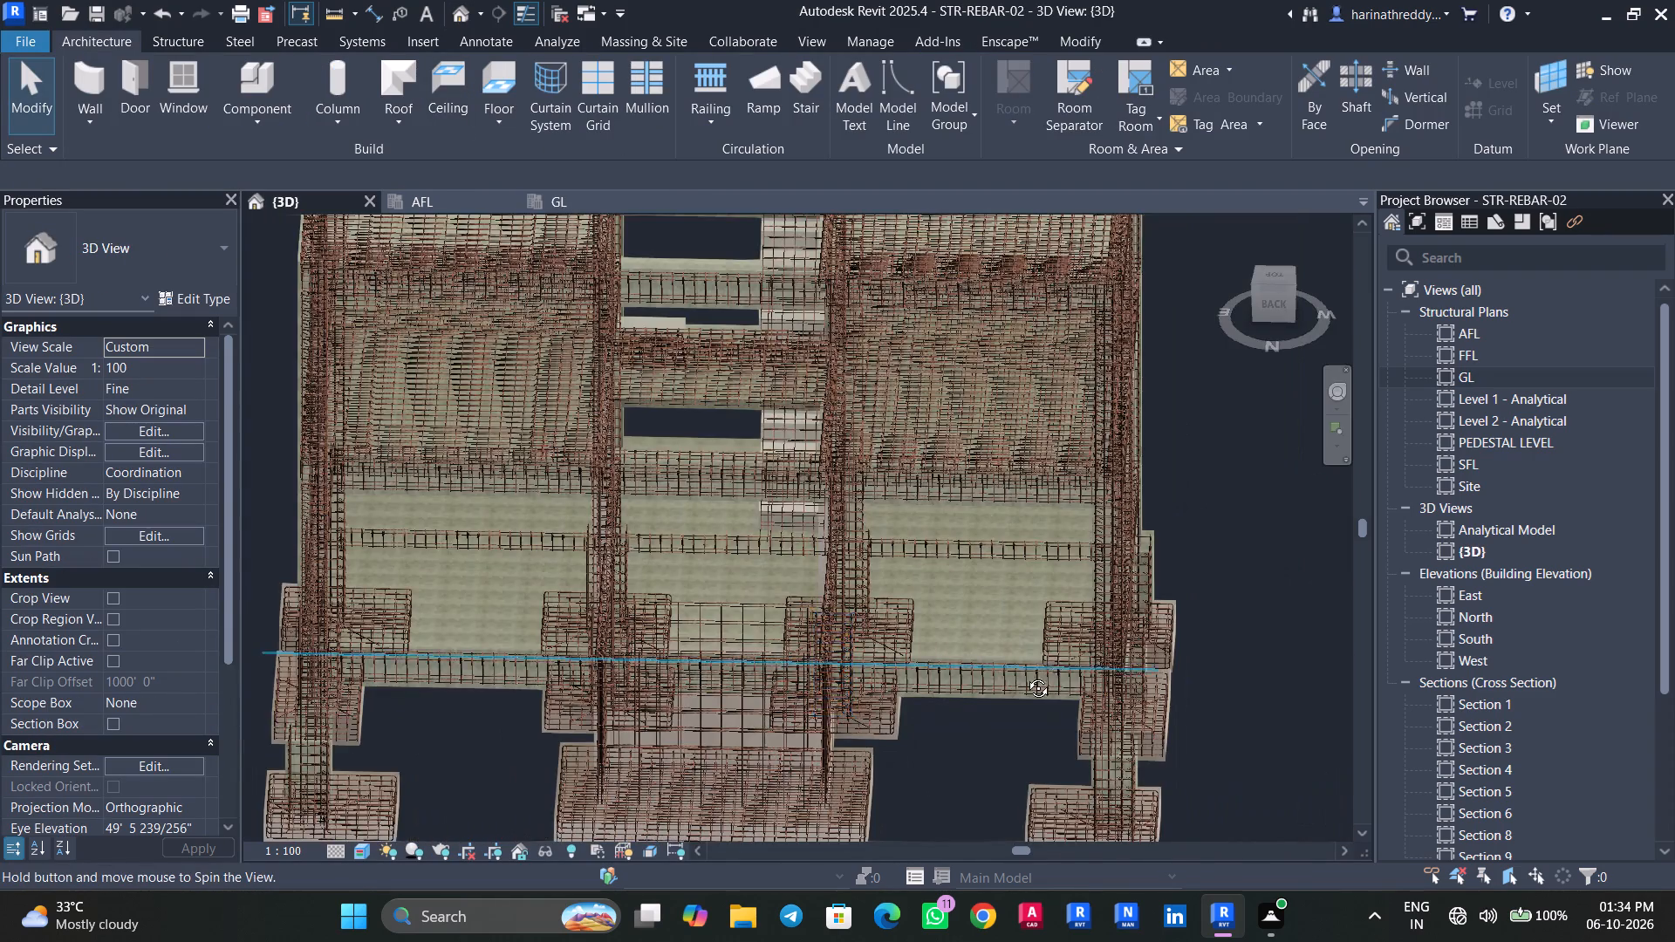
pyautogui.keyDown('shift'); pyautogui.moveTo(1025, 675); pyautogui.dragTo(927, 700, button='middle'); pyautogui.keyUp('shift')
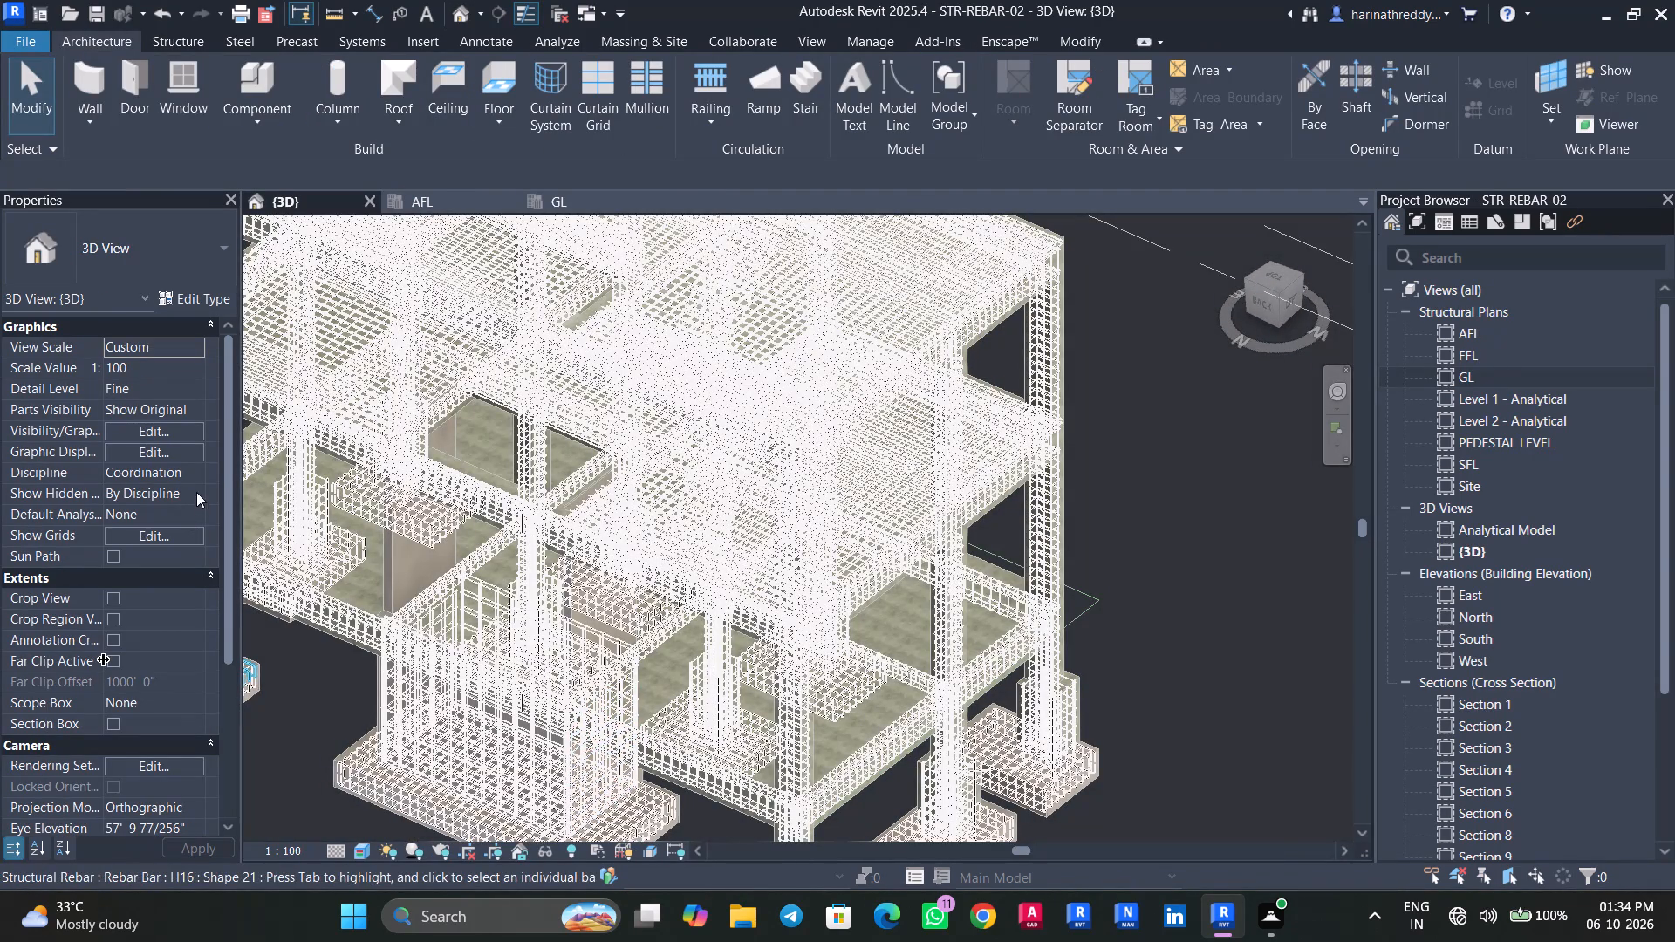
pyautogui.scroll(8, 496, 584)
pyautogui.keyDown('shift'); pyautogui.moveTo(493, 563); pyautogui.dragTo(534, 520, button='middle'); pyautogui.keyUp('shift')
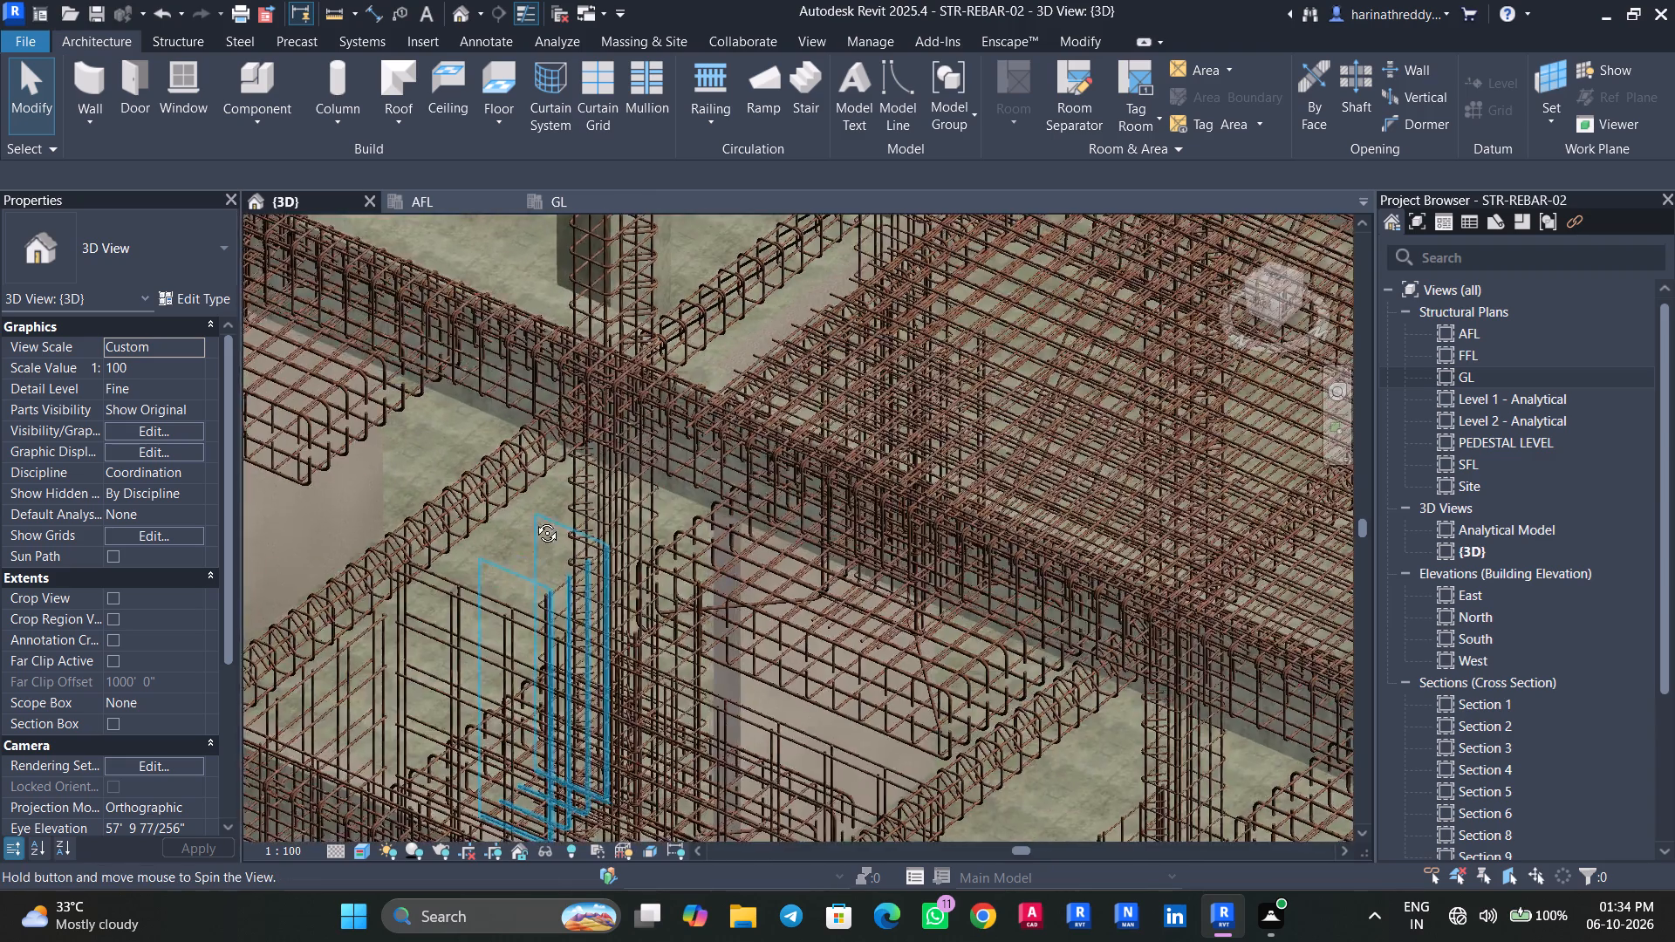
pyautogui.keyDown('shift'); pyautogui.moveTo(534, 520); pyautogui.dragTo(589, 474, button='middle'); pyautogui.keyUp('shift')
pyautogui.scroll(-6, 589, 474)
pyautogui.keyDown('shift'); pyautogui.moveTo(639, 452); pyautogui.dragTo(738, 423, button='middle'); pyautogui.keyUp('shift')
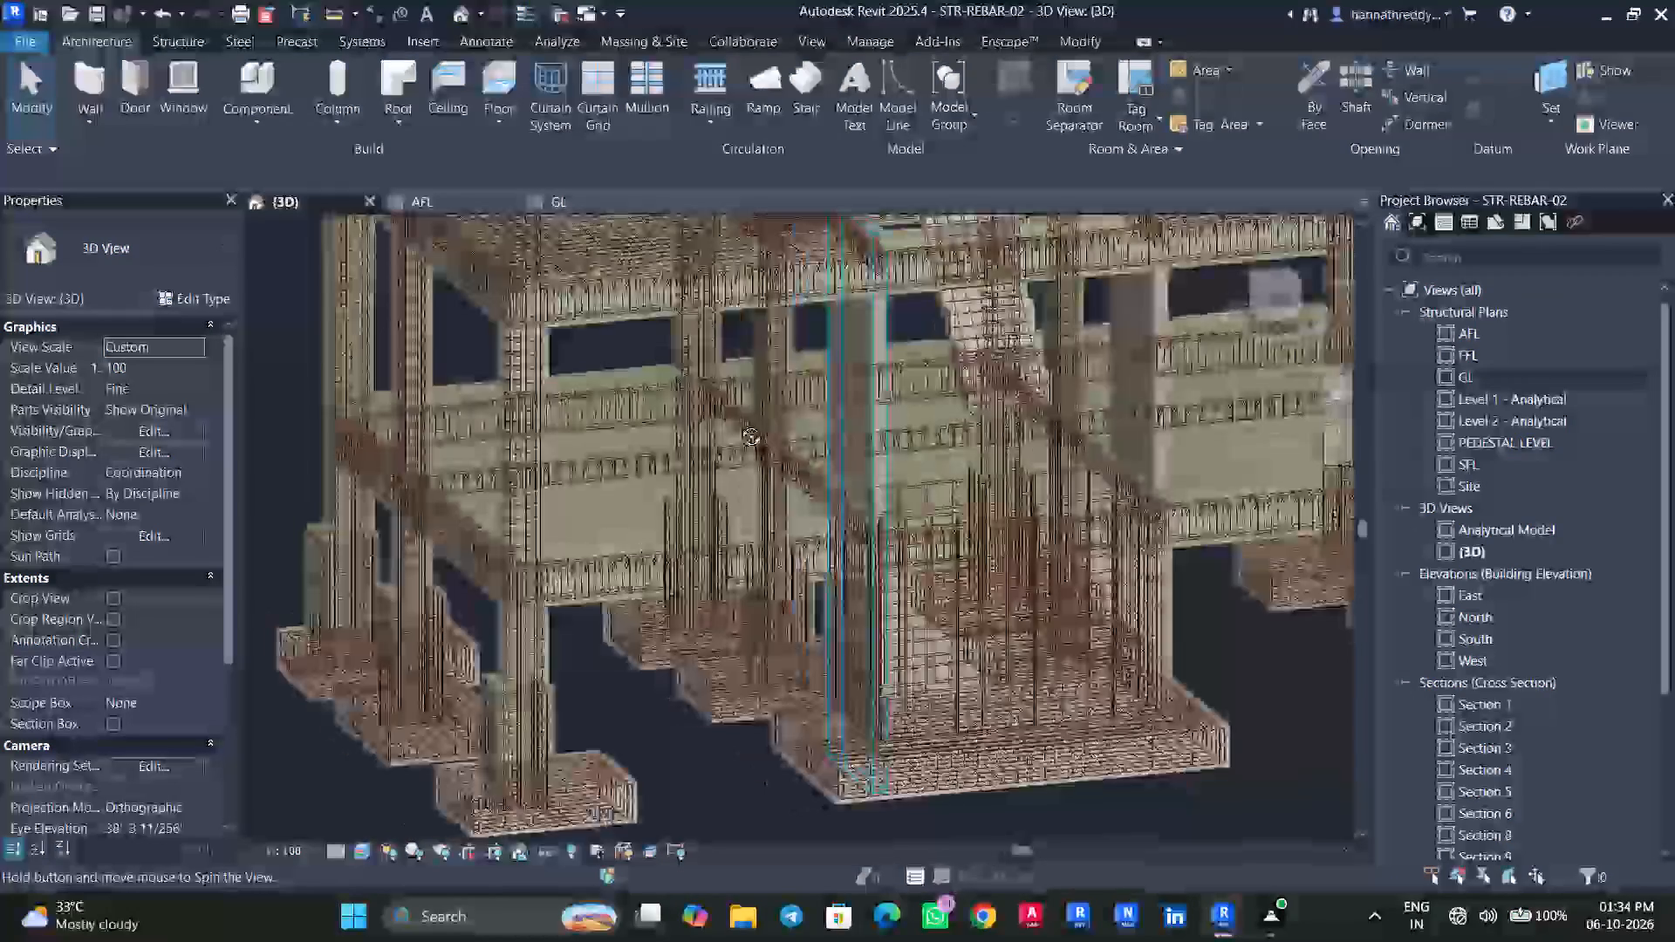
pyautogui.keyDown('shift'); pyautogui.moveTo(738, 423); pyautogui.dragTo(762, 433, button='middle'); pyautogui.keyUp('shift')
pyautogui.moveTo(920, 400); pyautogui.dragTo(609, 518, button='middle')
pyautogui.keyDown('shift'); pyautogui.moveTo(615, 525); pyautogui.dragTo(644, 515, button='middle'); pyautogui.keyUp('shift')
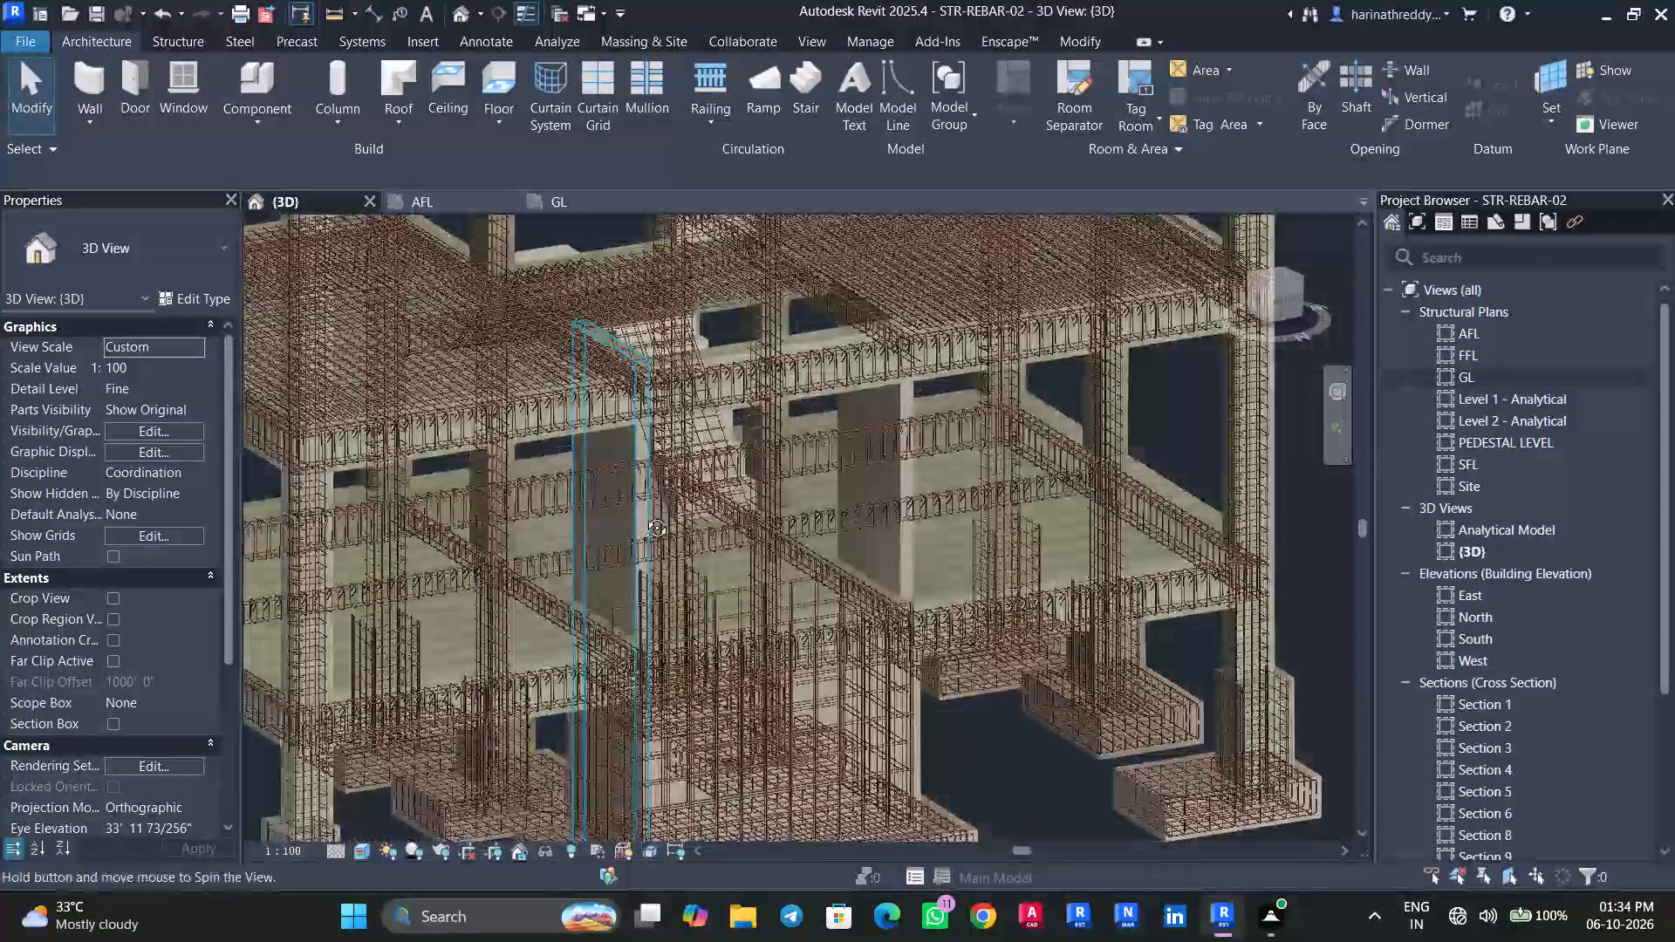
pyautogui.keyDown('shift'); pyautogui.moveTo(644, 515); pyautogui.dragTo(805, 427, button='middle'); pyautogui.keyUp('shift')
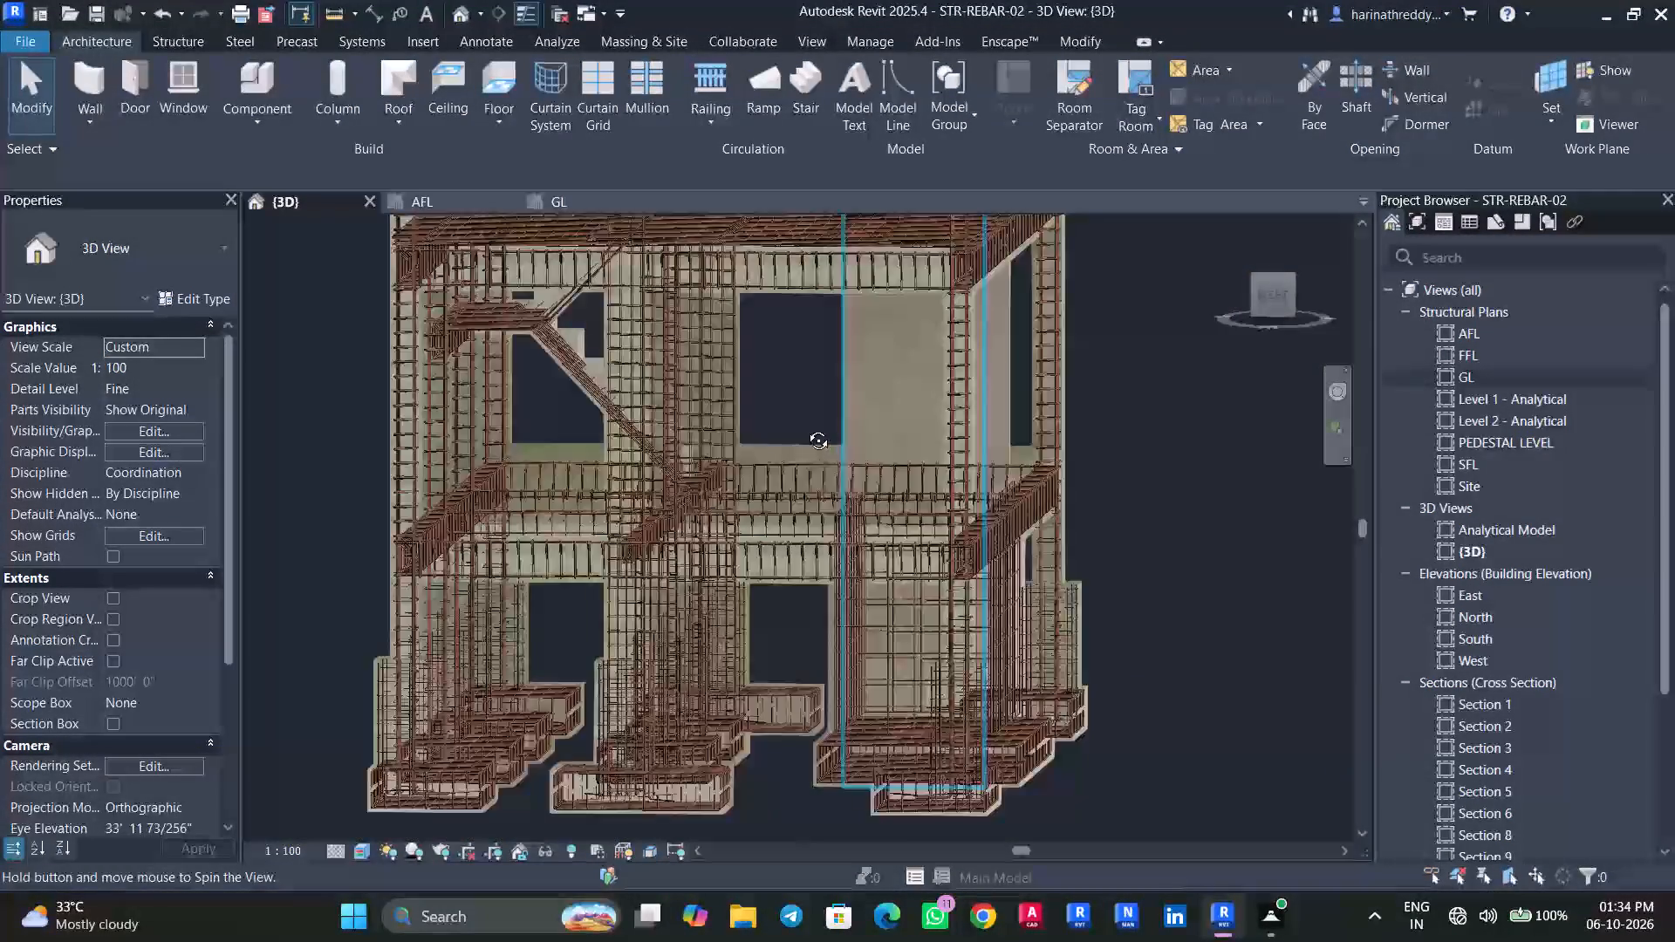
pyautogui.keyDown('shift'); pyautogui.moveTo(805, 427); pyautogui.dragTo(634, 468, button='middle'); pyautogui.keyUp('shift')
pyautogui.click(689, 454)
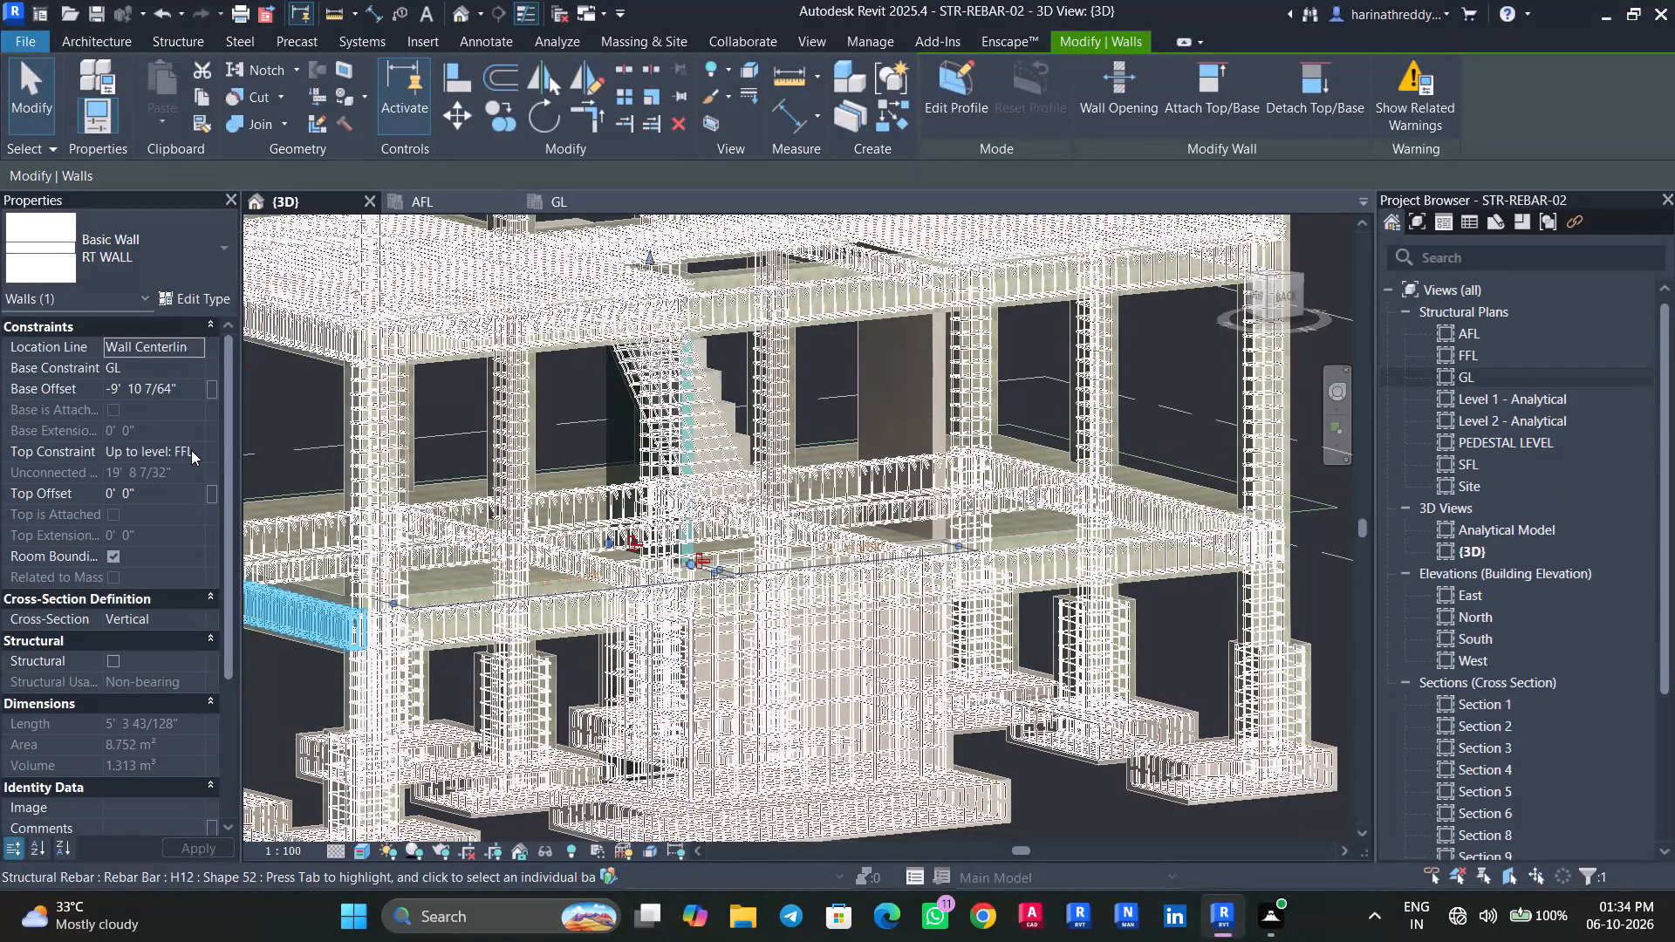
pyautogui.click(195, 450)
pyautogui.press('Escape')
pyautogui.click(191, 394)
pyautogui.press('0')
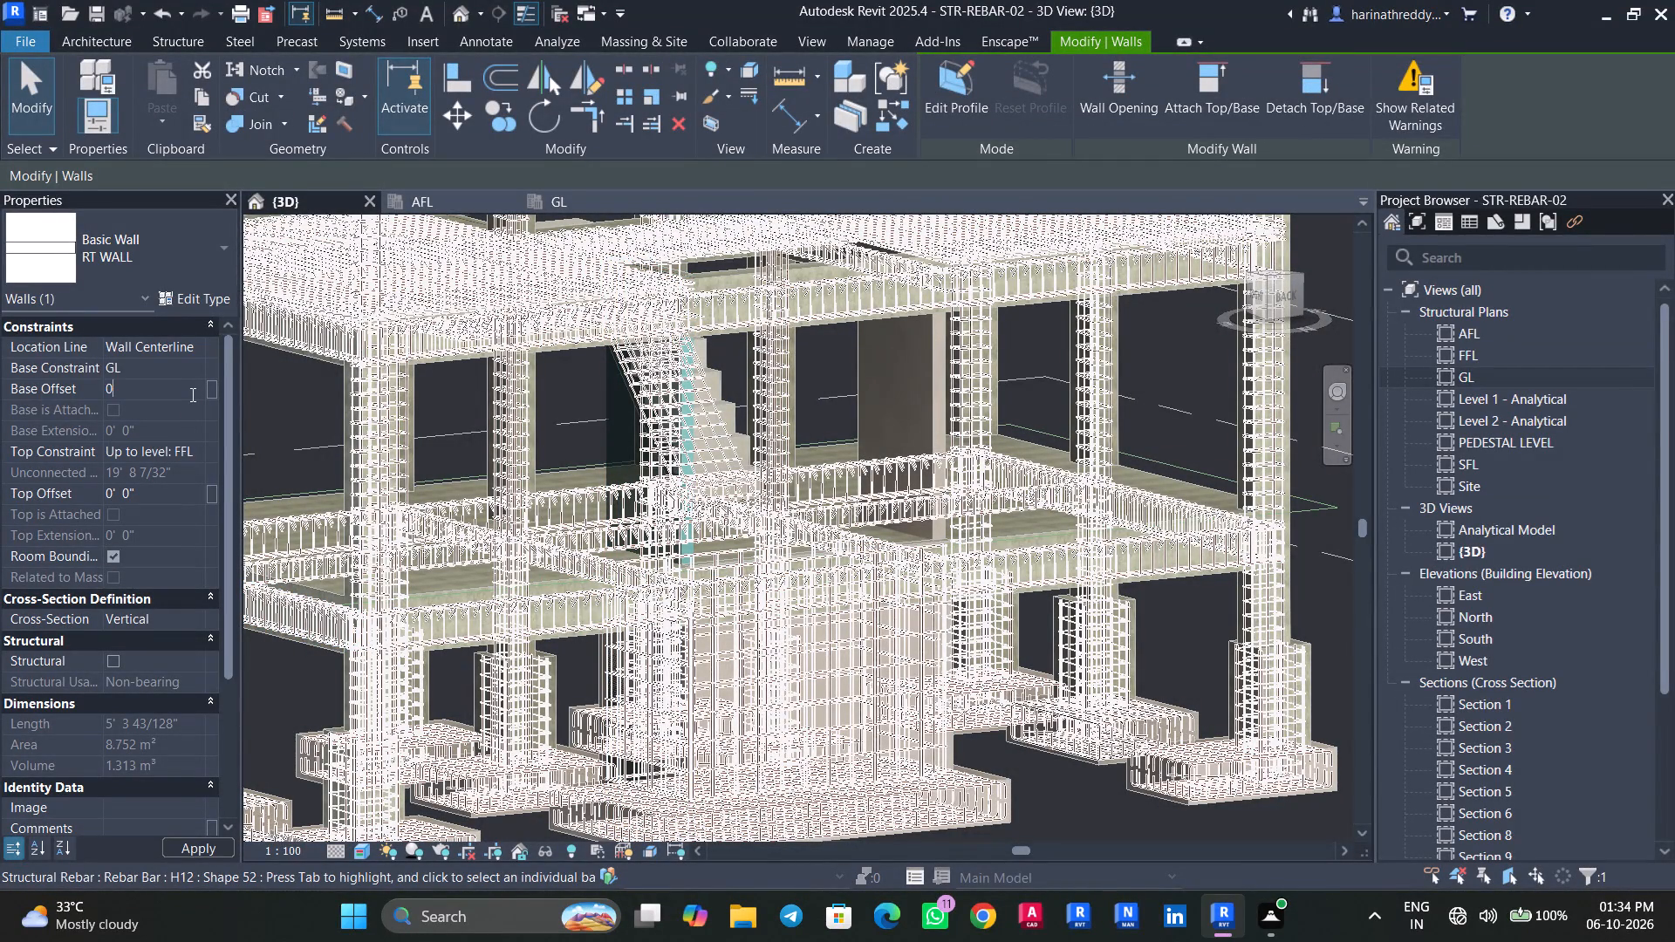
pyautogui.keyDown('shift'); pyautogui.moveTo(974, 528); pyautogui.dragTo(892, 529, button='middle'); pyautogui.keyUp('shift')
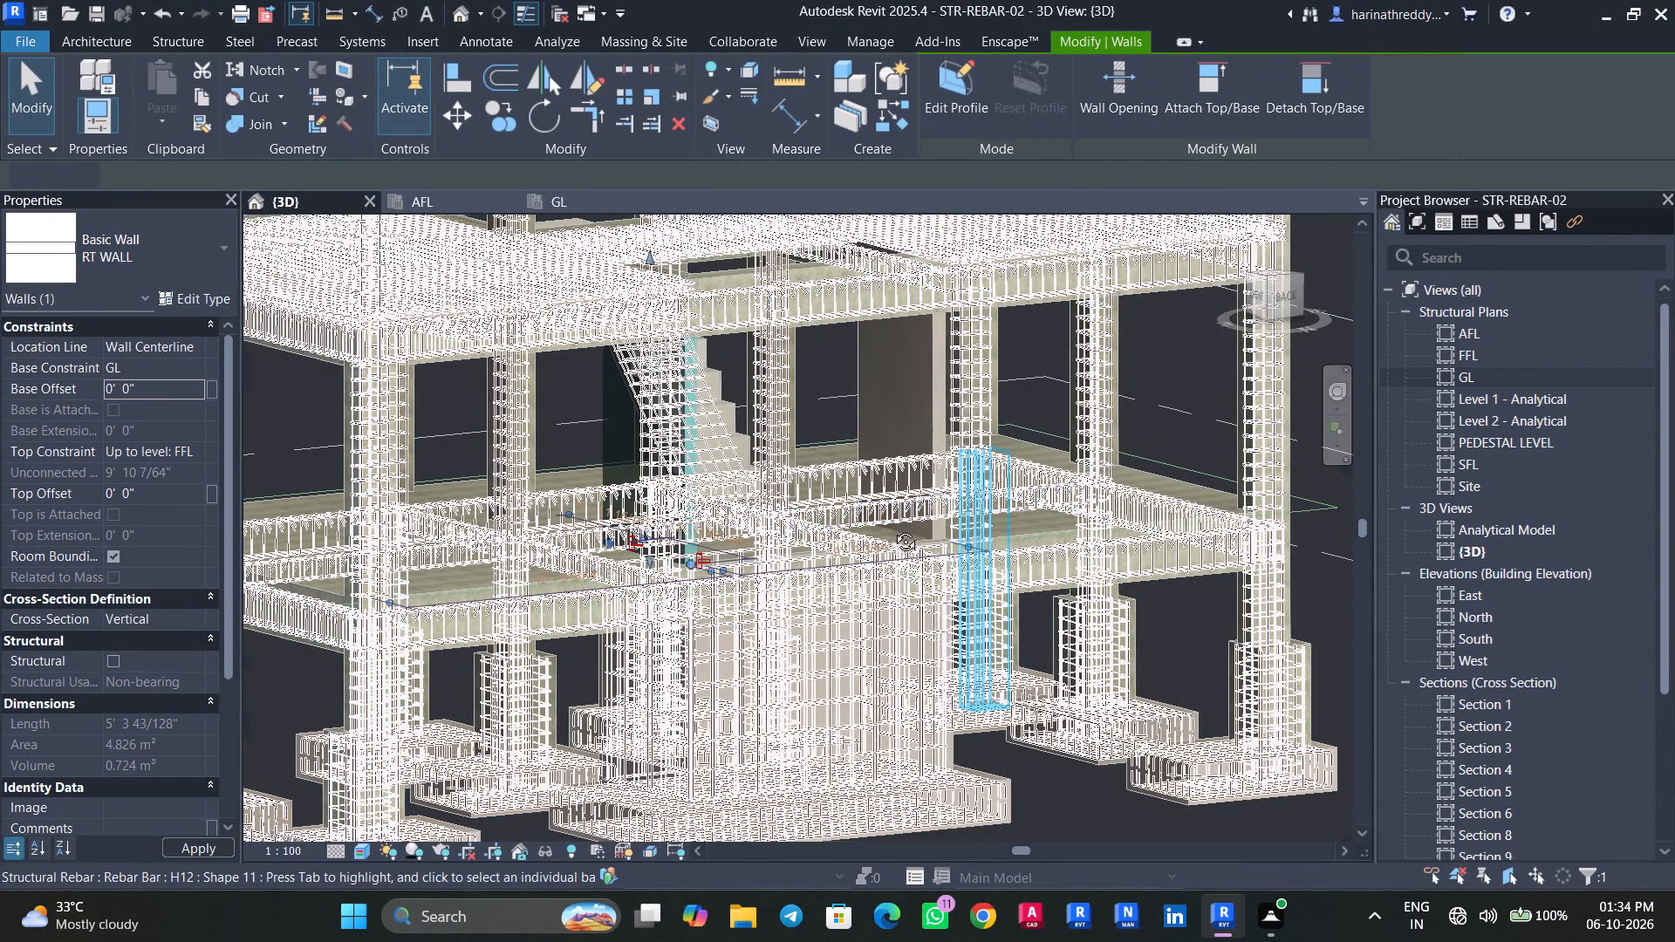
pyautogui.keyDown('shift'); pyautogui.moveTo(892, 529); pyautogui.dragTo(793, 543, button='middle'); pyautogui.keyUp('shift')
pyautogui.press('Escape')
pyautogui.press('Escape')
# Set the base offset of the opposite RT WALL side wall, spanning GL to FFL, to 0.
pyautogui.click(925, 449)
pyautogui.press('Escape')
pyautogui.press('Escape')
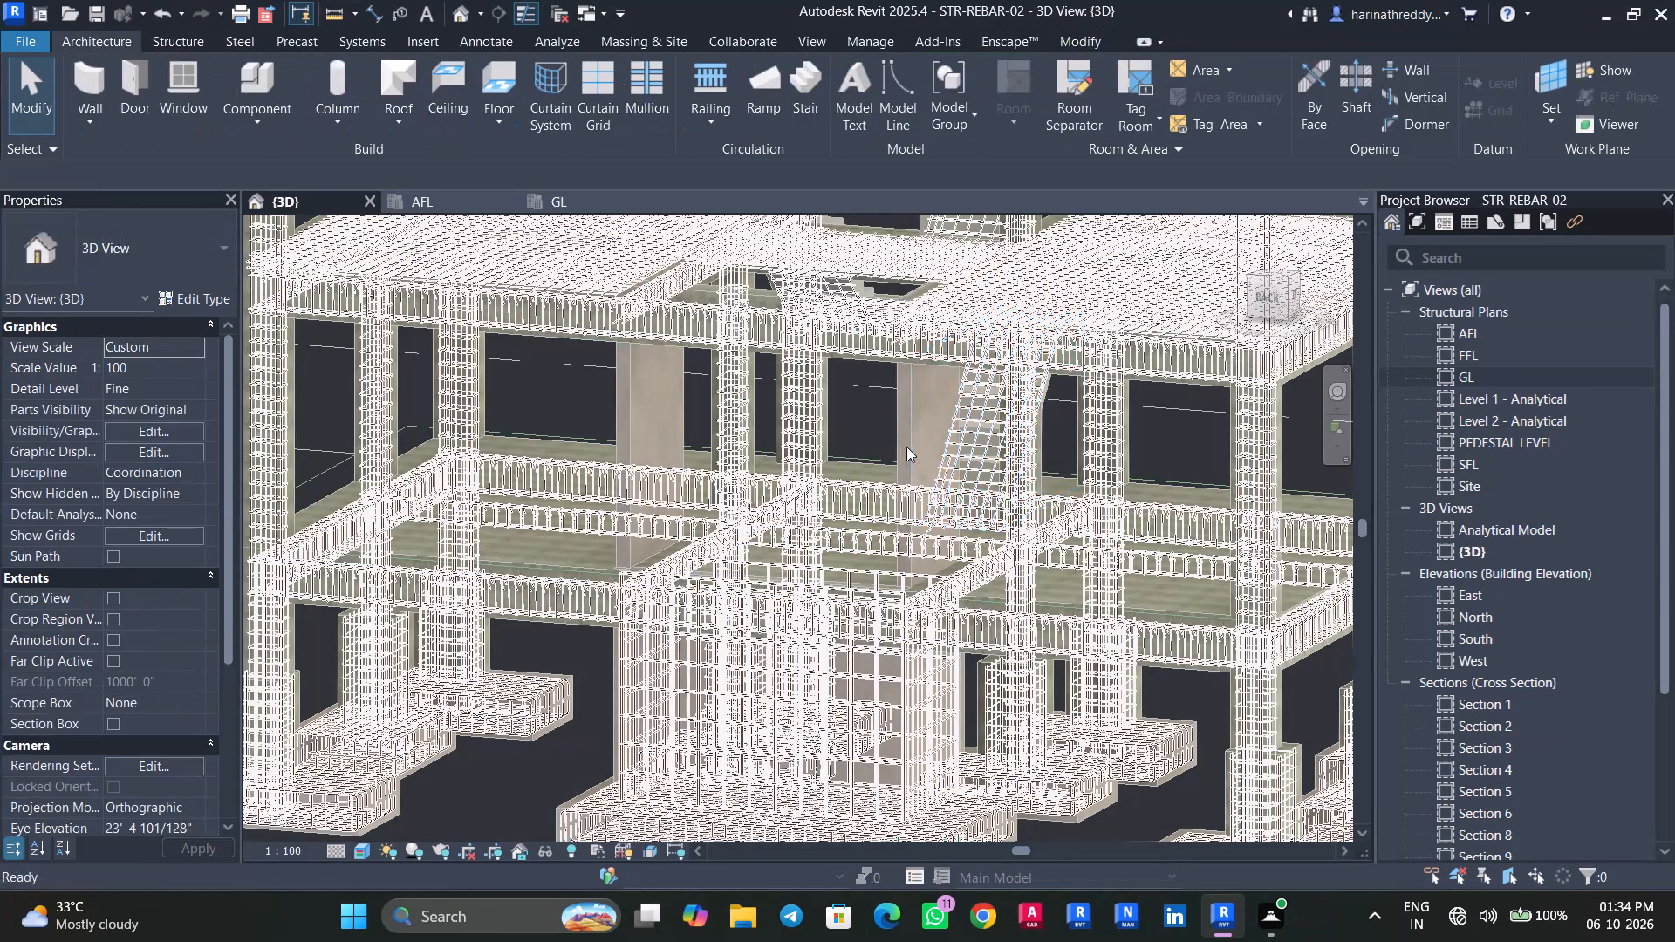
pyautogui.click(903, 443)
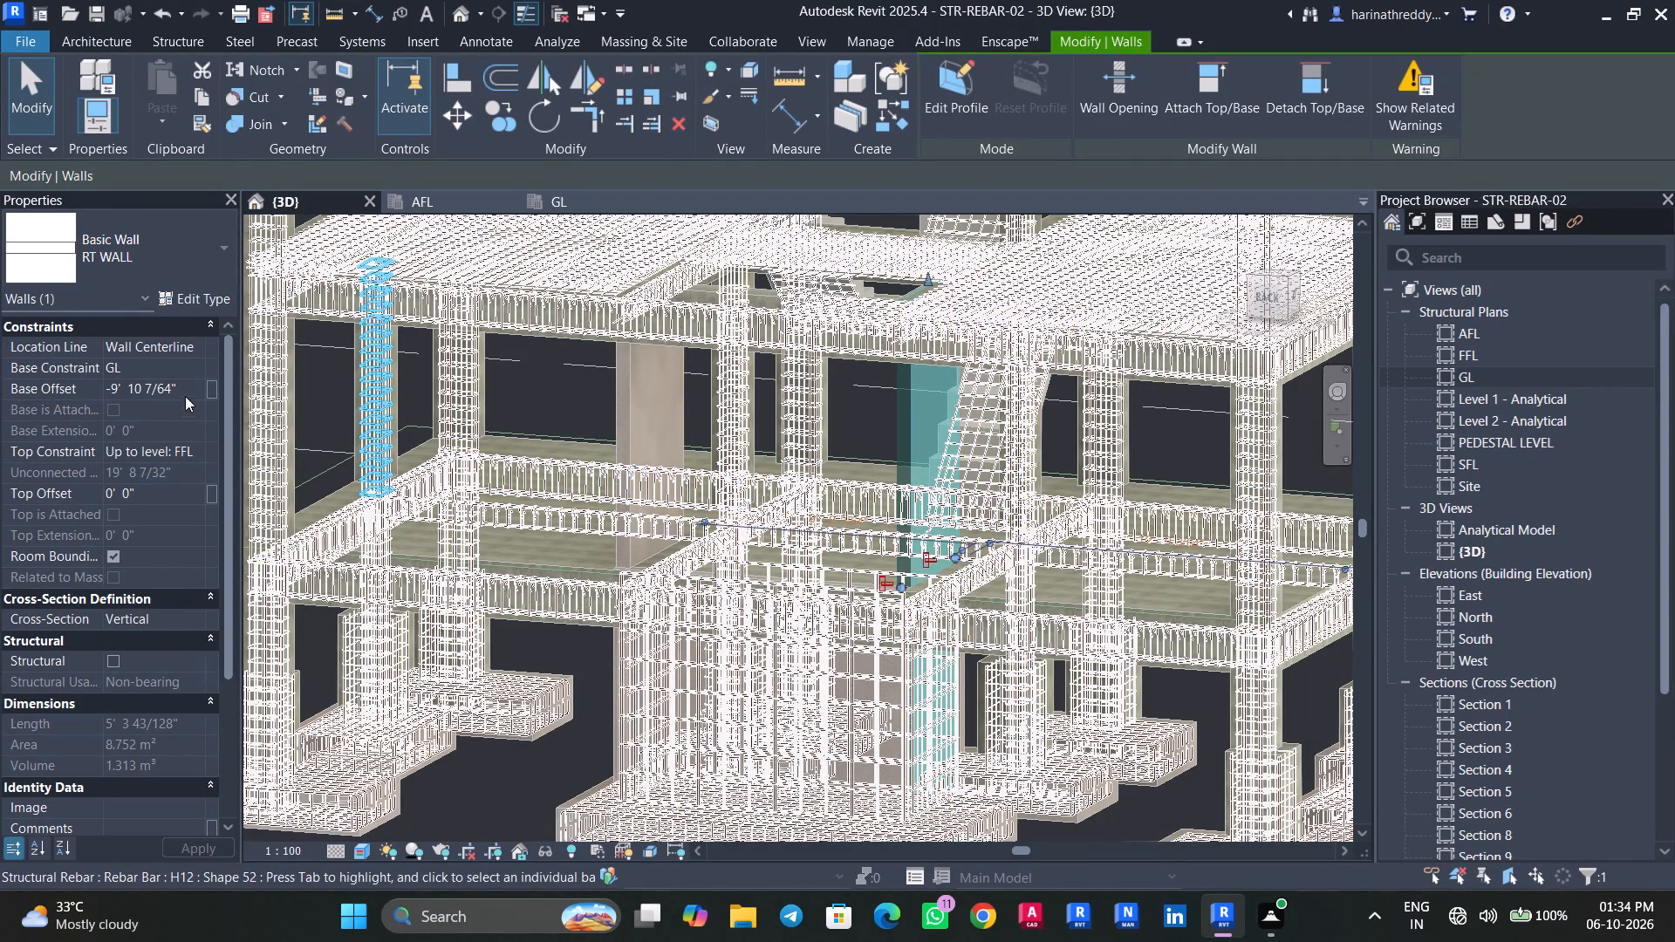
pyautogui.click(185, 396)
pyautogui.moveTo(185, 396); pyautogui.dragTo(86, 400)
pyautogui.press('0')
pyautogui.press('Return')
pyautogui.press('Escape')
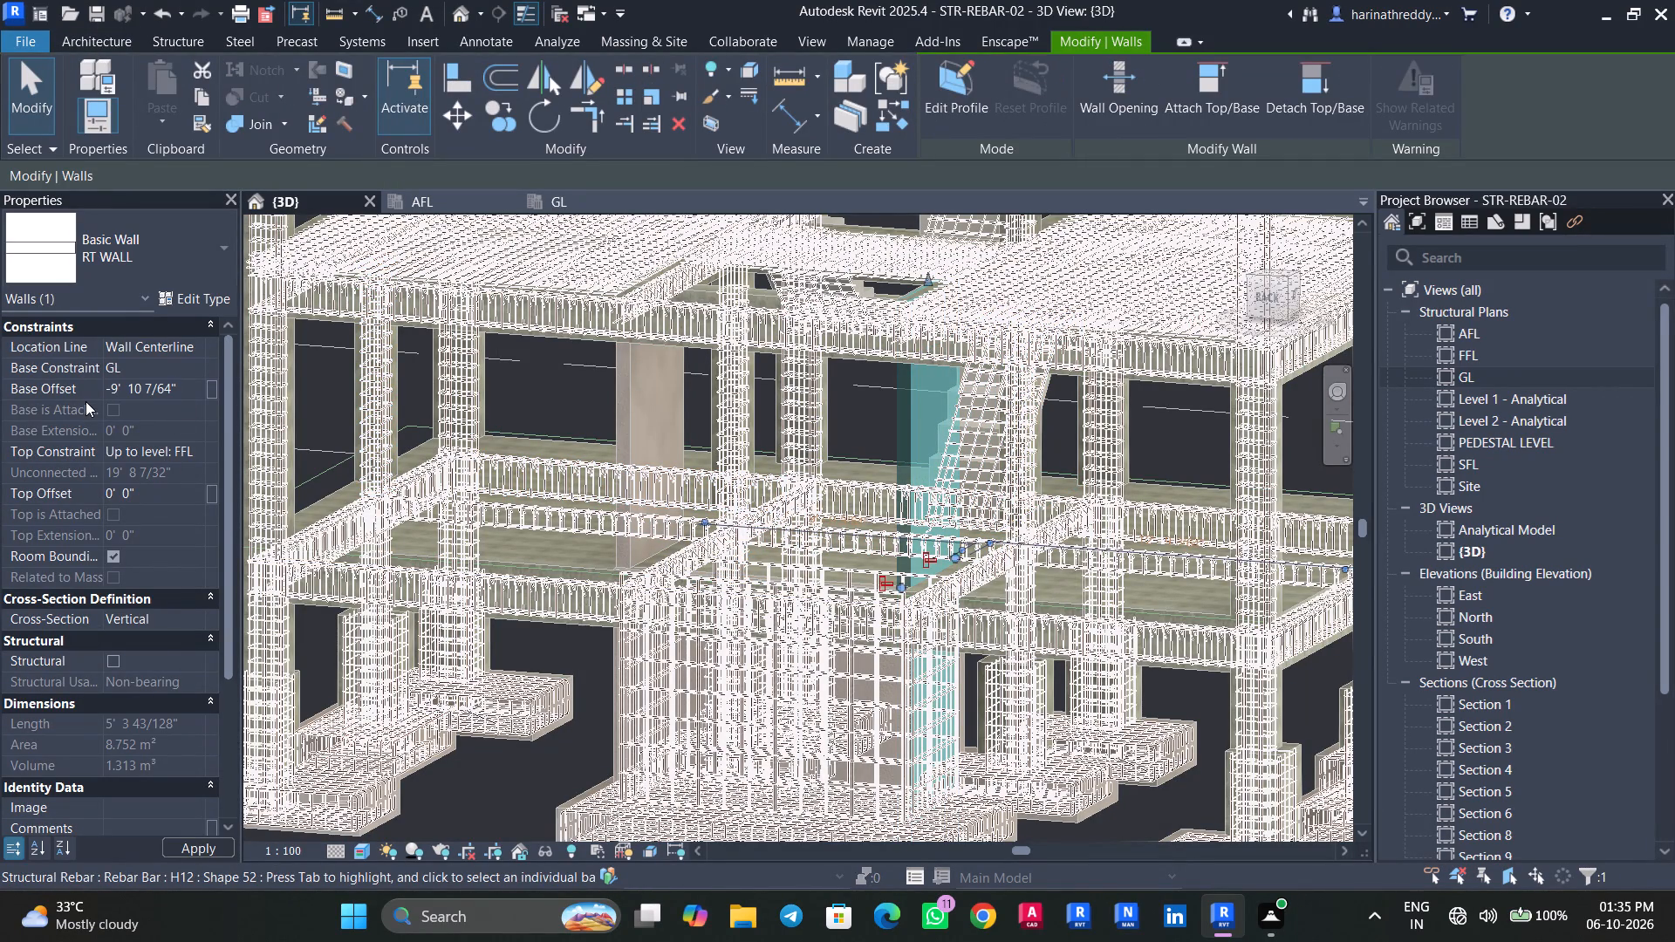
pyautogui.click(185, 392)
pyautogui.press('BackSpace')
pyautogui.press('BackSpace')
pyautogui.press('BackSpace')
pyautogui.press('BackSpace')
pyautogui.press('BackSpace')
pyautogui.press('BackSpace')
pyautogui.press('BackSpace')
pyautogui.press('BackSpace')
pyautogui.press('BackSpace')
pyautogui.press('BackSpace')
pyautogui.press('BackSpace')
pyautogui.press('BackSpace')
pyautogui.press('BackSpace')
pyautogui.press('BackSpace')
pyautogui.press('BackSpace')
pyautogui.press('BackSpace')
pyautogui.press('BackSpace')
pyautogui.press('BackSpace')
pyautogui.press('BackSpace')
pyautogui.press('BackSpace')
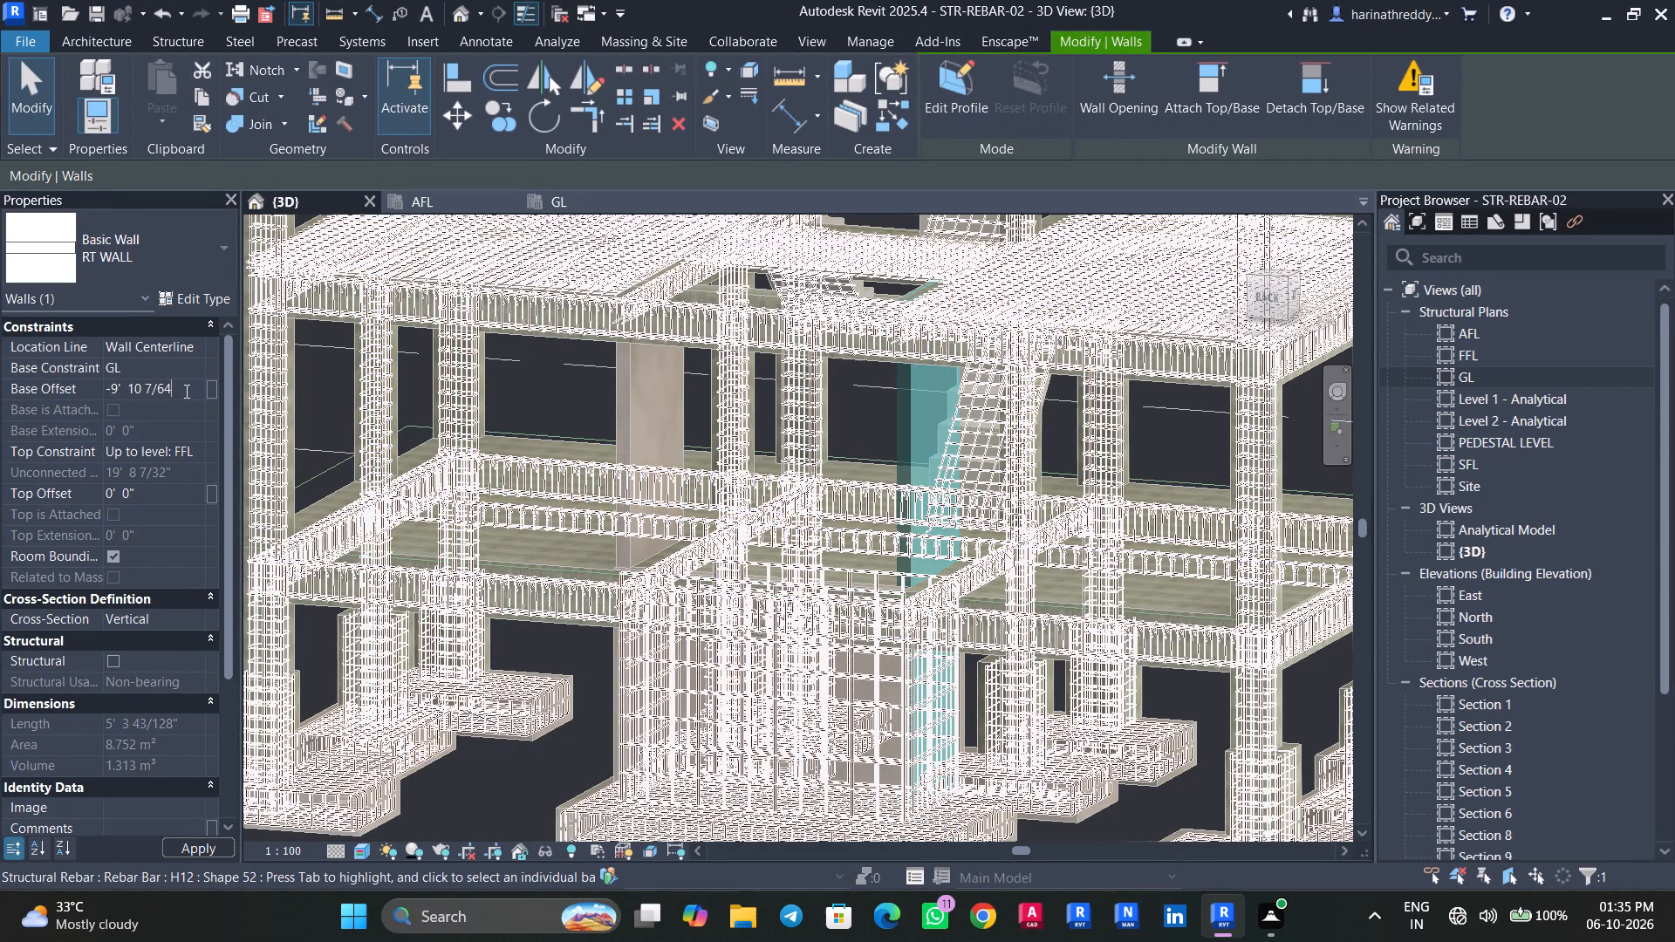
pyautogui.press('0')
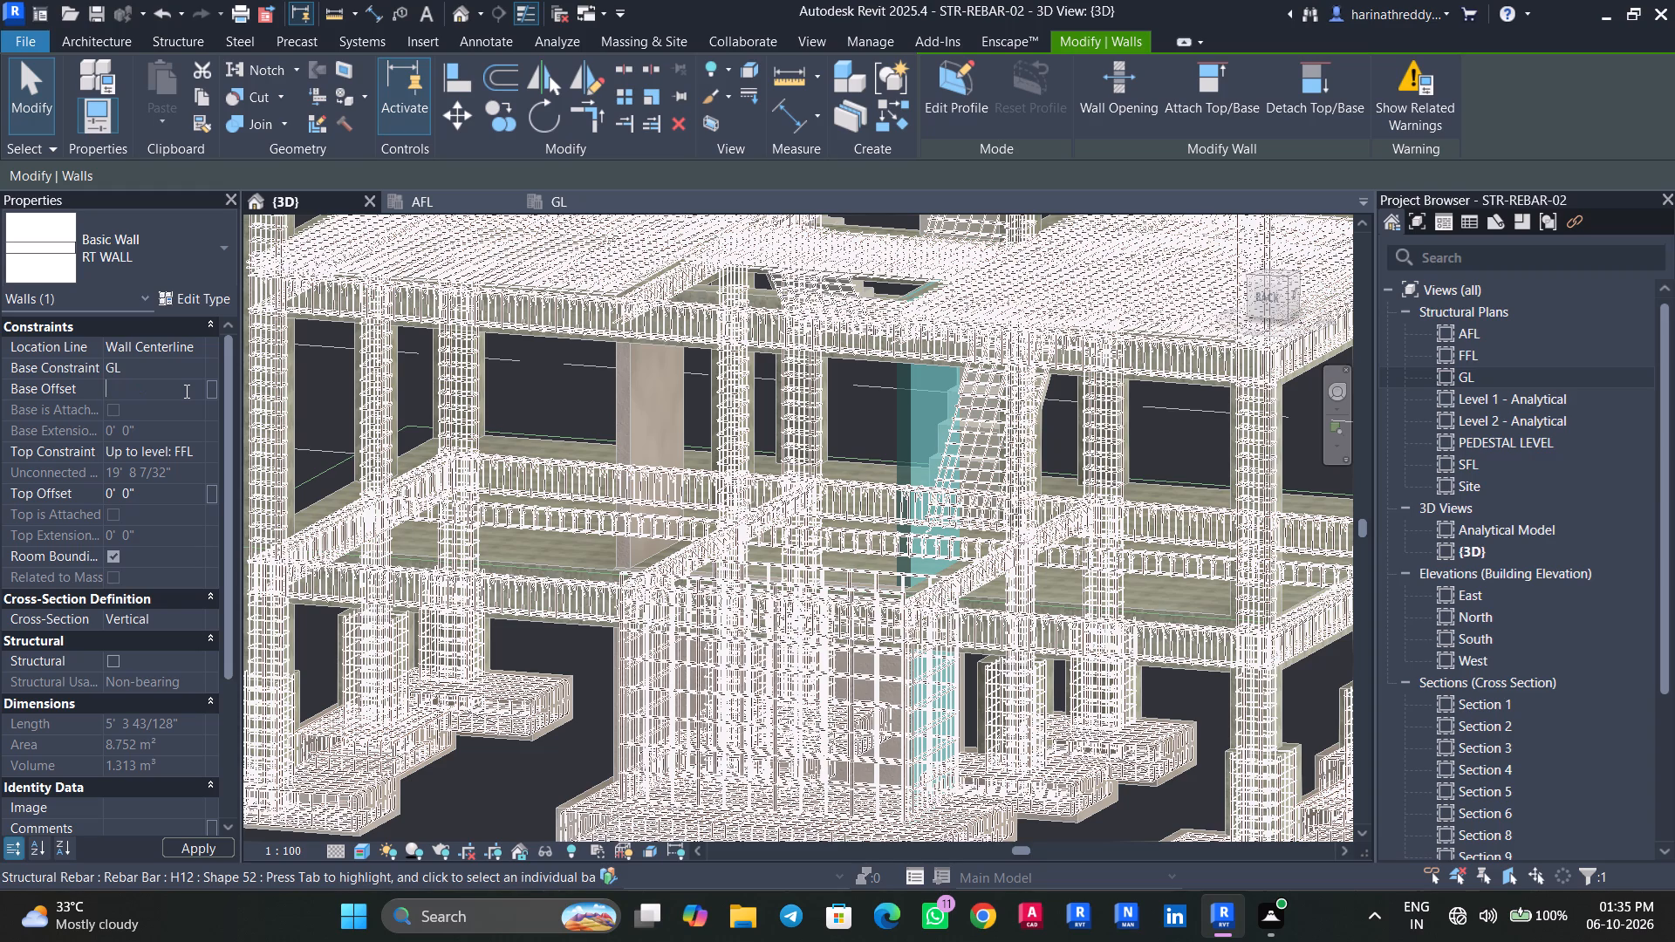
pyautogui.press('Return')
pyautogui.keyDown('shift'); pyautogui.moveTo(1011, 546); pyautogui.dragTo(983, 544, button='middle'); pyautogui.keyUp('shift')
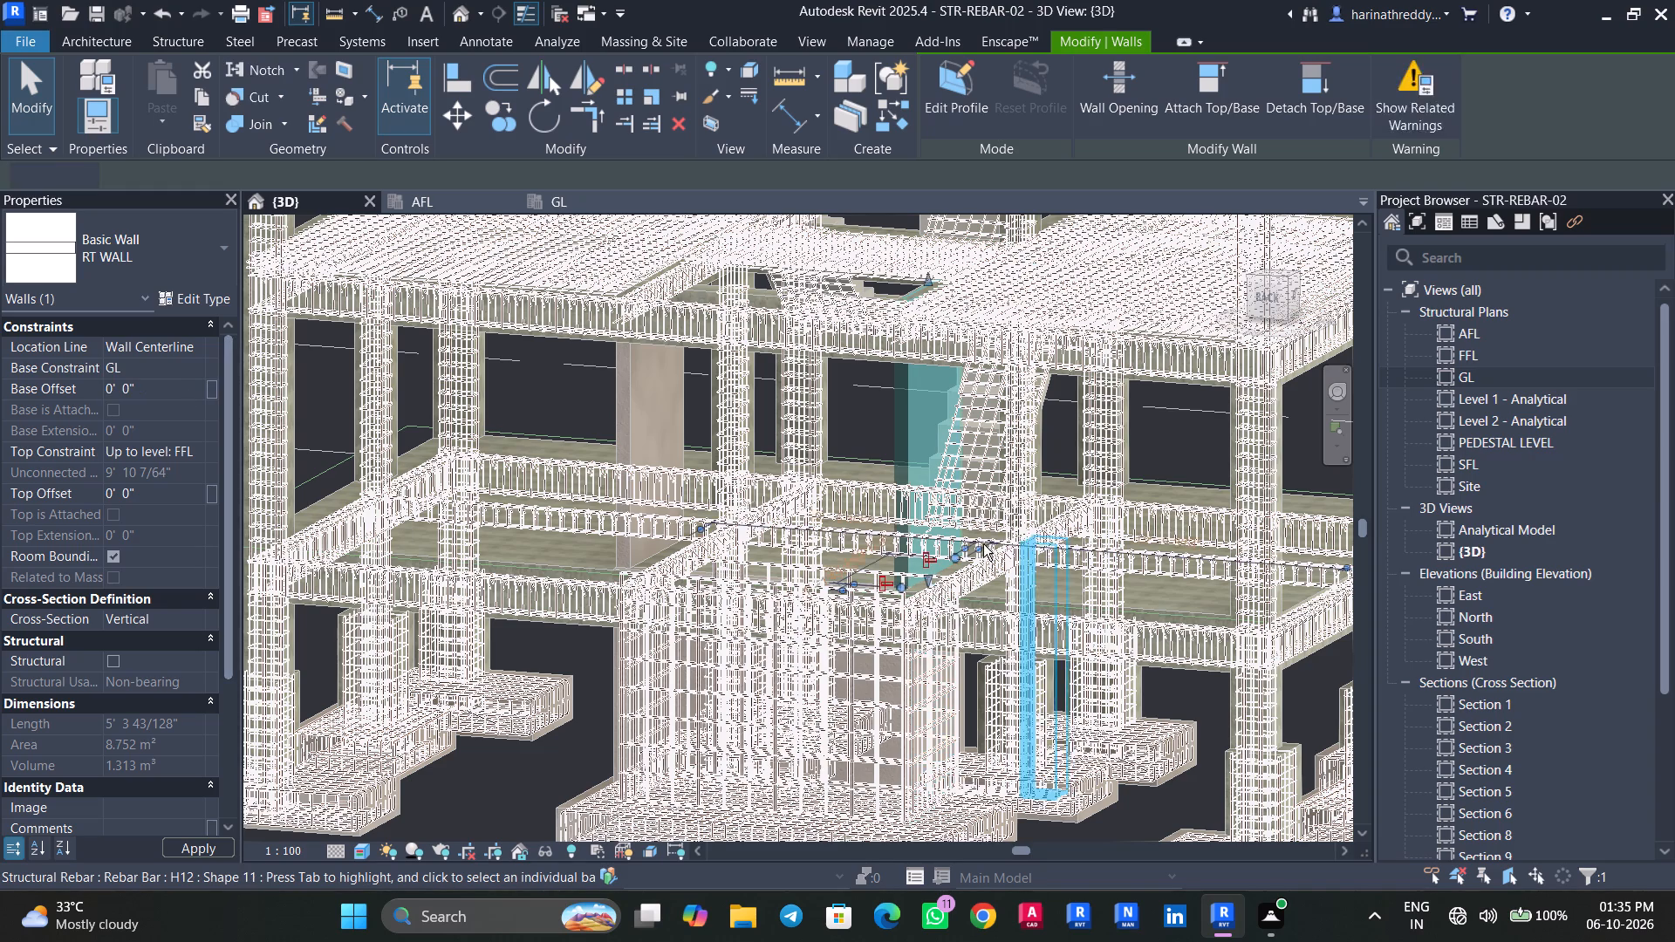
pyautogui.keyDown('shift'); pyautogui.moveTo(983, 544); pyautogui.dragTo(916, 526, button='middle'); pyautogui.keyUp('shift')
pyautogui.press('Escape')
pyautogui.press('Escape')
# Check in the GL structural plan which levels constrain the walls along the two long sides of the RT enclosure.
pyautogui.keyDown('shift'); pyautogui.moveTo(1015, 580); pyautogui.dragTo(1077, 731, button='middle'); pyautogui.keyUp('shift')
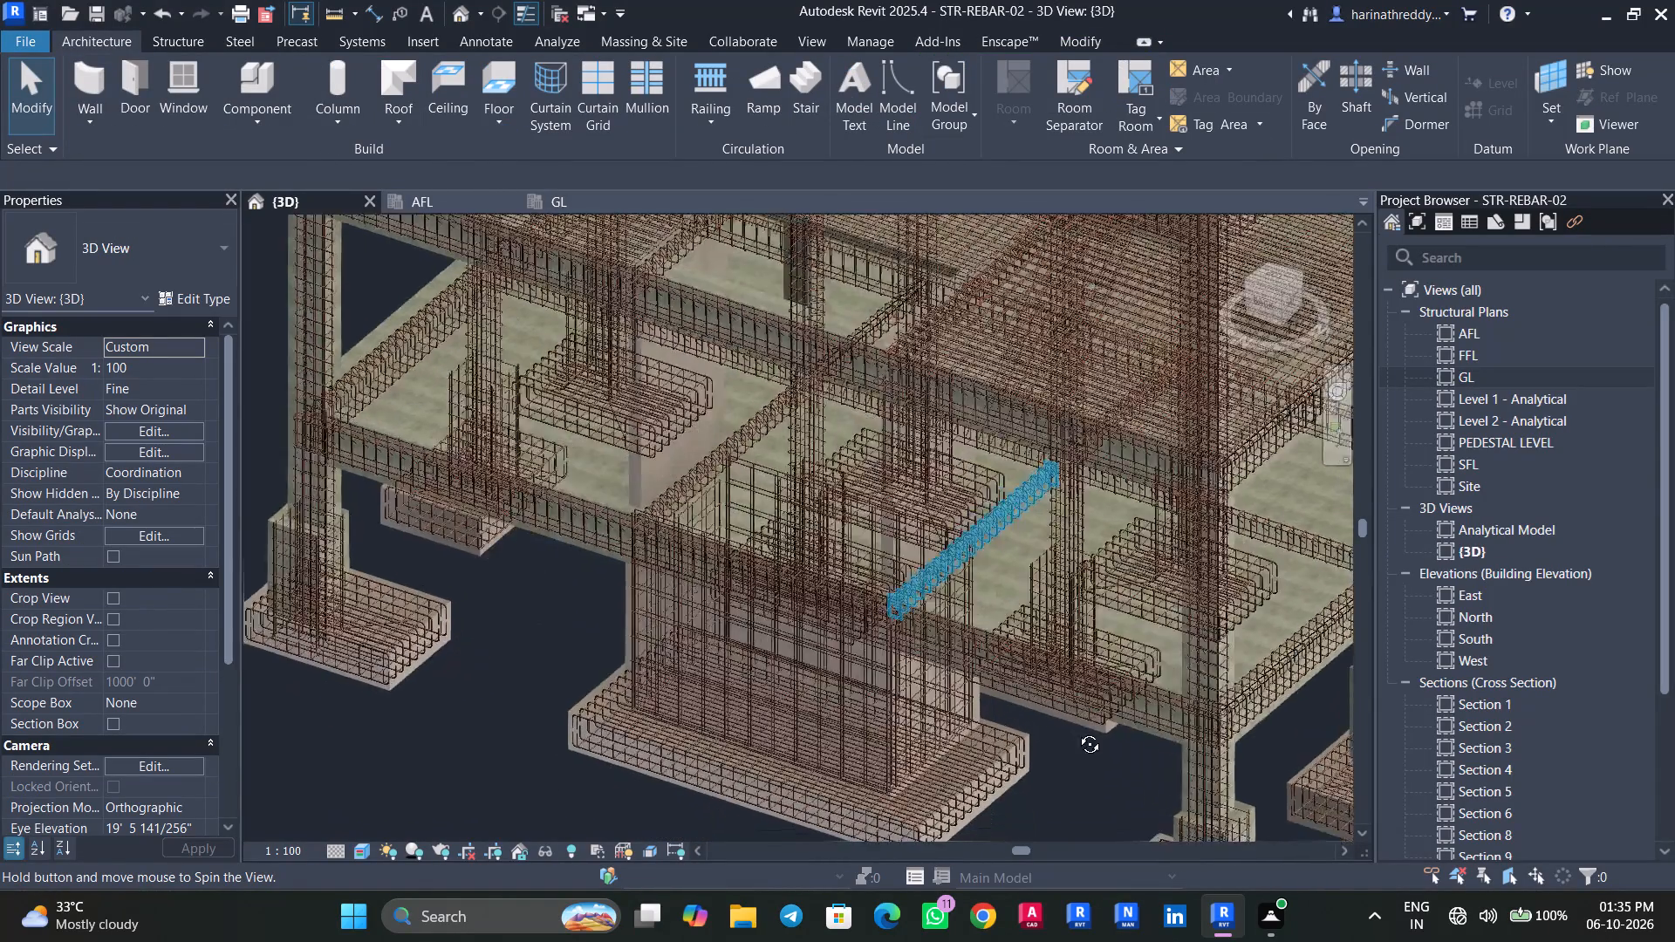
pyautogui.keyDown('shift'); pyautogui.moveTo(1077, 731); pyautogui.dragTo(1311, 673, button='middle'); pyautogui.keyUp('shift')
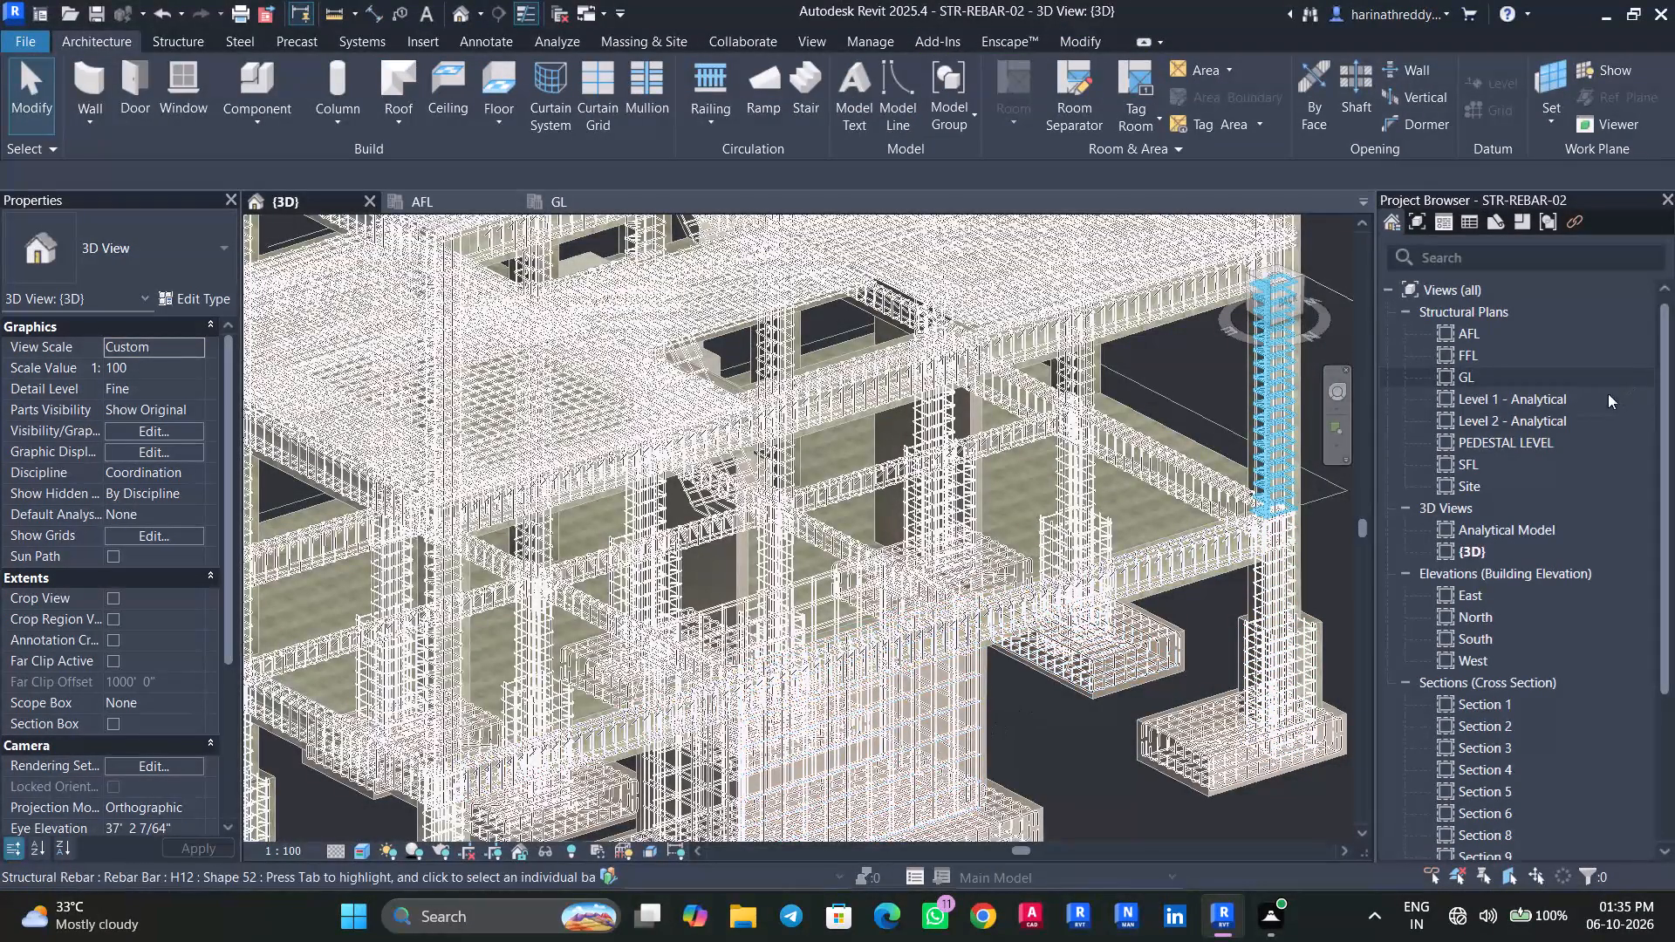
pyautogui.doubleClick(1493, 383)
pyautogui.scroll(-3, 947, 547)
pyautogui.scroll(1, 947, 547)
pyautogui.scroll(-4, 947, 547)
pyautogui.moveTo(947, 547); pyautogui.dragTo(898, 493, button='middle')
pyautogui.click(919, 460)
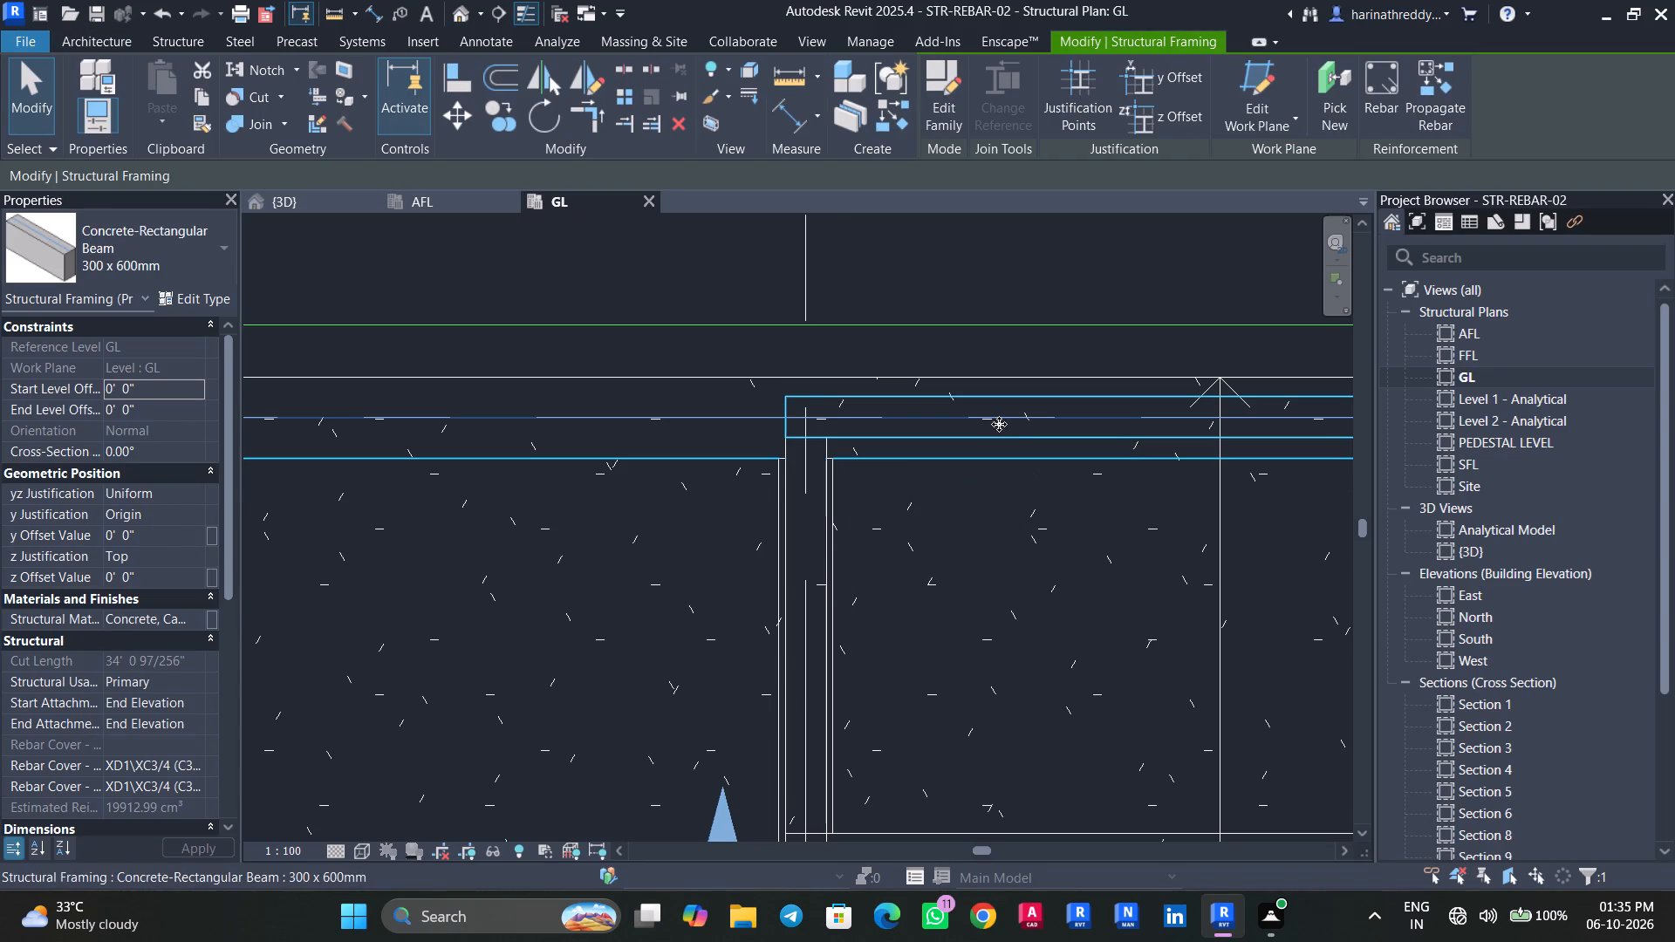
pyautogui.press('Escape')
pyautogui.press('Escape')
pyautogui.click(996, 432)
pyautogui.keyDown('shift'); pyautogui.moveTo(1008, 557); pyautogui.dragTo(1037, 487, button='middle'); pyautogui.keyUp('shift')
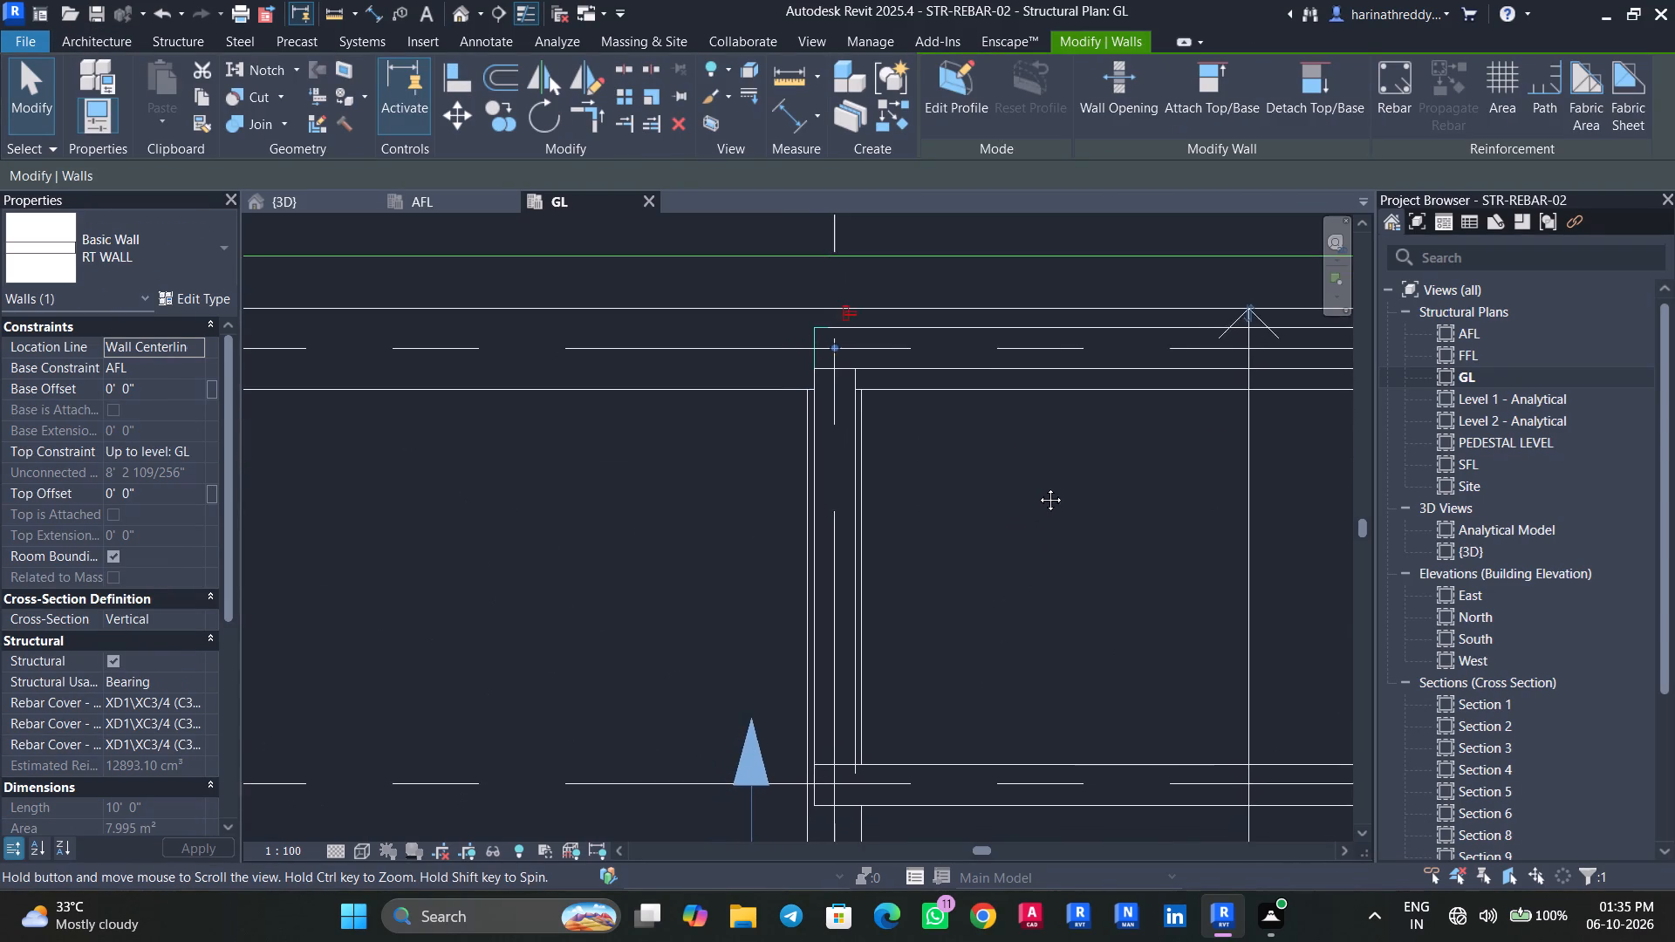
pyautogui.keyDown('shift'); pyautogui.moveTo(1037, 487); pyautogui.dragTo(986, 543, button='middle'); pyautogui.keyUp('shift')
pyautogui.scroll(-3, 988, 561)
pyautogui.moveTo(981, 553); pyautogui.dragTo(749, 286, button='middle')
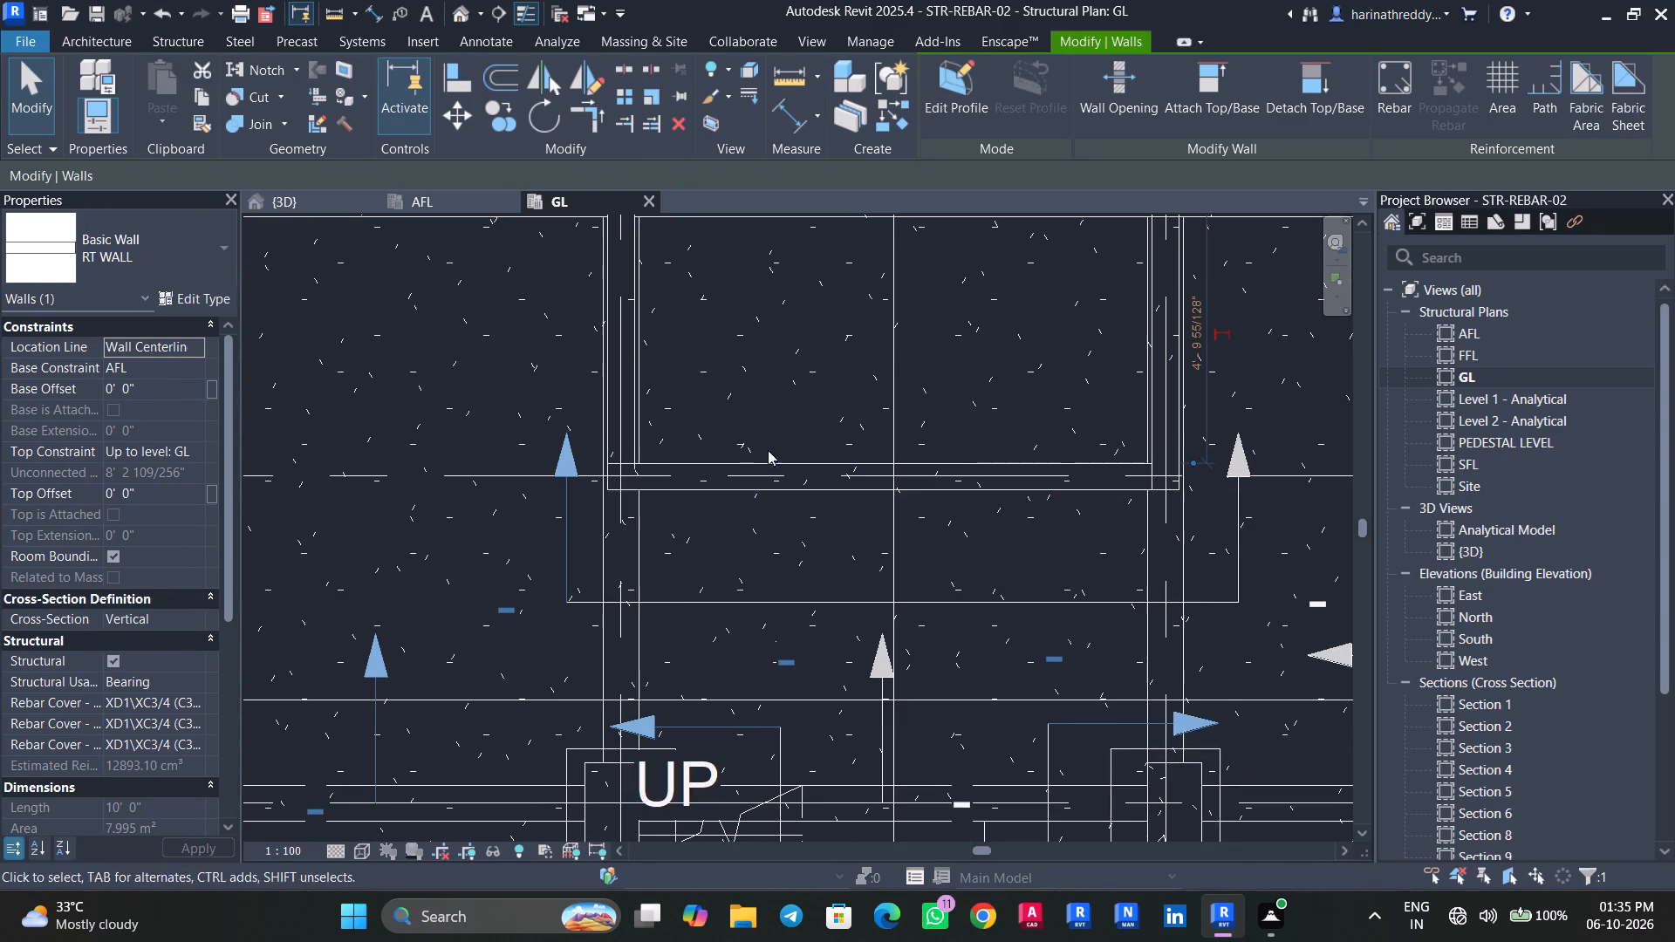
pyautogui.press('Escape')
pyautogui.press('Escape')
pyautogui.click(776, 485)
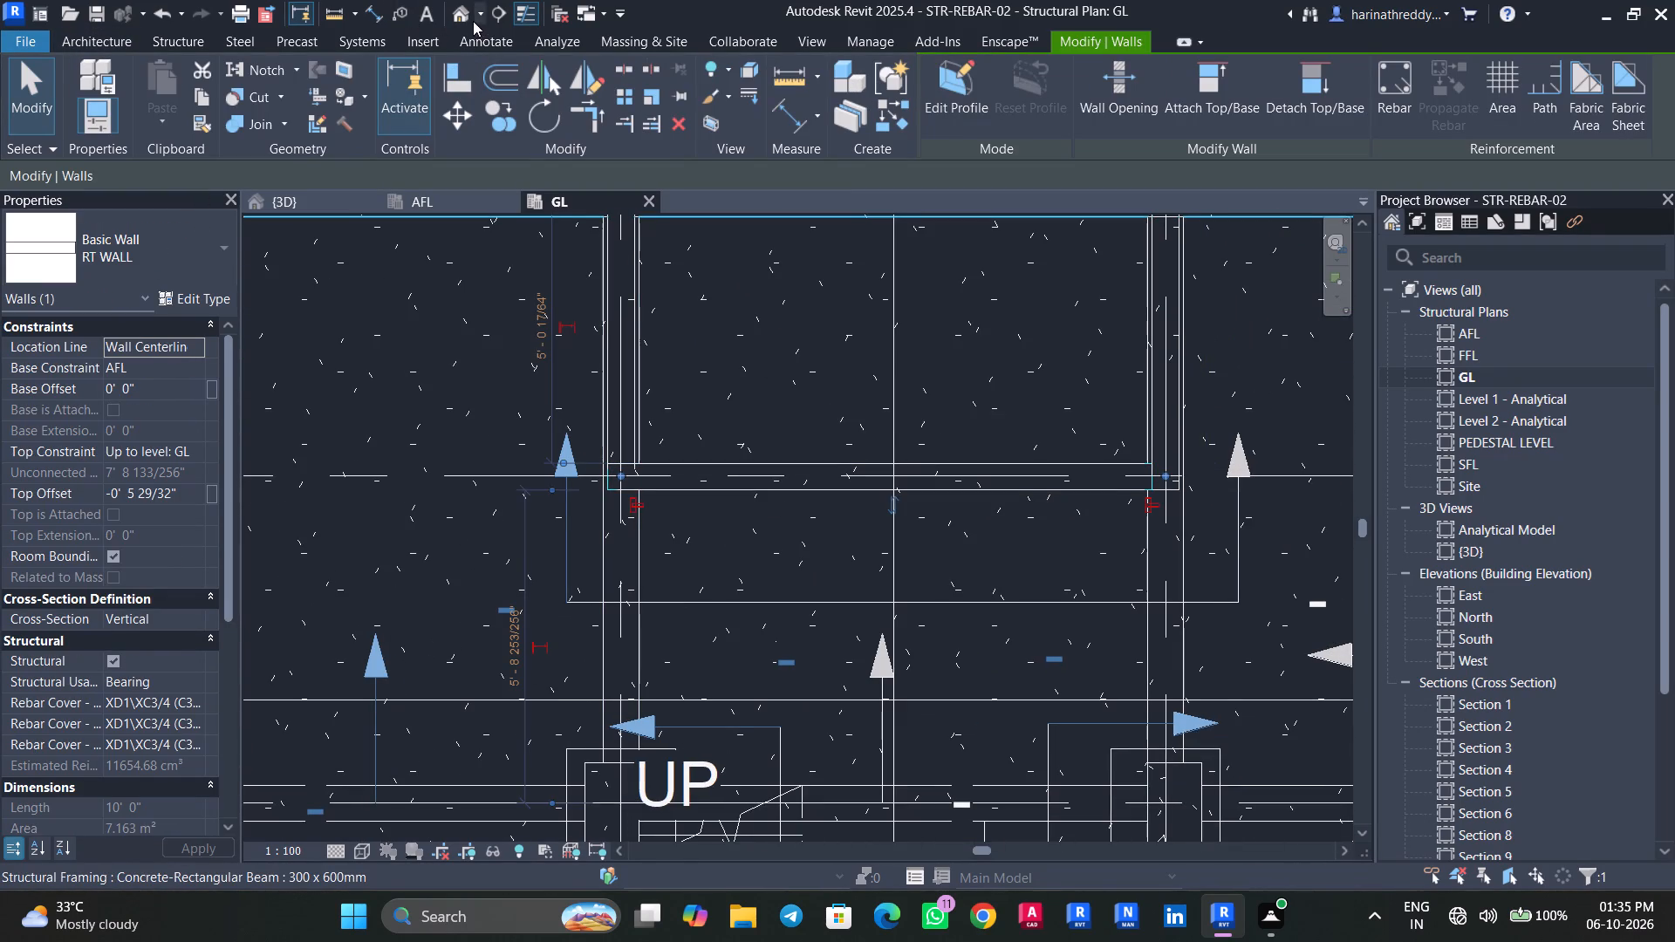
# Hide the Structural Rebar and Structural Rebar Couplers categories in the {3D} view.
pyautogui.click(466, 17)
pyautogui.keyDown('shift'); pyautogui.moveTo(1165, 706); pyautogui.dragTo(1035, 541, button='middle'); pyautogui.keyUp('shift')
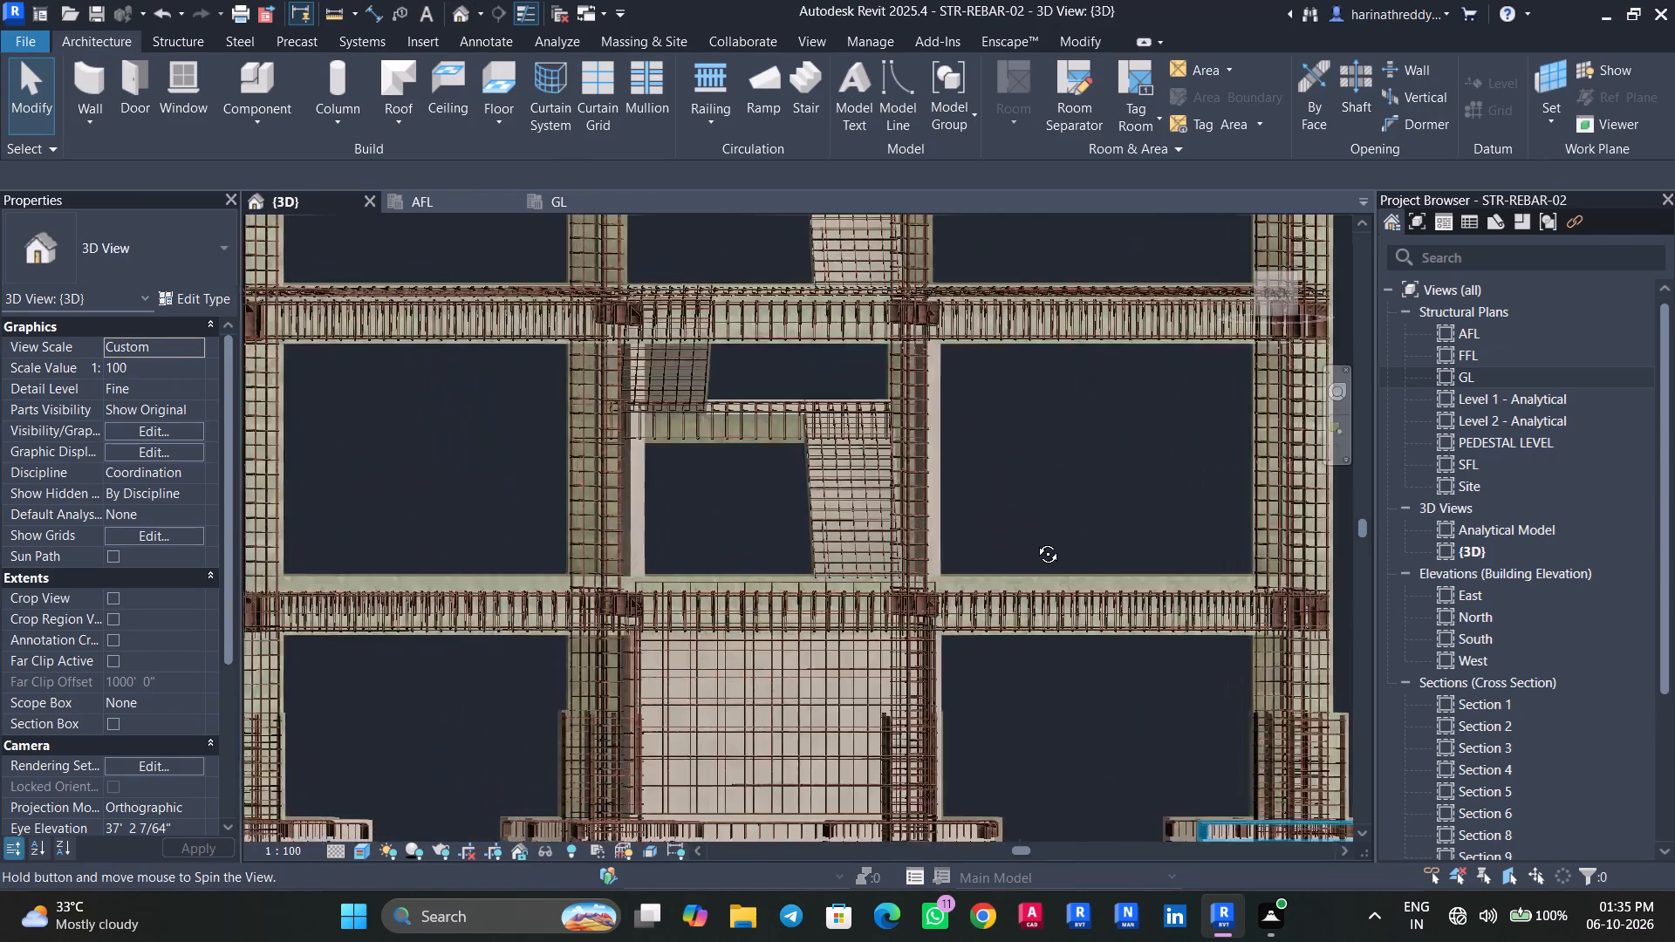
pyautogui.keyDown('shift'); pyautogui.moveTo(1035, 541); pyautogui.dragTo(964, 688, button='middle'); pyautogui.keyUp('shift')
pyautogui.press('Escape')
pyautogui.scroll(5, 795, 489)
pyautogui.moveTo(812, 528); pyautogui.dragTo(903, 523, button='middle')
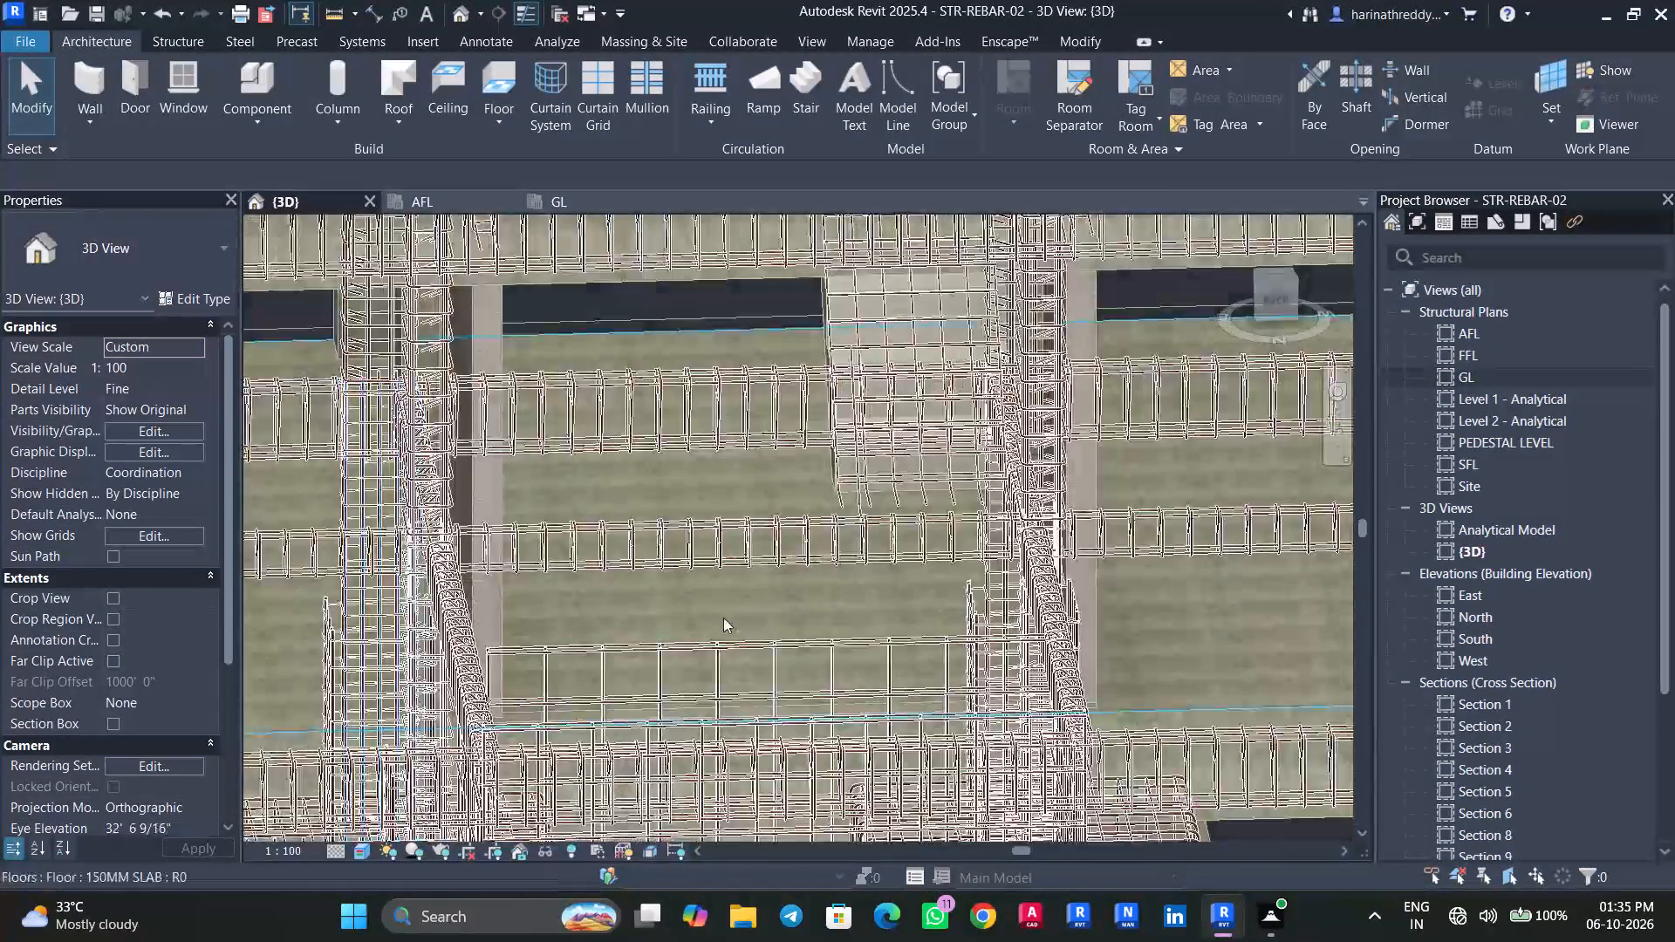
pyautogui.write('VV')
pyautogui.click(739, 424)
pyautogui.press('s')
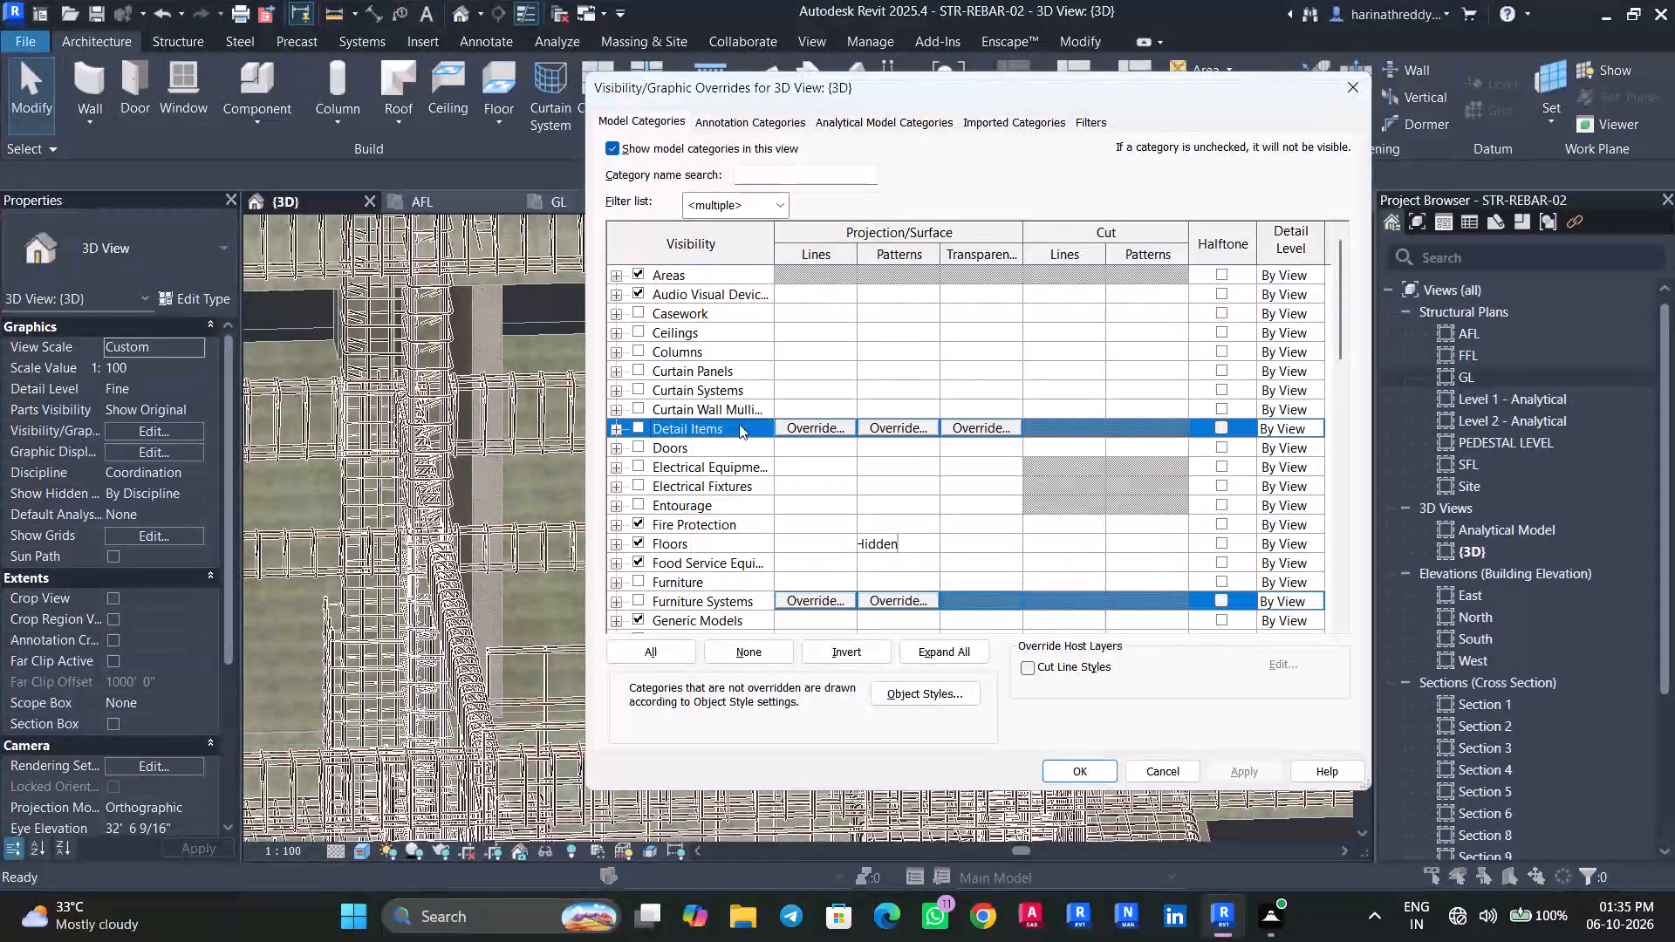
pyautogui.scroll(-1, 710, 542)
pyautogui.scroll(1, 710, 542)
pyautogui.scroll(-18, 710, 542)
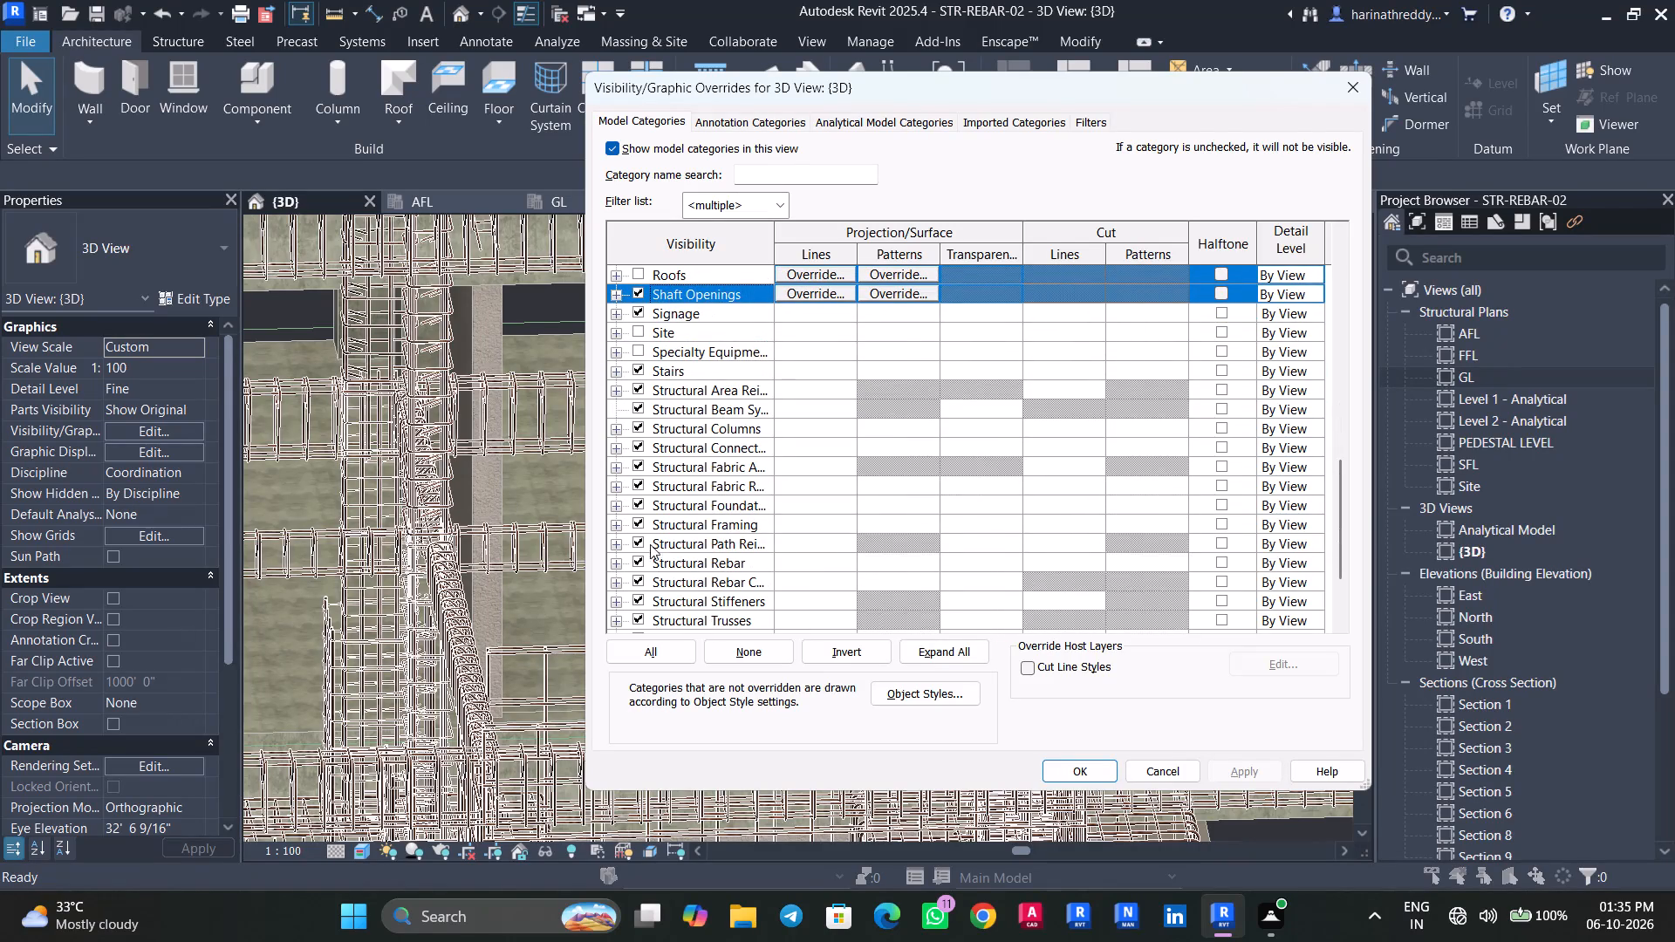
pyautogui.click(640, 522)
pyautogui.click(636, 540)
pyautogui.click(1249, 775)
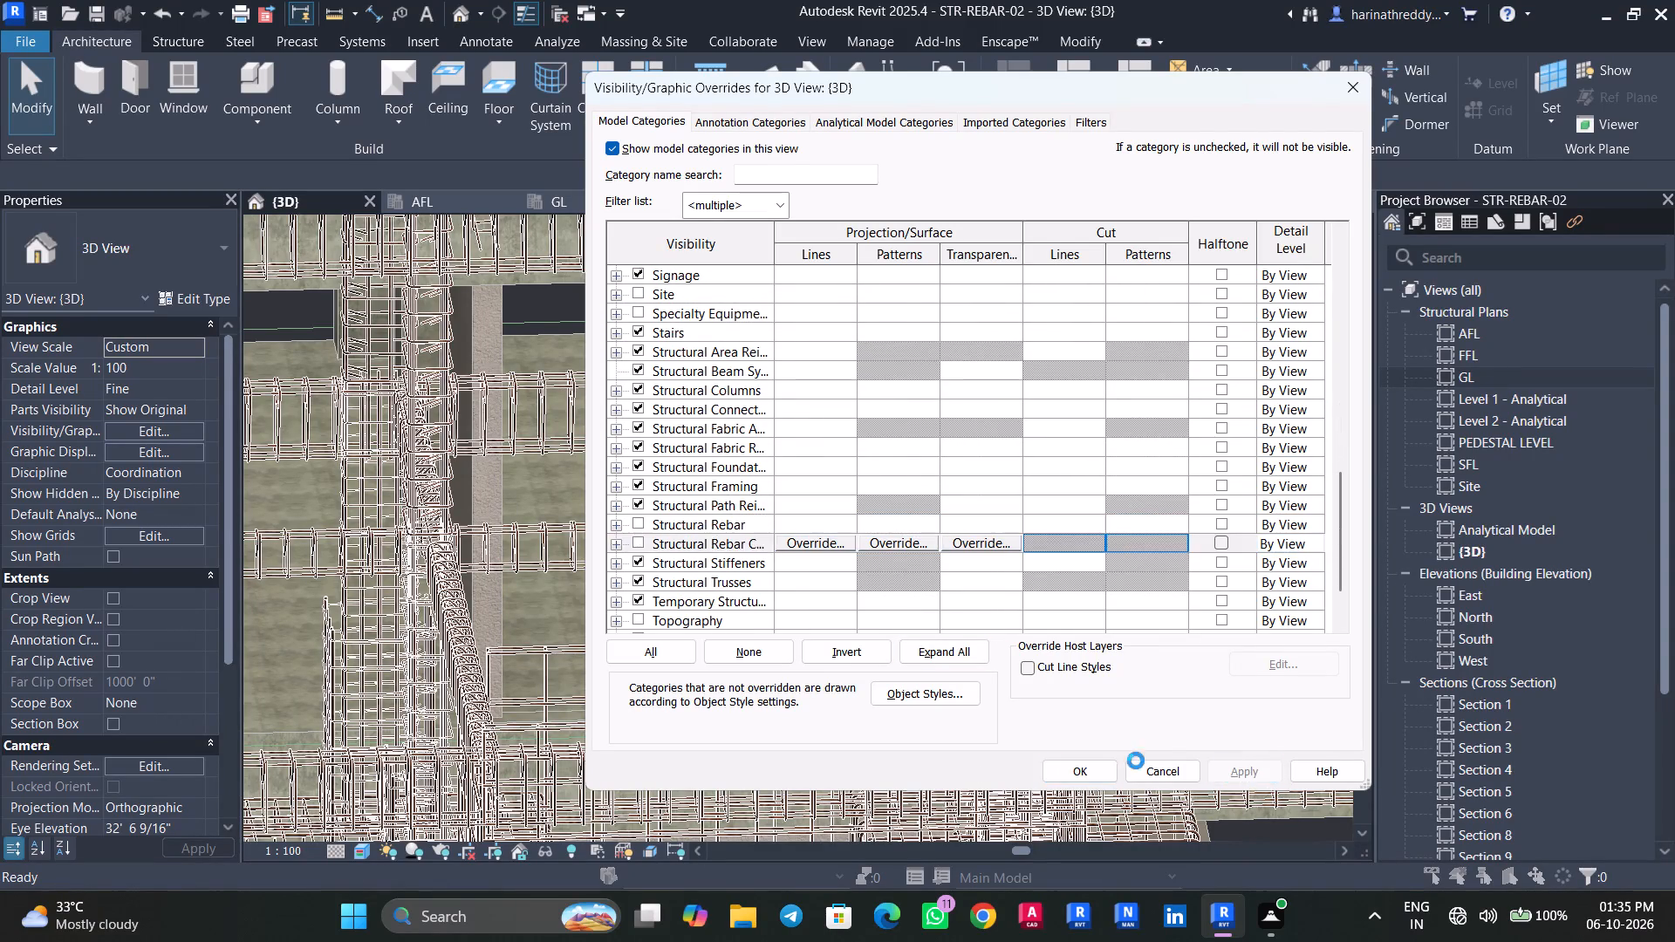
pyautogui.click(1063, 762)
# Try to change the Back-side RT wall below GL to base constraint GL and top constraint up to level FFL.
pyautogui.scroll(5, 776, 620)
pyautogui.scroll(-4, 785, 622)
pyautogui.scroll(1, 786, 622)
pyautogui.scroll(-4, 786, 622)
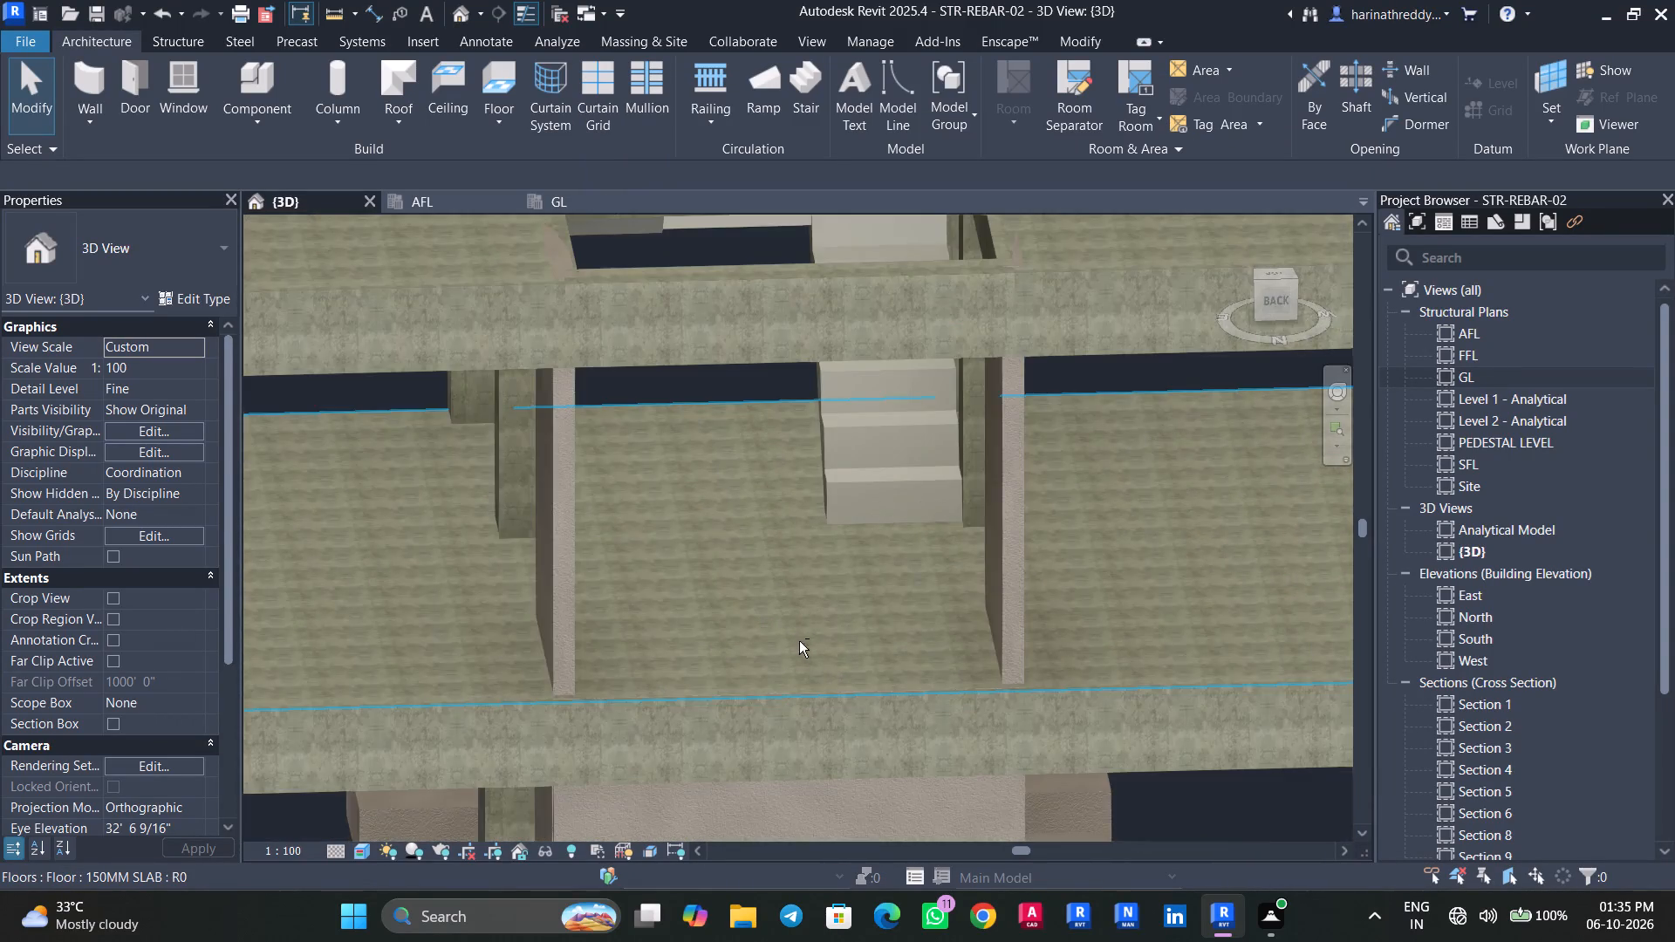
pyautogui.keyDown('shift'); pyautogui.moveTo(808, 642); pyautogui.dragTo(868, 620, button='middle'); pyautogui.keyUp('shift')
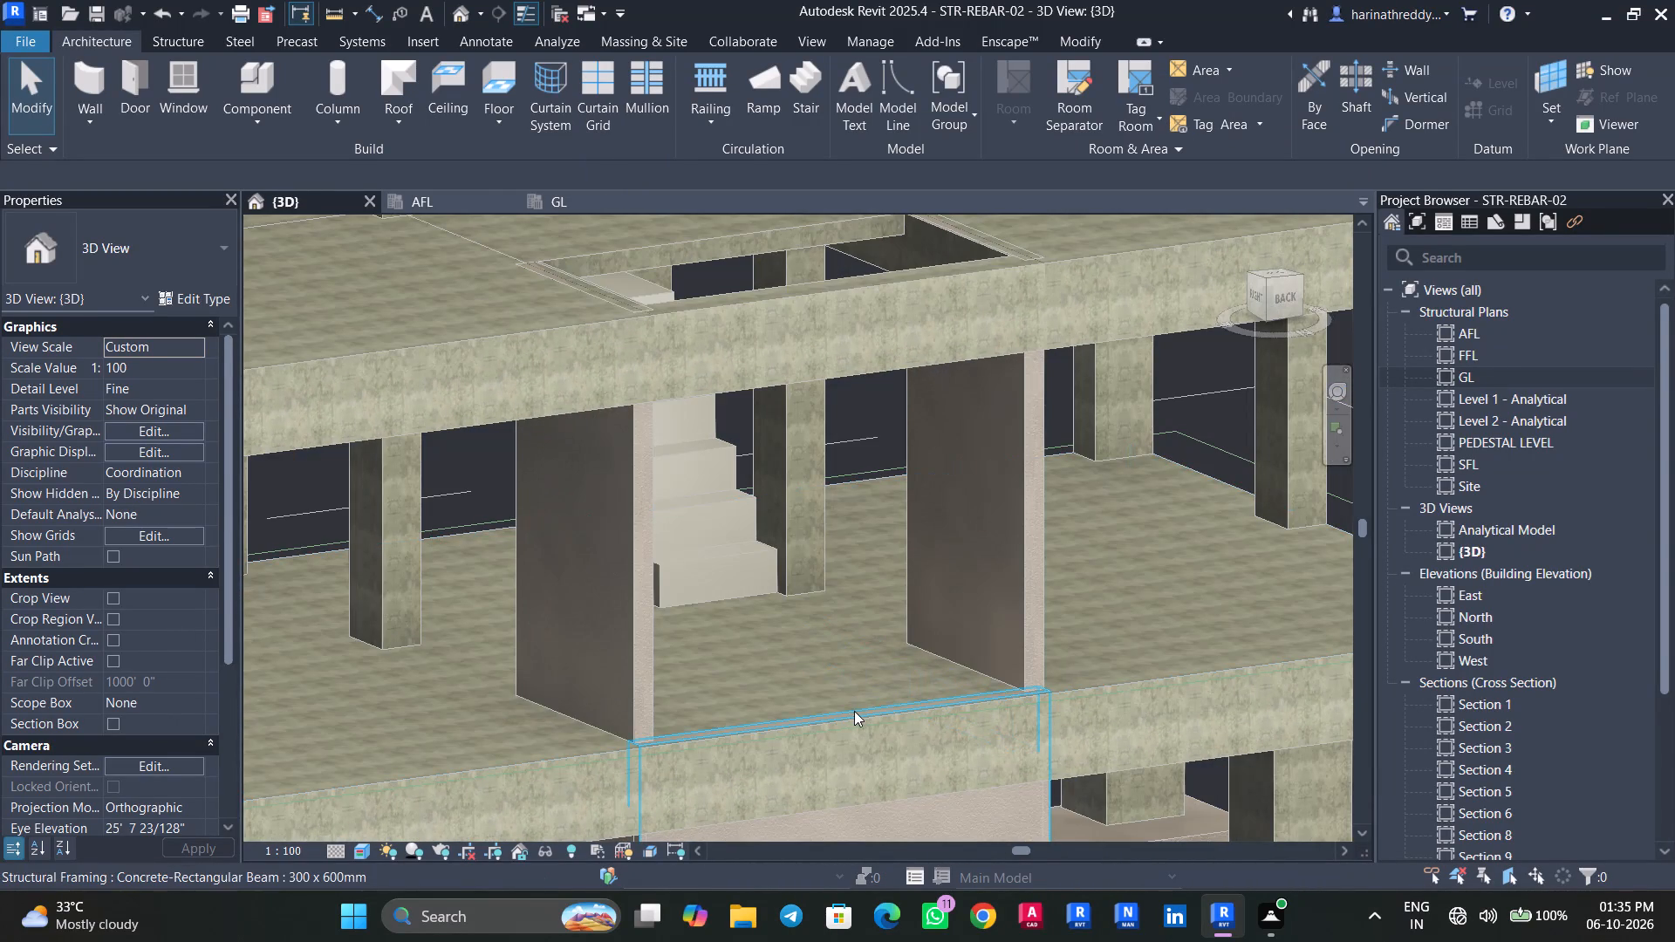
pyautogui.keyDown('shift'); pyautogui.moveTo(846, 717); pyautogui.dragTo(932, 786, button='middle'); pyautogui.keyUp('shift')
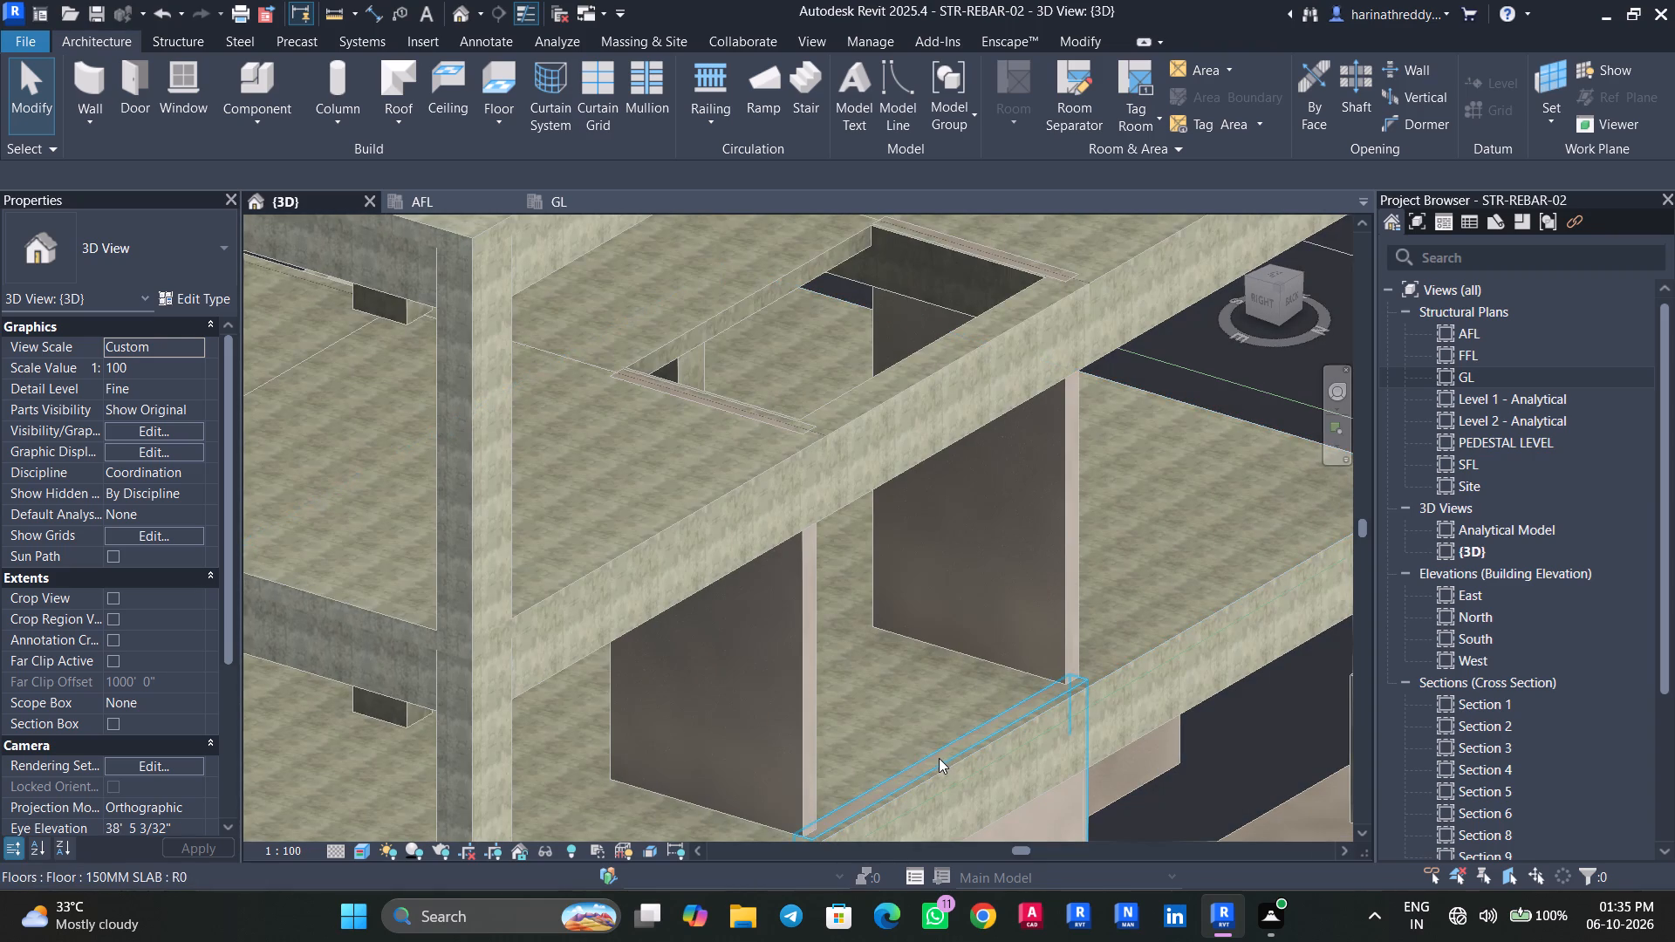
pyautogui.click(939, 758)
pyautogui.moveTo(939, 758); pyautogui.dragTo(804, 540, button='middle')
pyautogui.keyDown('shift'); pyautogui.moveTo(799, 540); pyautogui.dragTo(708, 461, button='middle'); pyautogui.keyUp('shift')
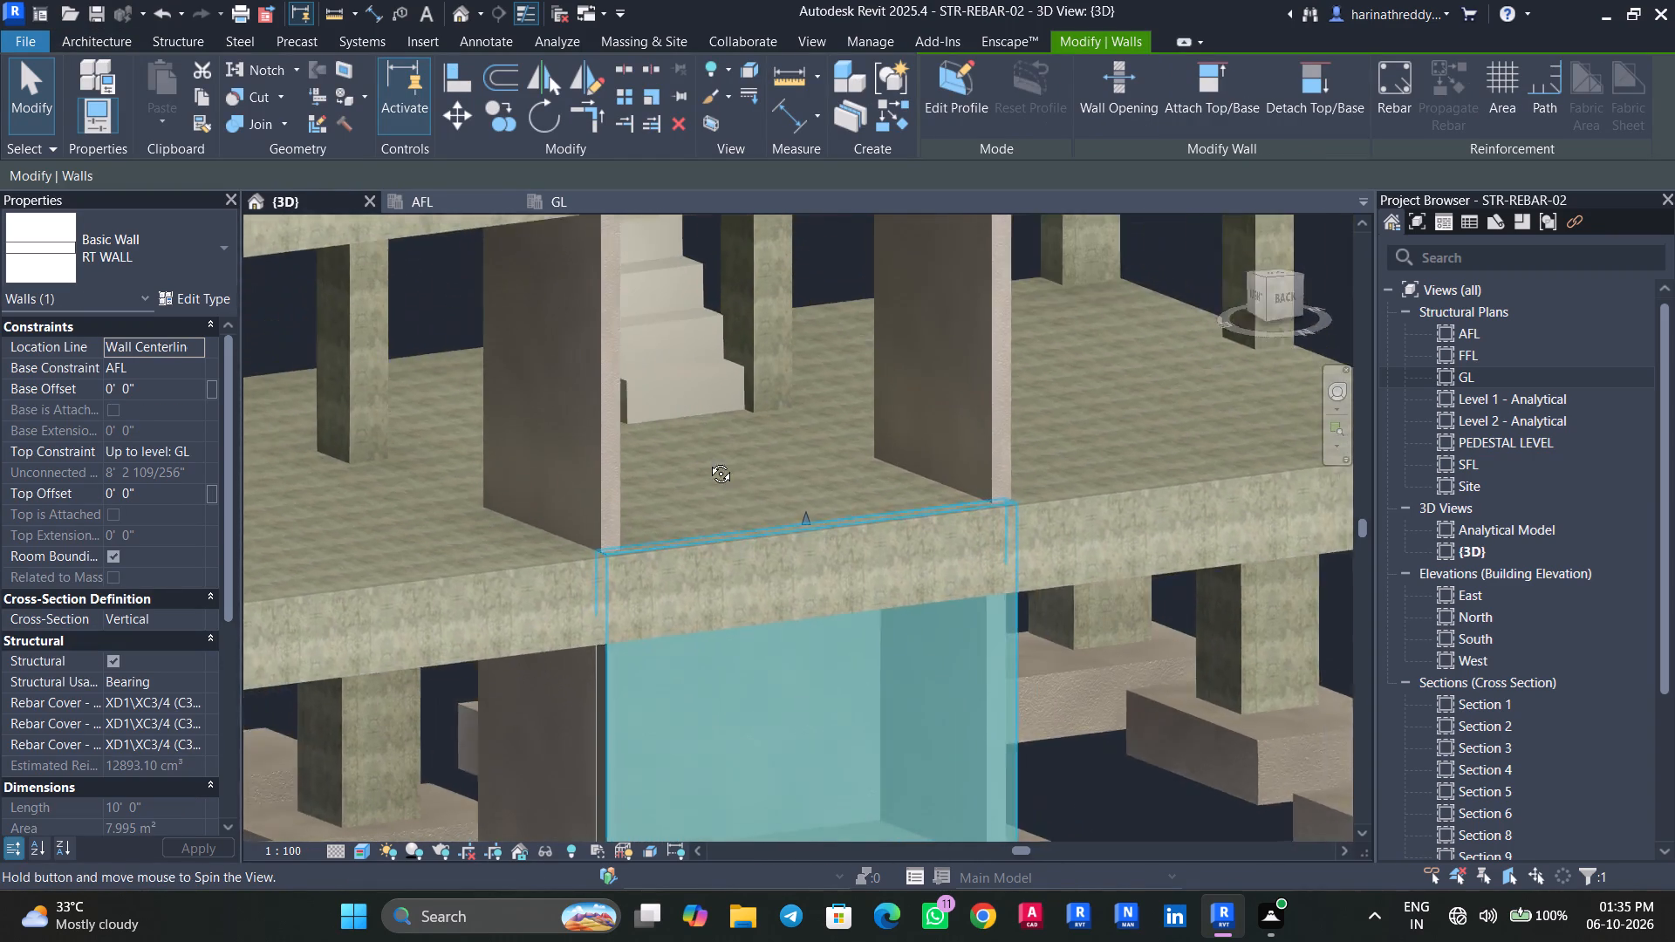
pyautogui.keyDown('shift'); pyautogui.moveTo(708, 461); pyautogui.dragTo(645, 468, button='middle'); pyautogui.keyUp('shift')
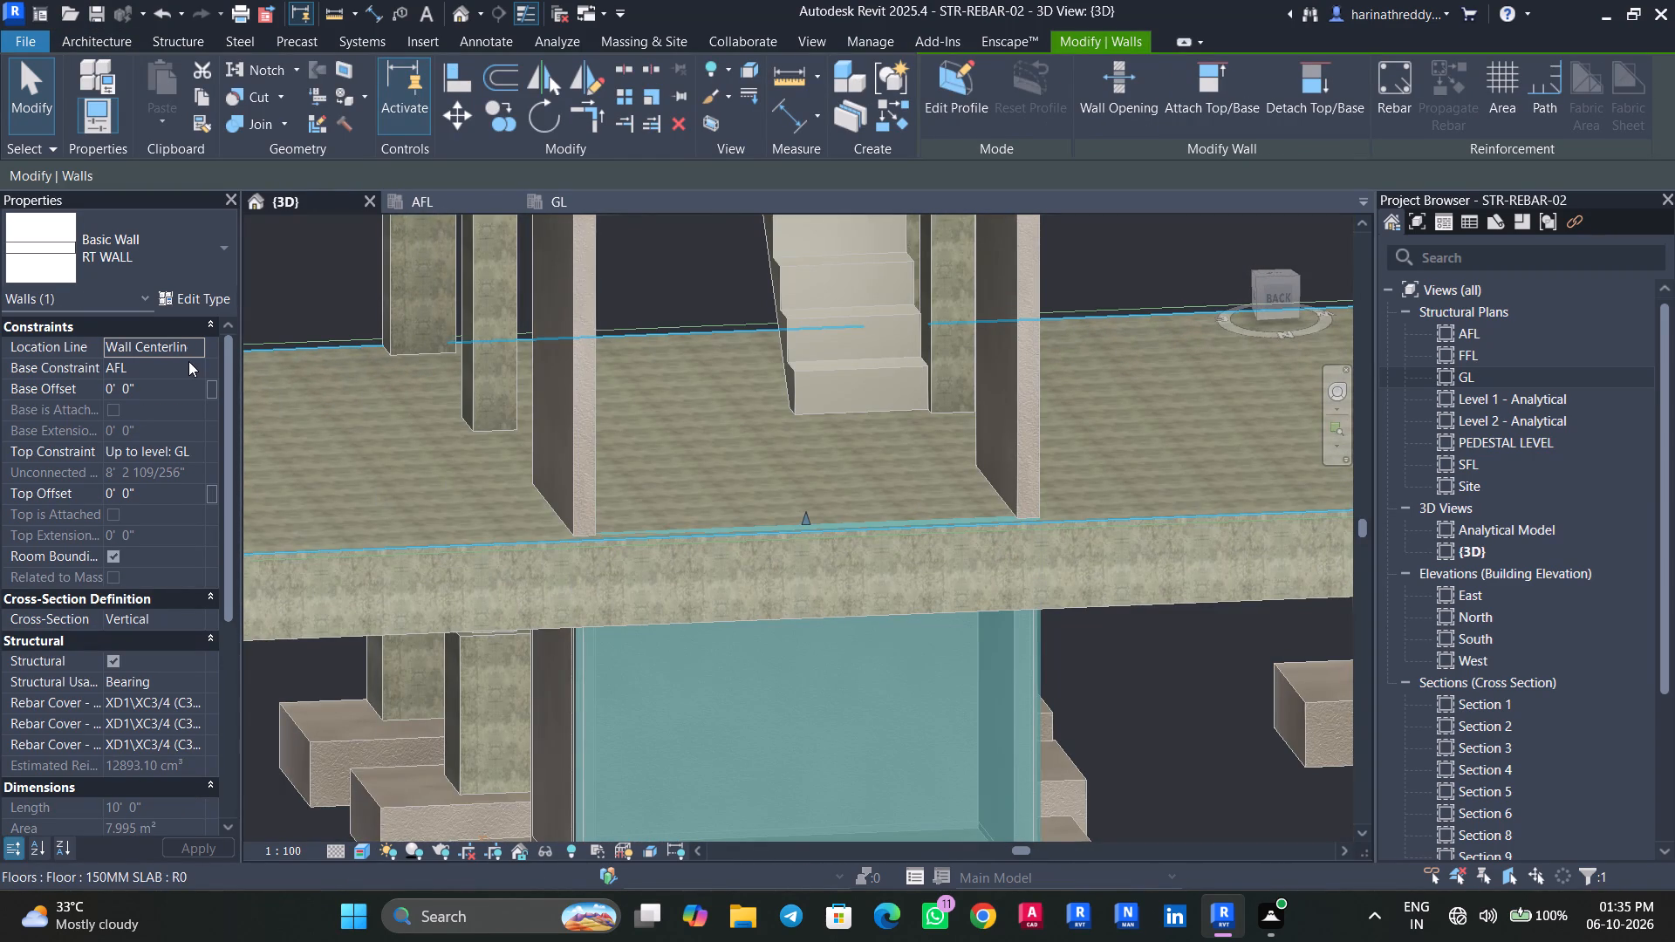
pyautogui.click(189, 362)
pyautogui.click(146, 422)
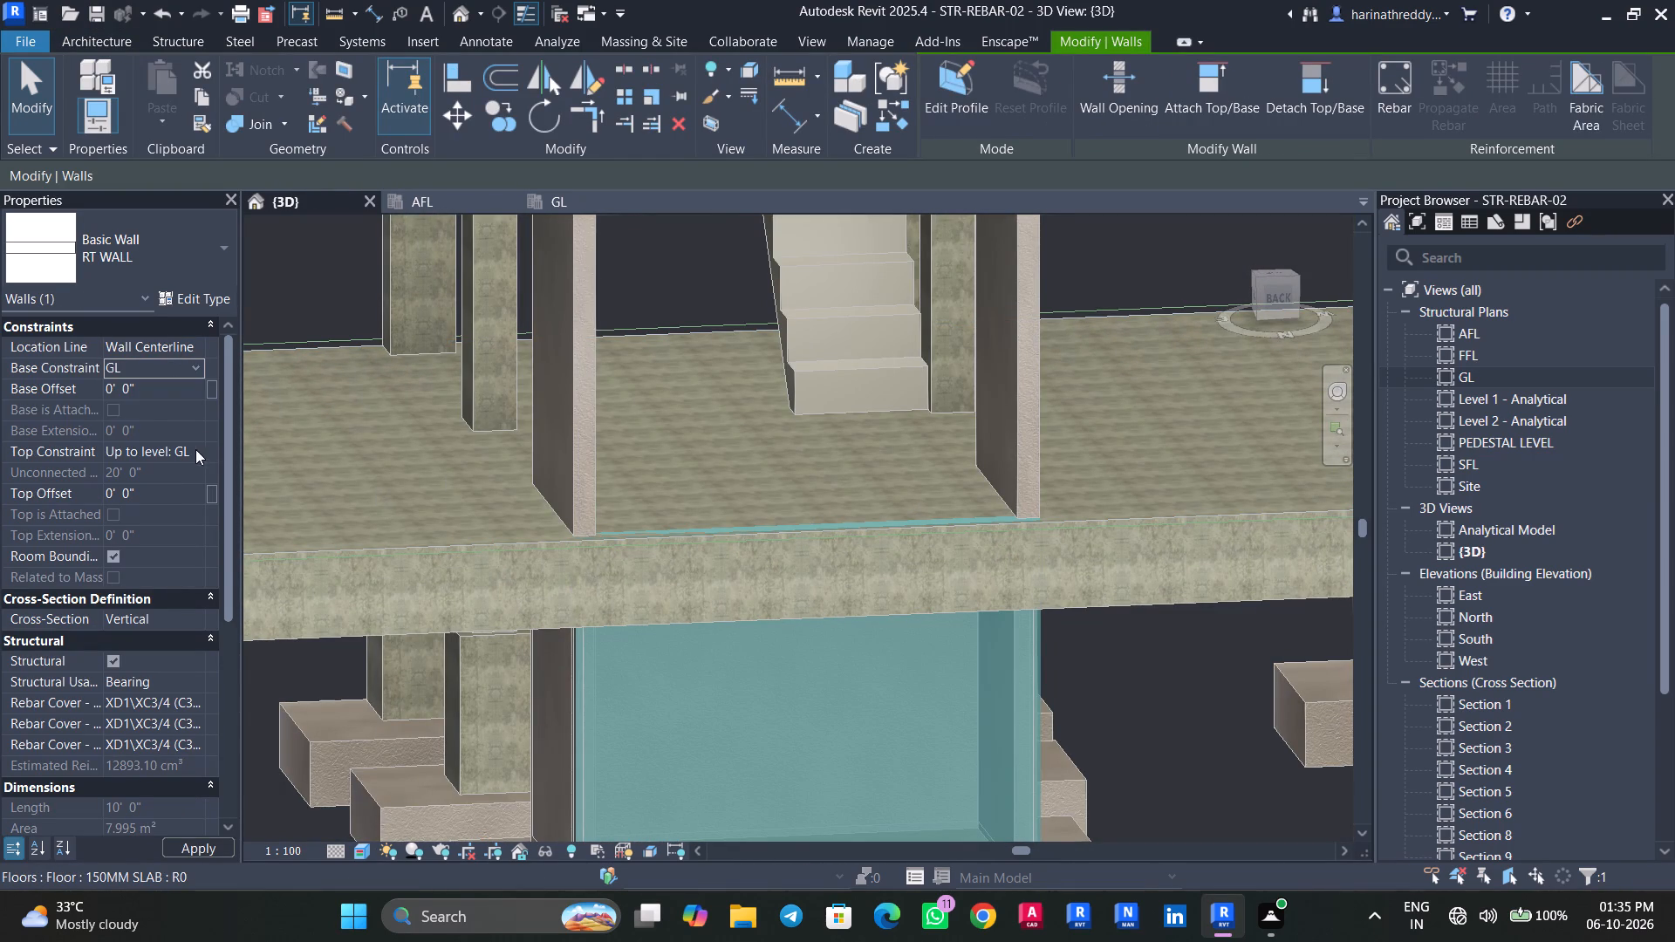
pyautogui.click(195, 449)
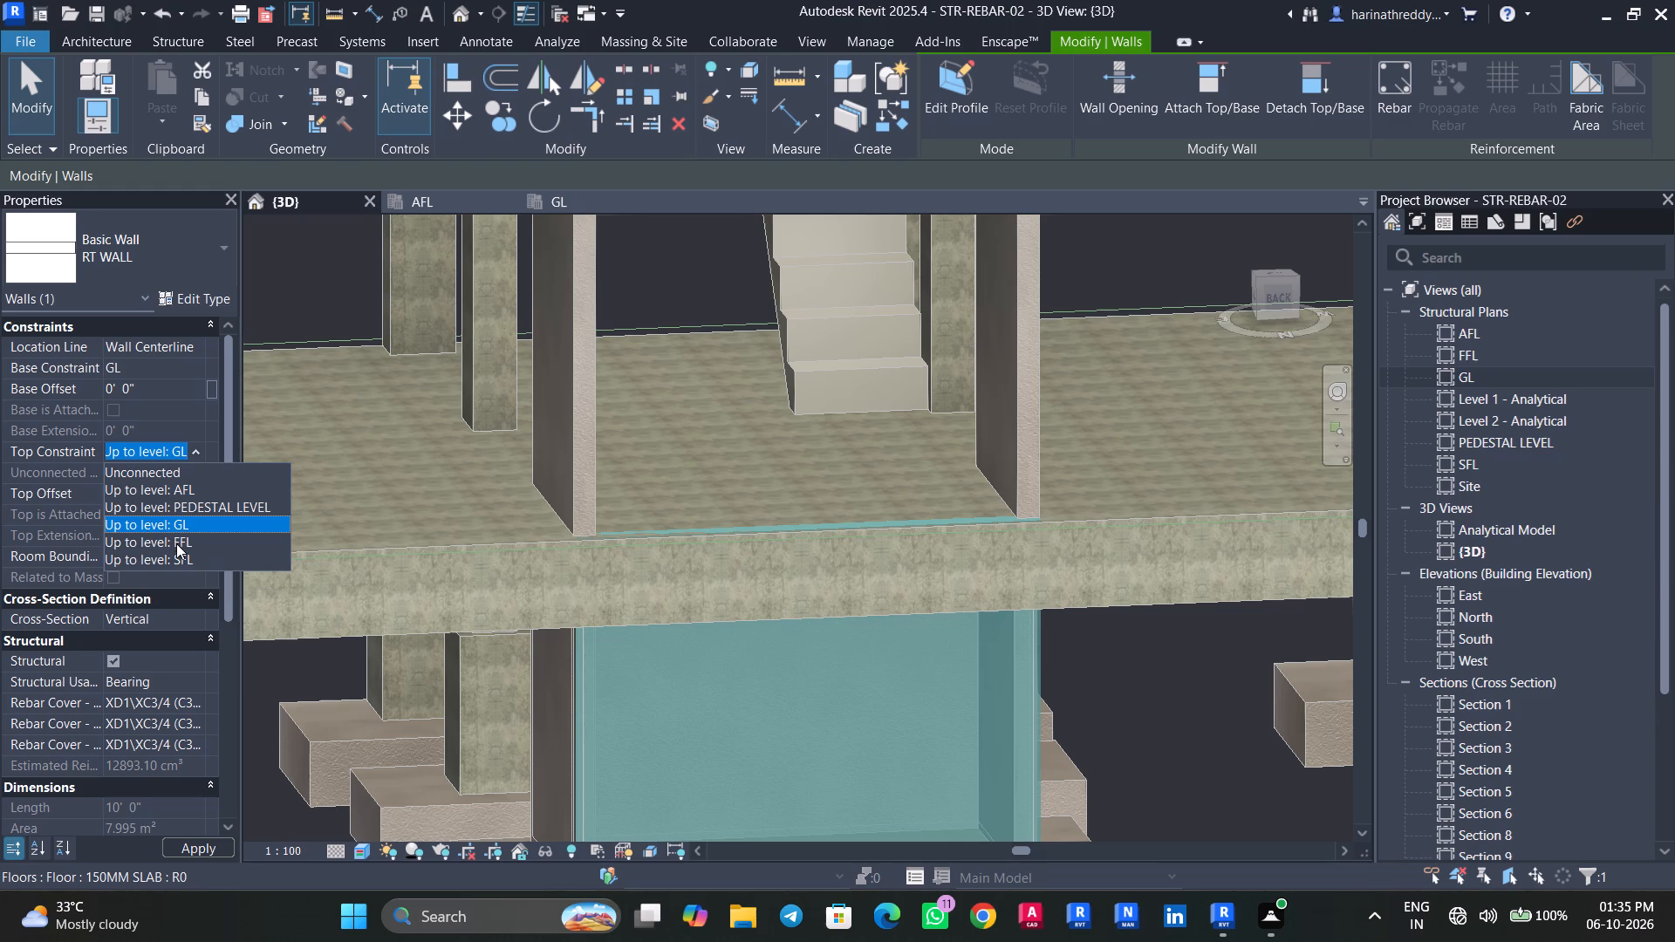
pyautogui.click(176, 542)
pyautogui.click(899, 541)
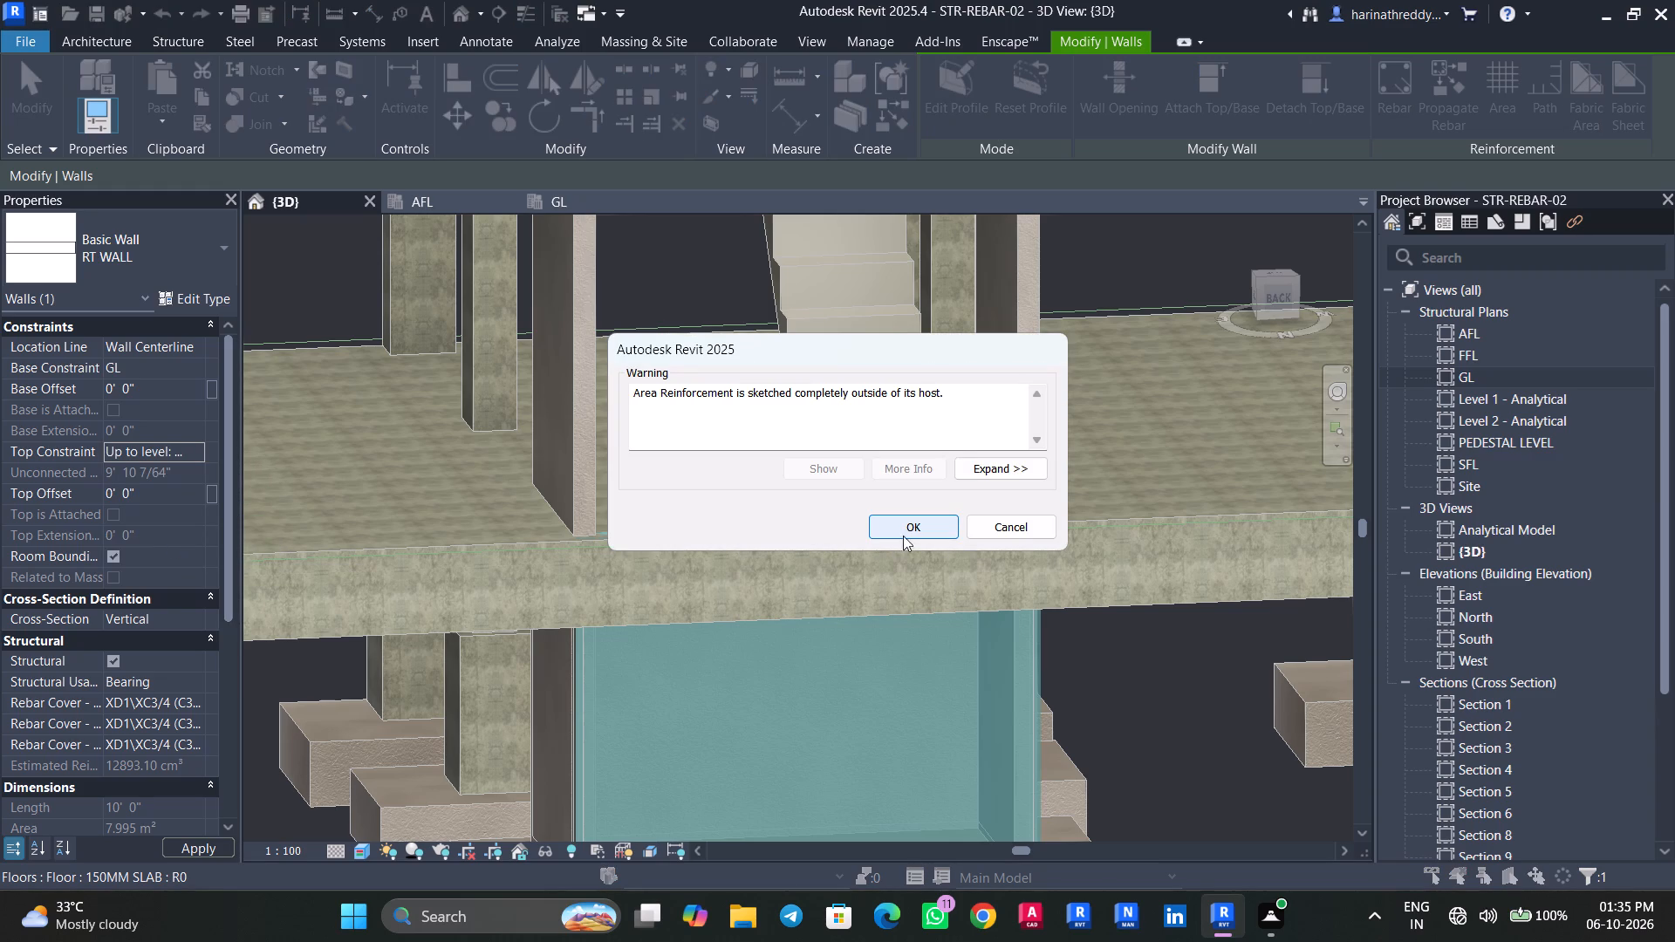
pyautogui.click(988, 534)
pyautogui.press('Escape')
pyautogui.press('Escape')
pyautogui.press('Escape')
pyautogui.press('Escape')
# Lower the top edge of the area reinforcement in the back RT wall below GL to the underside of the GL beam.
pyautogui.click(837, 658)
pyautogui.keyDown('shift'); pyautogui.moveTo(844, 679); pyautogui.dragTo(829, 666, button='middle'); pyautogui.keyUp('shift')
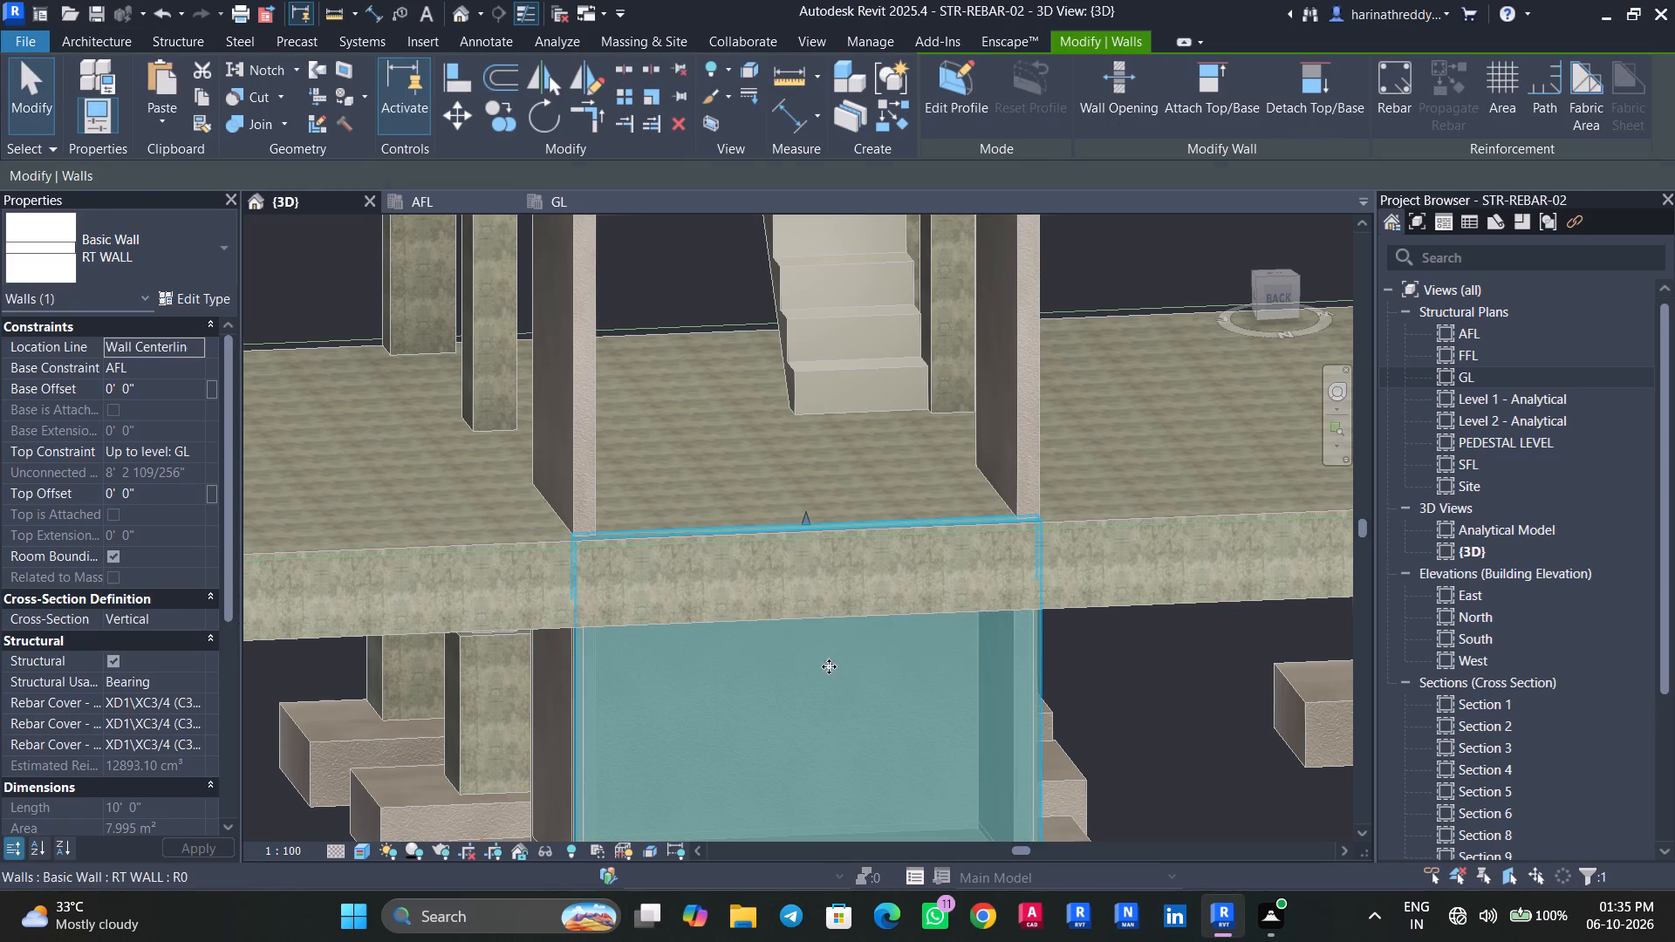
pyautogui.keyDown('shift'); pyautogui.moveTo(829, 666); pyautogui.dragTo(984, 481, button='middle'); pyautogui.keyUp('shift')
pyautogui.press('Escape')
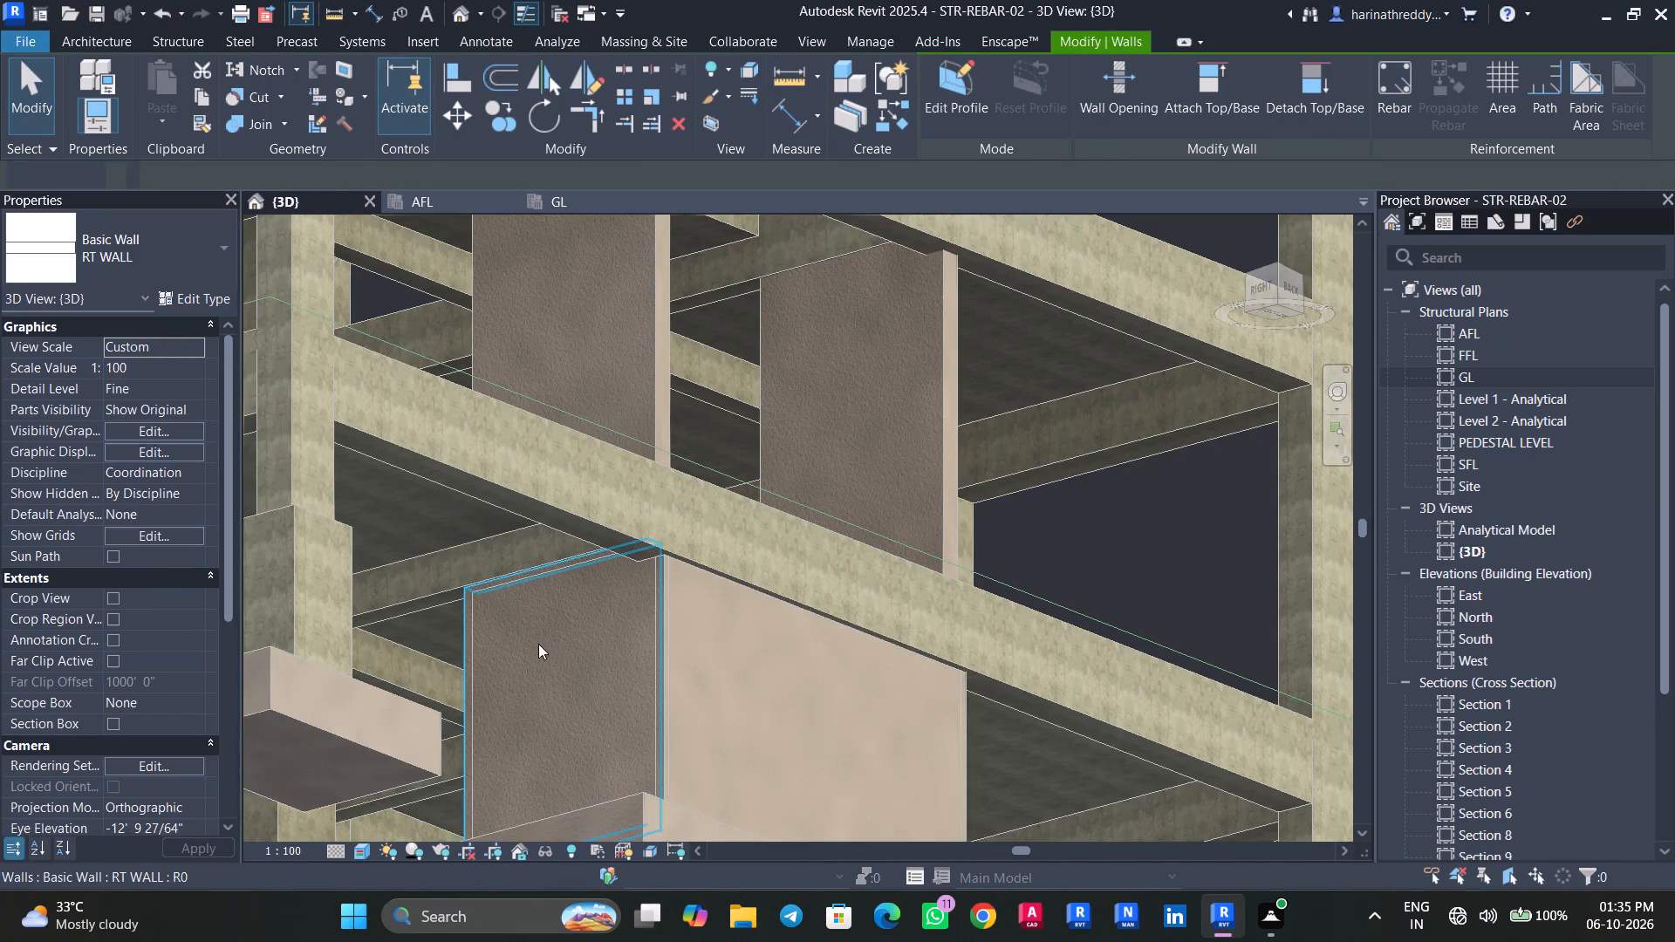
pyautogui.click(787, 649)
pyautogui.click(1303, 276)
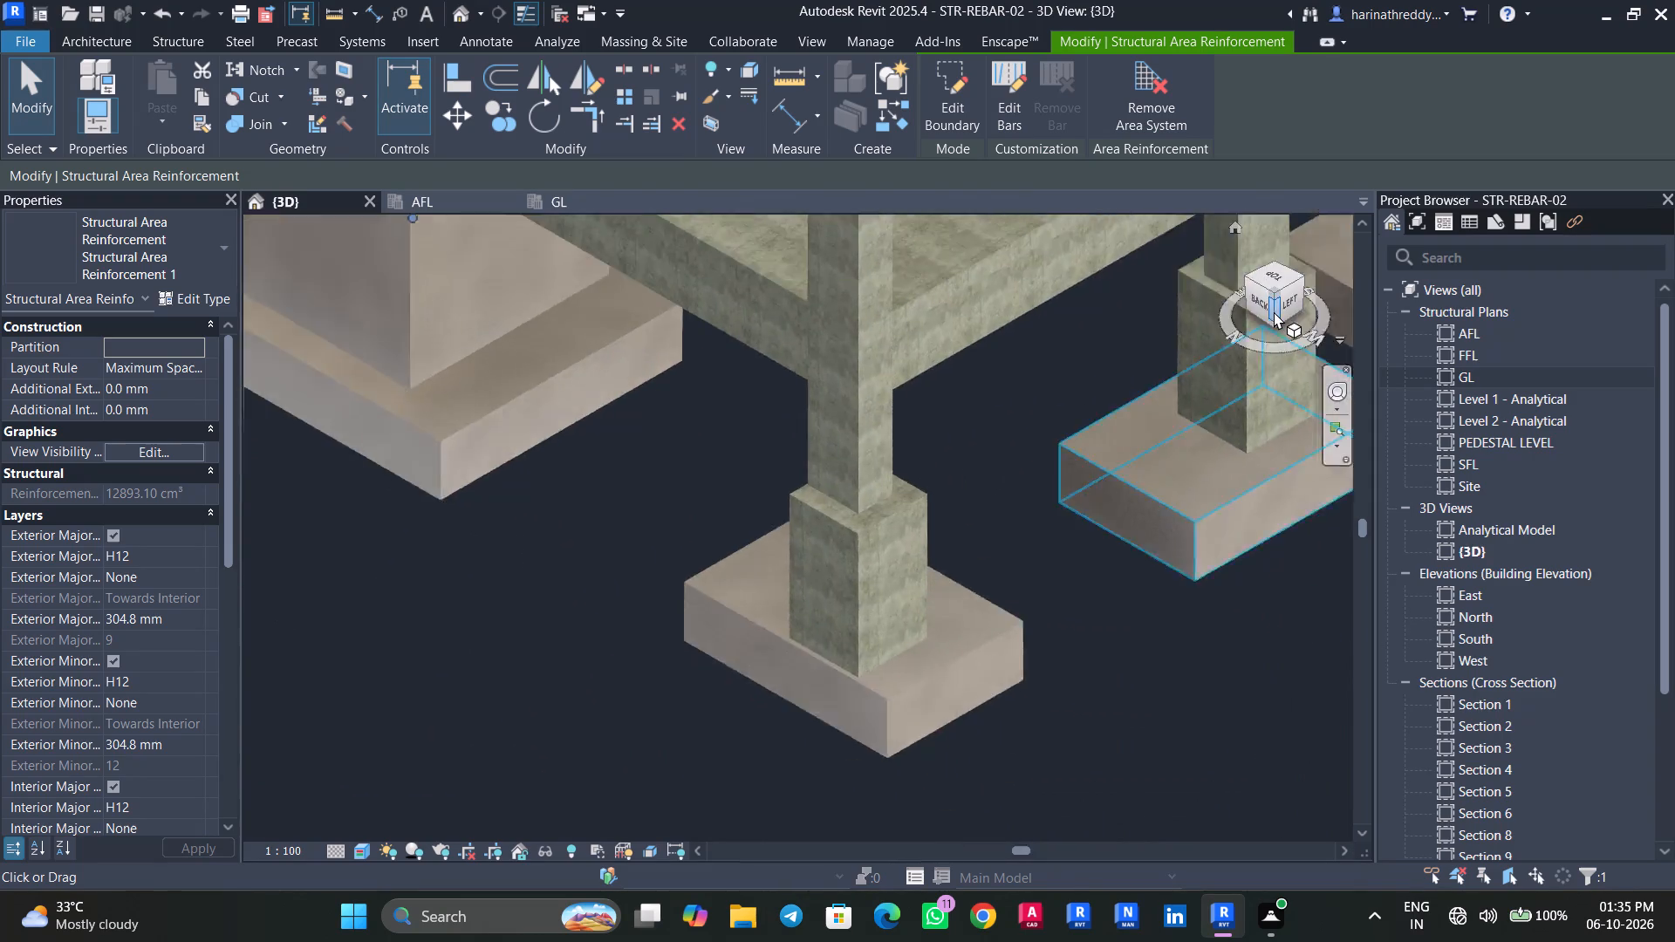
pyautogui.click(1268, 311)
pyautogui.press('Escape')
pyautogui.click(782, 551)
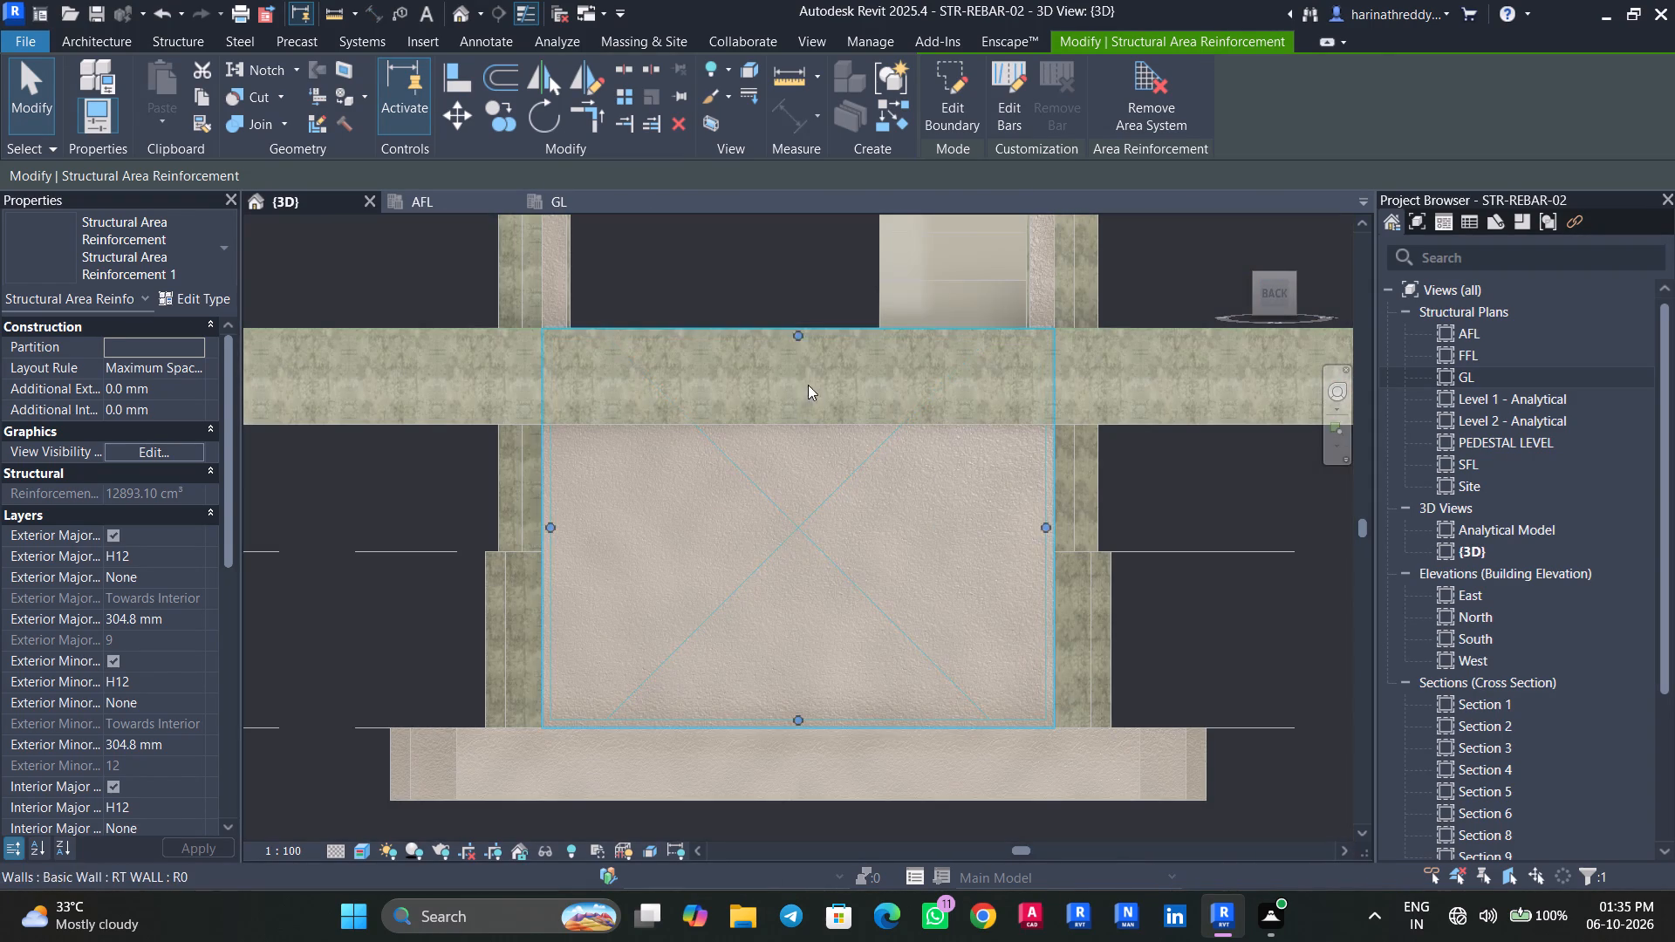
pyautogui.press('Escape')
pyautogui.click(544, 505)
pyautogui.press('Escape')
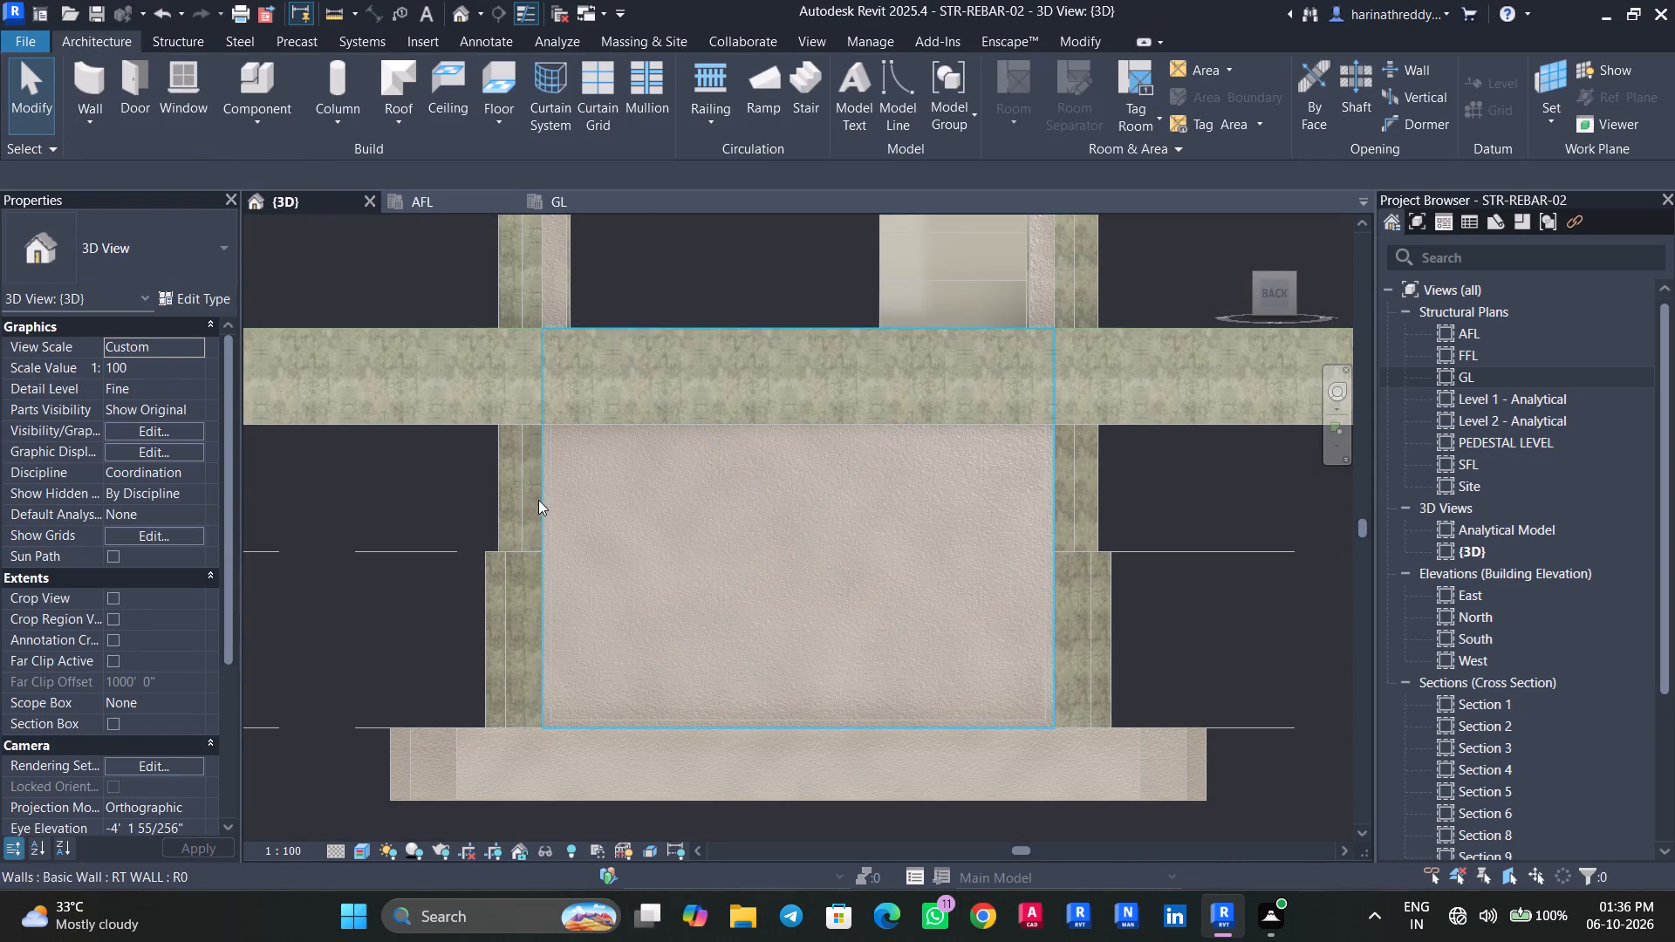
pyautogui.click(543, 500)
pyautogui.moveTo(796, 332); pyautogui.dragTo(794, 423)
pyautogui.press('Escape')
# Lower the top of the back RT wall below GL to the underside of the GL beam.
pyautogui.click(596, 507)
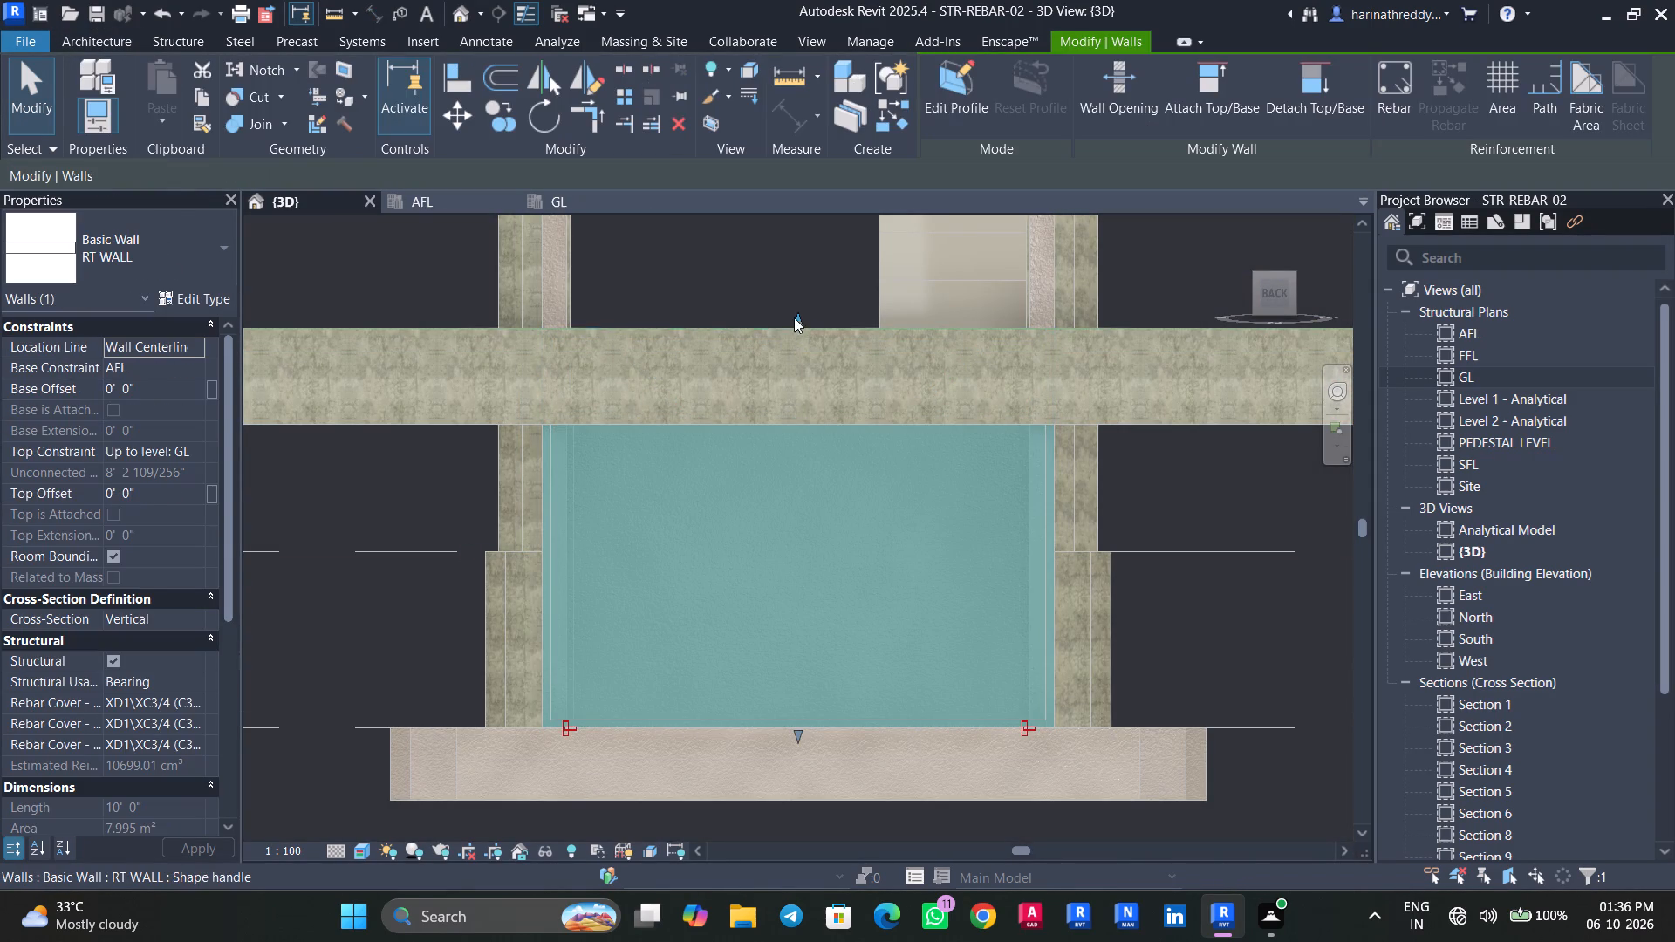
pyautogui.moveTo(794, 317); pyautogui.dragTo(788, 419)
pyautogui.press('Escape')
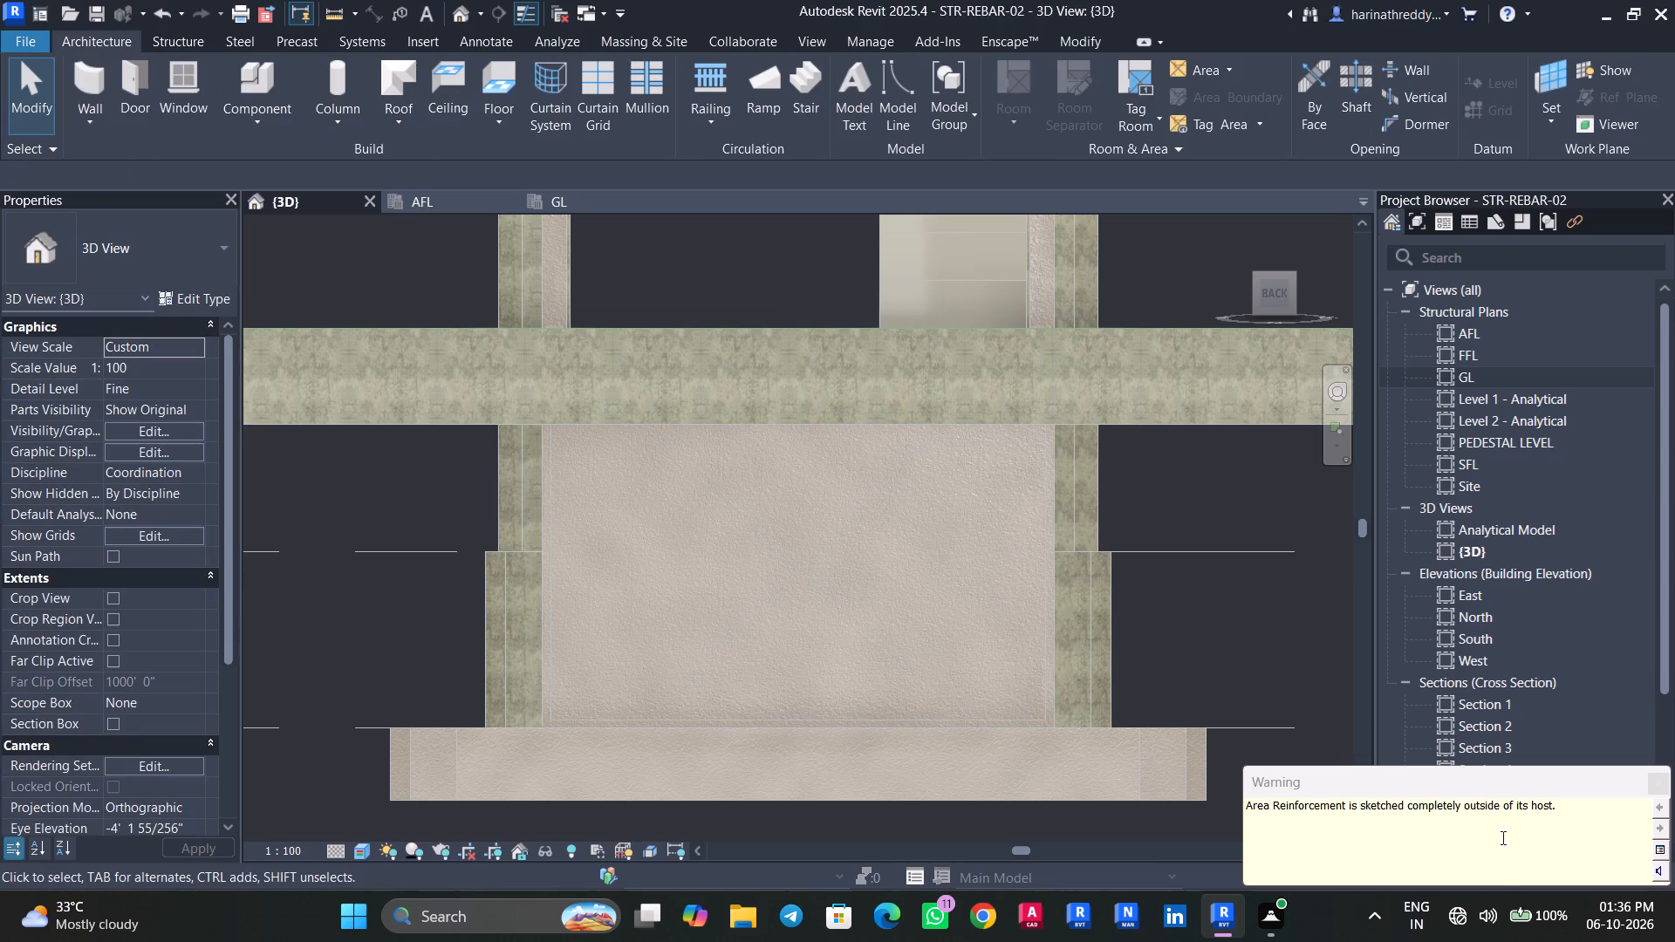
pyautogui.click(1651, 790)
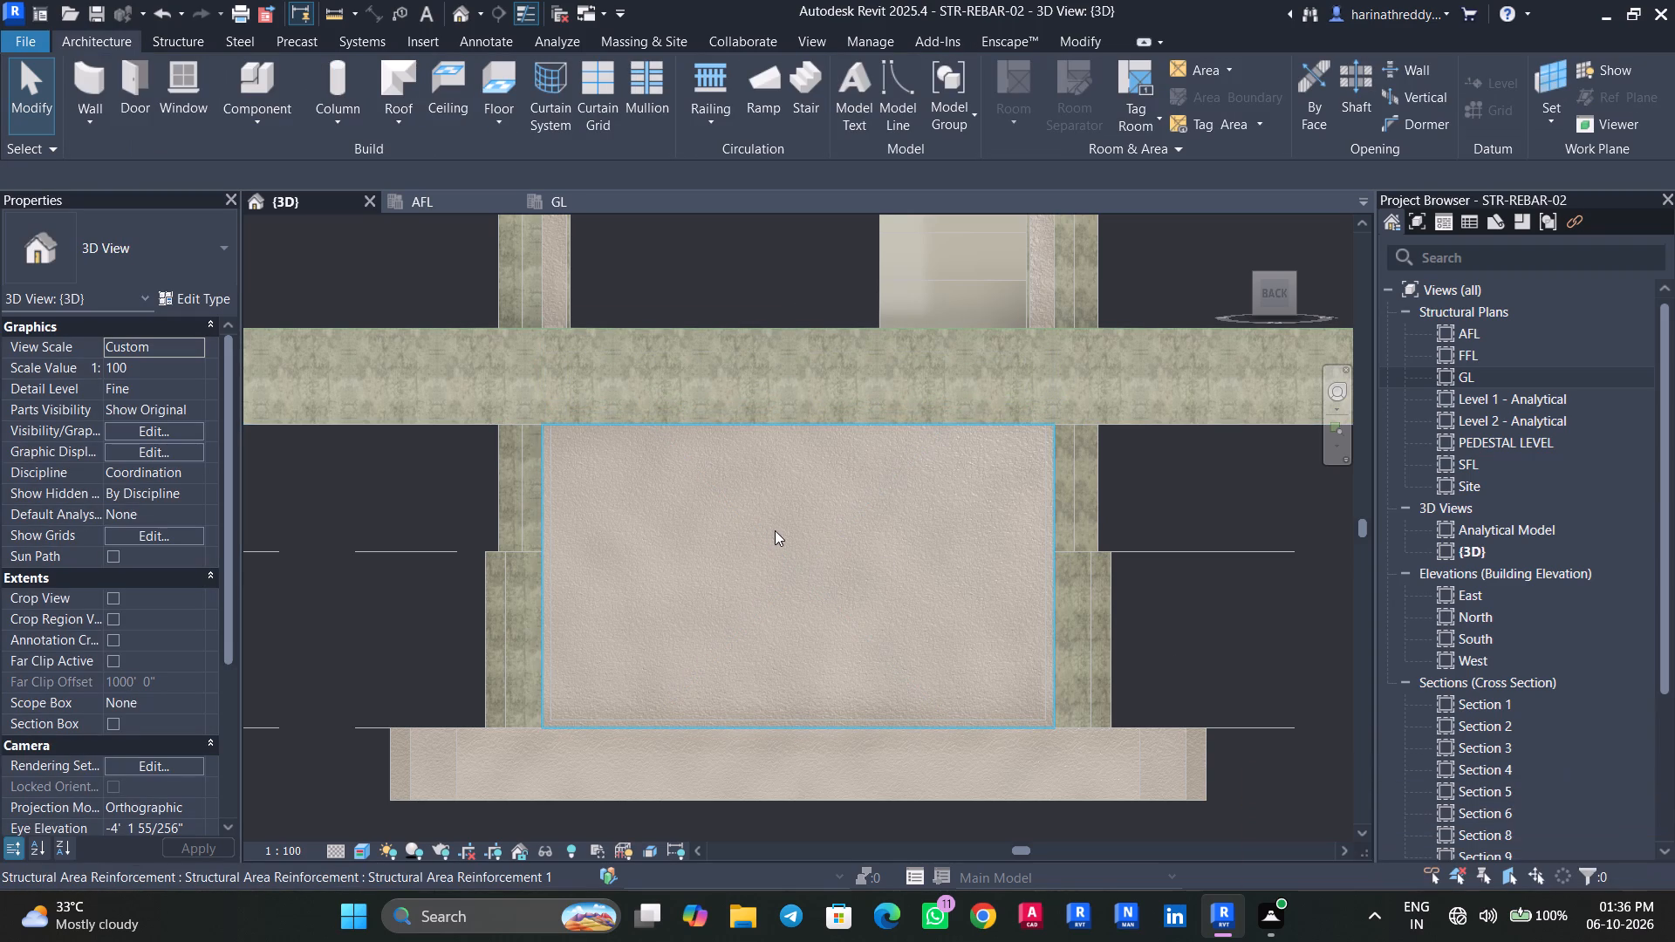
# Pull the top edge of the back wall's area reinforcement slightly down from the underside of the GL beam.
pyautogui.click(800, 570)
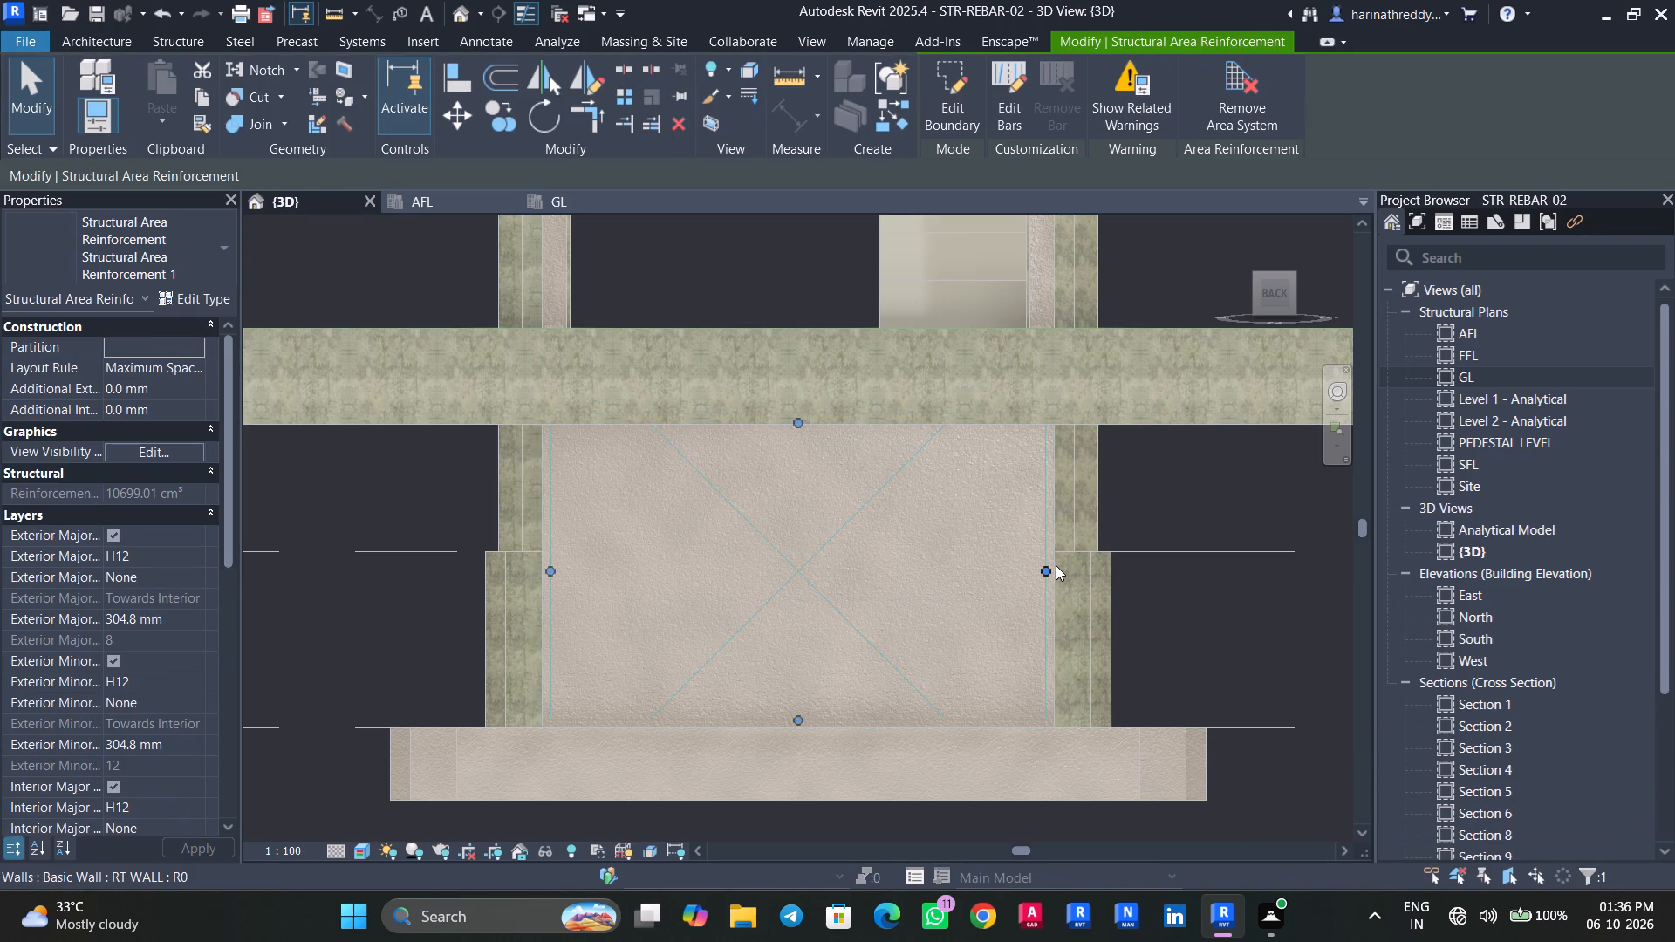
pyautogui.moveTo(802, 428); pyautogui.dragTo(798, 437)
pyautogui.press('Escape')
pyautogui.press('Escape')
# Examine the lower RT walls from several sides and check the constraints of the wall opposite the back one.
pyautogui.keyDown('shift'); pyautogui.moveTo(1190, 657); pyautogui.dragTo(1402, 614, button='middle'); pyautogui.keyUp('shift')
pyautogui.keyDown('shift'); pyautogui.scroll(1, 1317, 607); pyautogui.keyUp('shift')
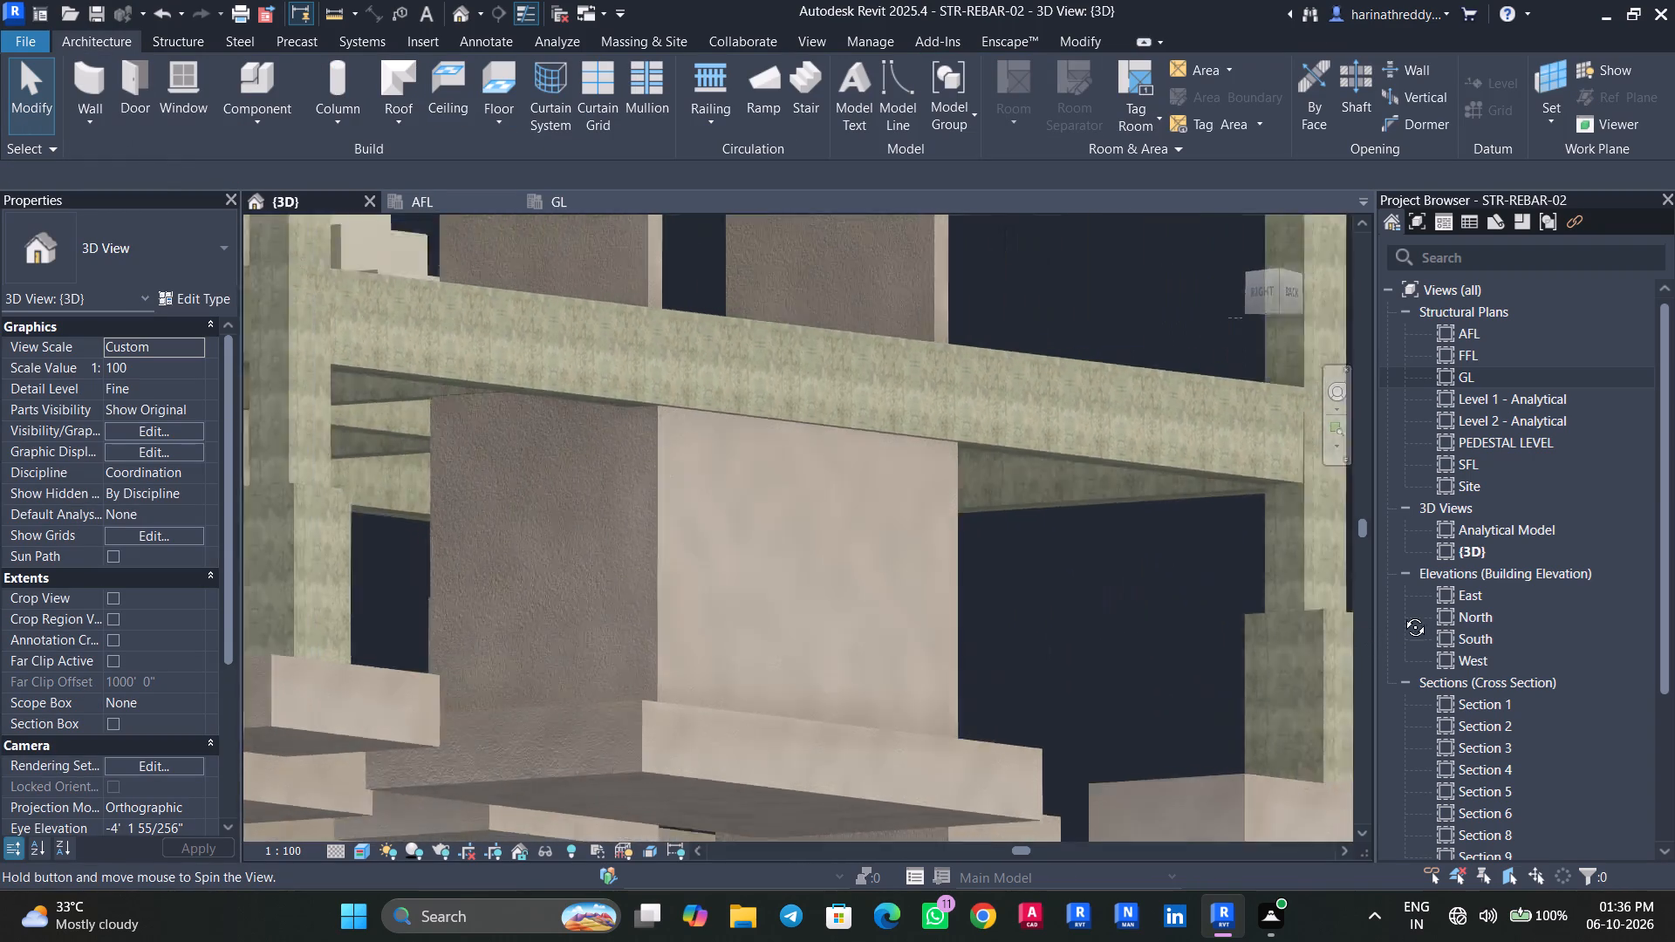
pyautogui.keyDown('shift'); pyautogui.moveTo(1402, 614); pyautogui.dragTo(1147, 786, button='middle'); pyautogui.keyUp('shift')
pyautogui.keyDown('shift'); pyautogui.moveTo(1165, 539); pyautogui.dragTo(1059, 431, button='middle'); pyautogui.keyUp('shift')
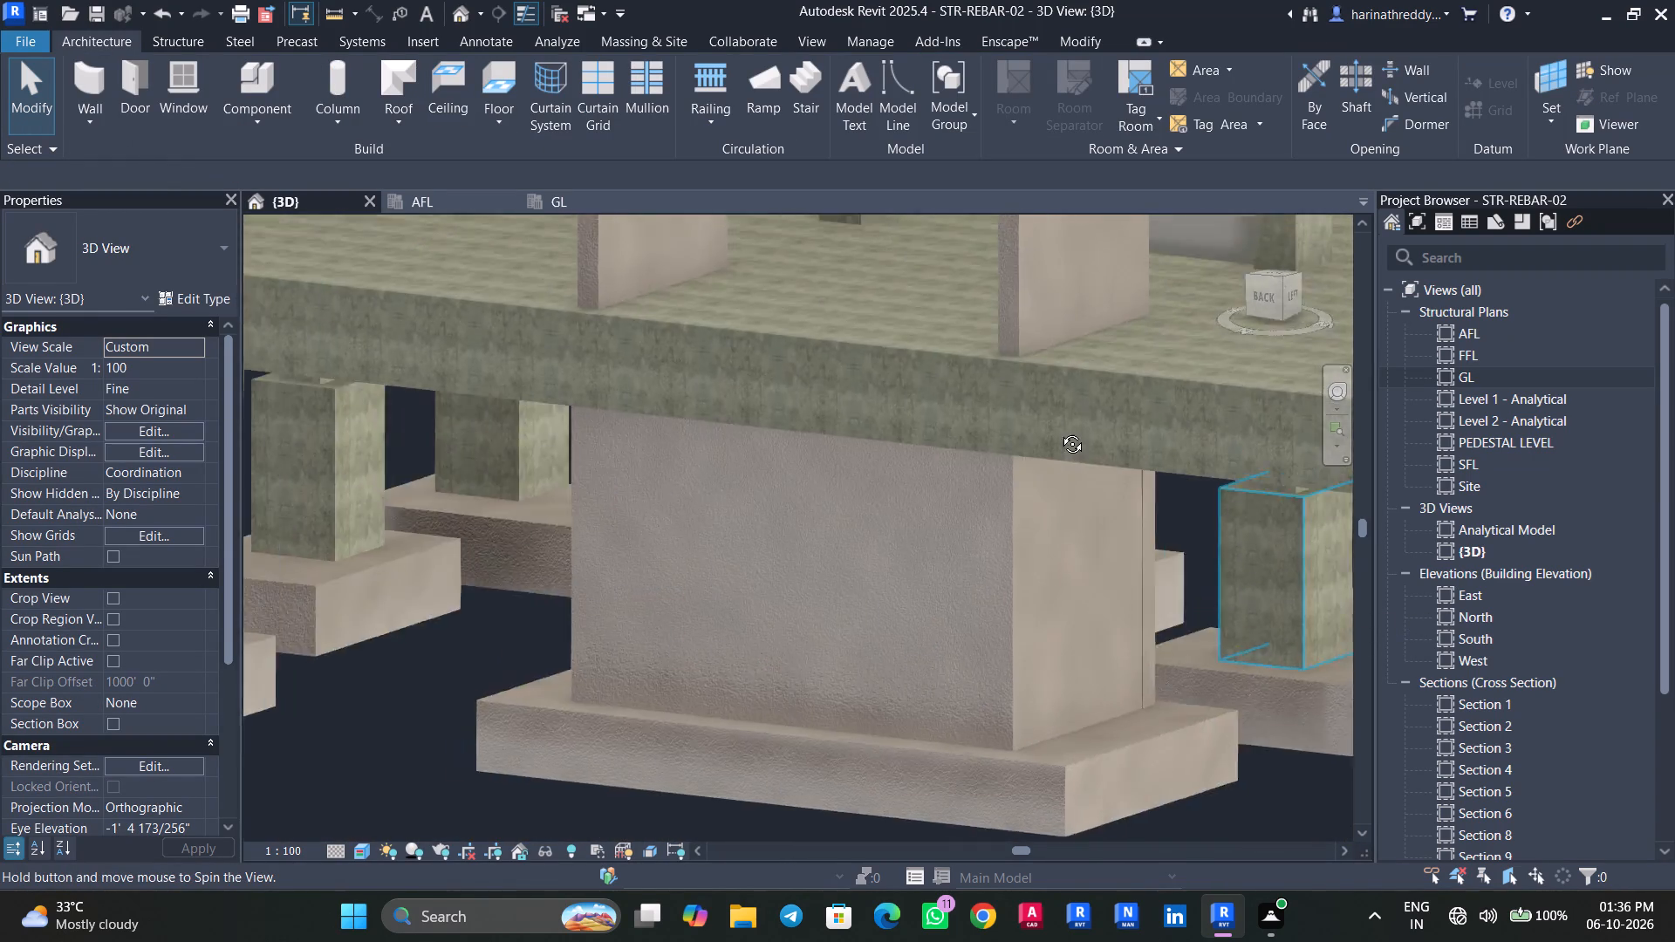
pyautogui.keyDown('shift'); pyautogui.moveTo(1059, 431); pyautogui.dragTo(672, 426, button='middle'); pyautogui.keyUp('shift')
pyautogui.click(749, 556)
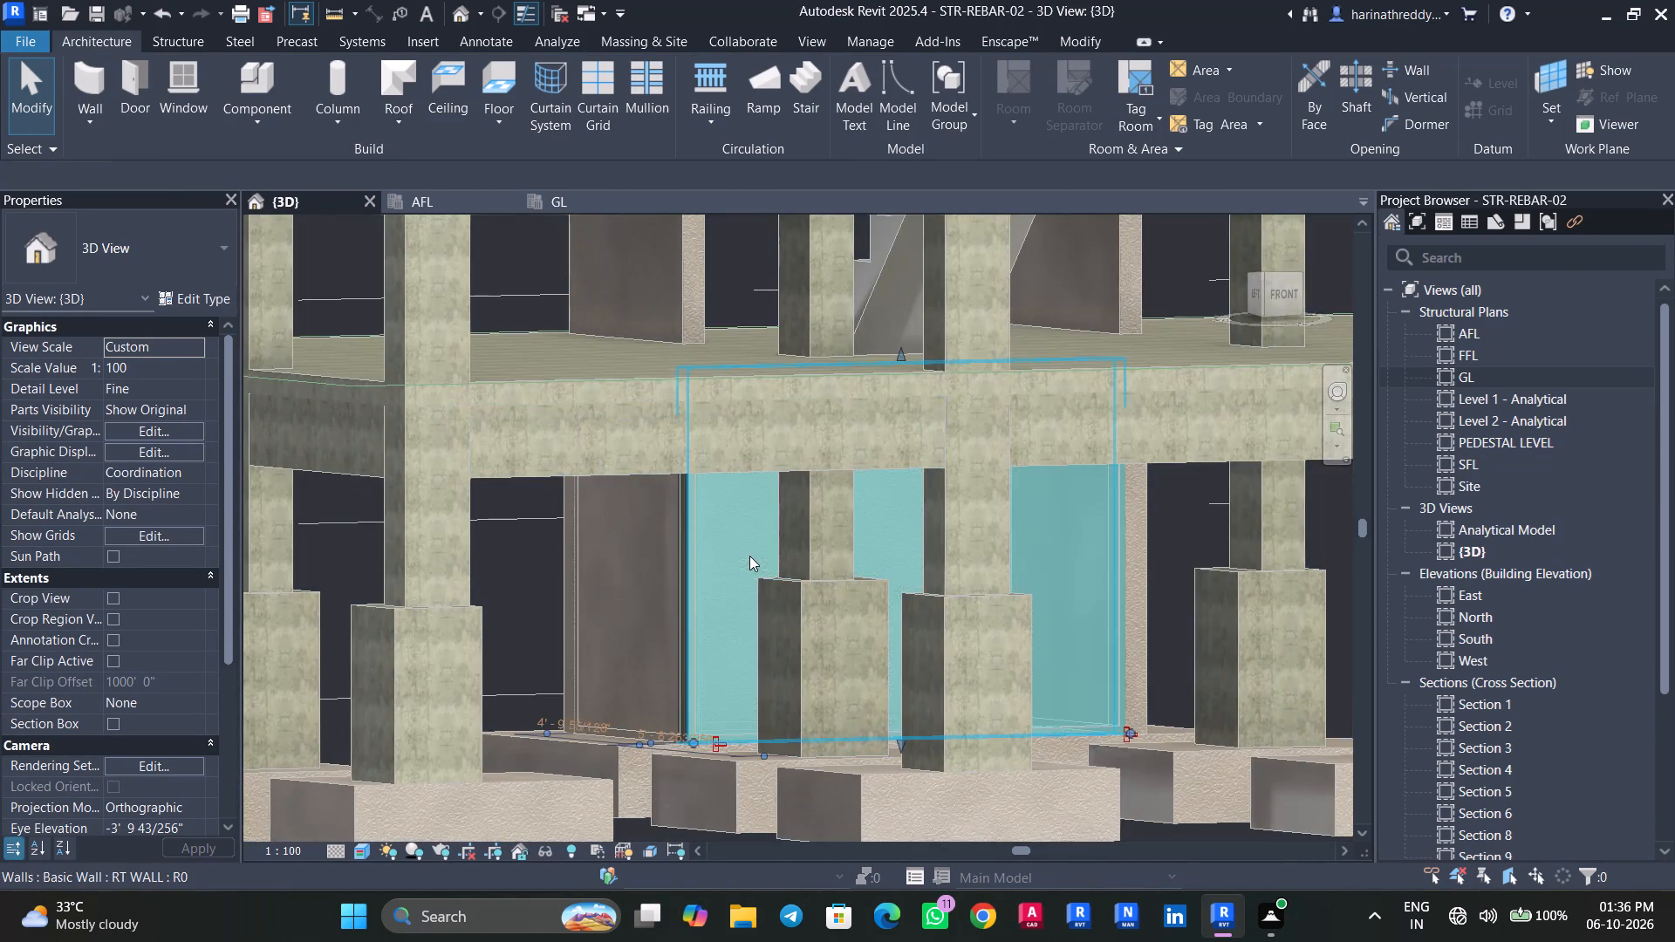
pyautogui.keyDown('shift'); pyautogui.moveTo(742, 551); pyautogui.dragTo(452, 522, button='middle'); pyautogui.keyUp('shift')
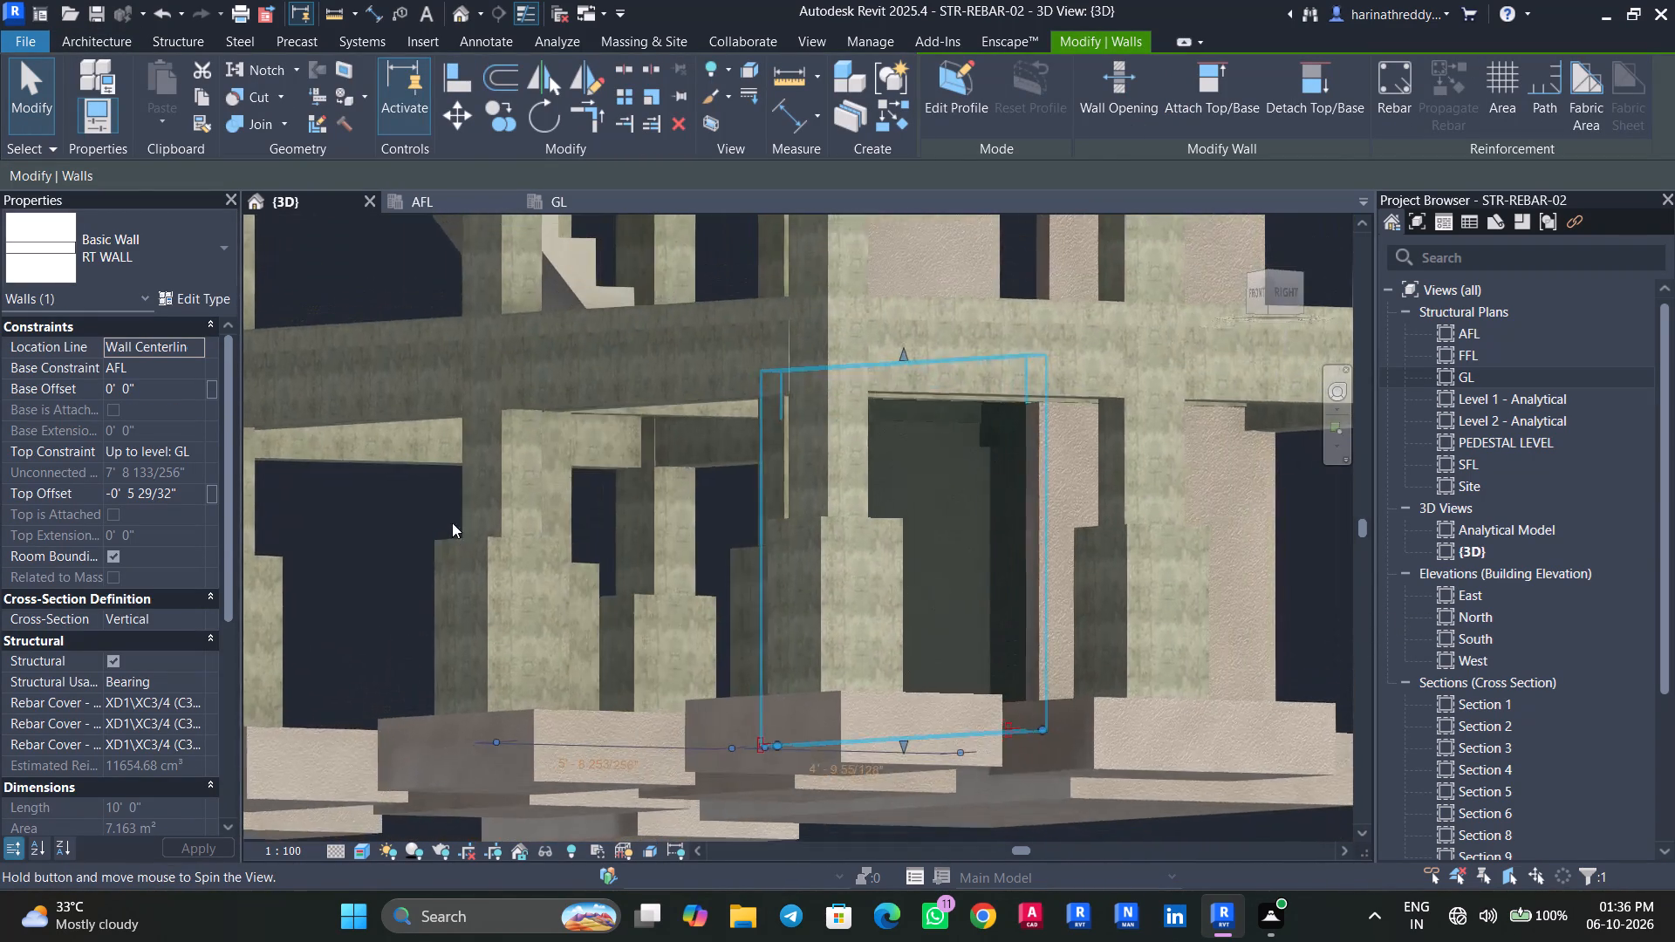
pyautogui.keyDown('shift'); pyautogui.moveTo(452, 522); pyautogui.dragTo(452, 522, button='middle'); pyautogui.keyUp('shift')
pyautogui.press('Escape')
pyautogui.press('Escape')
pyautogui.press('Escape')
pyautogui.keyDown('shift'); pyautogui.moveTo(776, 381); pyautogui.dragTo(866, 622, button='middle'); pyautogui.keyUp('shift')
pyautogui.scroll(-5, 869, 585)
pyautogui.keyDown('shift'); pyautogui.moveTo(878, 591); pyautogui.dragTo(887, 590, button='middle'); pyautogui.keyUp('shift')
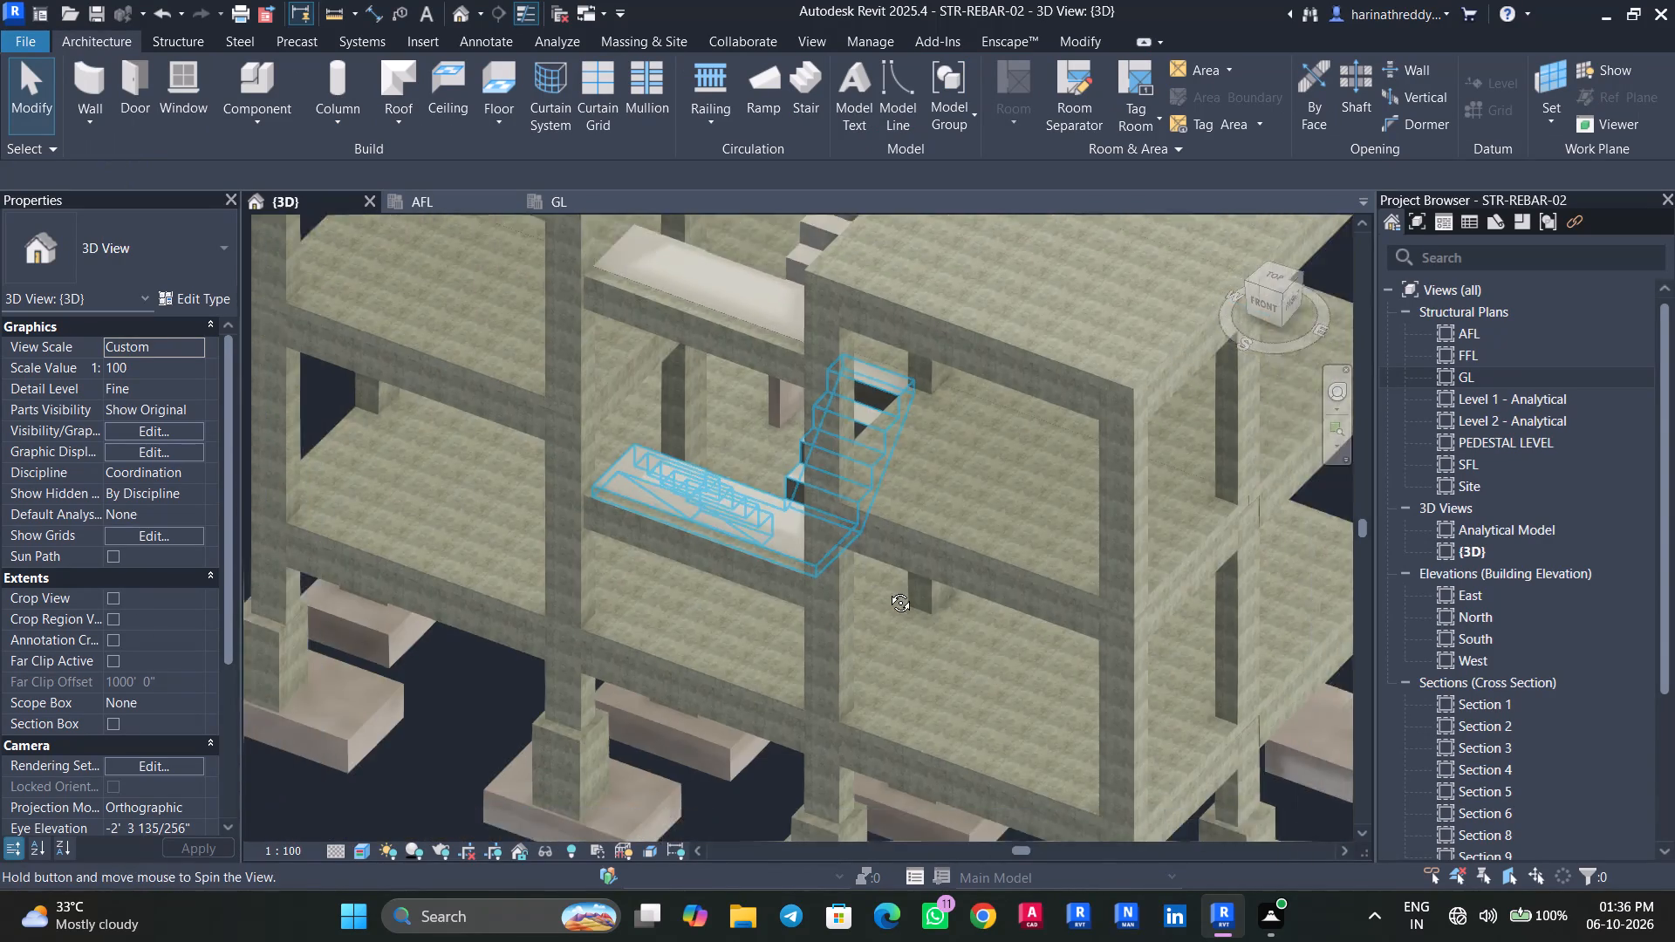
pyautogui.keyDown('shift'); pyautogui.moveTo(887, 590); pyautogui.dragTo(964, 452, button='middle'); pyautogui.keyUp('shift')
# In the GL structural plan, draw a 10'-0" RT WALL along grid A on the back side, from GL up to FFL with base offset 0.
pyautogui.doubleClick(1468, 378)
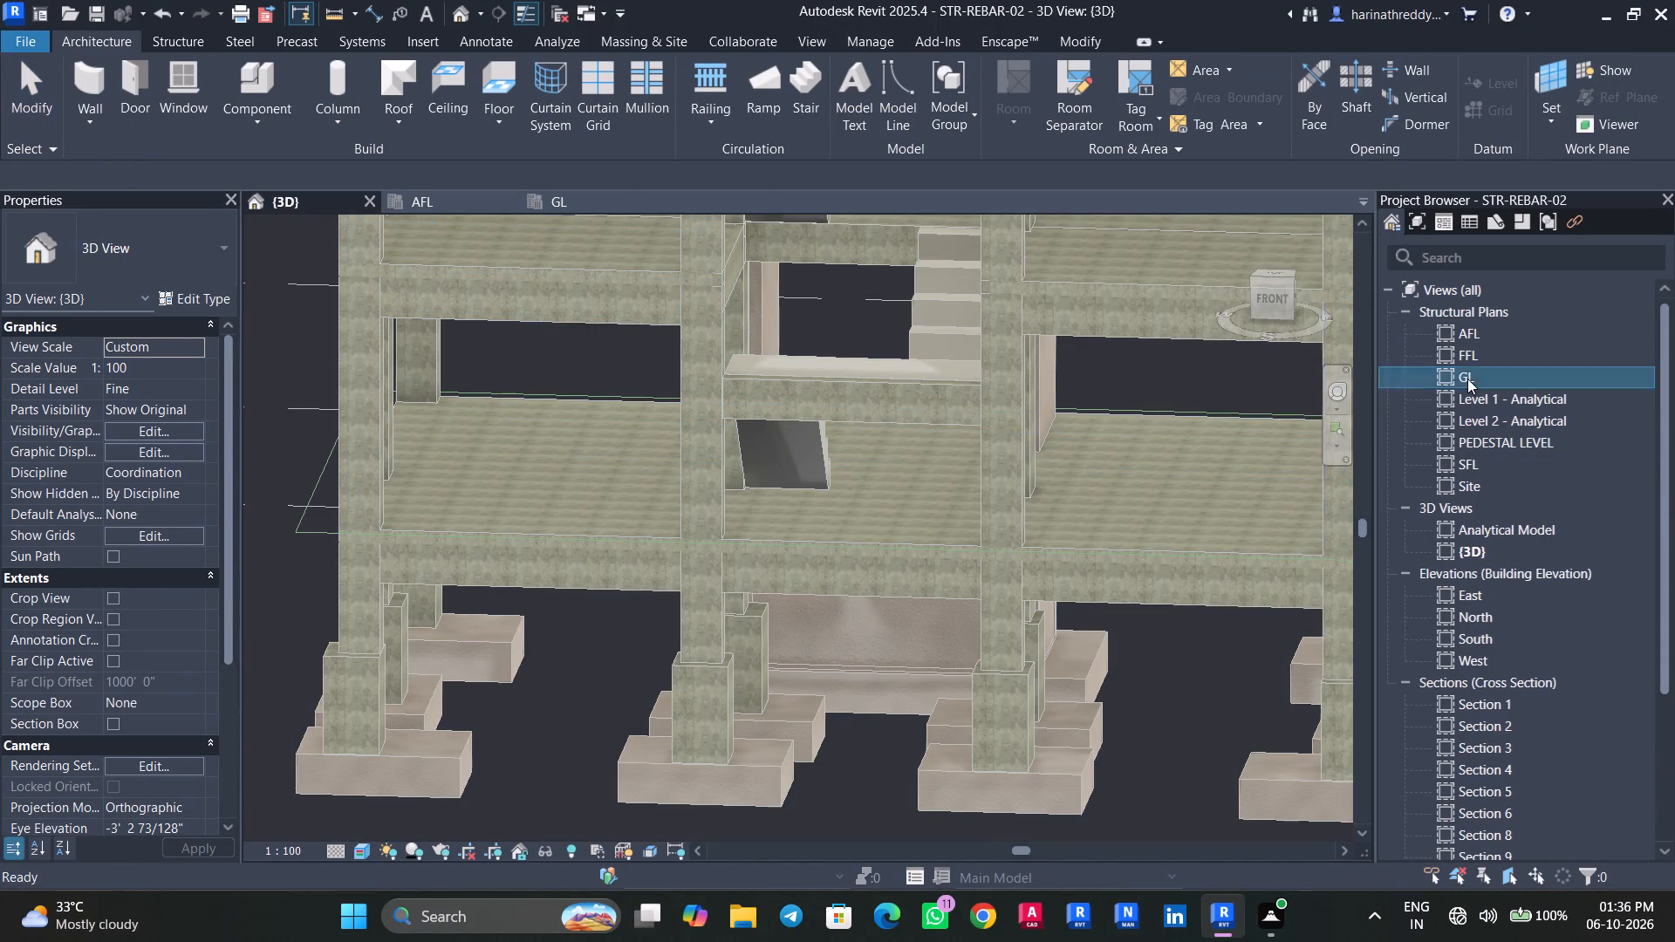
pyautogui.scroll(-3, 790, 532)
pyautogui.click(788, 495)
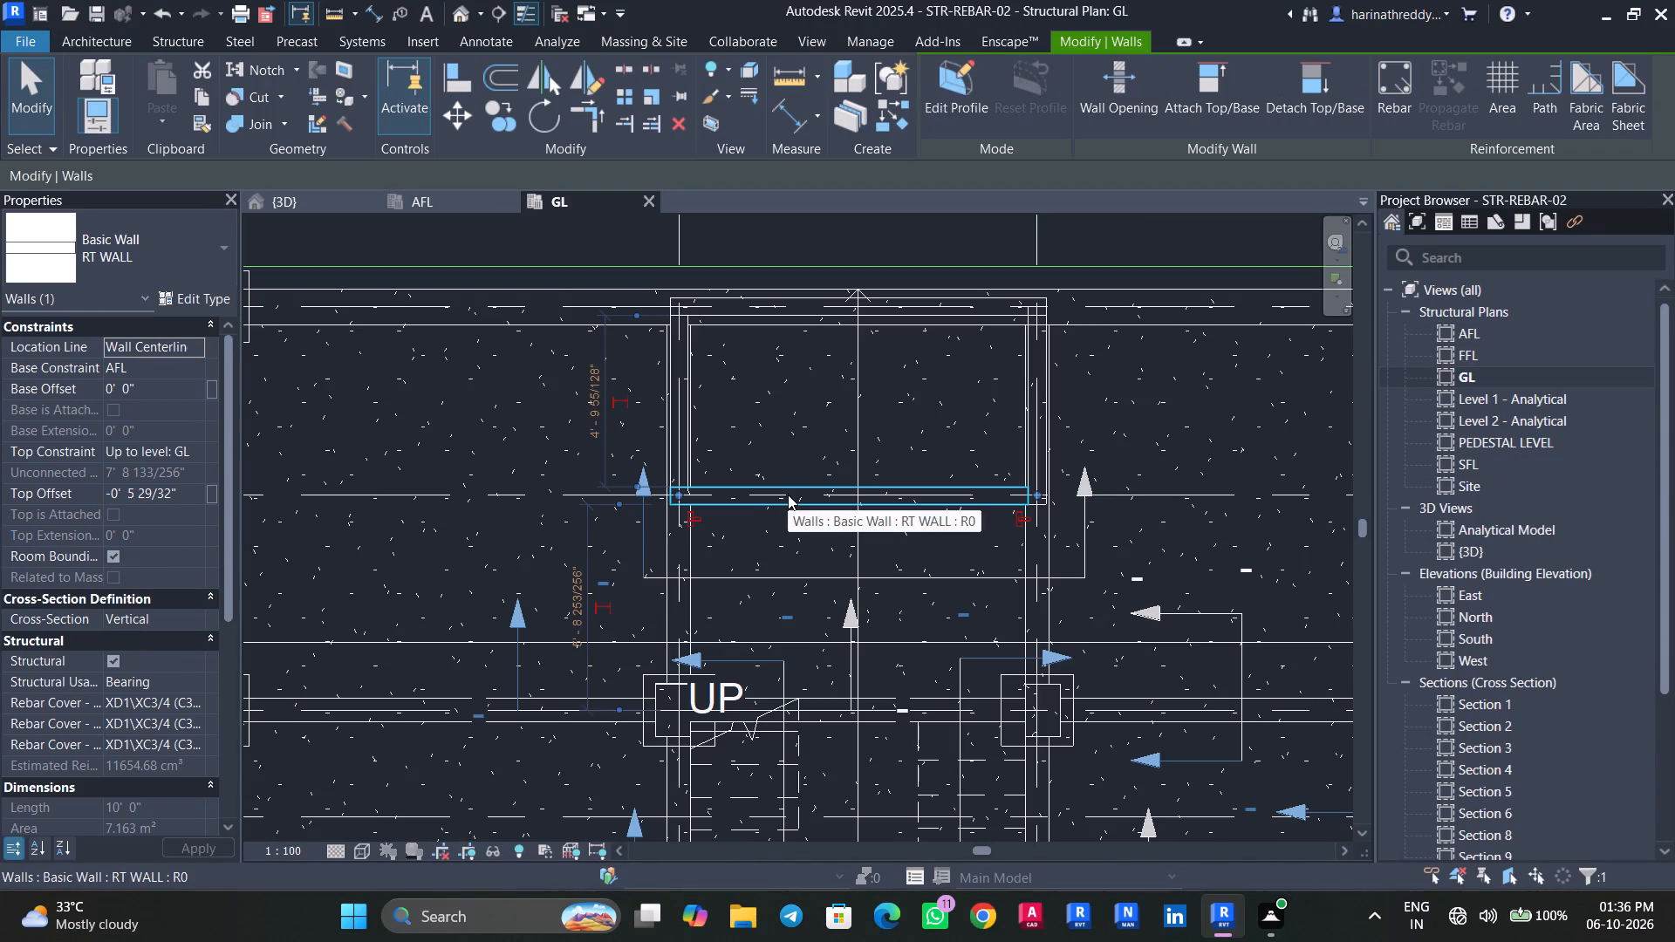
pyautogui.scroll(3, 768, 412)
pyautogui.moveTo(768, 412); pyautogui.dragTo(750, 524, button='middle')
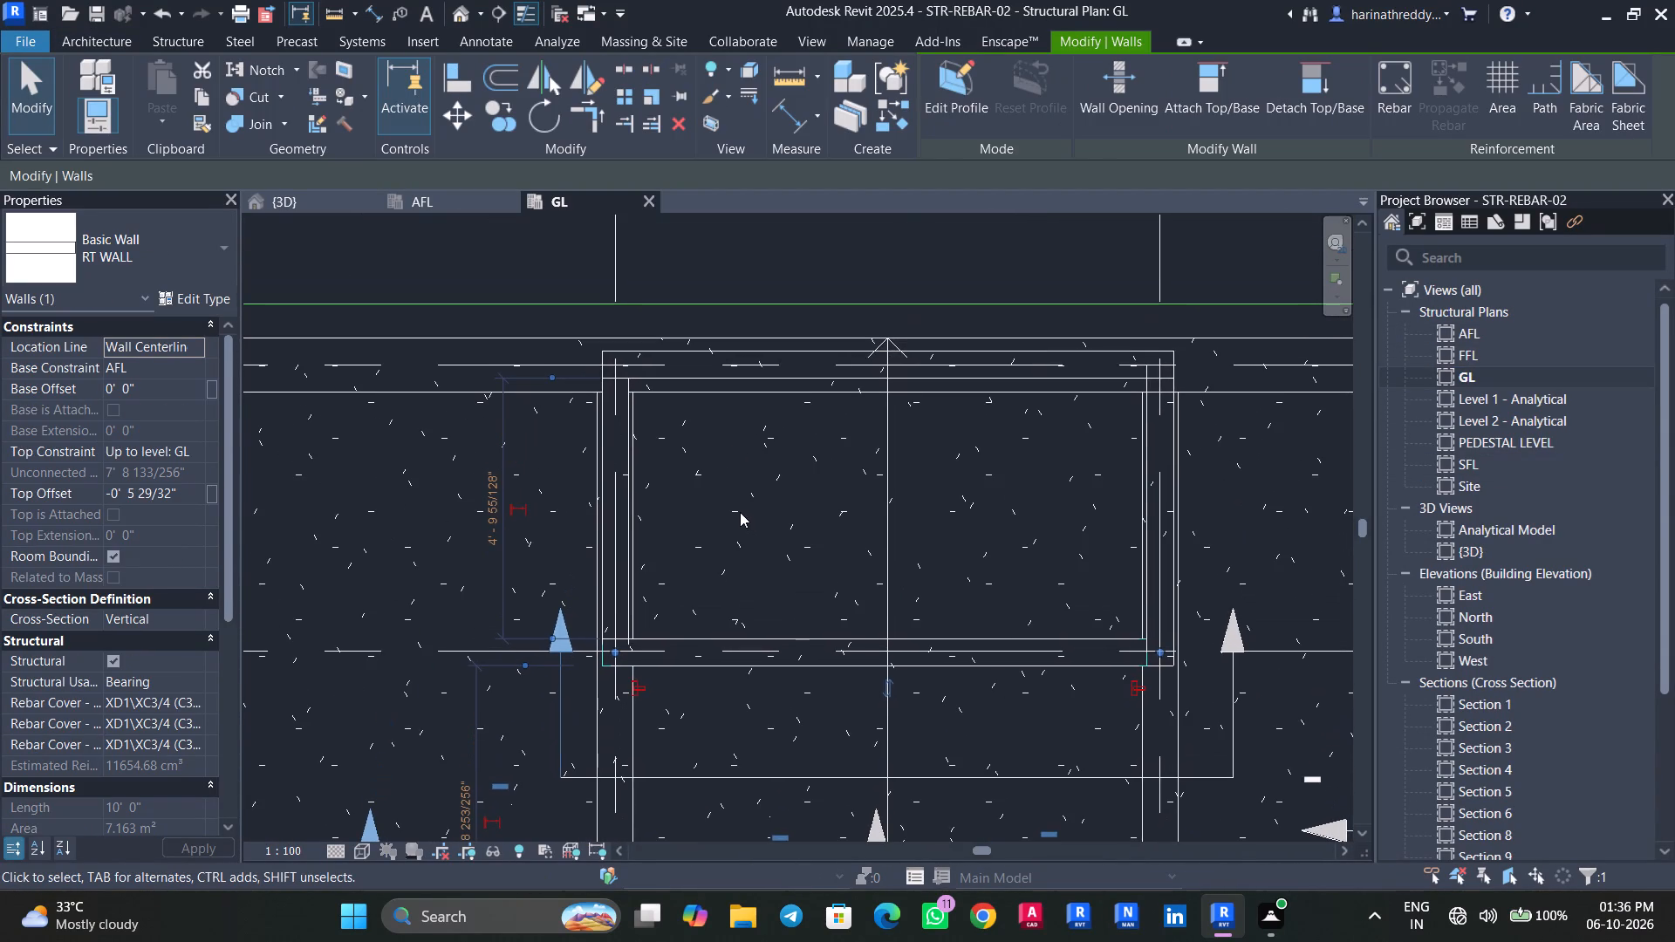
pyautogui.press('Escape')
pyautogui.write('WA')
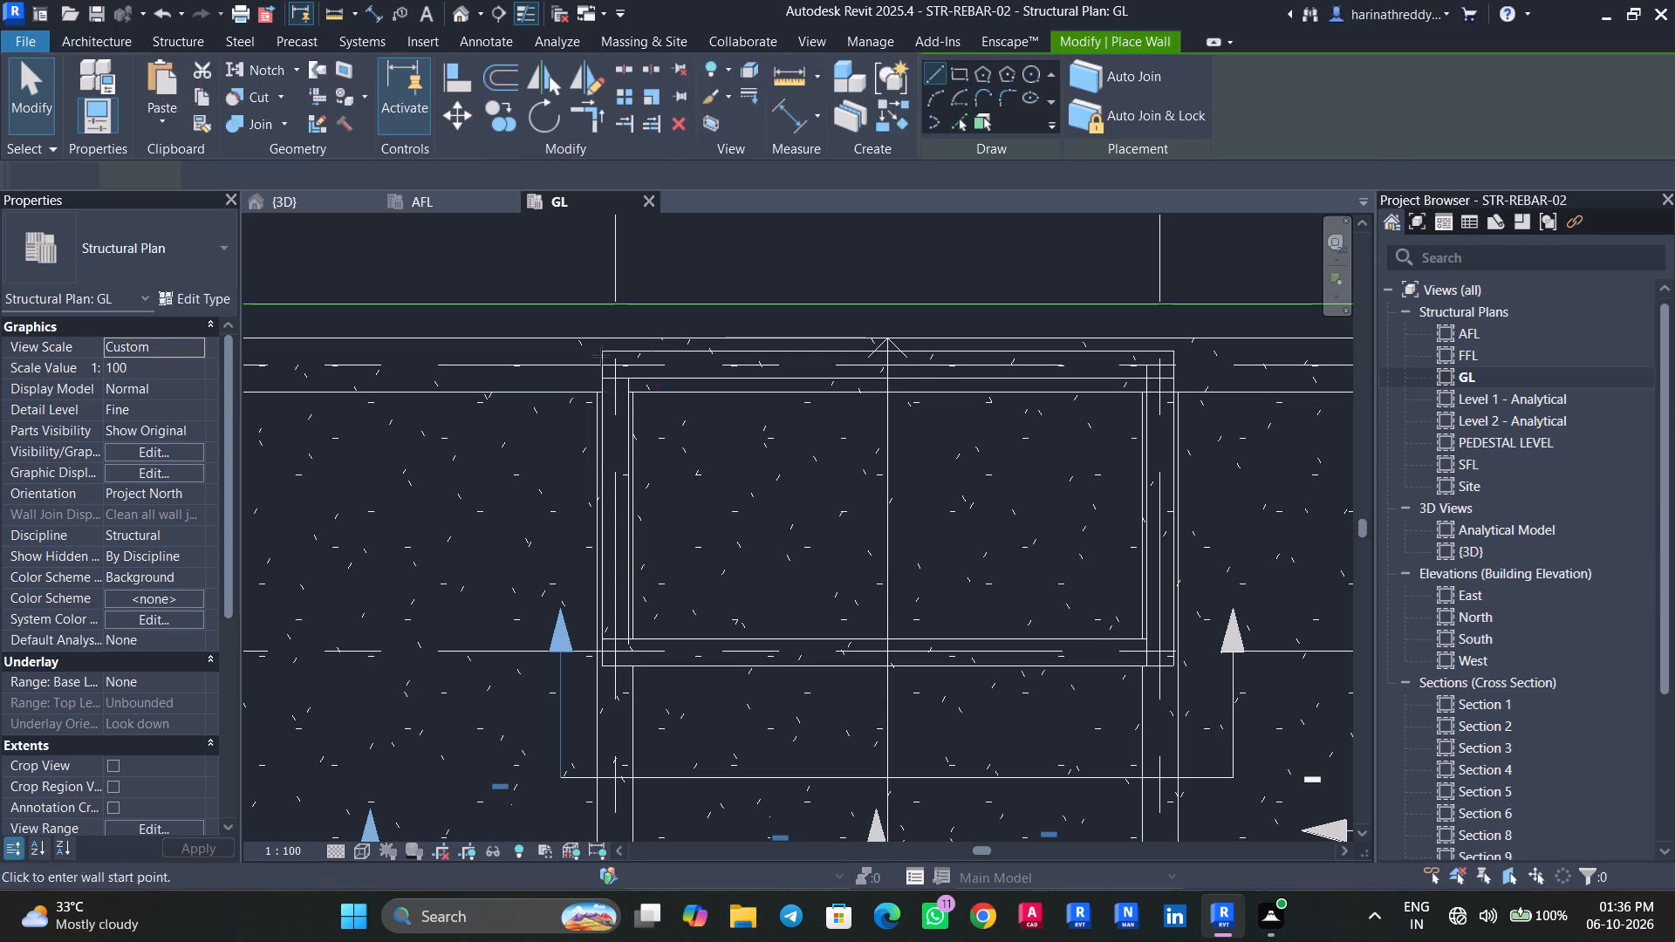
pyautogui.scroll(4, 618, 370)
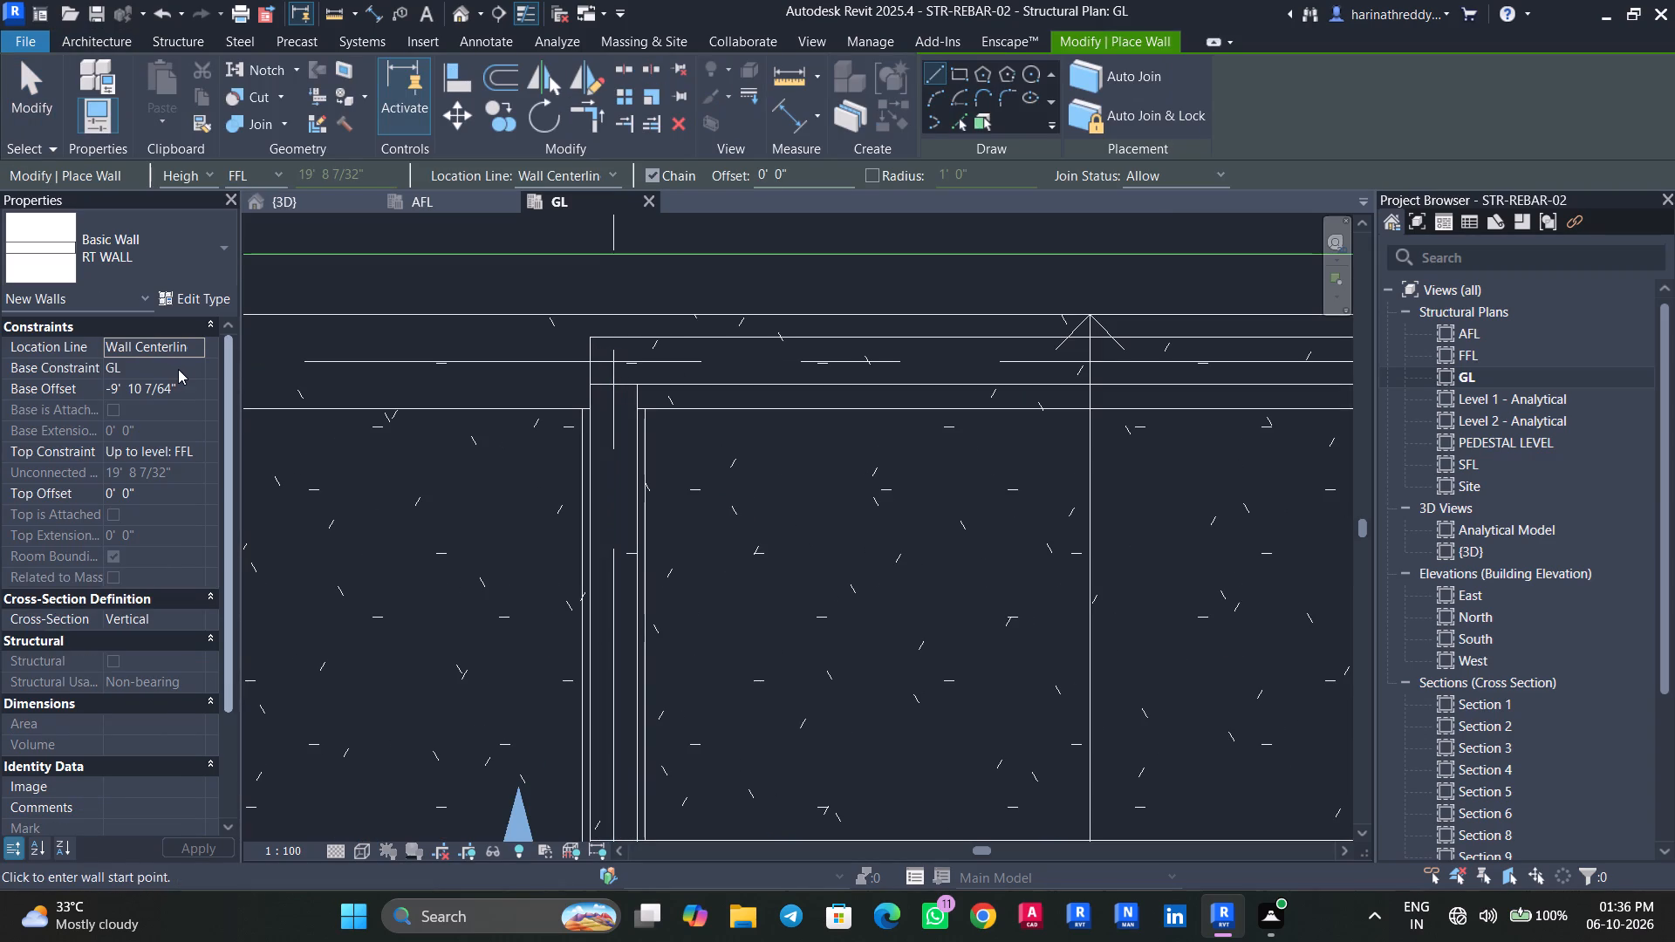
pyautogui.click(184, 394)
pyautogui.moveTo(187, 390); pyautogui.dragTo(48, 398)
pyautogui.write('0.')
pyautogui.press('Return')
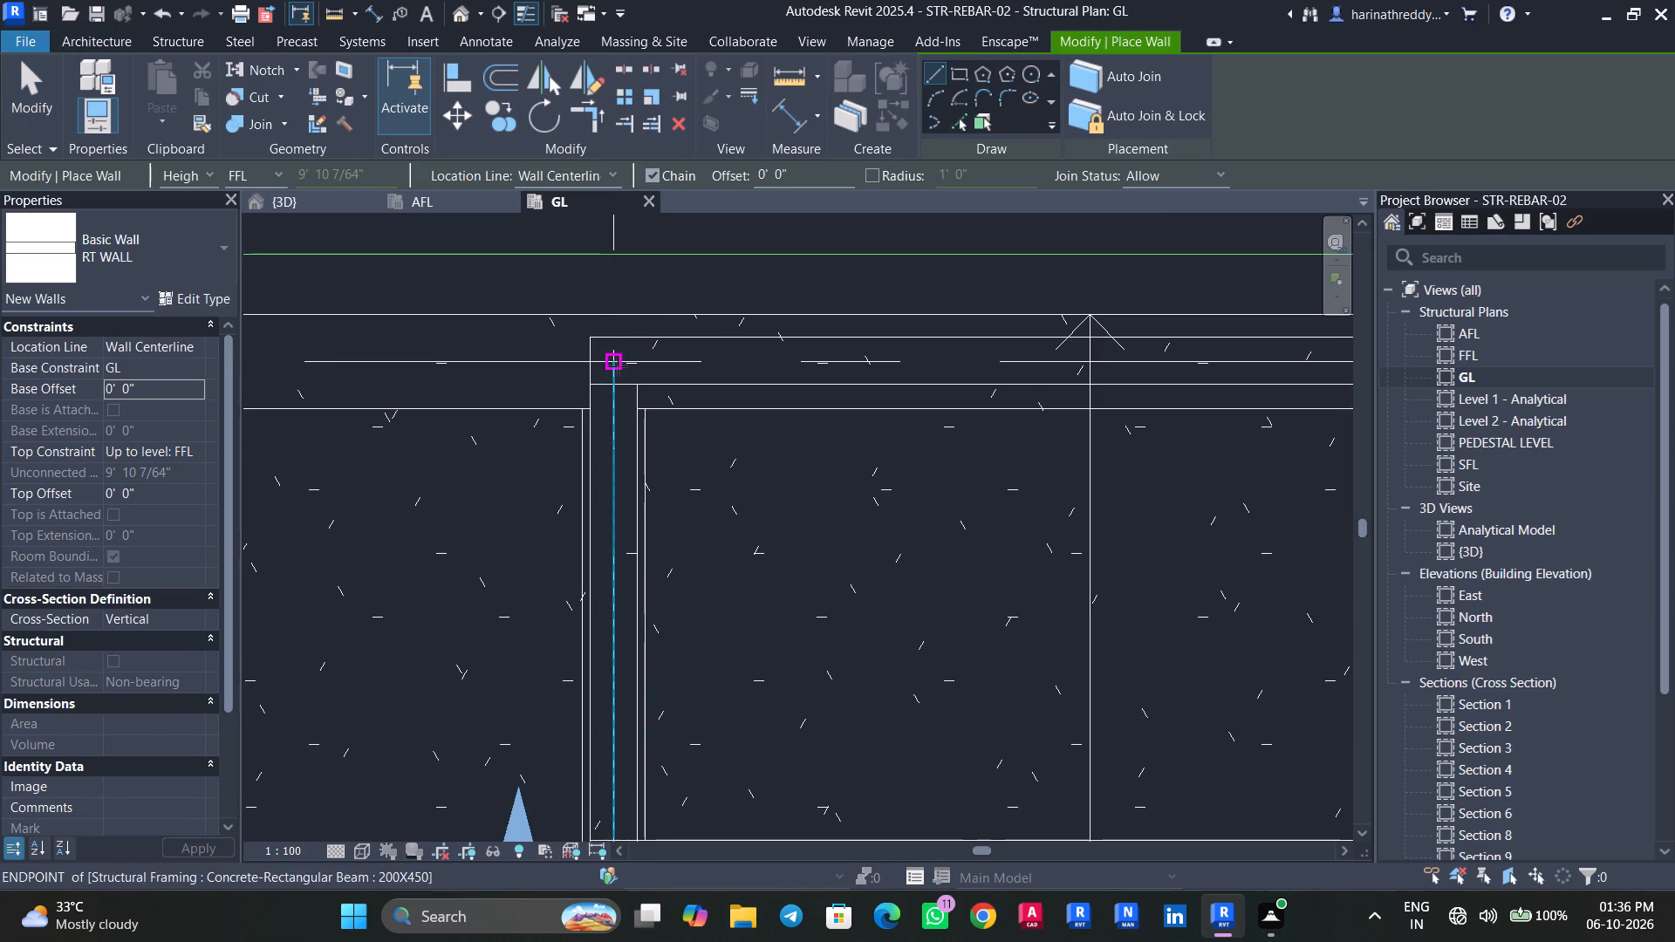
pyautogui.click(618, 366)
pyautogui.moveTo(929, 385); pyautogui.dragTo(470, 392, button='middle')
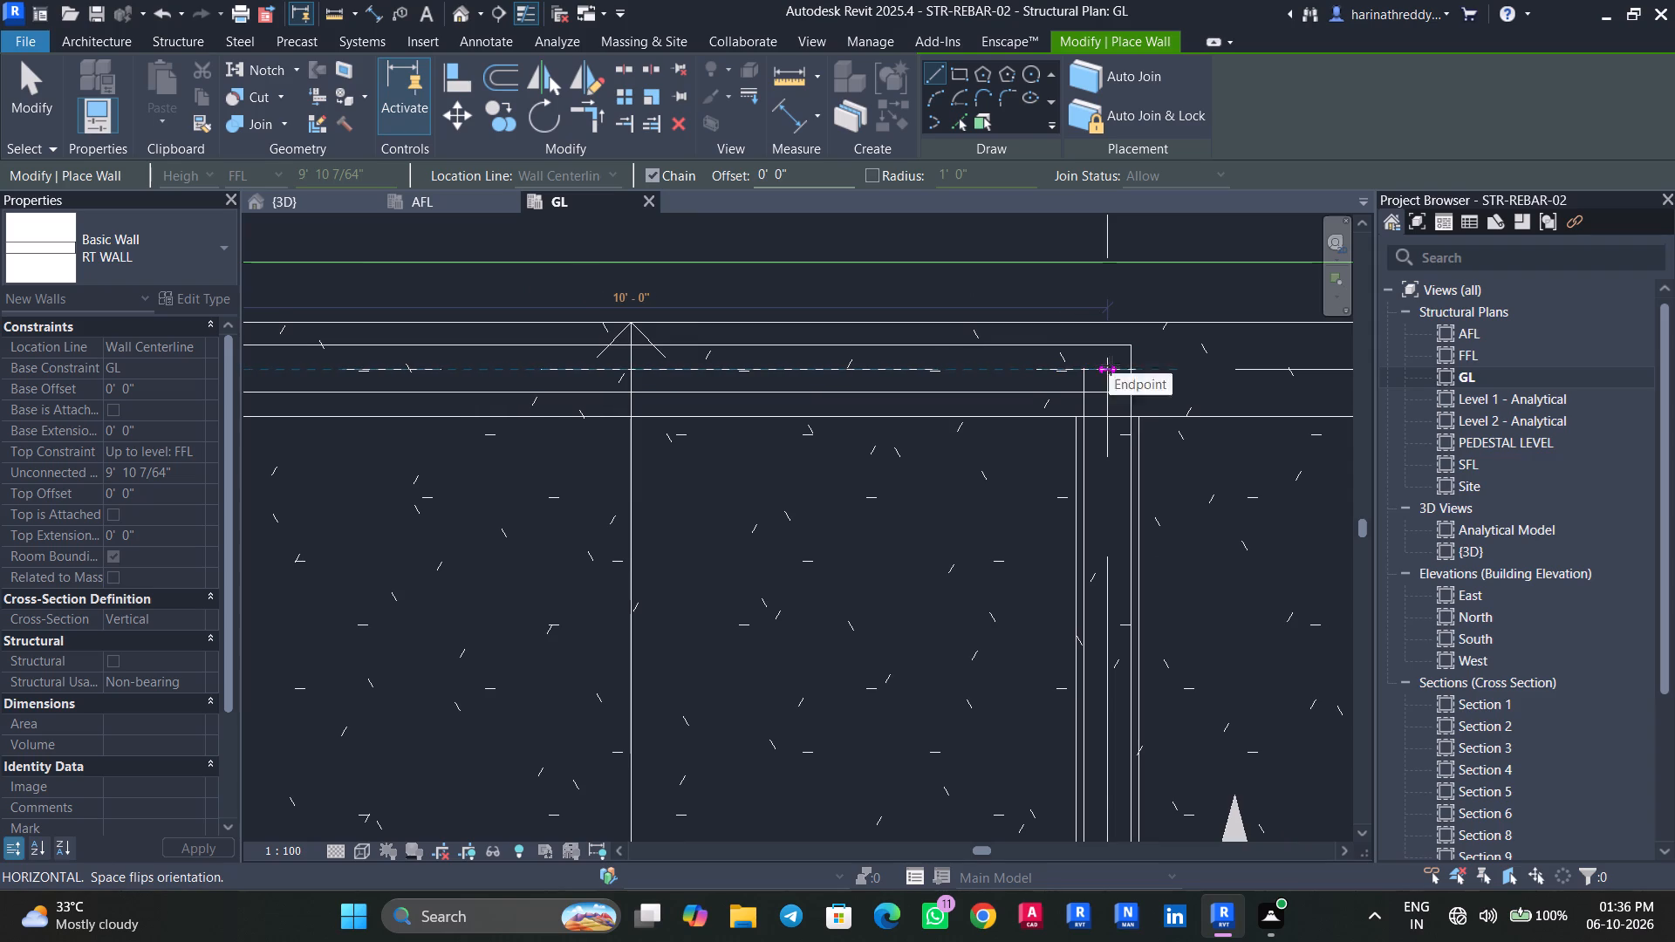
pyautogui.scroll(10, 1107, 372)
pyautogui.scroll(-3, 1107, 364)
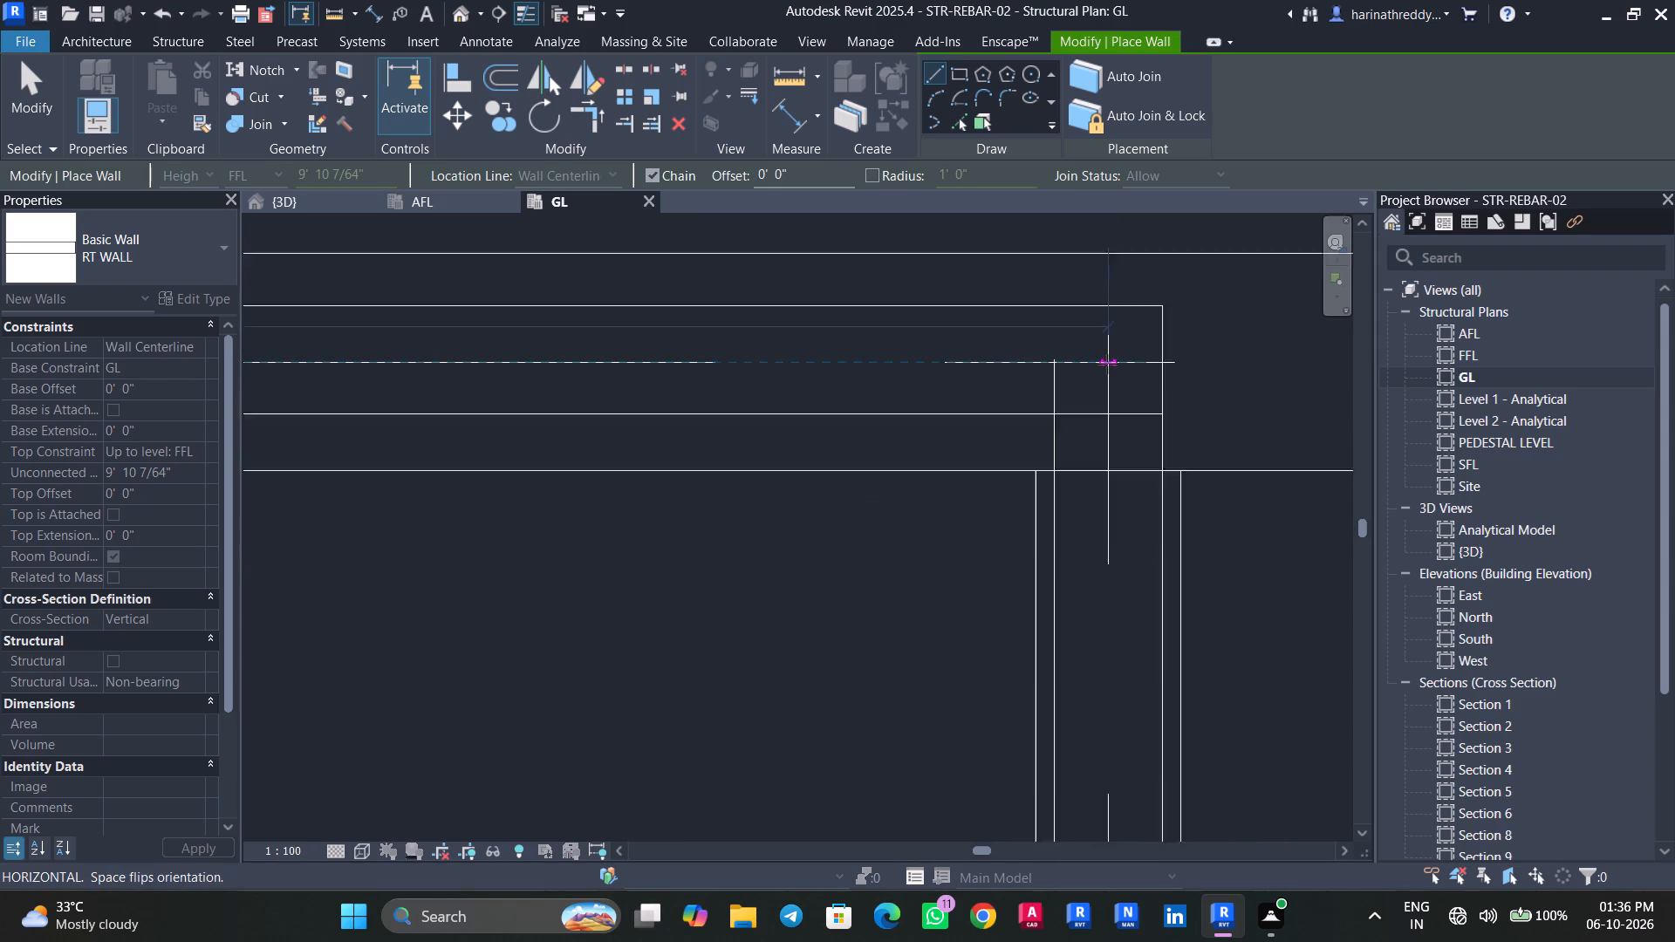
pyautogui.scroll(-8, 1107, 364)
pyautogui.scroll(5, 1107, 364)
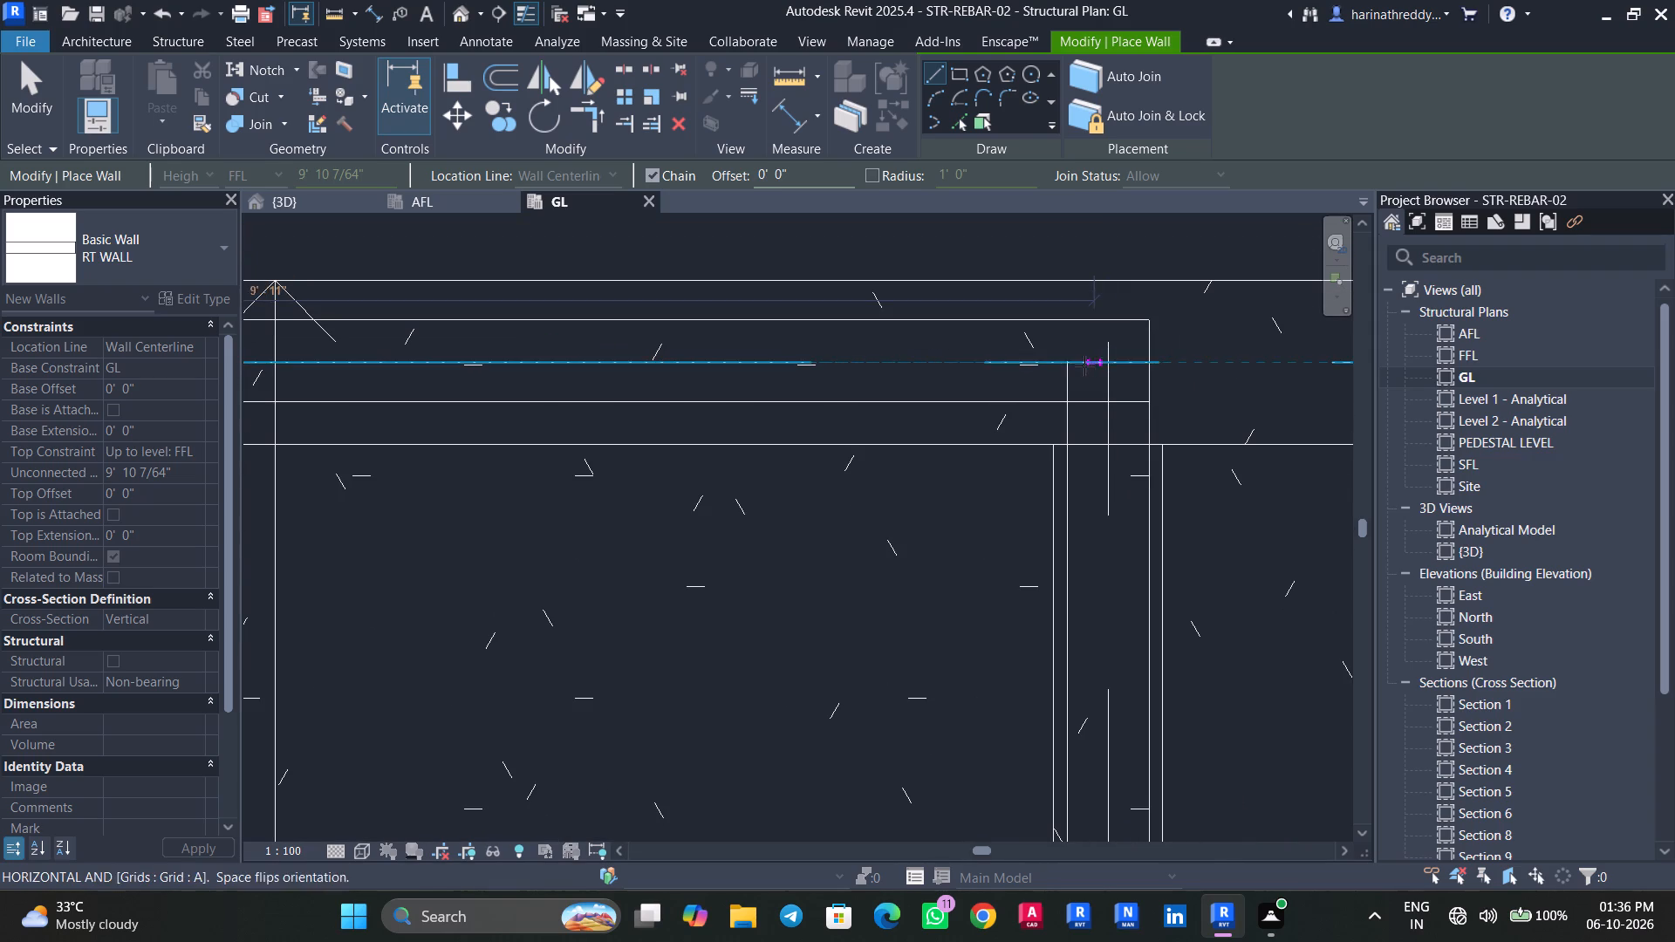
pyautogui.scroll(15, 1110, 364)
pyautogui.scroll(-1, 1110, 361)
pyautogui.scroll(2, 1110, 361)
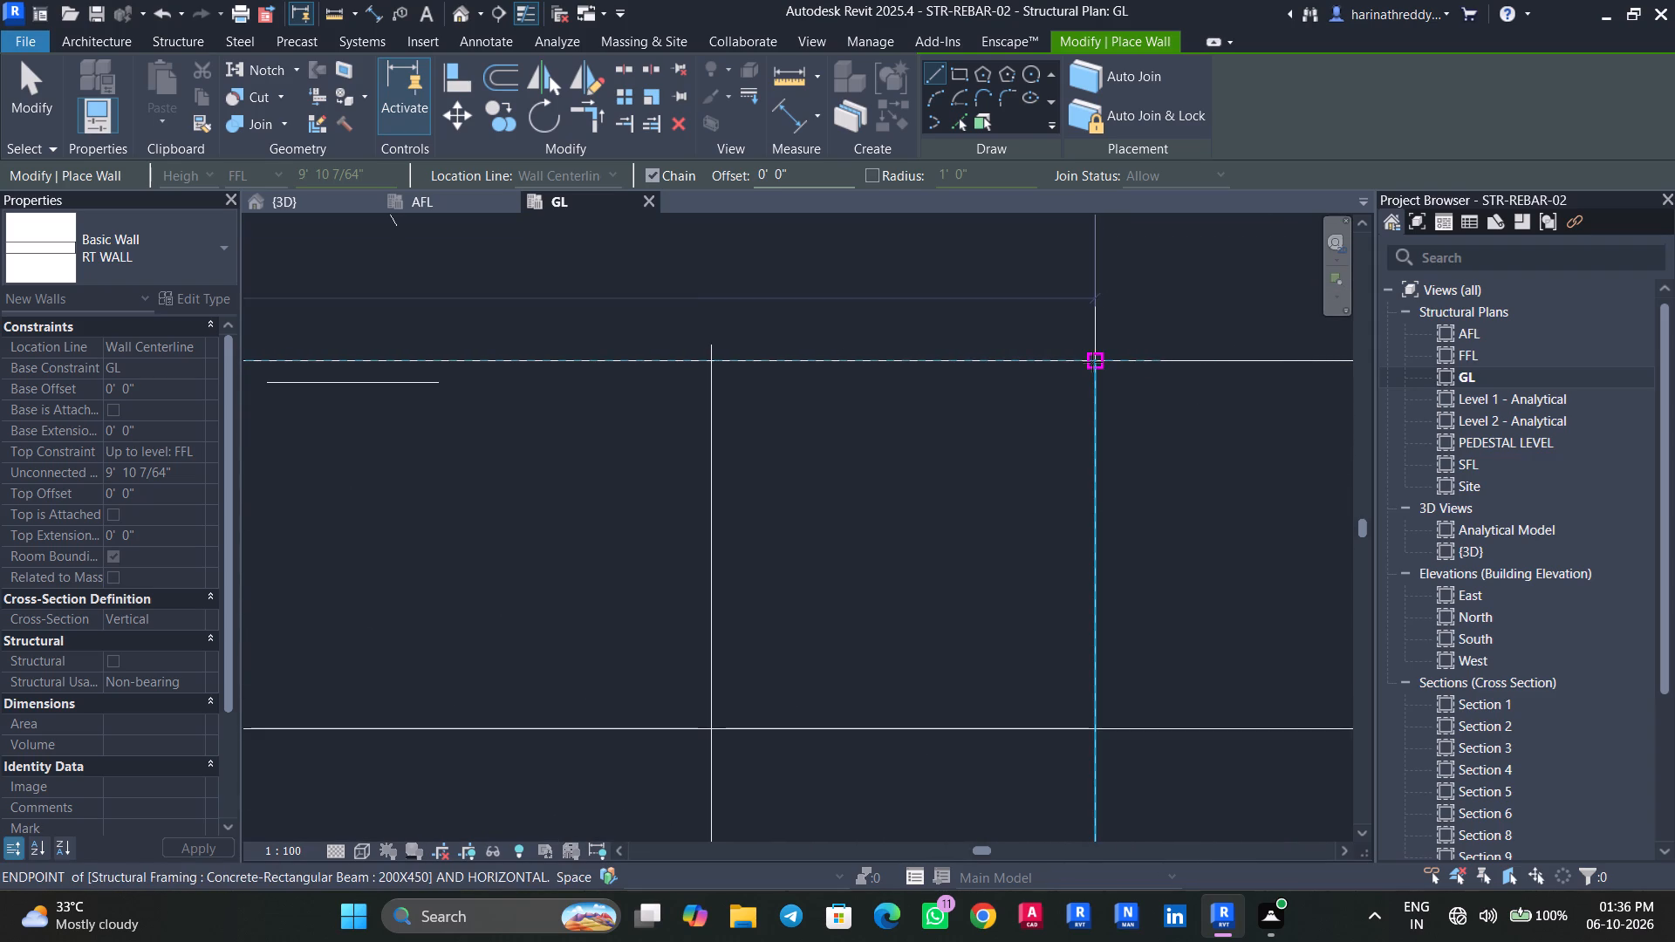
pyautogui.click(1092, 362)
pyautogui.press('Escape')
pyautogui.press('Escape')
pyautogui.press('Escape')
# In the {3D} view, lower the top of the new back RT wall above GL to the underside of the FFL beam.
pyautogui.click(457, 19)
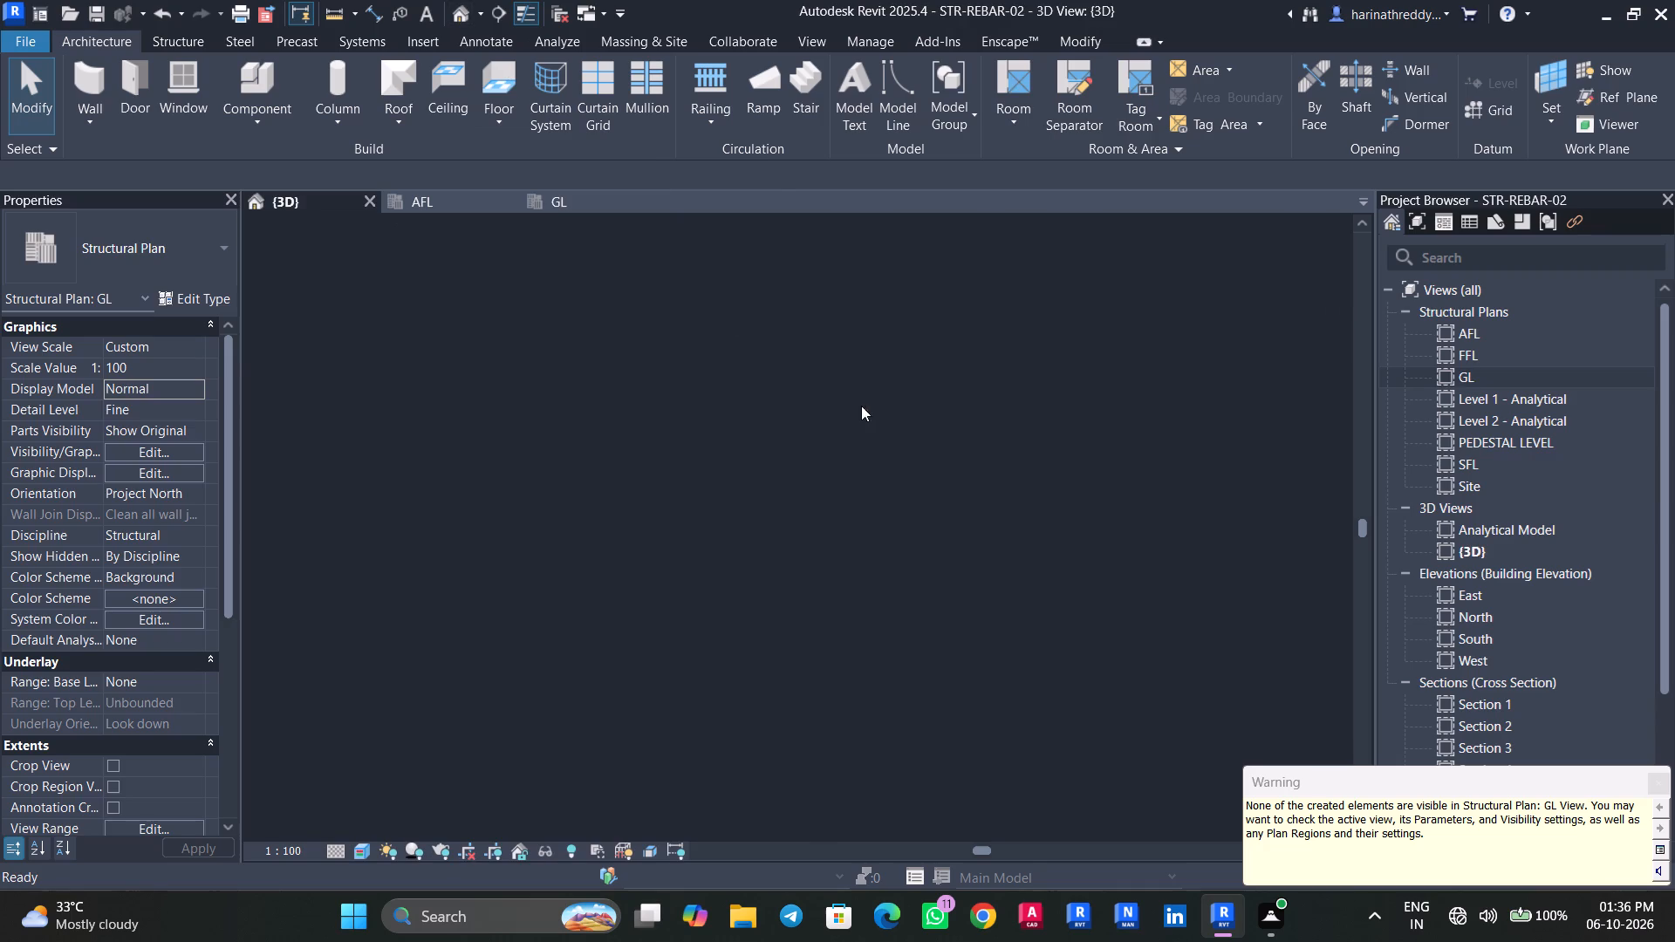
pyautogui.keyDown('shift'); pyautogui.moveTo(1123, 774); pyautogui.dragTo(1041, 775, button='middle'); pyautogui.keyUp('shift')
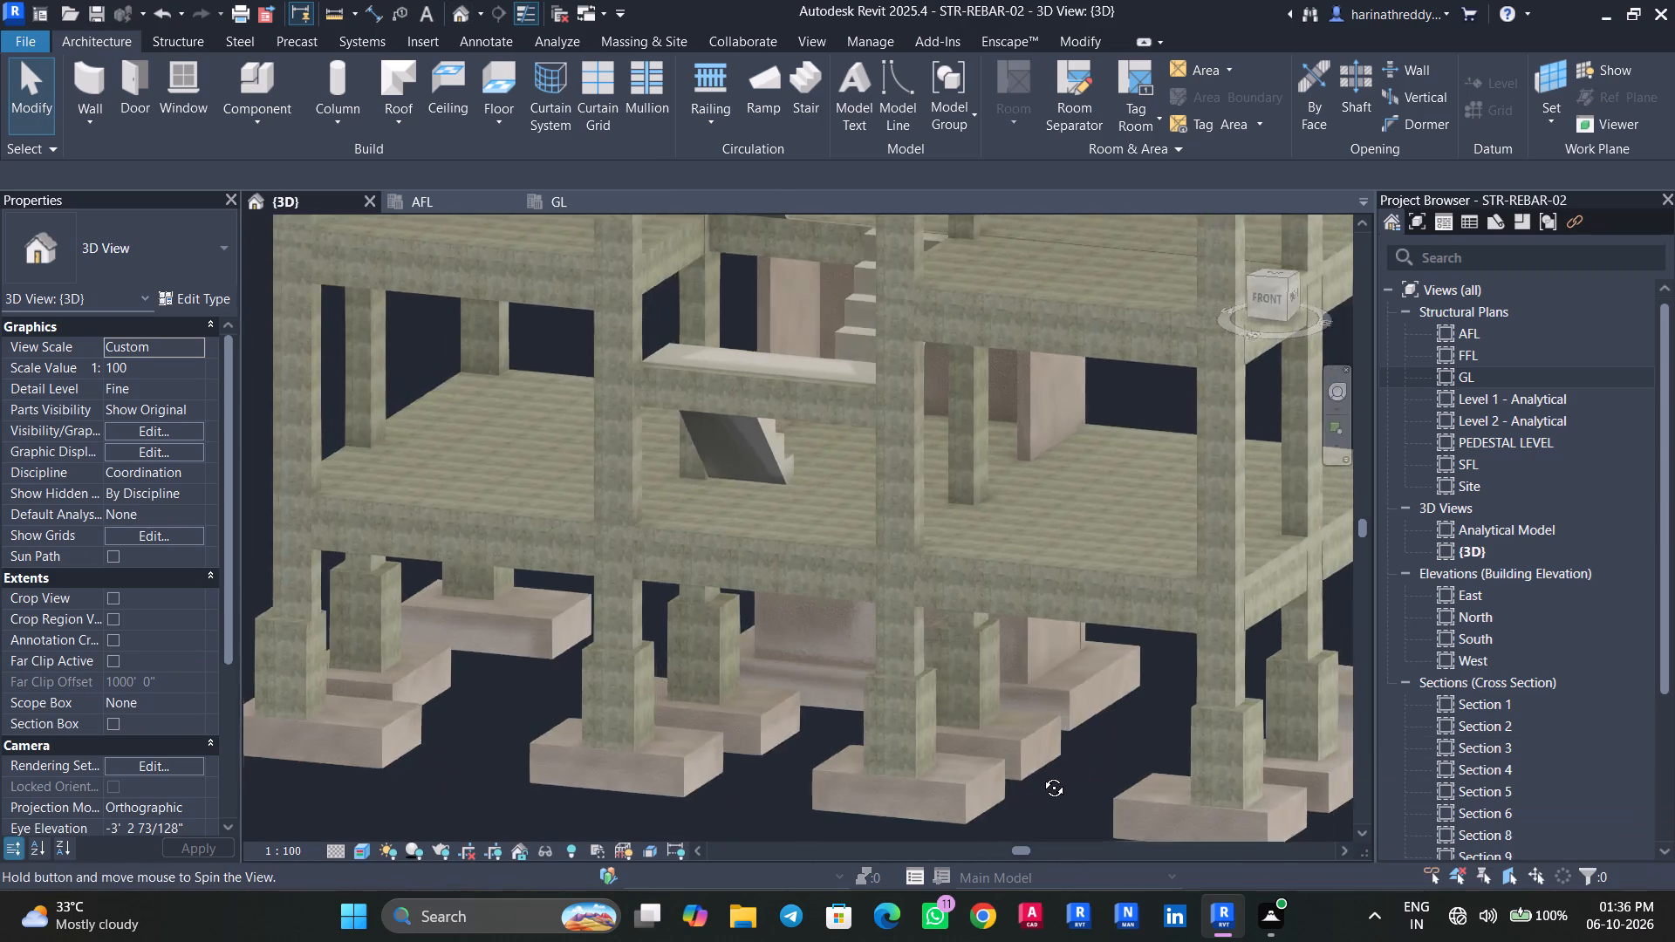
pyautogui.keyDown('shift'); pyautogui.moveTo(1041, 775); pyautogui.dragTo(667, 763, button='middle'); pyautogui.keyUp('shift')
pyautogui.click(1020, 417)
pyautogui.keyDown('ctrl'); pyautogui.scroll(1, 1261, 650); pyautogui.keyUp('ctrl')
pyautogui.keyDown('ctrl'); pyautogui.moveTo(1261, 650); pyautogui.dragTo(1091, 596, button='middle'); pyautogui.keyUp('ctrl')
pyautogui.click(1290, 300)
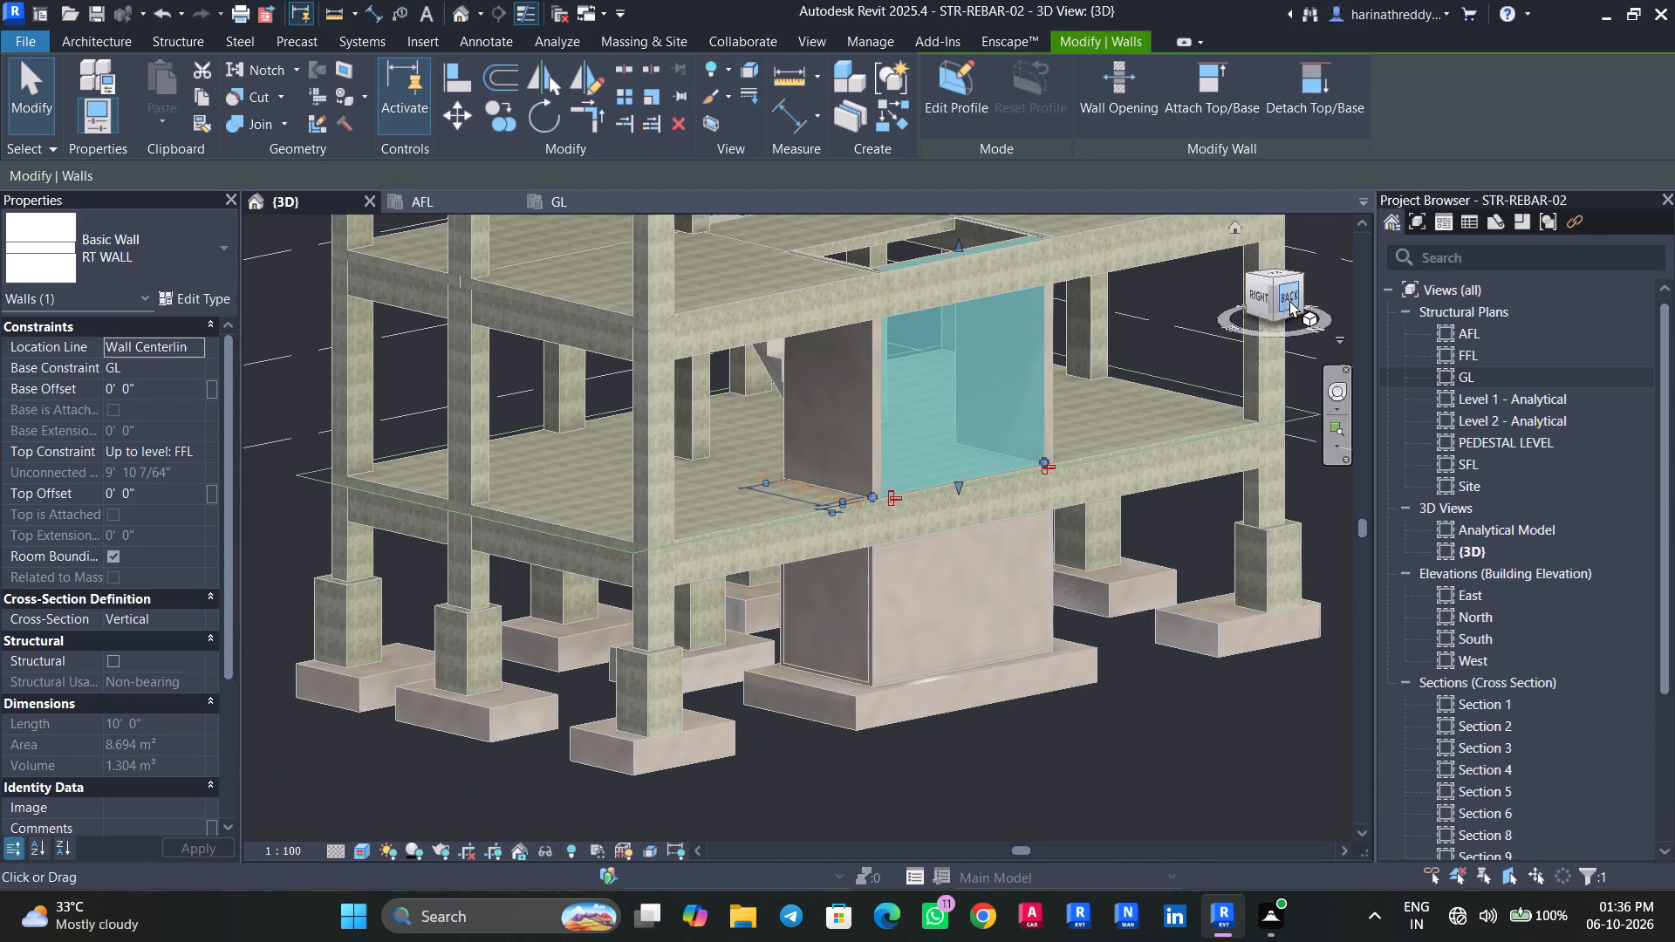
pyautogui.moveTo(795, 302); pyautogui.dragTo(788, 383)
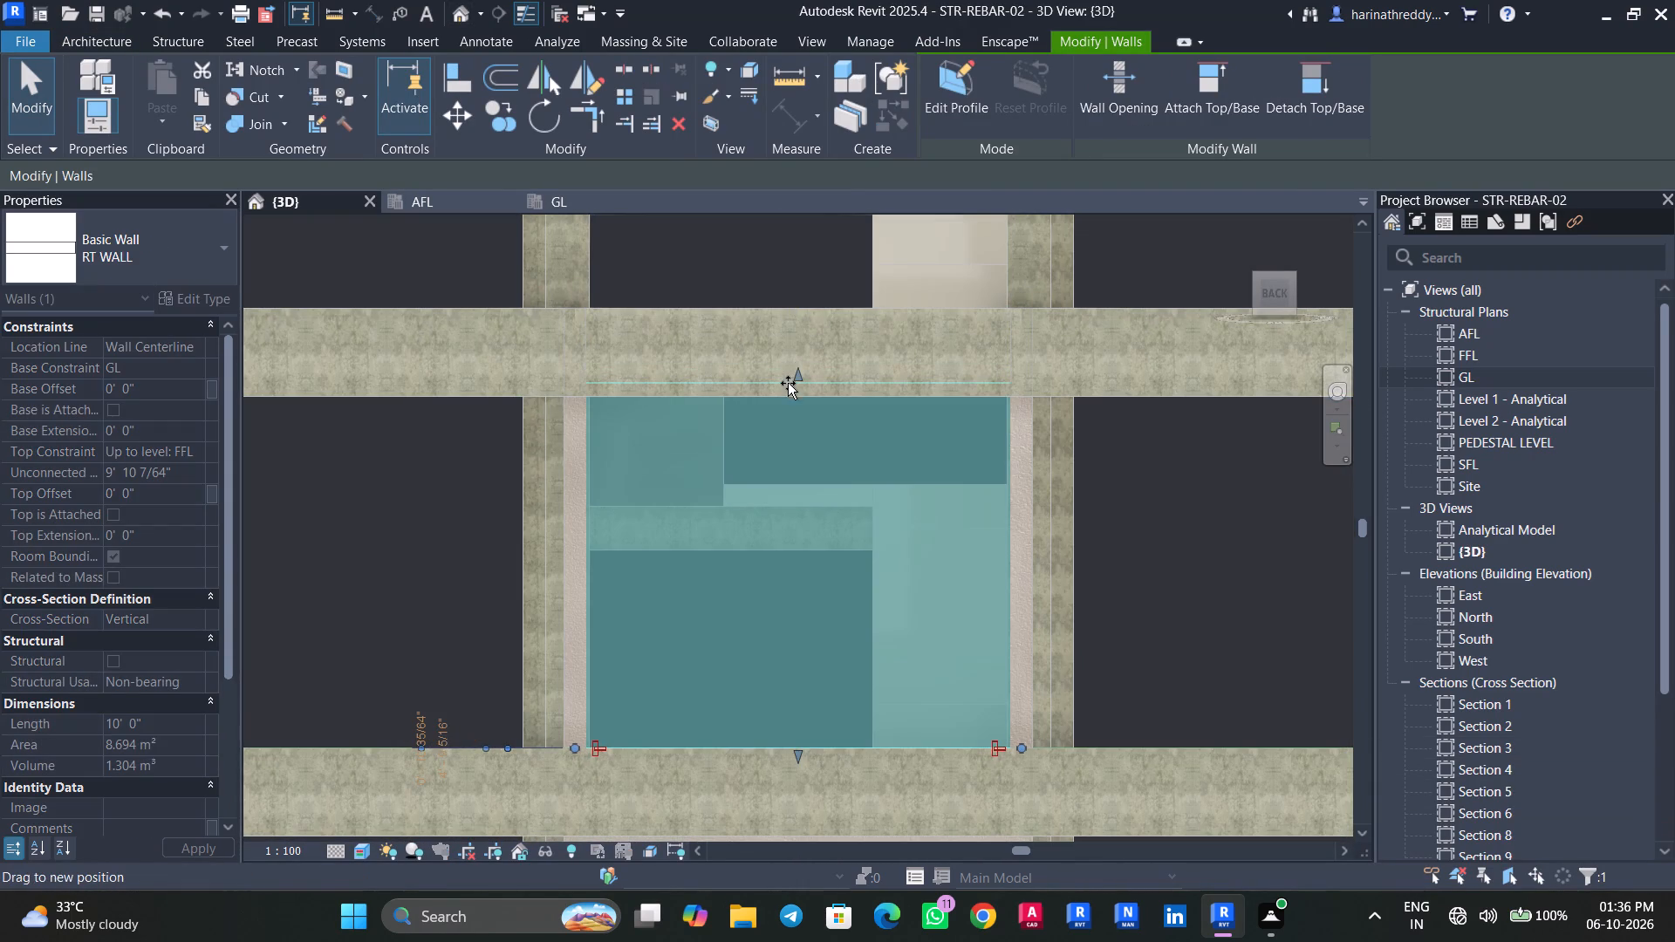
pyautogui.moveTo(788, 383); pyautogui.dragTo(787, 394)
pyautogui.press('Escape')
# Examine the RT wall enclosure between GL and FFL in 3D from the back, side and stair-facing front.
pyautogui.keyDown('shift'); pyautogui.moveTo(889, 497); pyautogui.dragTo(711, 643, button='middle'); pyautogui.keyUp('shift')
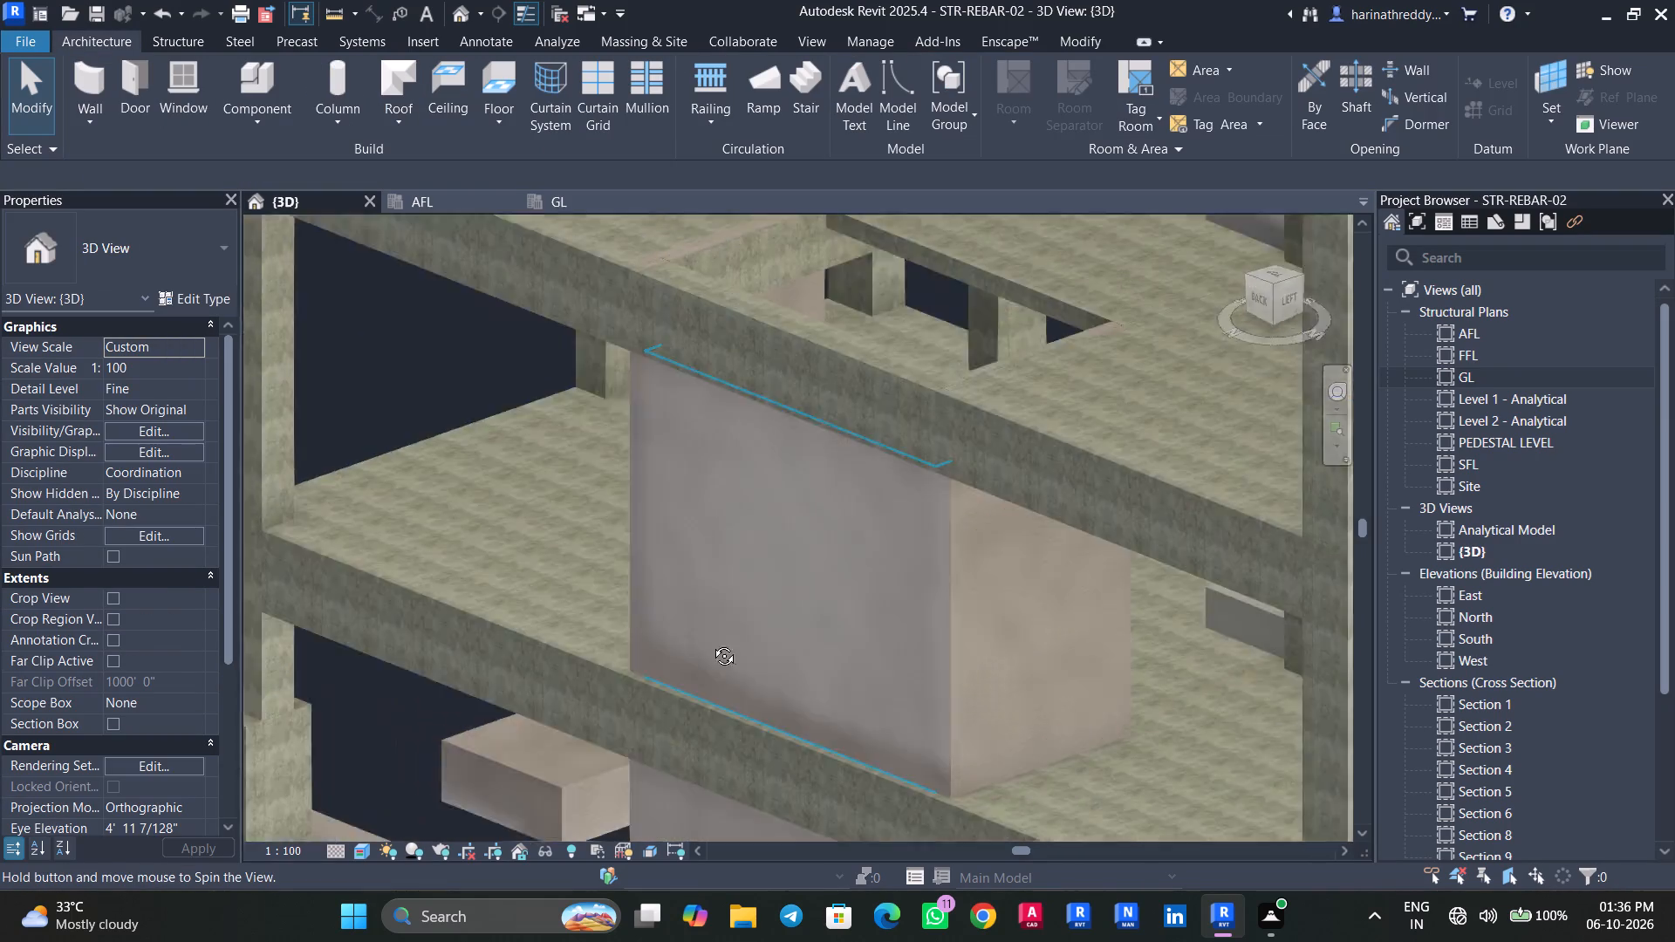
pyautogui.keyDown('shift'); pyautogui.moveTo(711, 643); pyautogui.dragTo(604, 652, button='middle'); pyautogui.keyUp('shift')
pyautogui.keyDown('shift'); pyautogui.moveTo(697, 593); pyautogui.dragTo(544, 557, button='middle'); pyautogui.keyUp('shift')
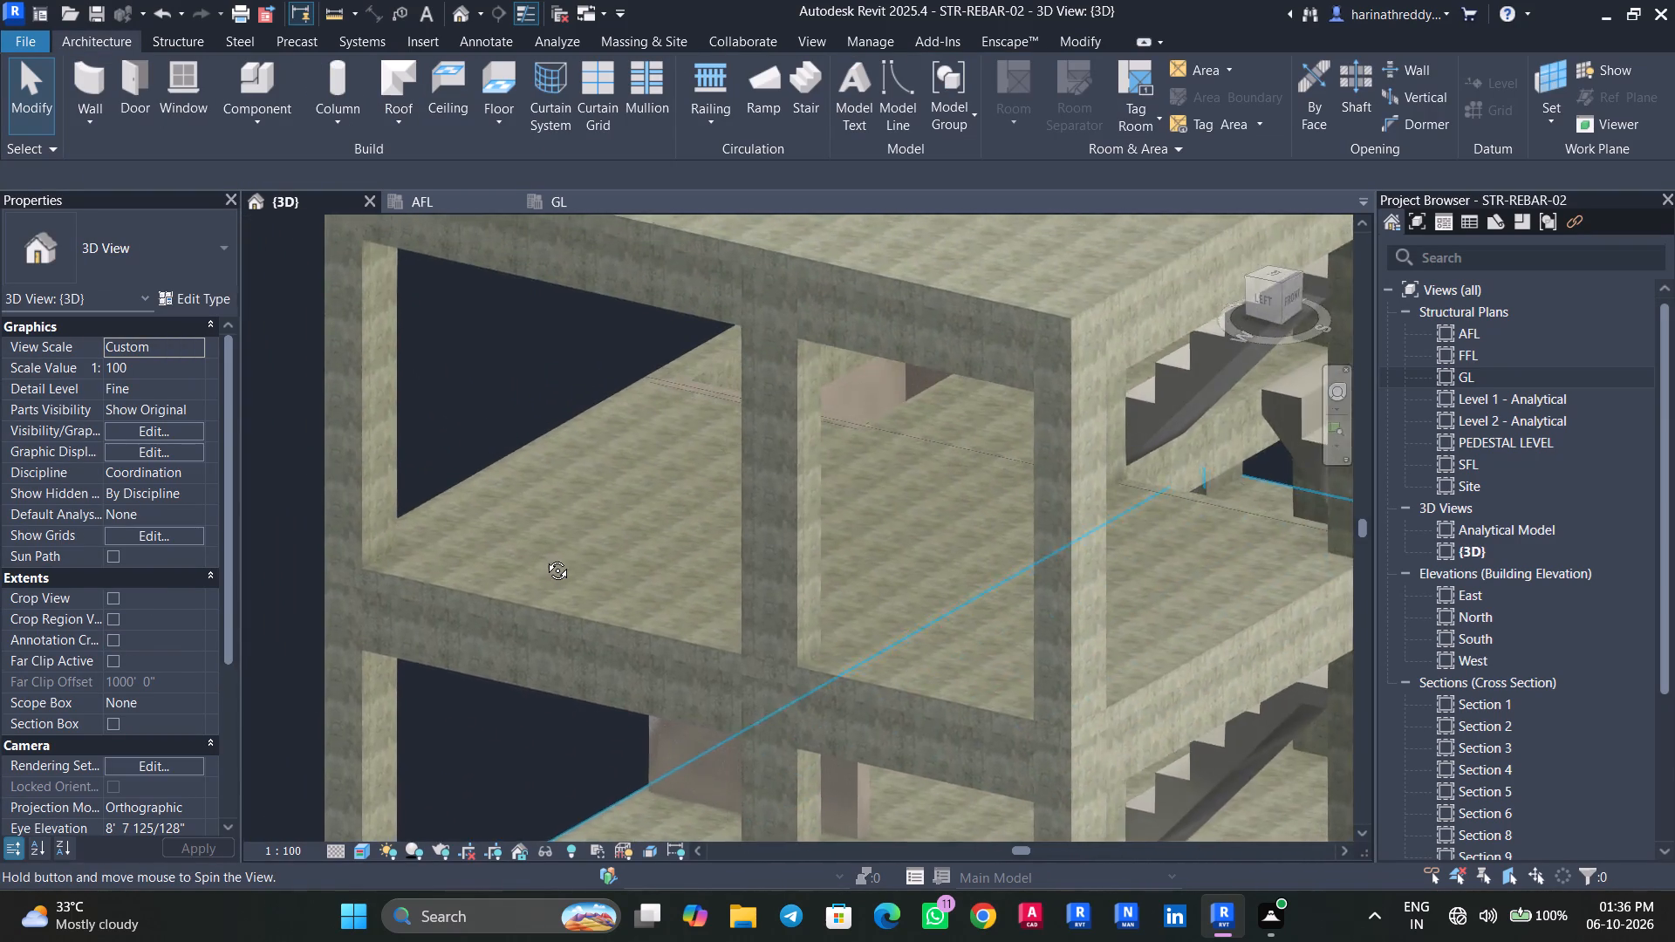
pyautogui.keyDown('shift'); pyautogui.moveTo(544, 557); pyautogui.dragTo(767, 512, button='middle'); pyautogui.keyUp('shift')
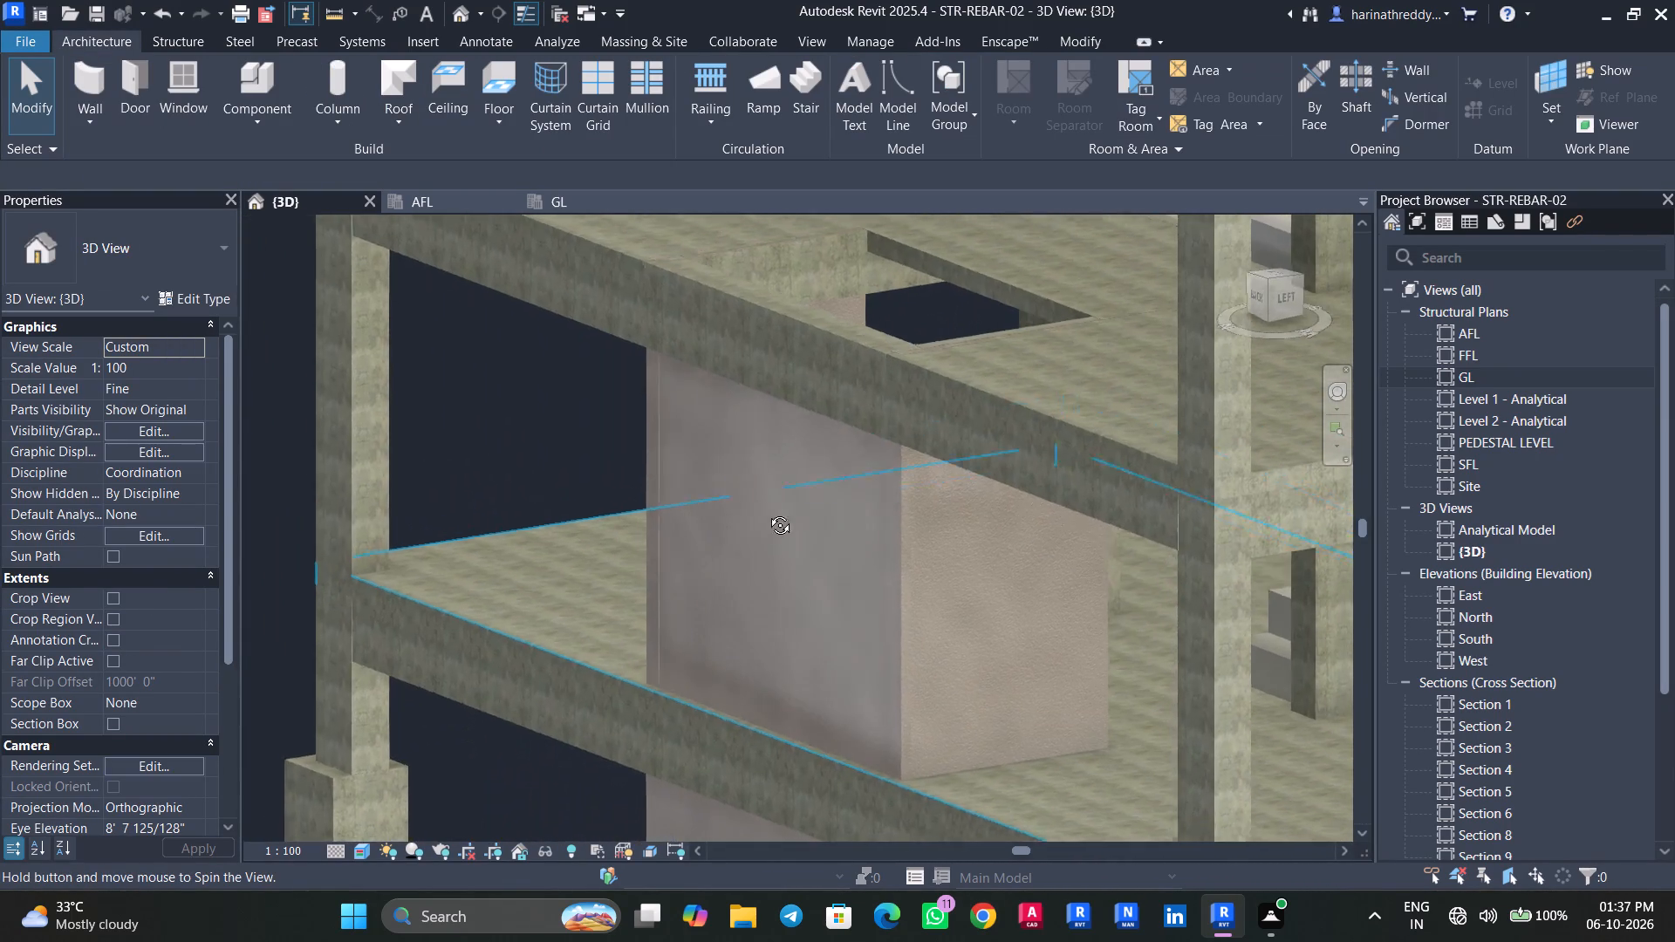
pyautogui.keyDown('shift'); pyautogui.moveTo(767, 512); pyautogui.dragTo(480, 368, button='middle'); pyautogui.keyUp('shift')
pyautogui.keyDown('shift'); pyautogui.moveTo(825, 422); pyautogui.dragTo(676, 392, button='middle'); pyautogui.keyUp('shift')
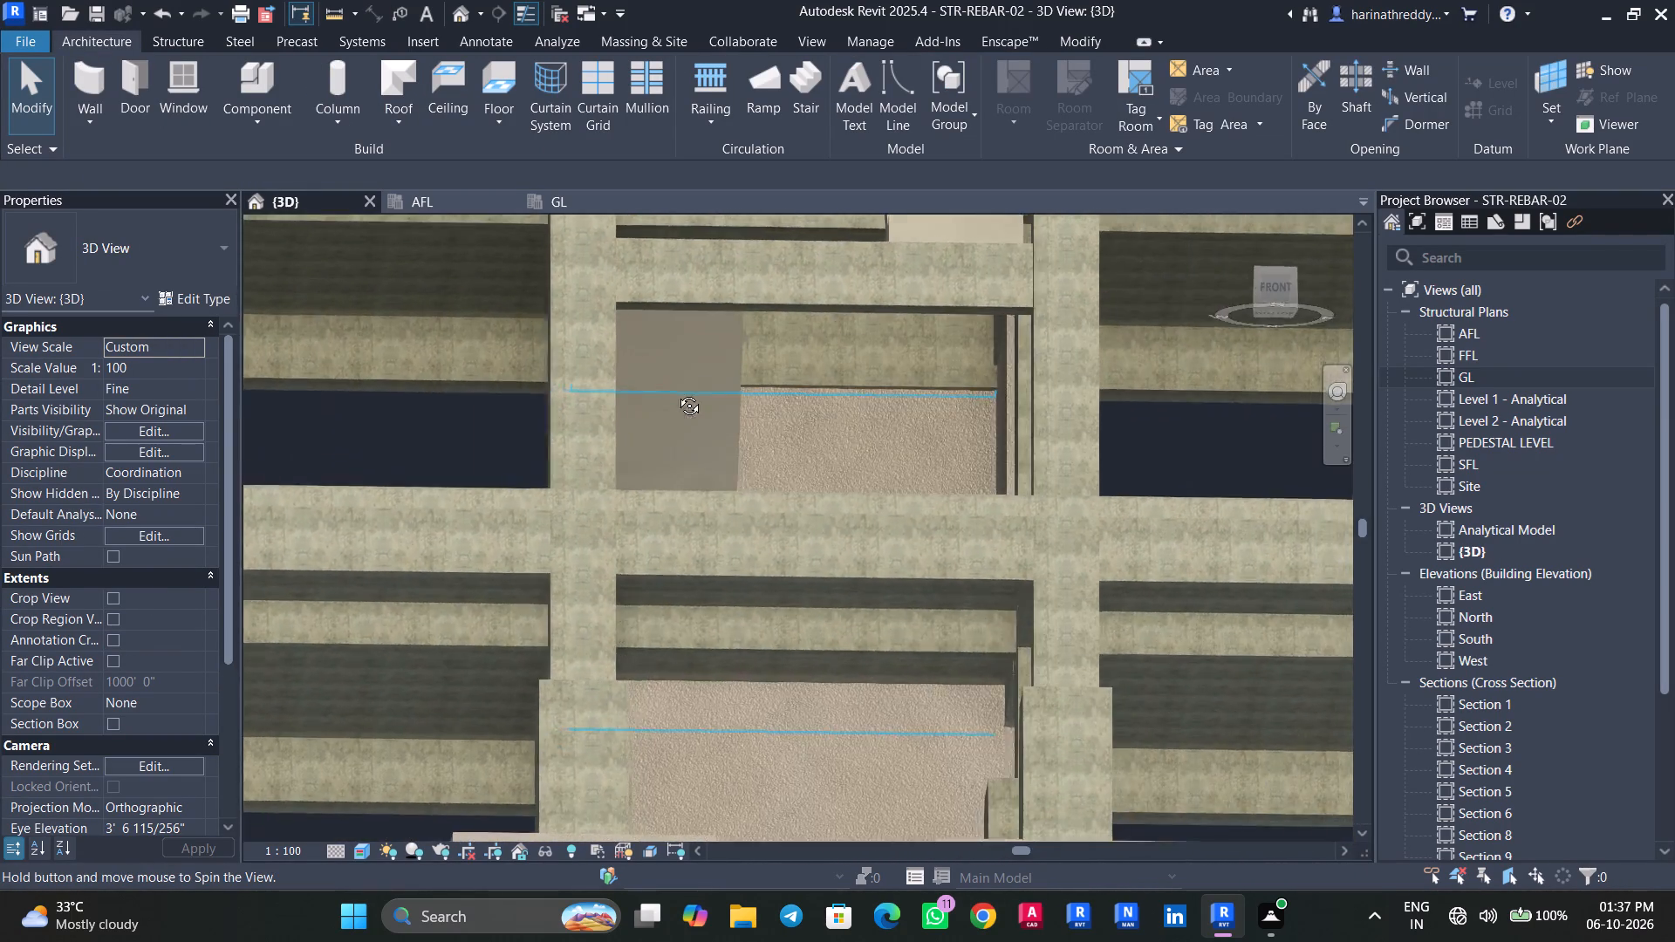
pyautogui.keyDown('shift'); pyautogui.moveTo(676, 392); pyautogui.dragTo(631, 502, button='middle'); pyautogui.keyUp('shift')
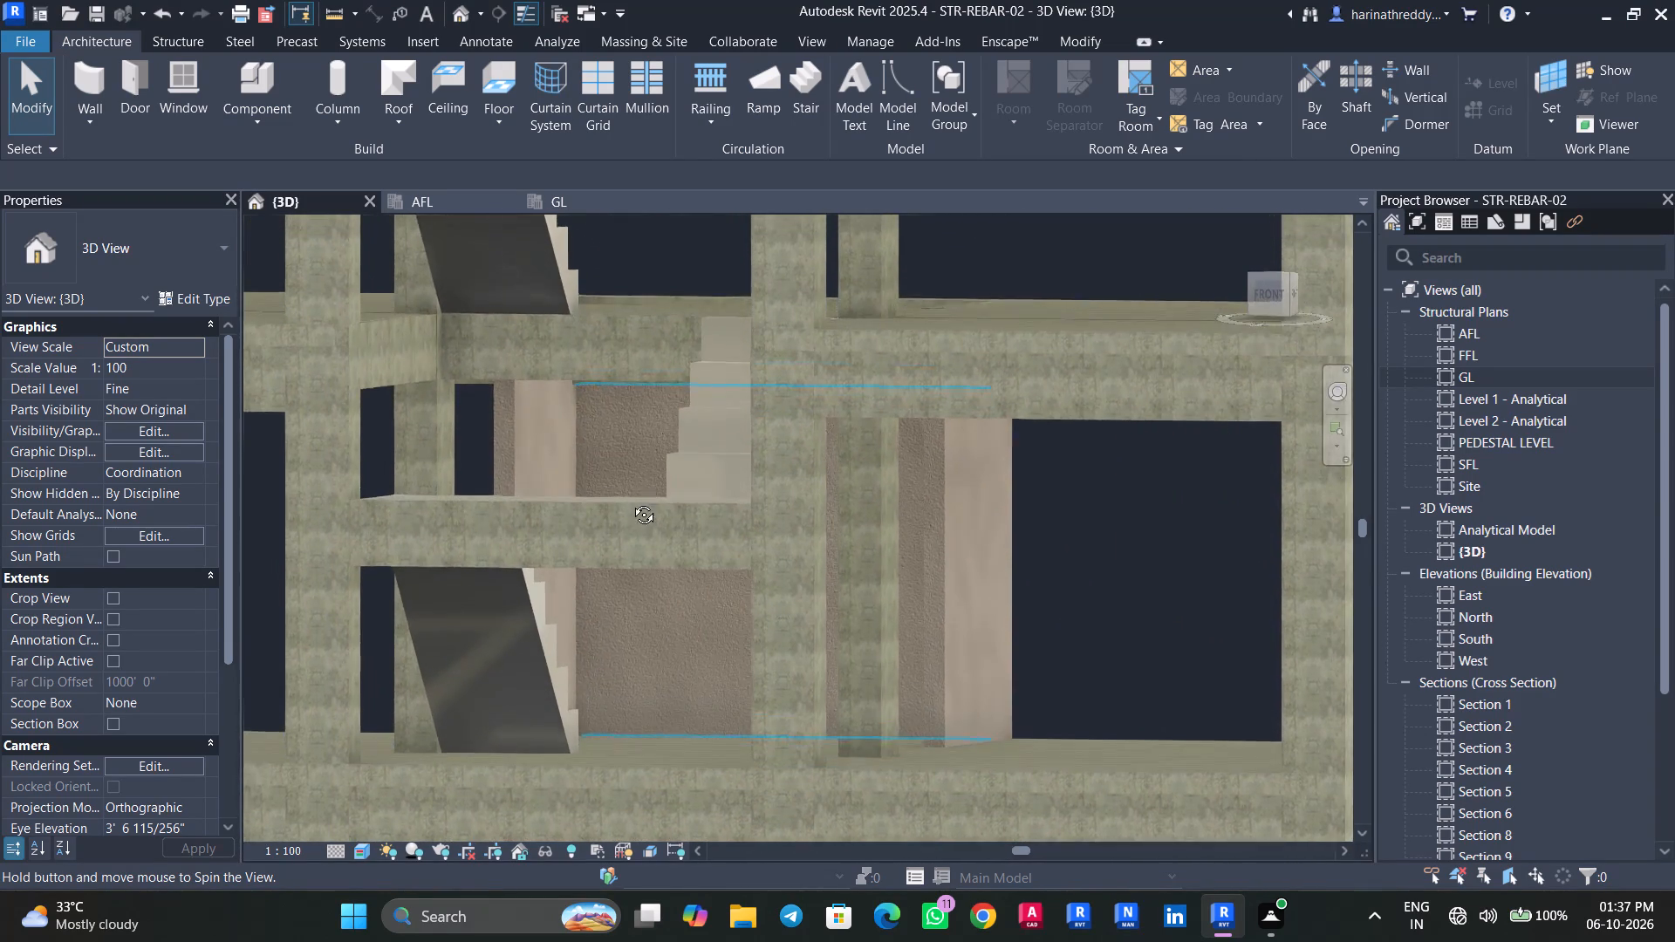
pyautogui.keyDown('shift'); pyautogui.moveTo(631, 502); pyautogui.dragTo(626, 565, button='middle'); pyautogui.keyUp('shift')
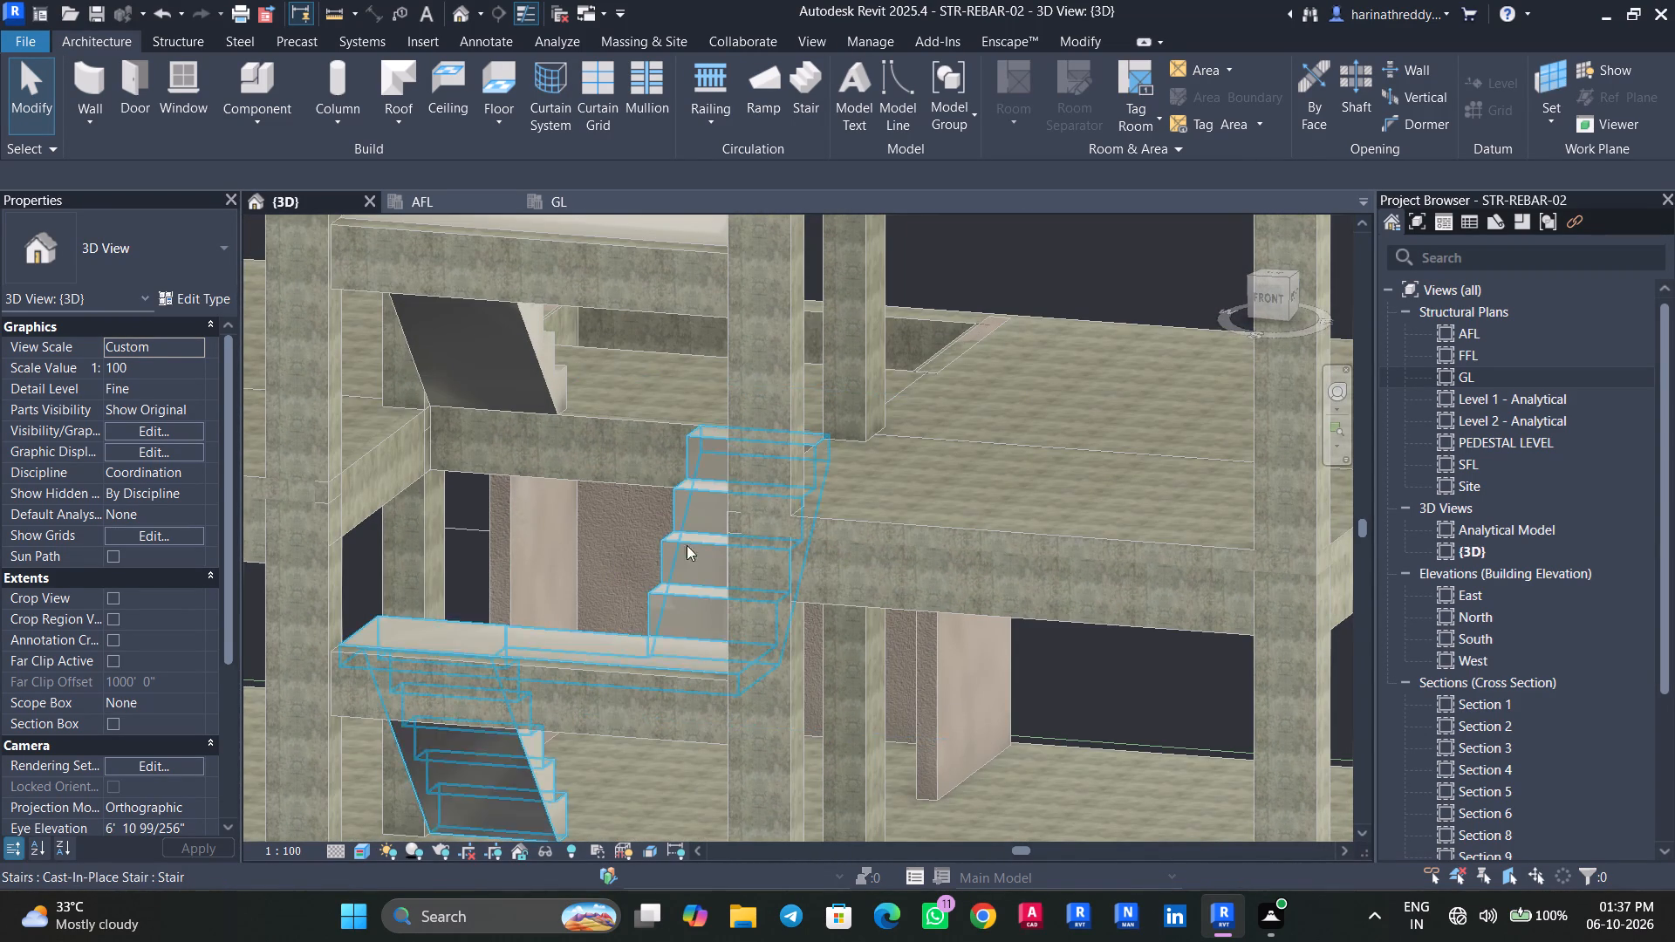
pyautogui.keyDown('shift'); pyautogui.moveTo(774, 512); pyautogui.dragTo(651, 527, button='middle'); pyautogui.keyUp('shift')
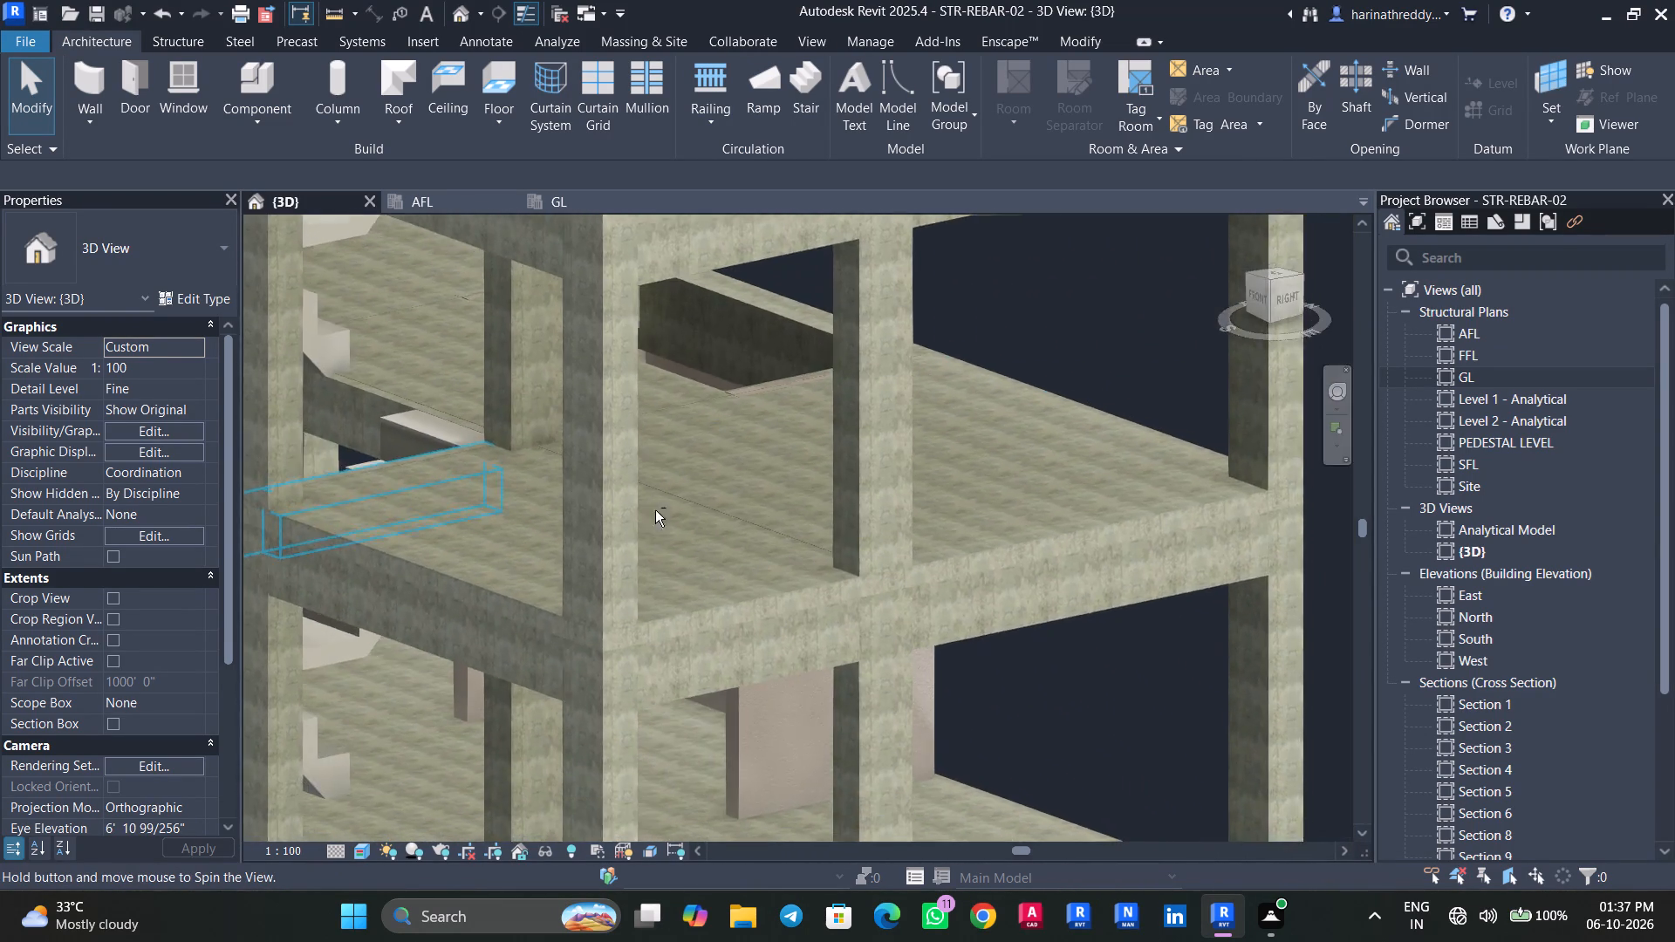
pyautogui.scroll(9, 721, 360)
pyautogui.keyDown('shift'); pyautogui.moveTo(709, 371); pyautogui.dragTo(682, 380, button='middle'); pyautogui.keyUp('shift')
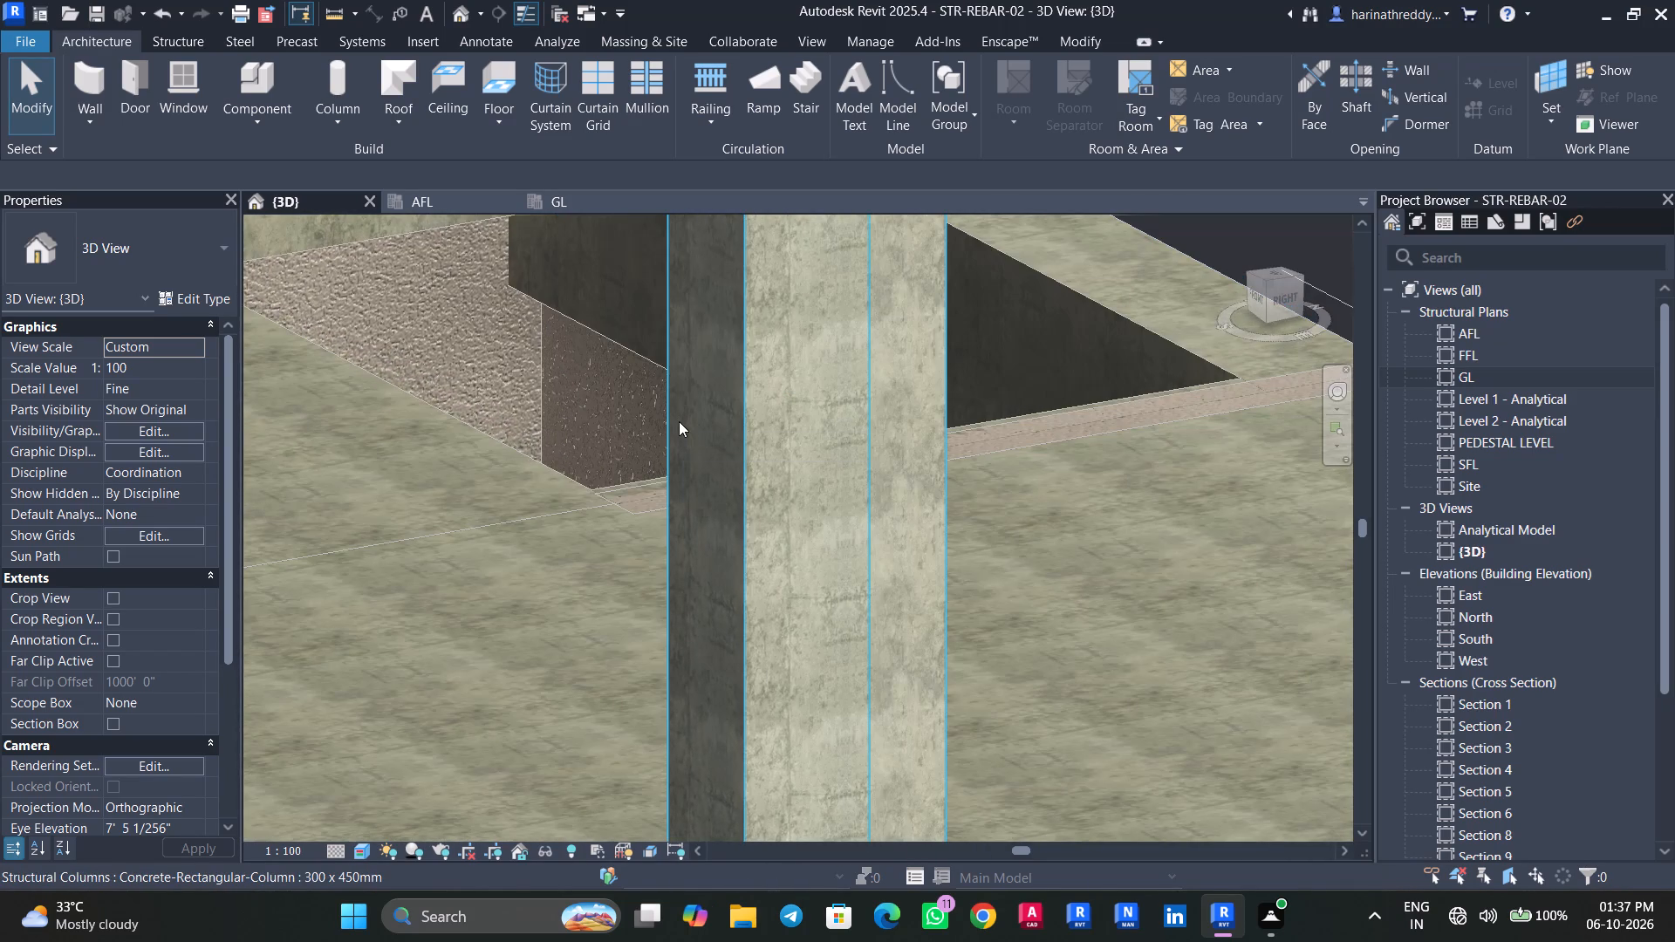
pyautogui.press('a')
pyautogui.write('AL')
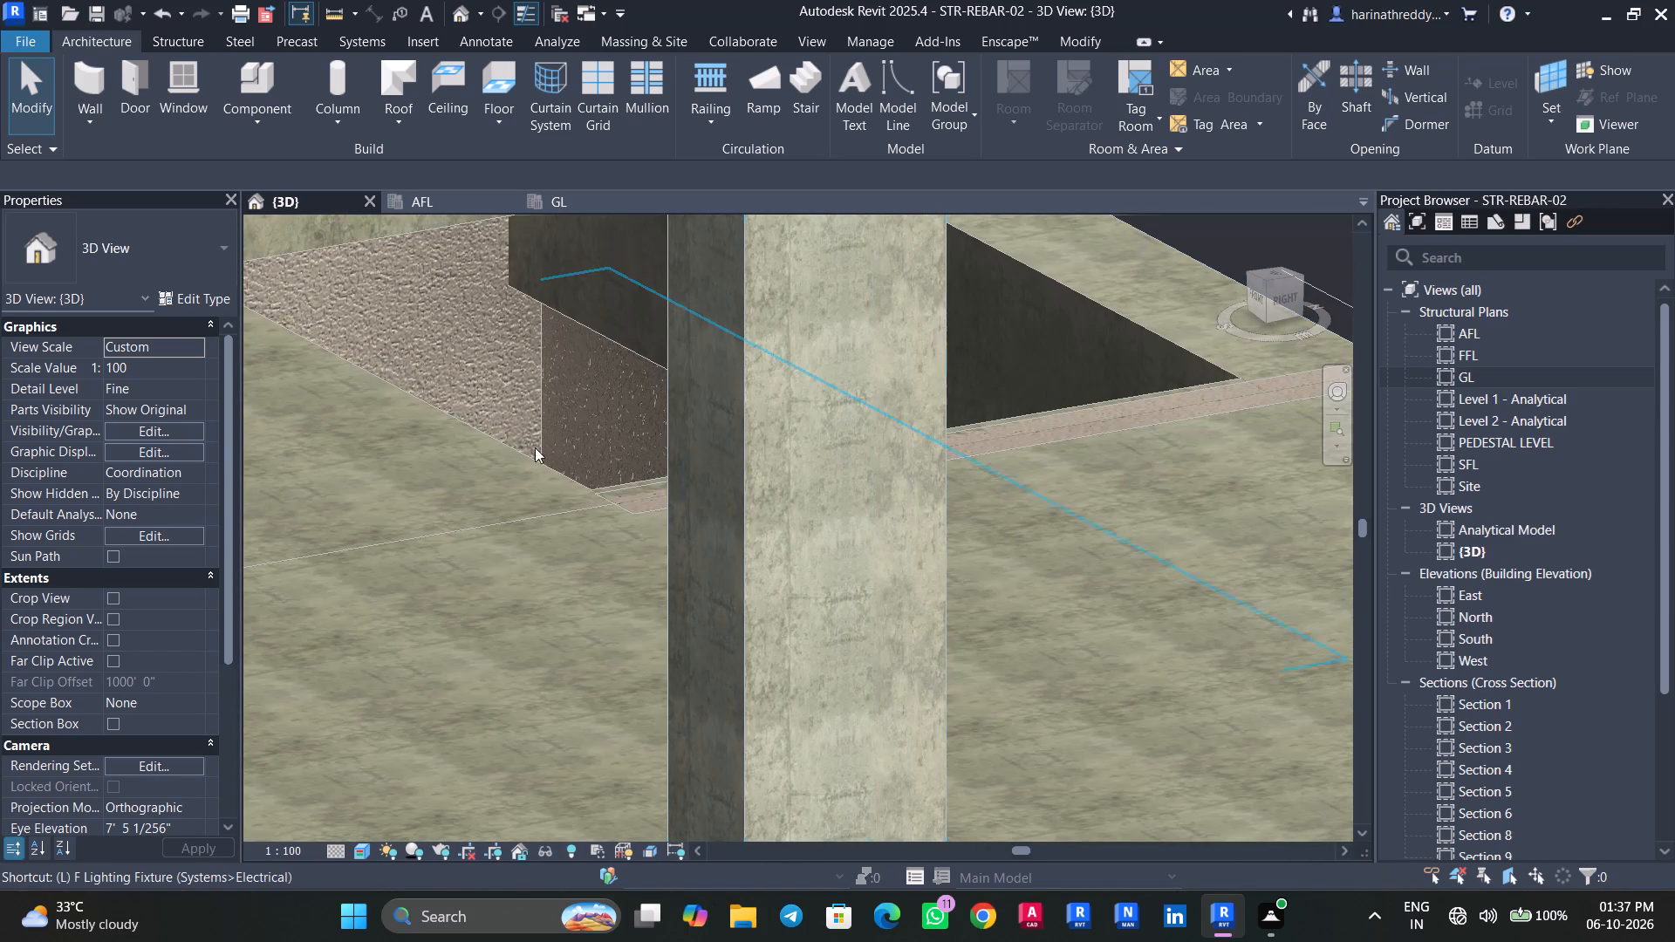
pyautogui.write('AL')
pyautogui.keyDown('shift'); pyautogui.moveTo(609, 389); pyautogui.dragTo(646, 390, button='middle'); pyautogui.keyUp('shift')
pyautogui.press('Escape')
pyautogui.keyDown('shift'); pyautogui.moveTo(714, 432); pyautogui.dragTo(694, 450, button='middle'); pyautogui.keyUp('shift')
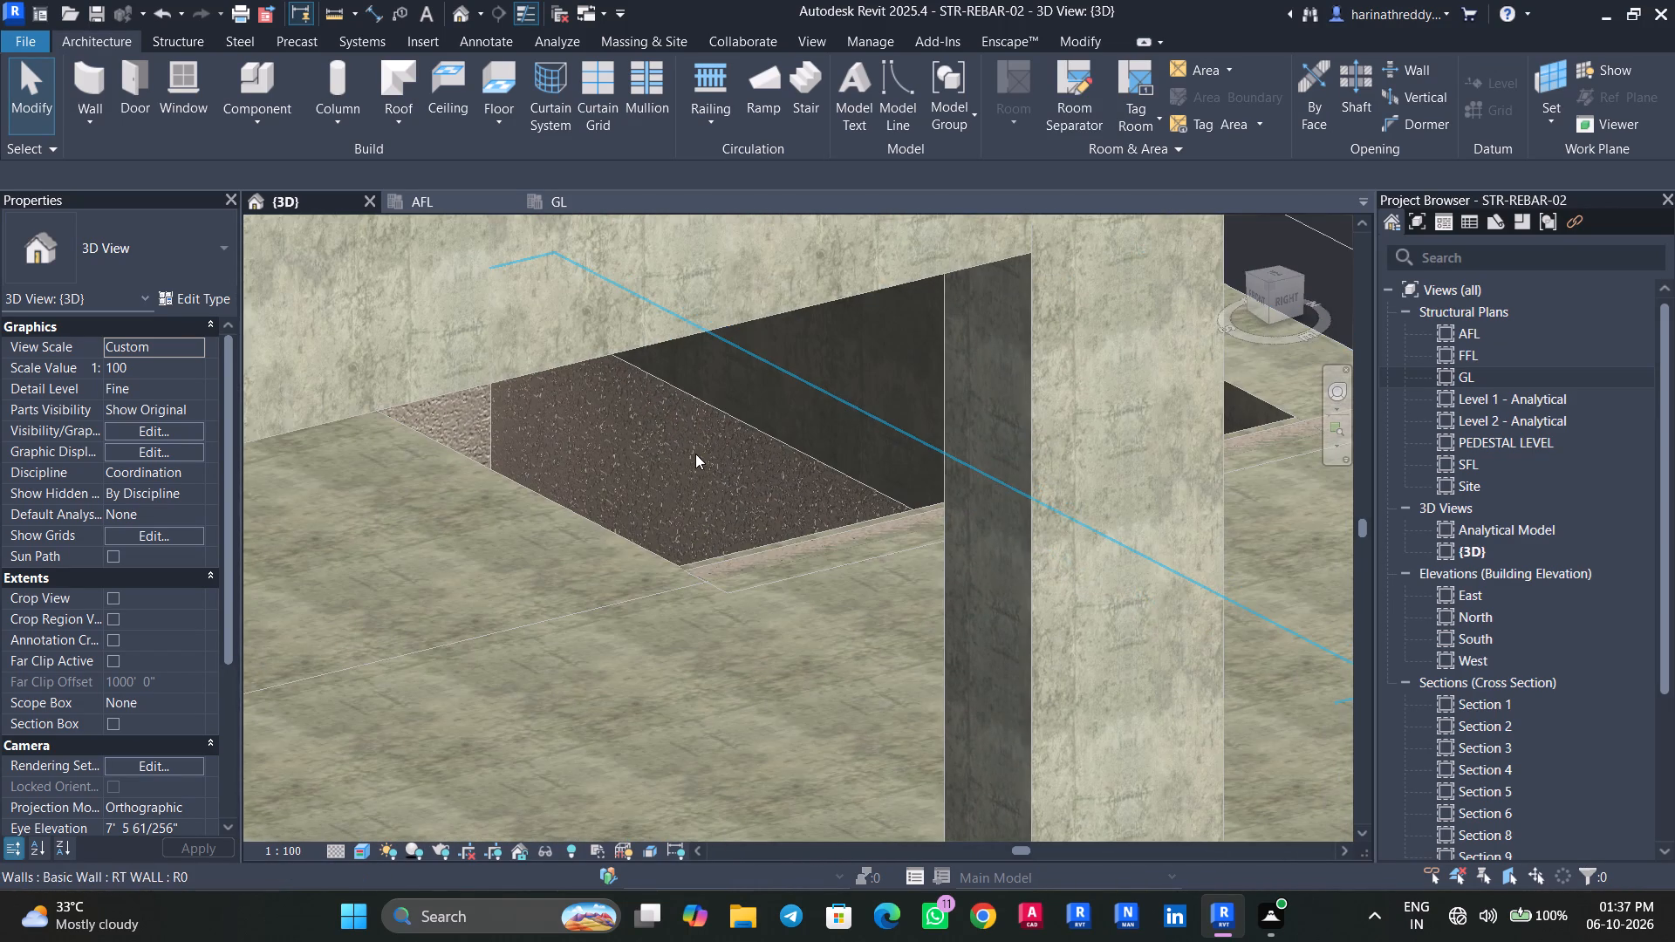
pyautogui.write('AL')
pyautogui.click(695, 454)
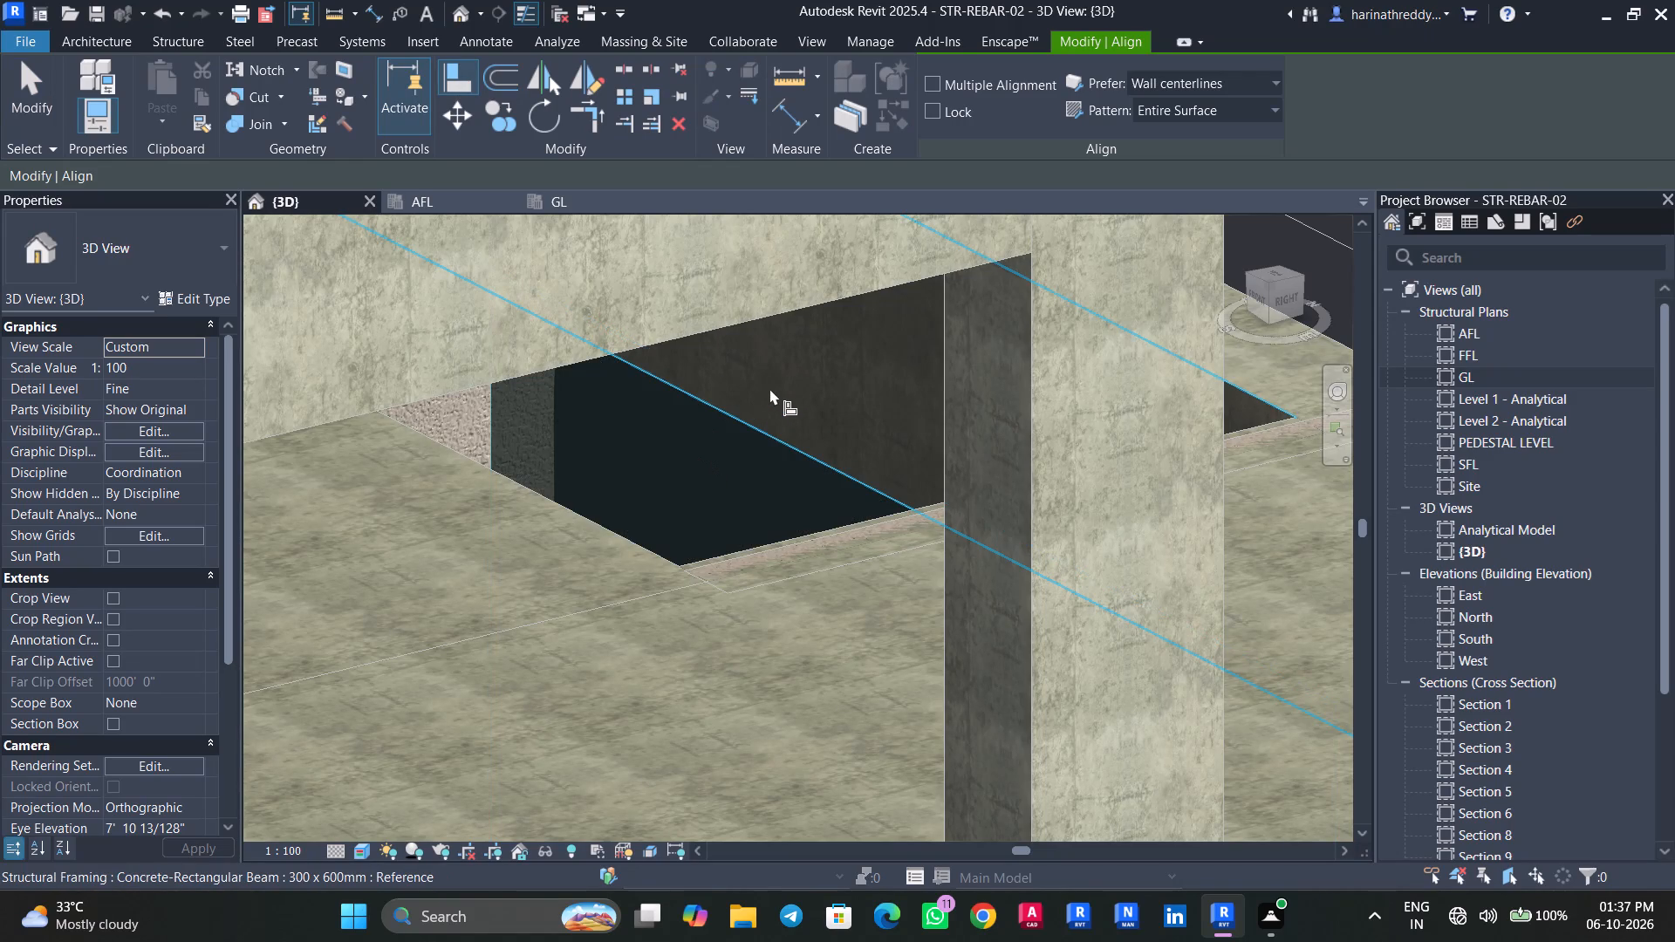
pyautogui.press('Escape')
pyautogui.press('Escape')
# Align the inner face of the back RT wall between GL and FFL with the inner face of the FFL beam above it.
pyautogui.write('AL')
pyautogui.click(899, 371)
pyautogui.click(730, 463)
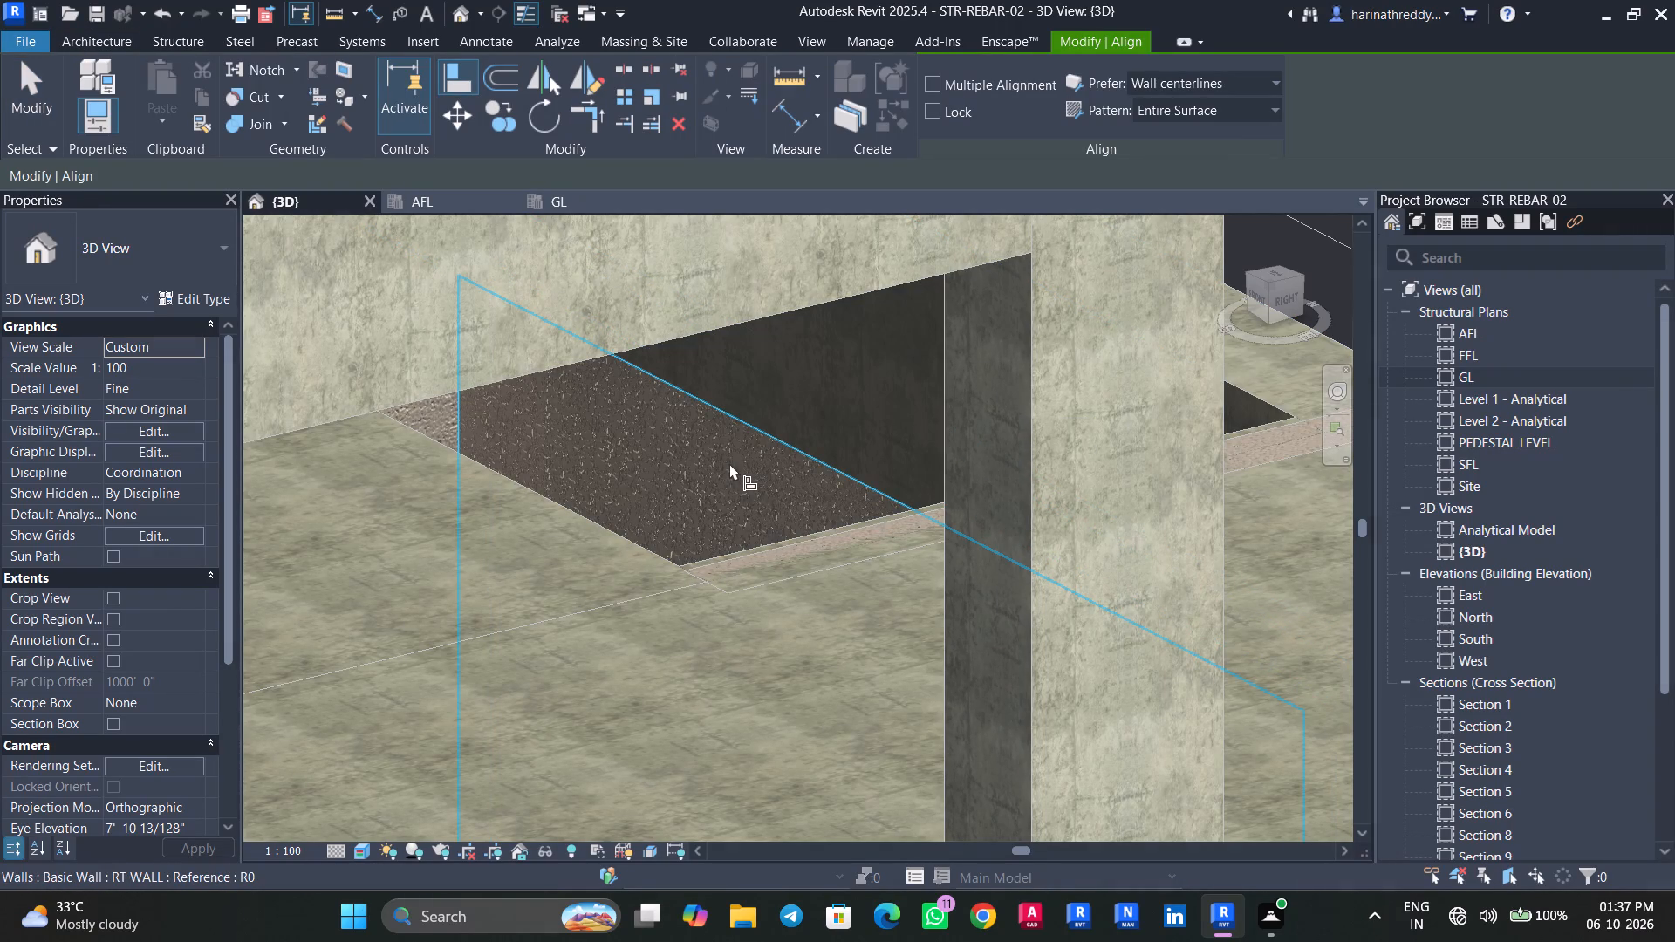
# Align the inner face of the left-side RT wall with the inner face of the FFL beam above it.
pyautogui.keyDown('shift'); pyautogui.moveTo(765, 466); pyautogui.dragTo(659, 408, button='middle'); pyautogui.keyUp('shift')
pyautogui.moveTo(667, 269); pyautogui.dragTo(703, 461, button='middle')
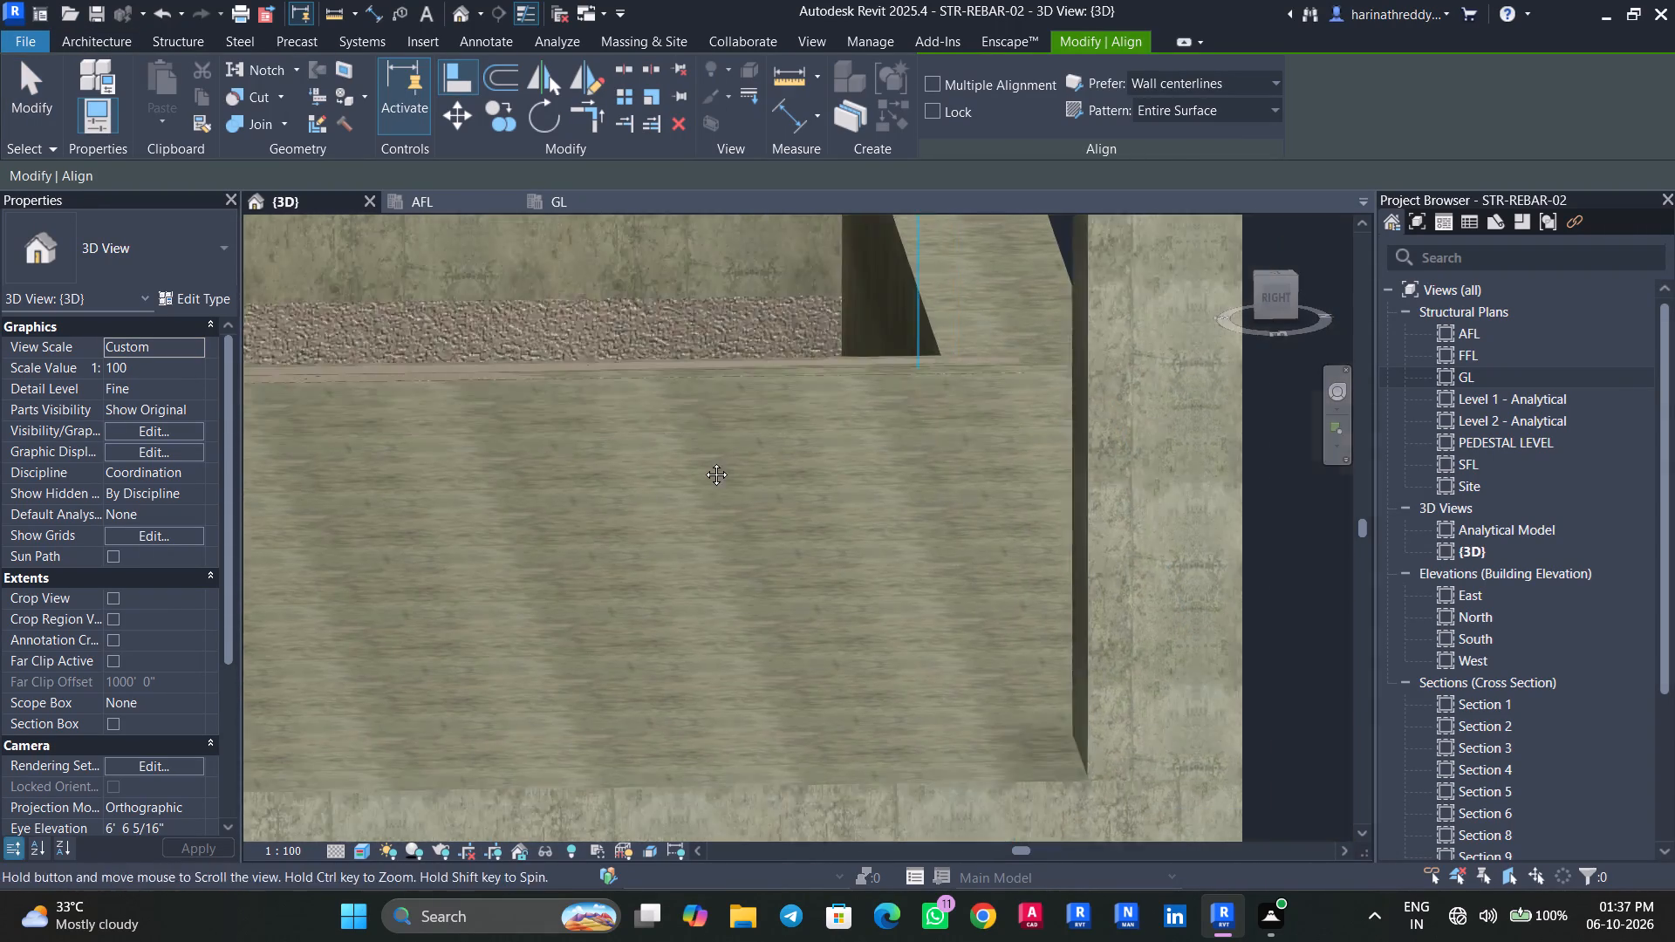
pyautogui.moveTo(703, 461); pyautogui.dragTo(703, 481, button='middle')
pyautogui.click(688, 389)
pyautogui.keyDown('shift'); pyautogui.scroll(1, 709, 460); pyautogui.keyUp('shift')
pyautogui.keyDown('shift'); pyautogui.scroll(-1, 711, 459); pyautogui.keyUp('shift')
pyautogui.keyDown('shift'); pyautogui.moveTo(714, 460); pyautogui.dragTo(728, 549, button='middle'); pyautogui.keyUp('shift')
pyautogui.keyDown('shift'); pyautogui.moveTo(698, 573); pyautogui.dragTo(591, 521, button='middle'); pyautogui.keyUp('shift')
pyautogui.click(631, 433)
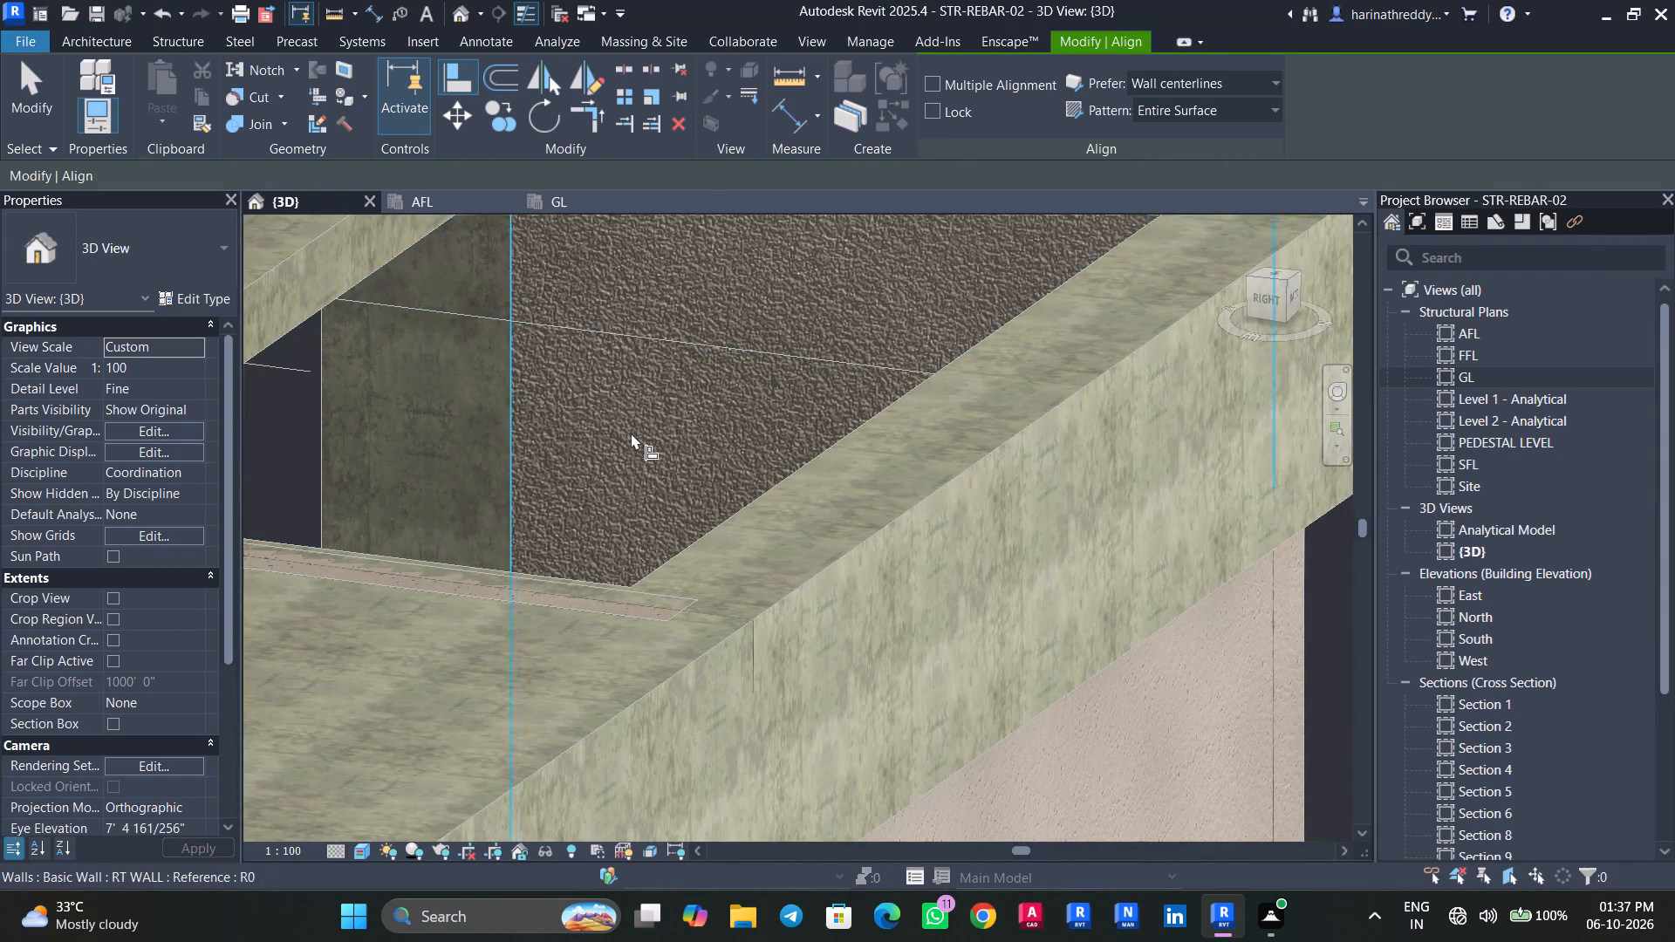
# Align the inner face of the right-side RT wall with the inner face of the FFL beam above it.
pyautogui.keyDown('shift'); pyautogui.moveTo(657, 453); pyautogui.dragTo(463, 461, button='middle'); pyautogui.keyUp('shift')
pyautogui.scroll(-6, 674, 507)
pyautogui.keyDown('shift'); pyautogui.moveTo(746, 530); pyautogui.dragTo(529, 530, button='middle'); pyautogui.keyUp('shift')
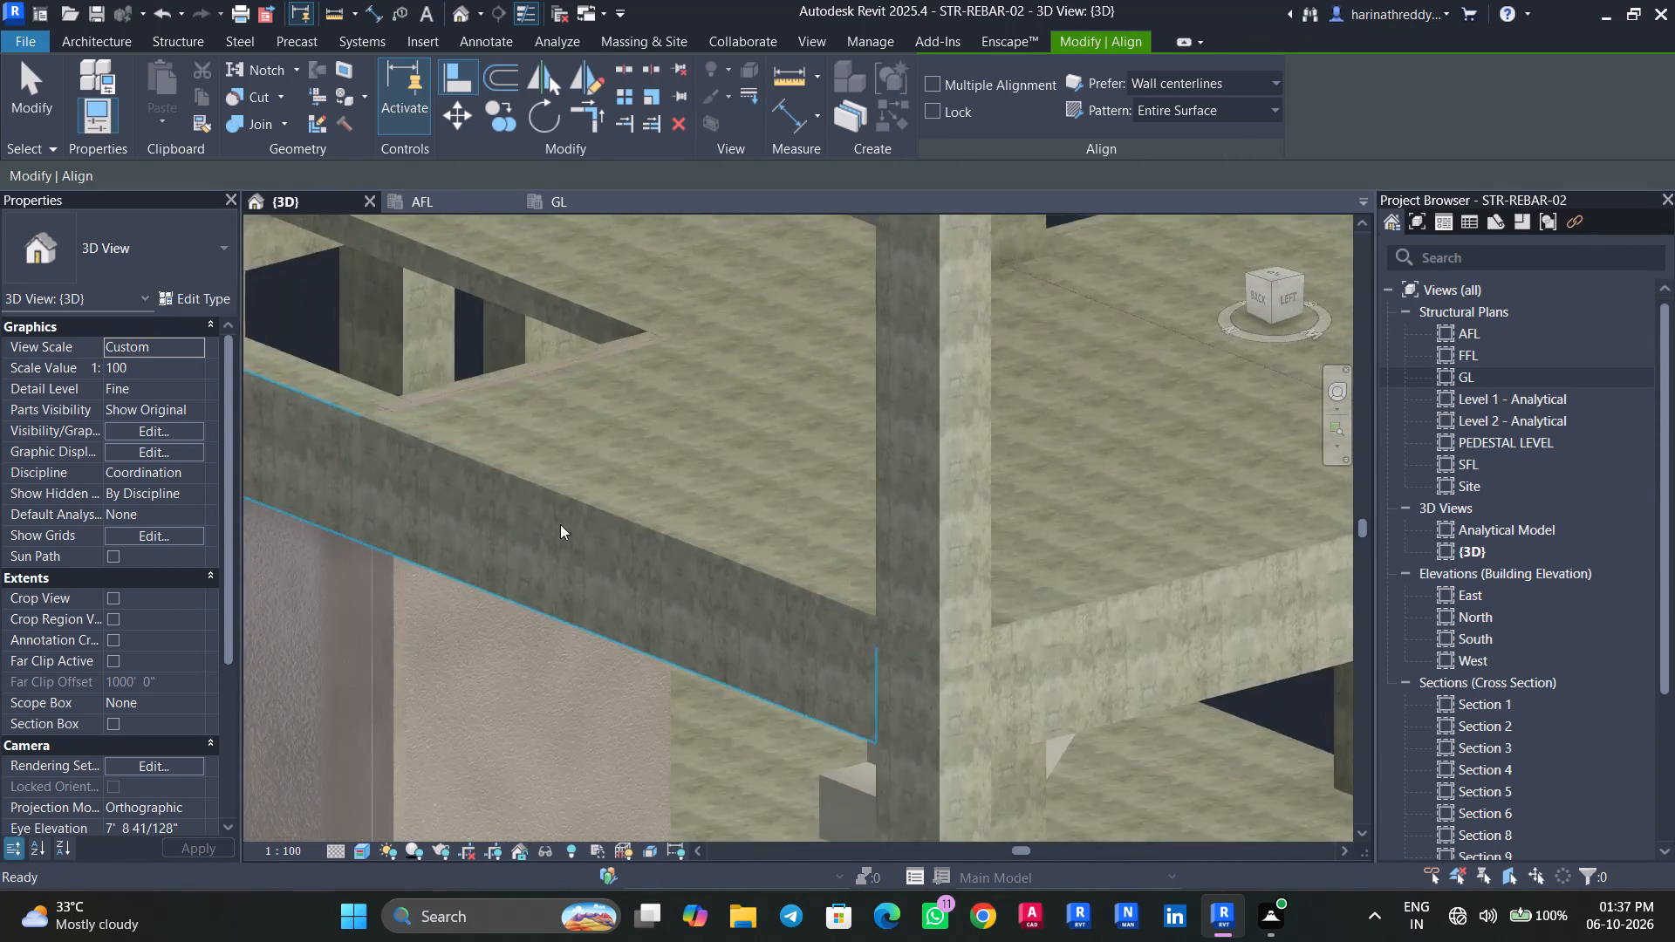
pyautogui.keyDown('shift'); pyautogui.moveTo(673, 494); pyautogui.dragTo(719, 598, button='middle'); pyautogui.keyUp('shift')
pyautogui.keyDown('shift'); pyautogui.moveTo(770, 573); pyautogui.dragTo(607, 448, button='middle'); pyautogui.keyUp('shift')
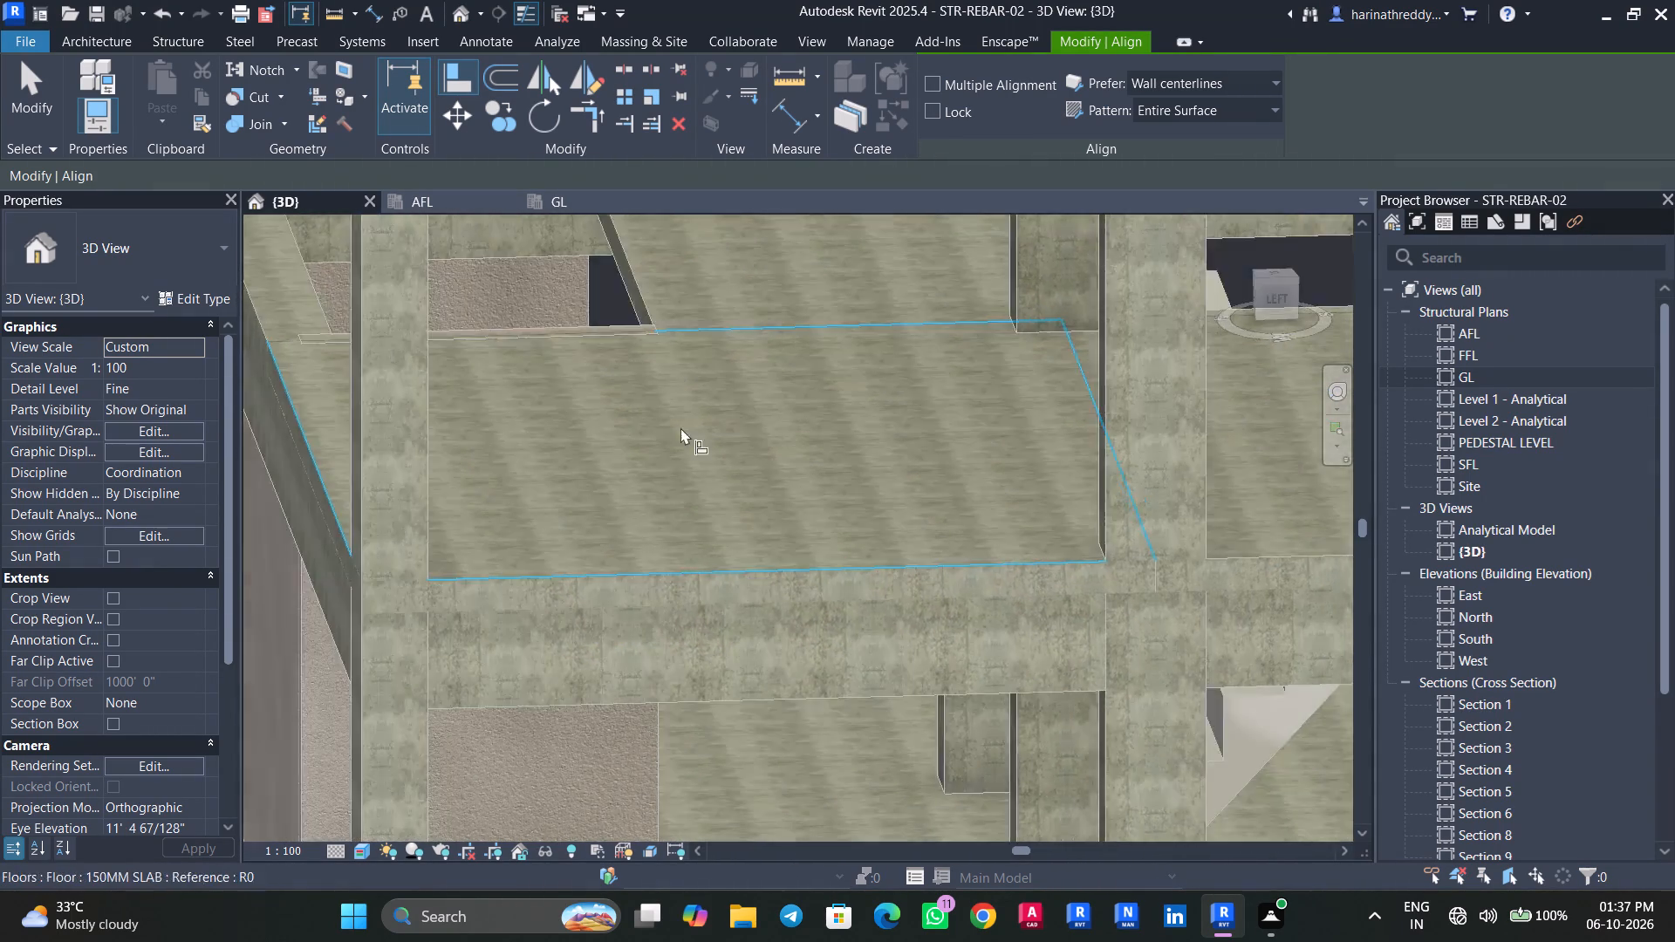
pyautogui.moveTo(690, 425); pyautogui.dragTo(799, 649, button='middle')
pyautogui.click(639, 453)
pyautogui.click(630, 503)
pyautogui.press('Escape')
pyautogui.press('Escape')
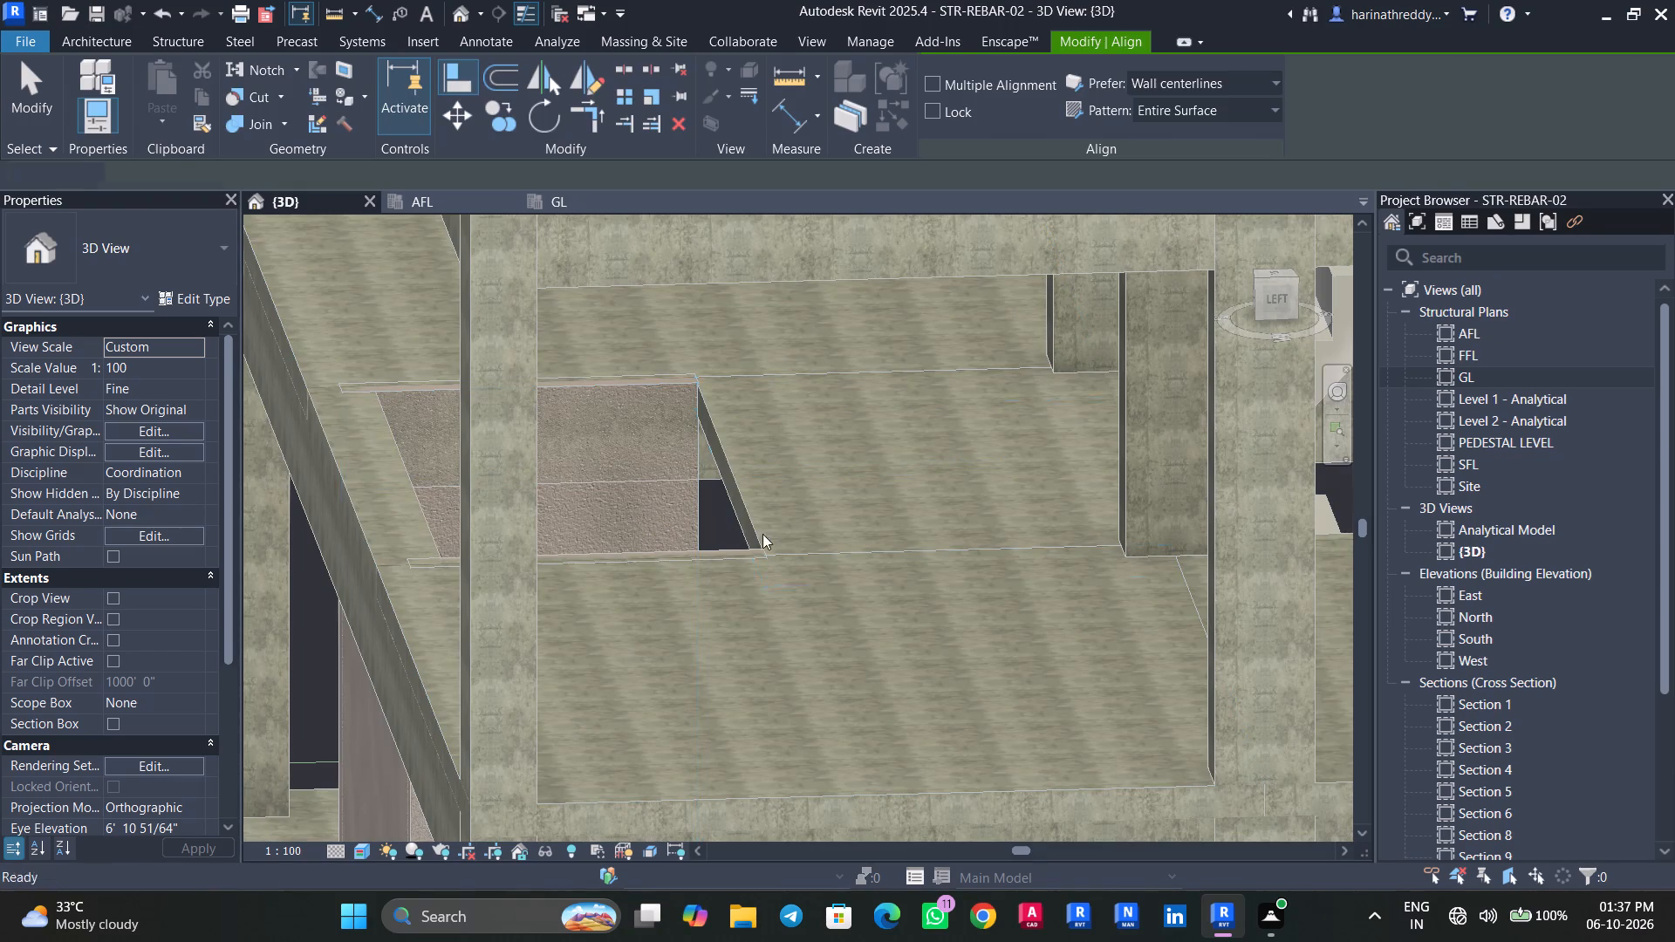
# Lower the top of the right-side RT wall above GL to the underside of the FFL beam, a top offset of about -1' 5.7".
pyautogui.keyDown('shift'); pyautogui.moveTo(805, 556); pyautogui.dragTo(1070, 552, button='middle'); pyautogui.keyUp('shift')
pyautogui.scroll(-2, 963, 589)
pyautogui.keyDown('shift'); pyautogui.moveTo(963, 591); pyautogui.dragTo(1264, 517, button='middle'); pyautogui.keyUp('shift')
pyautogui.keyDown('shift'); pyautogui.moveTo(1118, 671); pyautogui.dragTo(1203, 604, button='middle'); pyautogui.keyUp('shift')
pyautogui.click(1003, 715)
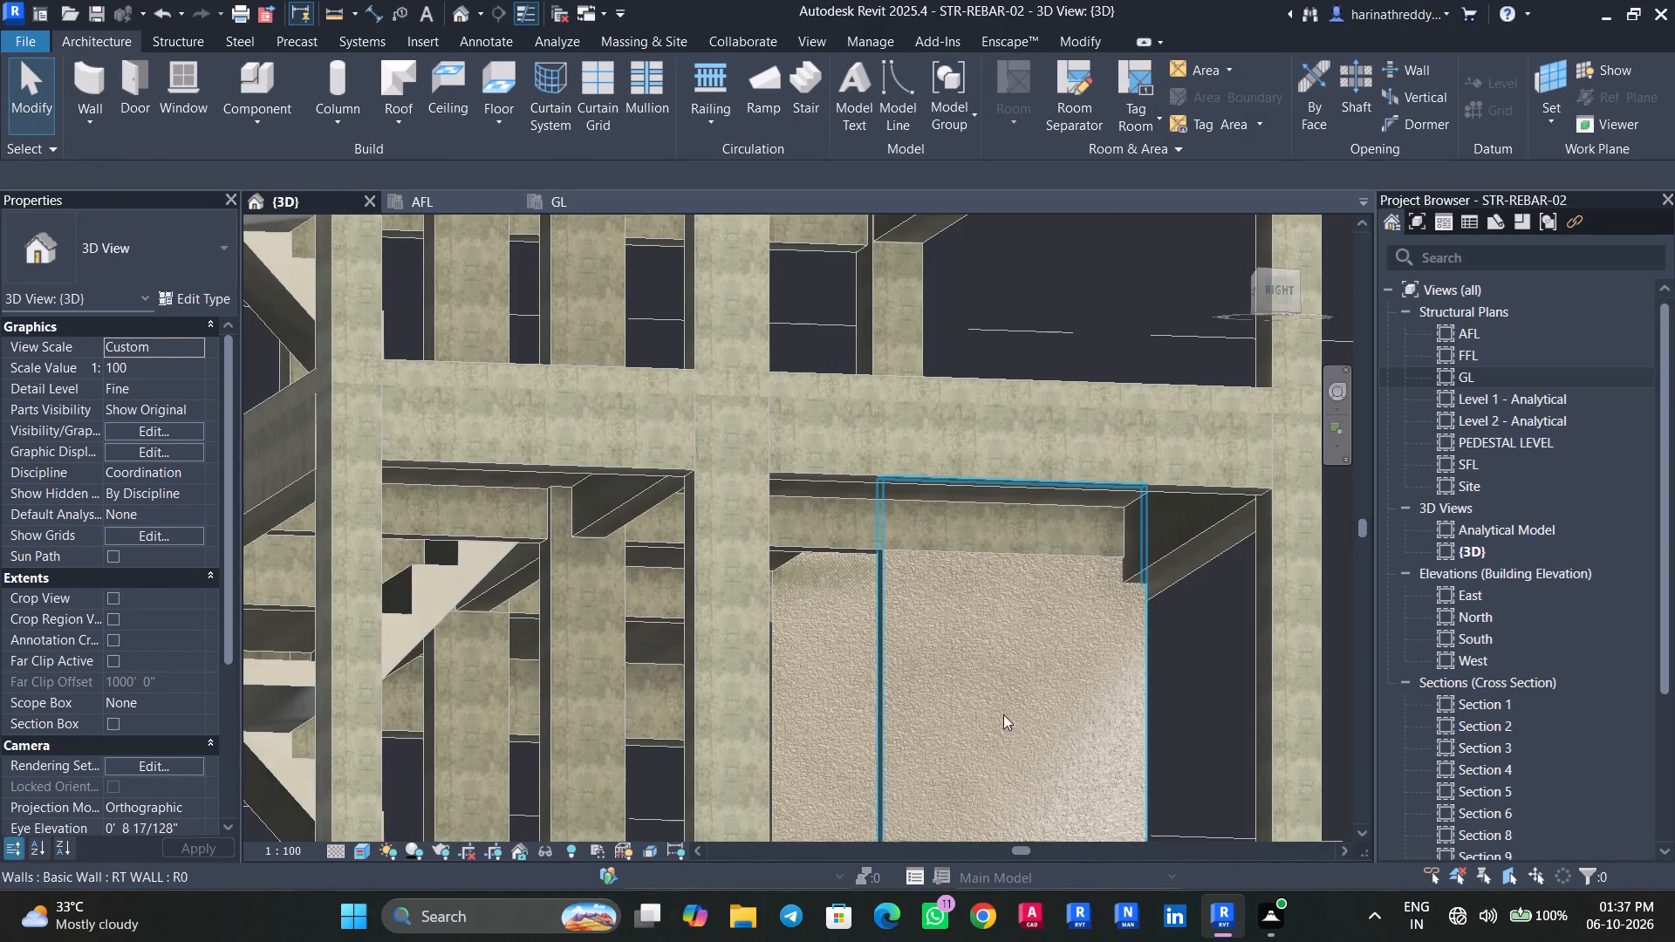
pyautogui.keyDown('shift'); pyautogui.moveTo(998, 710); pyautogui.dragTo(976, 687, button='middle'); pyautogui.keyUp('shift')
pyautogui.scroll(6, 990, 670)
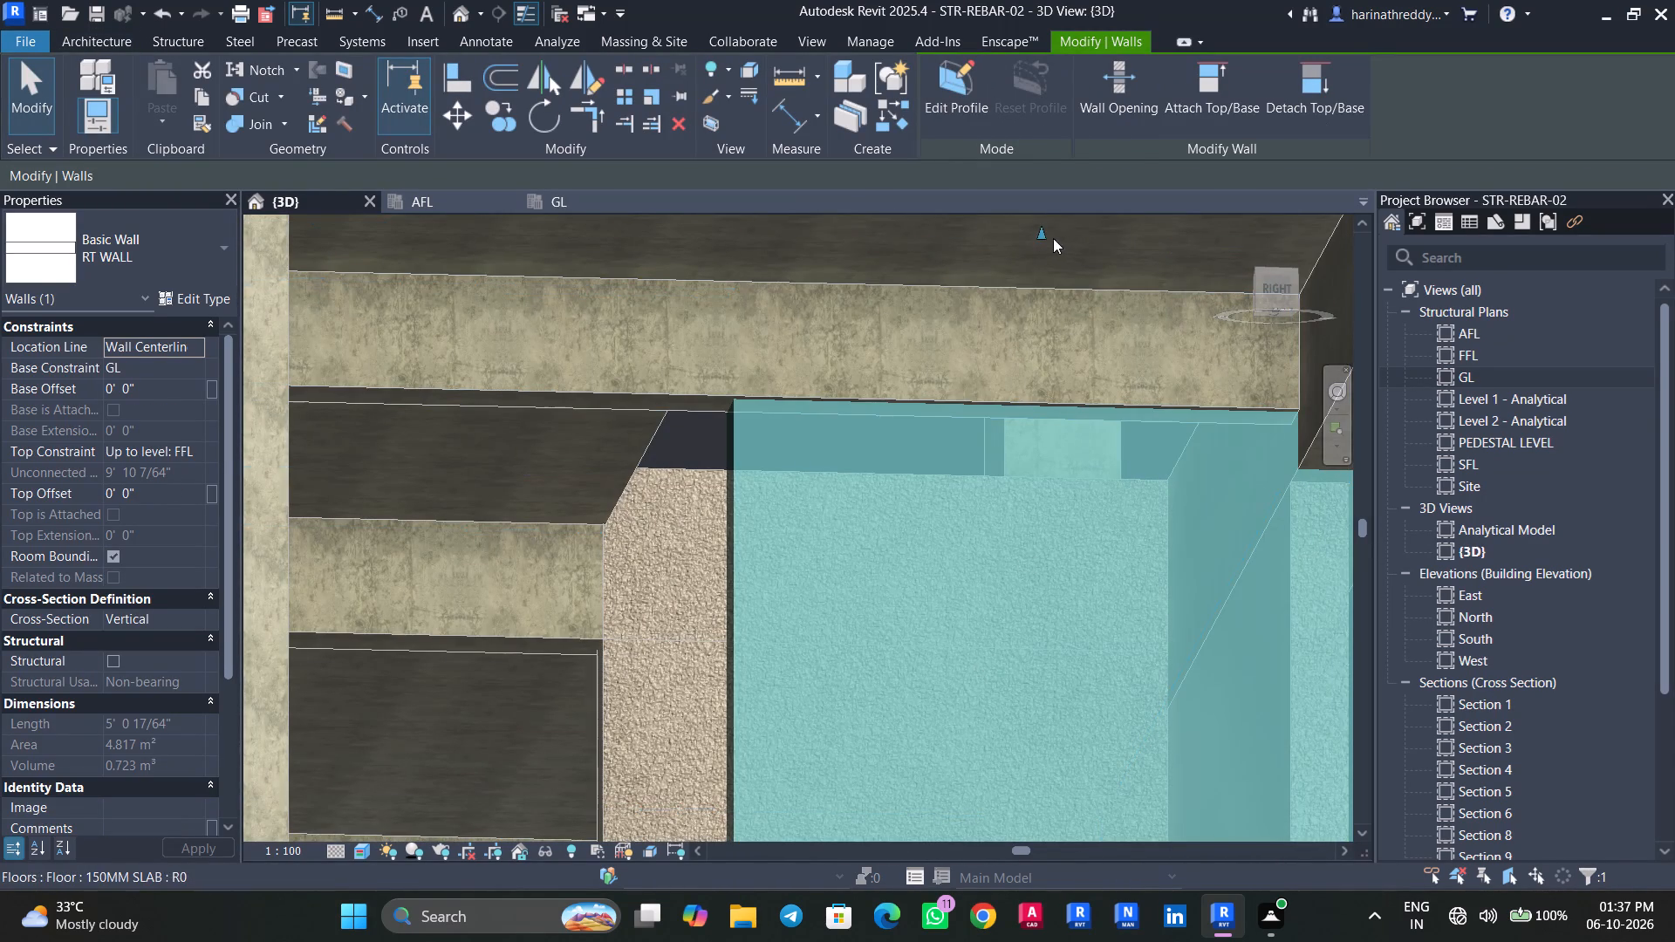
pyautogui.moveTo(1039, 236); pyautogui.dragTo(1038, 412)
pyautogui.keyDown('shift'); pyautogui.moveTo(1038, 548); pyautogui.dragTo(1063, 551, button='middle'); pyautogui.keyUp('shift')
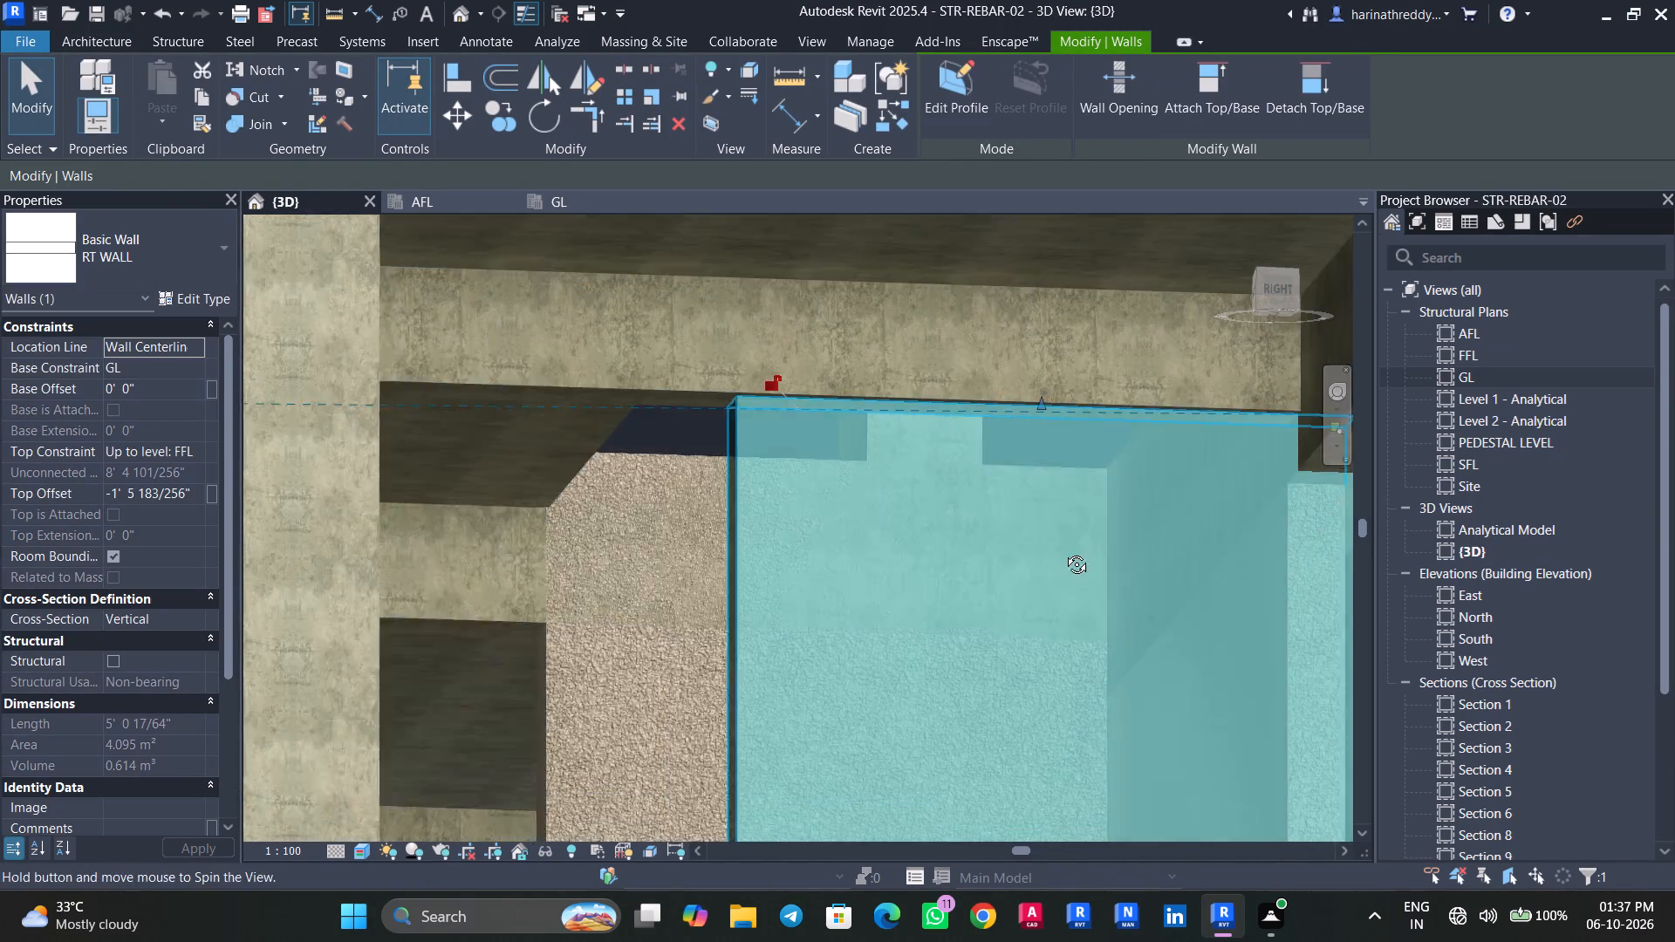
pyautogui.keyDown('shift'); pyautogui.moveTo(1063, 551); pyautogui.dragTo(1066, 551, button='middle'); pyautogui.keyUp('shift')
pyautogui.press('Escape')
# Lower the top of the left-side RT wall above GL to the underside of the FFL beam.
pyautogui.keyDown('shift'); pyautogui.moveTo(583, 652); pyautogui.dragTo(1089, 658, button='middle'); pyautogui.keyUp('shift')
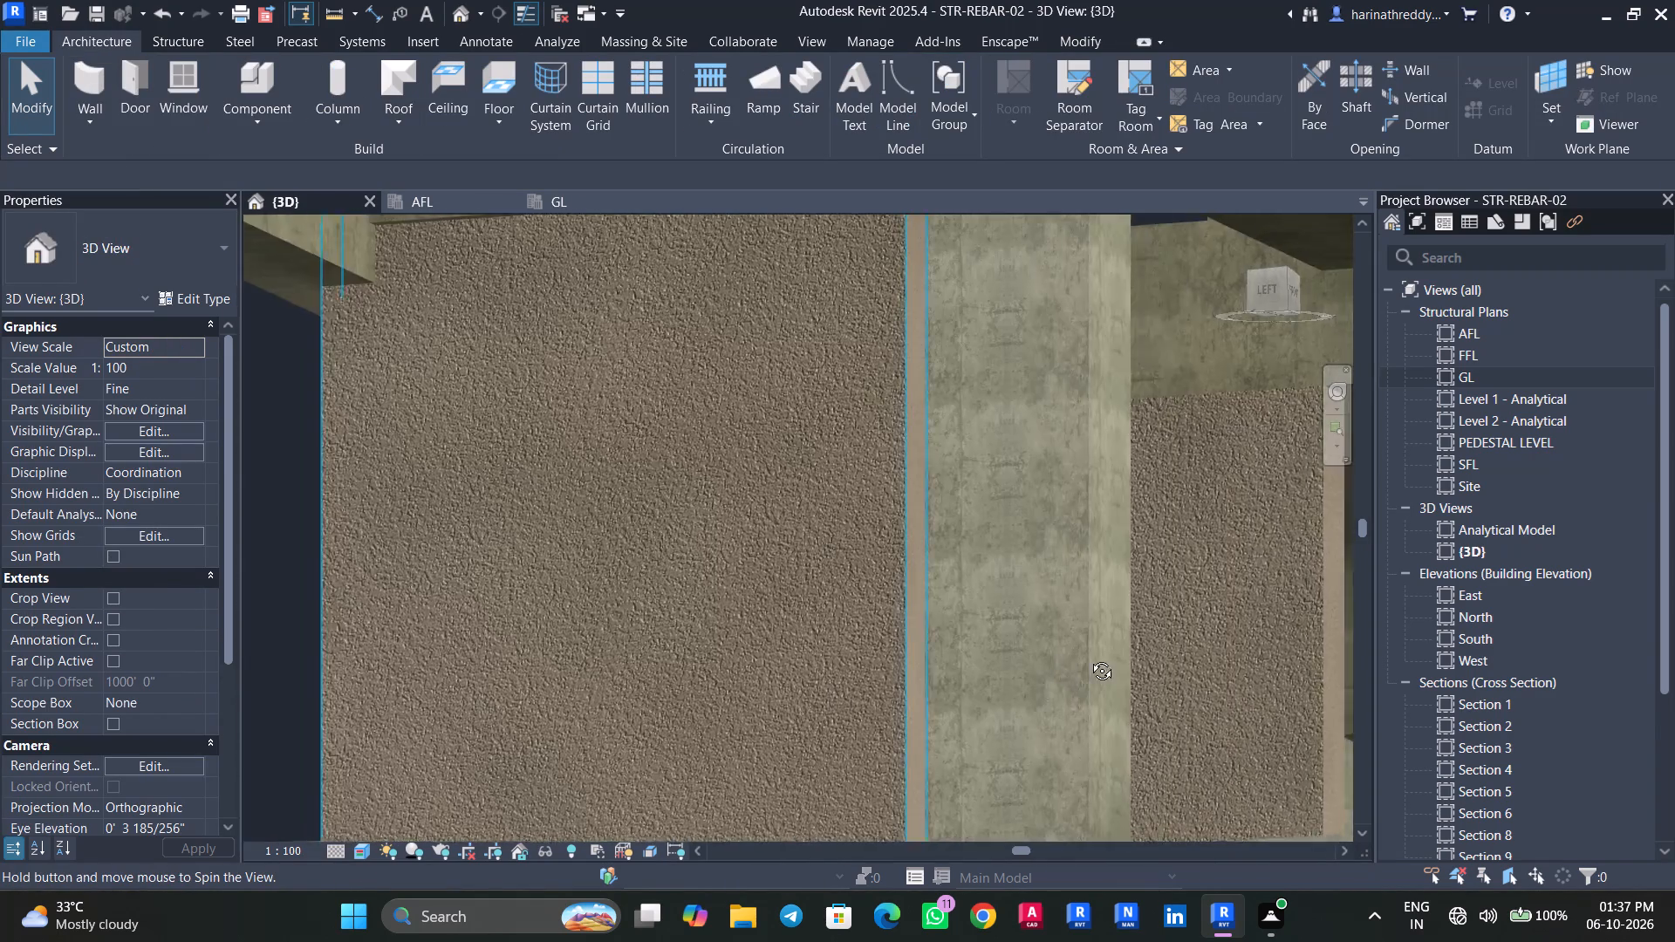
pyautogui.keyDown('shift'); pyautogui.moveTo(1089, 658); pyautogui.dragTo(1091, 658, button='middle'); pyautogui.keyUp('shift')
pyautogui.scroll(-4, 1092, 657)
pyautogui.keyDown('shift'); pyautogui.moveTo(1097, 657); pyautogui.dragTo(1117, 654, button='middle'); pyautogui.keyUp('shift')
pyautogui.click(967, 611)
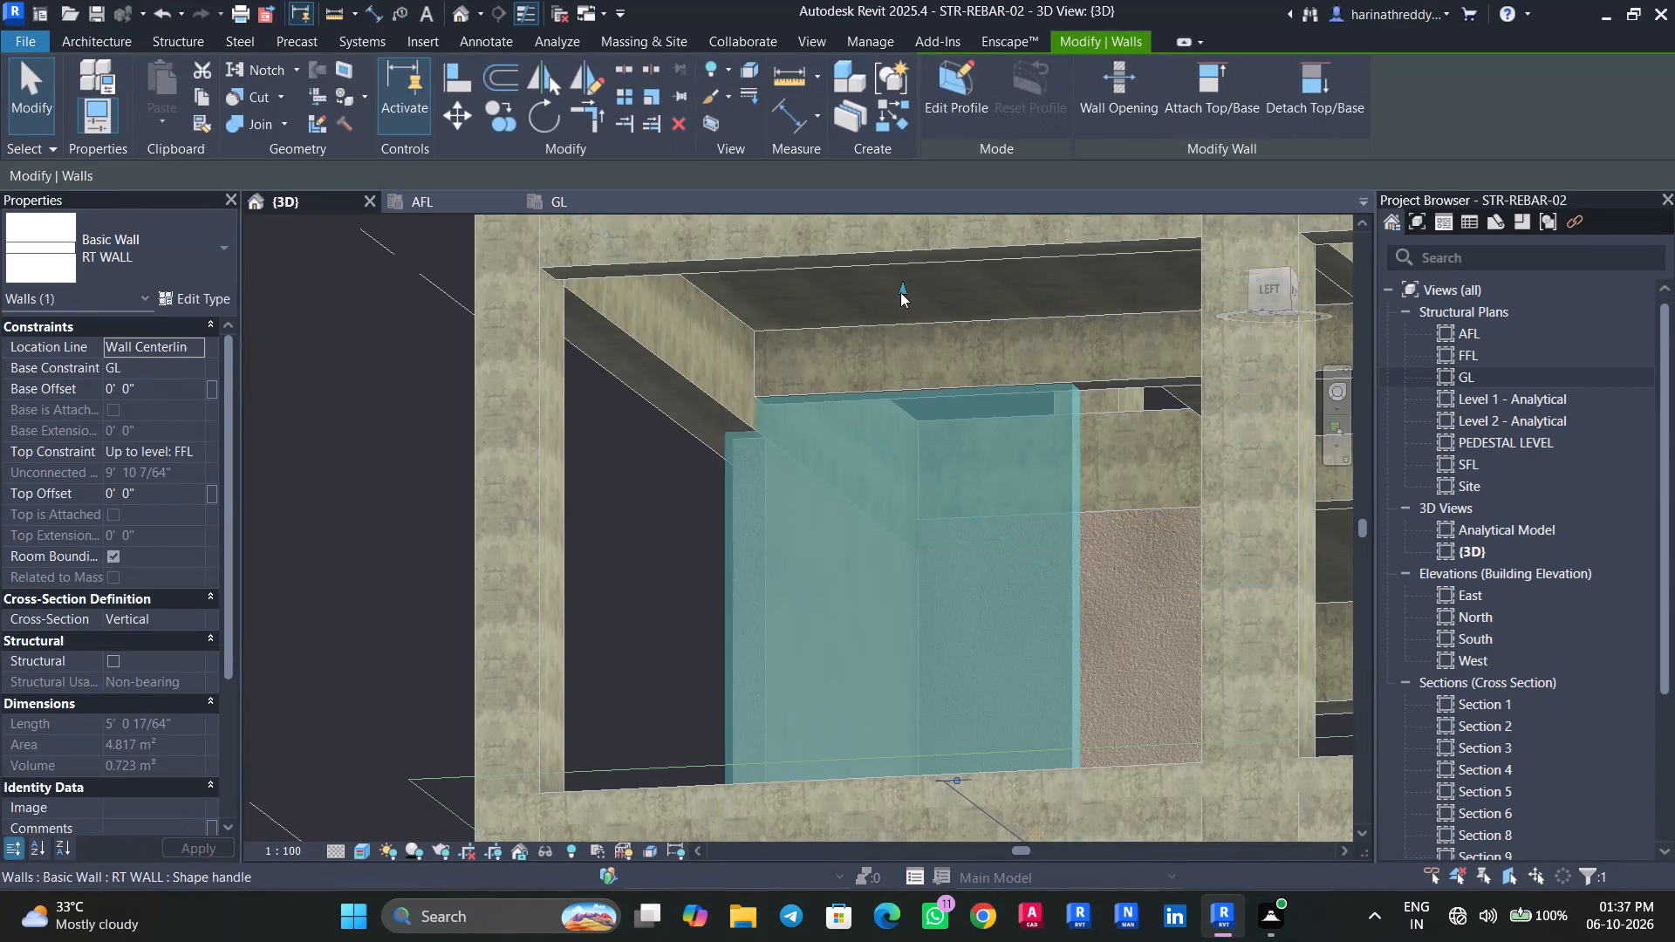
pyautogui.moveTo(900, 292); pyautogui.dragTo(892, 392)
pyautogui.press('Escape')
# Examine the RT wall enclosure from the front, underside and back, and view how it sits in the whole building.
pyautogui.keyDown('shift'); pyautogui.moveTo(1122, 548); pyautogui.dragTo(939, 582, button='middle'); pyautogui.keyUp('shift')
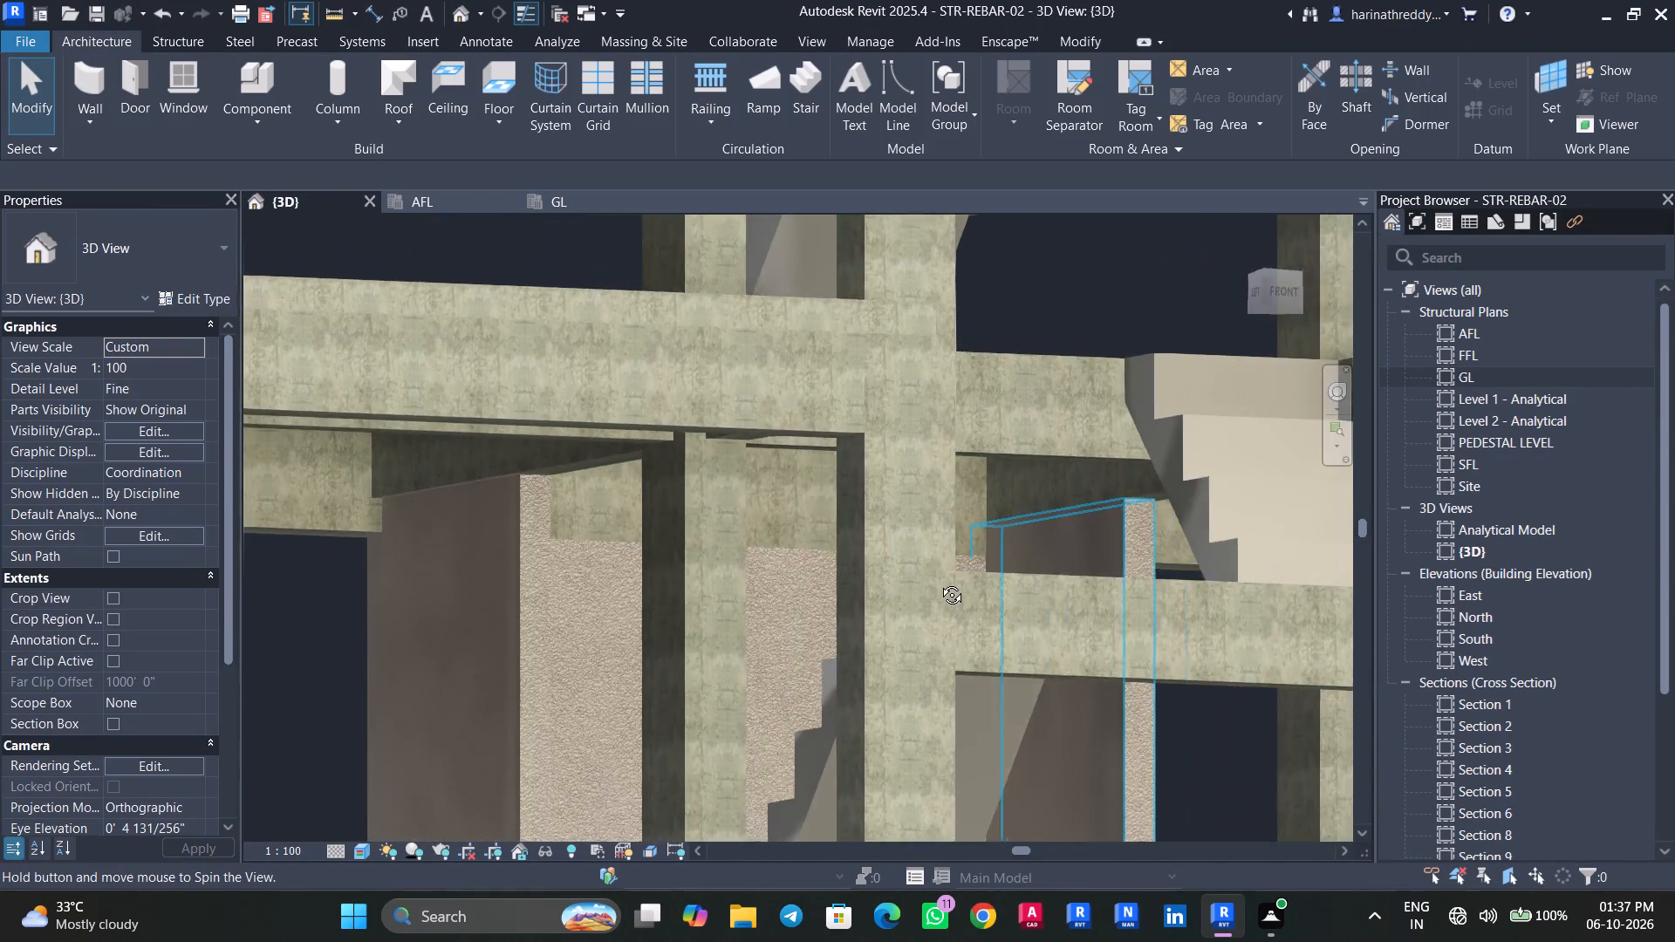
pyautogui.keyDown('shift'); pyautogui.moveTo(939, 582); pyautogui.dragTo(769, 589, button='middle'); pyautogui.keyUp('shift')
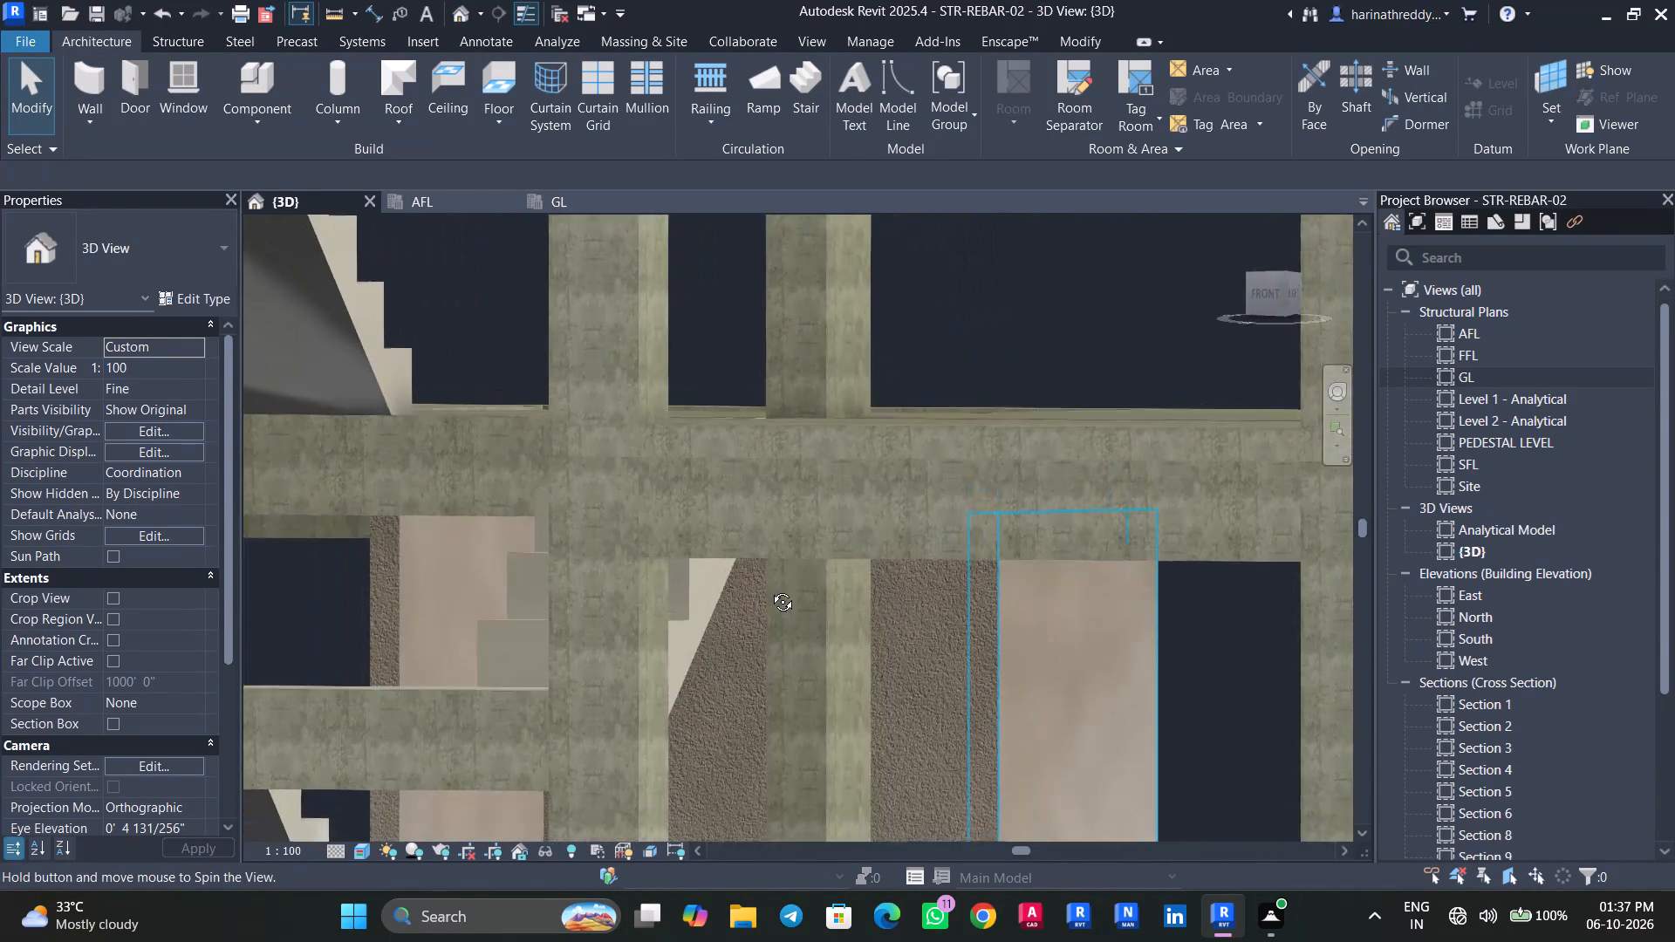
pyautogui.keyDown('shift'); pyautogui.moveTo(769, 589); pyautogui.dragTo(705, 493, button='middle'); pyautogui.keyUp('shift')
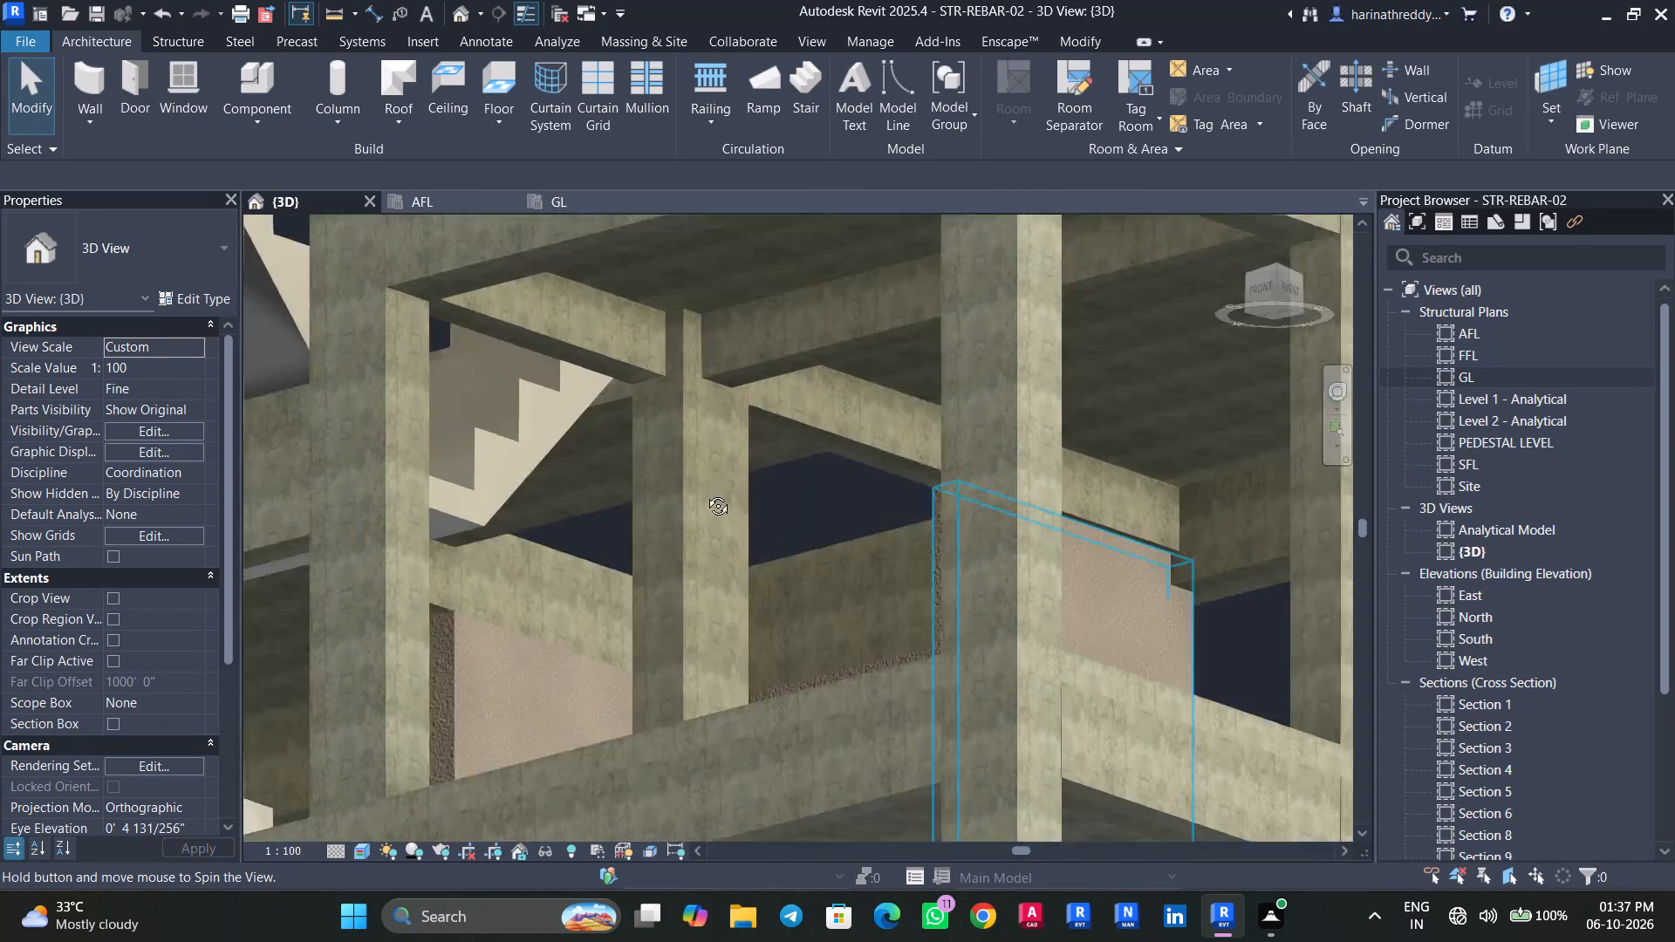
pyautogui.keyDown('shift'); pyautogui.moveTo(705, 493); pyautogui.dragTo(658, 485, button='middle'); pyautogui.keyUp('shift')
pyautogui.keyDown('shift'); pyautogui.moveTo(907, 558); pyautogui.dragTo(869, 674, button='middle'); pyautogui.keyUp('shift')
pyautogui.scroll(-8, 869, 674)
pyautogui.keyDown('shift'); pyautogui.moveTo(988, 709); pyautogui.dragTo(799, 766, button='middle'); pyautogui.keyUp('shift')
pyautogui.moveTo(1157, 764); pyautogui.dragTo(1138, 615, button='middle')
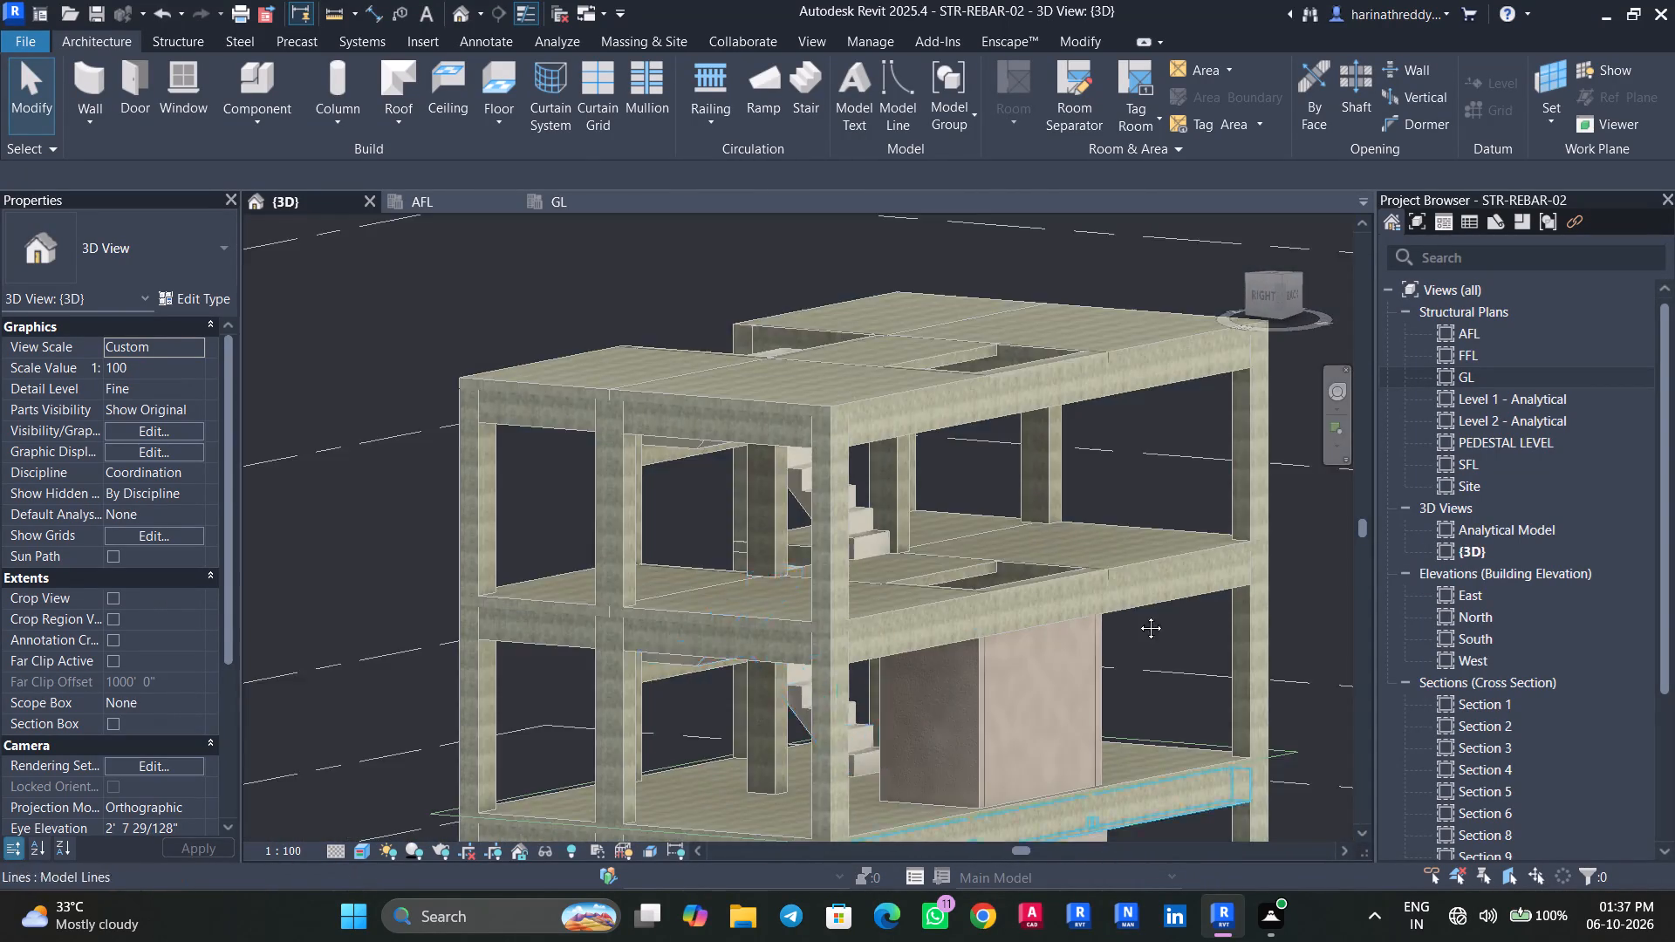
pyautogui.moveTo(1138, 615); pyautogui.dragTo(1113, 384, button='middle')
pyautogui.keyDown('shift'); pyautogui.moveTo(1221, 593); pyautogui.dragTo(851, 679, button='middle'); pyautogui.keyUp('shift')
pyautogui.scroll(-6, 851, 679)
pyautogui.moveTo(848, 693); pyautogui.dragTo(824, 771, button='middle')
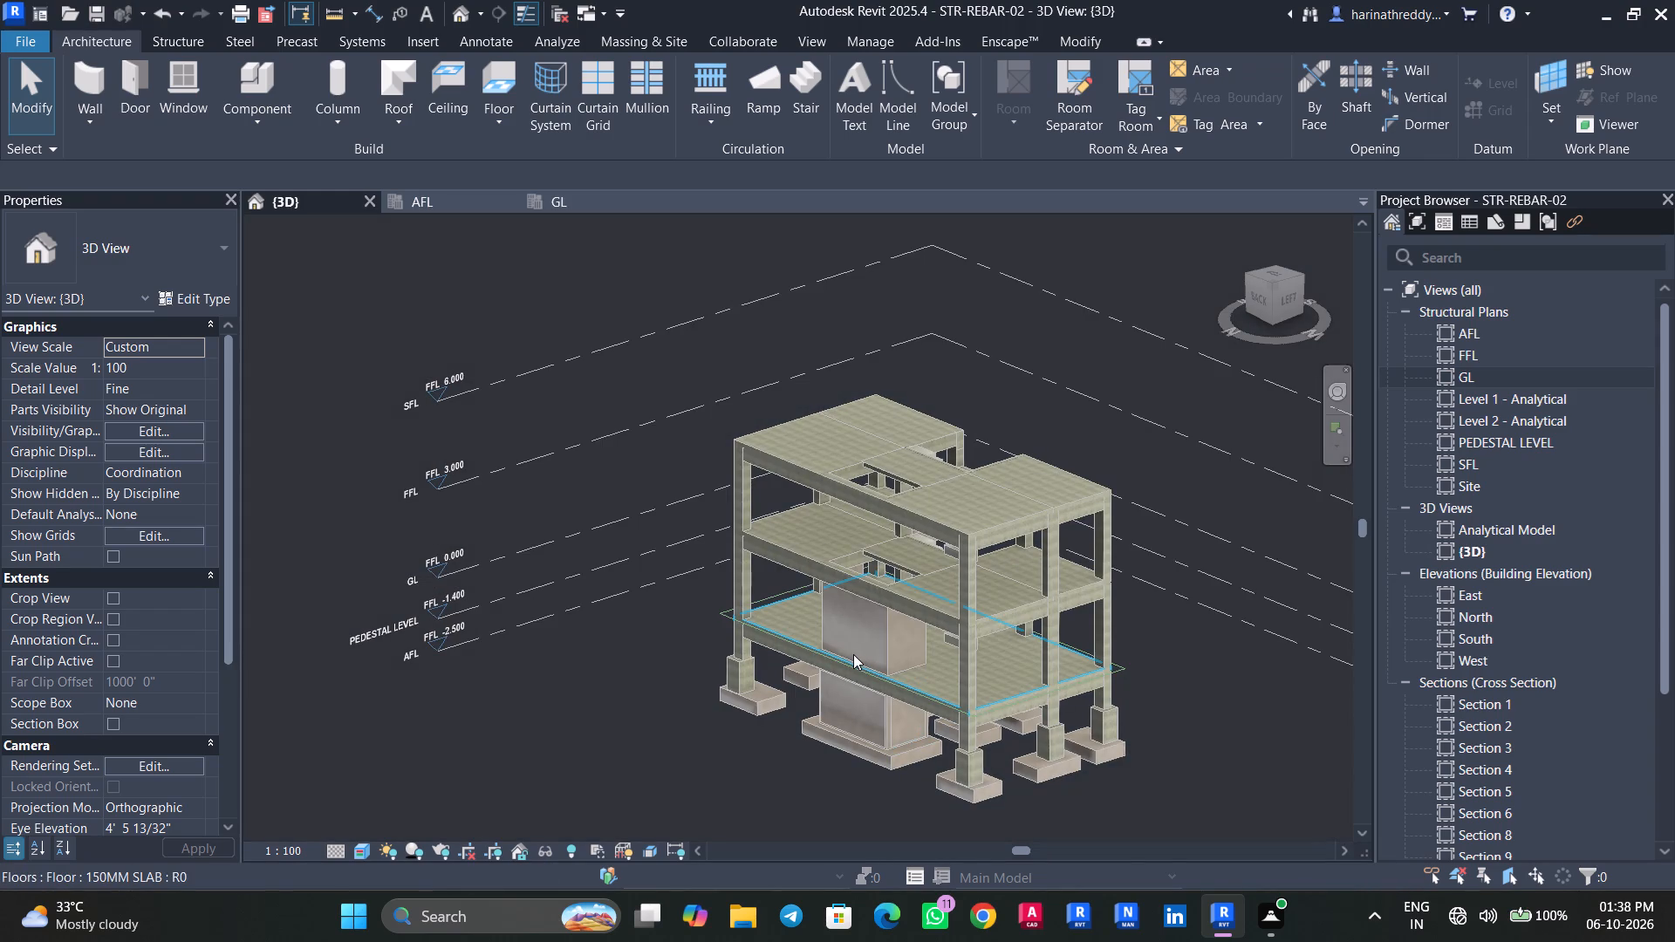
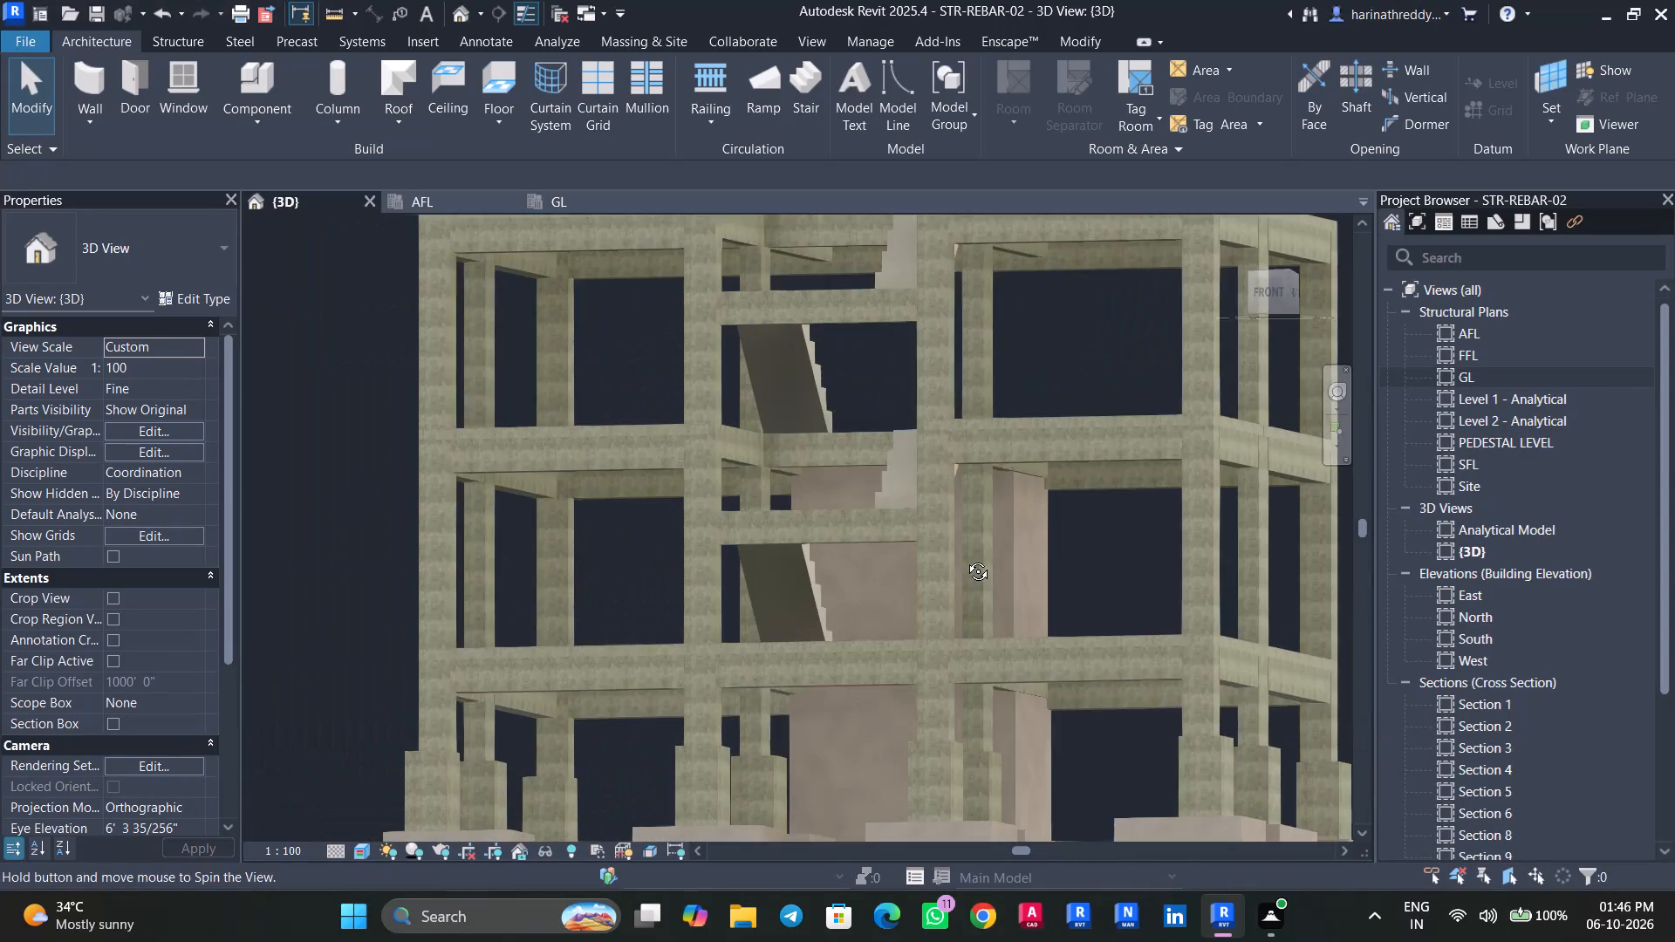
# Isolate the RT wall spanning between the two side walls above GL with a section box around it.
pyautogui.click(869, 584)
pyautogui.keyDown('shift'); pyautogui.moveTo(868, 585); pyautogui.dragTo(873, 645, button='middle'); pyautogui.keyUp('shift')
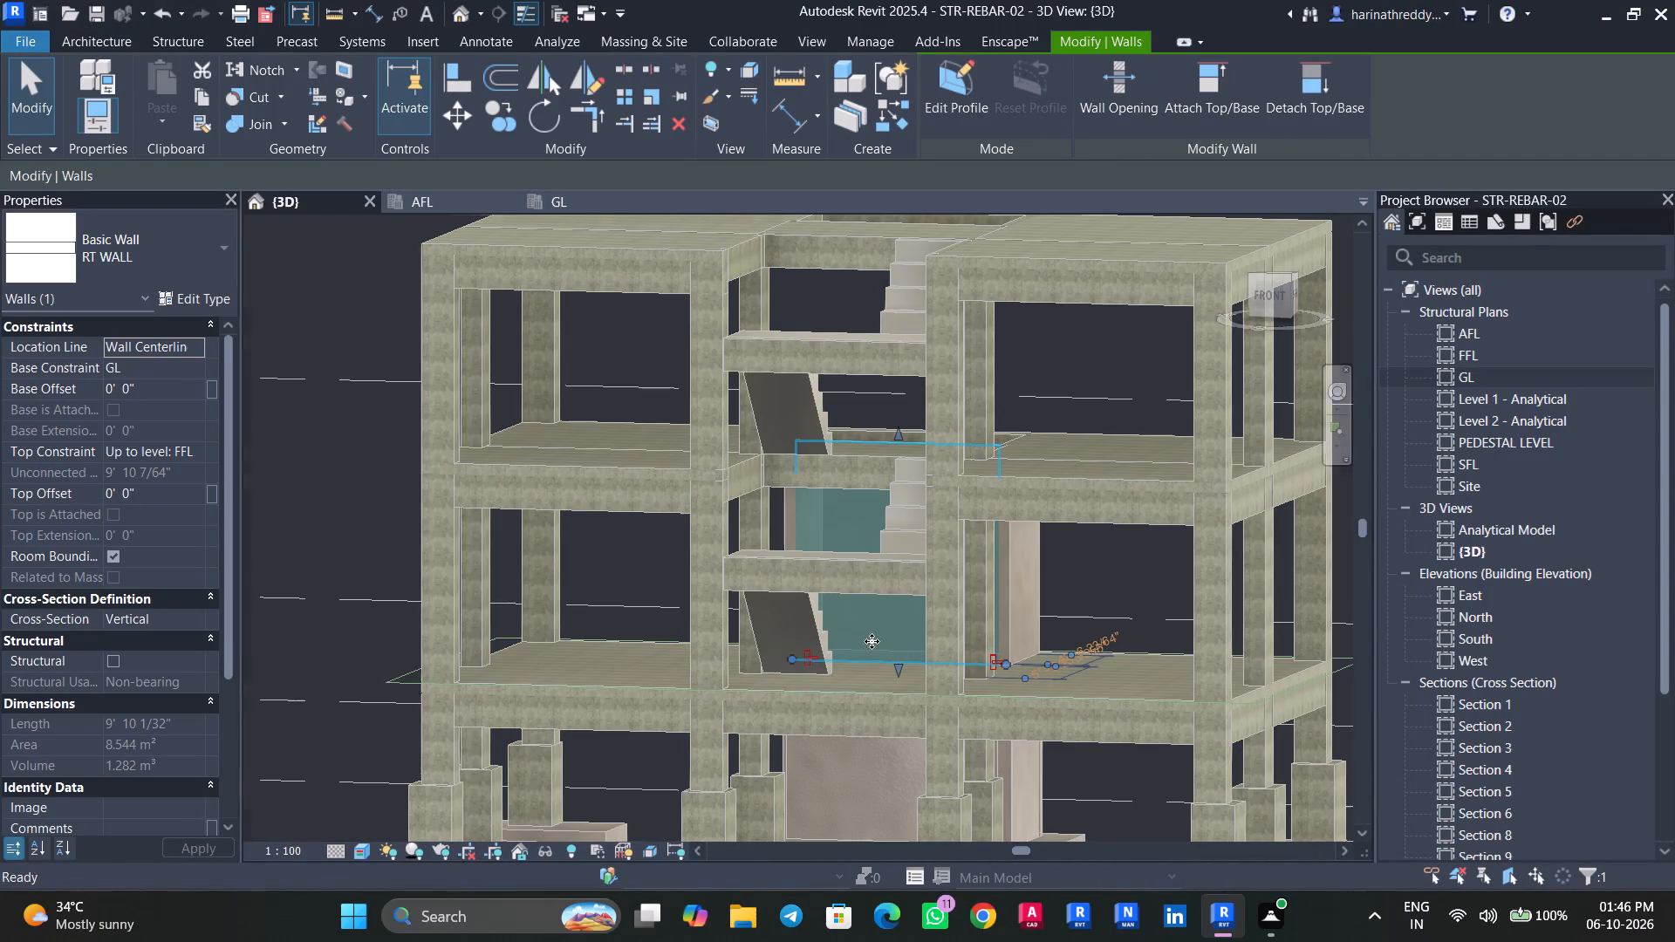
pyautogui.click(712, 126)
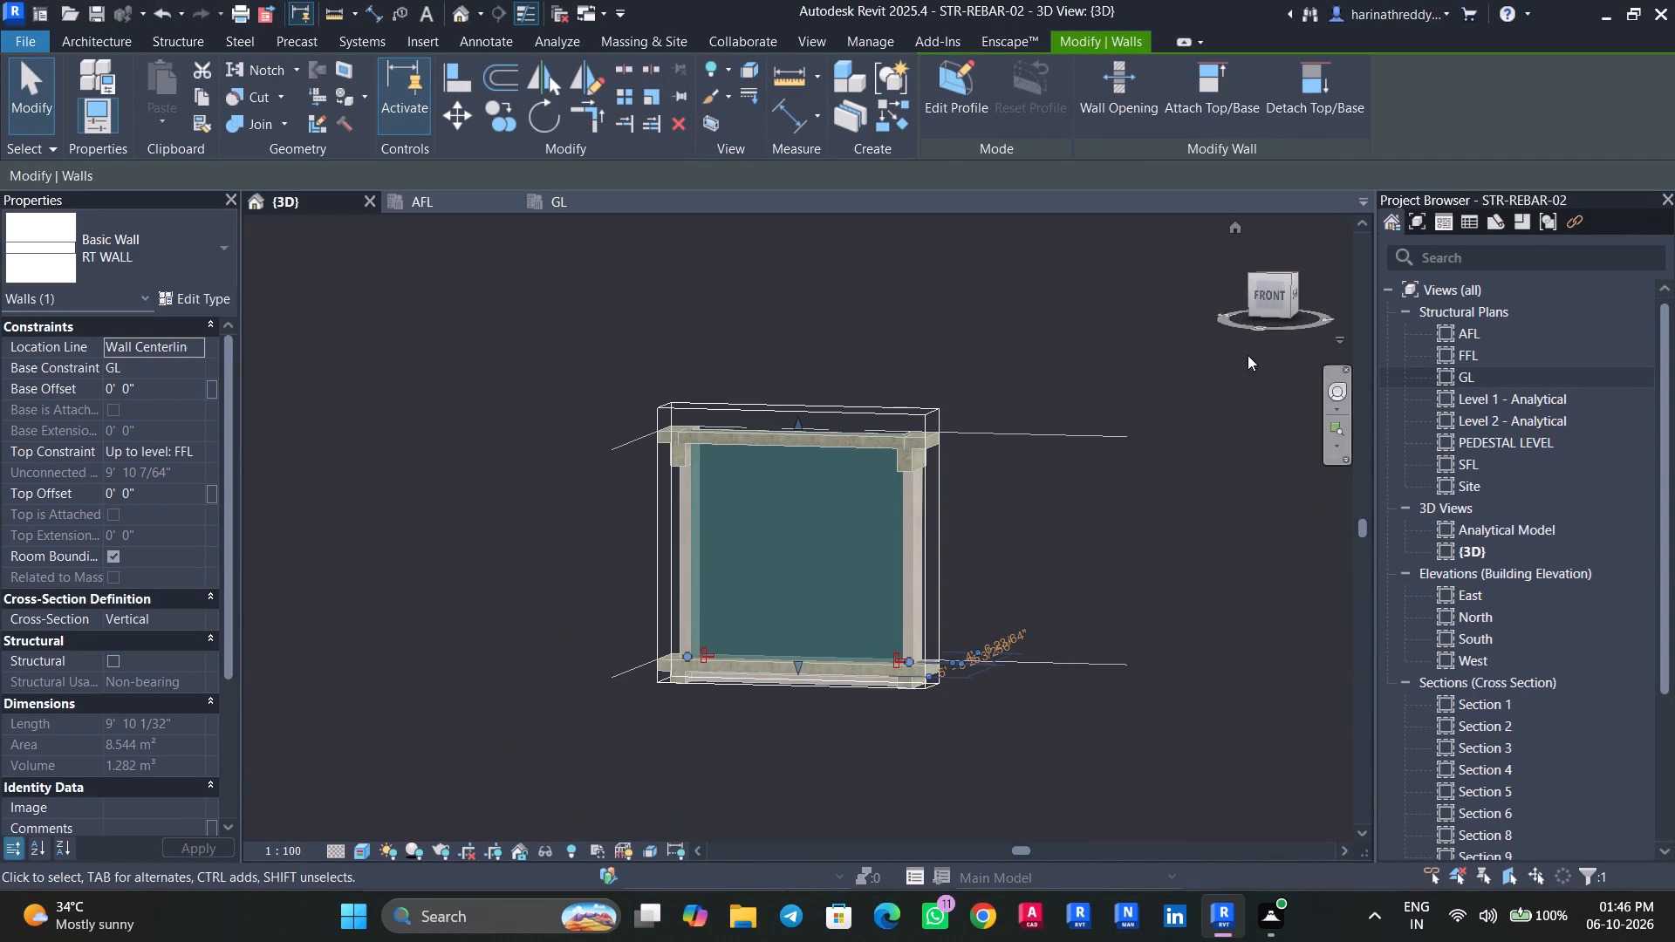
# Cut a rectangular door-like opening from the base of the isolated RT wall, about 3' 1" from each side wall.
pyautogui.scroll(3, 854, 543)
pyautogui.click(1266, 297)
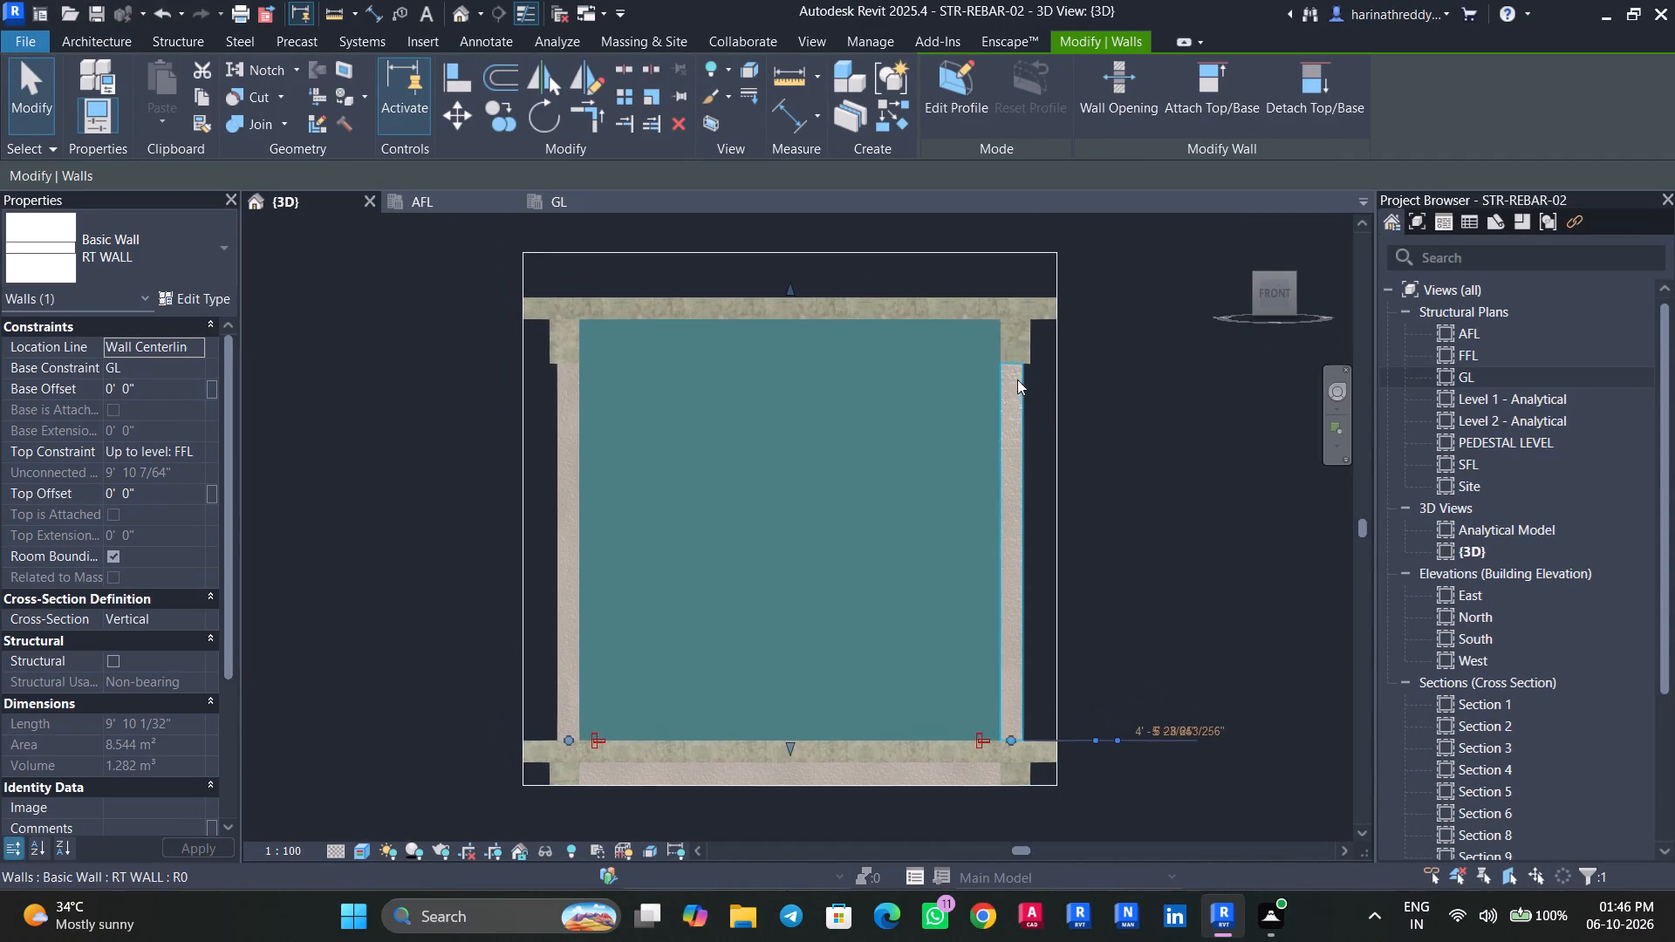
pyautogui.click(1102, 113)
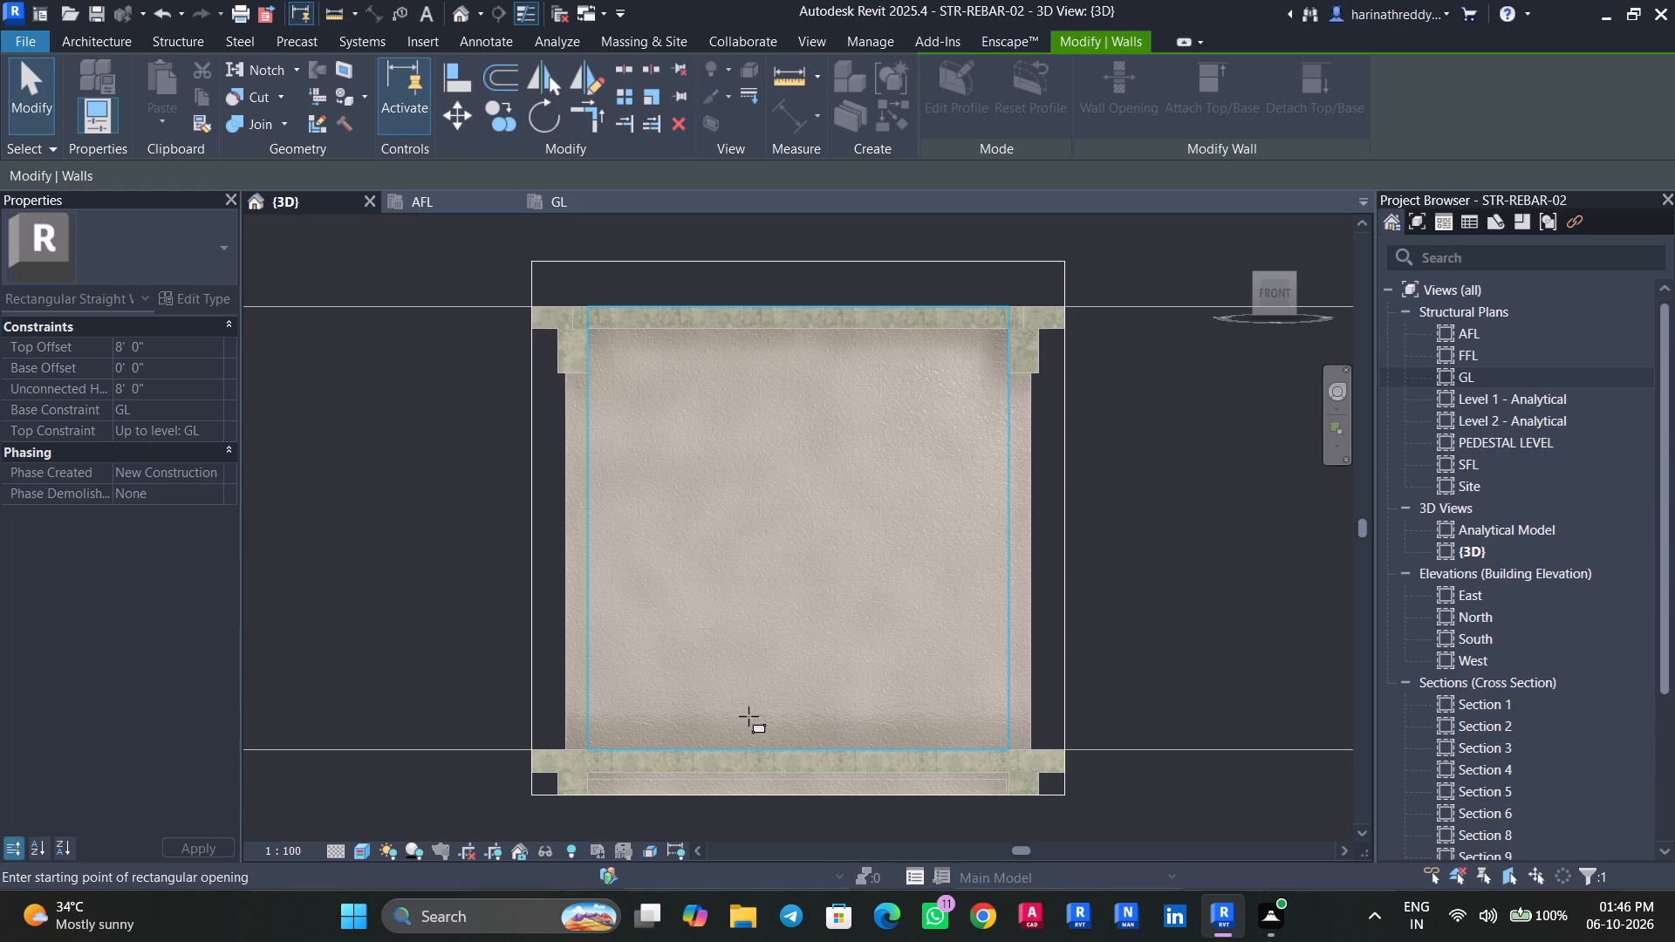
pyautogui.click(866, 750)
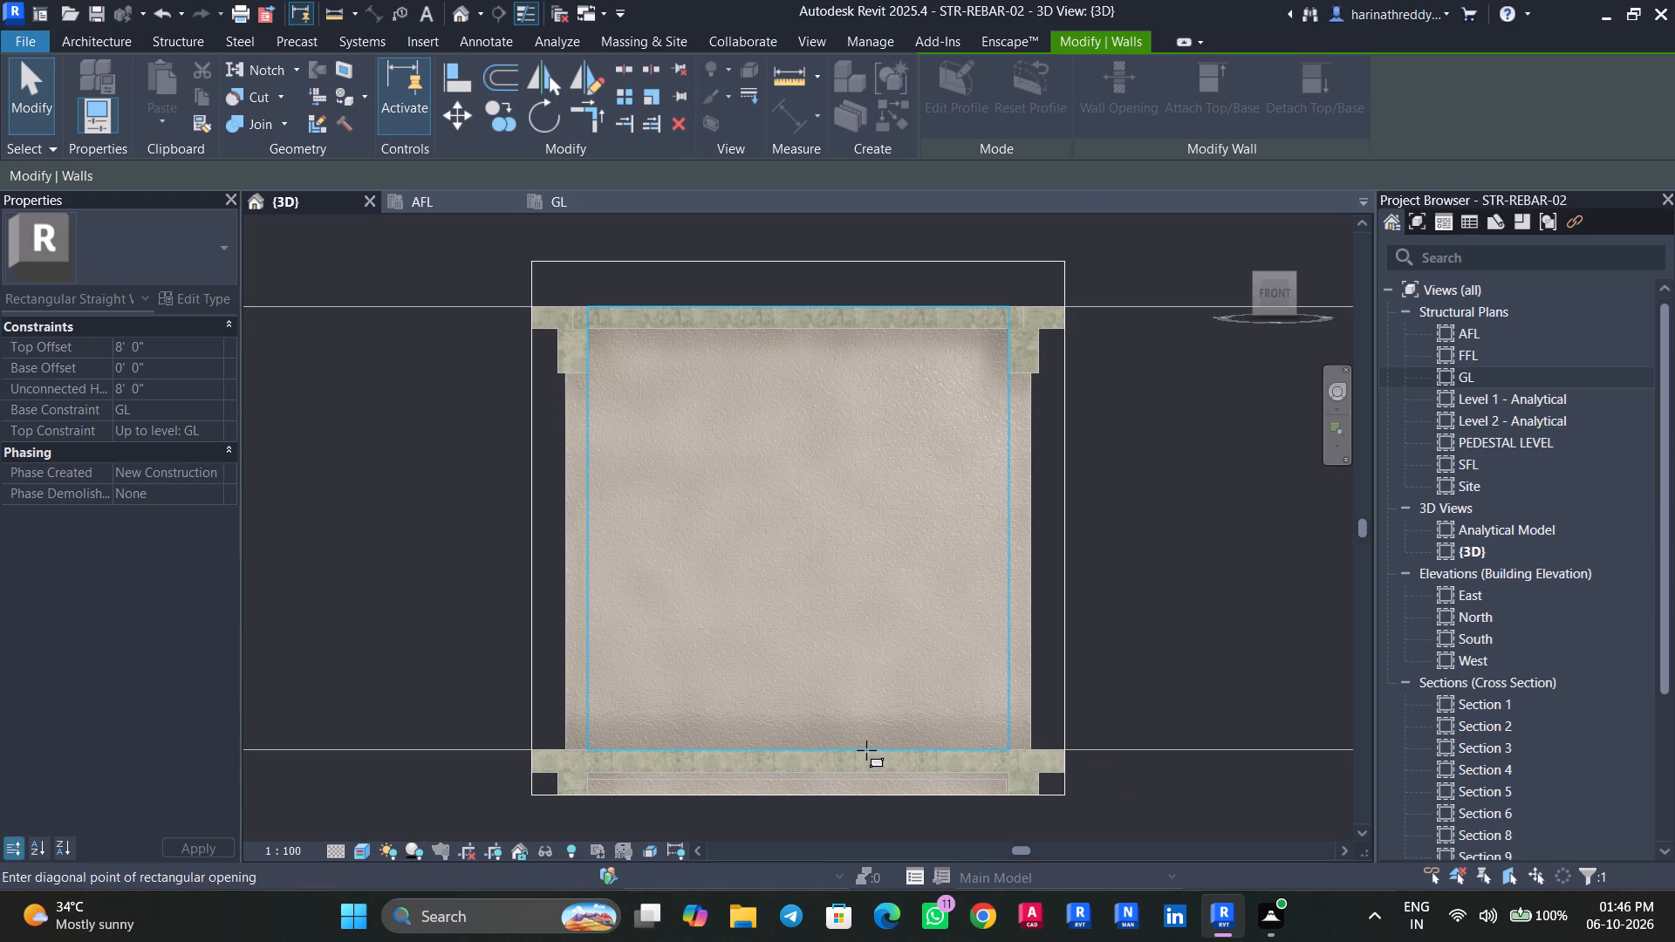
pyautogui.click(729, 455)
pyautogui.press('Escape')
pyautogui.press('Escape')
pyautogui.press('Escape')
pyautogui.press('Escape')
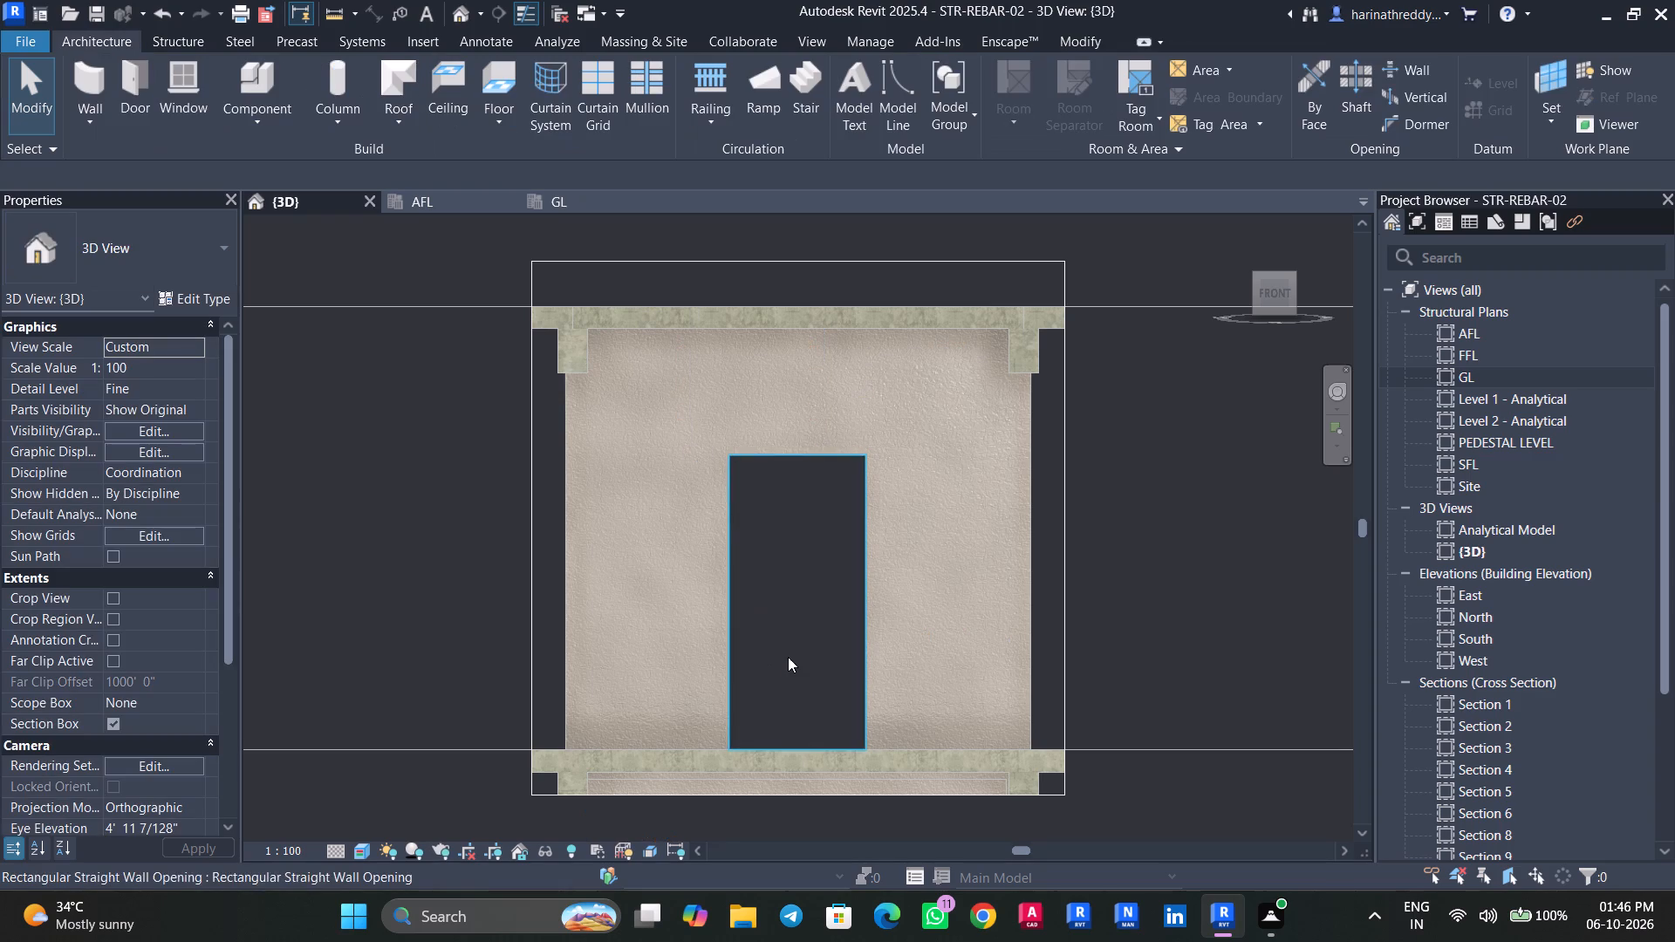
# Make the RT wall containing the new opening structural.
pyautogui.keyDown('shift'); pyautogui.moveTo(762, 681); pyautogui.dragTo(810, 740, button='middle'); pyautogui.keyUp('shift')
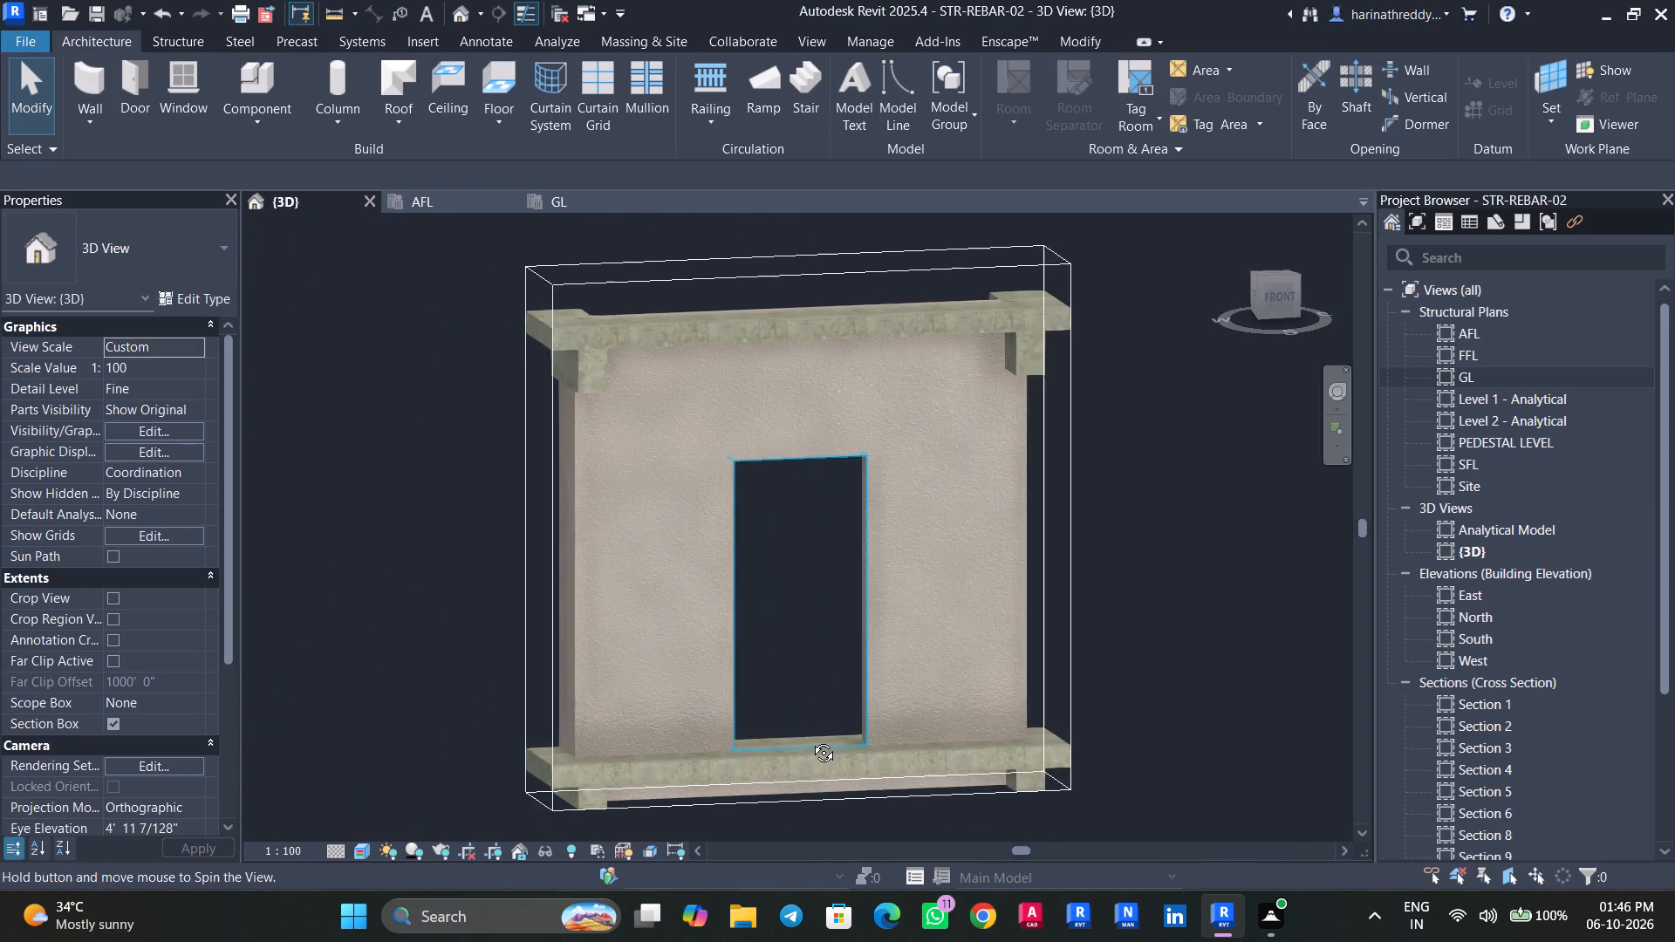
pyautogui.keyDown('shift'); pyautogui.moveTo(810, 740); pyautogui.dragTo(737, 696, button='middle'); pyautogui.keyUp('shift')
pyautogui.scroll(4, 771, 629)
pyautogui.keyDown('shift'); pyautogui.moveTo(770, 639); pyautogui.dragTo(742, 696, button='middle'); pyautogui.keyUp('shift')
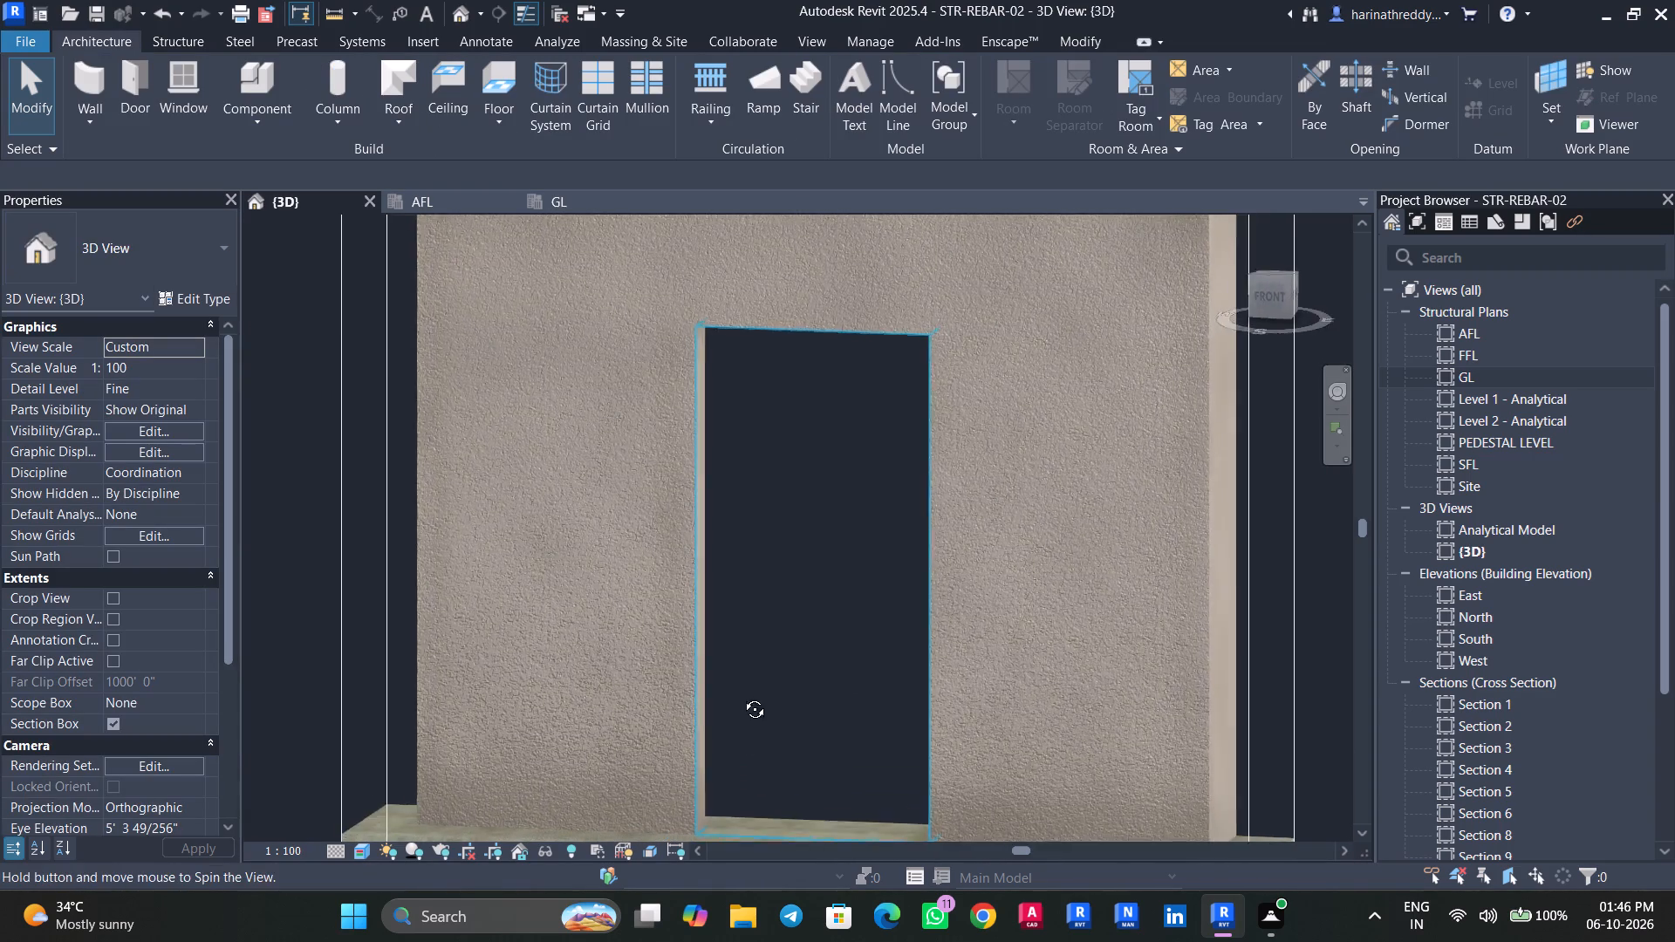
pyautogui.keyDown('shift'); pyautogui.moveTo(742, 696); pyautogui.dragTo(732, 739, button='middle'); pyautogui.keyUp('shift')
pyautogui.click(519, 544)
pyautogui.scroll(-4, 931, 459)
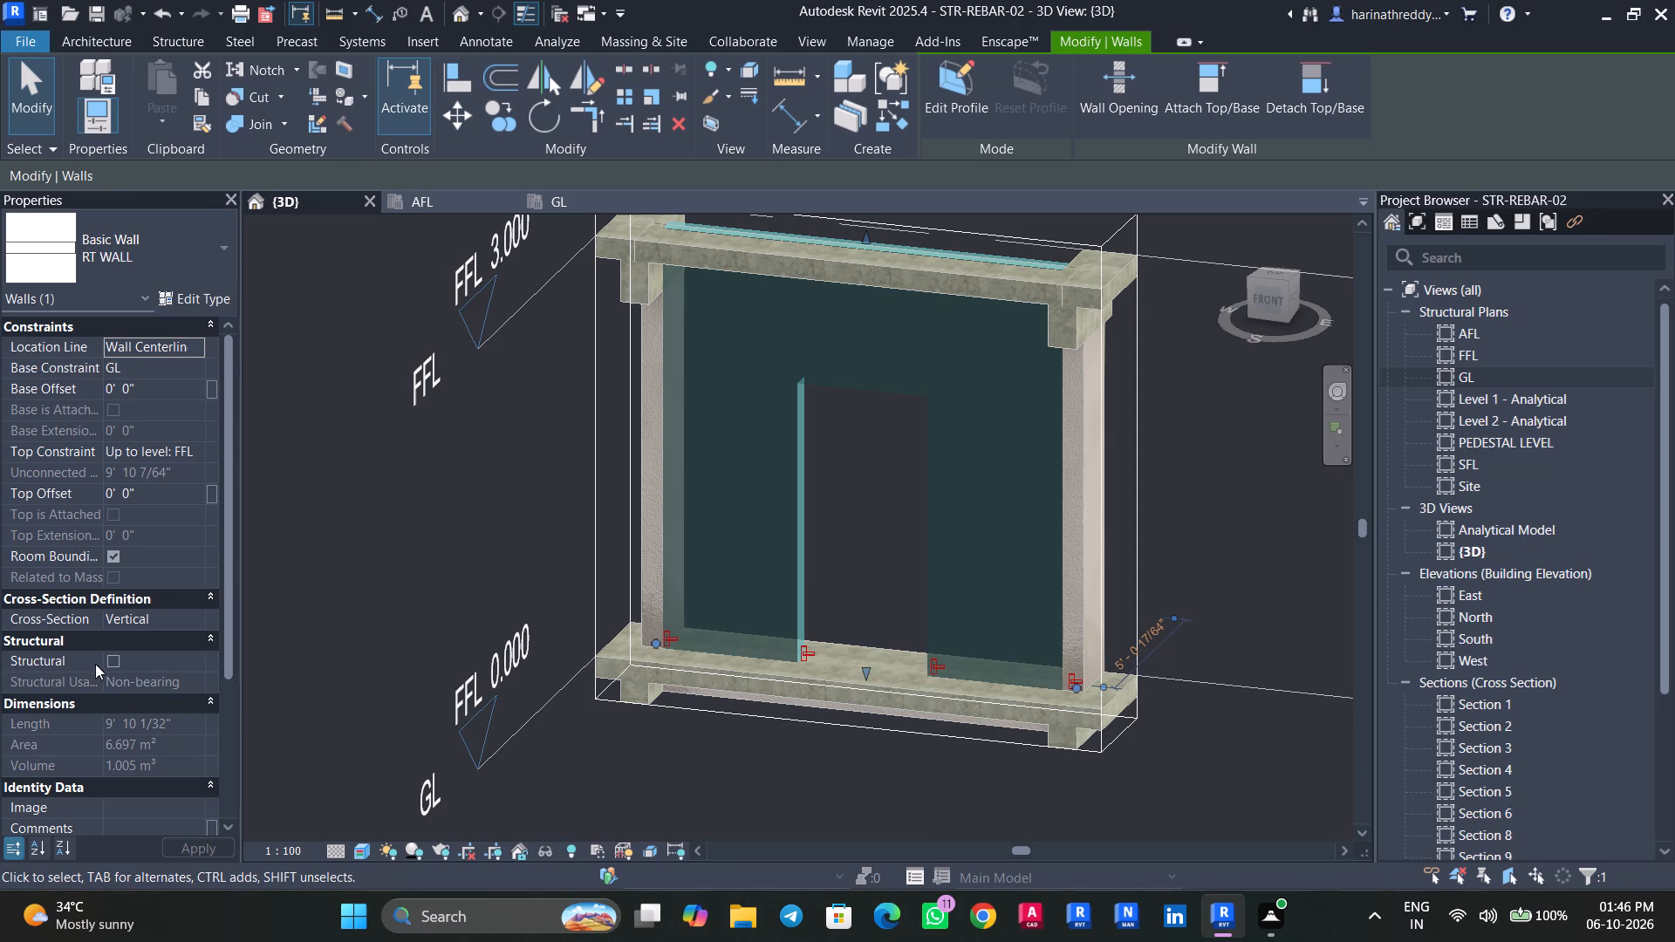
pyautogui.click(113, 659)
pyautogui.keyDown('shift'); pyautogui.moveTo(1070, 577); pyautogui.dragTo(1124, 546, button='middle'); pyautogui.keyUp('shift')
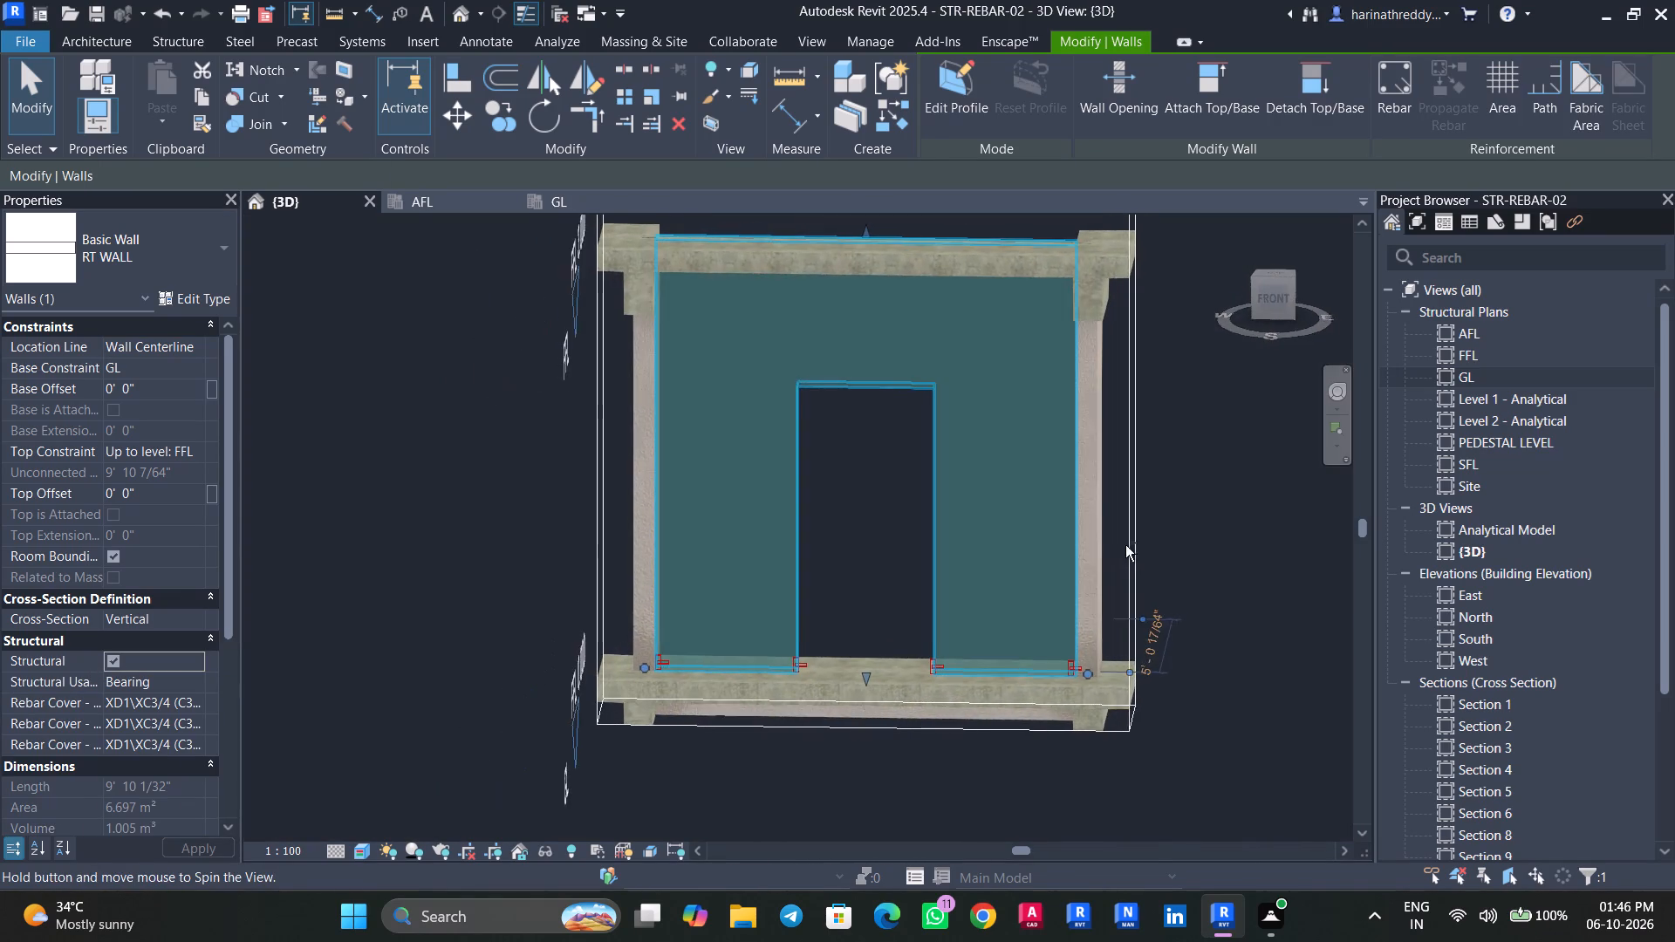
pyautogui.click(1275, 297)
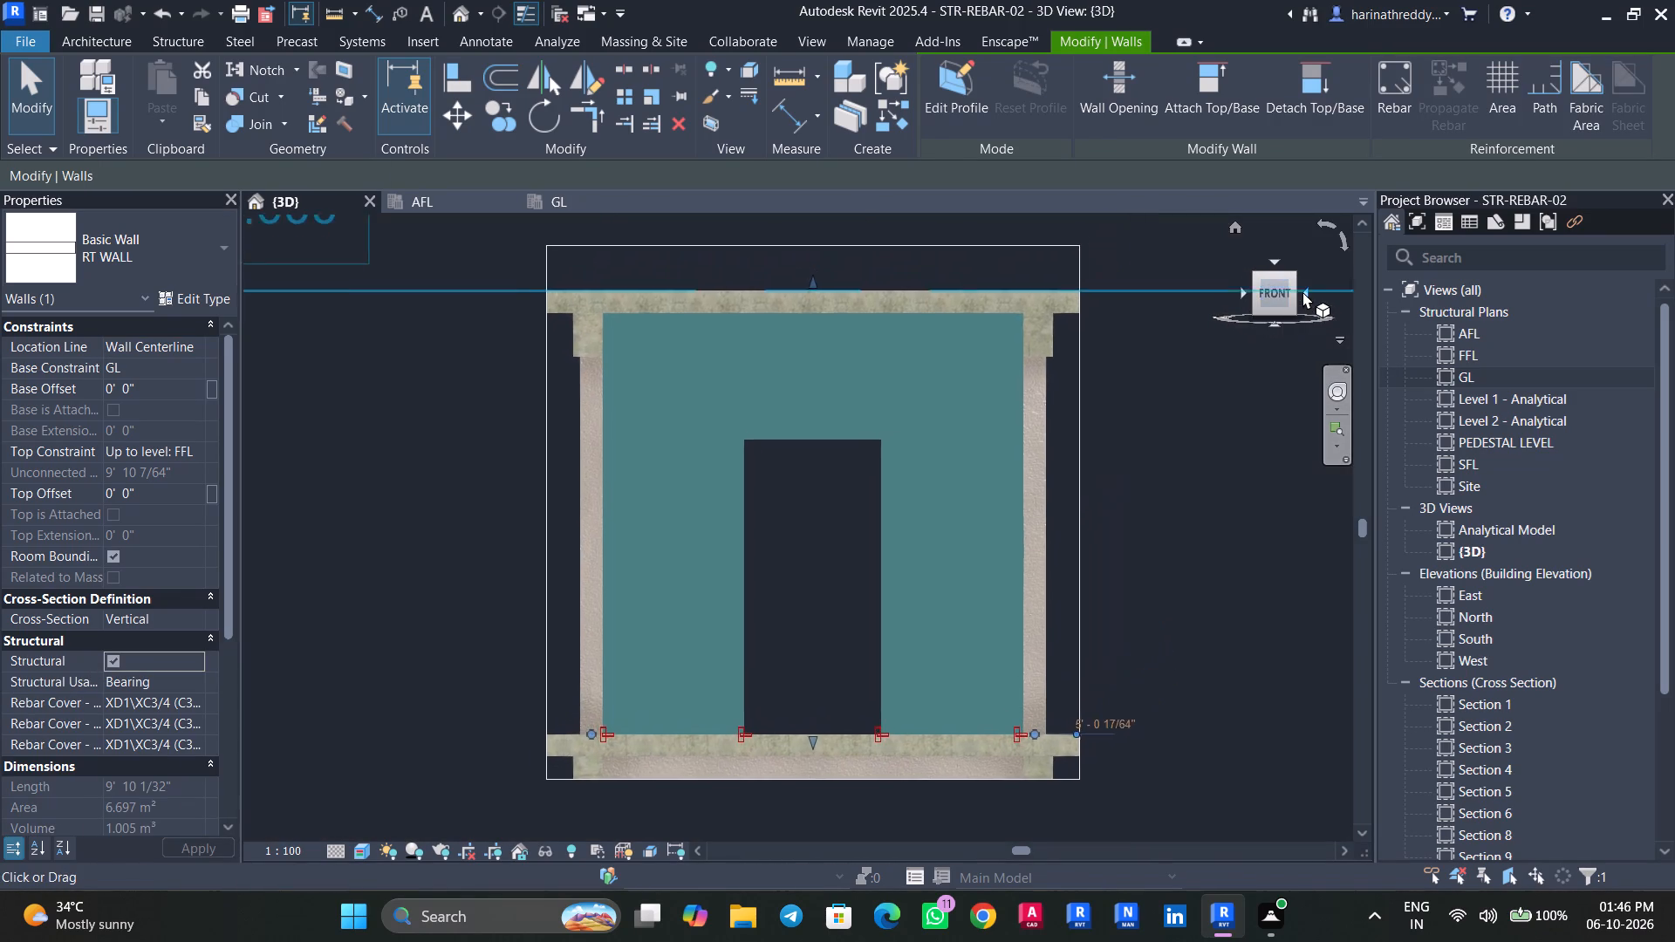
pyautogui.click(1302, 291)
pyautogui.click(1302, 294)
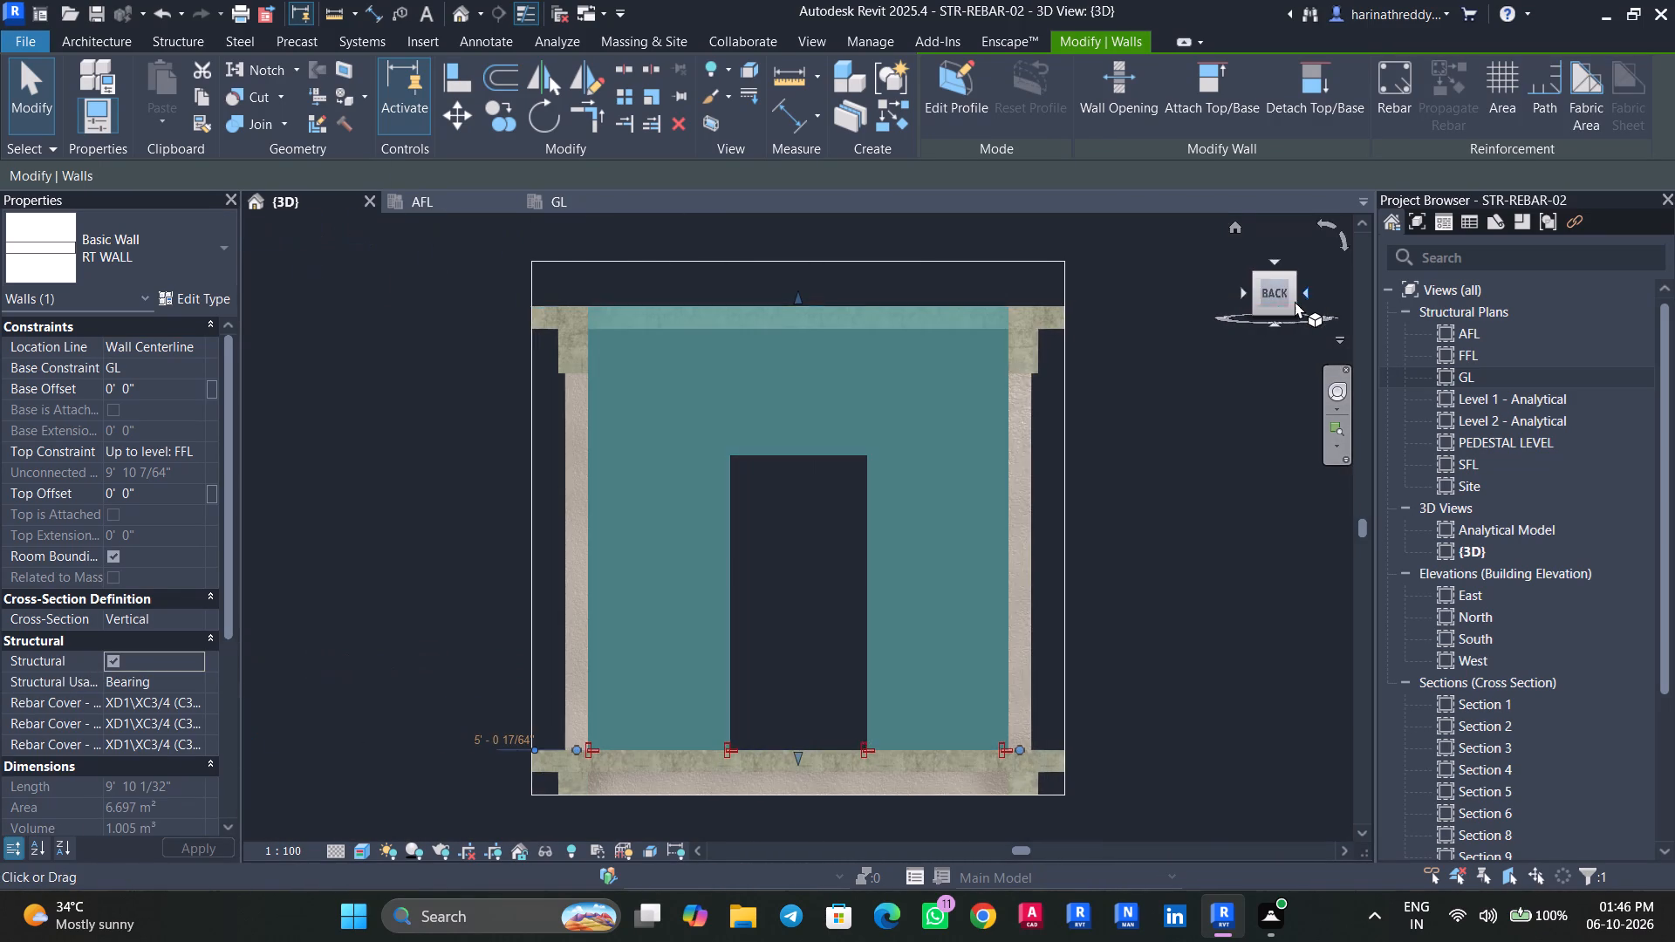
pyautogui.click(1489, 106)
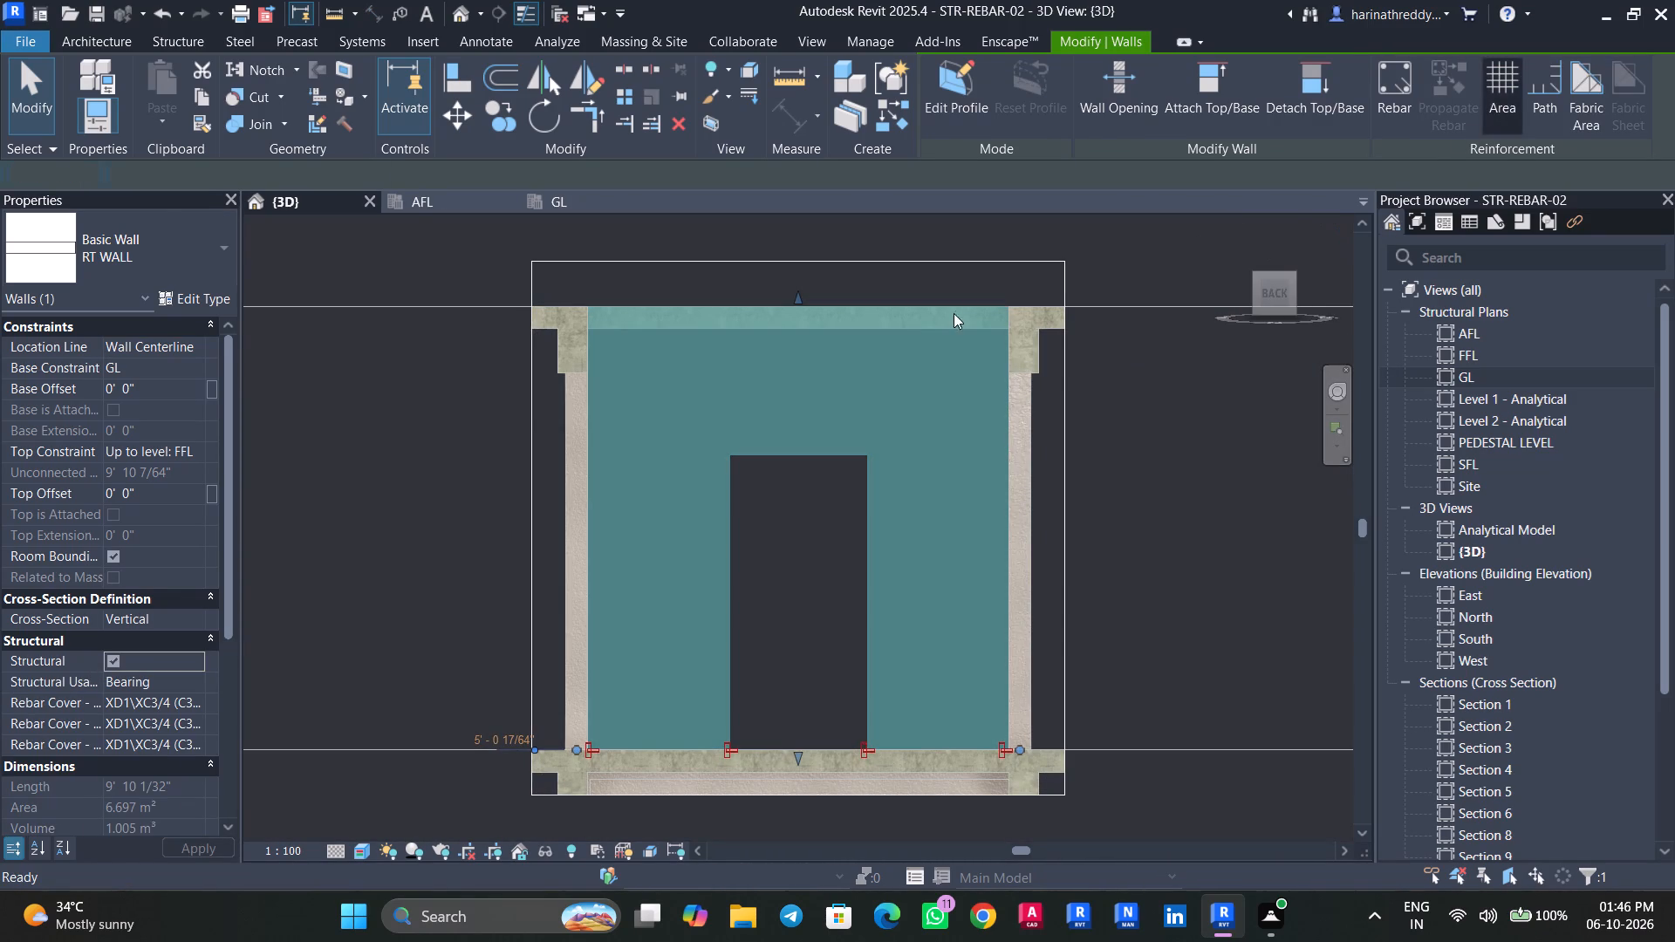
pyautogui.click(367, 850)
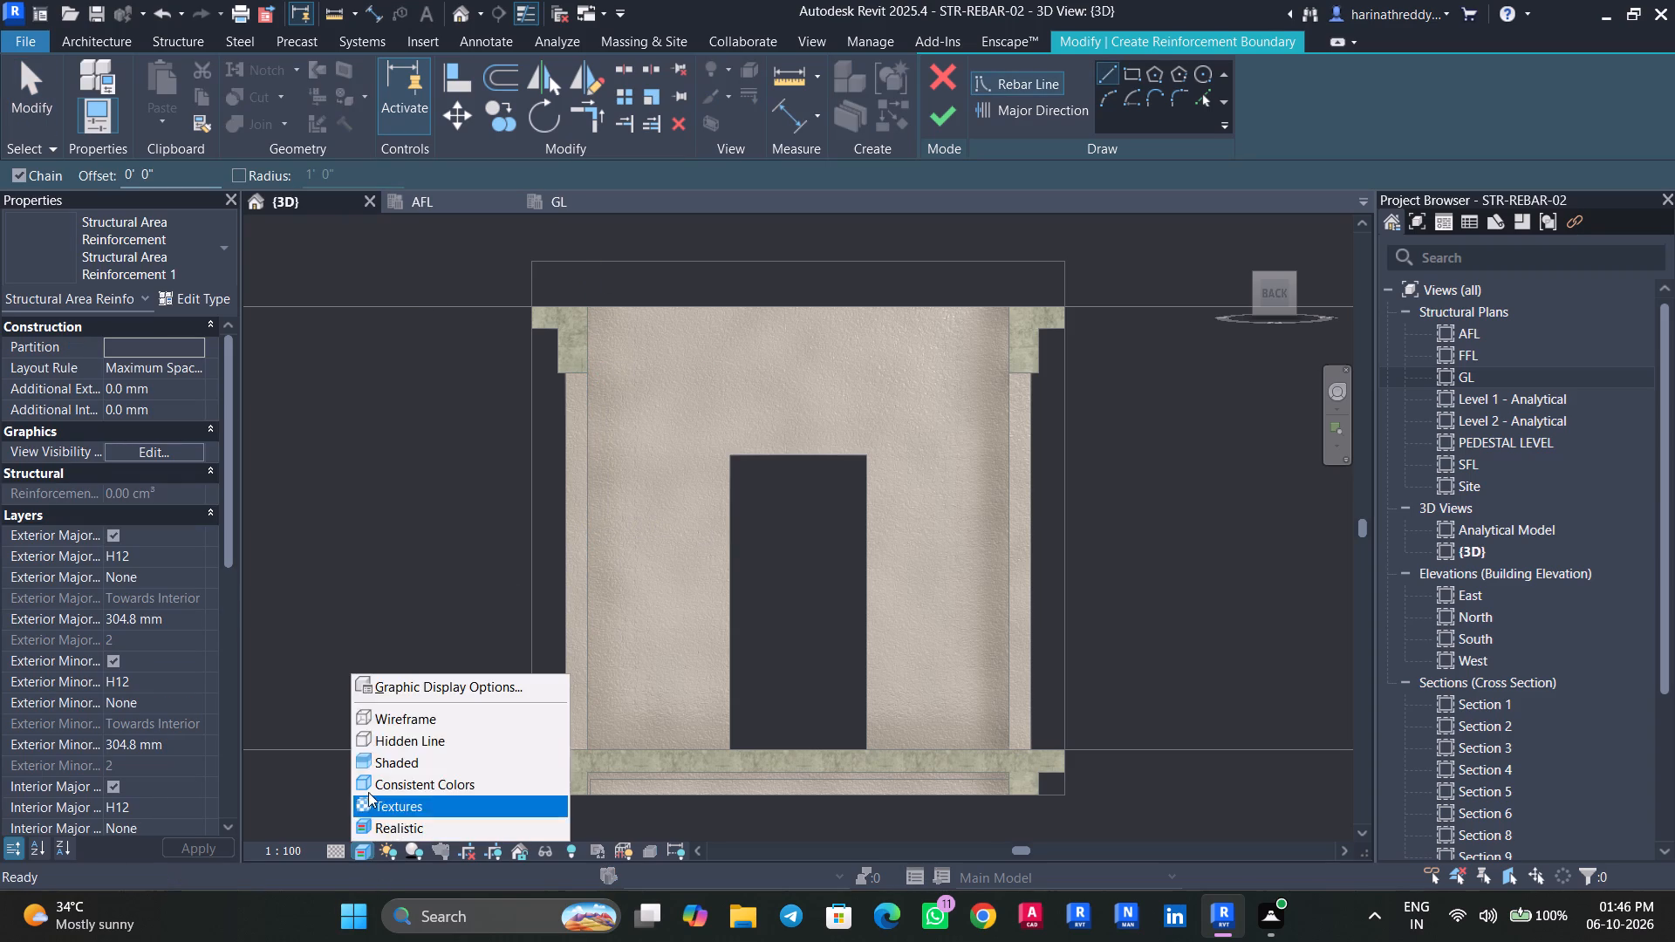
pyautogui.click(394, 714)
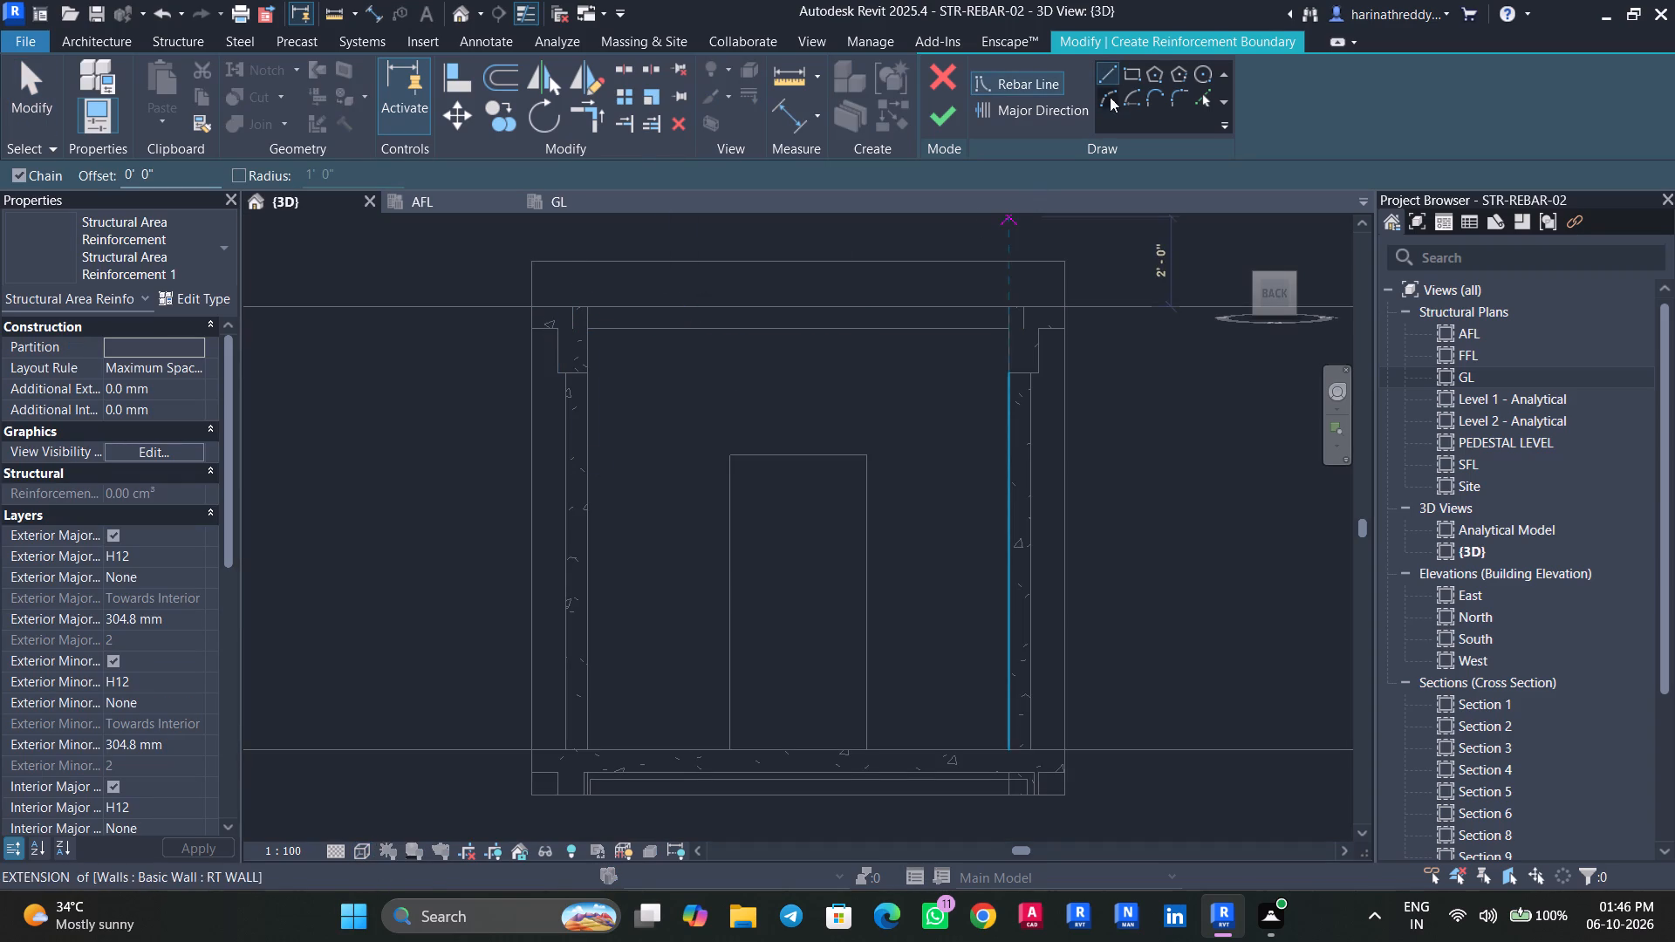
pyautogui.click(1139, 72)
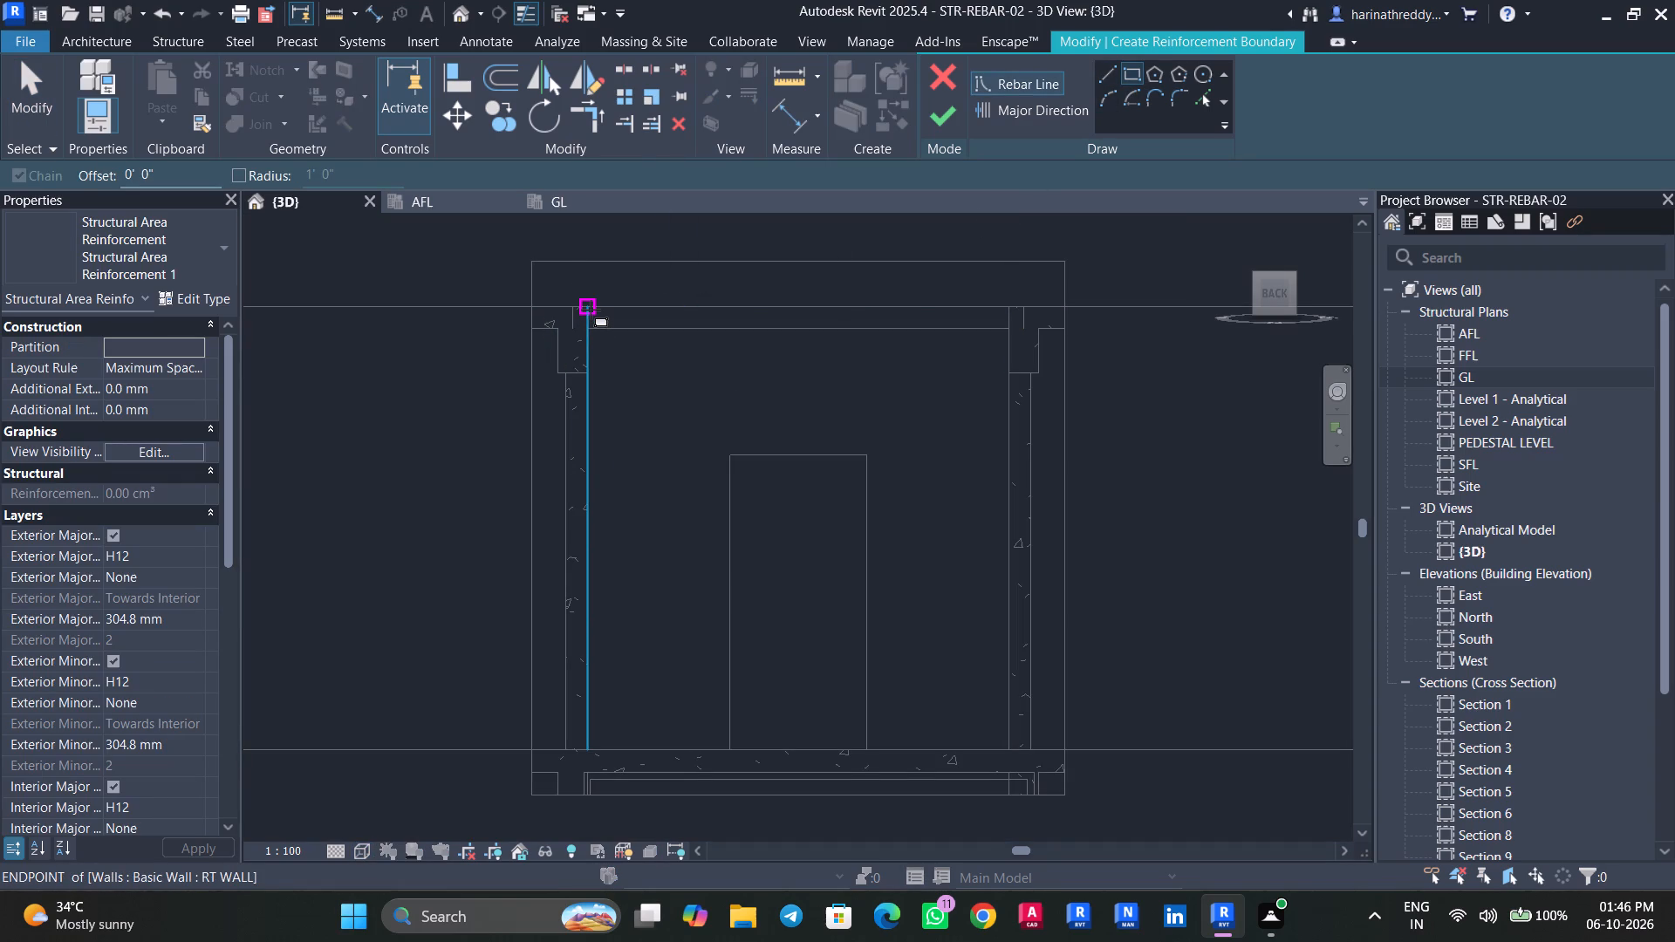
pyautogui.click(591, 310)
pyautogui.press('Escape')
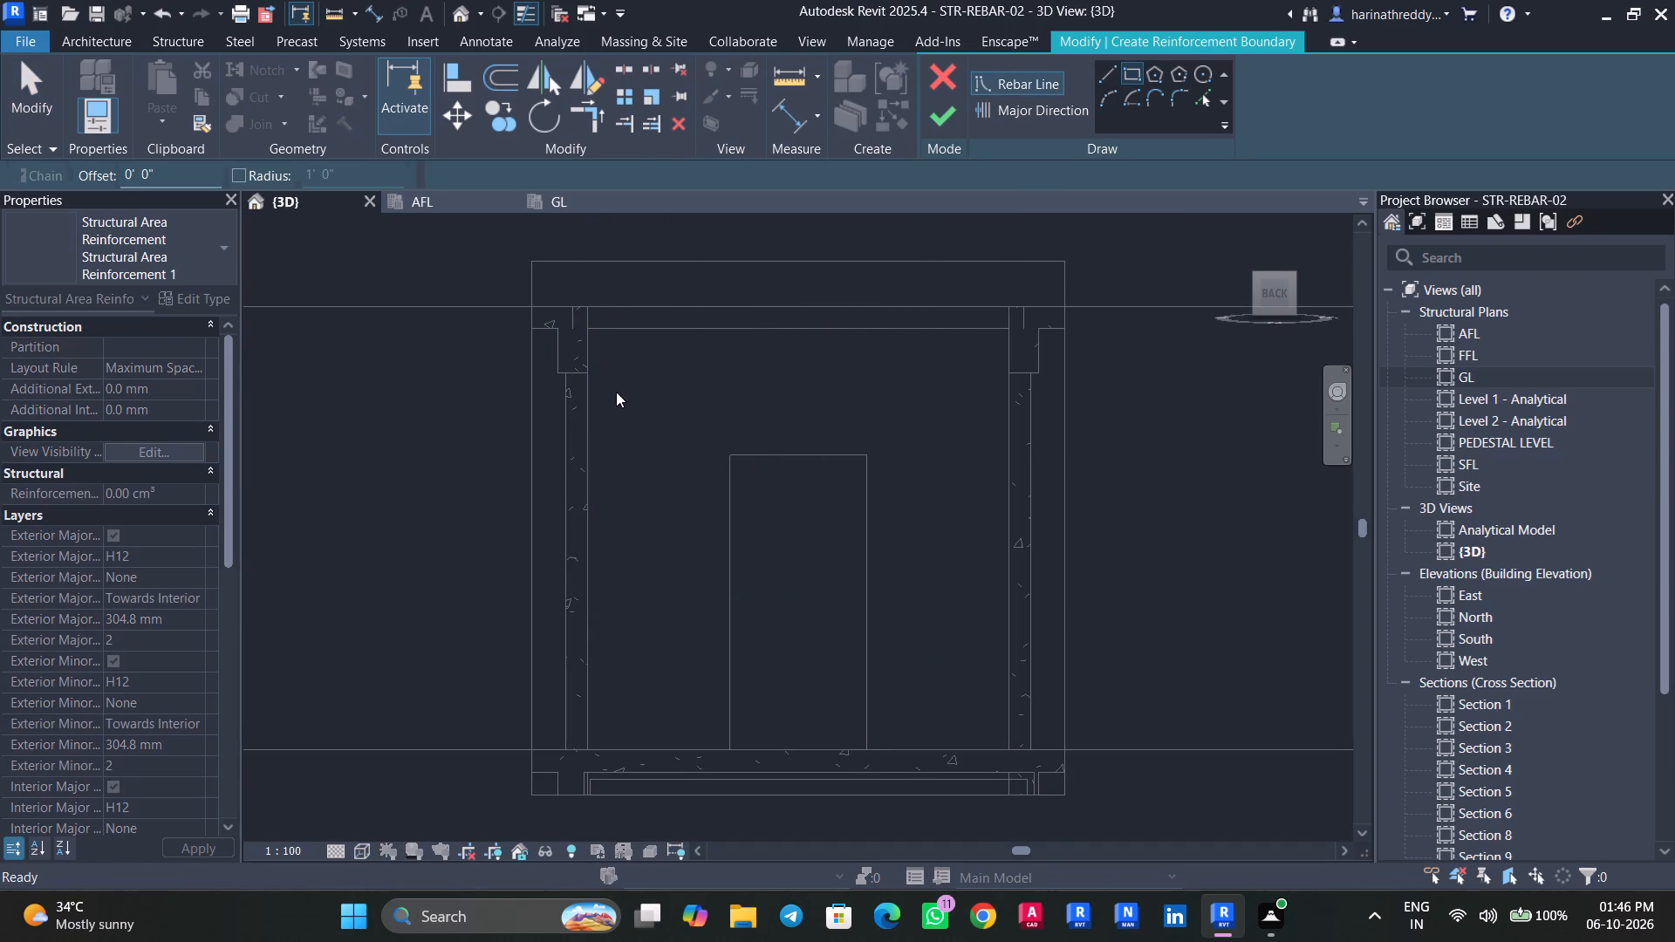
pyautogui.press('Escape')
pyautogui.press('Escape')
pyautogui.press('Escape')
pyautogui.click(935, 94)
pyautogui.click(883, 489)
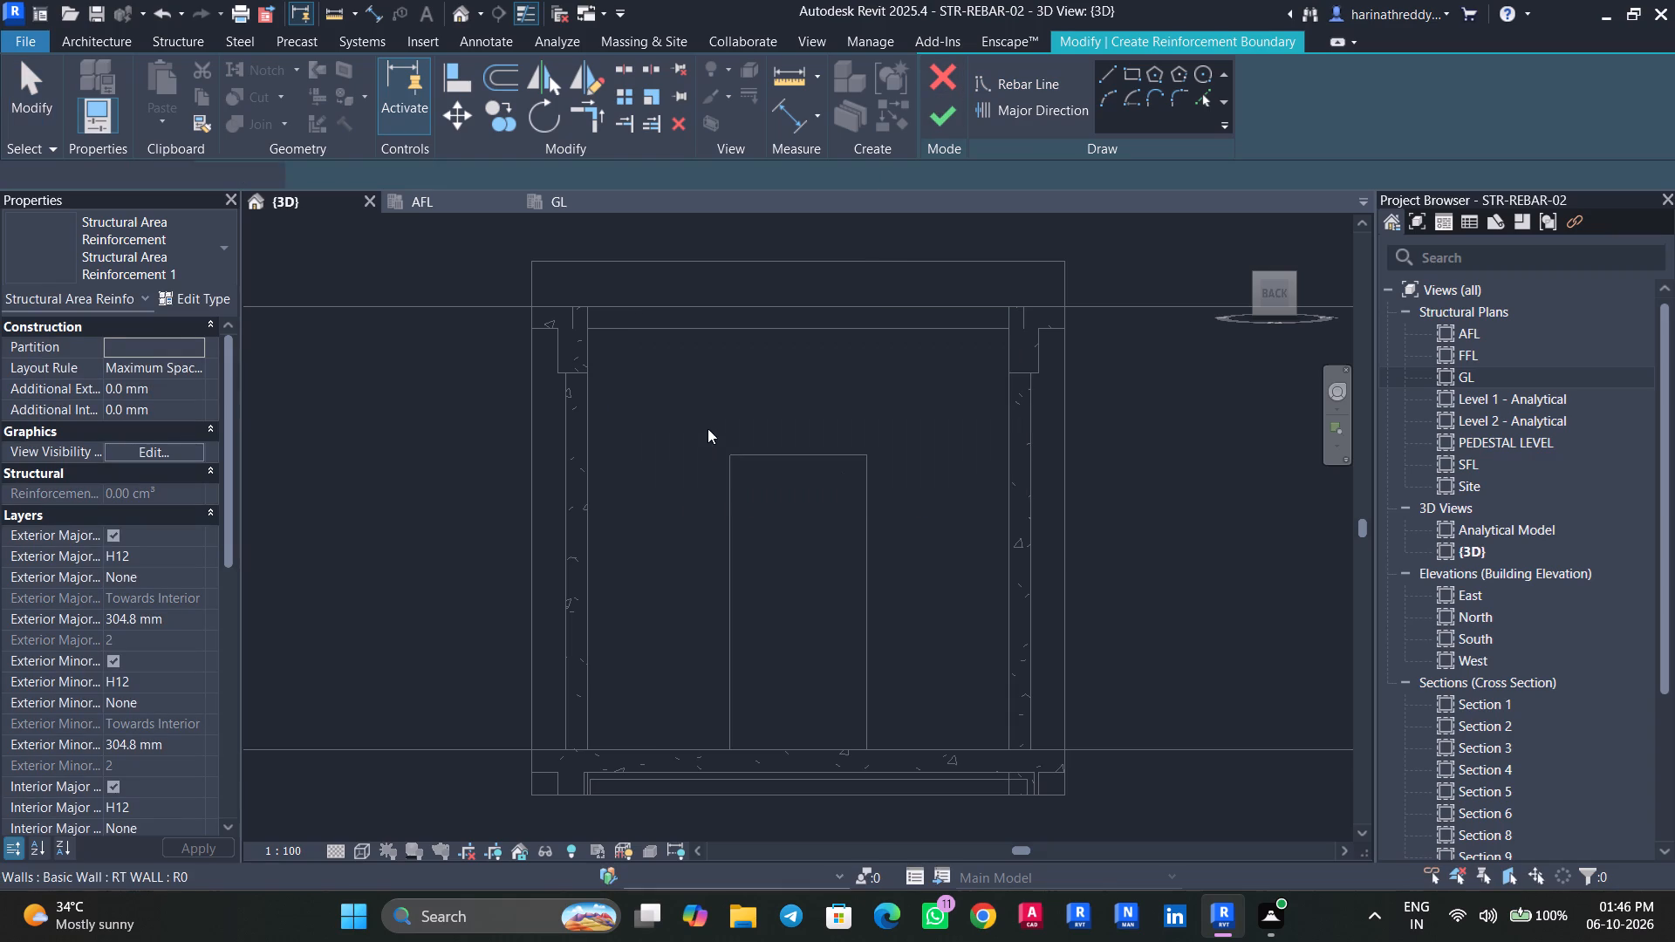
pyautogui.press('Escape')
# Lower the top of the RT wall with the opening to about the FFL beam's underside, a top offset of about -0' 6".
pyautogui.click(711, 418)
pyautogui.moveTo(798, 301); pyautogui.dragTo(797, 328)
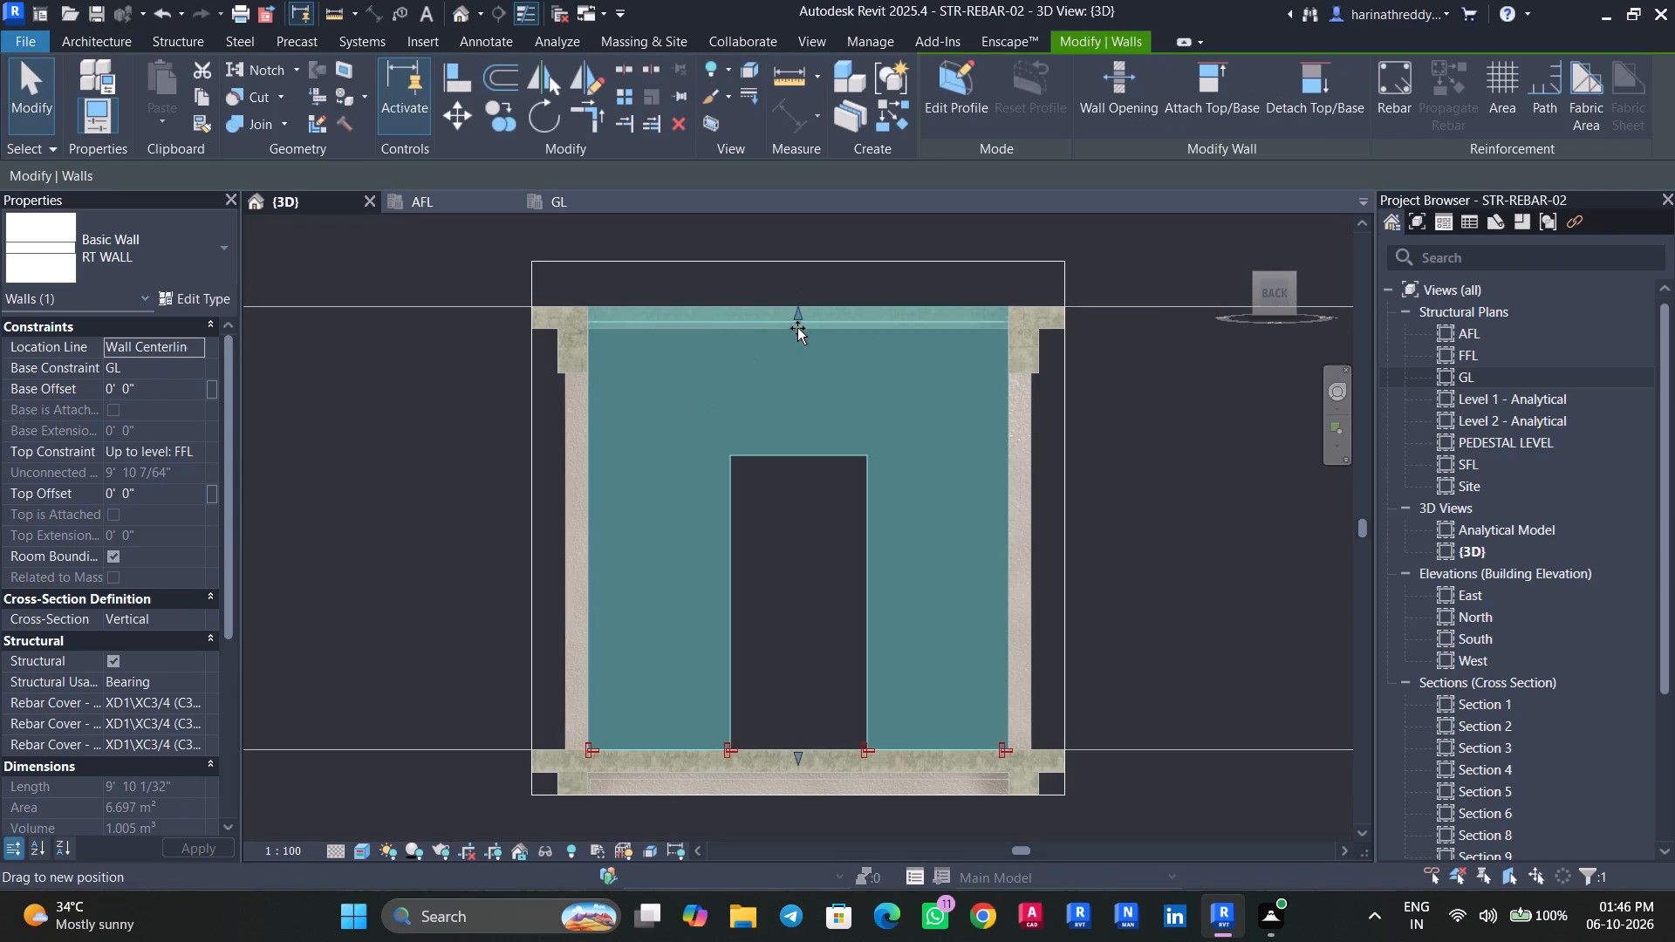
pyautogui.moveTo(797, 328); pyautogui.dragTo(797, 329)
pyautogui.keyDown('shift'); pyautogui.moveTo(799, 364); pyautogui.dragTo(665, 567, button='middle'); pyautogui.keyUp('shift')
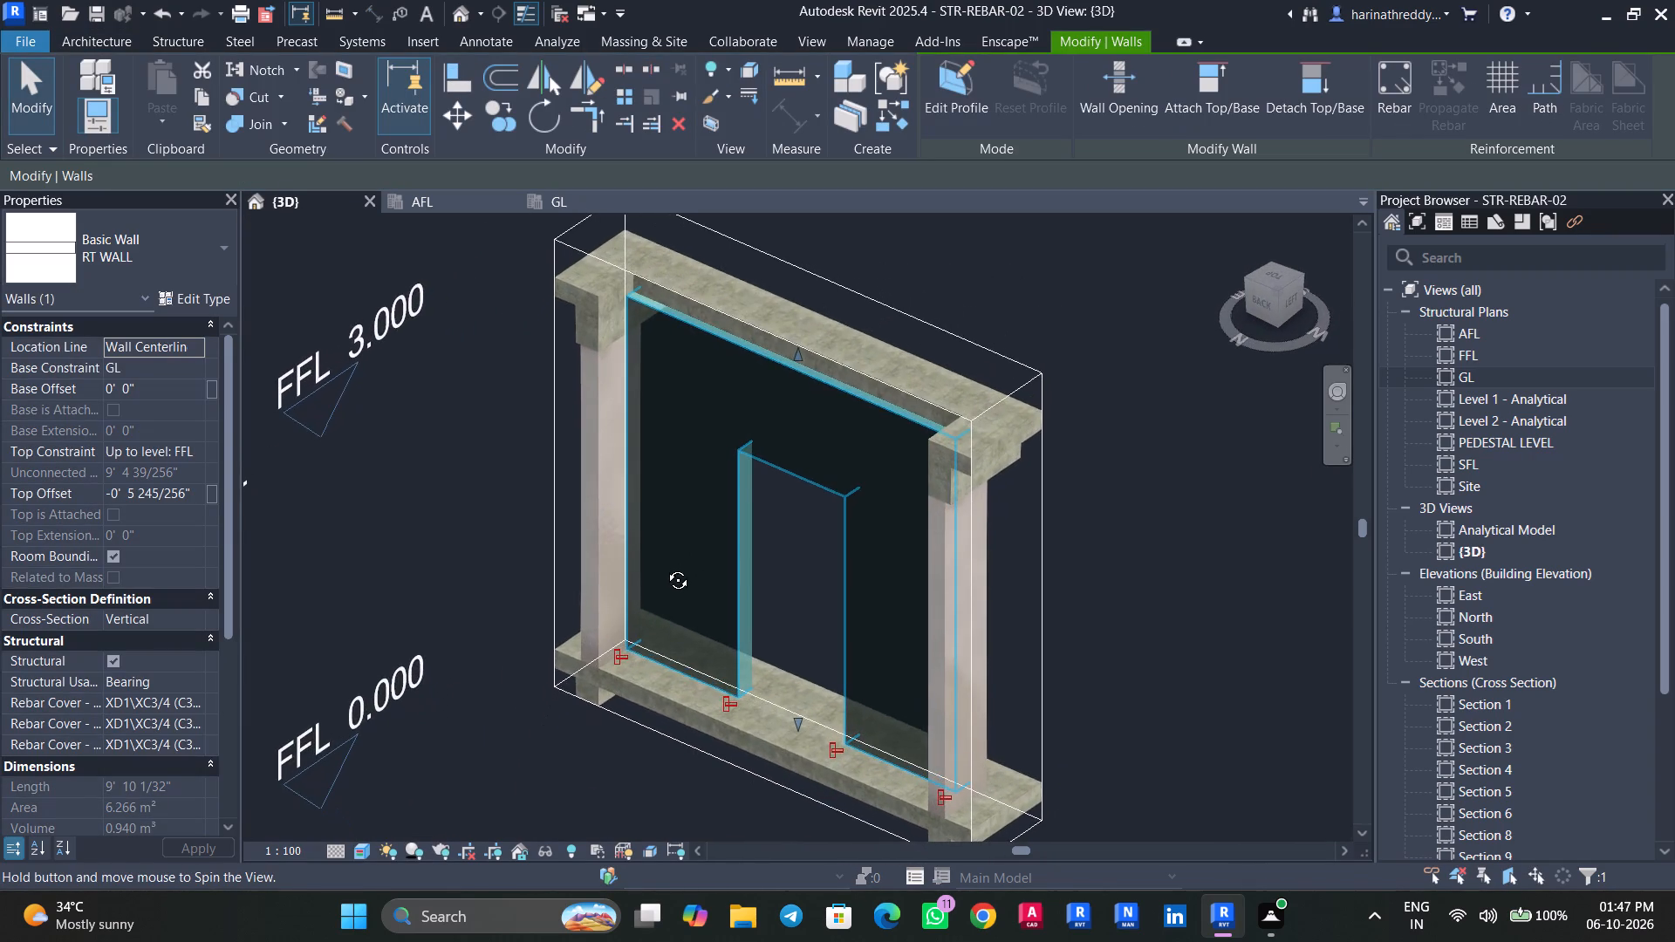
pyautogui.keyDown('shift'); pyautogui.moveTo(665, 567); pyautogui.dragTo(357, 361, button='middle'); pyautogui.keyUp('shift')
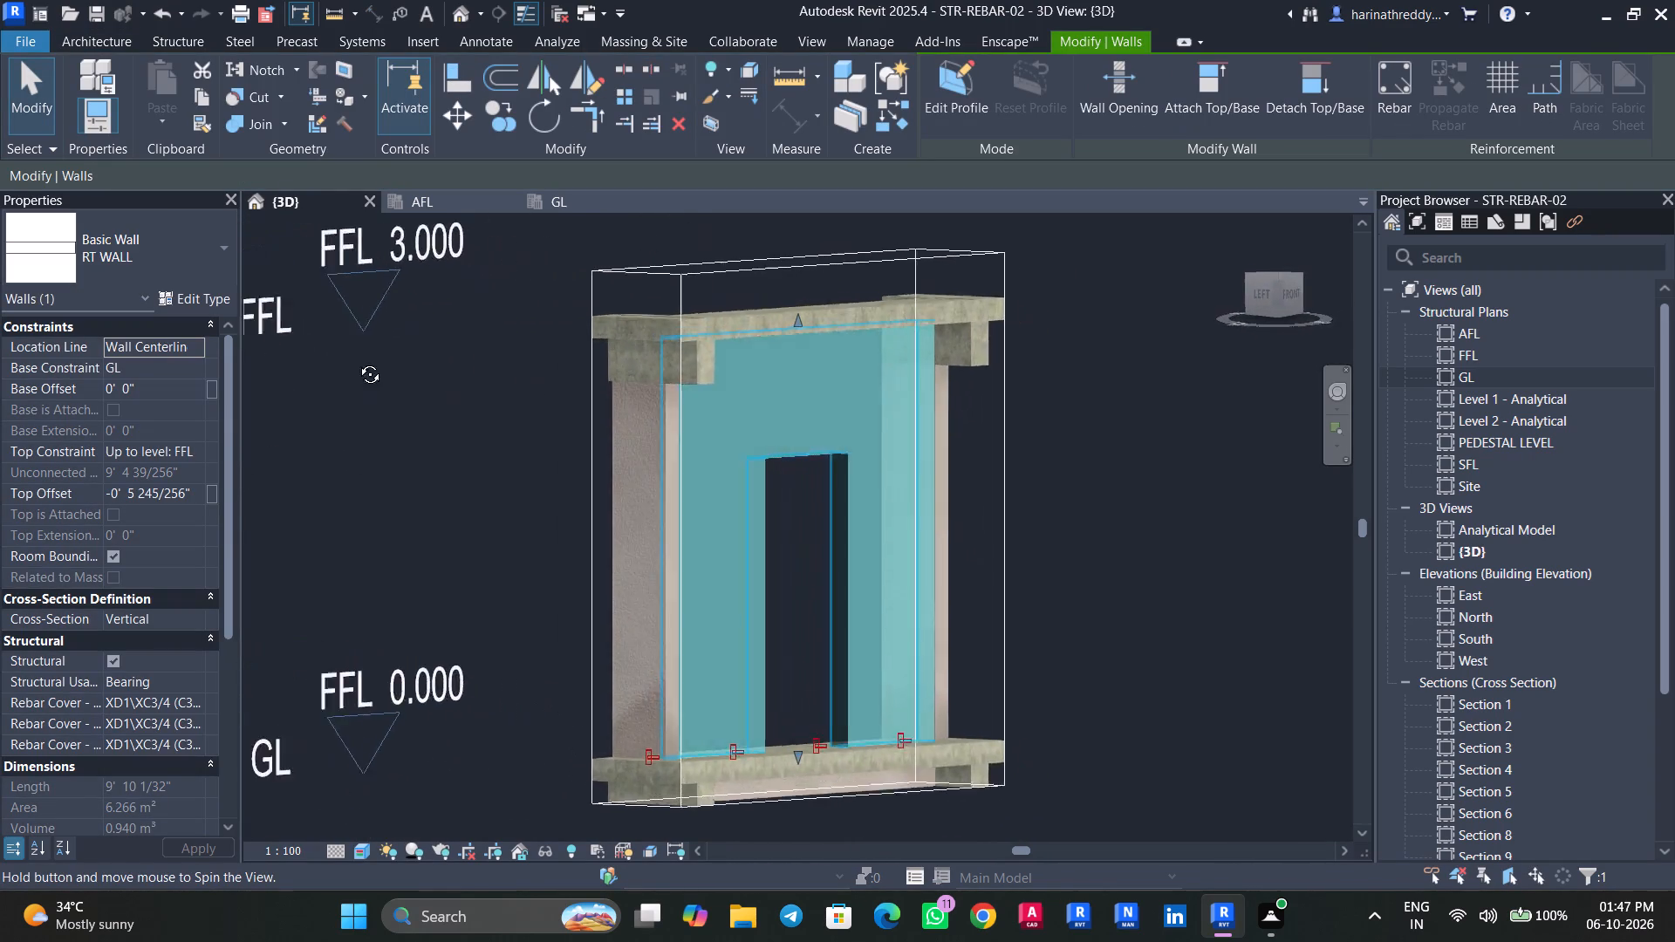
pyautogui.keyDown('shift'); pyautogui.moveTo(357, 361); pyautogui.dragTo(735, 481, button='middle'); pyautogui.keyUp('shift')
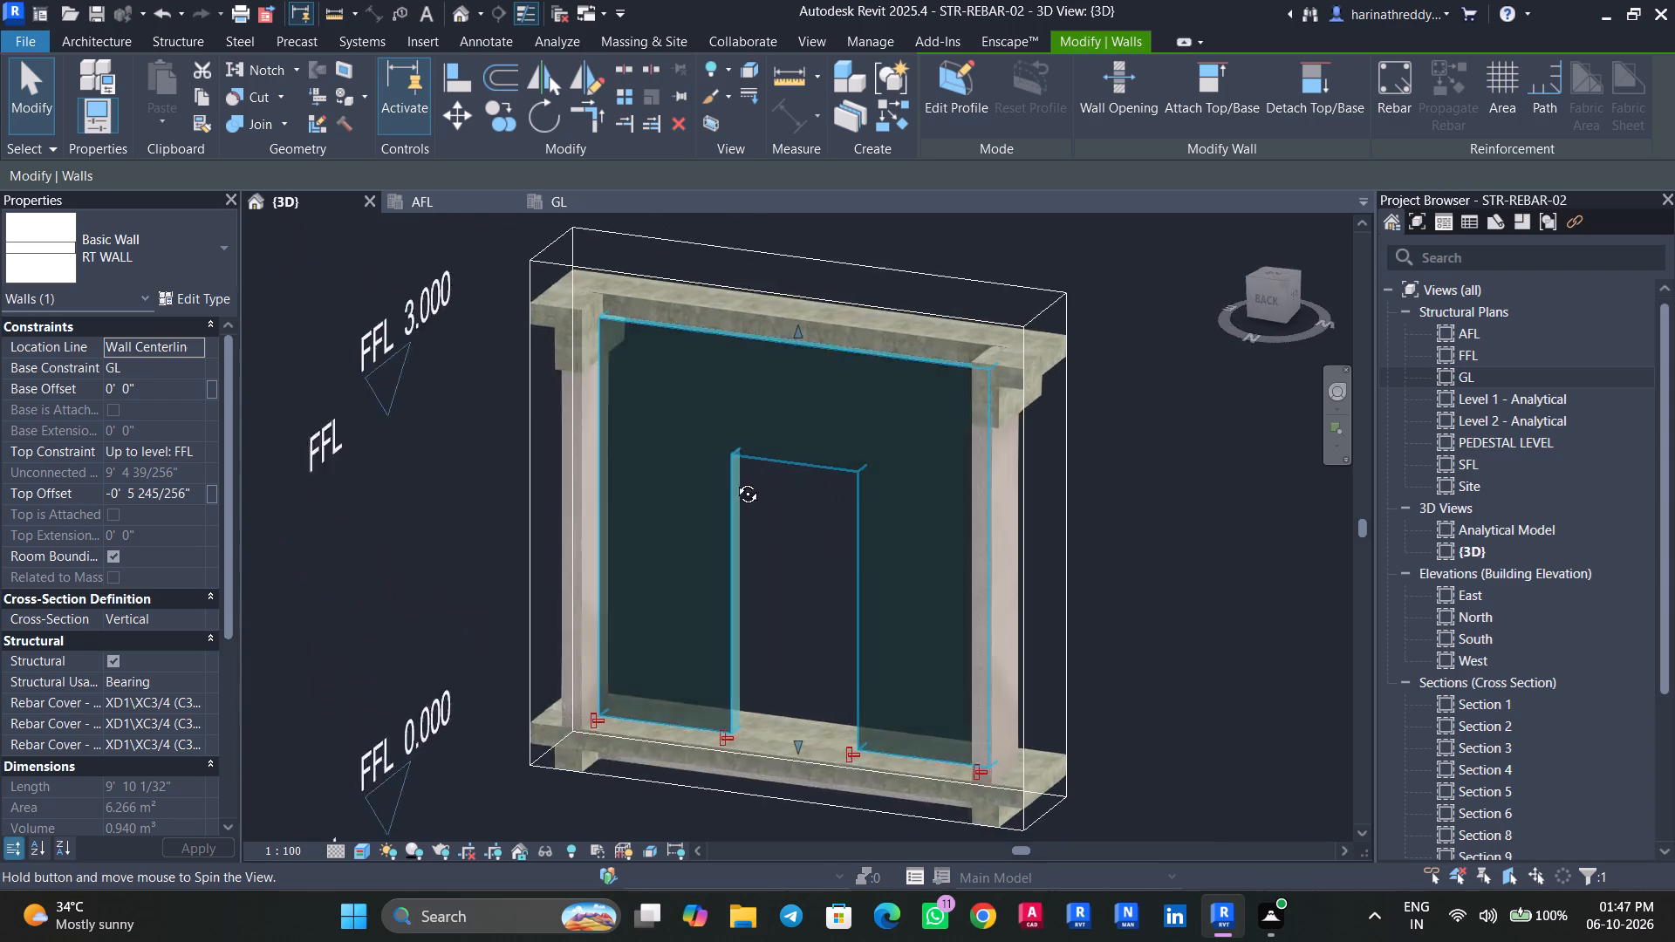
pyautogui.keyDown('shift'); pyautogui.moveTo(735, 481); pyautogui.dragTo(769, 454, button='middle'); pyautogui.keyUp('shift')
# Pull the wall's top edge slightly below the FFL beam and align it exactly with the beam's underside.
pyautogui.scroll(4, 795, 341)
pyautogui.click(1275, 301)
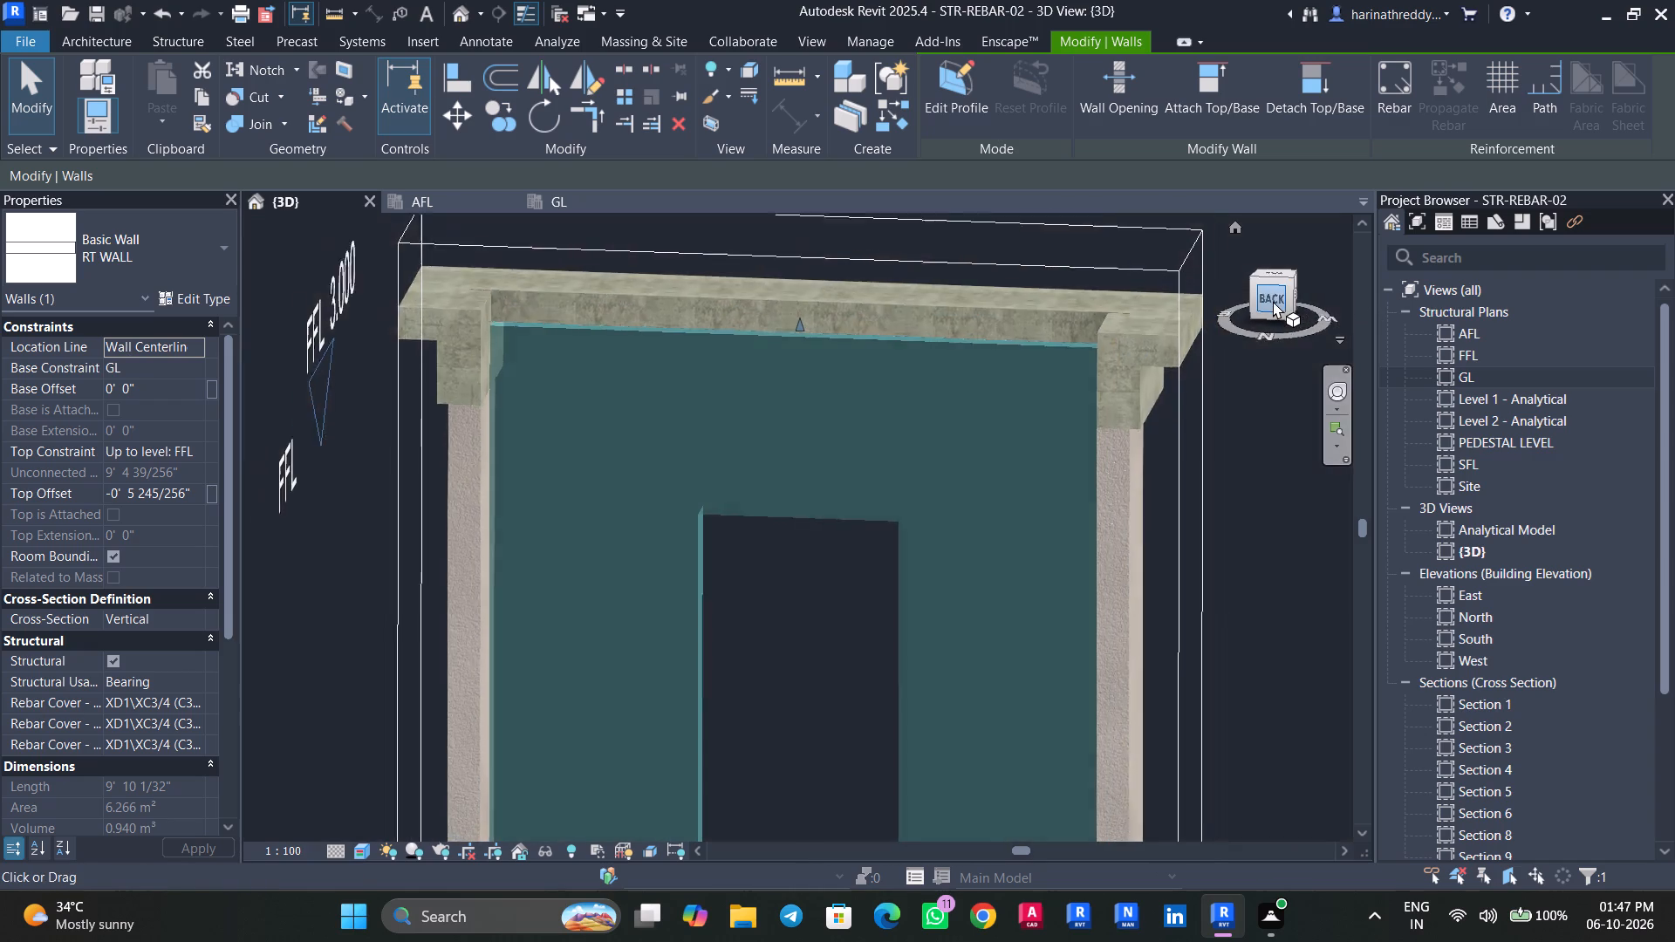
pyautogui.scroll(6, 771, 340)
pyautogui.moveTo(816, 256); pyautogui.dragTo(759, 629, button='middle')
pyautogui.moveTo(731, 500); pyautogui.dragTo(732, 529)
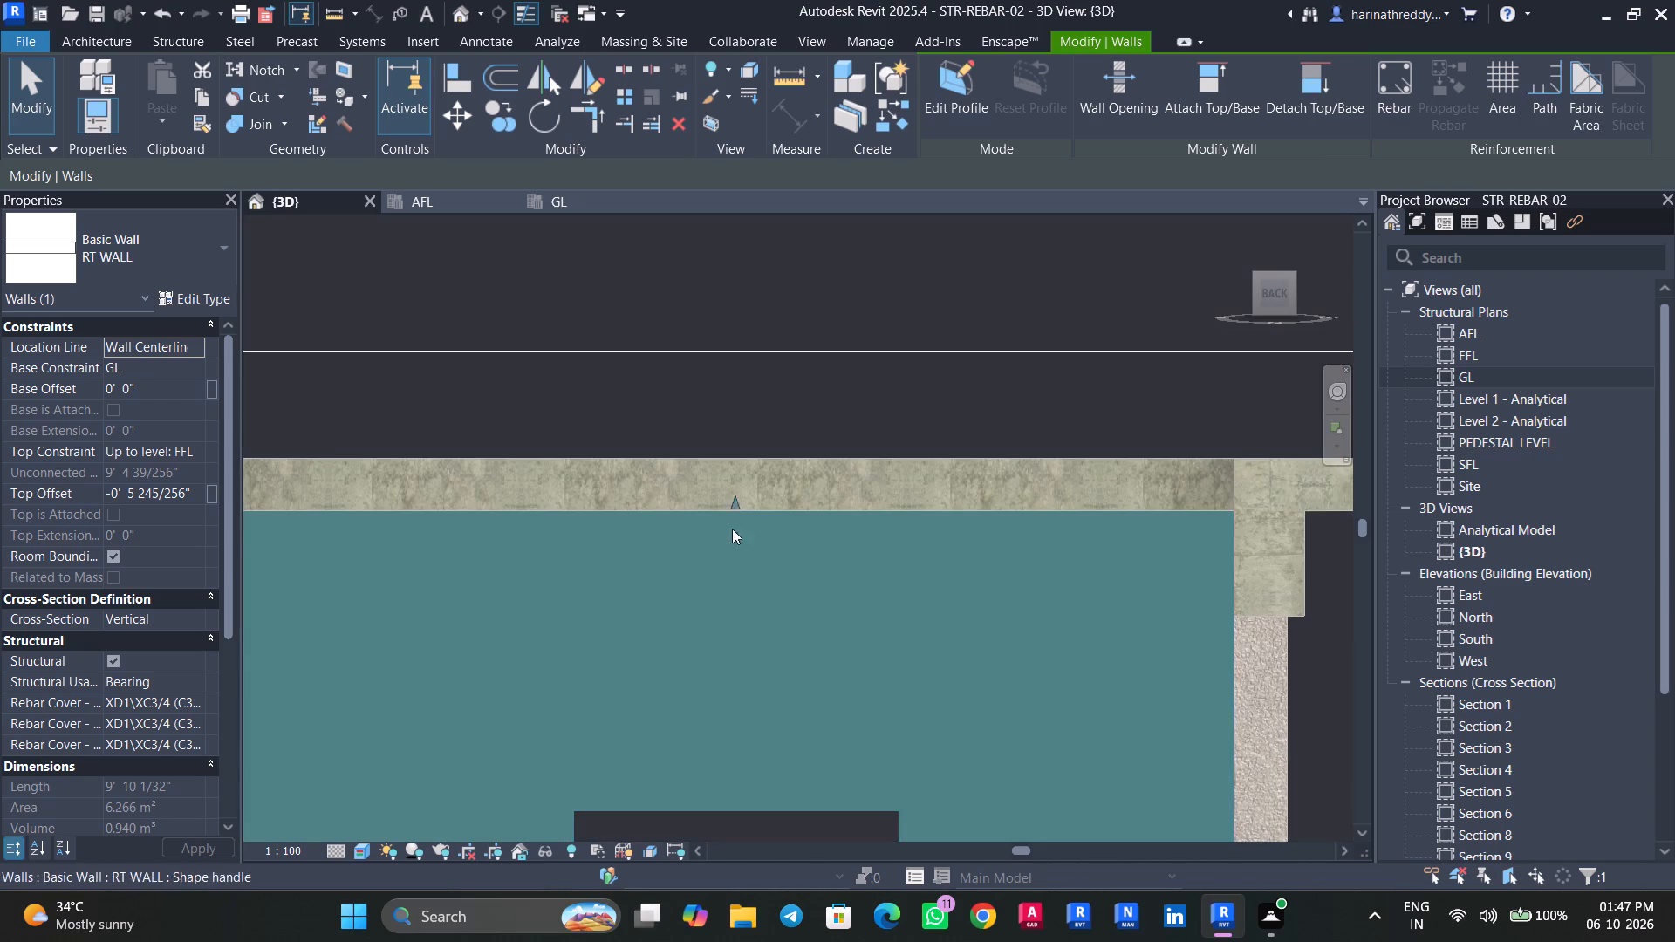
pyautogui.moveTo(732, 529); pyautogui.dragTo(730, 542)
pyautogui.press('Escape')
pyautogui.press('Escape')
pyautogui.write('AL')
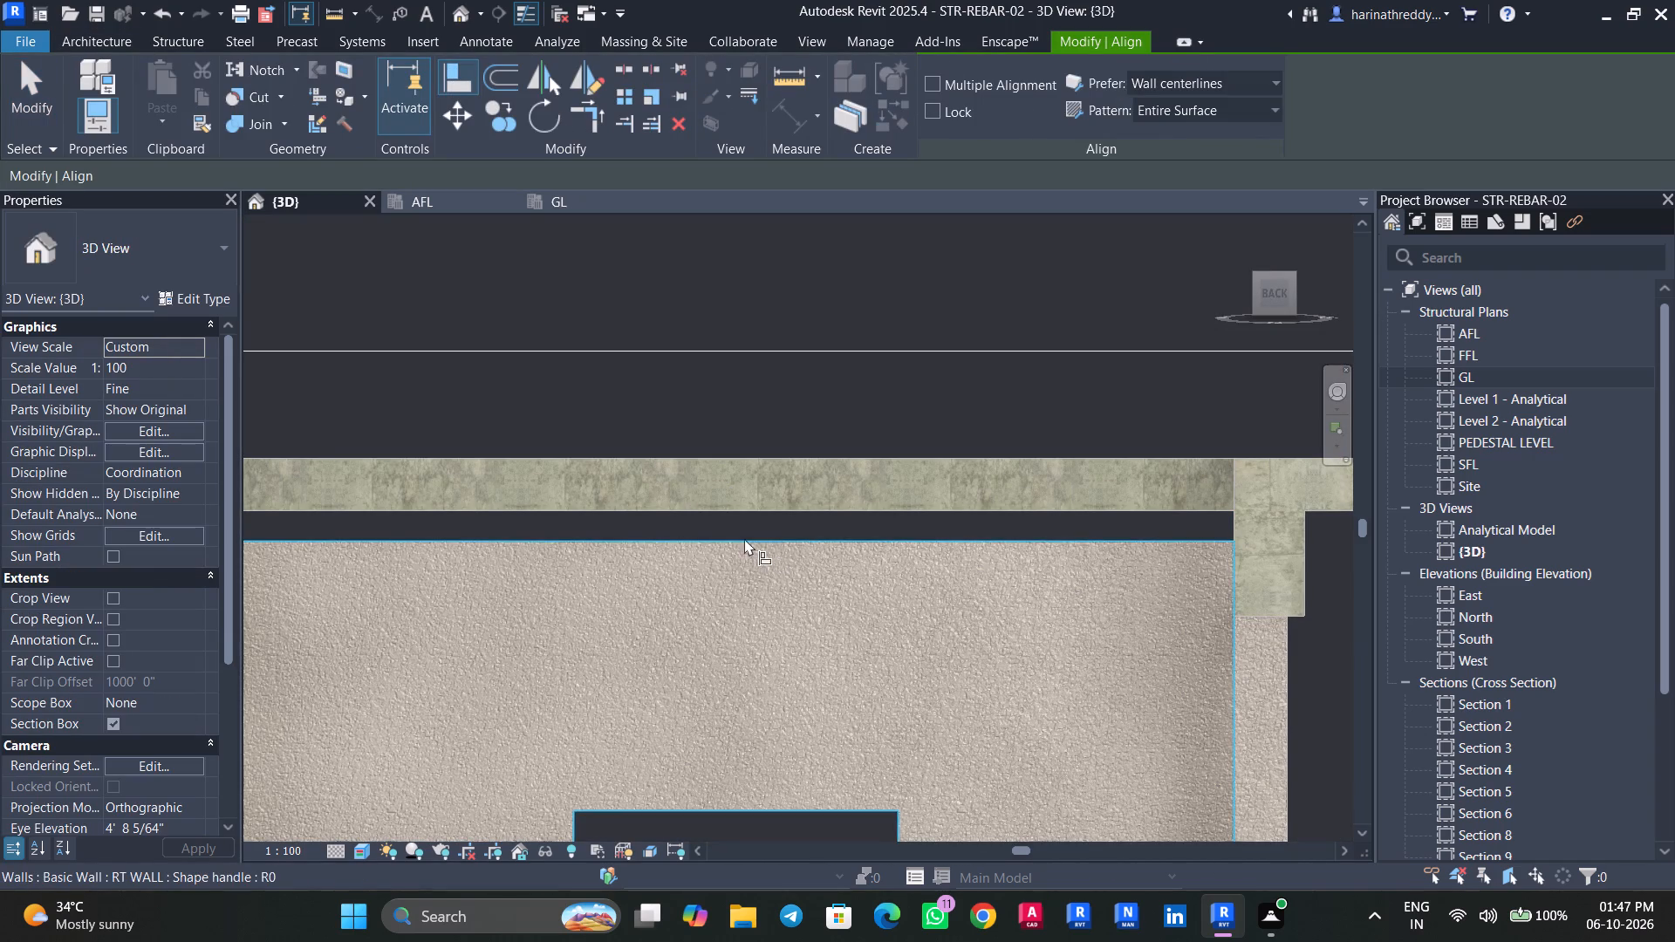
pyautogui.click(762, 509)
pyautogui.click(767, 541)
pyautogui.press('Escape')
pyautogui.press('Escape')
# Create area reinforcement in the RT wall with the opening, using a rectangular boundary offset 50 mm inside the wall's outer edges.
pyautogui.click(766, 538)
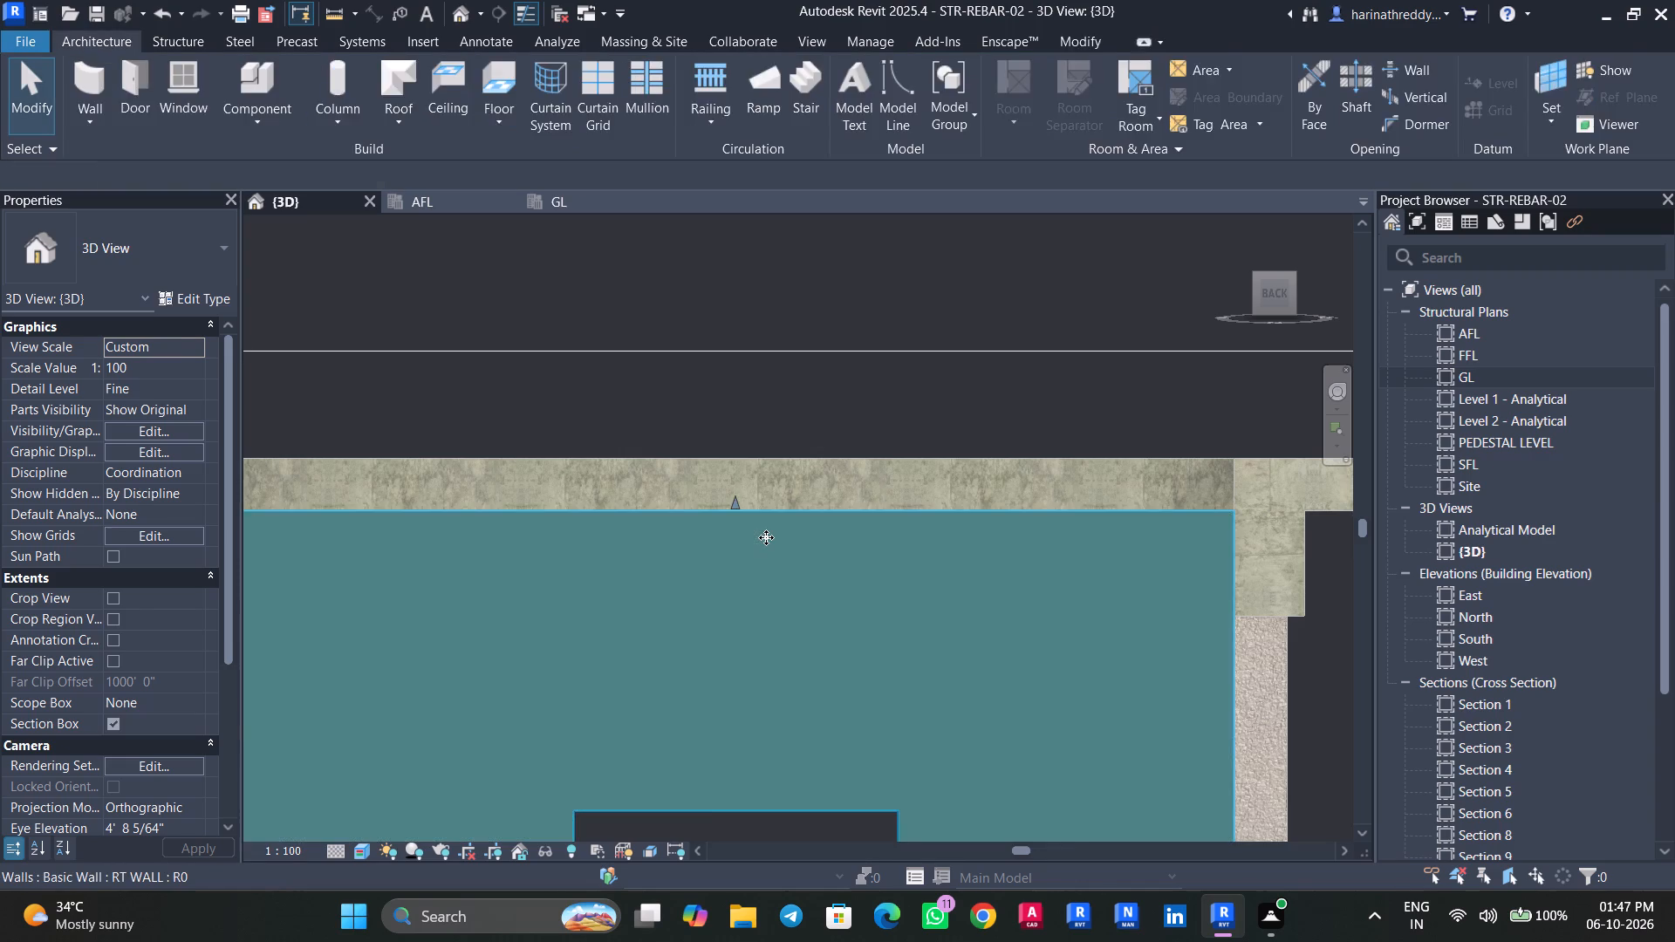
pyautogui.scroll(-8, 766, 537)
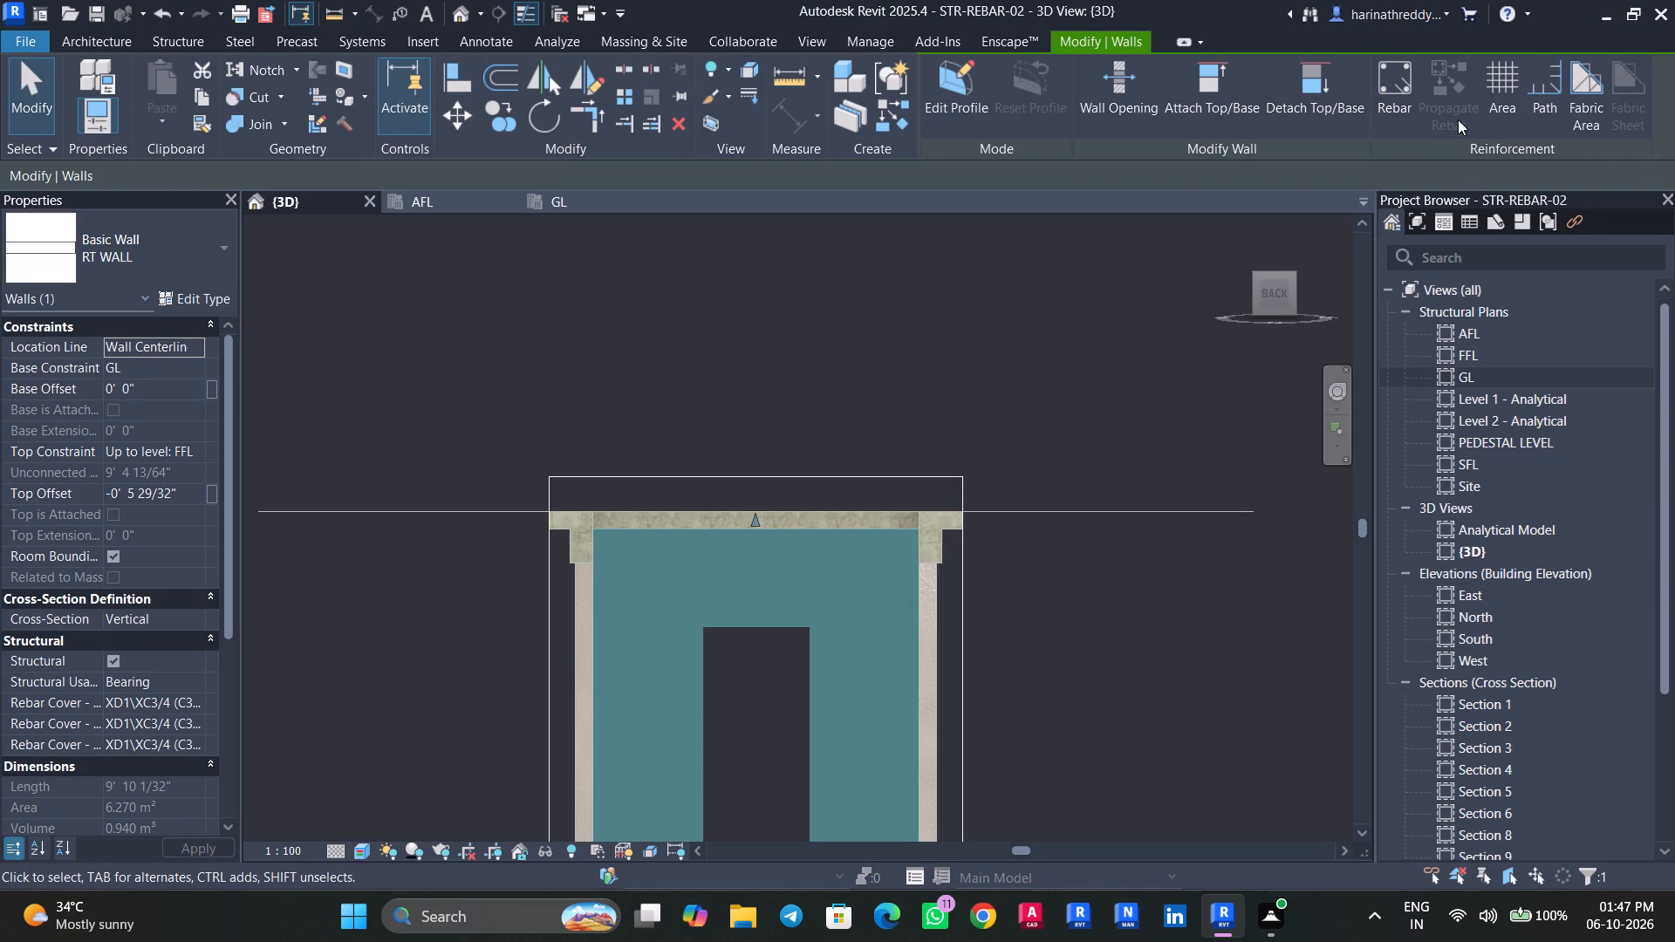
pyautogui.click(1501, 114)
pyautogui.moveTo(796, 399); pyautogui.dragTo(841, 201, button='middle')
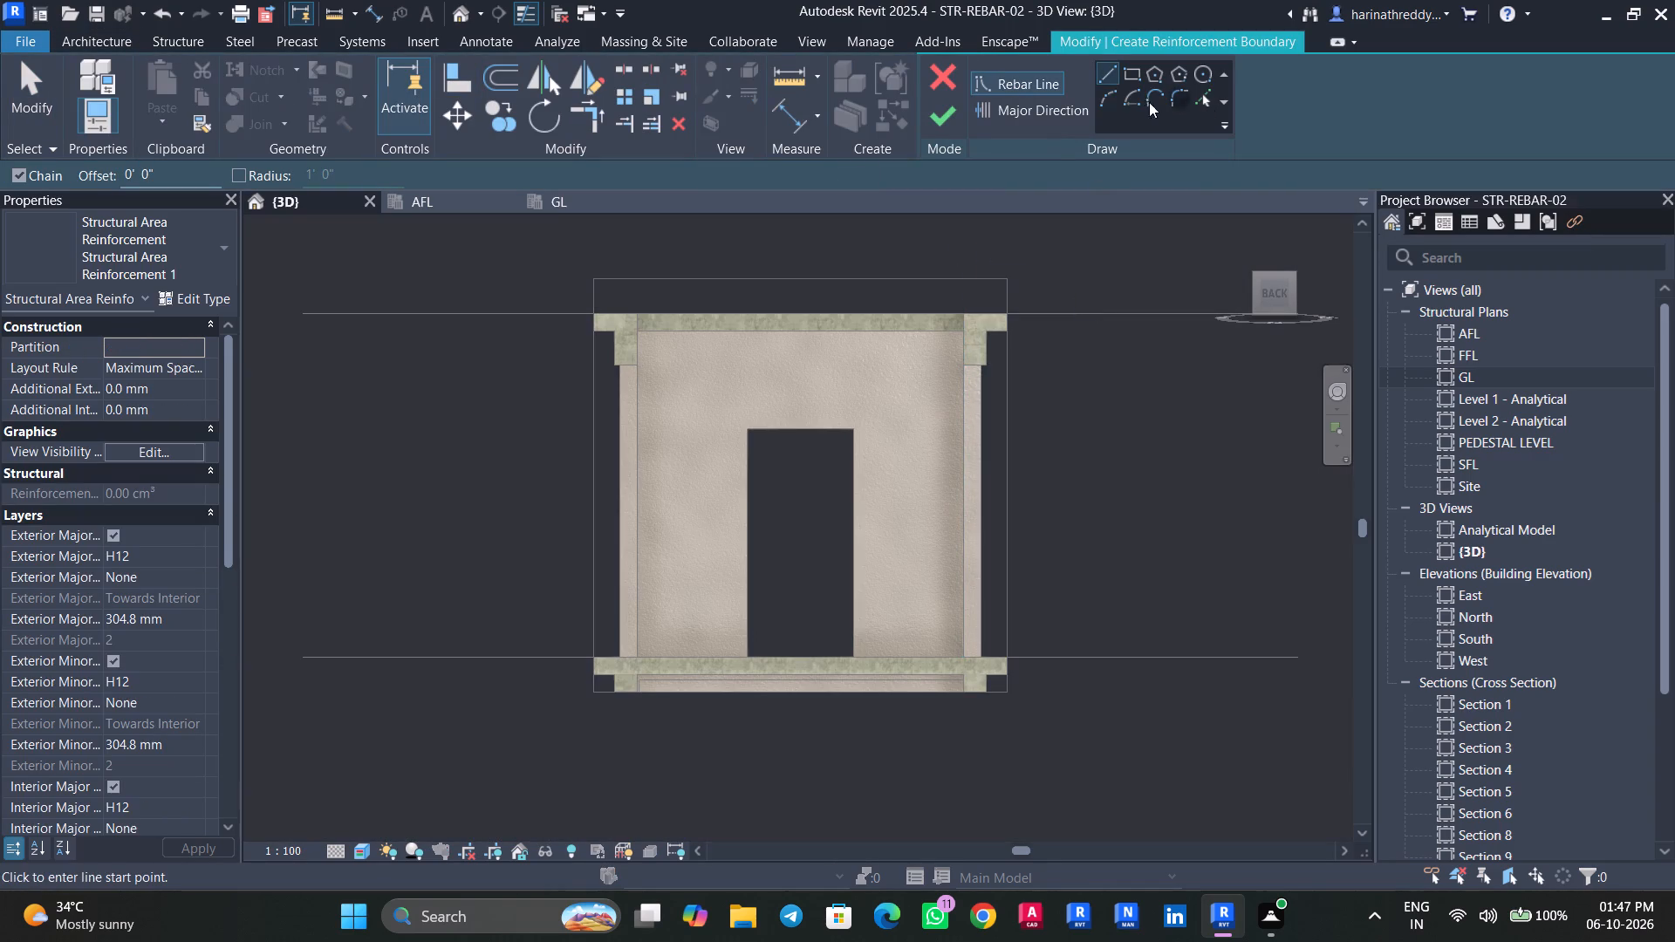
pyautogui.click(371, 855)
pyautogui.click(398, 748)
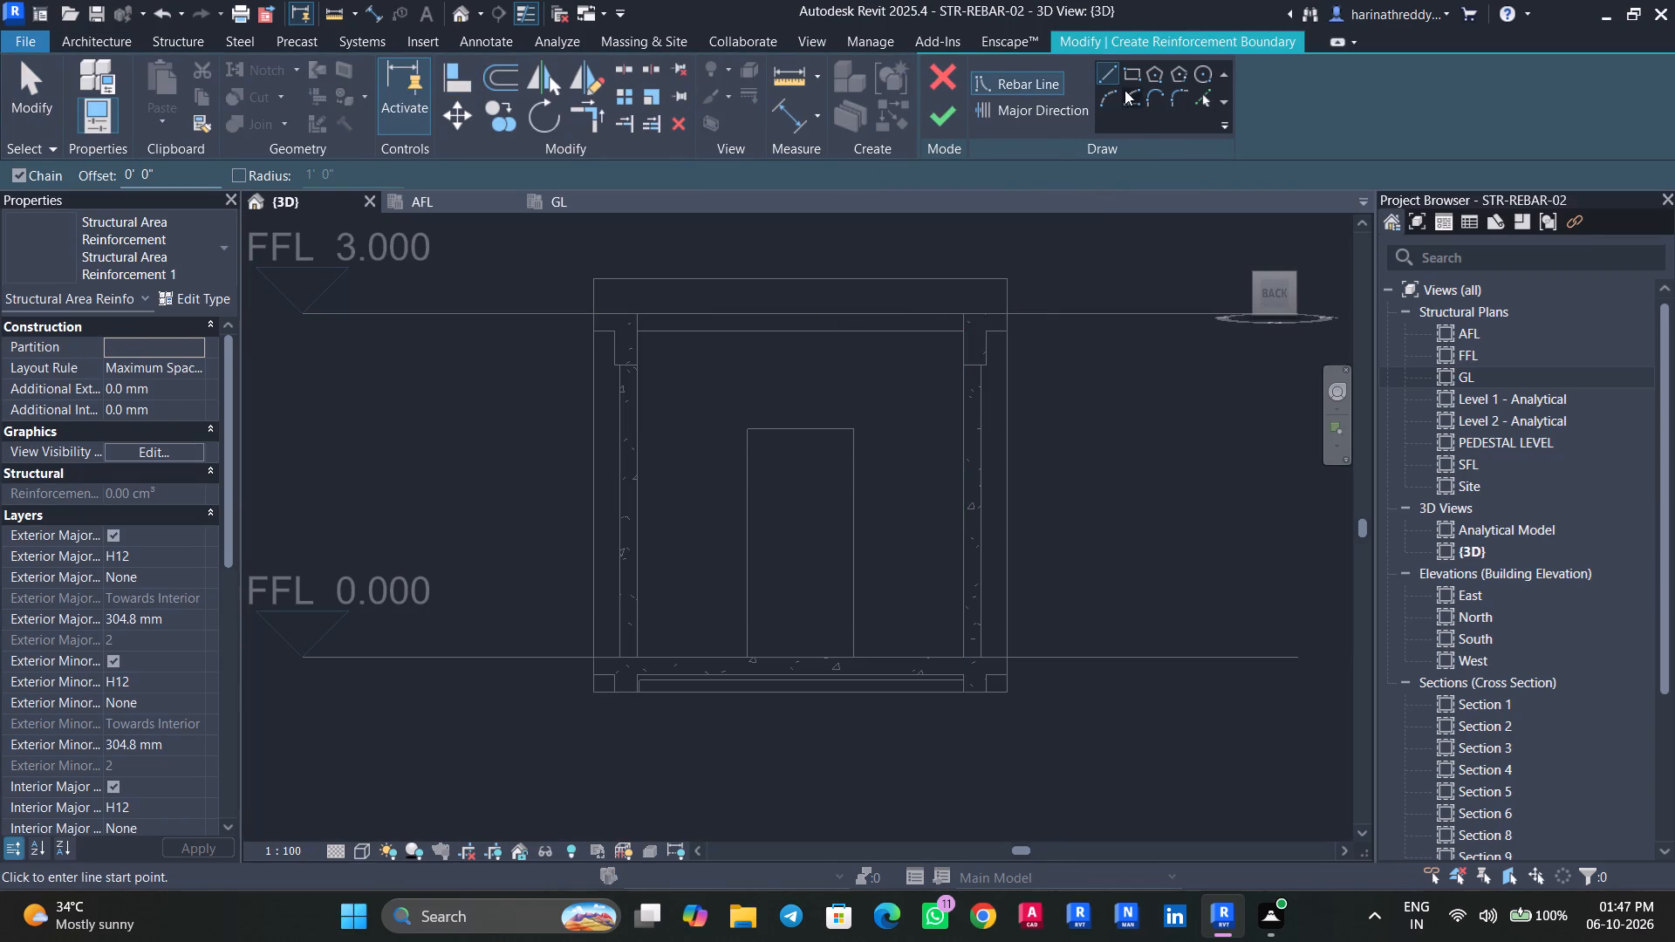
pyautogui.click(1131, 77)
pyautogui.moveTo(170, 181); pyautogui.dragTo(46, 191)
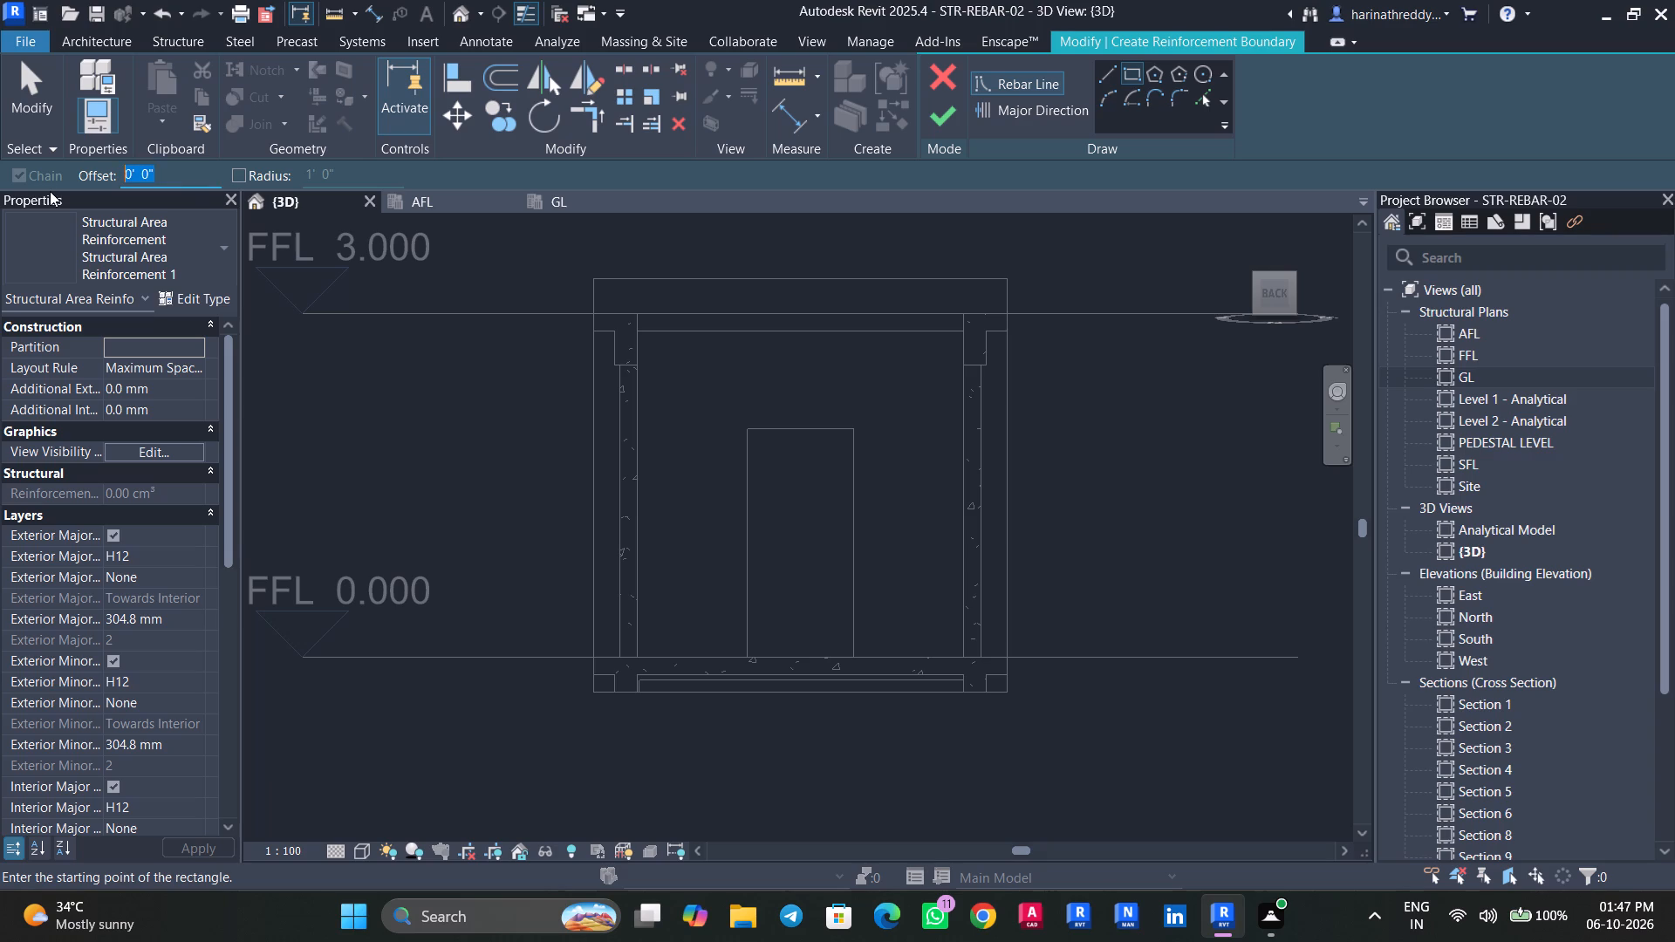
pyautogui.write('50MM')
pyautogui.press('Return')
pyautogui.click(644, 330)
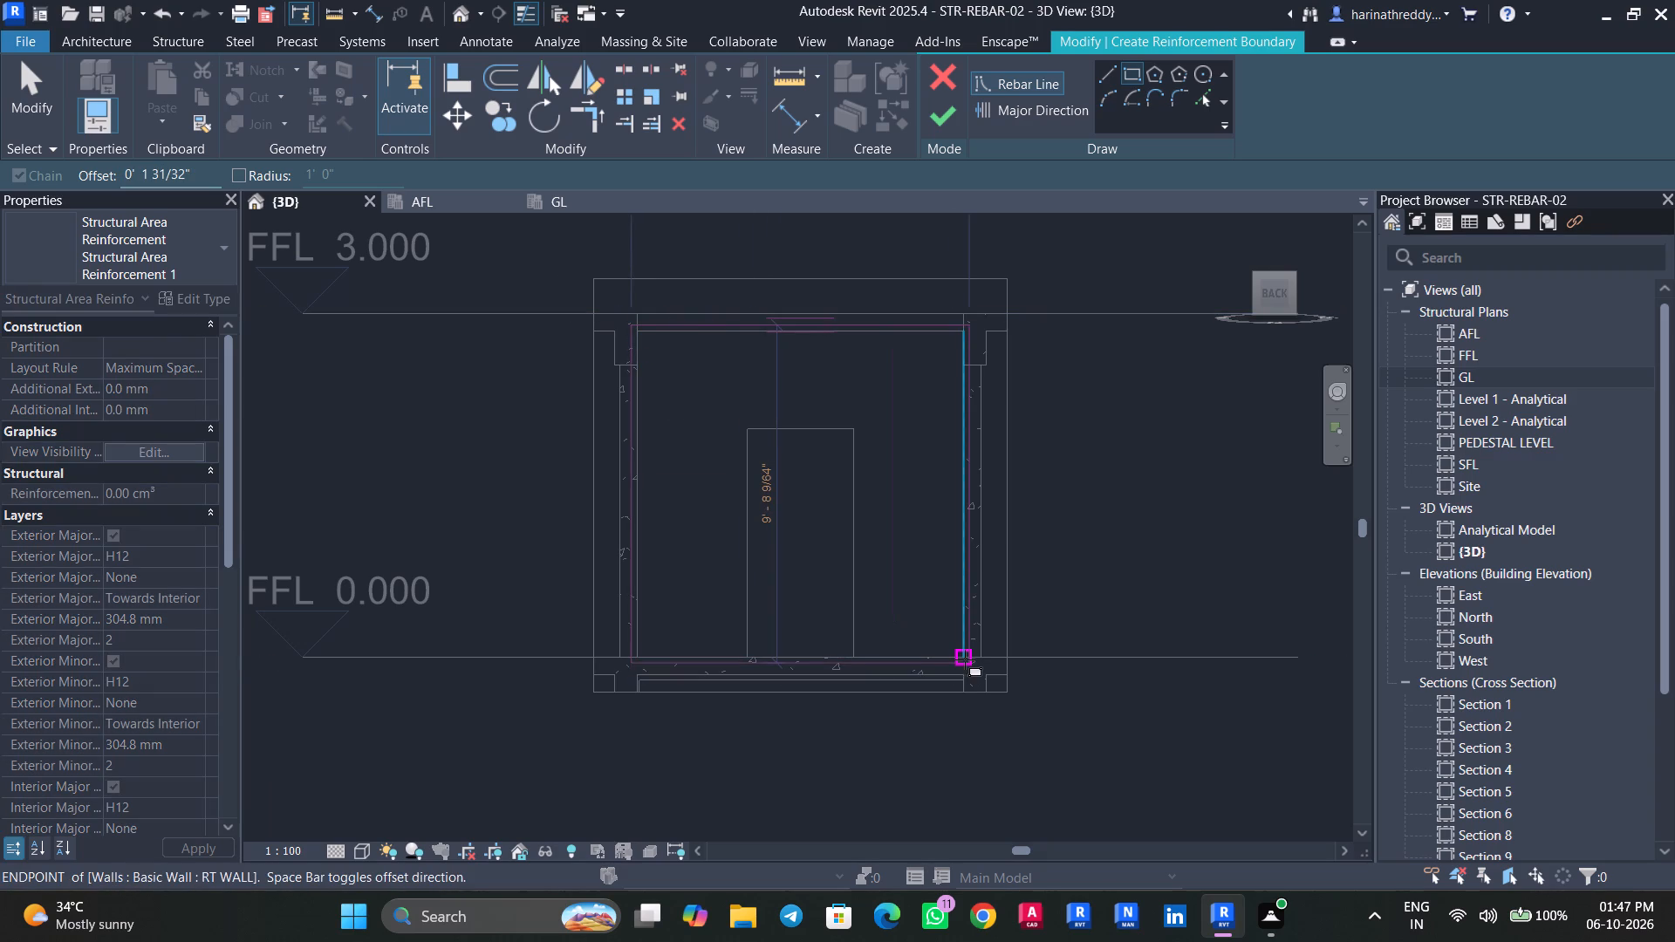
pyautogui.press('space')
pyautogui.click(967, 659)
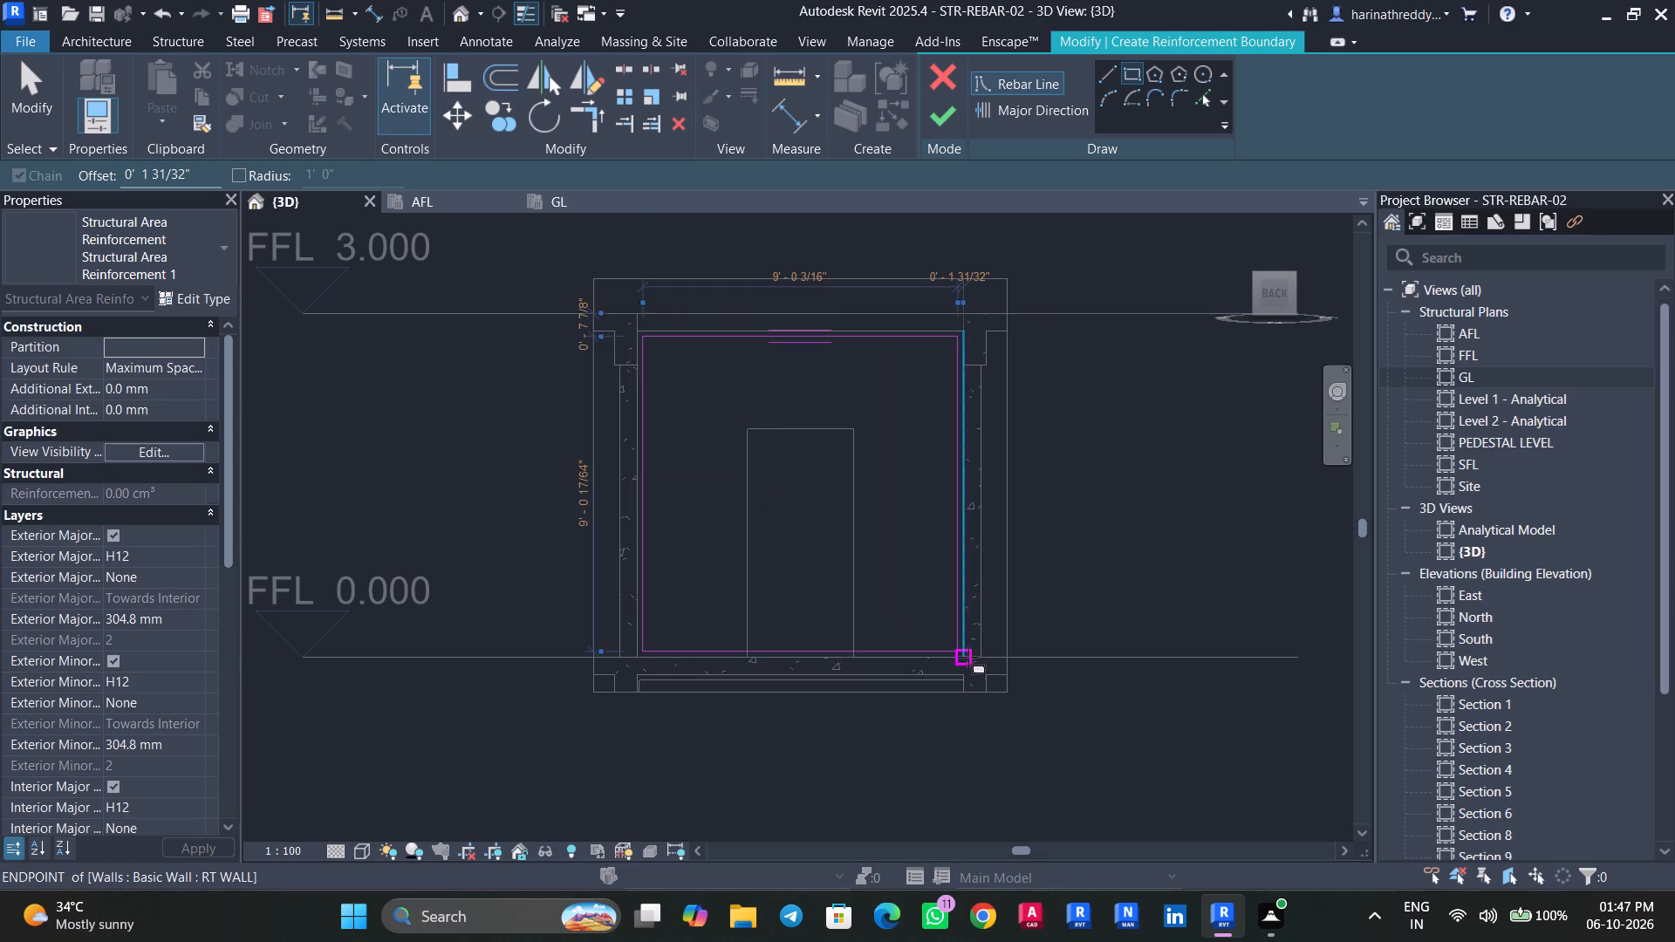
pyautogui.click(952, 119)
pyautogui.keyDown('shift'); pyautogui.moveTo(1139, 474); pyautogui.dragTo(1075, 561, button='middle'); pyautogui.keyUp('shift')
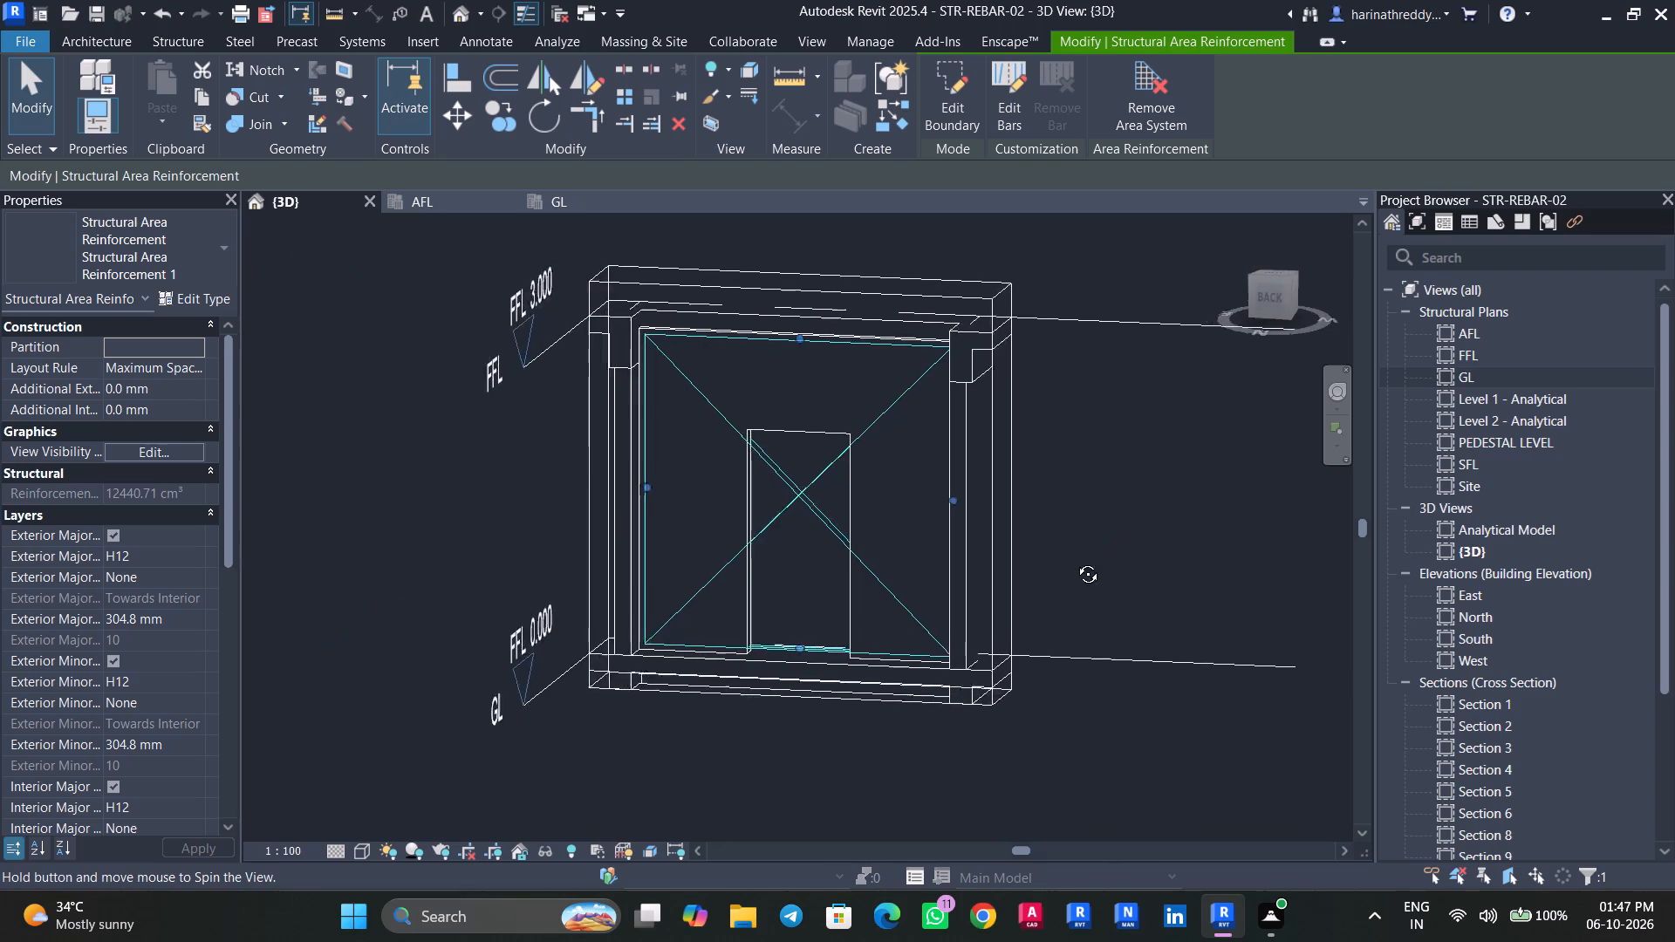
pyautogui.keyDown('shift'); pyautogui.moveTo(1075, 561); pyautogui.dragTo(1056, 584, button='middle'); pyautogui.keyUp('shift')
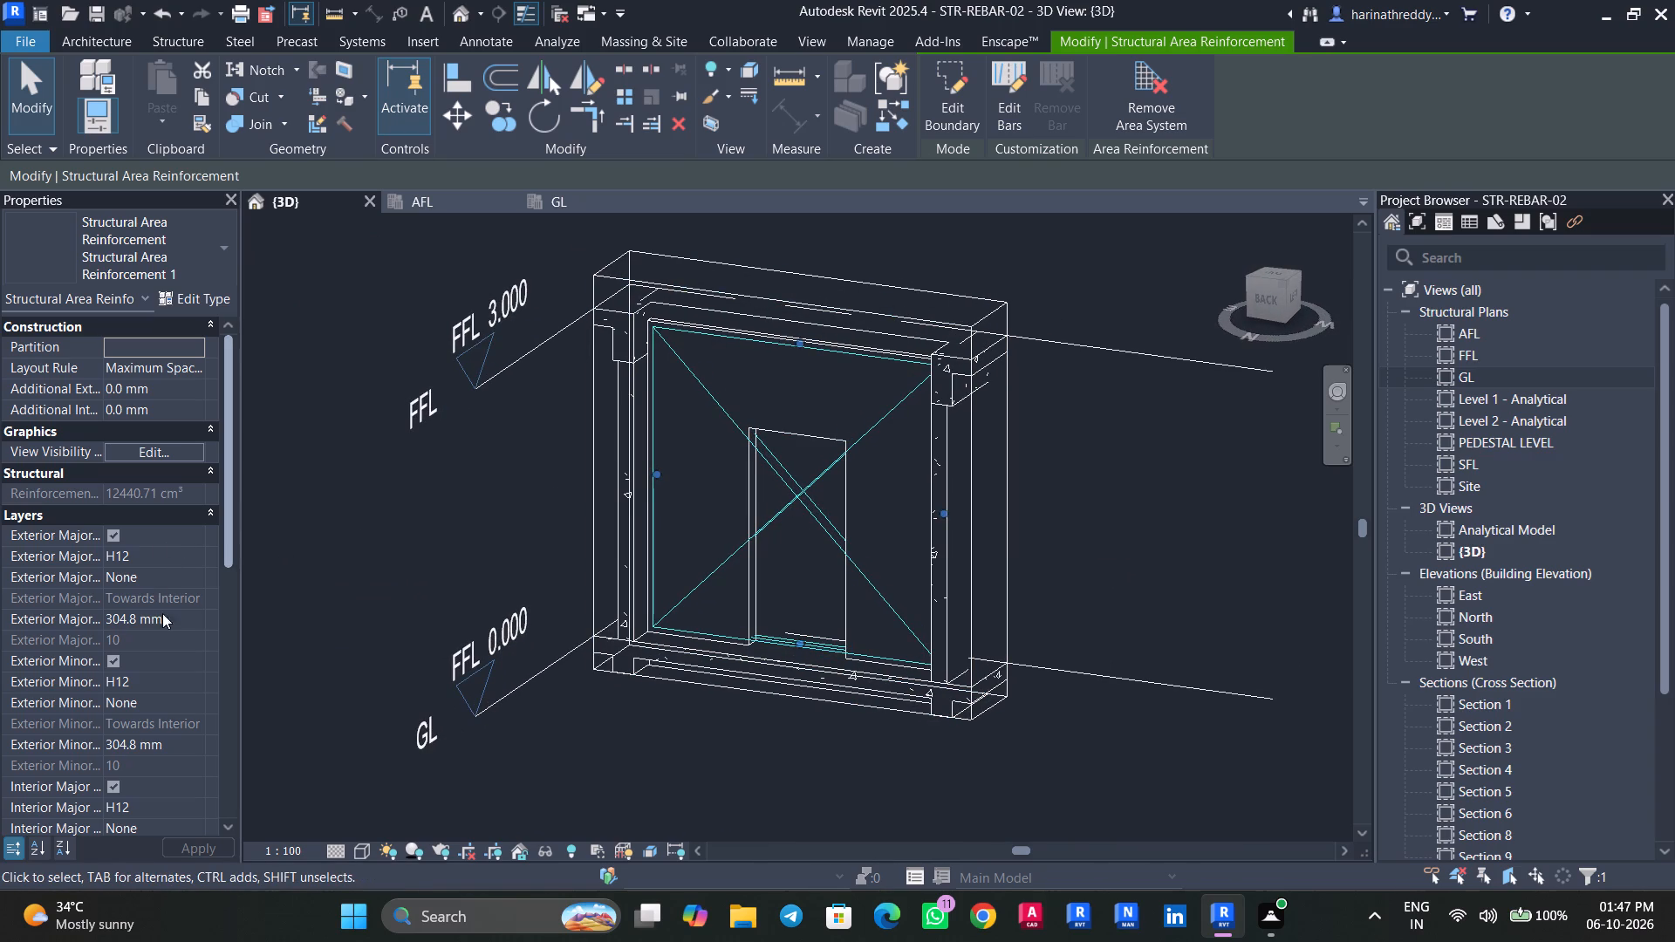
# Set the wall's area reinforcement to show unobscured in the (3D) view.
pyautogui.click(202, 455)
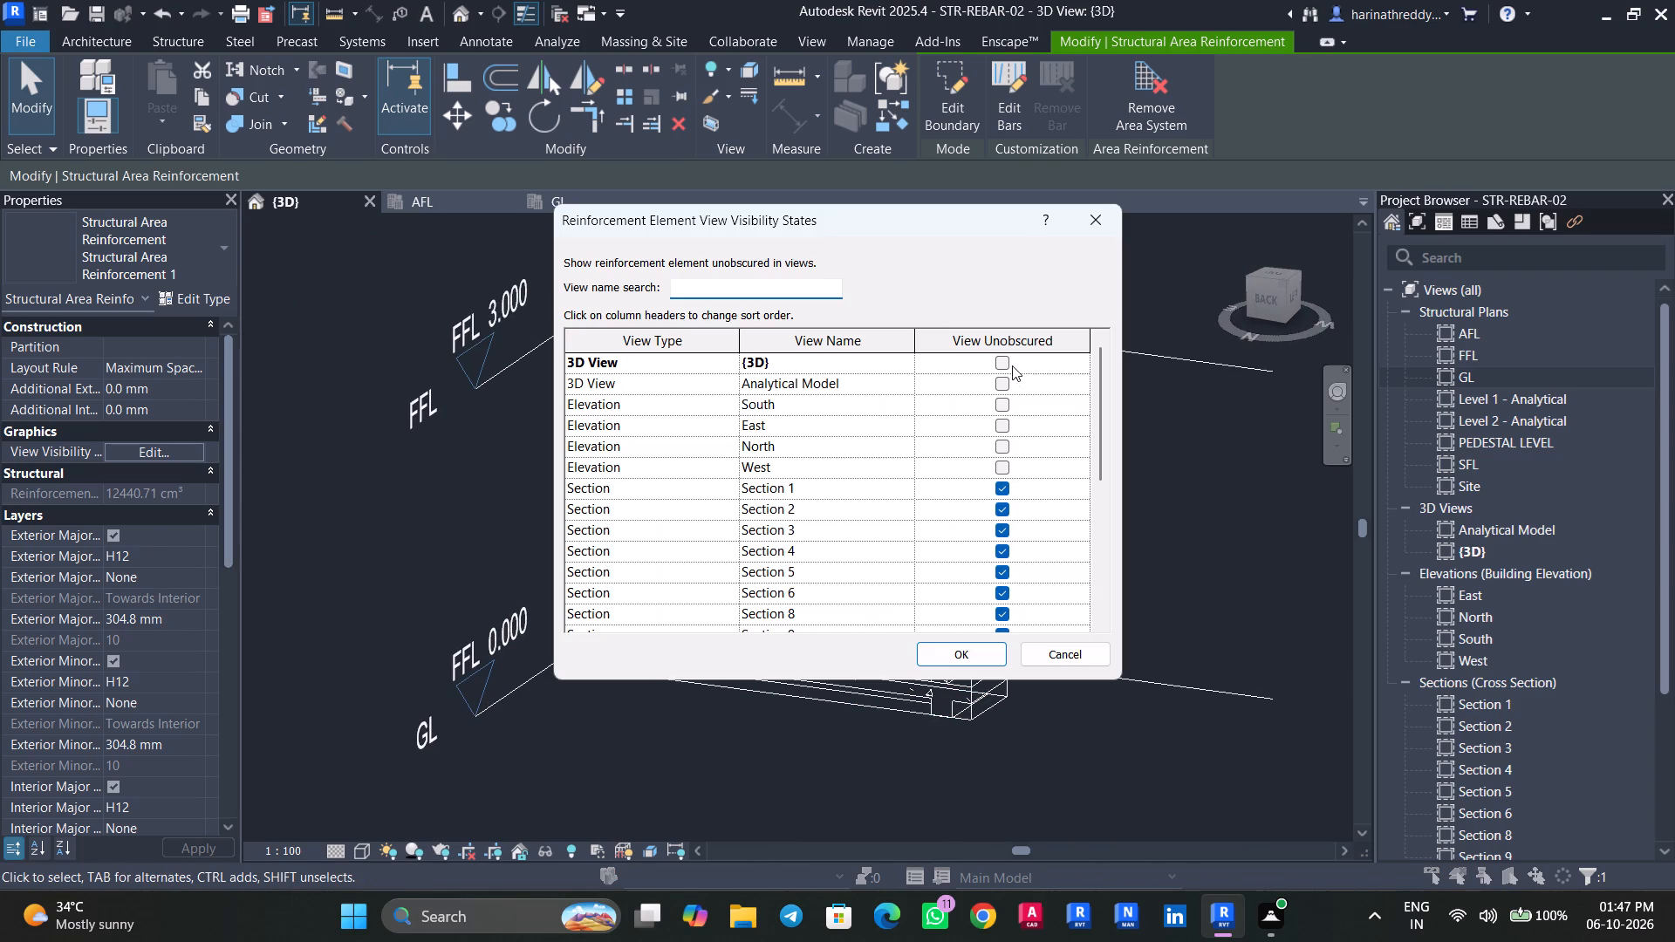
pyautogui.click(1011, 364)
pyautogui.click(1004, 368)
pyautogui.click(961, 654)
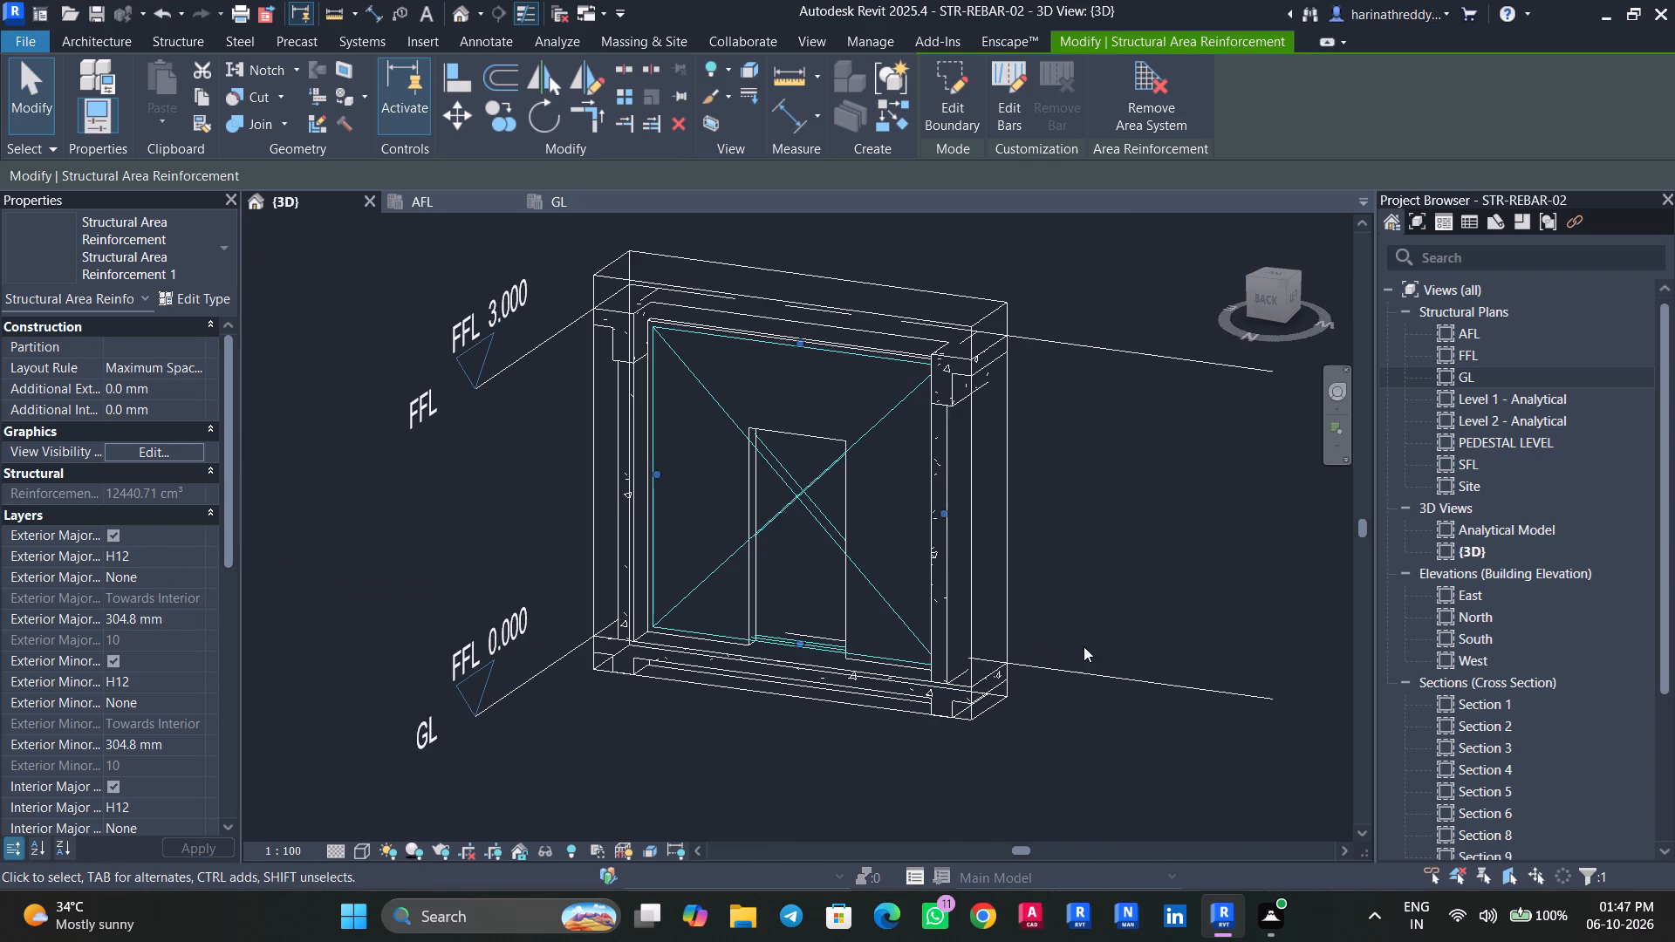
# Set the 3D view to the Fine detail level and the Realistic visual style.
pyautogui.click(325, 851)
pyautogui.click(338, 834)
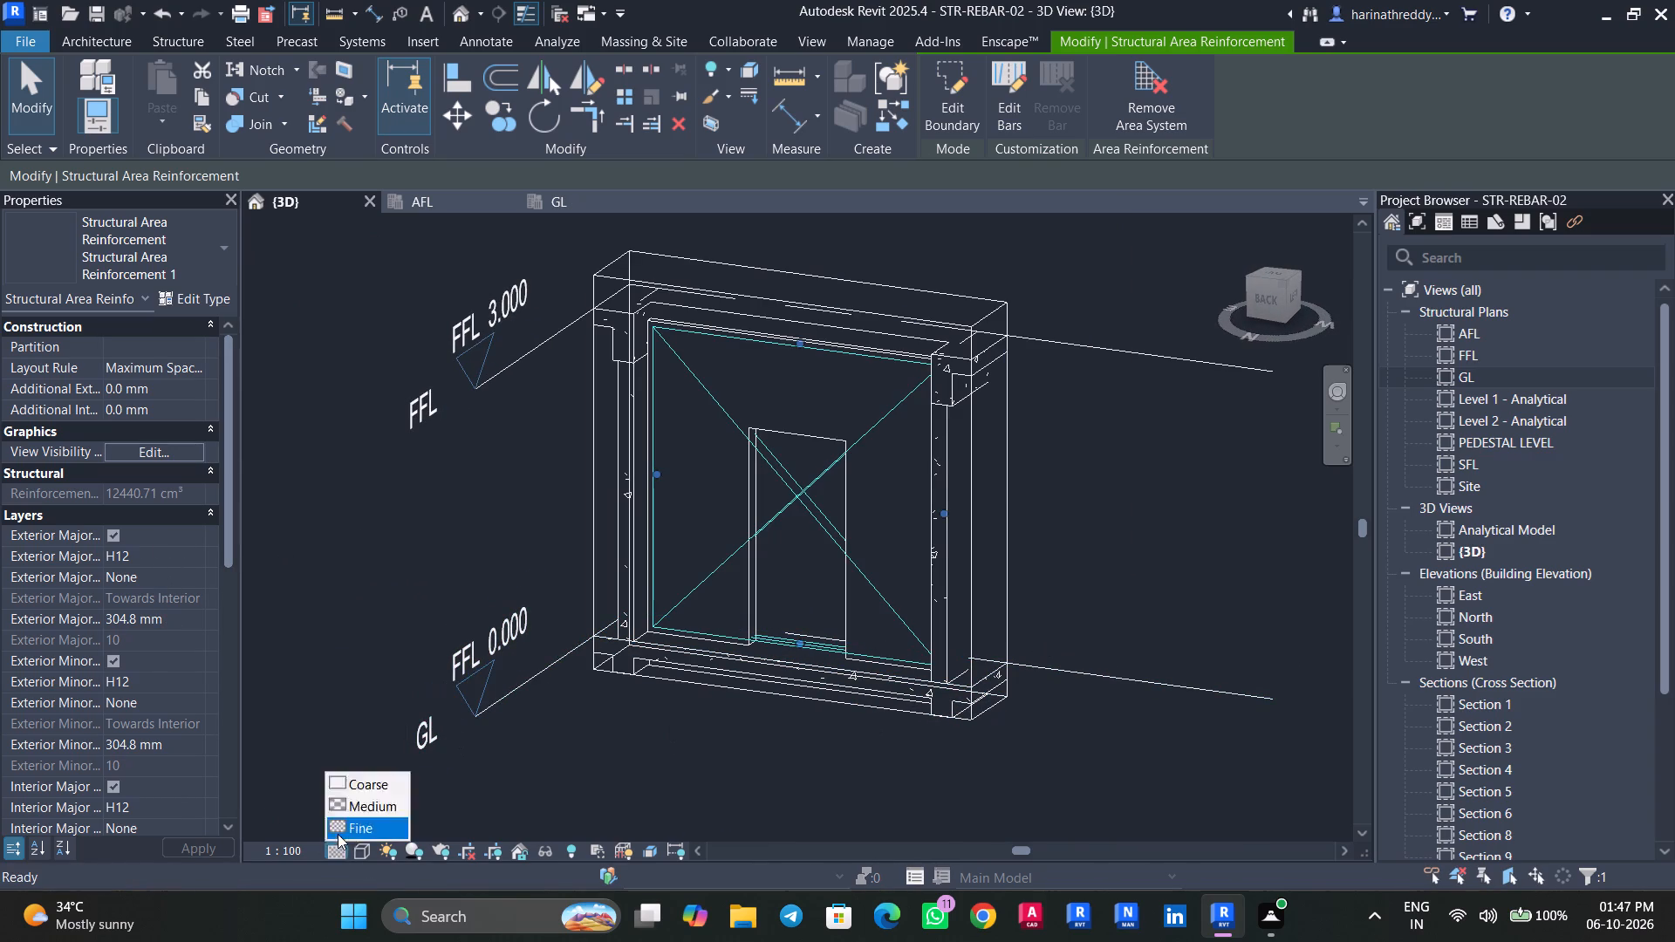
pyautogui.click(364, 844)
pyautogui.click(372, 830)
# Check the area reinforcement's view visibility settings and inspect the wall around the door opening for displayed bars.
pyautogui.keyDown('shift'); pyautogui.moveTo(1056, 714); pyautogui.dragTo(670, 706, button='middle'); pyautogui.keyUp('shift')
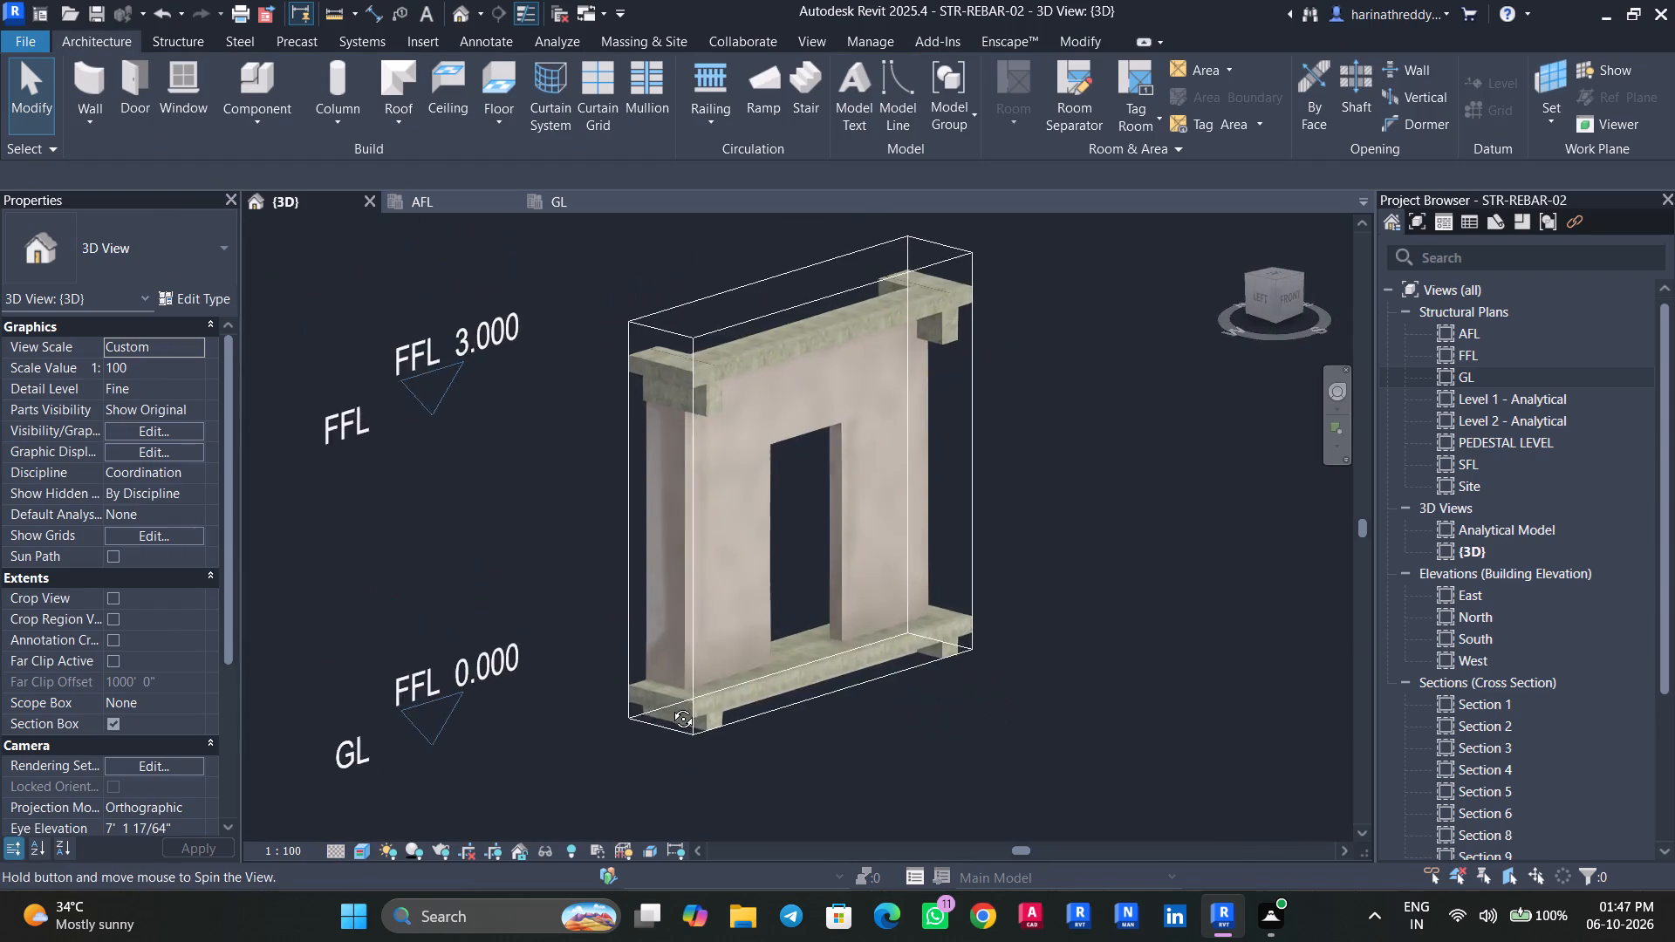
pyautogui.keyDown('shift'); pyautogui.moveTo(670, 706); pyautogui.dragTo(667, 705, button='middle'); pyautogui.keyUp('shift')
pyautogui.scroll(3, 791, 464)
pyautogui.click(786, 497)
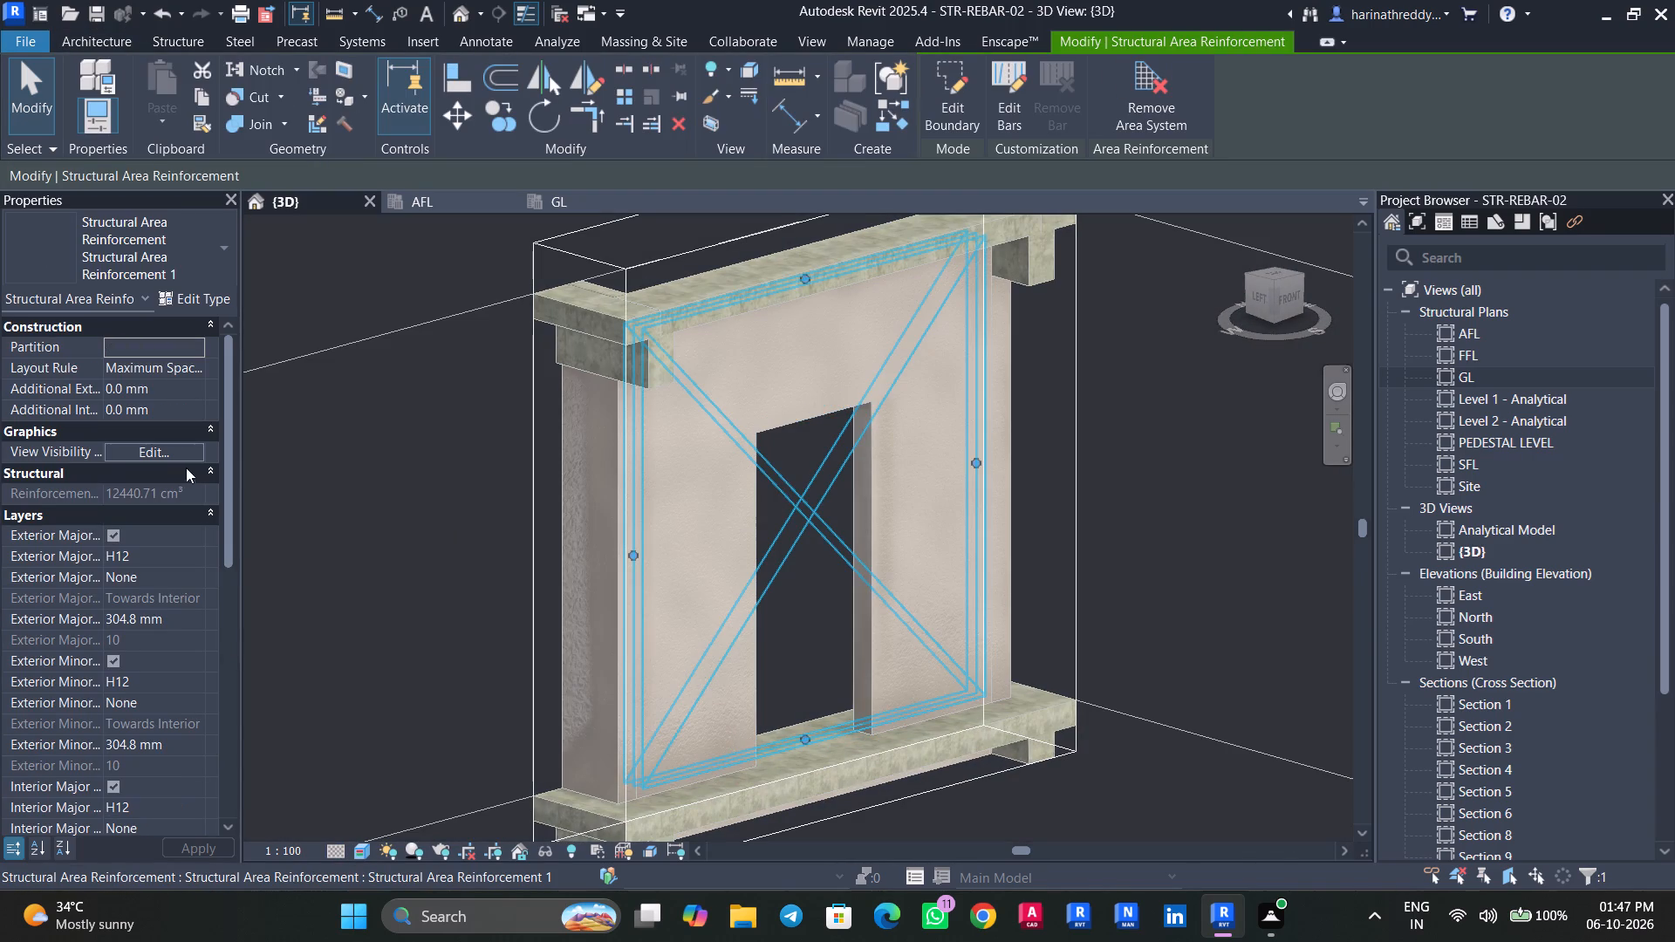
pyautogui.click(180, 455)
pyautogui.click(924, 646)
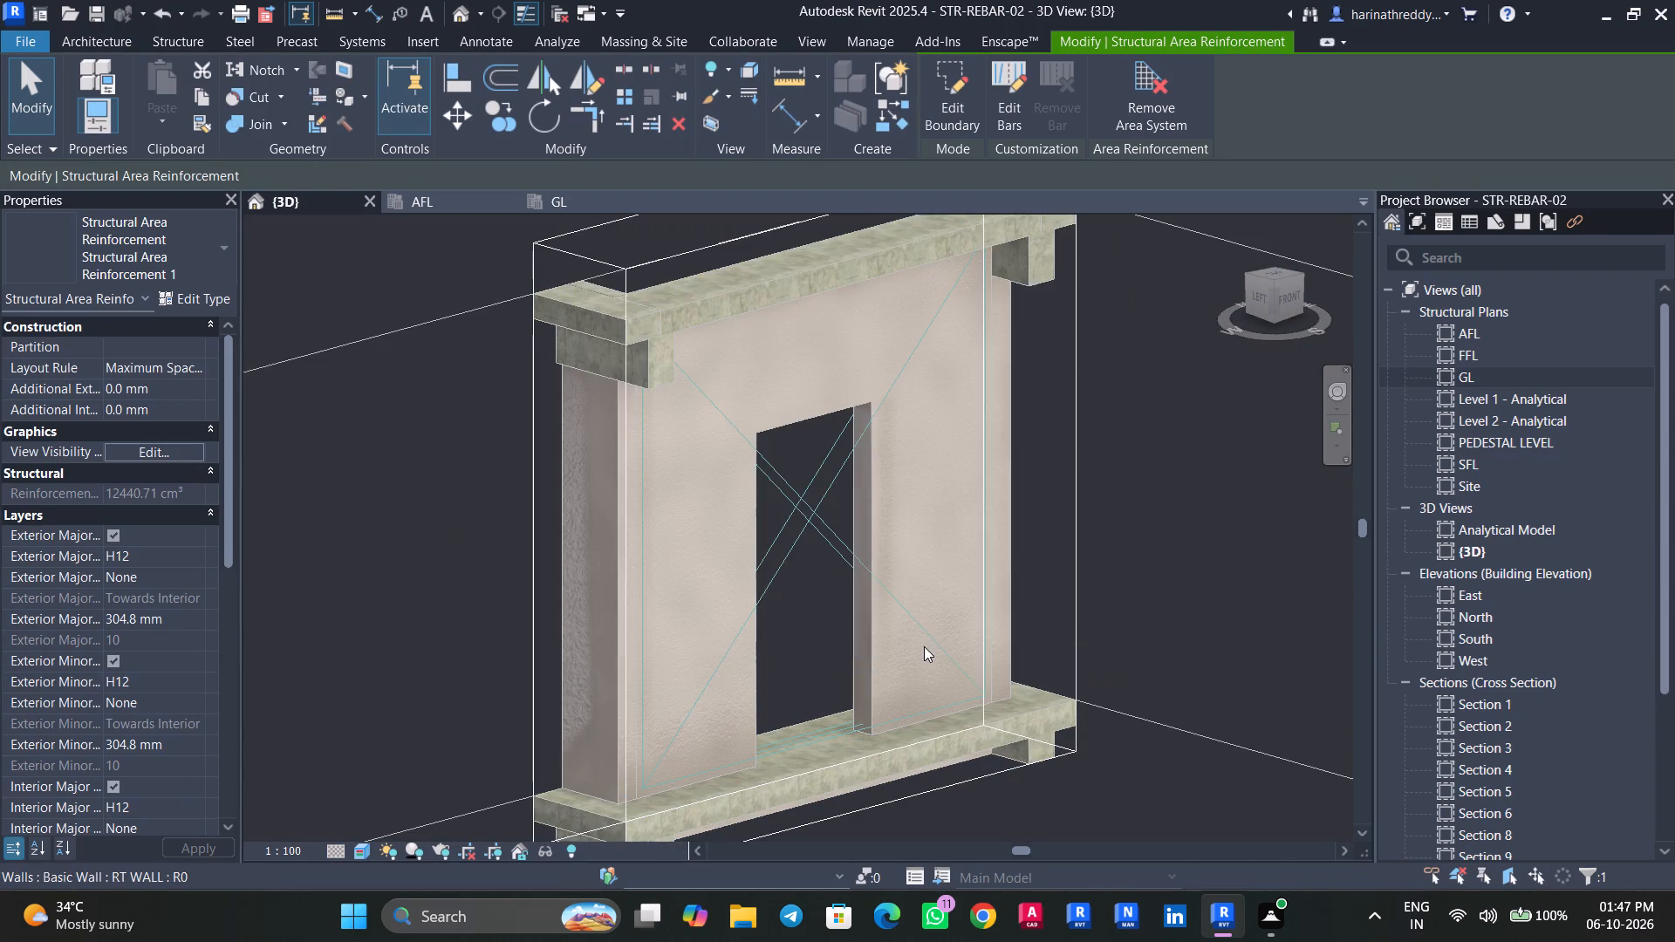
pyautogui.scroll(3, 765, 695)
pyautogui.keyDown('shift'); pyautogui.moveTo(926, 655); pyautogui.dragTo(803, 671, button='middle'); pyautogui.keyUp('shift')
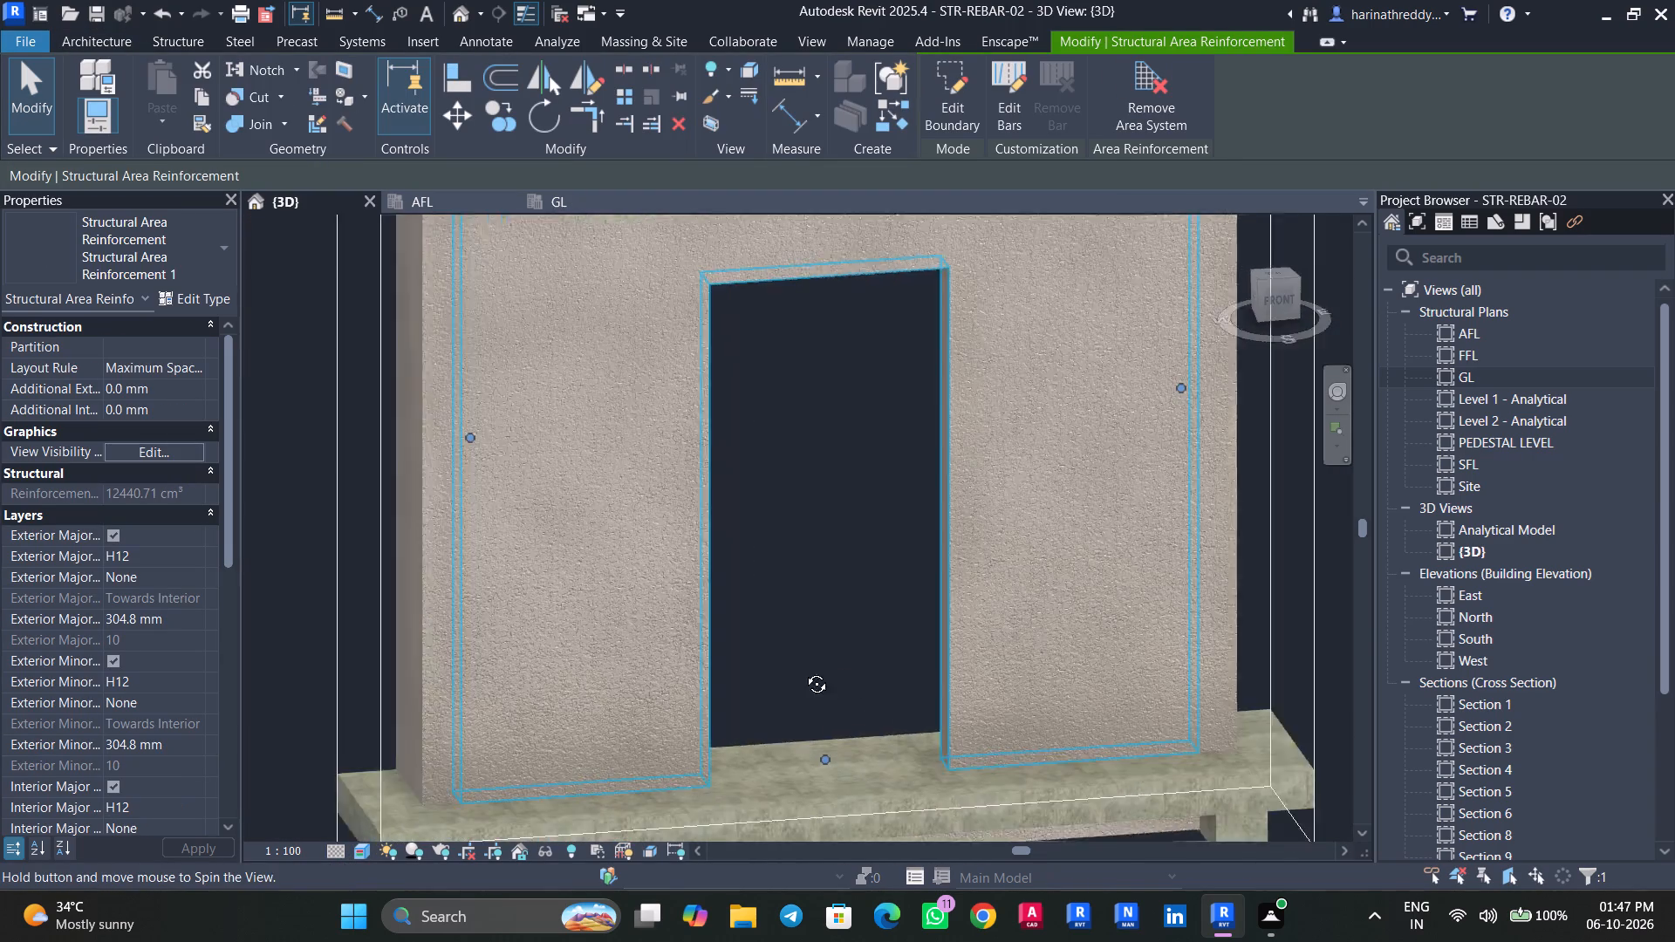
pyautogui.keyDown('shift'); pyautogui.moveTo(803, 671); pyautogui.dragTo(775, 682, button='middle'); pyautogui.keyUp('shift')
pyautogui.click(676, 626)
pyautogui.scroll(-6, 675, 625)
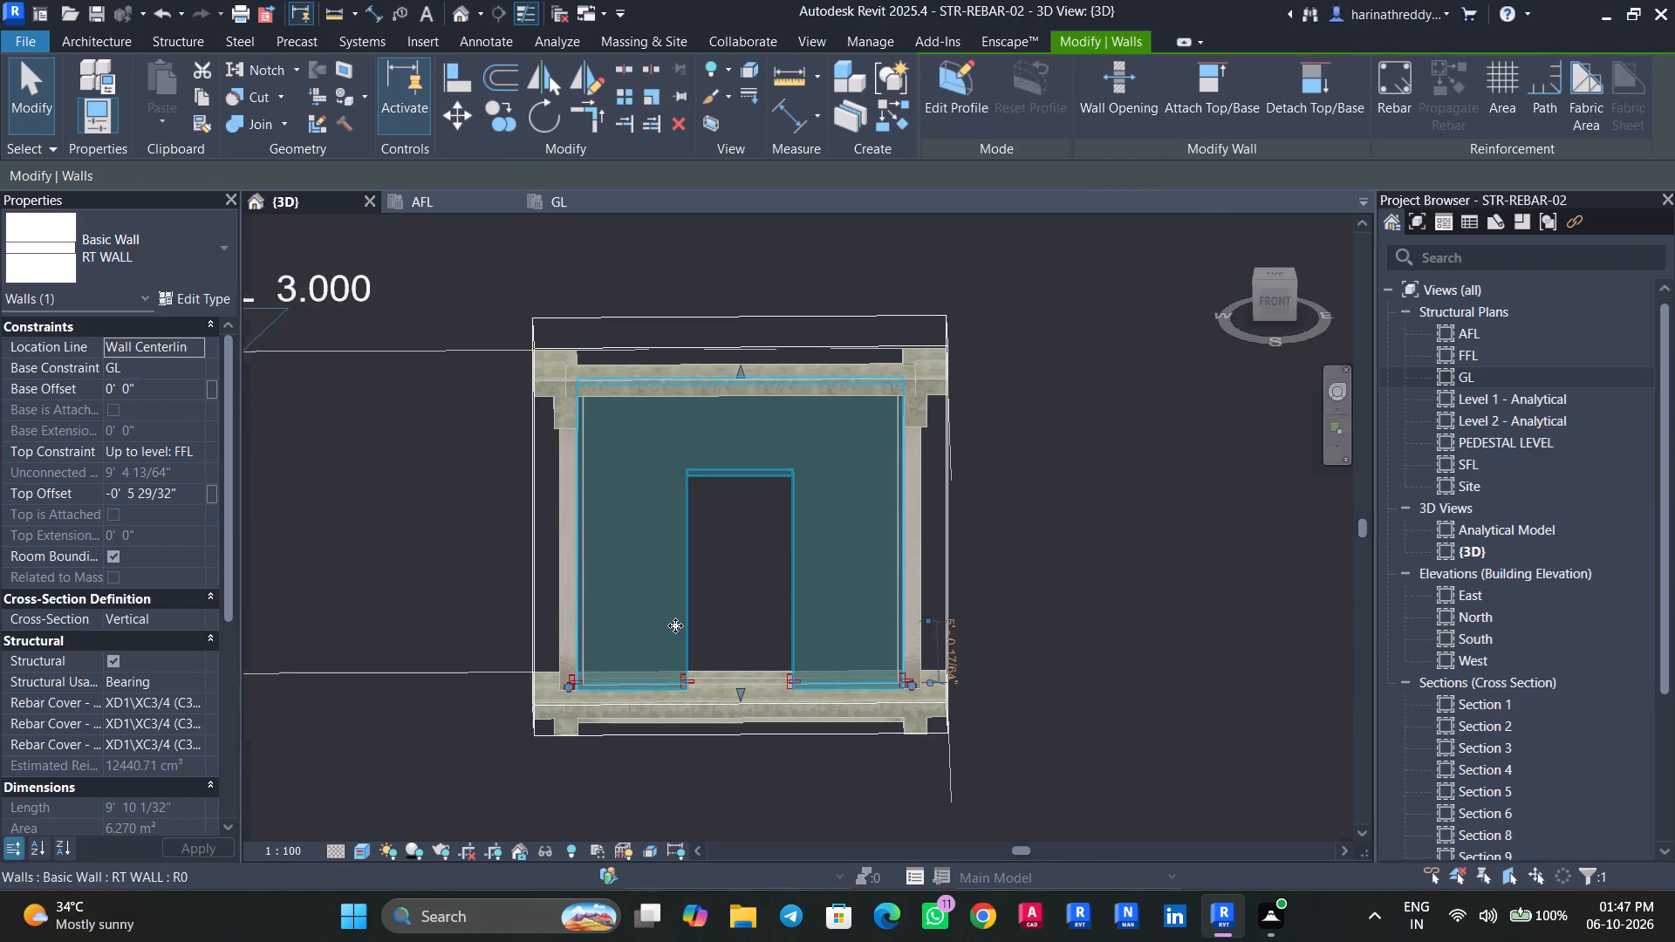
pyautogui.press('Escape')
pyautogui.press('Escape')
# Turn on the Structural Rebar and Structural Rebar Couplers categories in the 3D view's visibility overrides.
pyautogui.write('VV')
pyautogui.click(697, 500)
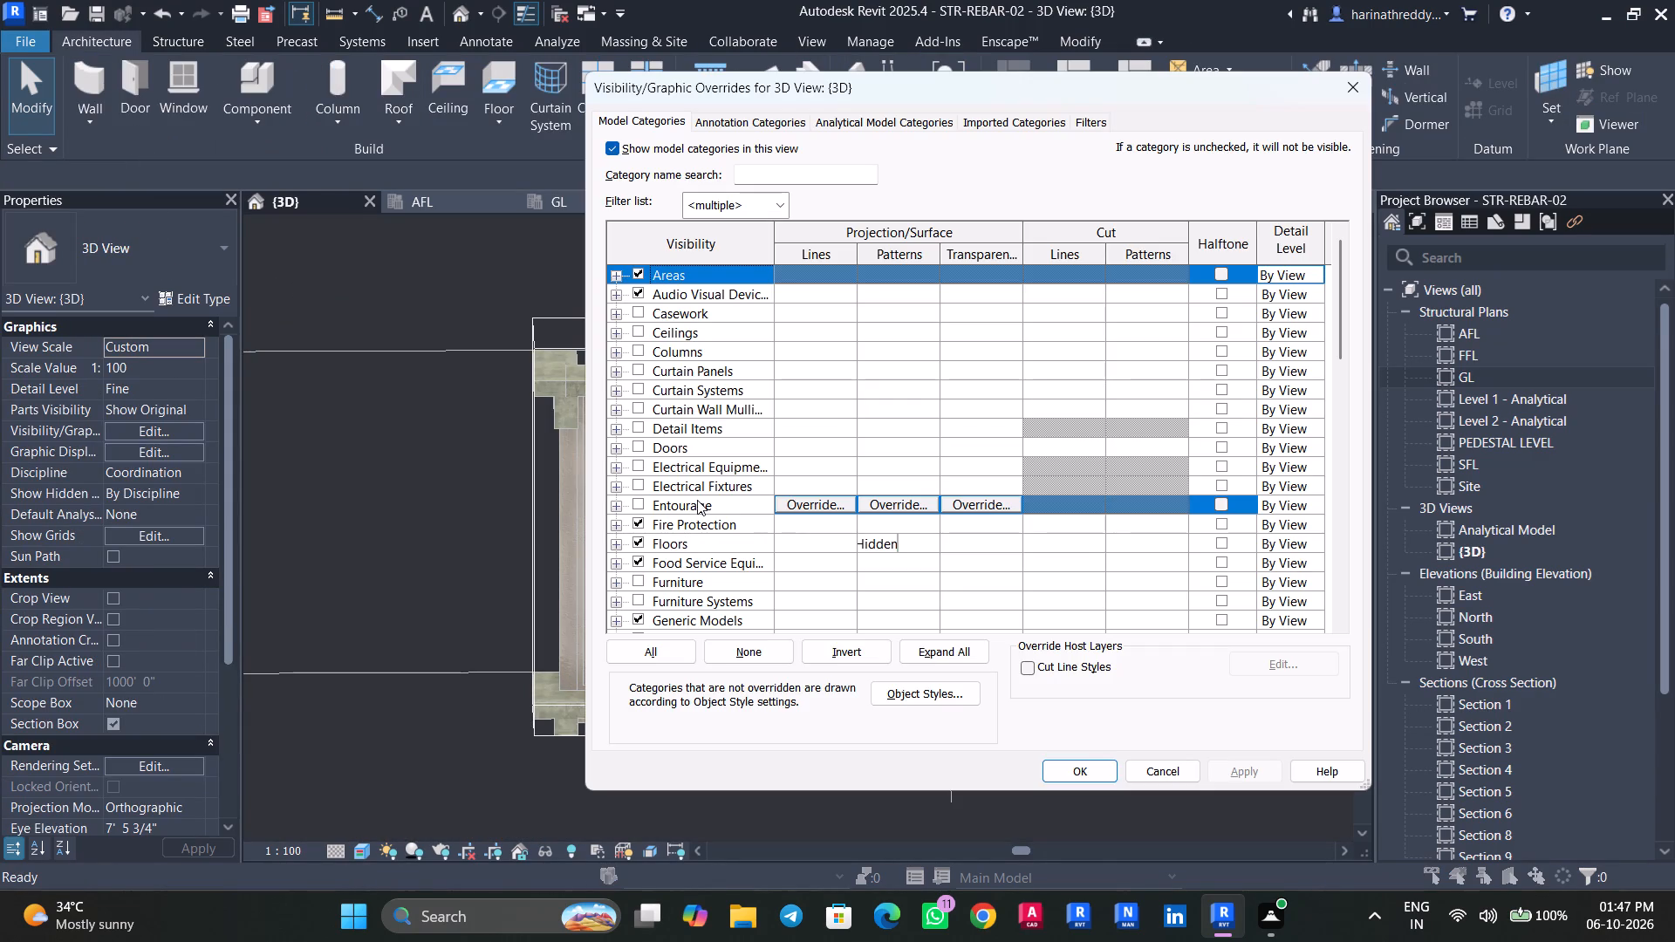
pyautogui.press('s')
pyautogui.scroll(-17, 708, 551)
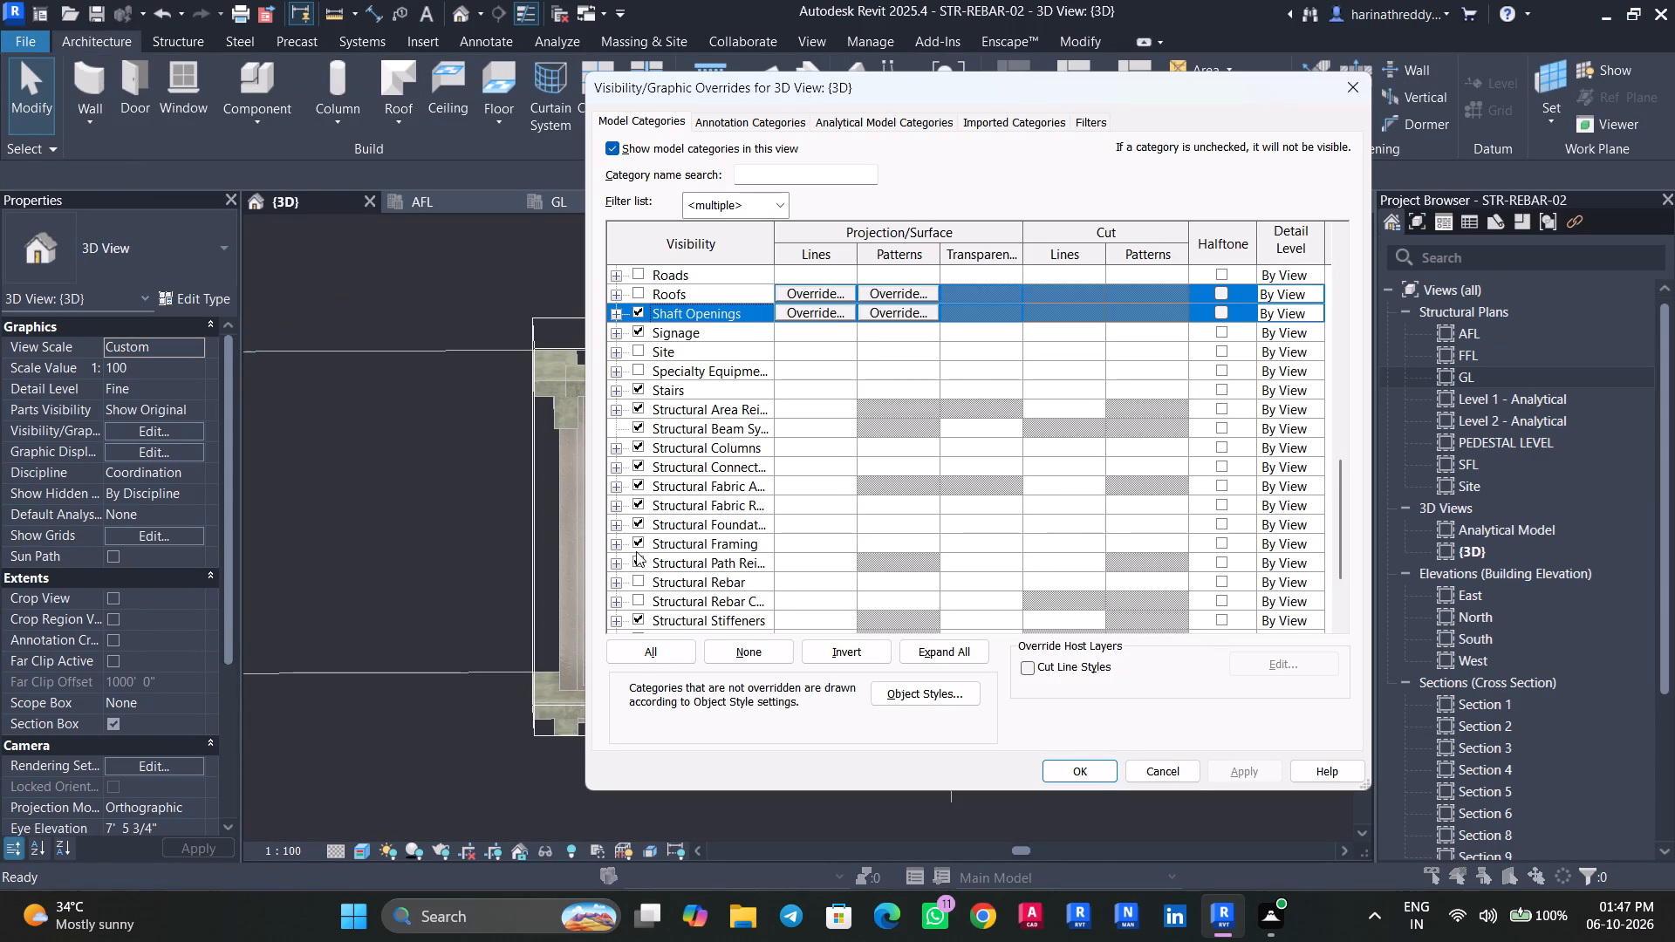
pyautogui.click(639, 541)
pyautogui.click(639, 552)
pyautogui.click(639, 561)
pyautogui.click(1279, 777)
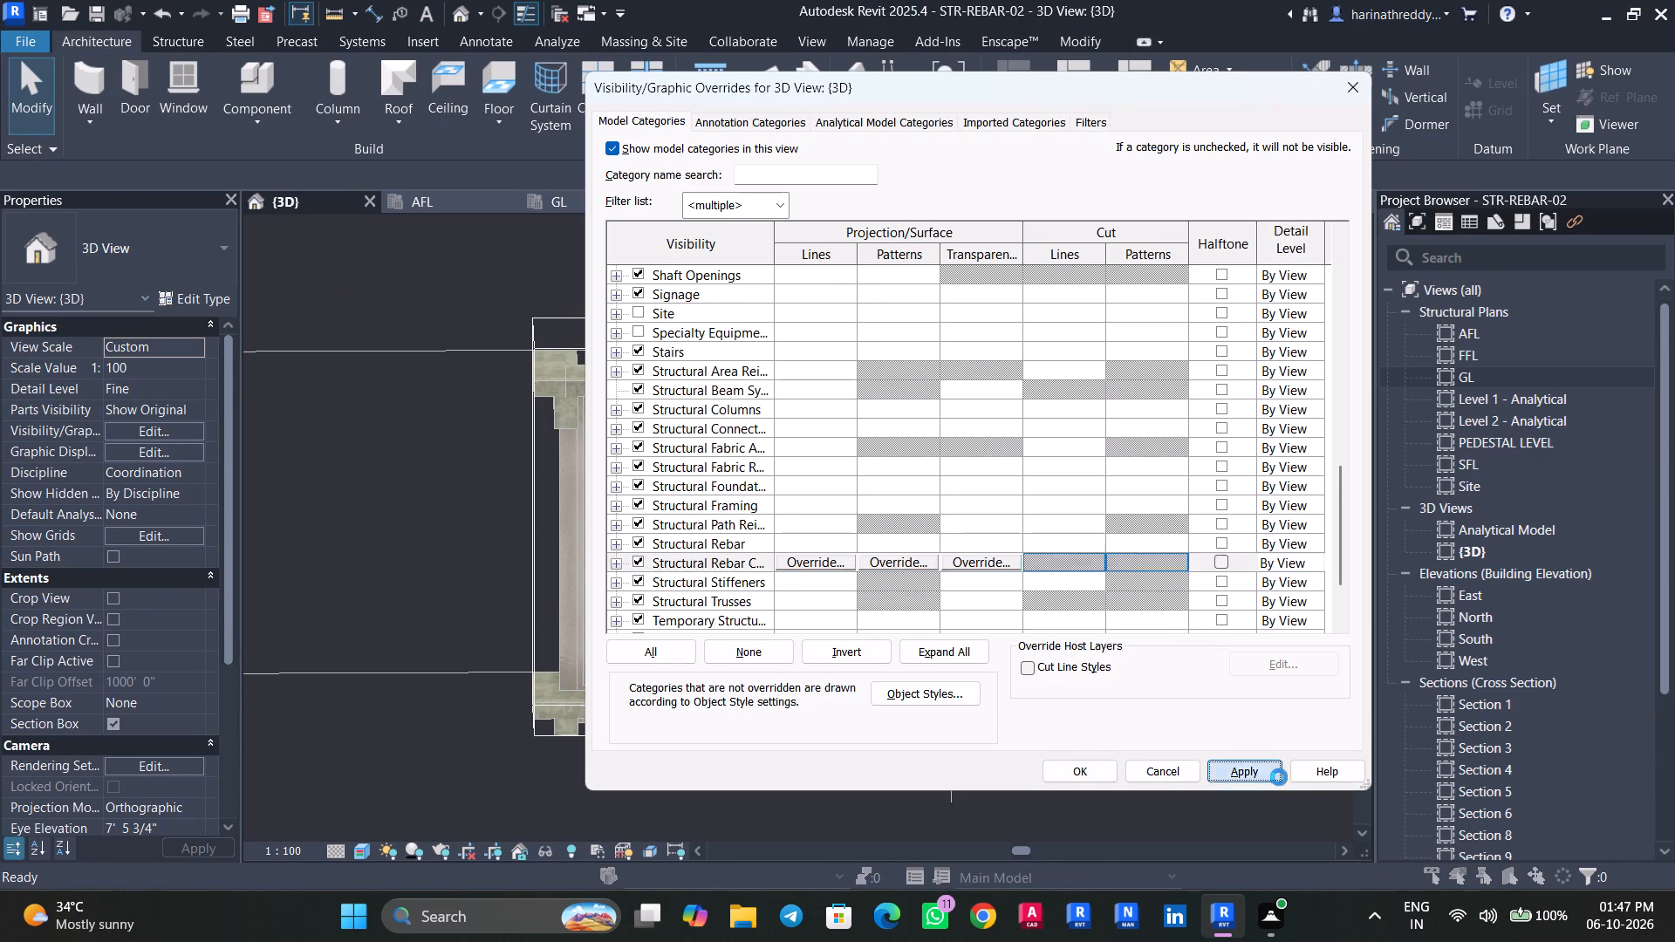
pyautogui.click(1070, 775)
pyautogui.press('Escape')
# Save the project with the reinforced RT wall shown in the 3D view.
pyautogui.keyDown('shift'); pyautogui.moveTo(1120, 693); pyautogui.dragTo(962, 646, button='middle'); pyautogui.keyUp('shift')
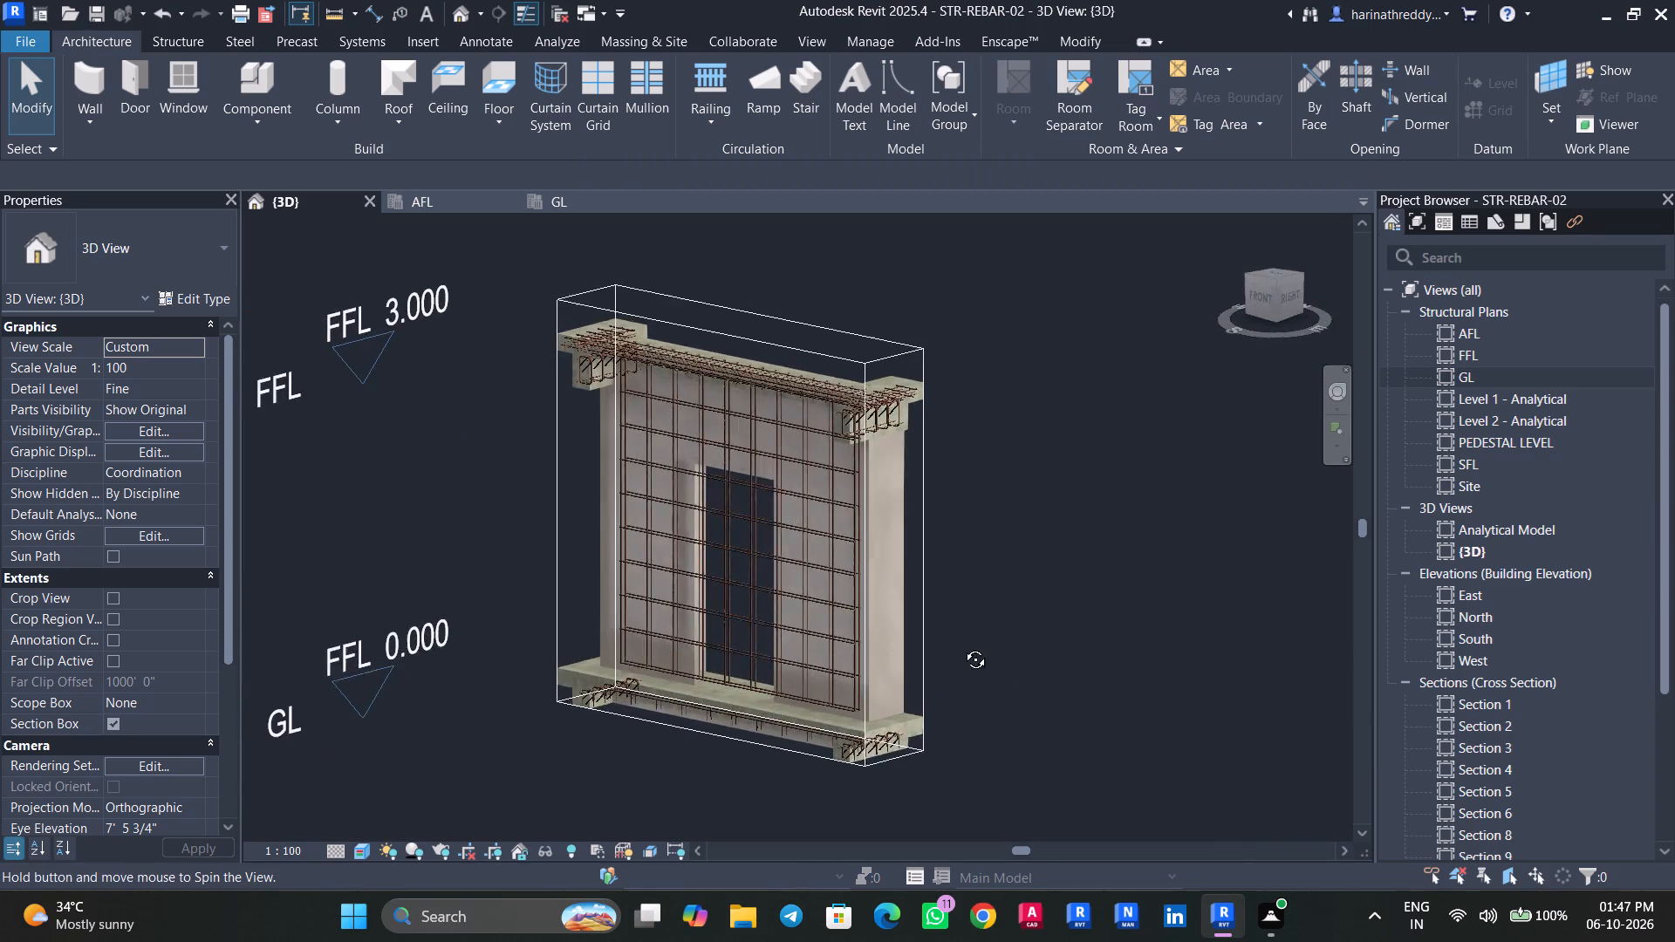
pyautogui.keyDown('shift'); pyautogui.moveTo(962, 646); pyautogui.dragTo(1011, 587, button='middle'); pyautogui.keyUp('shift')
pyautogui.scroll(3, 1011, 587)
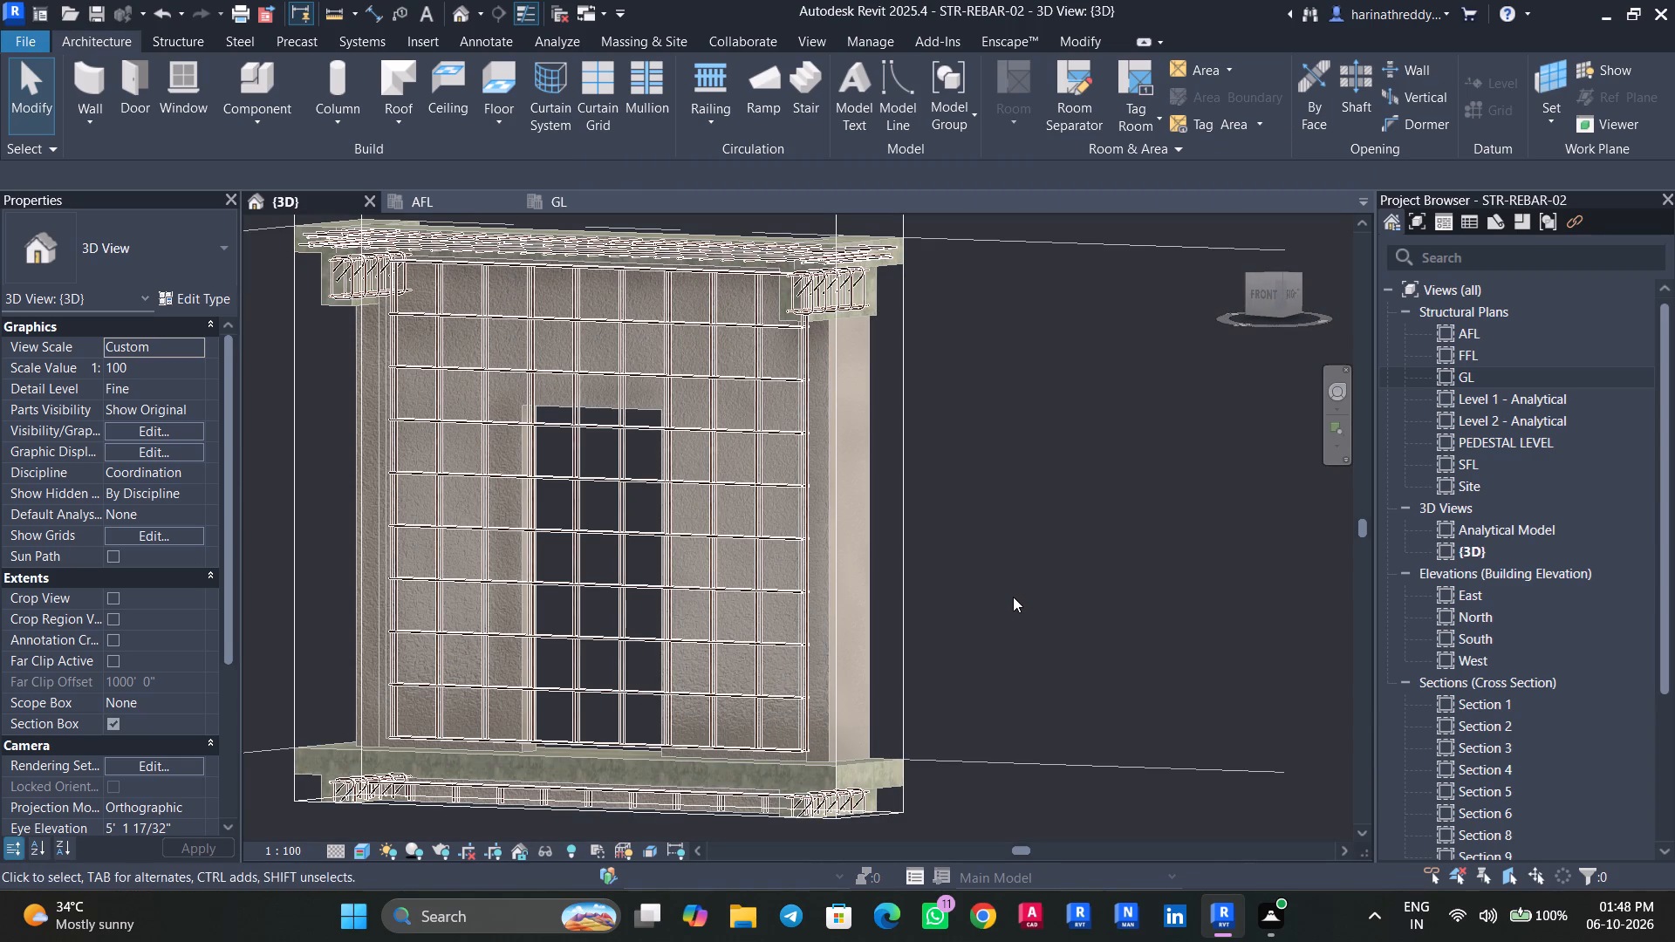
pyautogui.hotkey('ctrl', 's')
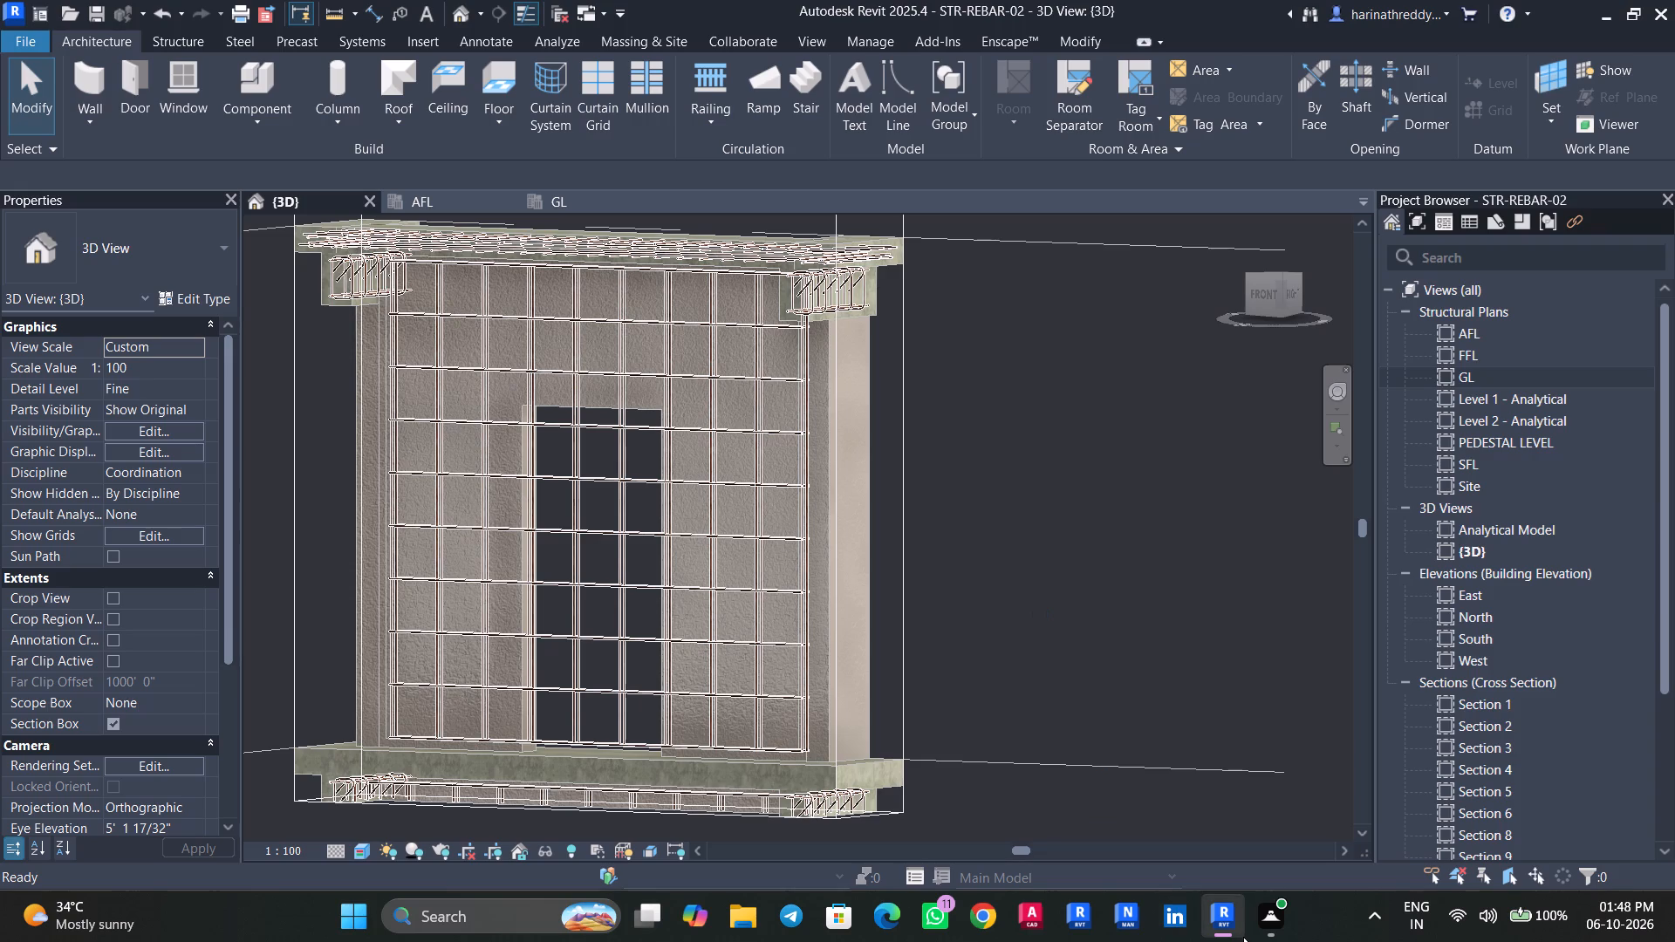
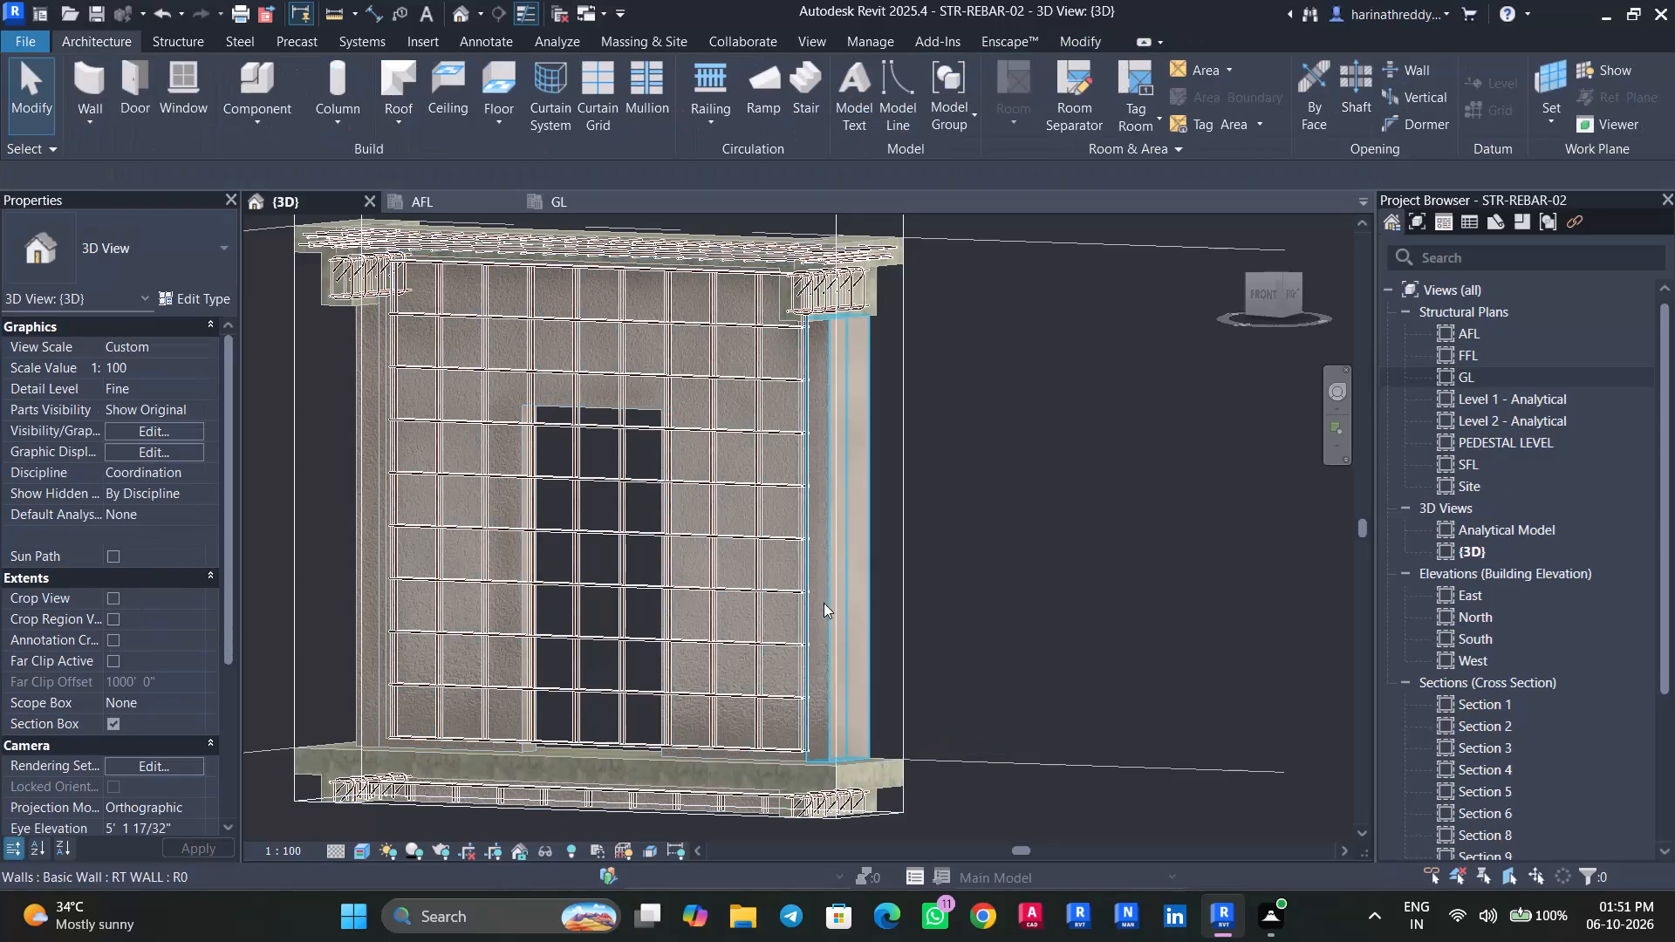
# Delete the existing structural area reinforcement that runs across the RT wall's door opening.
pyautogui.click(813, 601)
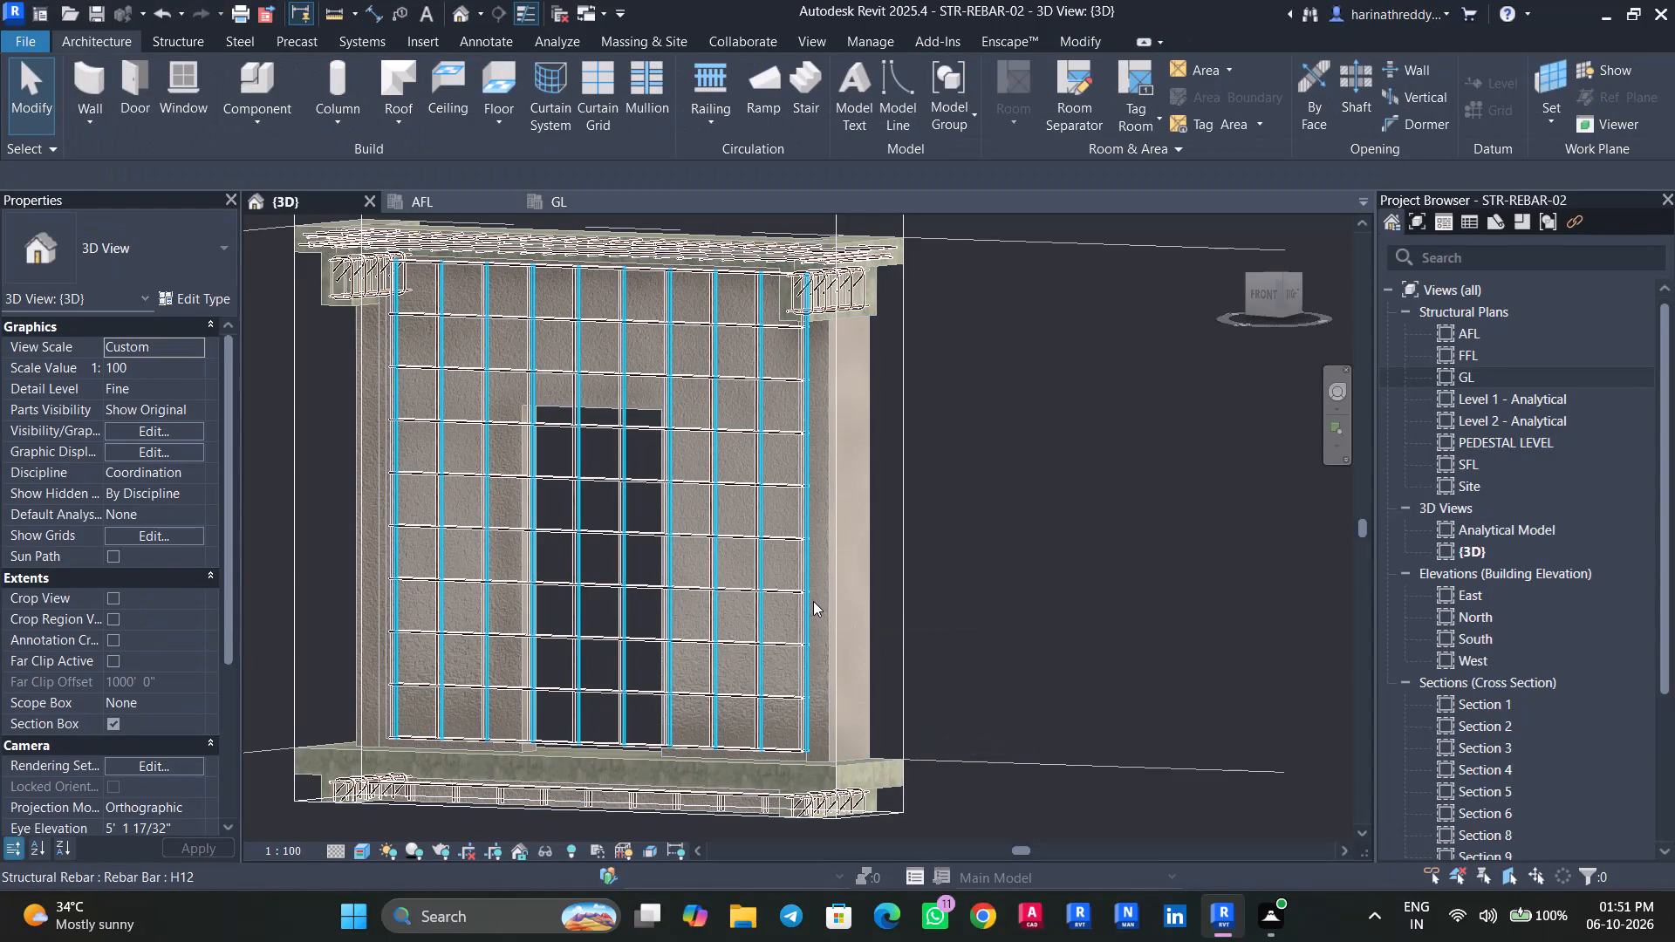
pyautogui.press('Escape')
pyautogui.press('Tab')
pyautogui.press('Tab')
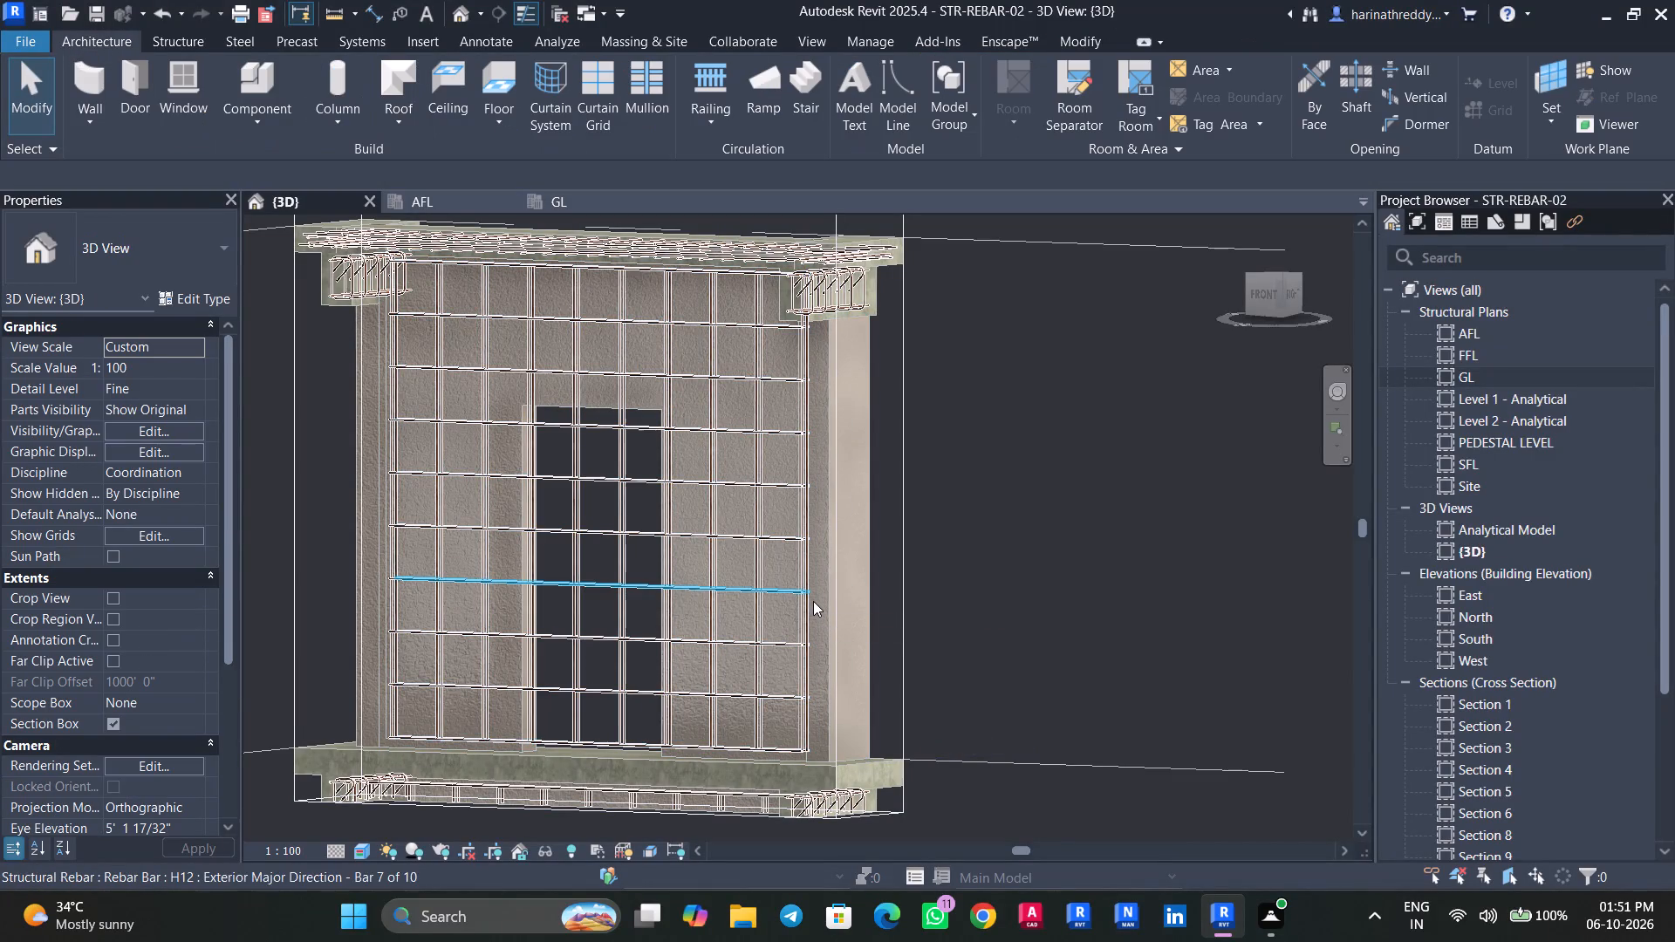
pyautogui.press('Tab')
pyautogui.press('Tab')
pyautogui.press('Tab')
pyautogui.click(813, 601)
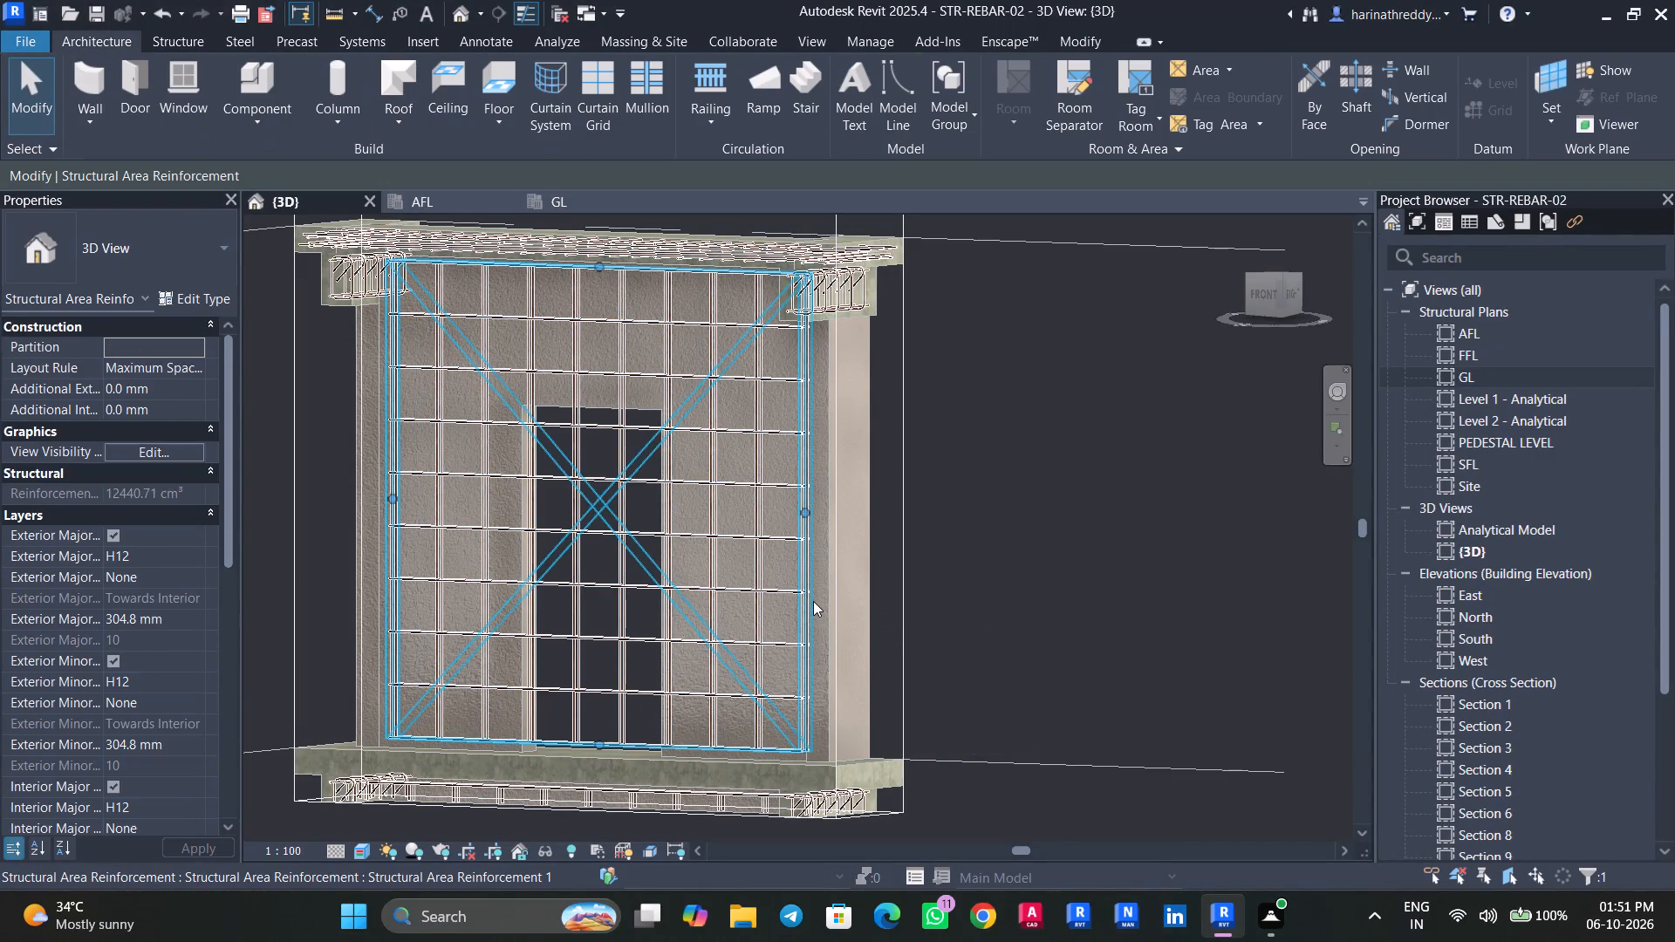
pyautogui.press('Delete')
# Start new area reinforcement on the RT wall in front view and pick its top, side and base edges as boundary lines.
pyautogui.click(797, 595)
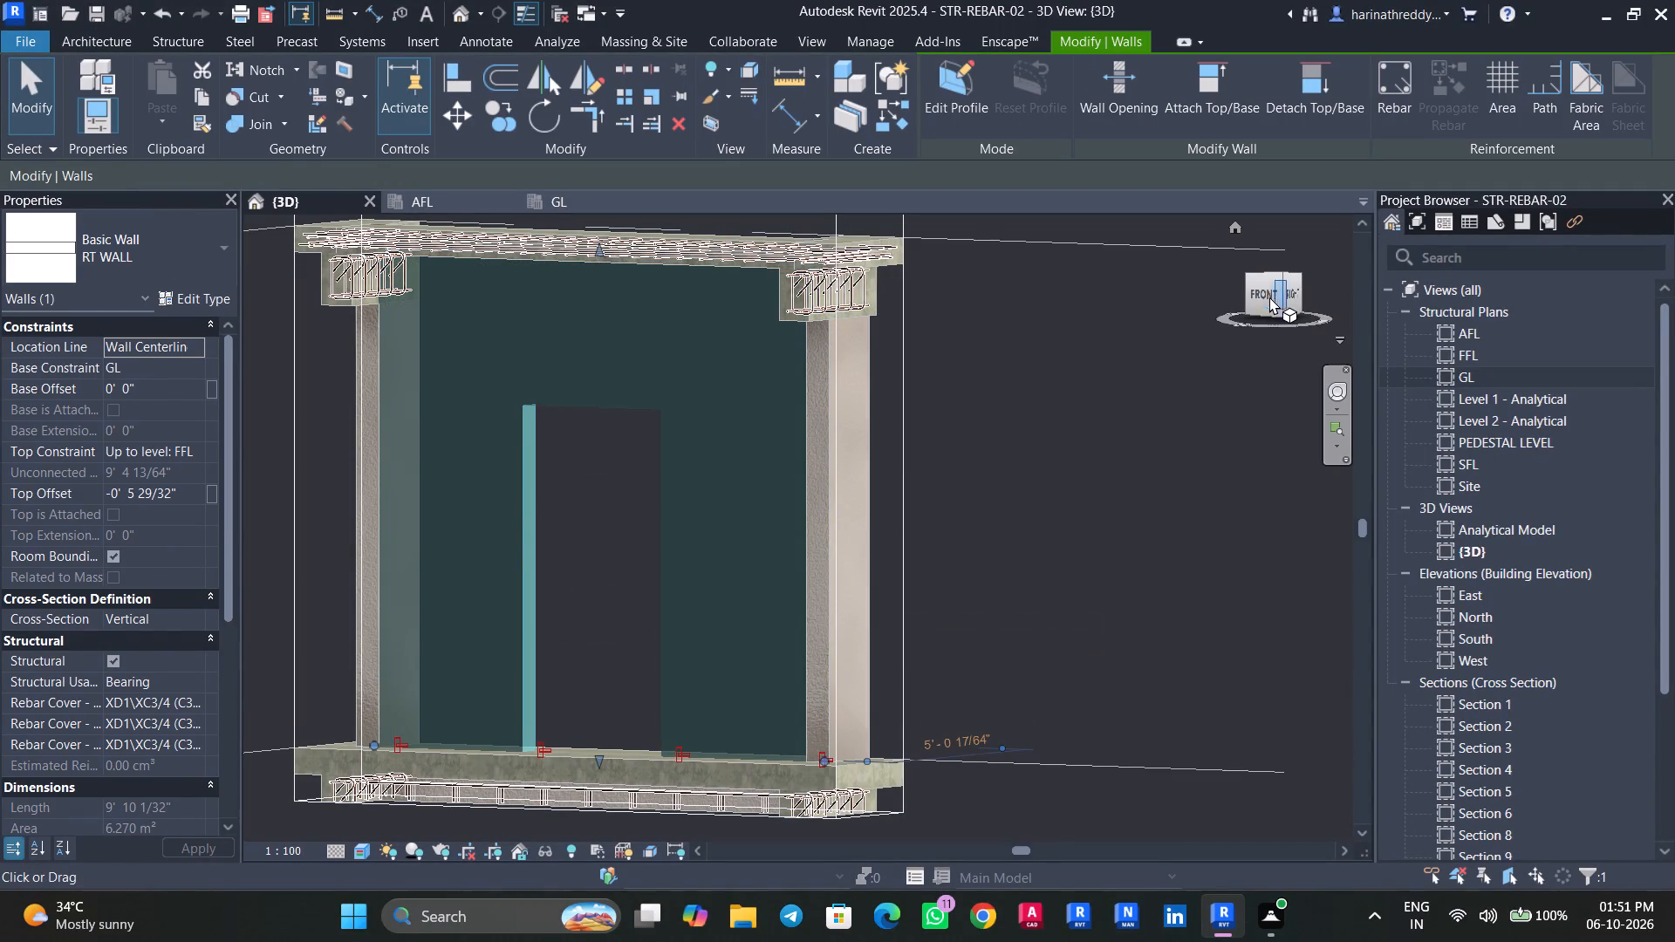
pyautogui.click(1263, 297)
pyautogui.click(1496, 108)
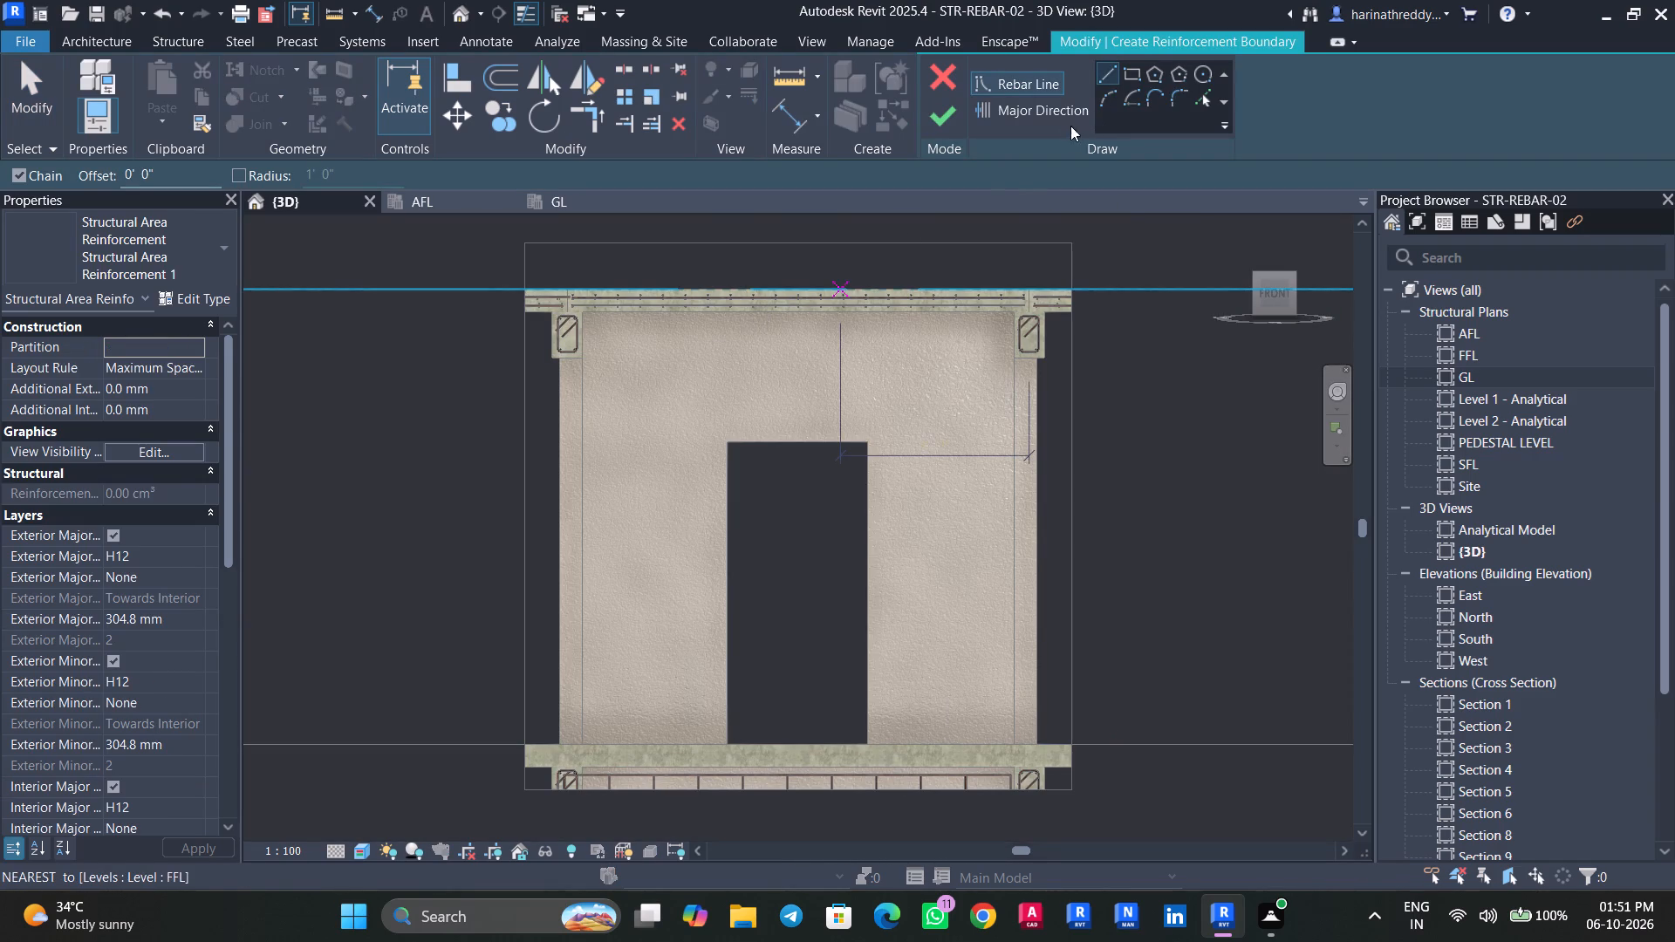
pyautogui.click(1205, 96)
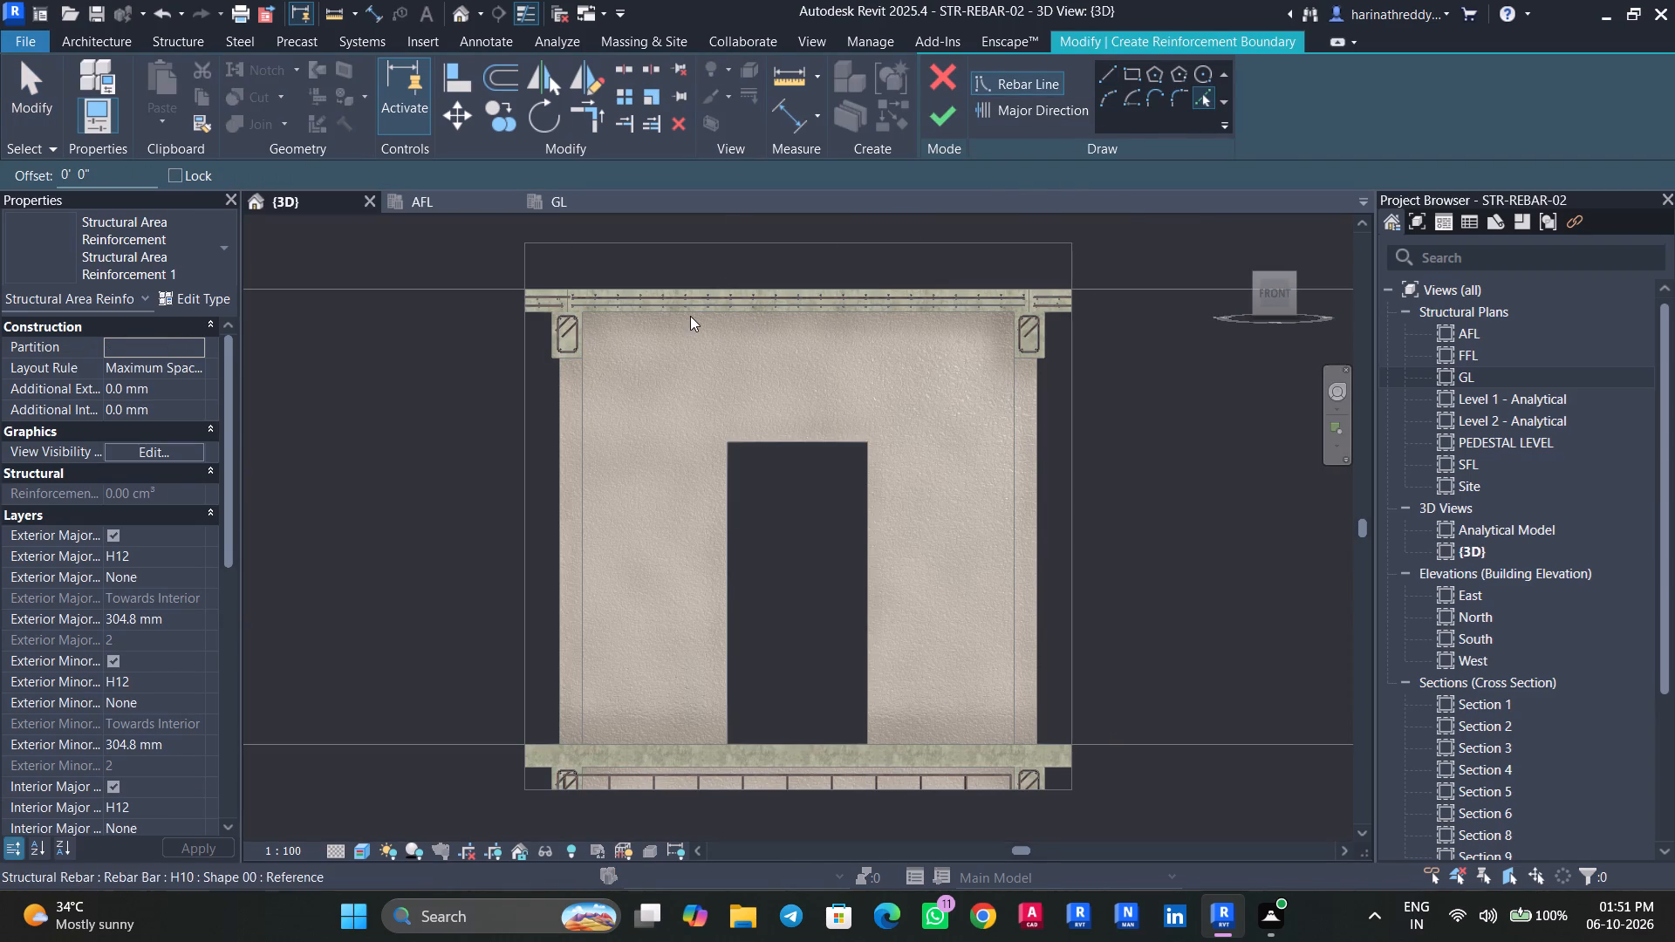
pyautogui.scroll(3, 700, 317)
pyautogui.click(700, 317)
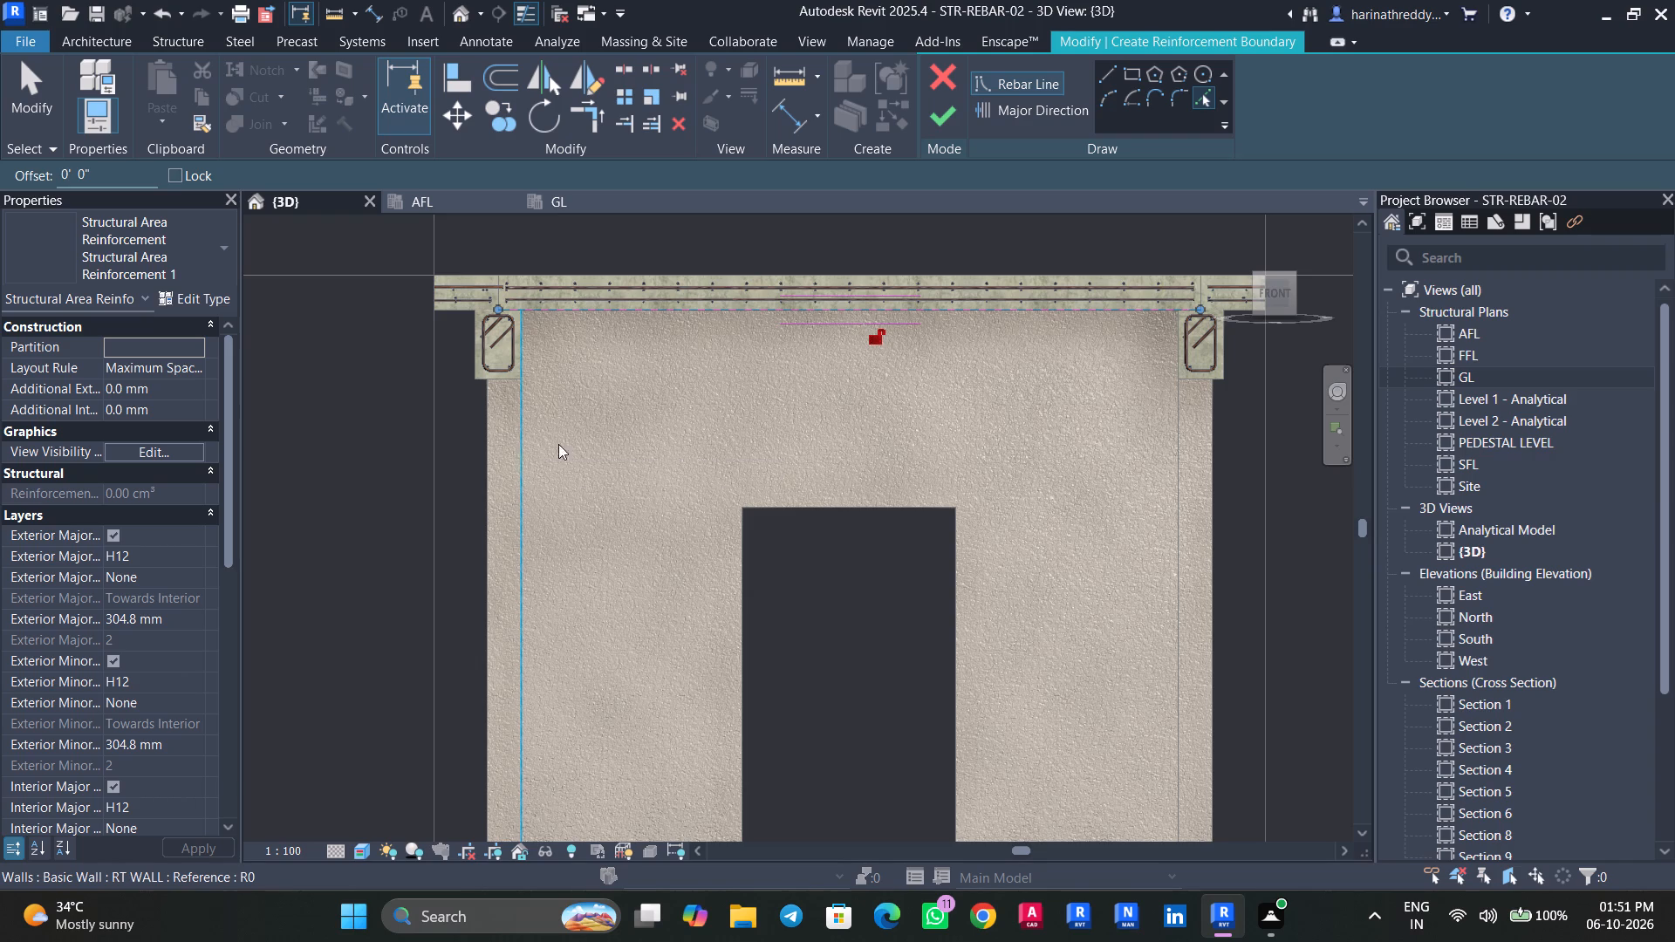
pyautogui.moveTo(646, 433); pyautogui.dragTo(608, 410, button='middle')
pyautogui.click(1131, 427)
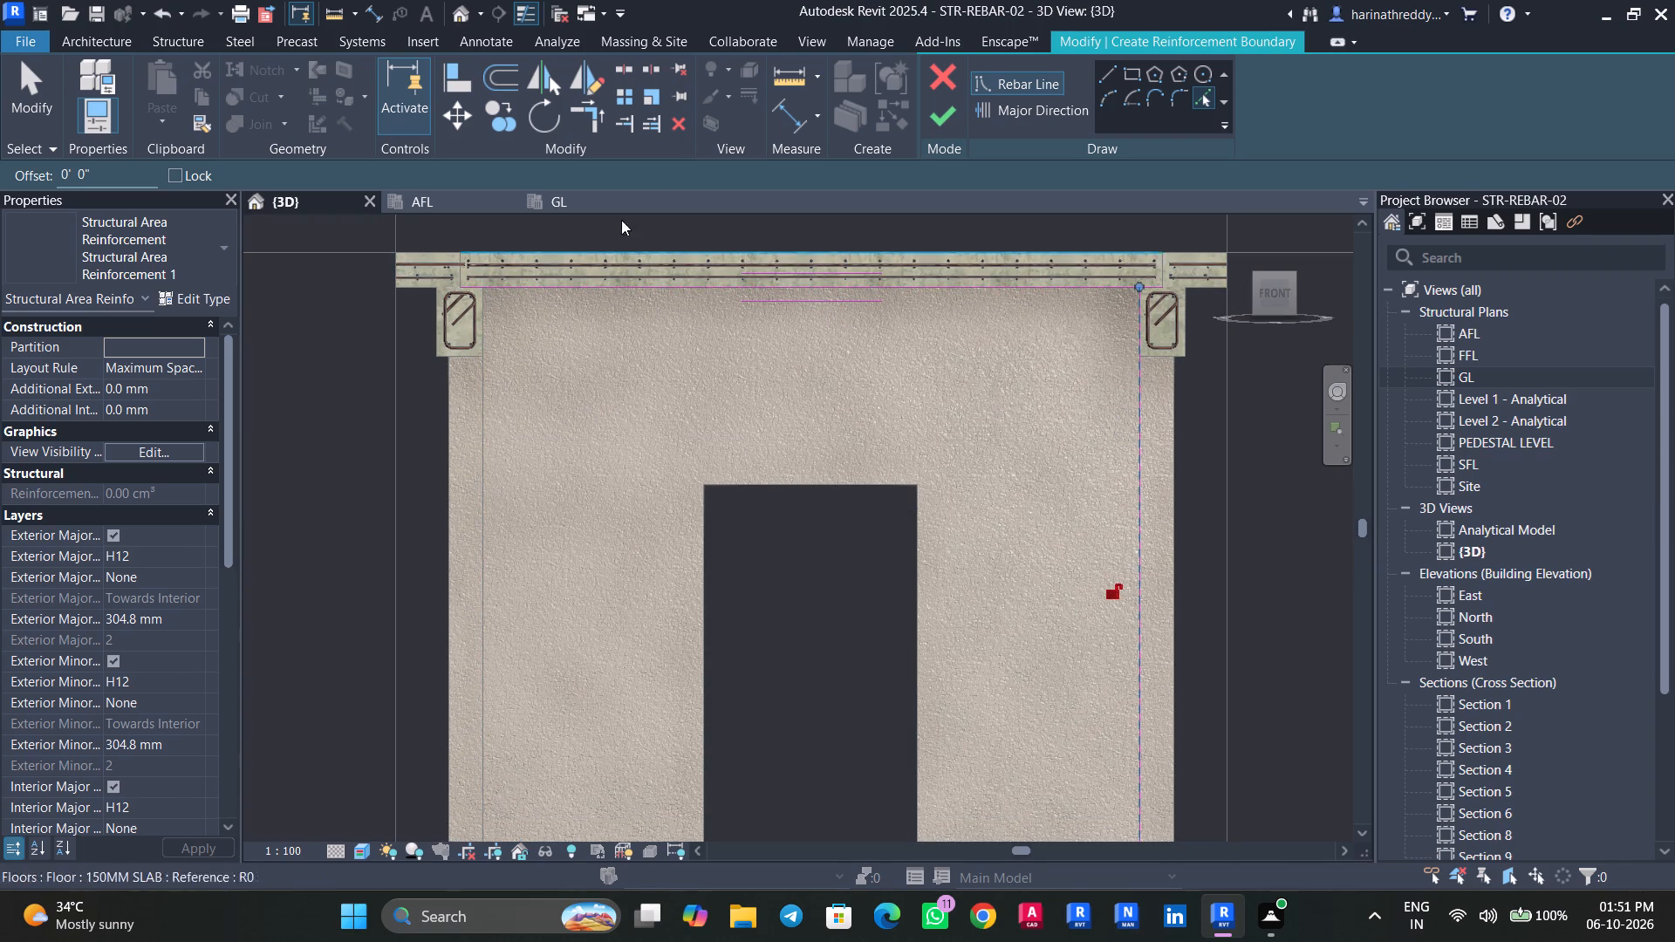
pyautogui.click(521, 20)
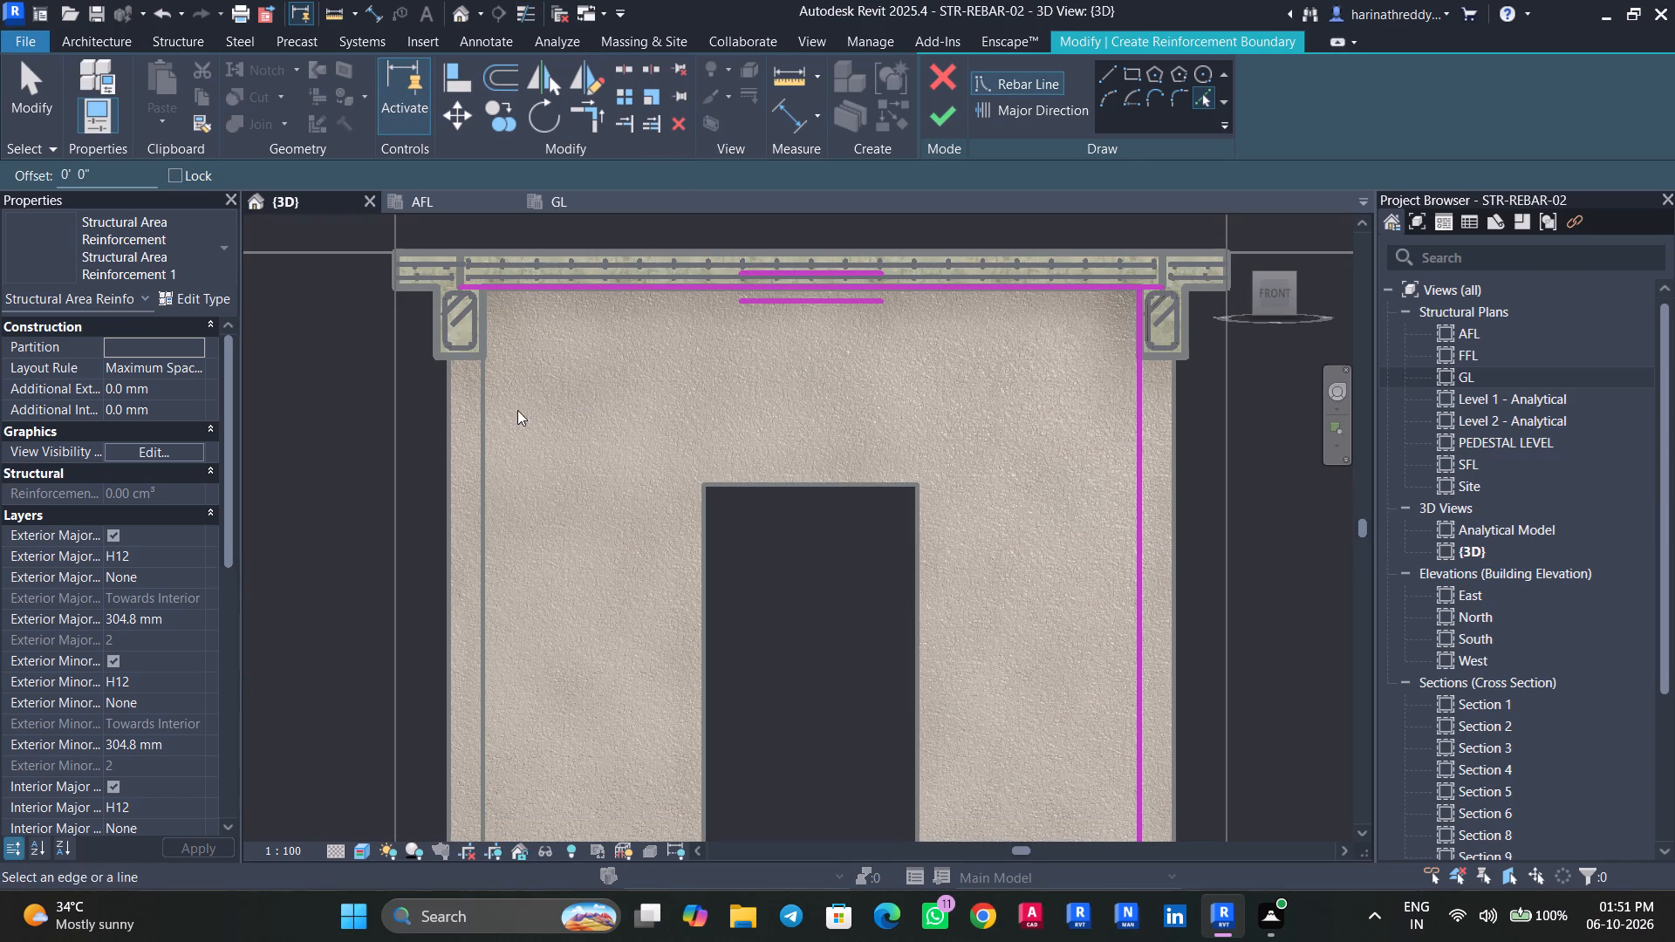
pyautogui.click(479, 471)
pyautogui.moveTo(564, 496); pyautogui.dragTo(564, 294, button='middle')
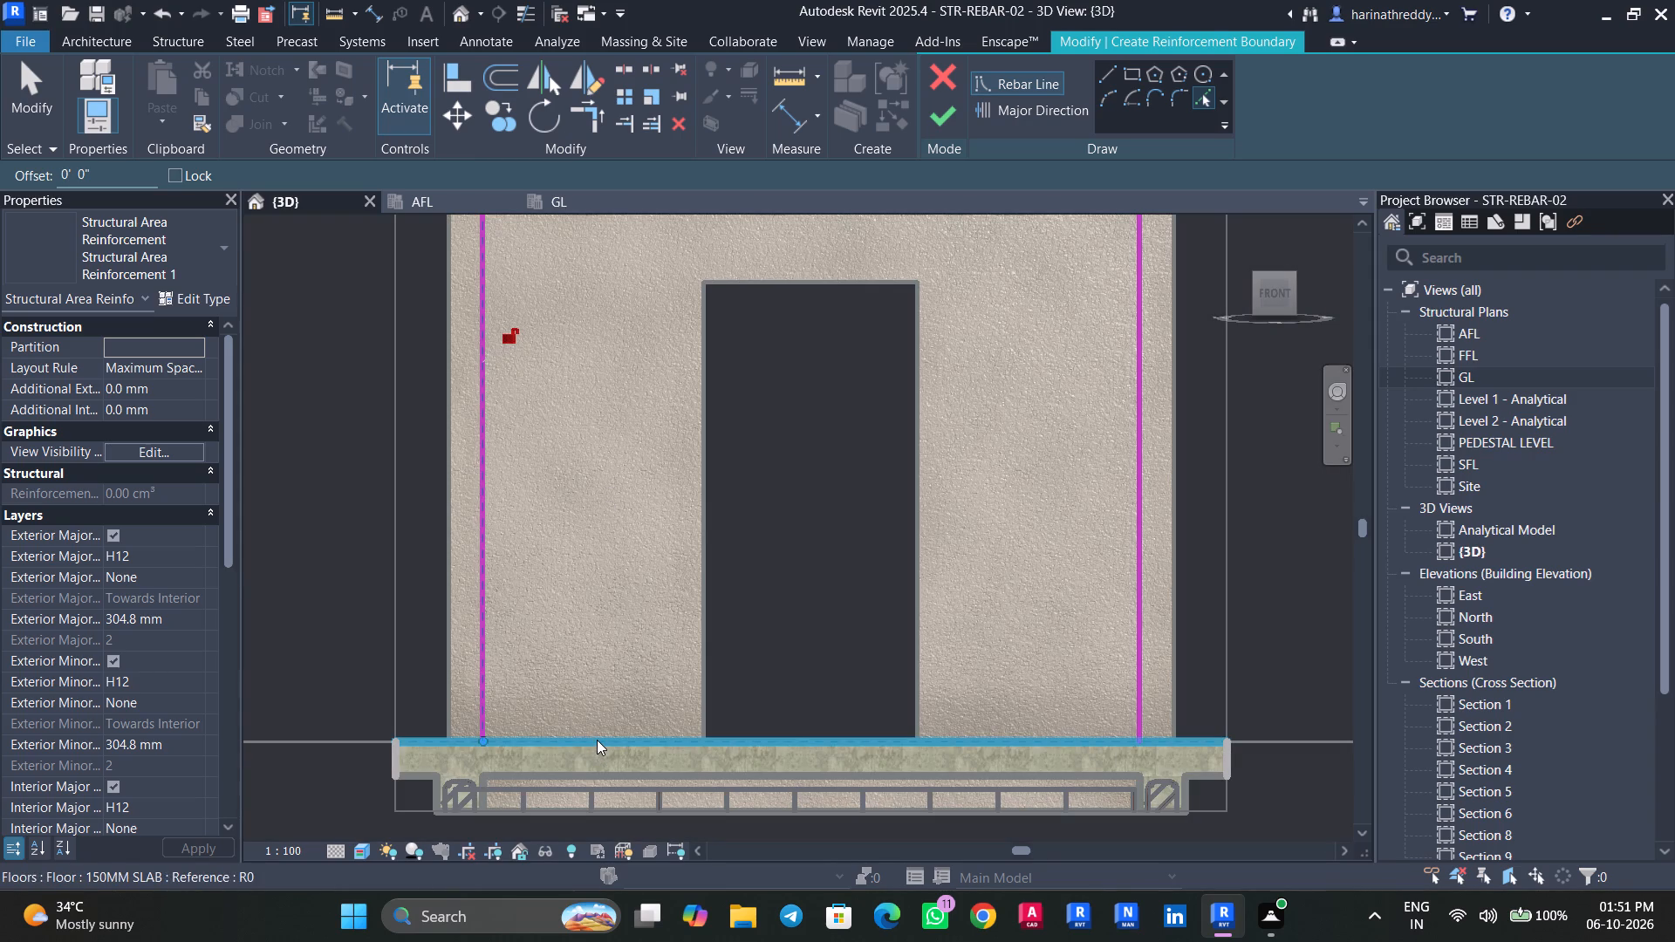
pyautogui.click(597, 740)
# Add the door opening's two jambs and head to the reinforcement boundary by picking its edges.
pyautogui.click(710, 651)
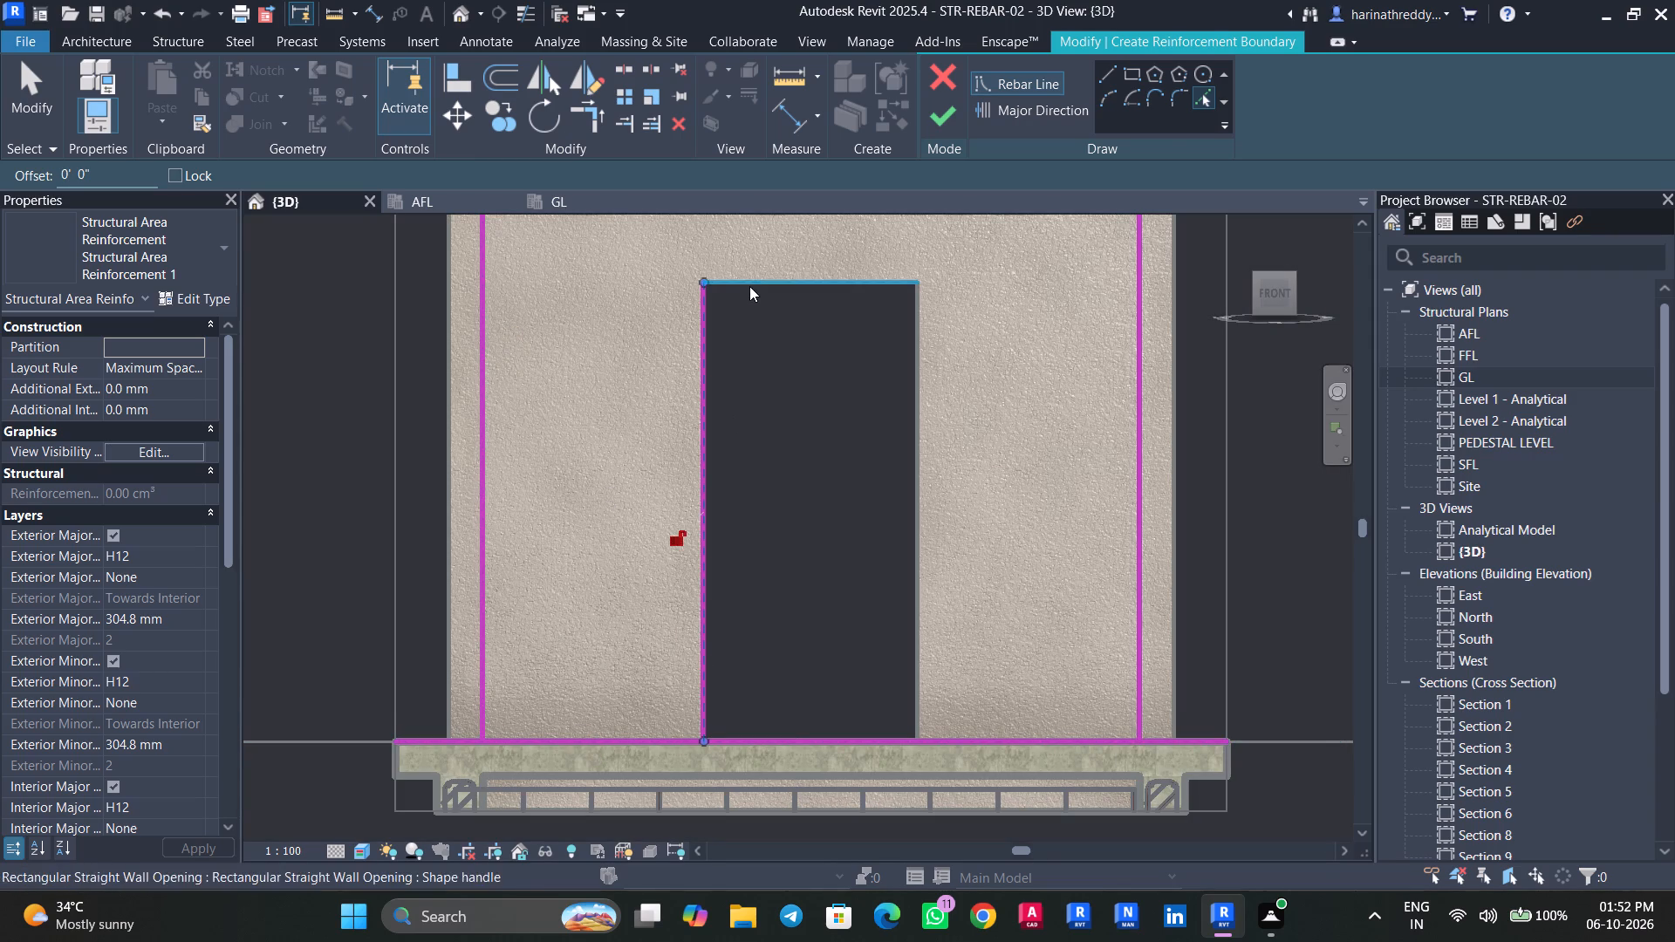
pyautogui.click(749, 286)
pyautogui.click(920, 403)
pyautogui.press('Escape')
pyautogui.press('Escape')
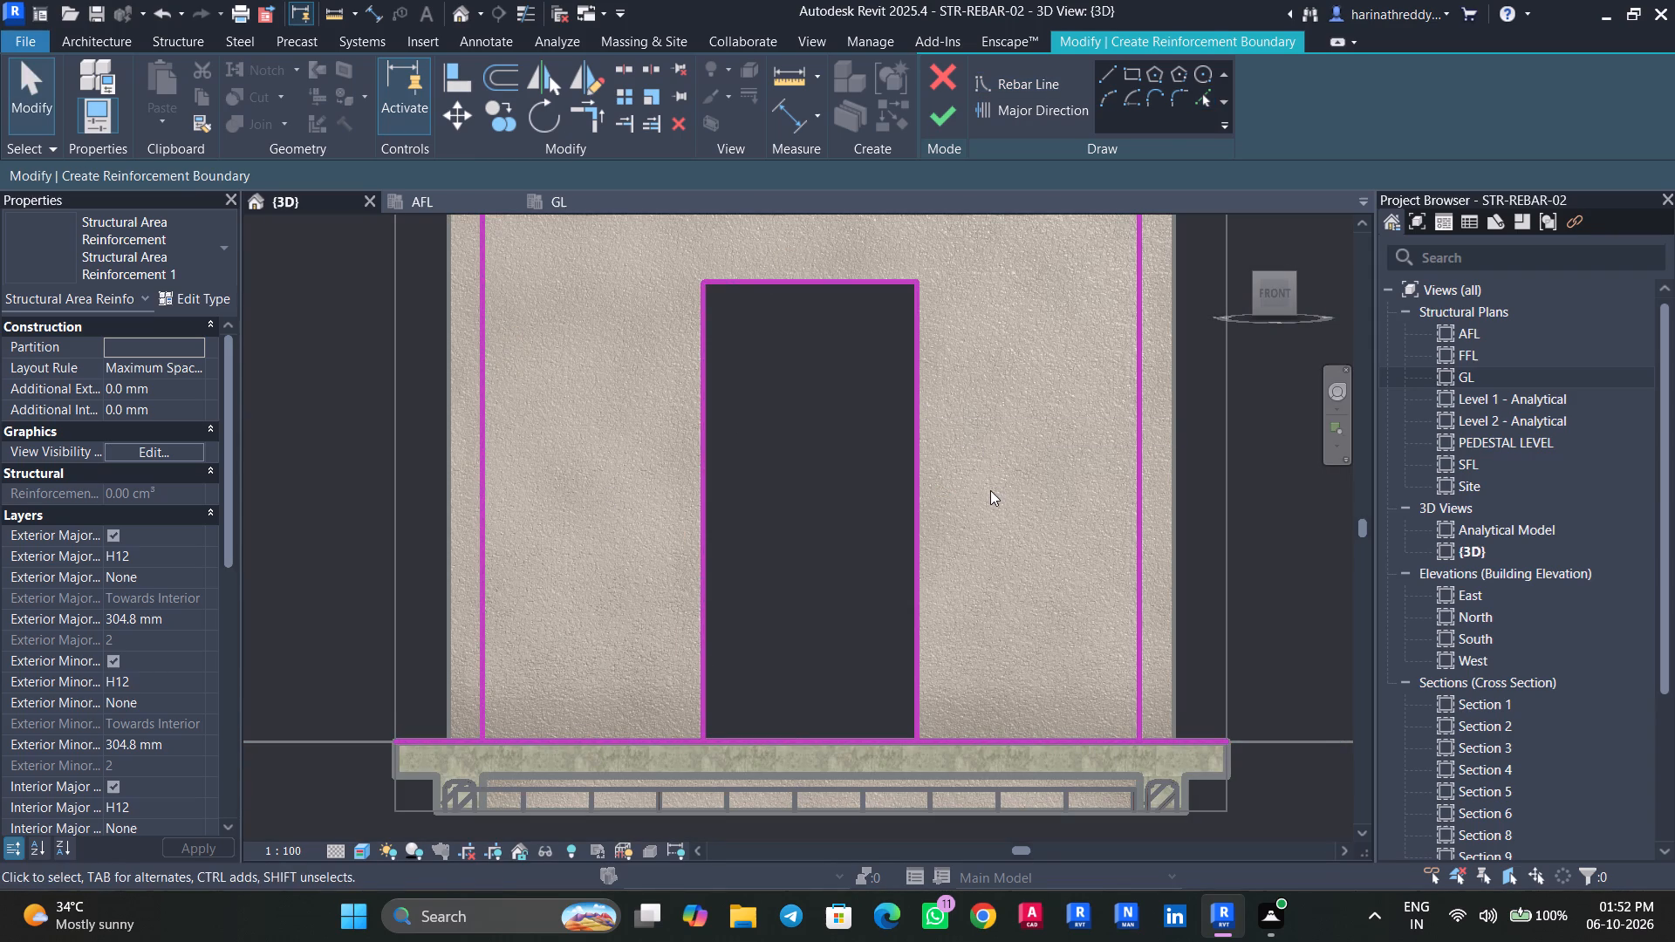
# Trim the boundary lines to corners at the wall's bottom left, top left and top right.
pyautogui.press('t')
pyautogui.press('r')
pyautogui.click(541, 735)
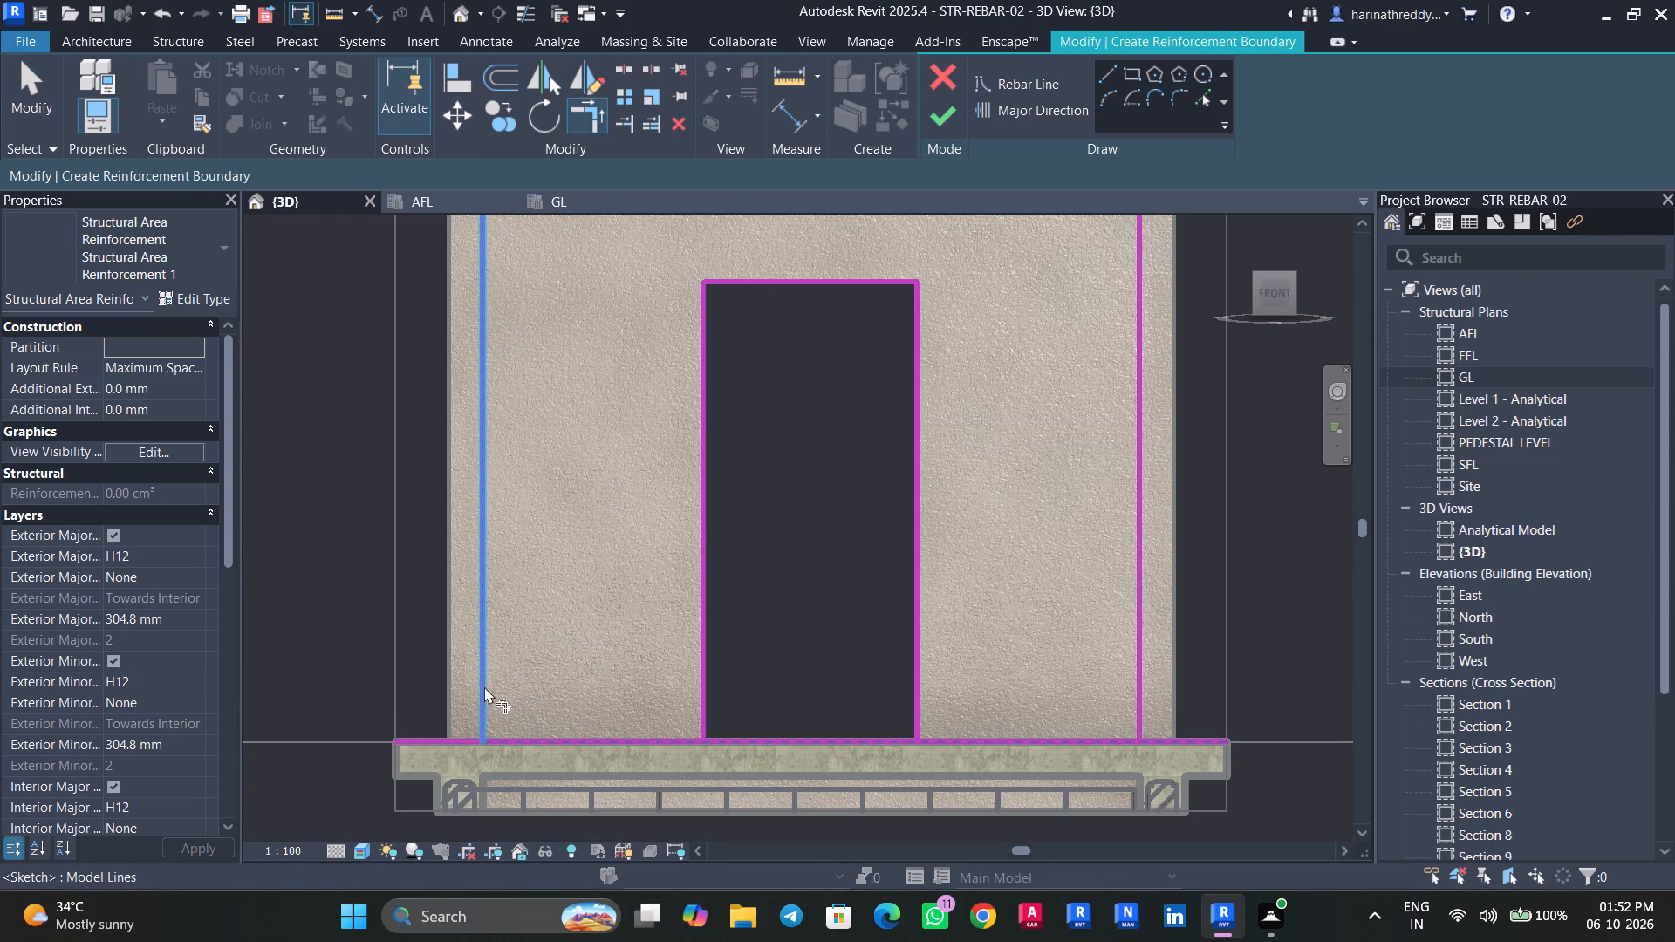
pyautogui.click(483, 686)
pyautogui.moveTo(549, 504); pyautogui.dragTo(559, 826, button='middle')
pyautogui.click(483, 472)
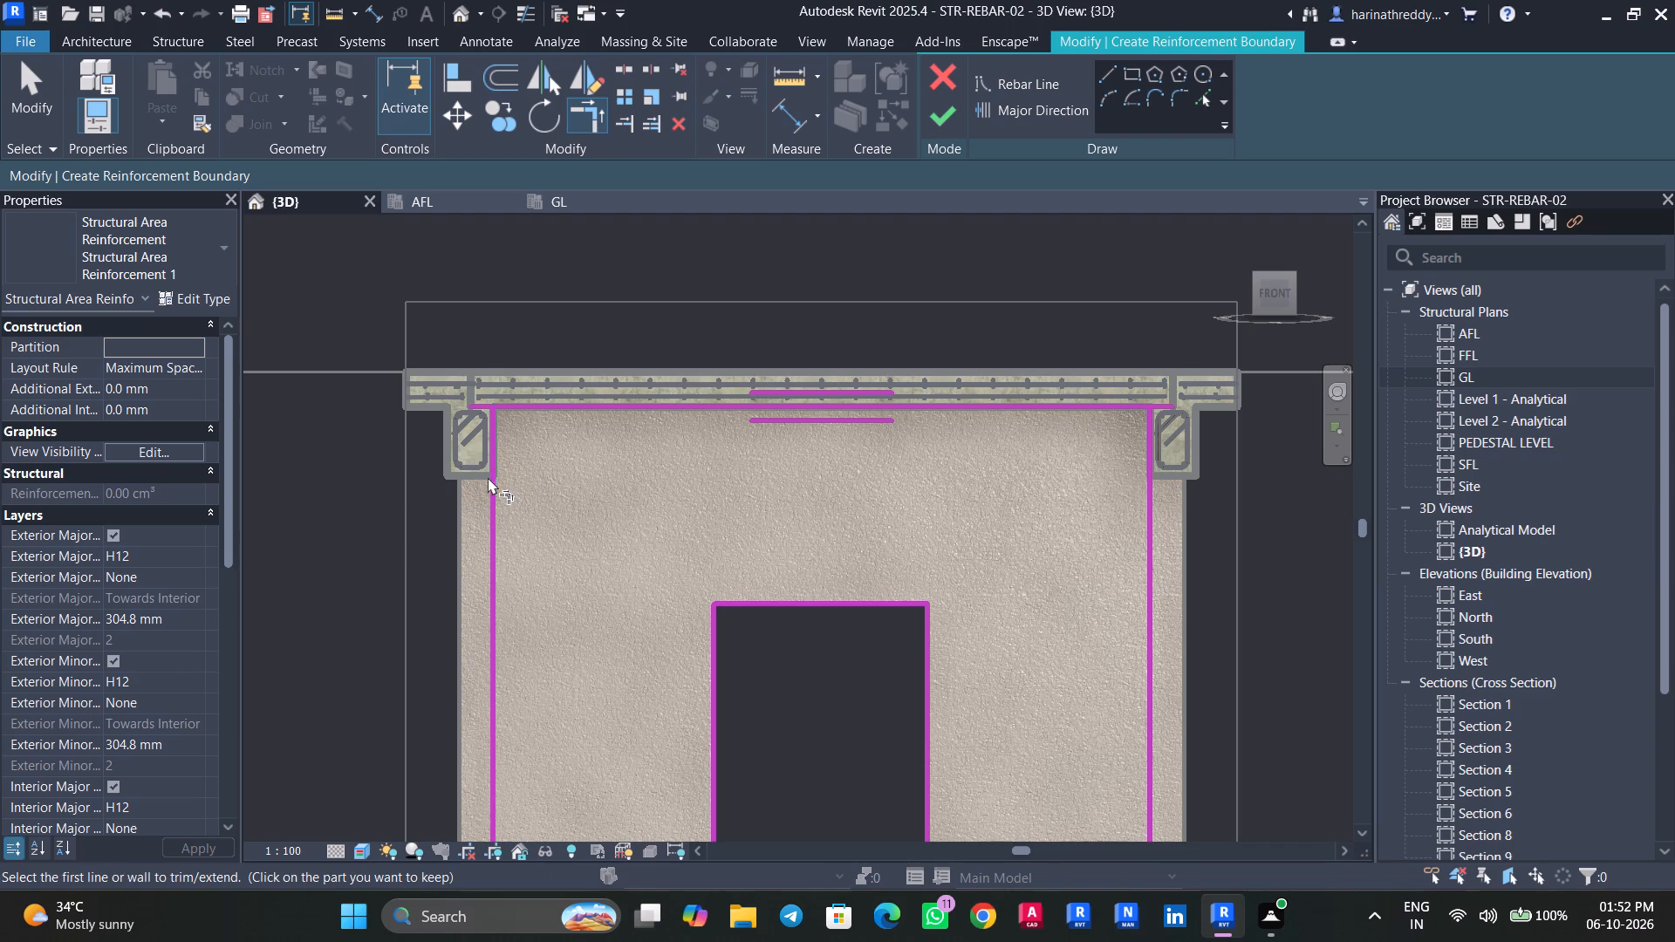
pyautogui.click(488, 477)
pyautogui.click(530, 412)
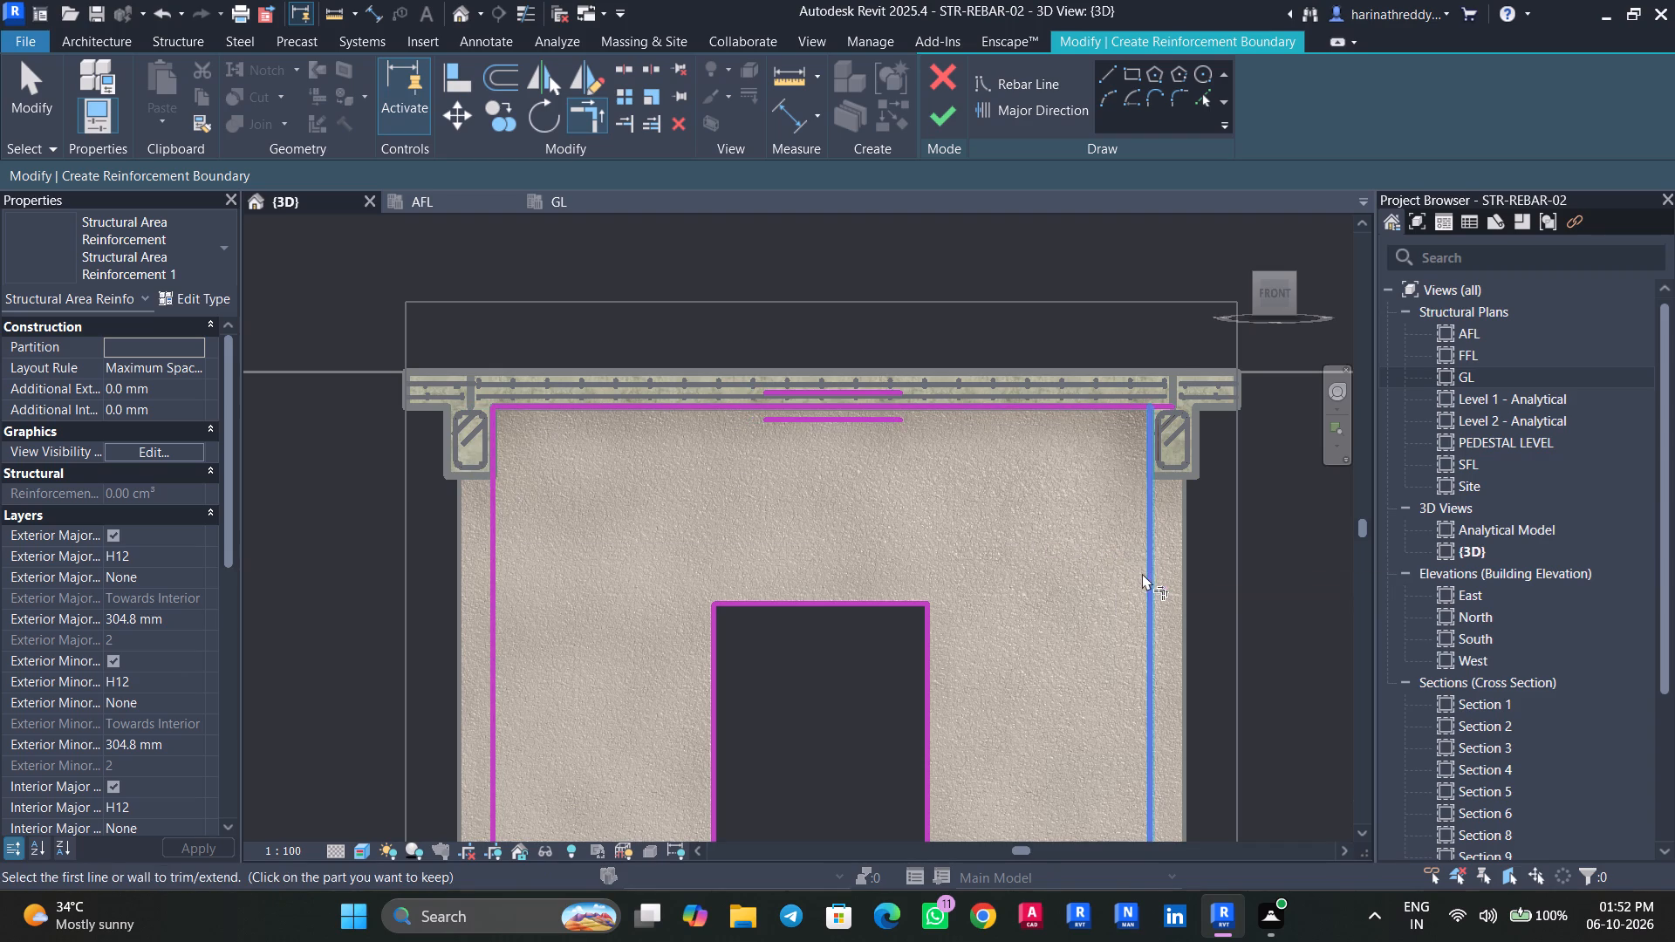
pyautogui.click(1142, 572)
pyautogui.click(1098, 411)
# Trim the base boundary line to the door's right jamb and the wall's right side line, unjoining the conflicting elements.
pyautogui.moveTo(957, 513); pyautogui.dragTo(892, 330, button='middle')
pyautogui.moveTo(914, 534); pyautogui.dragTo(882, 257, button='middle')
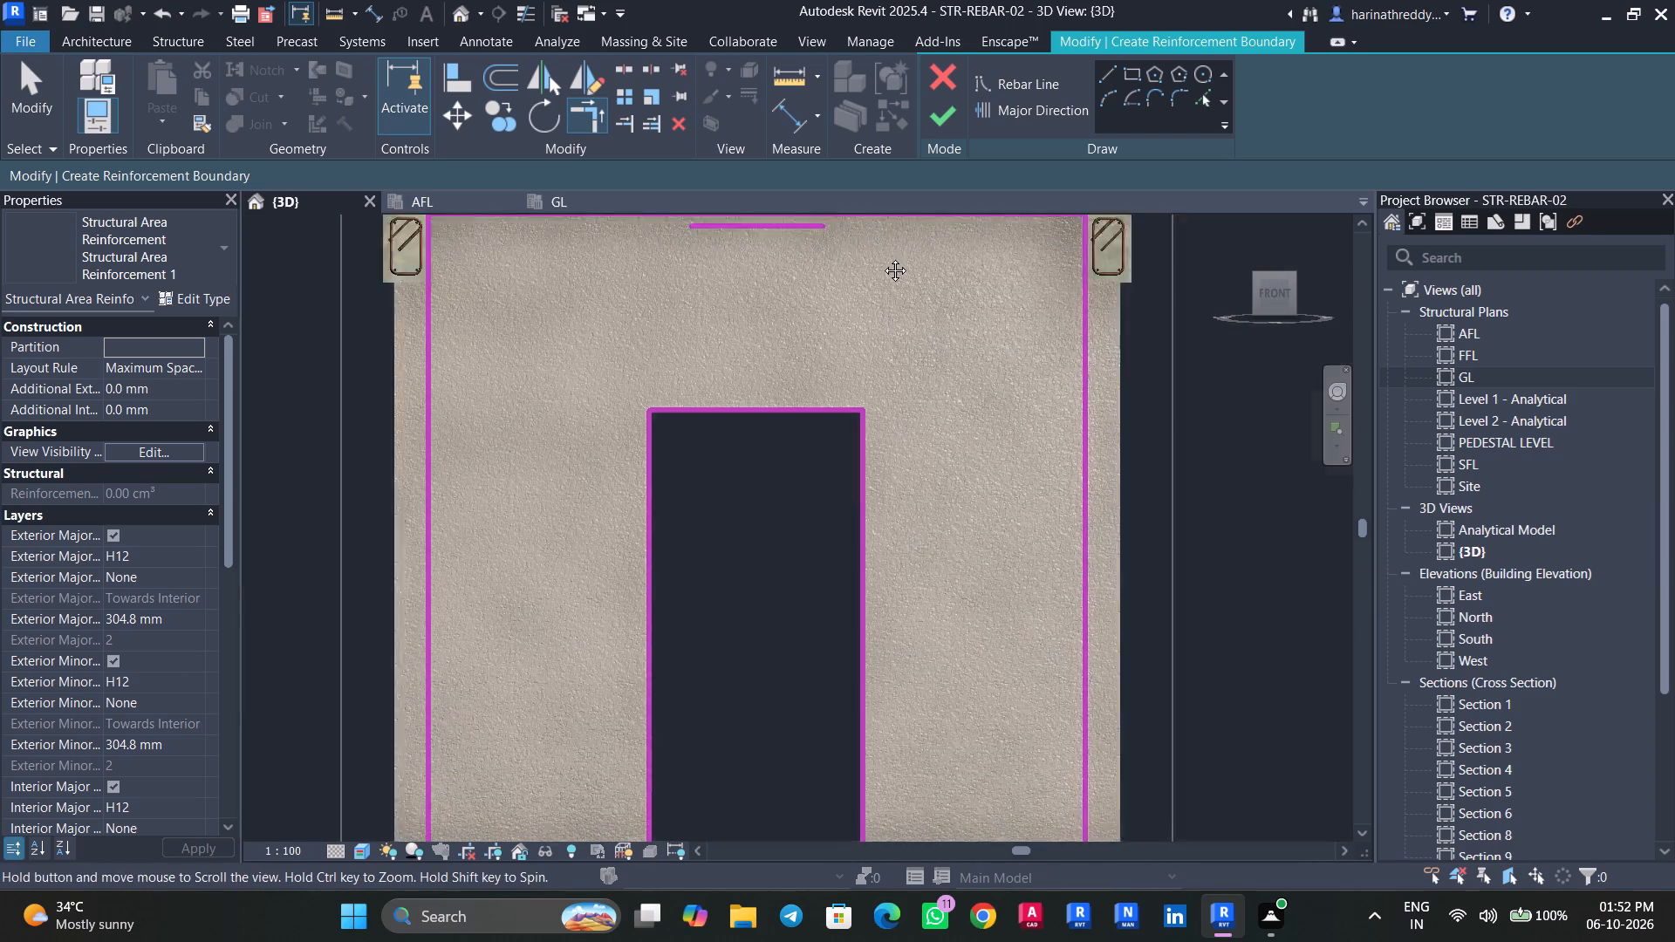
pyautogui.moveTo(882, 257); pyautogui.dragTo(881, 254, button='middle')
pyautogui.scroll(3, 827, 524)
pyautogui.click(825, 563)
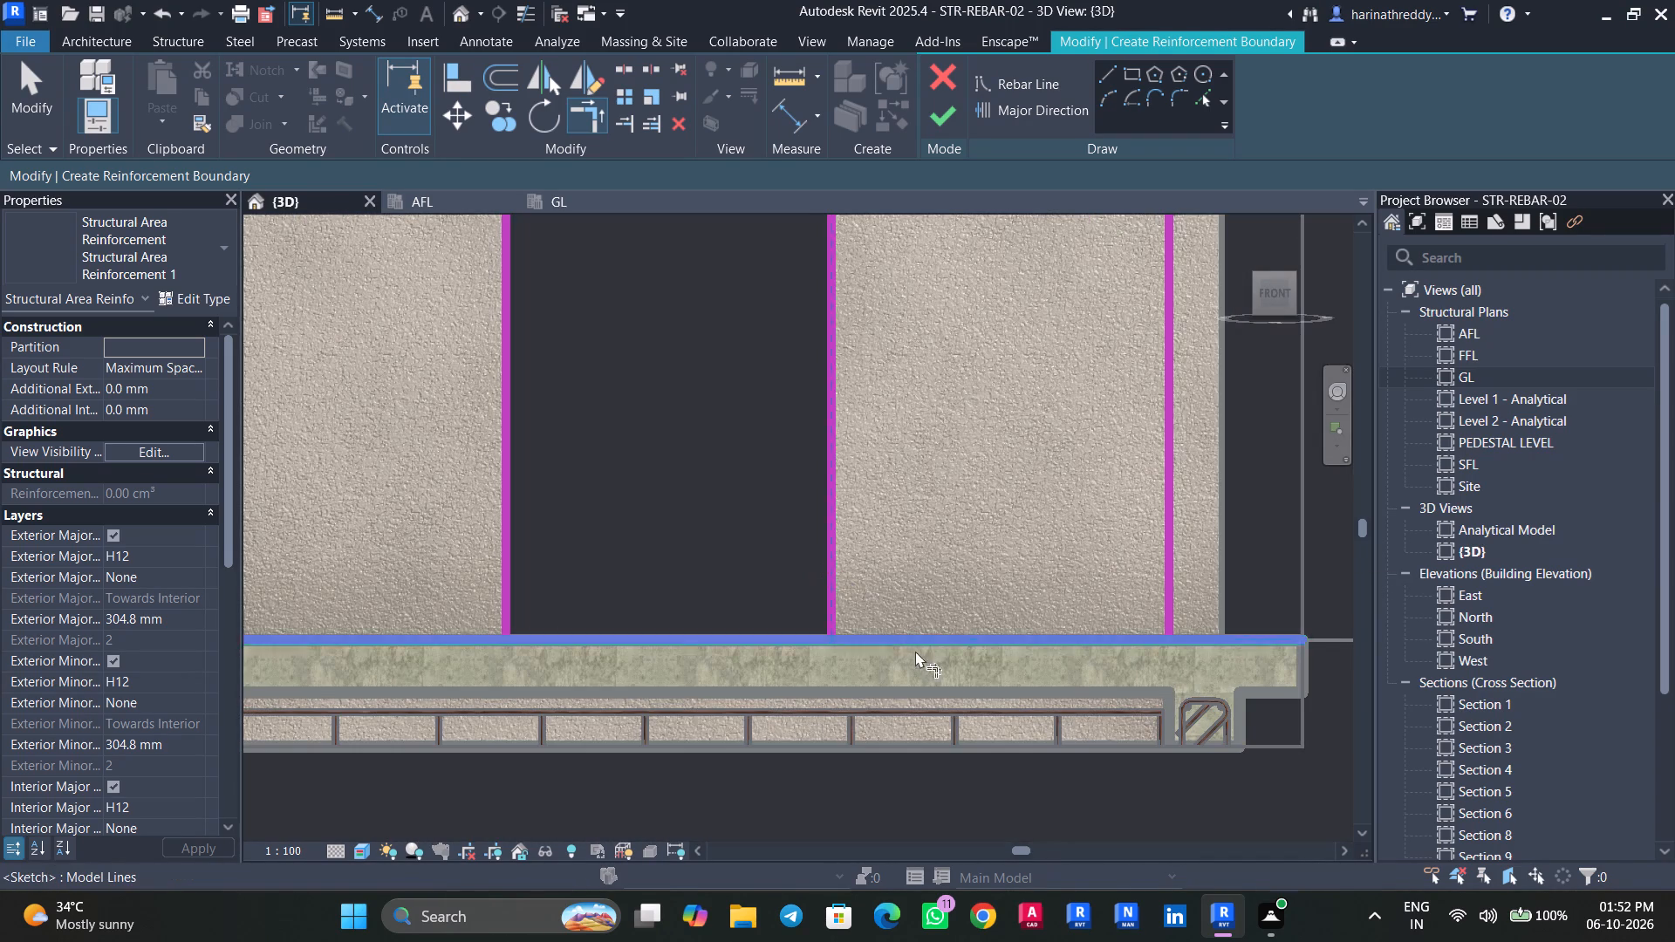
pyautogui.click(926, 632)
pyautogui.click(1348, 860)
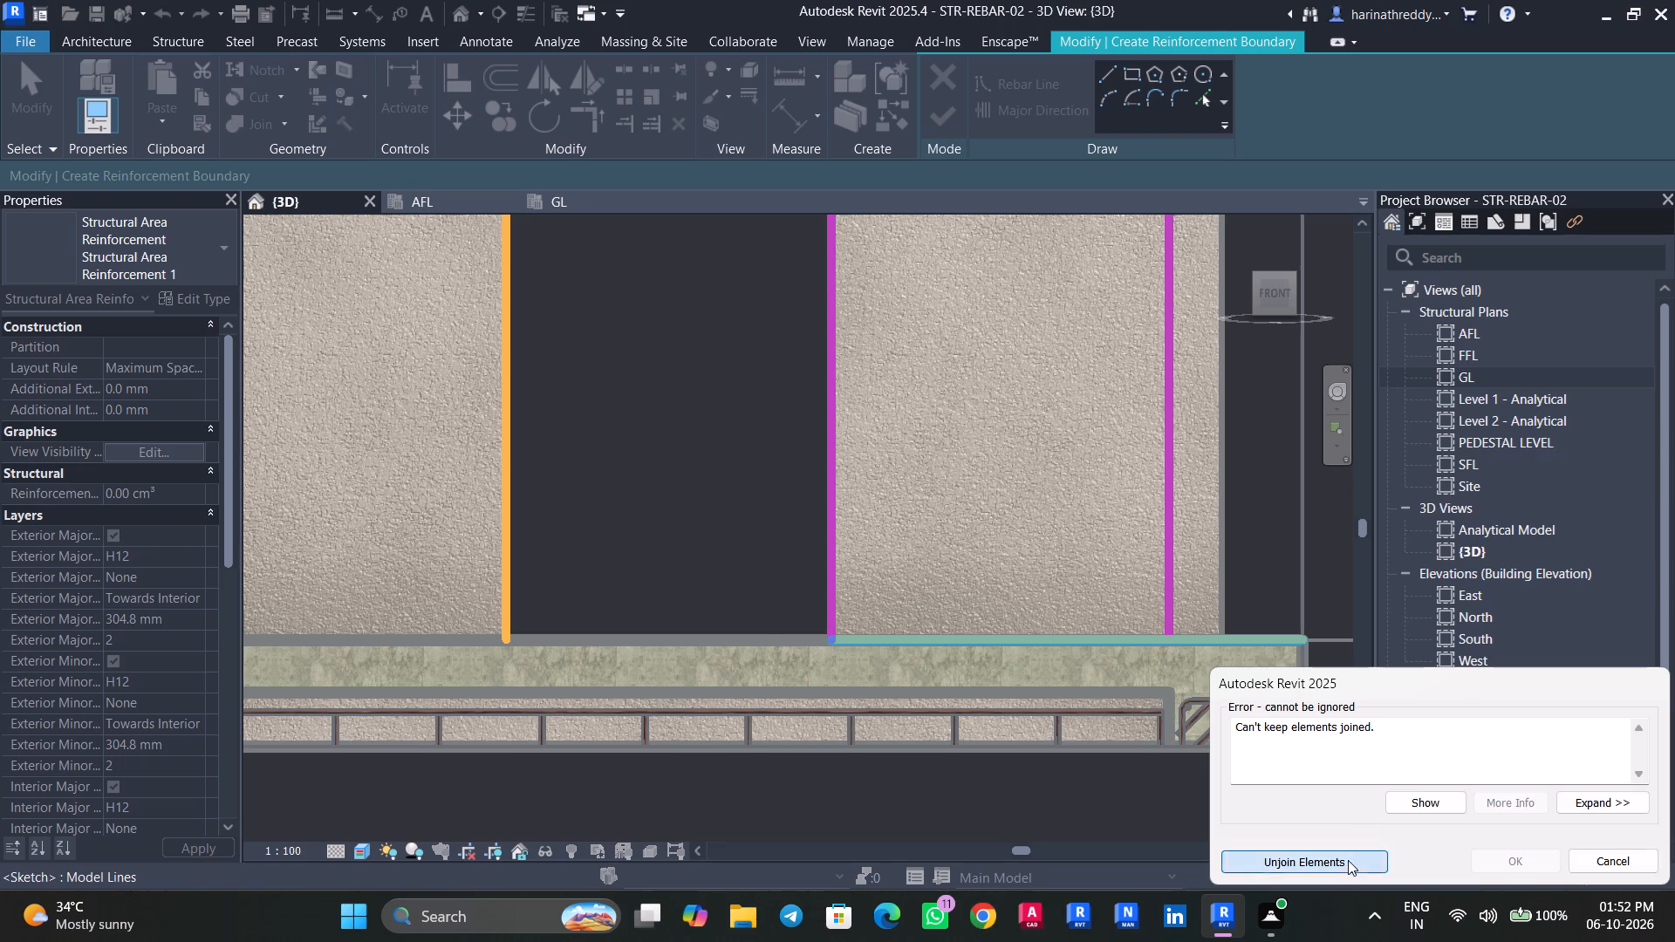
pyautogui.scroll(-3, 980, 713)
pyautogui.click(1056, 662)
pyautogui.click(1105, 632)
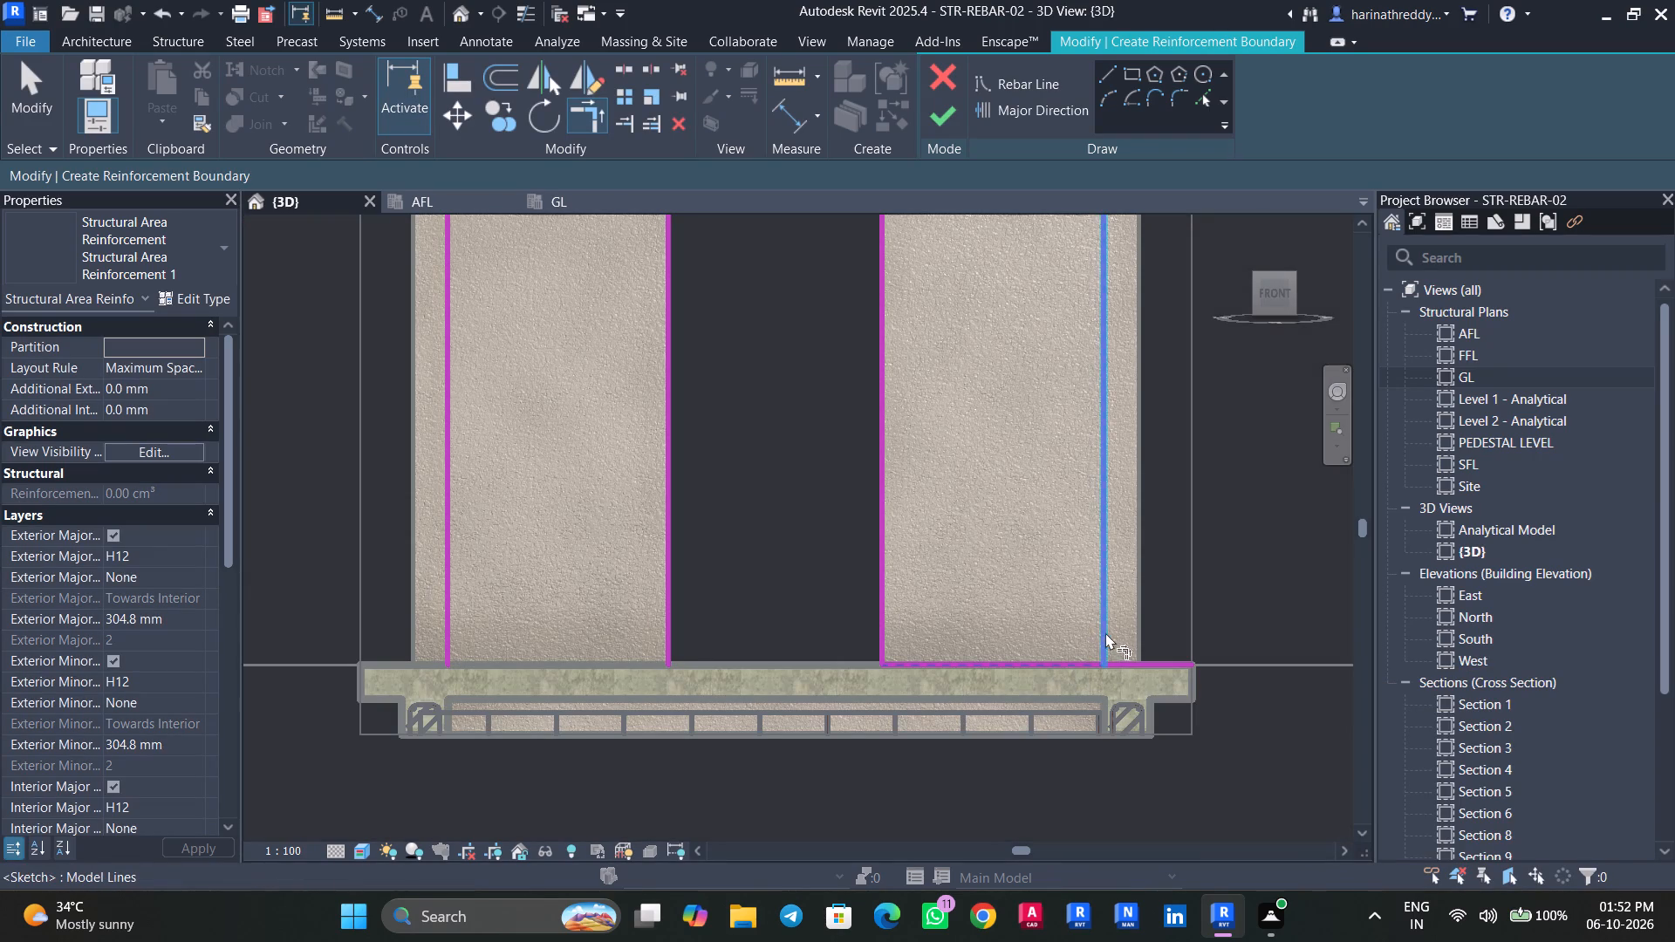
# Draw the missing base boundary line from the door's left jamb to the wall's left side line.
pyautogui.moveTo(830, 574); pyautogui.dragTo(932, 579, button='middle')
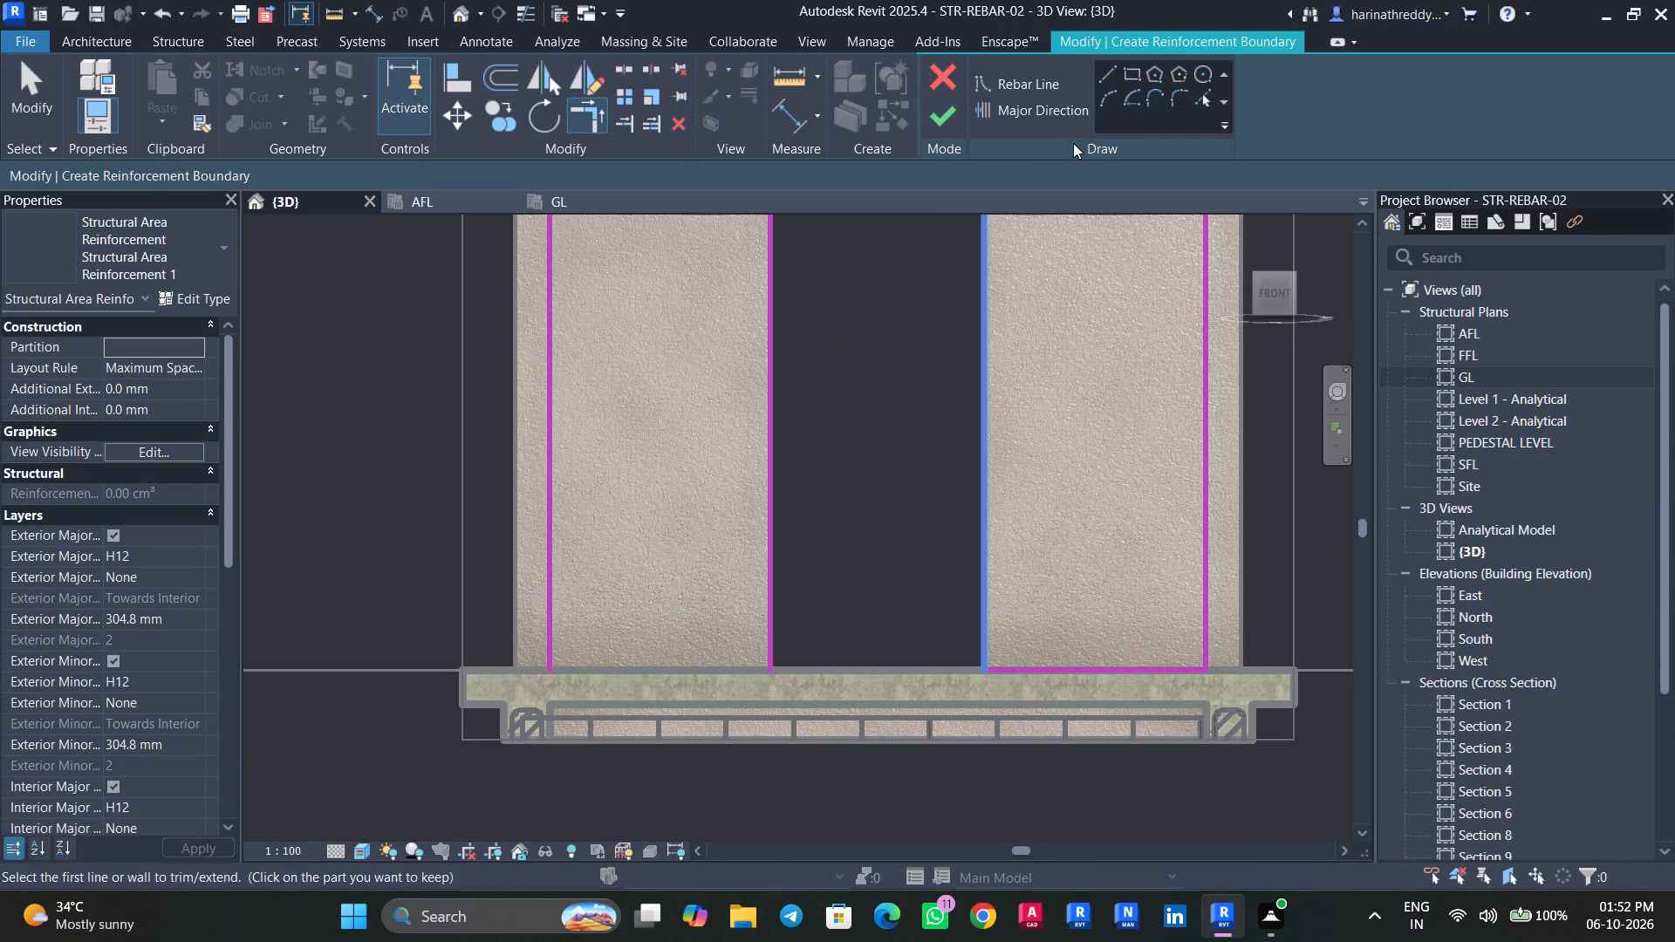
pyautogui.click(1105, 65)
pyautogui.click(775, 666)
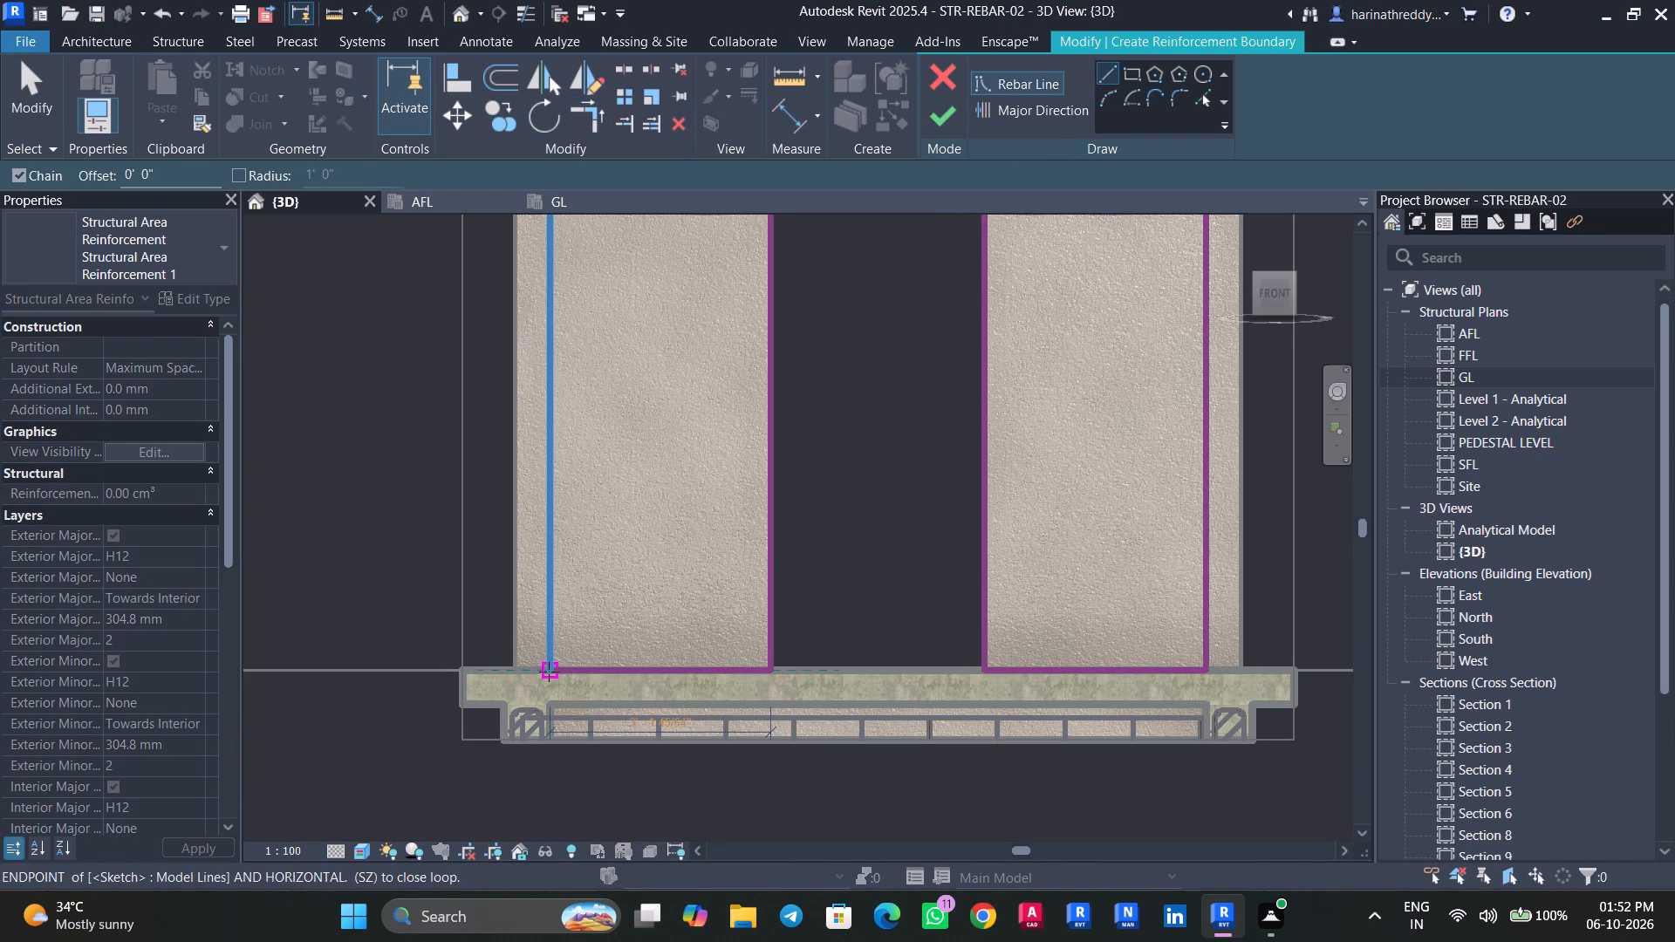
pyautogui.click(549, 672)
pyautogui.press('Escape')
pyautogui.press('Escape')
# Set the major direction along the wall's vertical left boundary line and finish the area reinforcement sketch.
pyautogui.scroll(7, 592, 679)
pyautogui.scroll(-4, 594, 679)
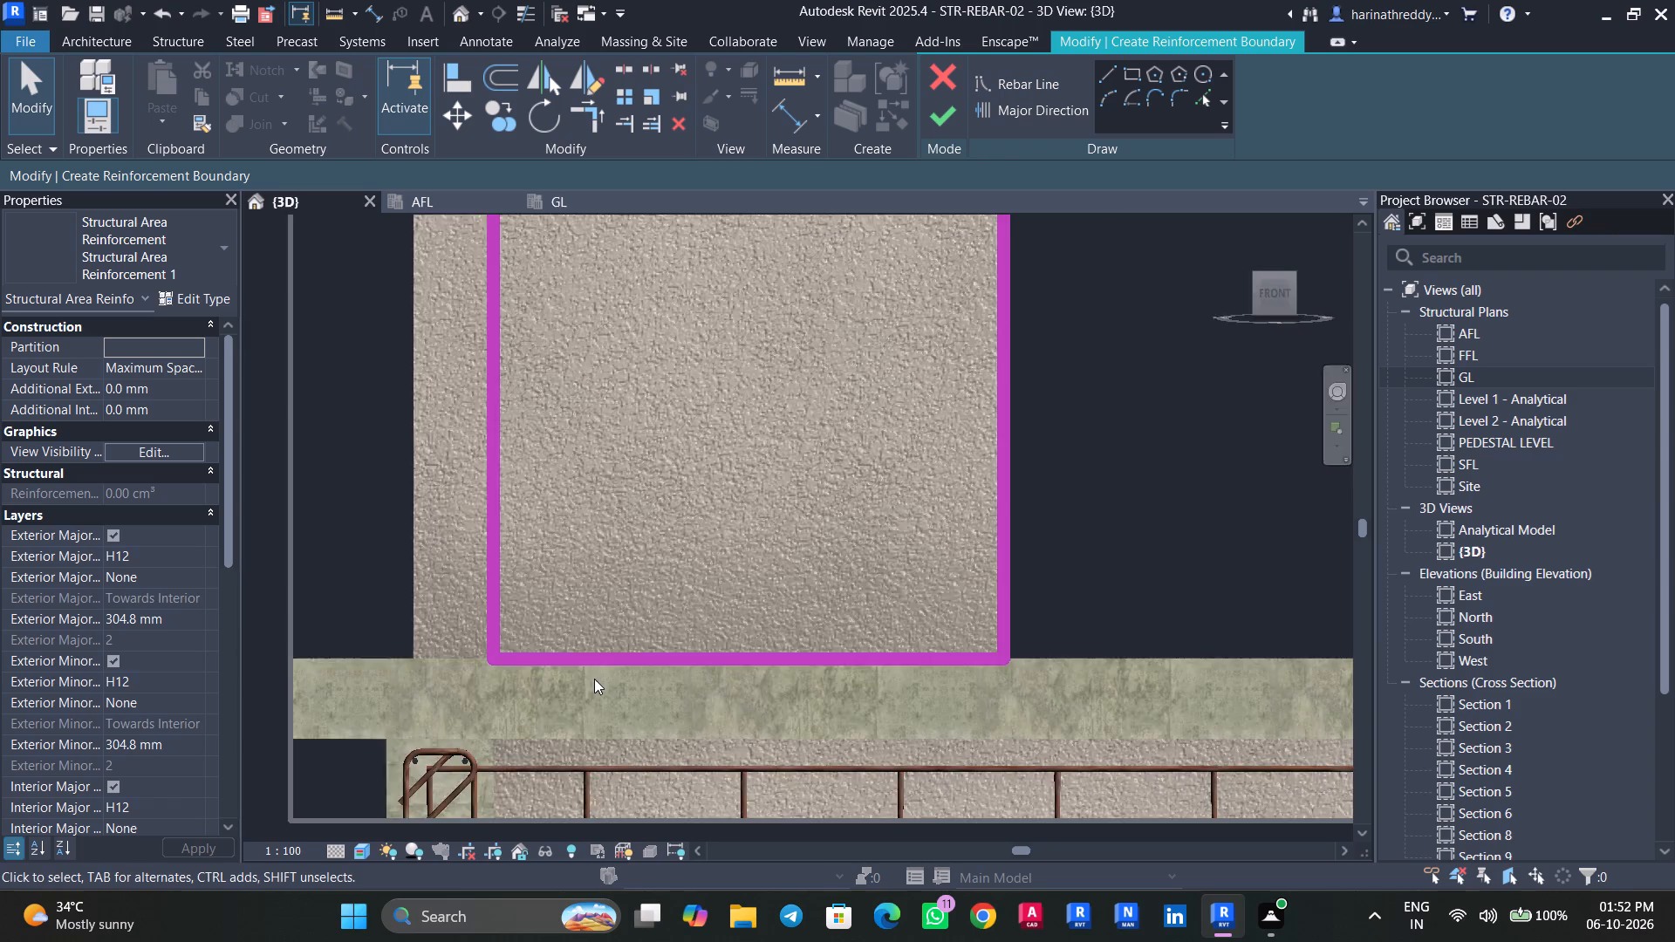
pyautogui.scroll(-10, 594, 679)
pyautogui.scroll(1, 598, 677)
pyautogui.scroll(4, 698, 385)
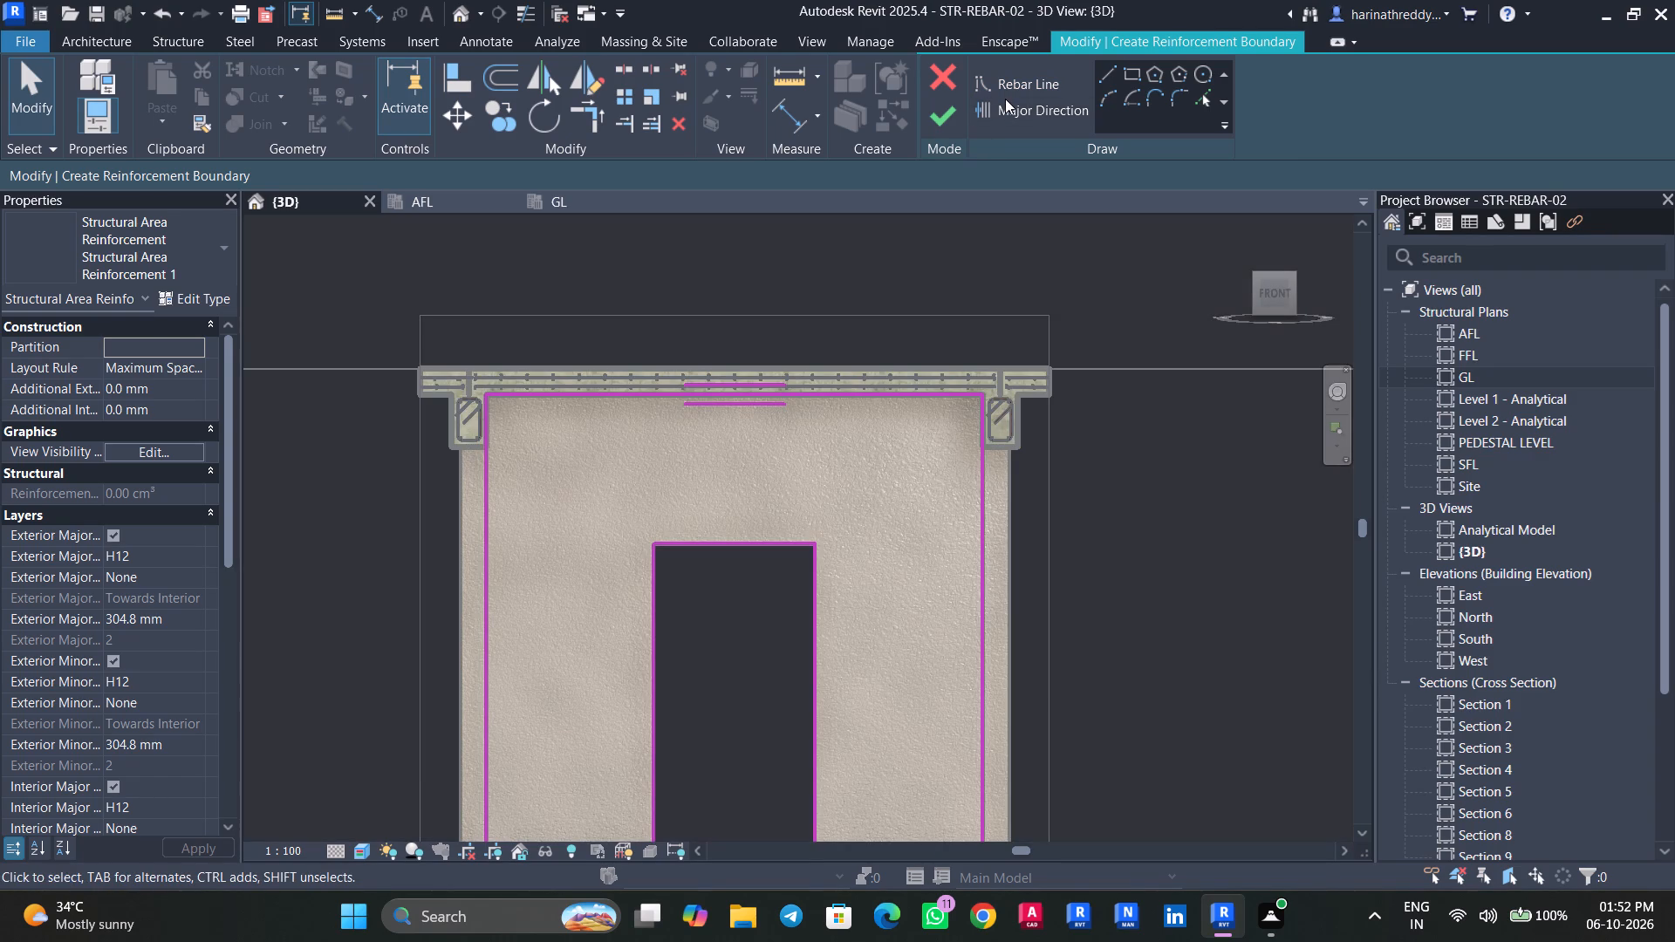
pyautogui.click(1005, 99)
pyautogui.click(481, 695)
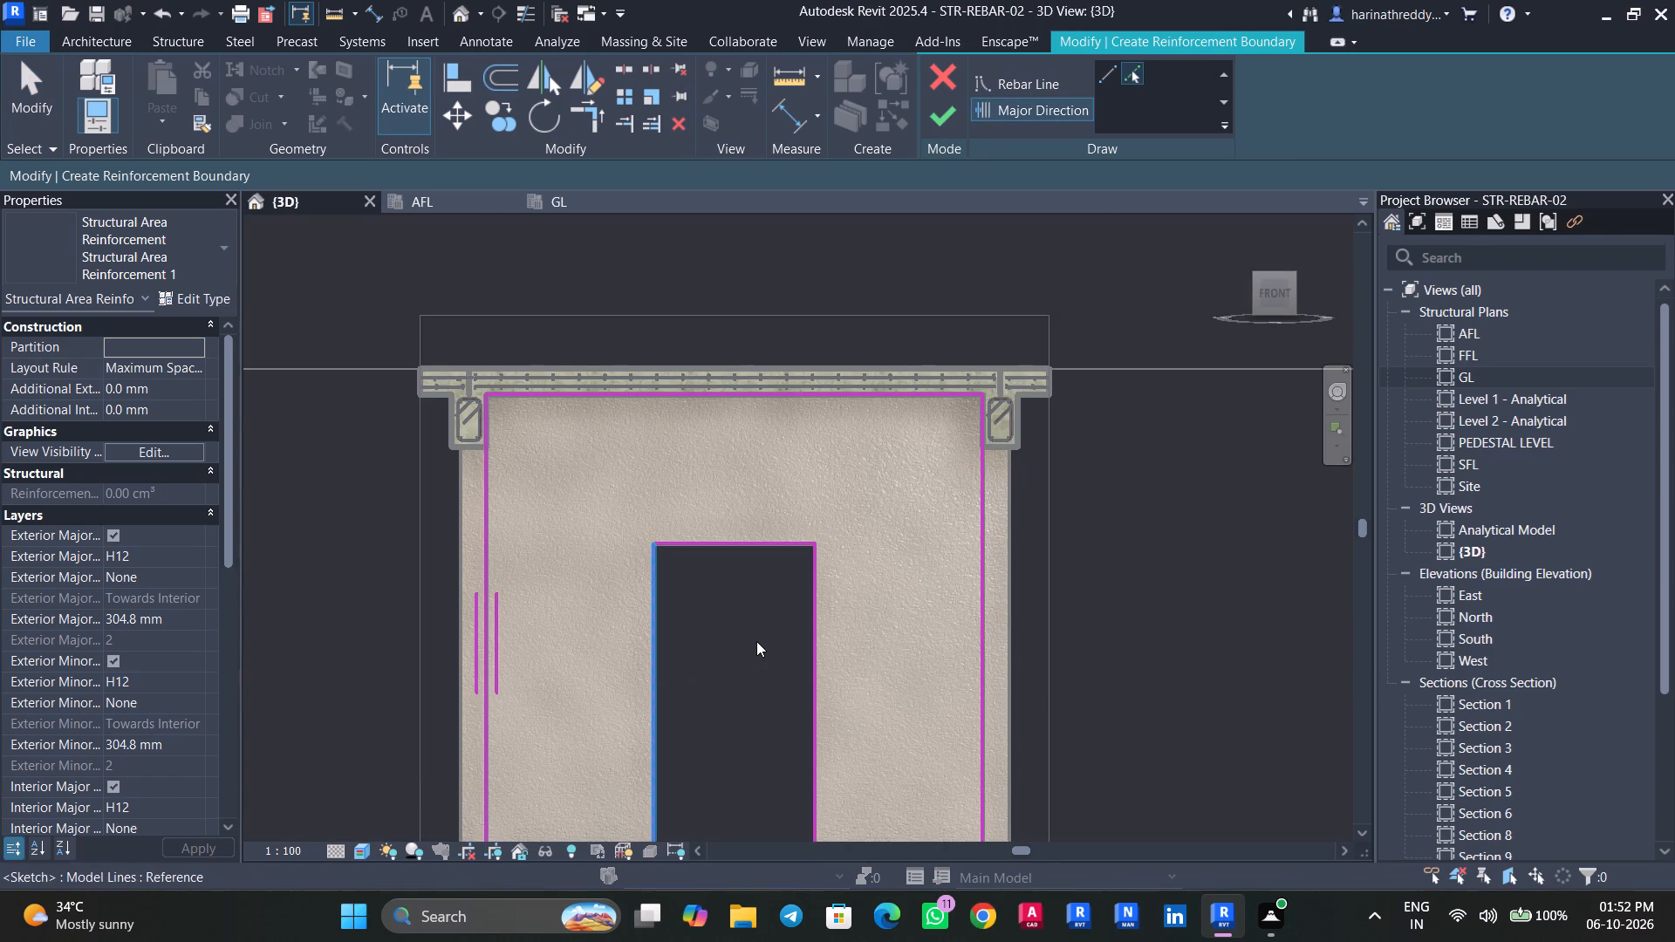
pyautogui.scroll(-2, 756, 640)
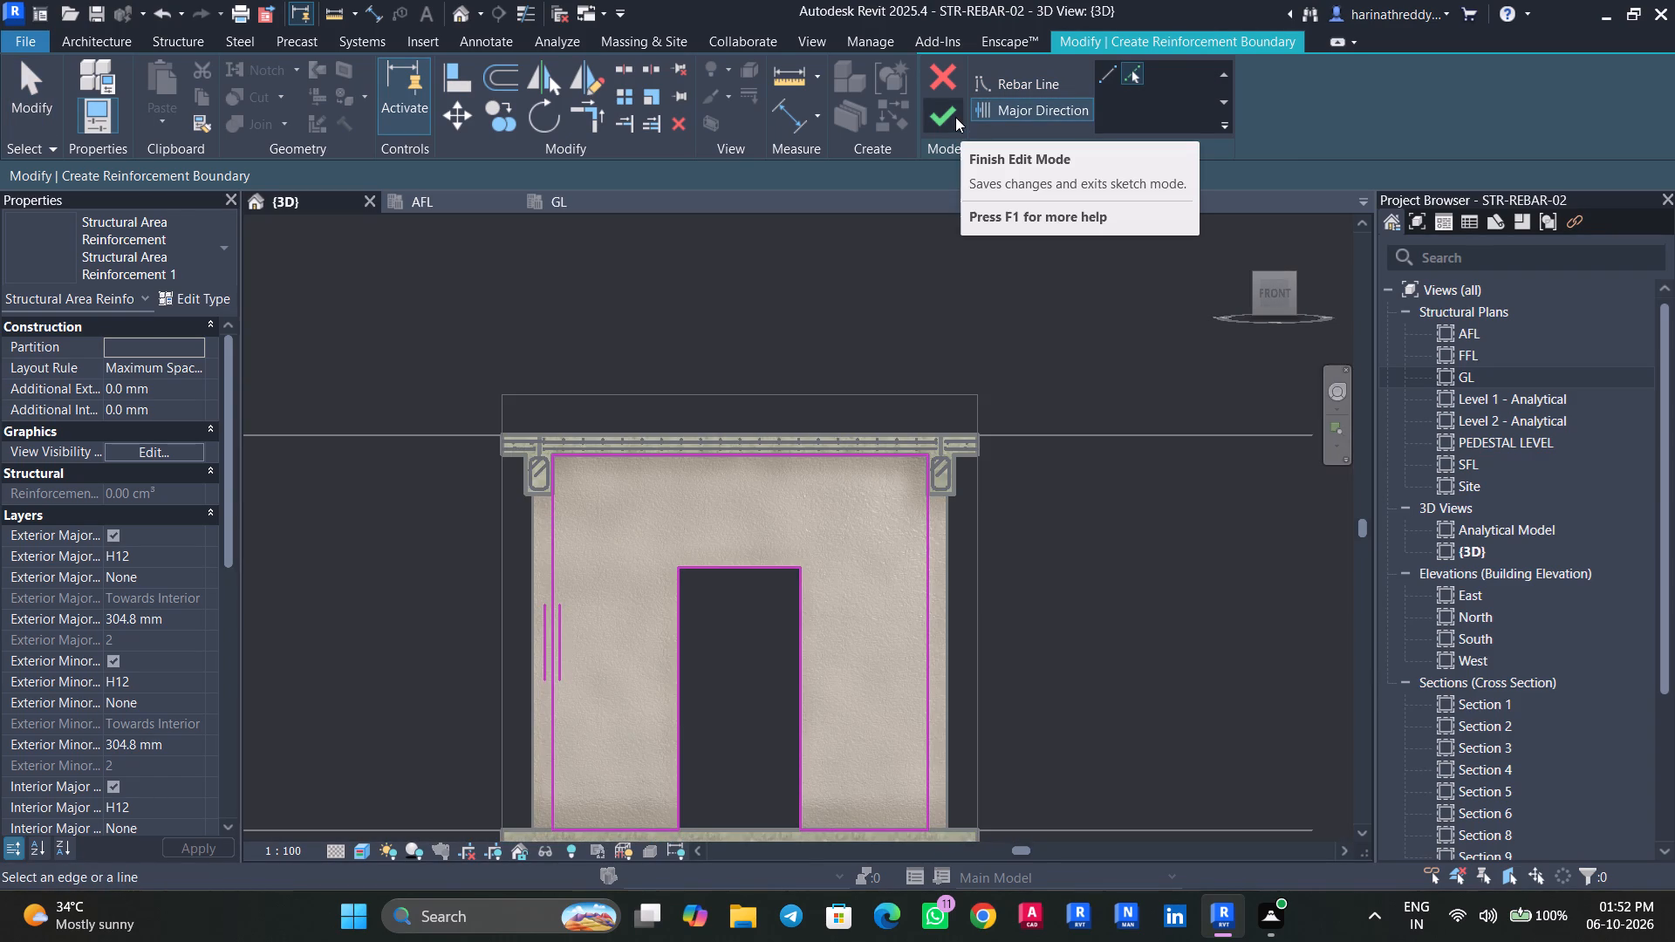
pyautogui.click(954, 119)
# Show the new area reinforcement unobscured in the {3D} view through its view visibility states.
pyautogui.keyDown('shift'); pyautogui.moveTo(1110, 580); pyautogui.dragTo(1224, 680, button='middle'); pyautogui.keyUp('shift')
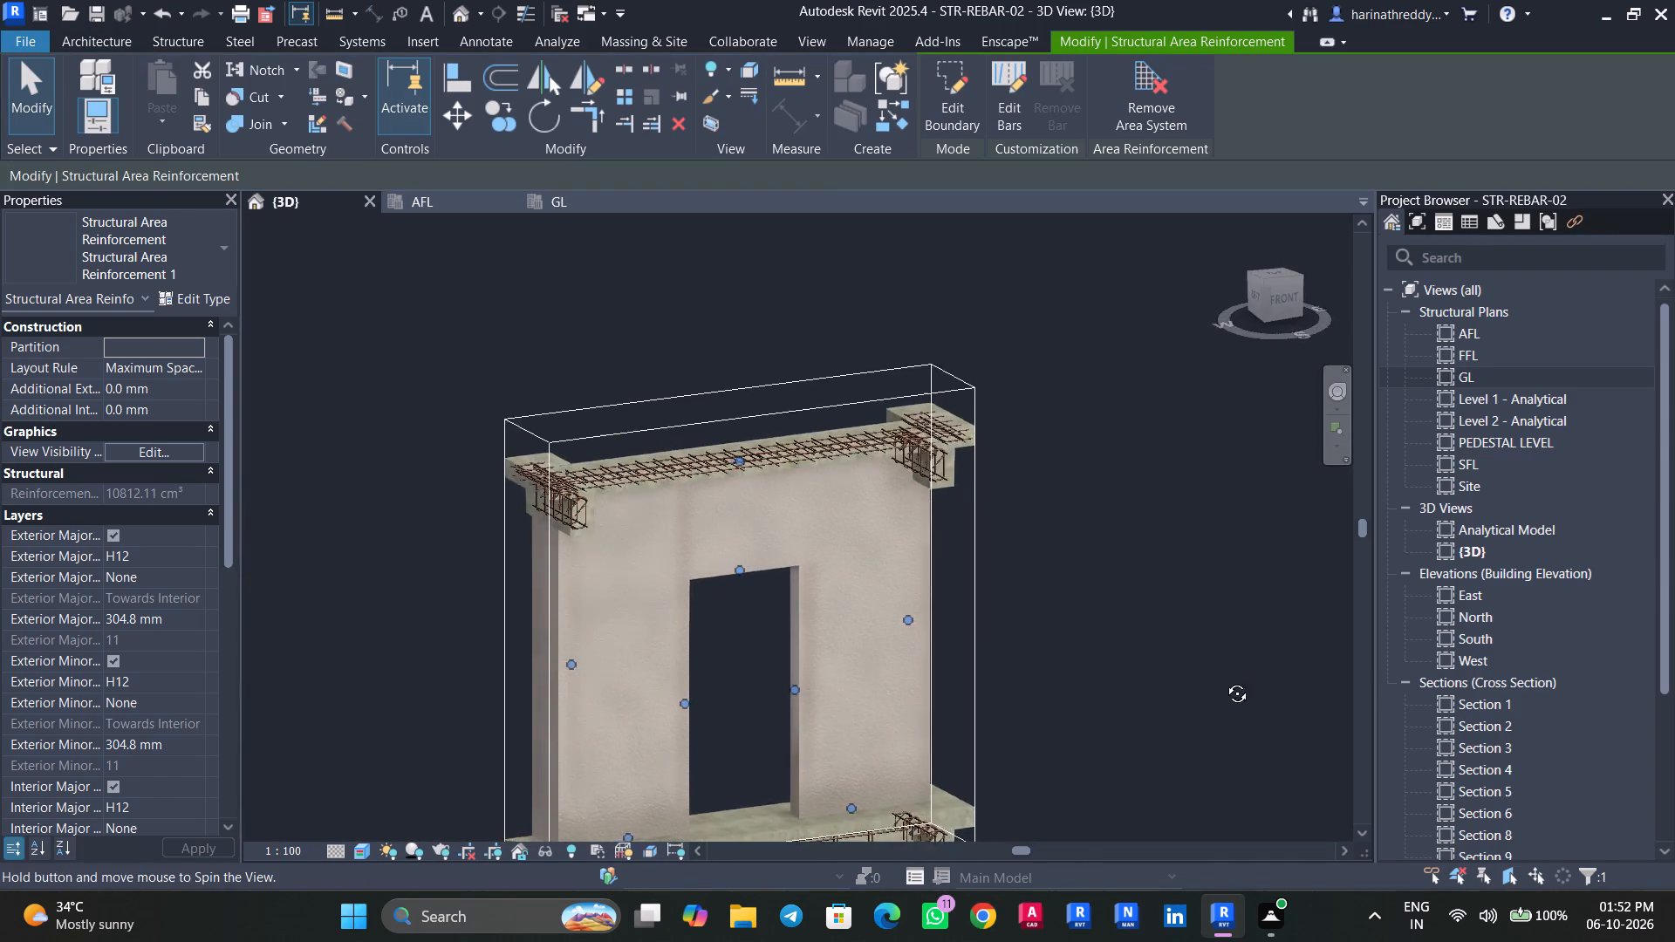
pyautogui.keyDown('shift'); pyautogui.moveTo(1224, 680); pyautogui.dragTo(1239, 684, button='middle'); pyautogui.keyUp('shift')
pyautogui.click(755, 535)
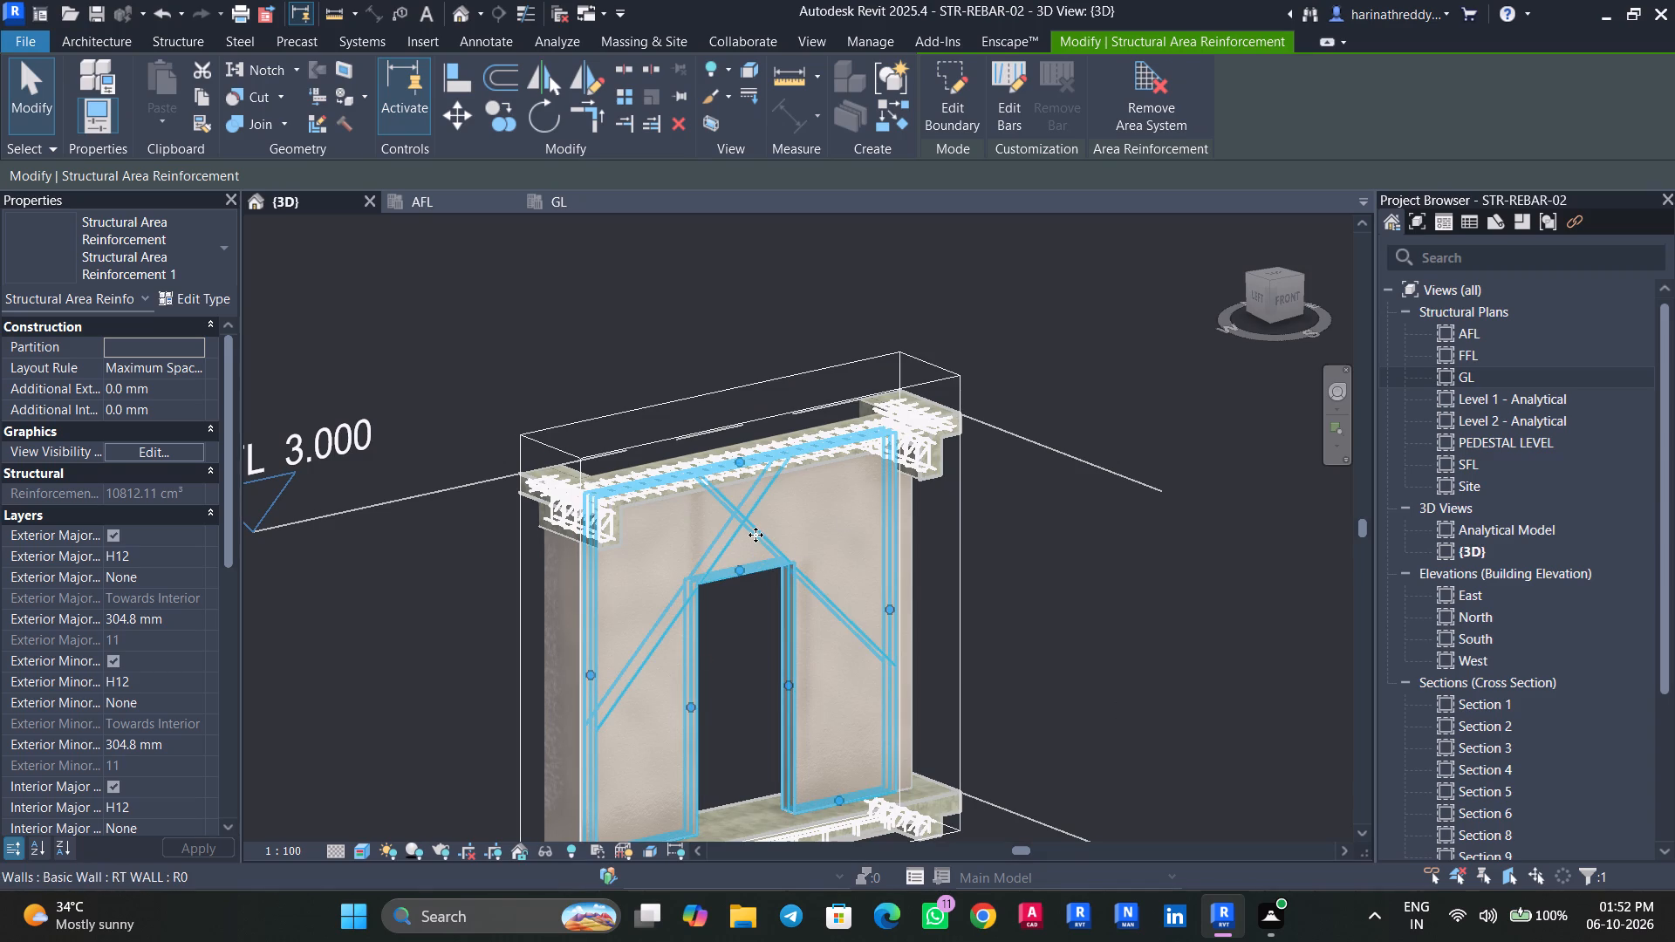
pyautogui.click(129, 452)
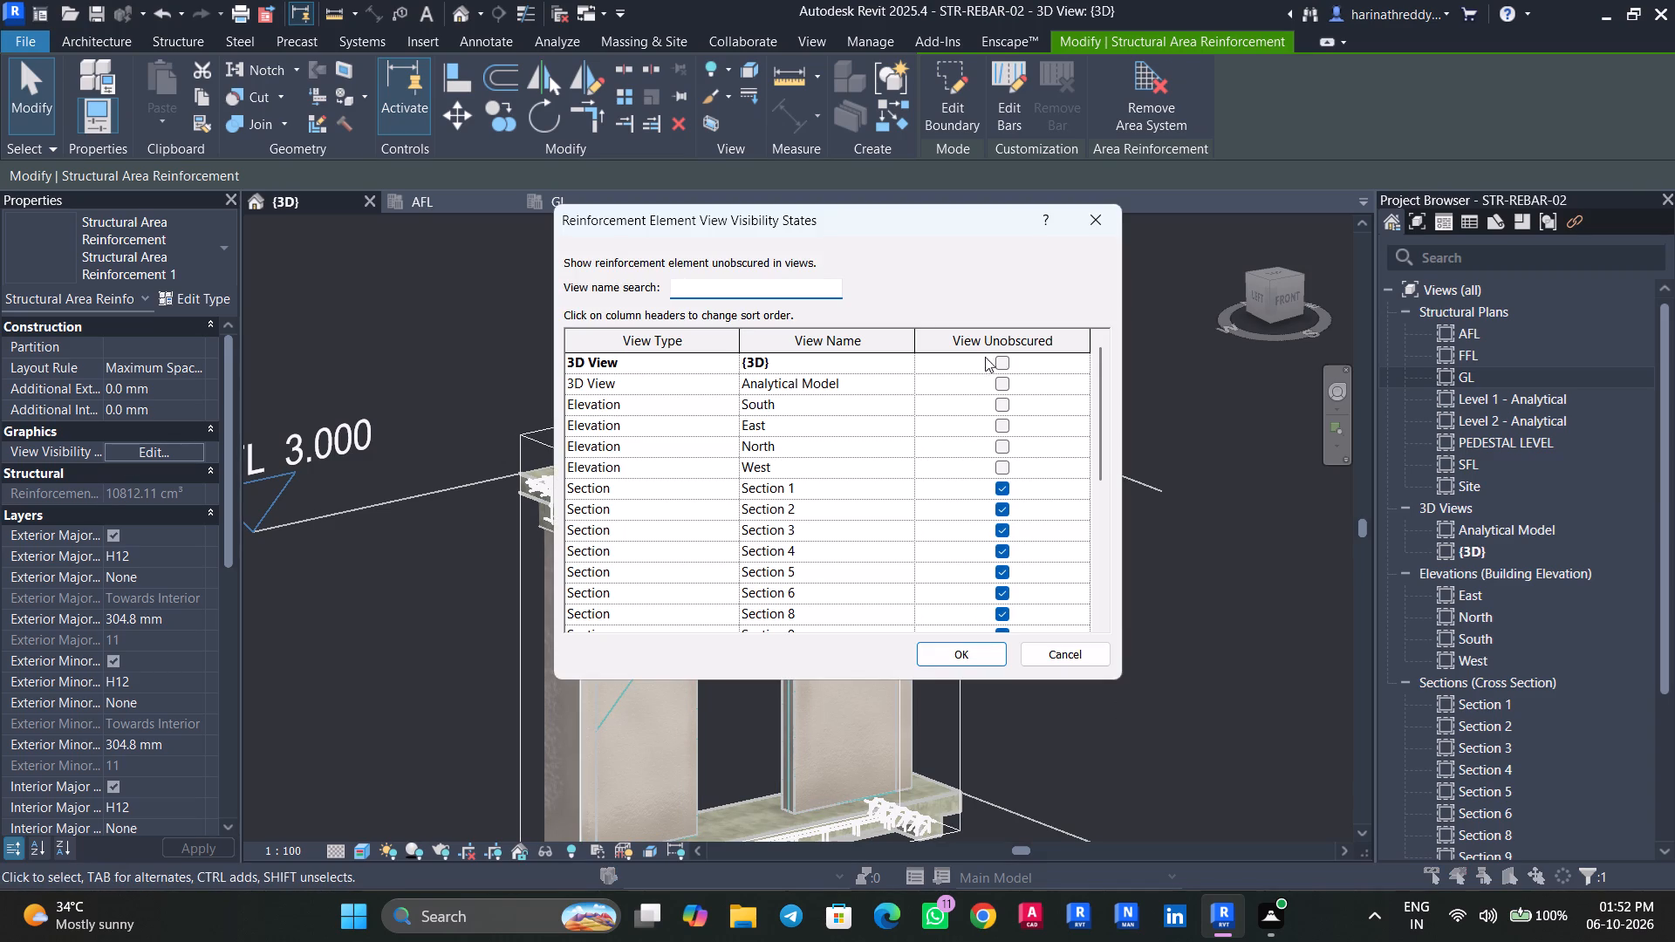
pyautogui.click(1004, 361)
pyautogui.click(956, 650)
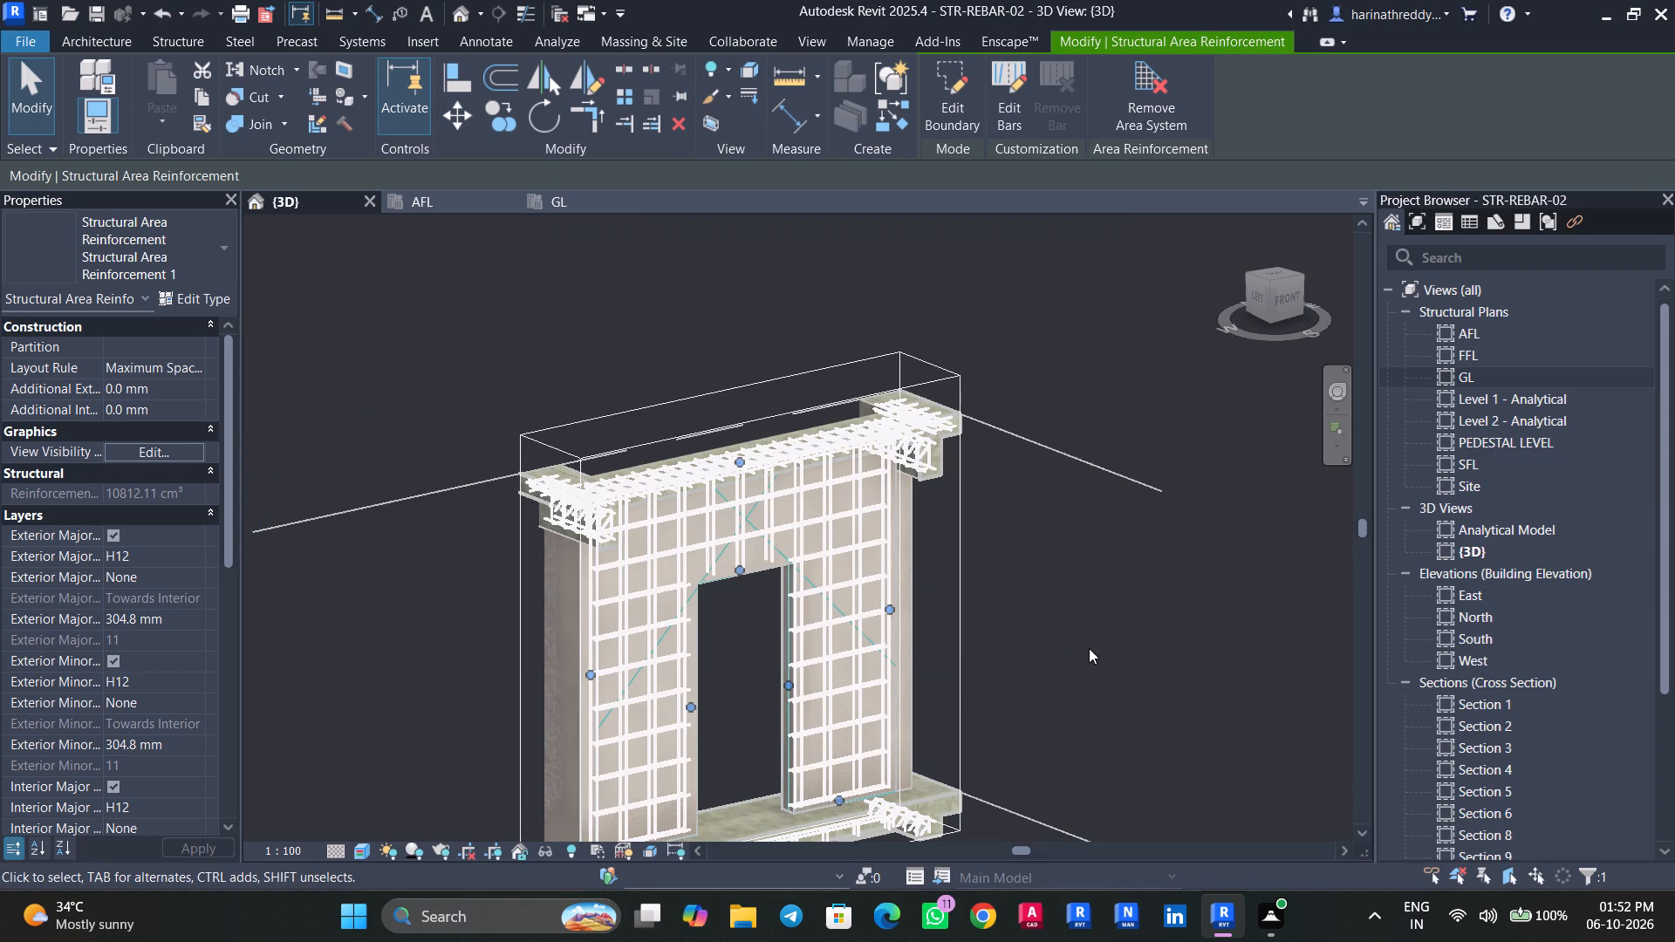
# Examine the wall reinforcement around the door opening from several angles in 3D.
pyautogui.scroll(5, 1089, 648)
pyautogui.keyDown('shift'); pyautogui.moveTo(1091, 645); pyautogui.dragTo(1015, 617, button='middle'); pyautogui.keyUp('shift')
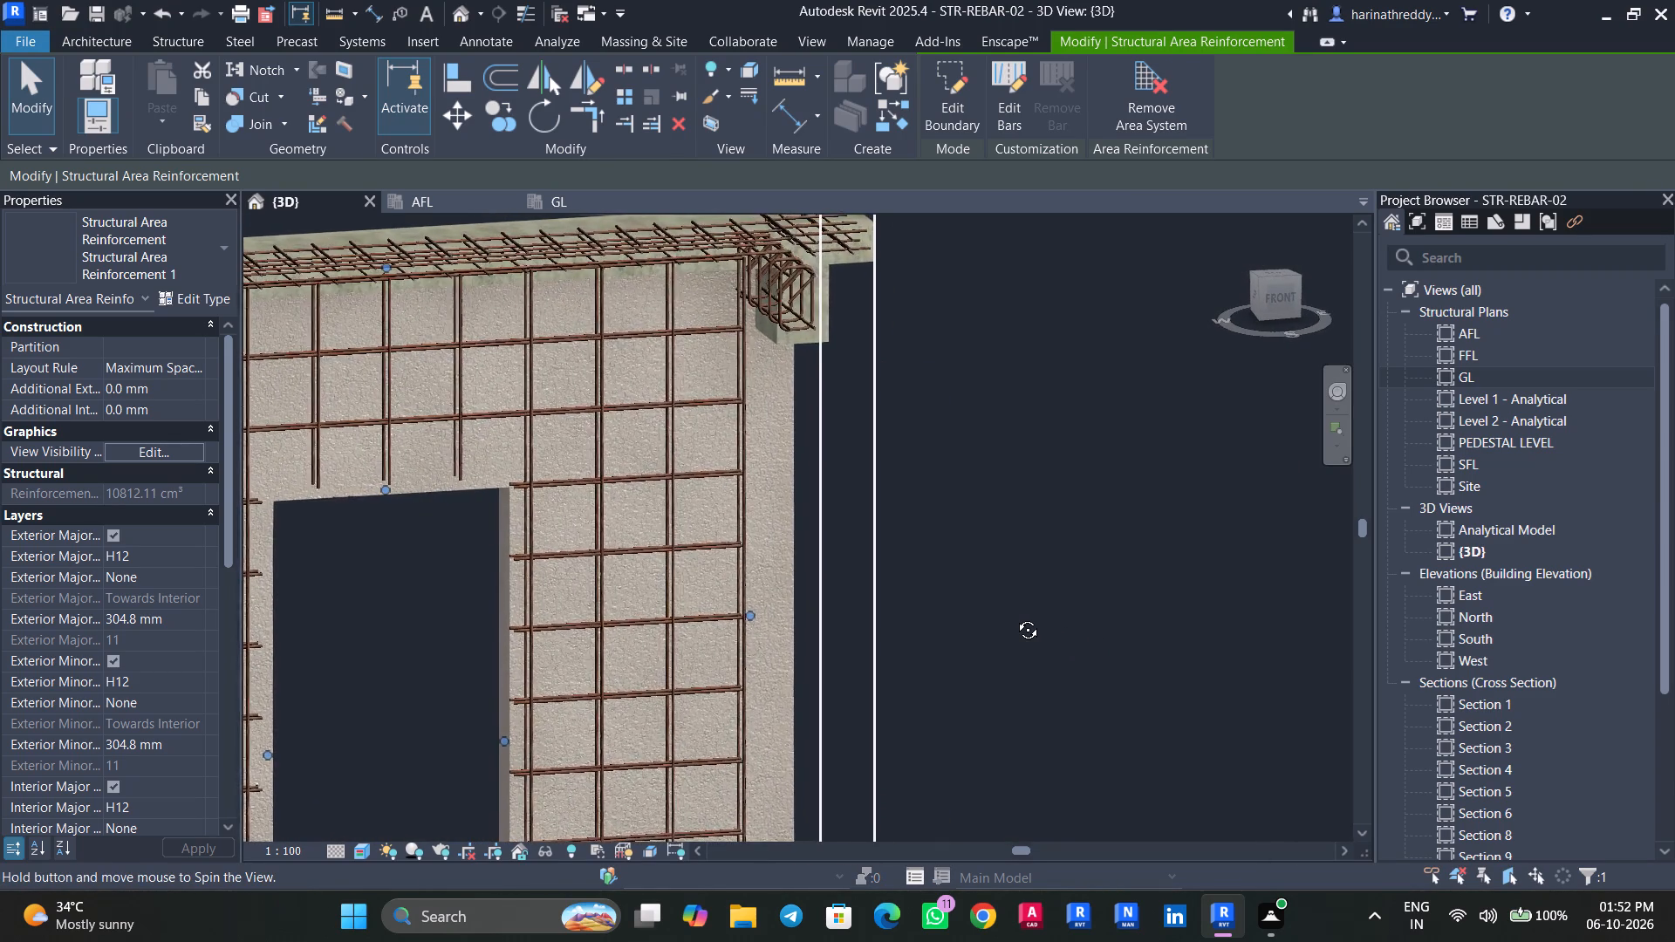
pyautogui.keyDown('shift'); pyautogui.moveTo(1015, 617); pyautogui.dragTo(1052, 617, button='middle'); pyautogui.keyUp('shift')
pyautogui.scroll(-4, 1038, 617)
pyautogui.keyDown('shift'); pyautogui.moveTo(1028, 617); pyautogui.dragTo(1005, 631, button='middle'); pyautogui.keyUp('shift')
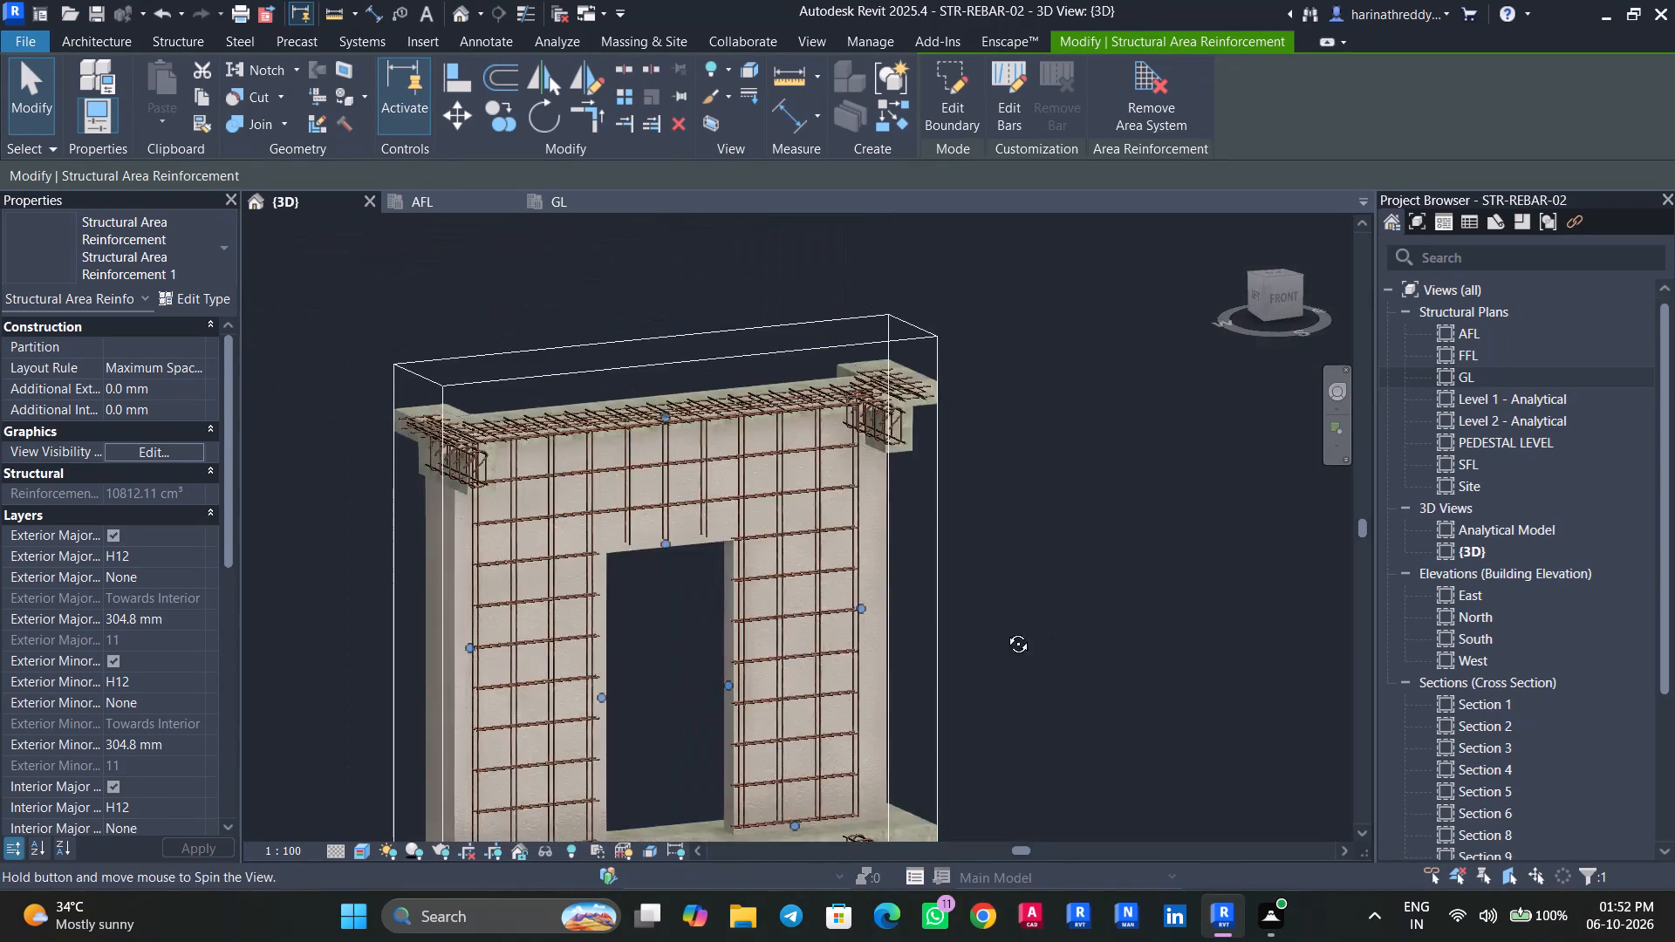
pyautogui.keyDown('shift'); pyautogui.moveTo(1005, 631); pyautogui.dragTo(360, 699, button='middle'); pyautogui.keyUp('shift')
pyautogui.keyDown('shift'); pyautogui.moveTo(338, 700); pyautogui.dragTo(529, 687, button='middle'); pyautogui.keyUp('shift')
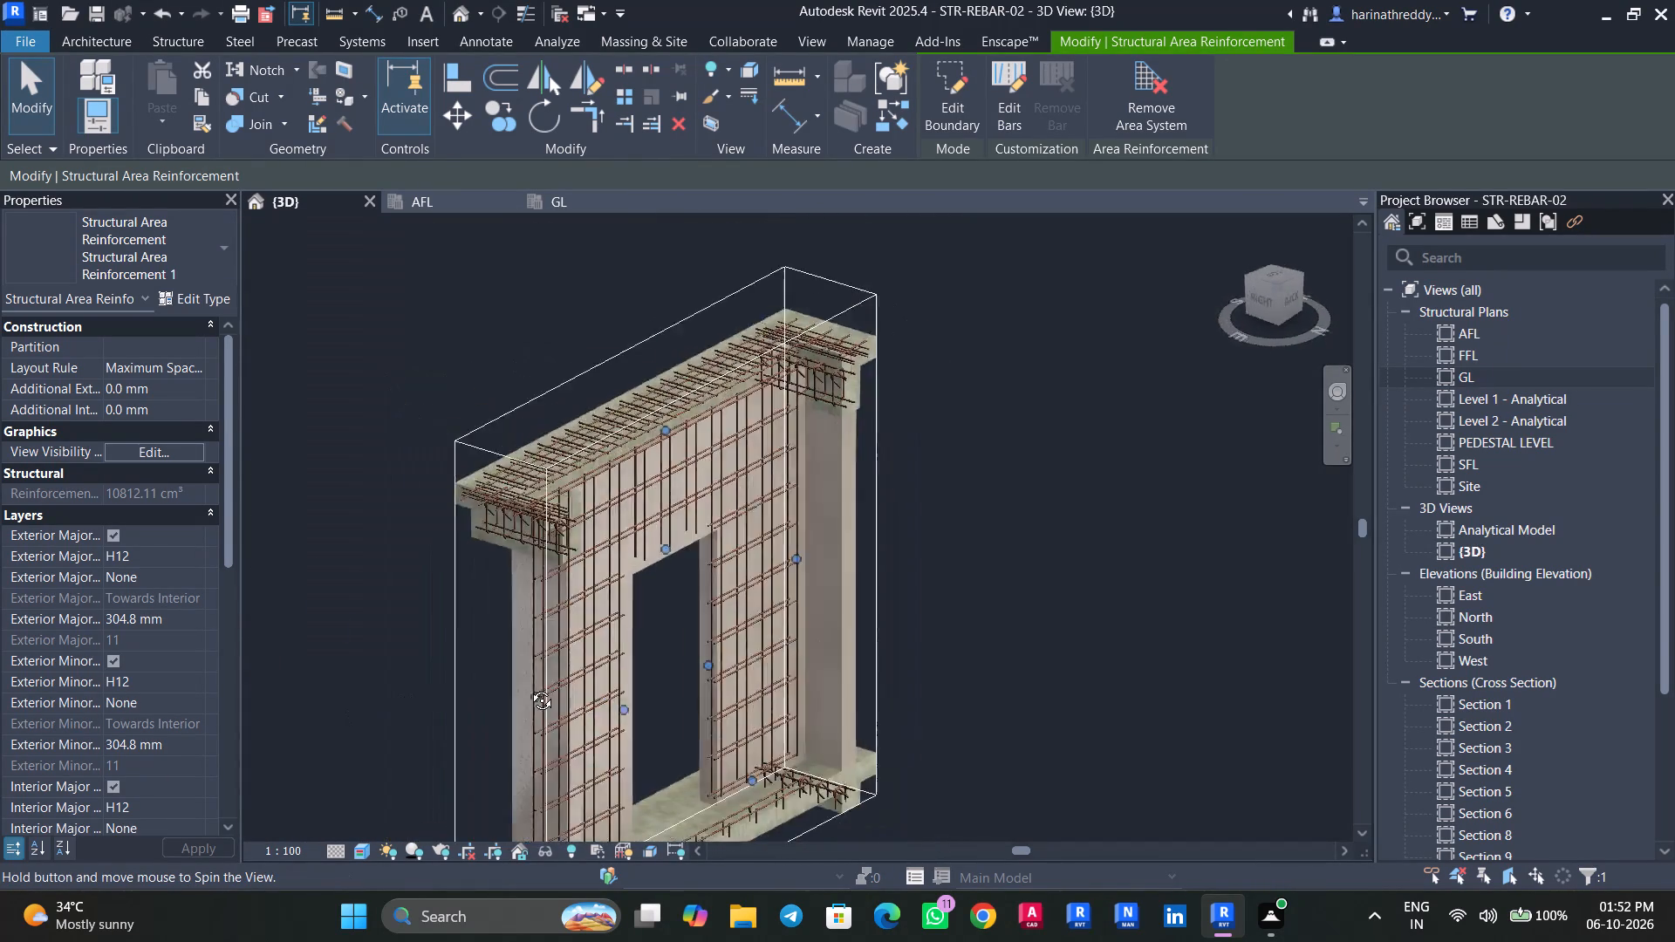
pyautogui.keyDown('shift'); pyautogui.moveTo(529, 687); pyautogui.dragTo(813, 660, button='middle'); pyautogui.keyUp('shift')
pyautogui.press('Escape')
pyautogui.press('Escape')
pyautogui.keyDown('shift'); pyautogui.moveTo(1000, 701); pyautogui.dragTo(1090, 699, button='middle'); pyautogui.keyUp('shift')
pyautogui.scroll(-2, 1090, 699)
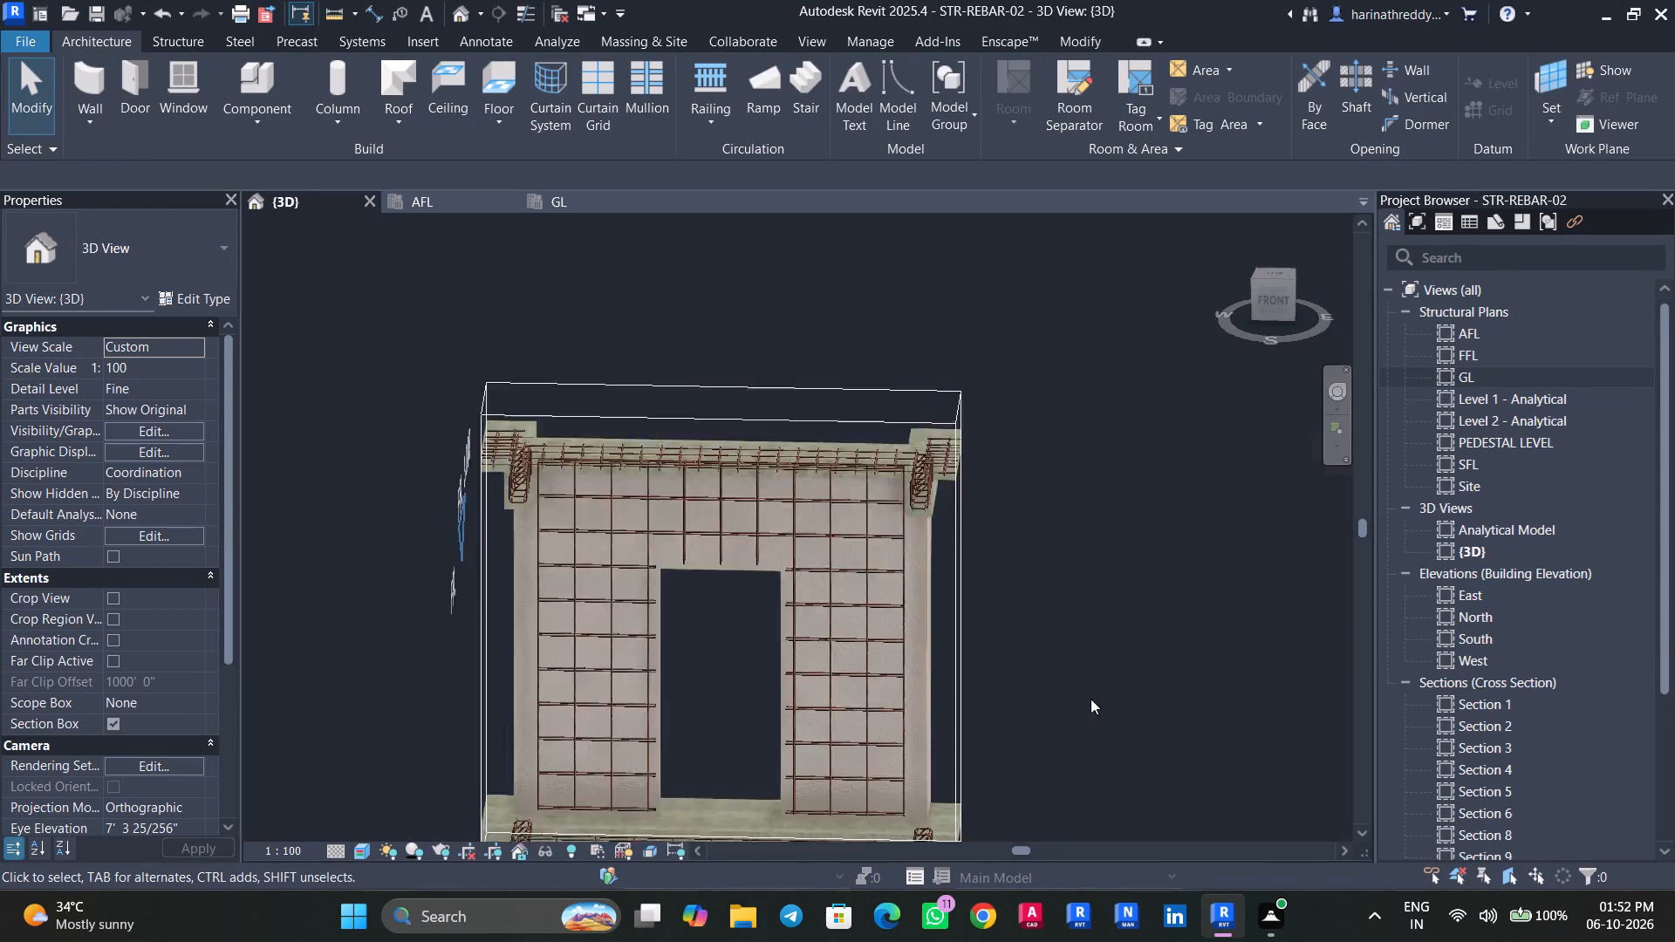
pyautogui.scroll(-4, 1090, 699)
pyautogui.scroll(2, 1090, 699)
pyautogui.scroll(-1, 1090, 699)
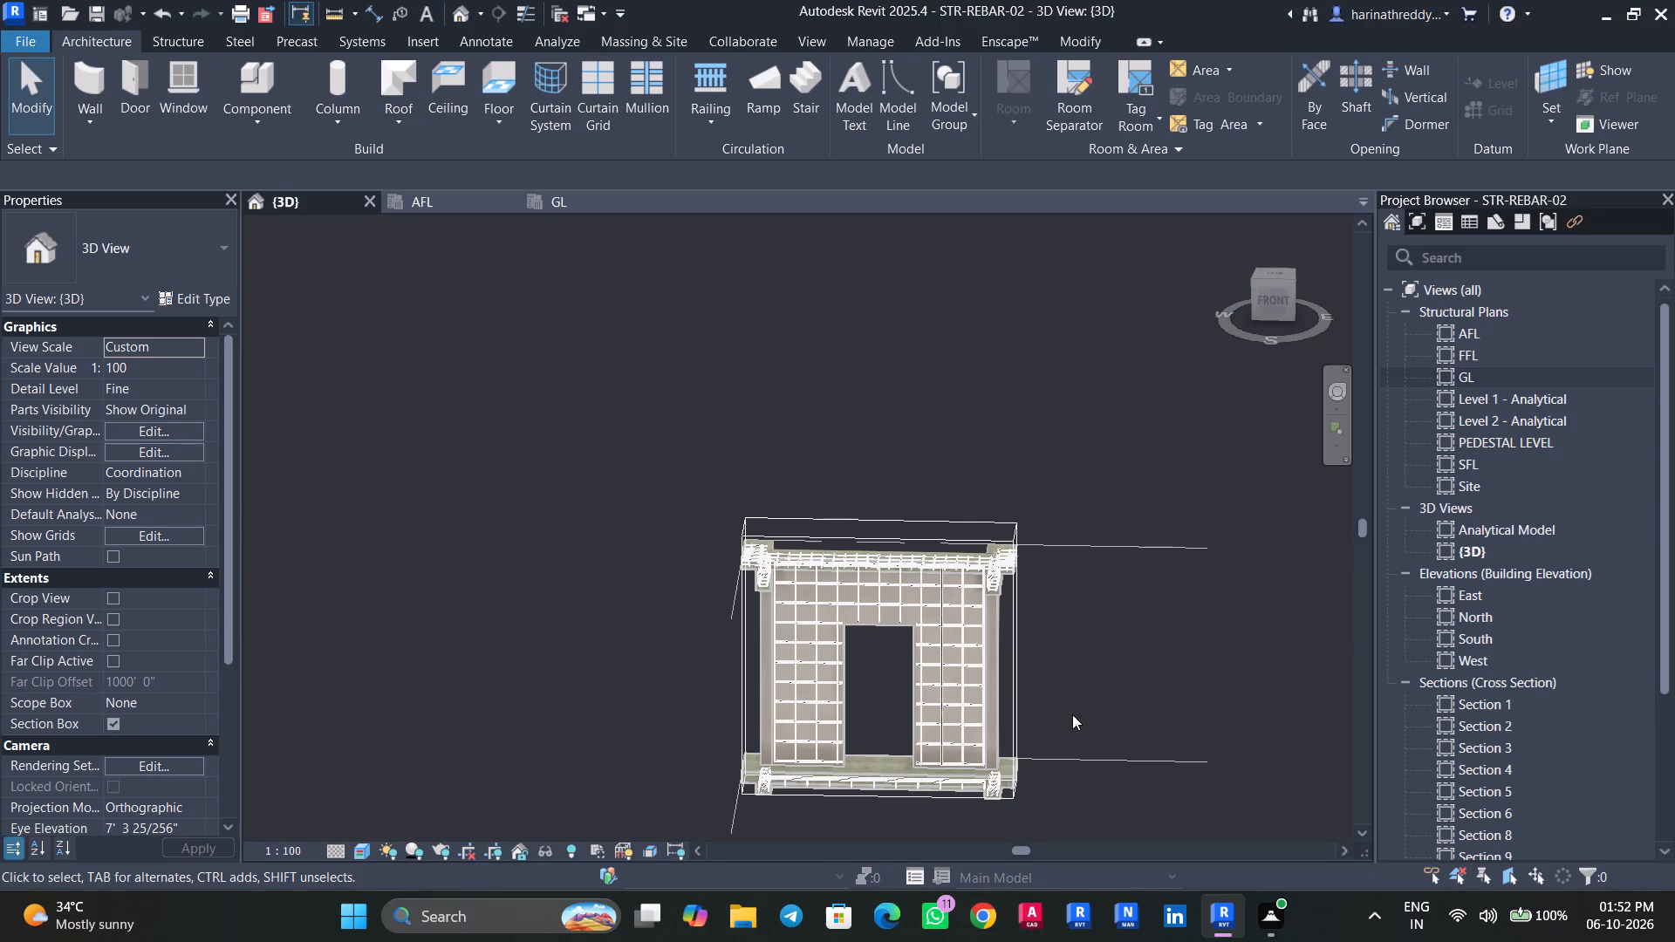
# Turn off the 3D view's section box to show the whole building.
pyautogui.click(112, 725)
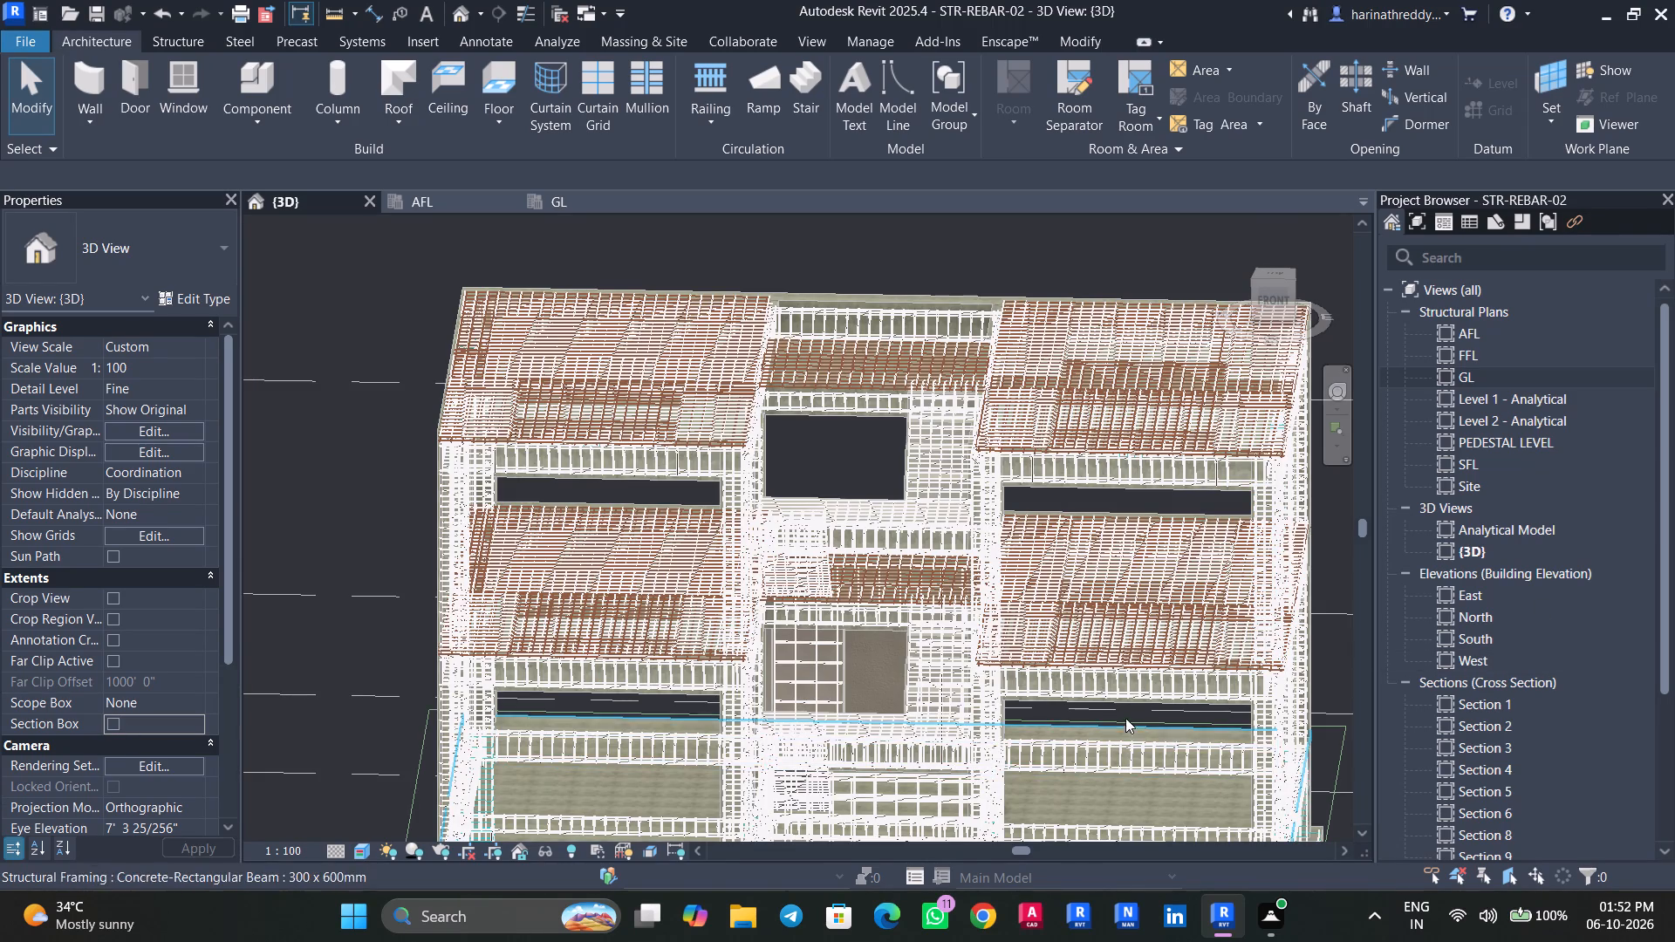
# Select the solid RT WALL without a door opening between GL and FFL and isolate it with a selection box.
pyautogui.keyDown('shift'); pyautogui.moveTo(1346, 669); pyautogui.dragTo(1297, 670, button='middle'); pyautogui.keyUp('shift')
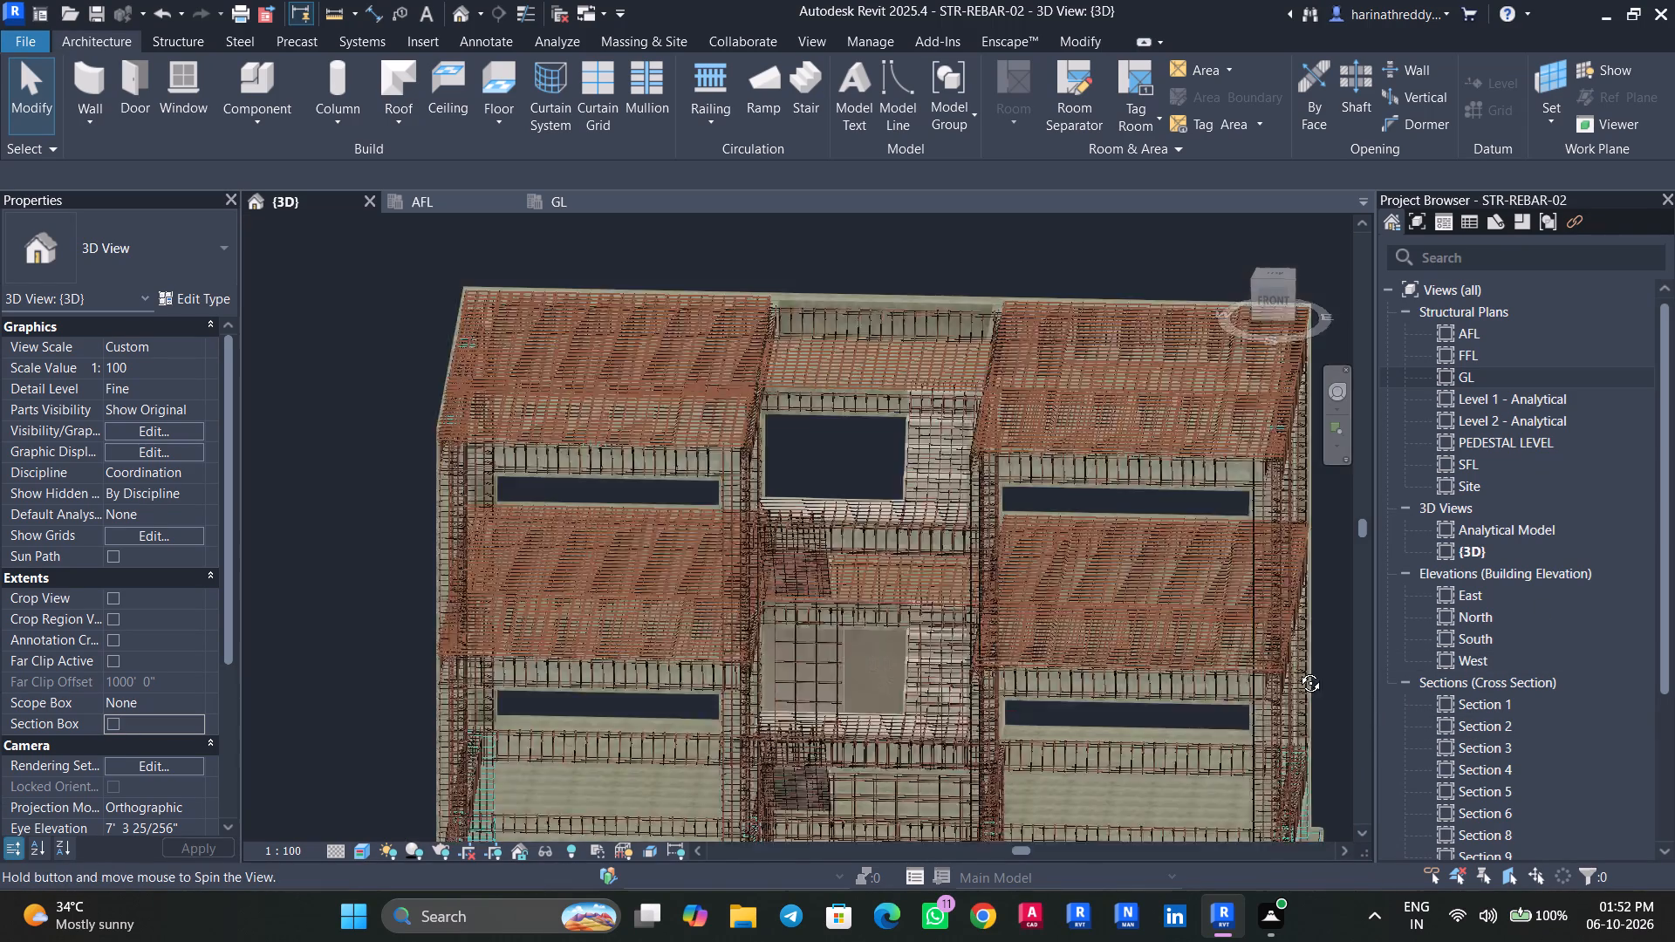
pyautogui.keyDown('shift'); pyautogui.moveTo(1297, 670); pyautogui.dragTo(920, 556, button='middle'); pyautogui.keyUp('shift')
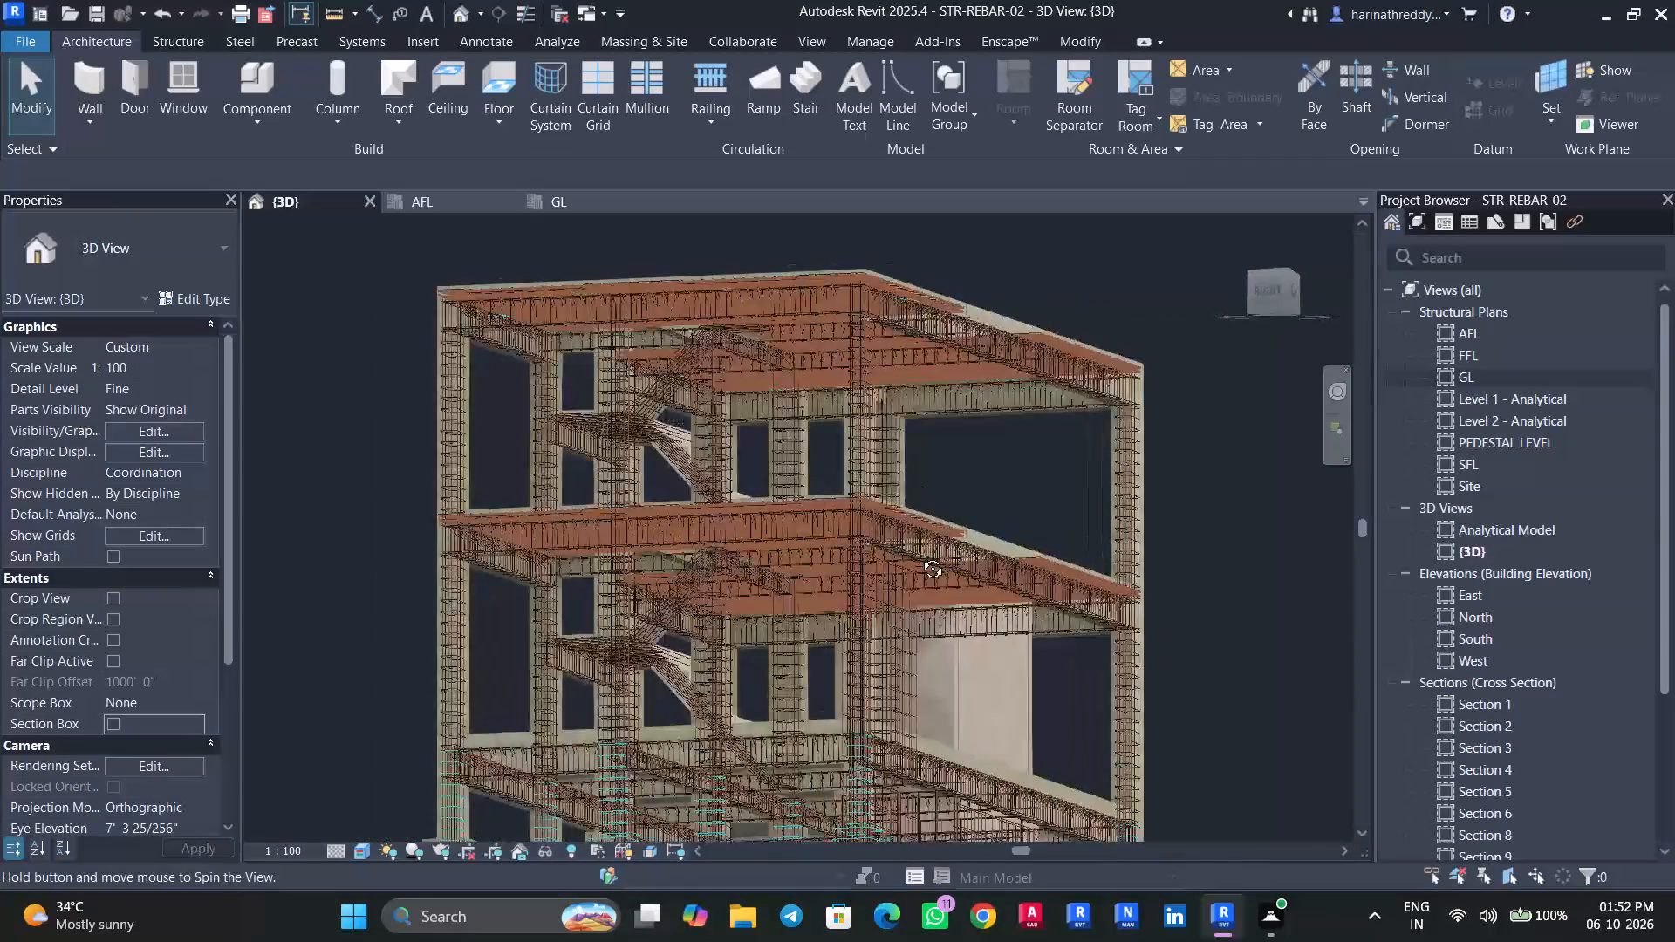
pyautogui.keyDown('shift'); pyautogui.moveTo(920, 556); pyautogui.dragTo(1234, 578, button='middle'); pyautogui.keyUp('shift')
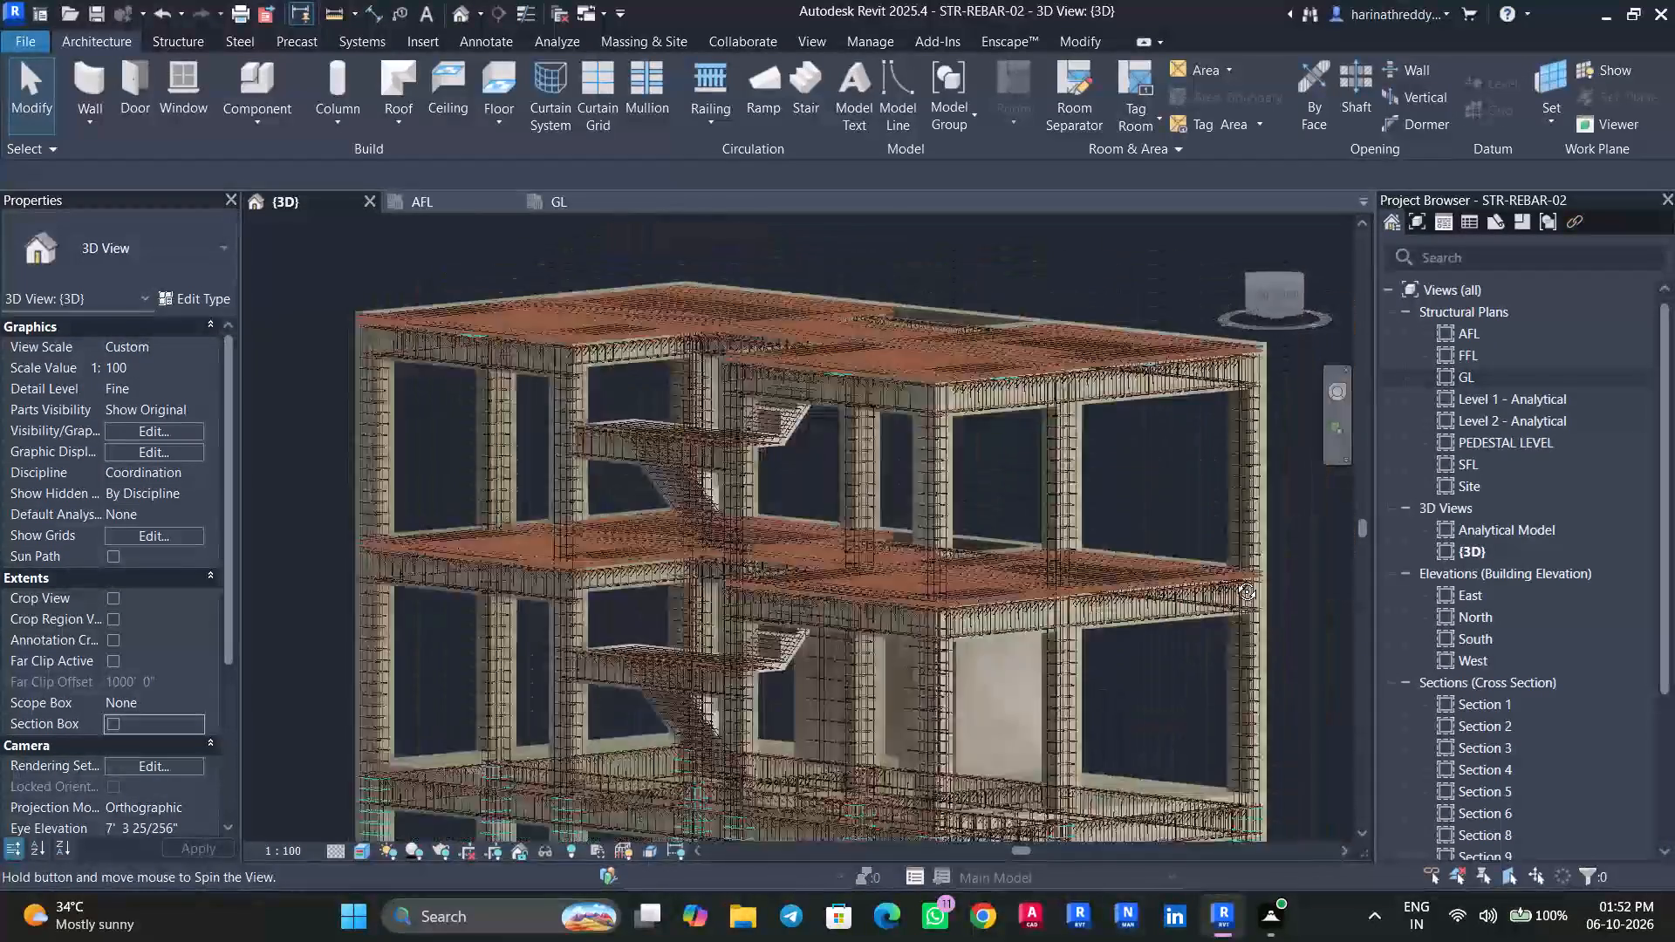
pyautogui.keyDown('shift'); pyautogui.moveTo(1234, 578); pyautogui.dragTo(892, 584, button='middle'); pyautogui.keyUp('shift')
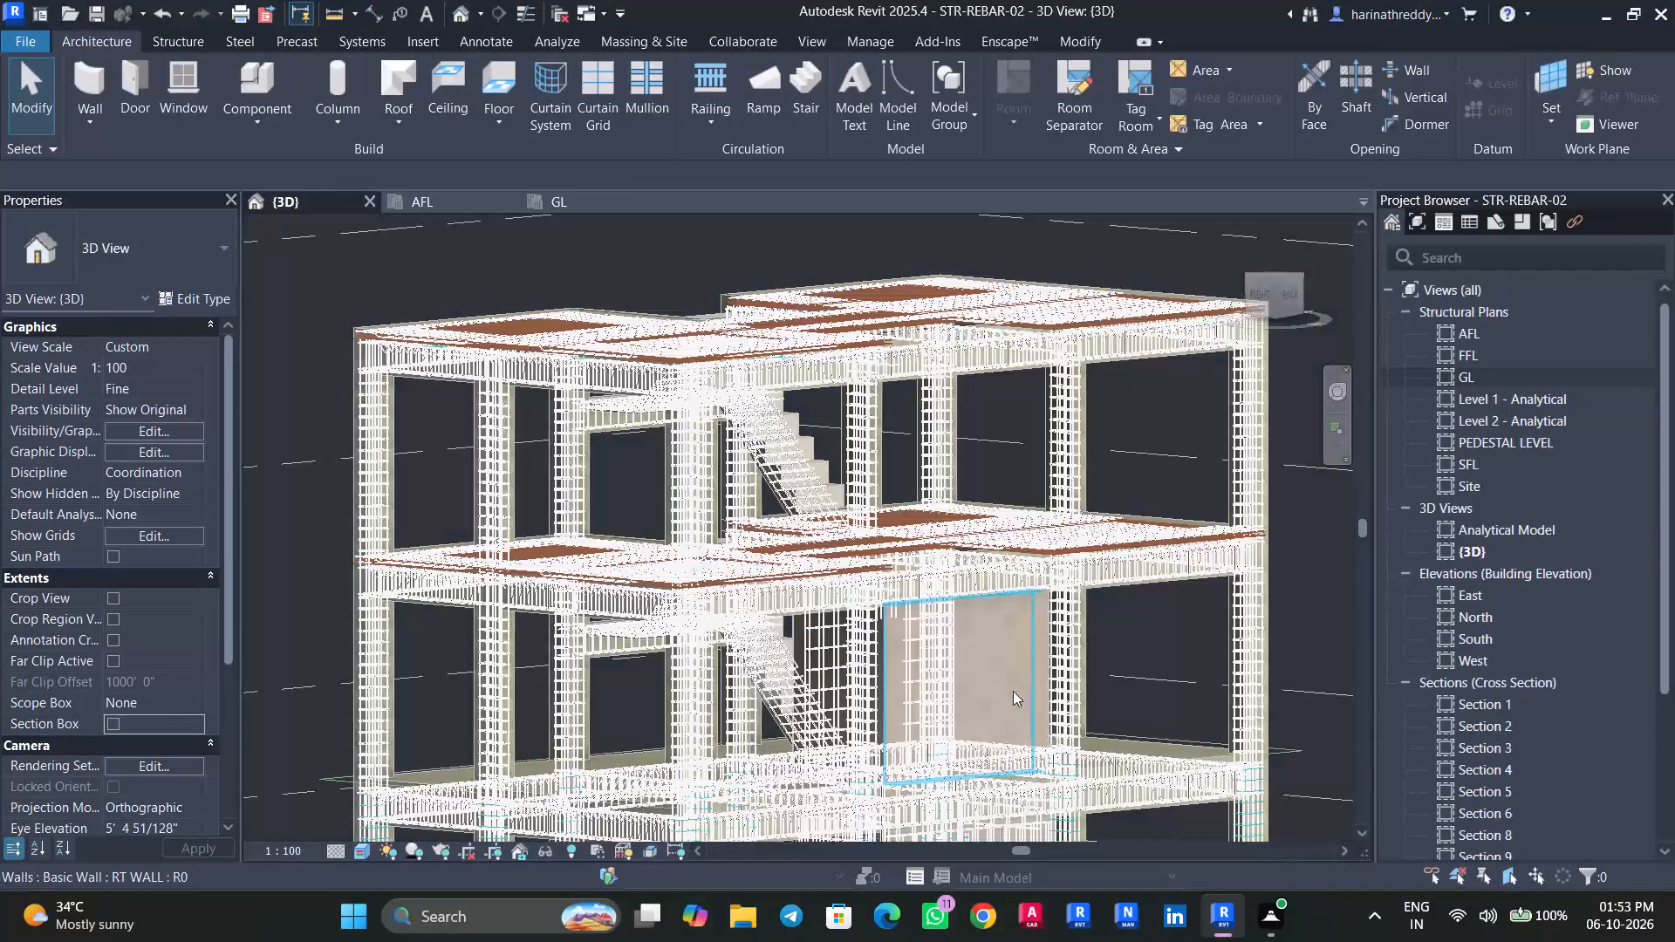
pyautogui.click(1013, 691)
pyautogui.keyDown('shift'); pyautogui.moveTo(1016, 702); pyautogui.dragTo(931, 715, button='middle'); pyautogui.keyUp('shift')
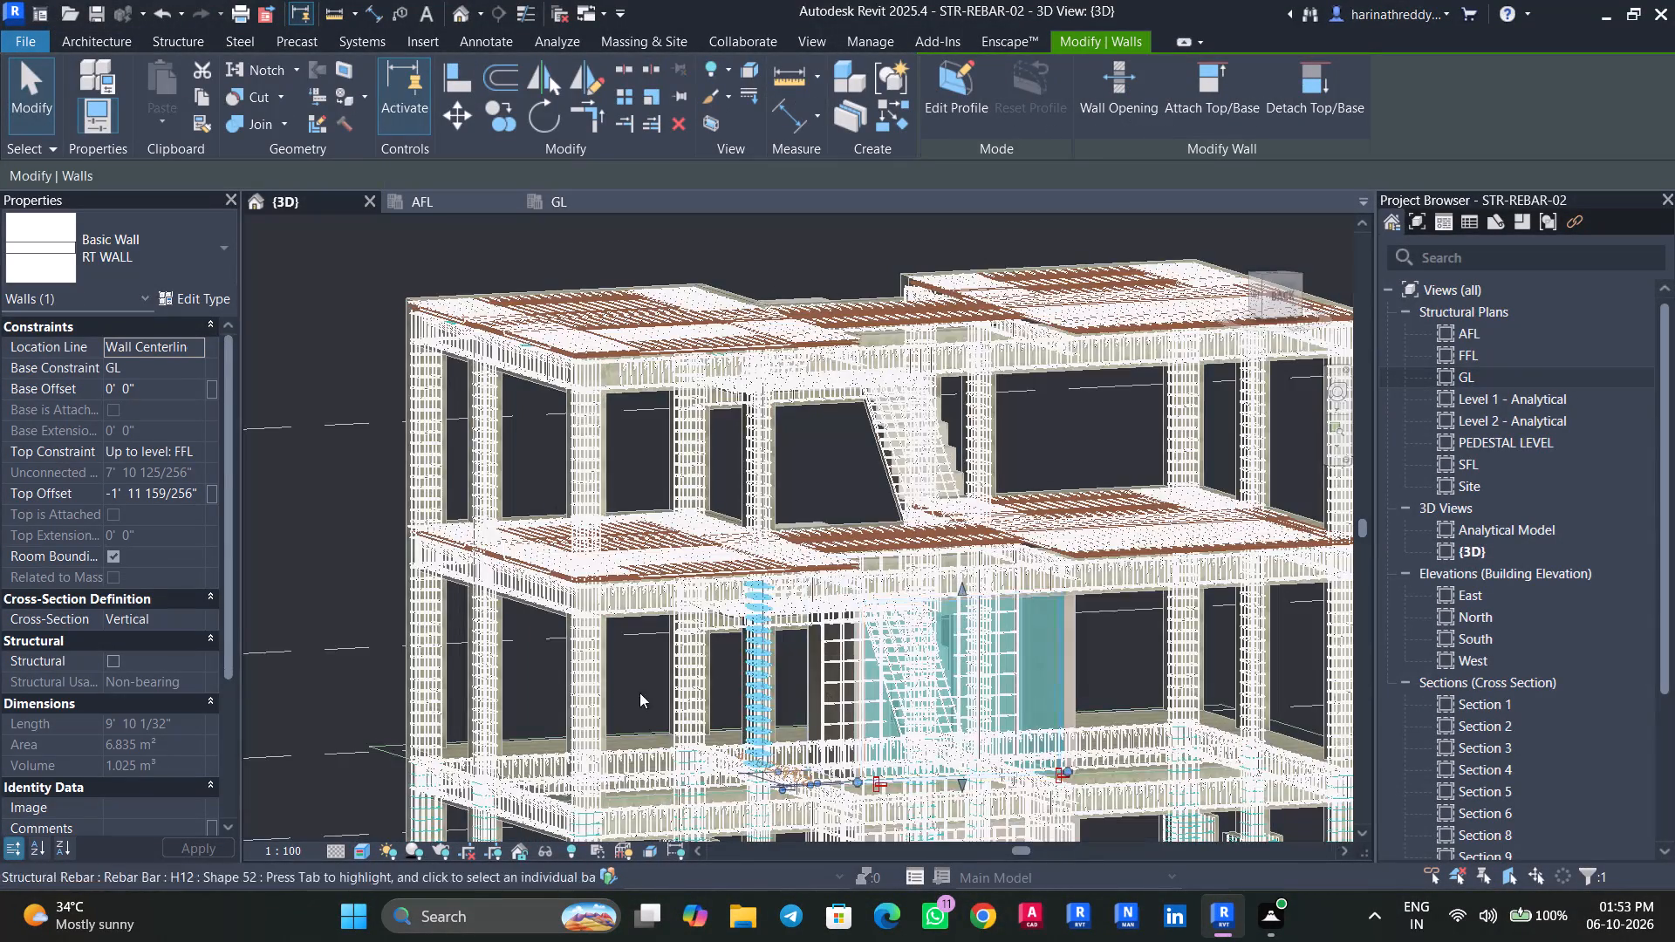
pyautogui.scroll(-4, 643, 693)
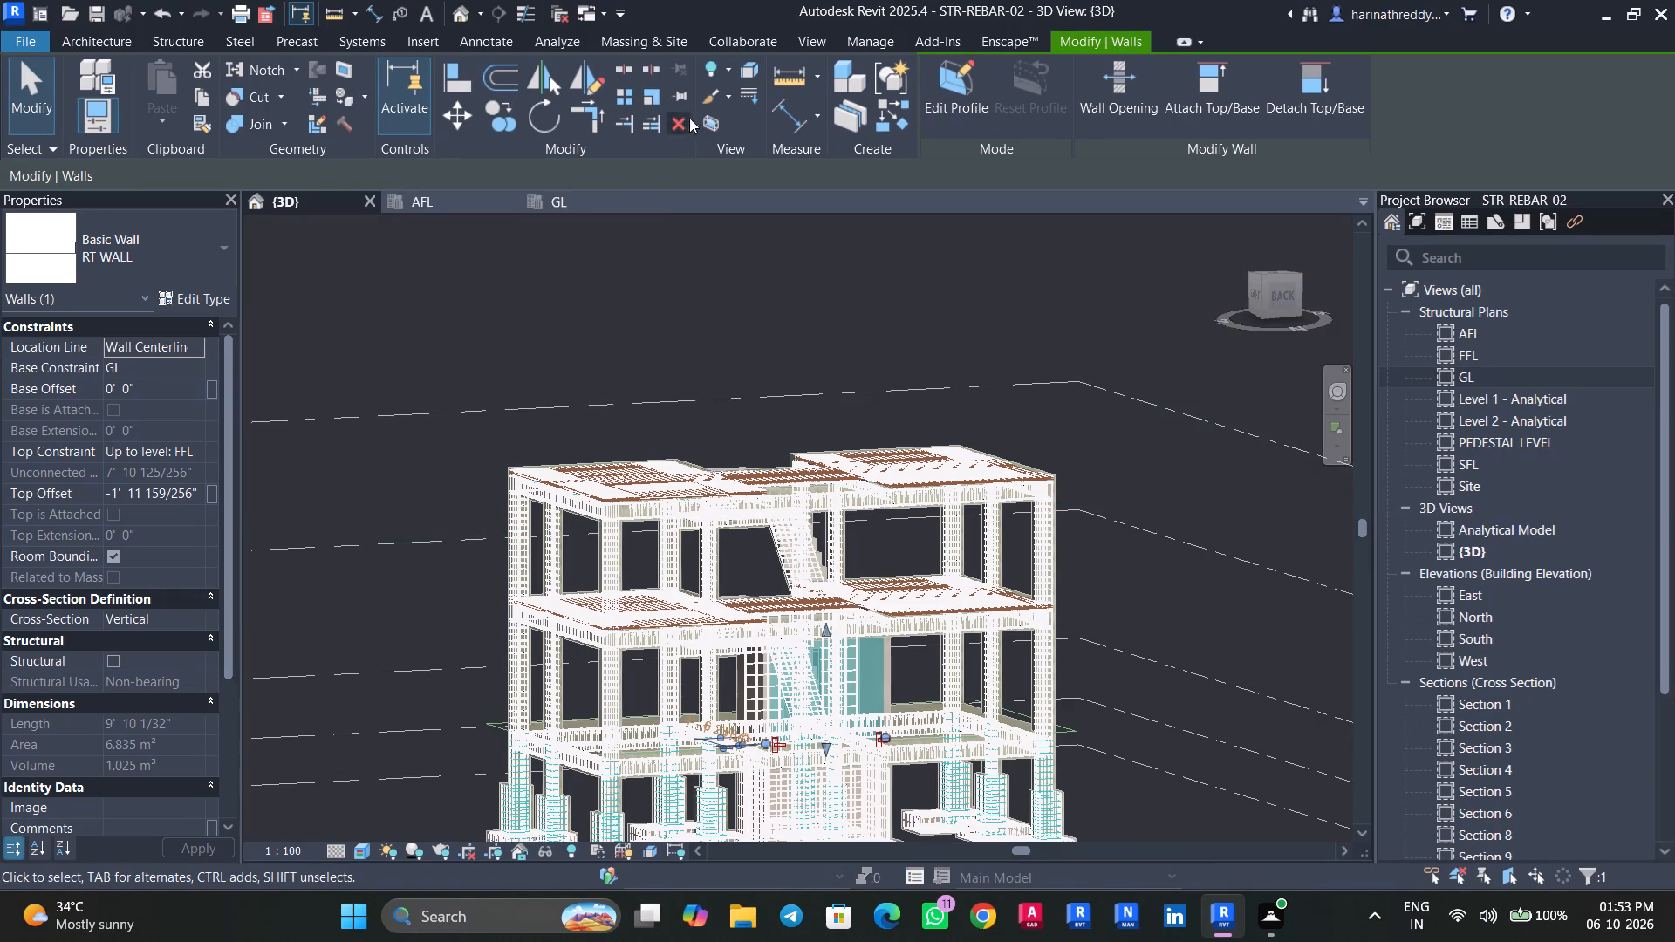
pyautogui.click(714, 113)
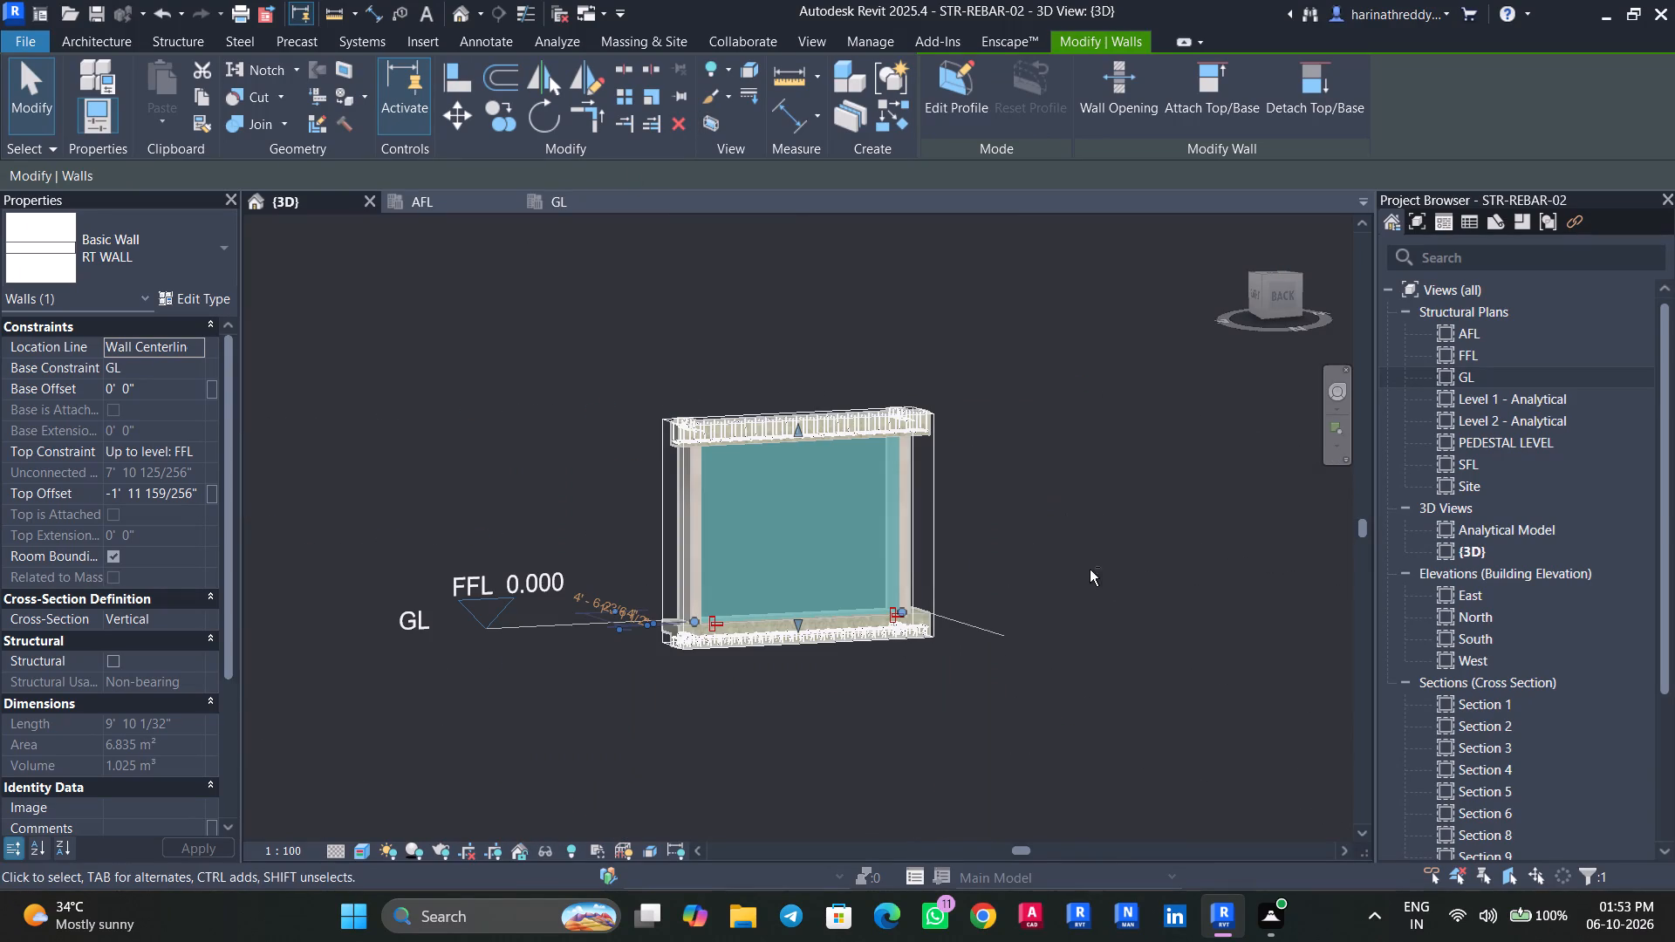
# Face the isolated RT WALL from the front and set it as a structural wall.
pyautogui.keyDown('shift'); pyautogui.moveTo(1066, 571); pyautogui.dragTo(444, 573, button='middle'); pyautogui.keyUp('shift')
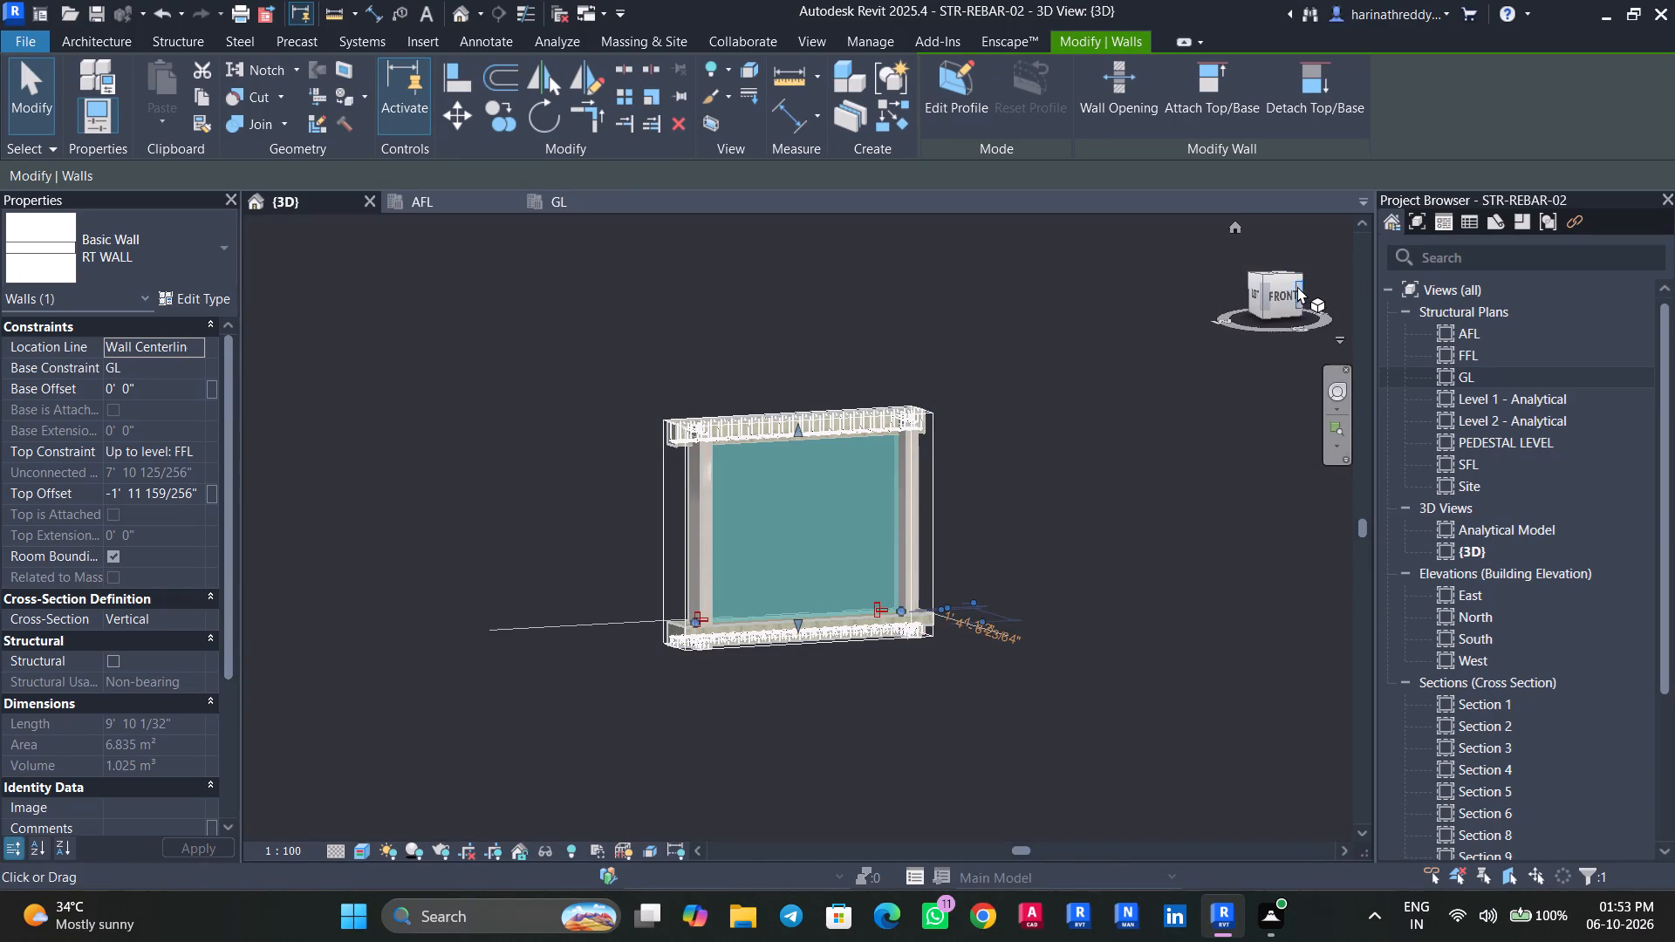
pyautogui.click(1288, 292)
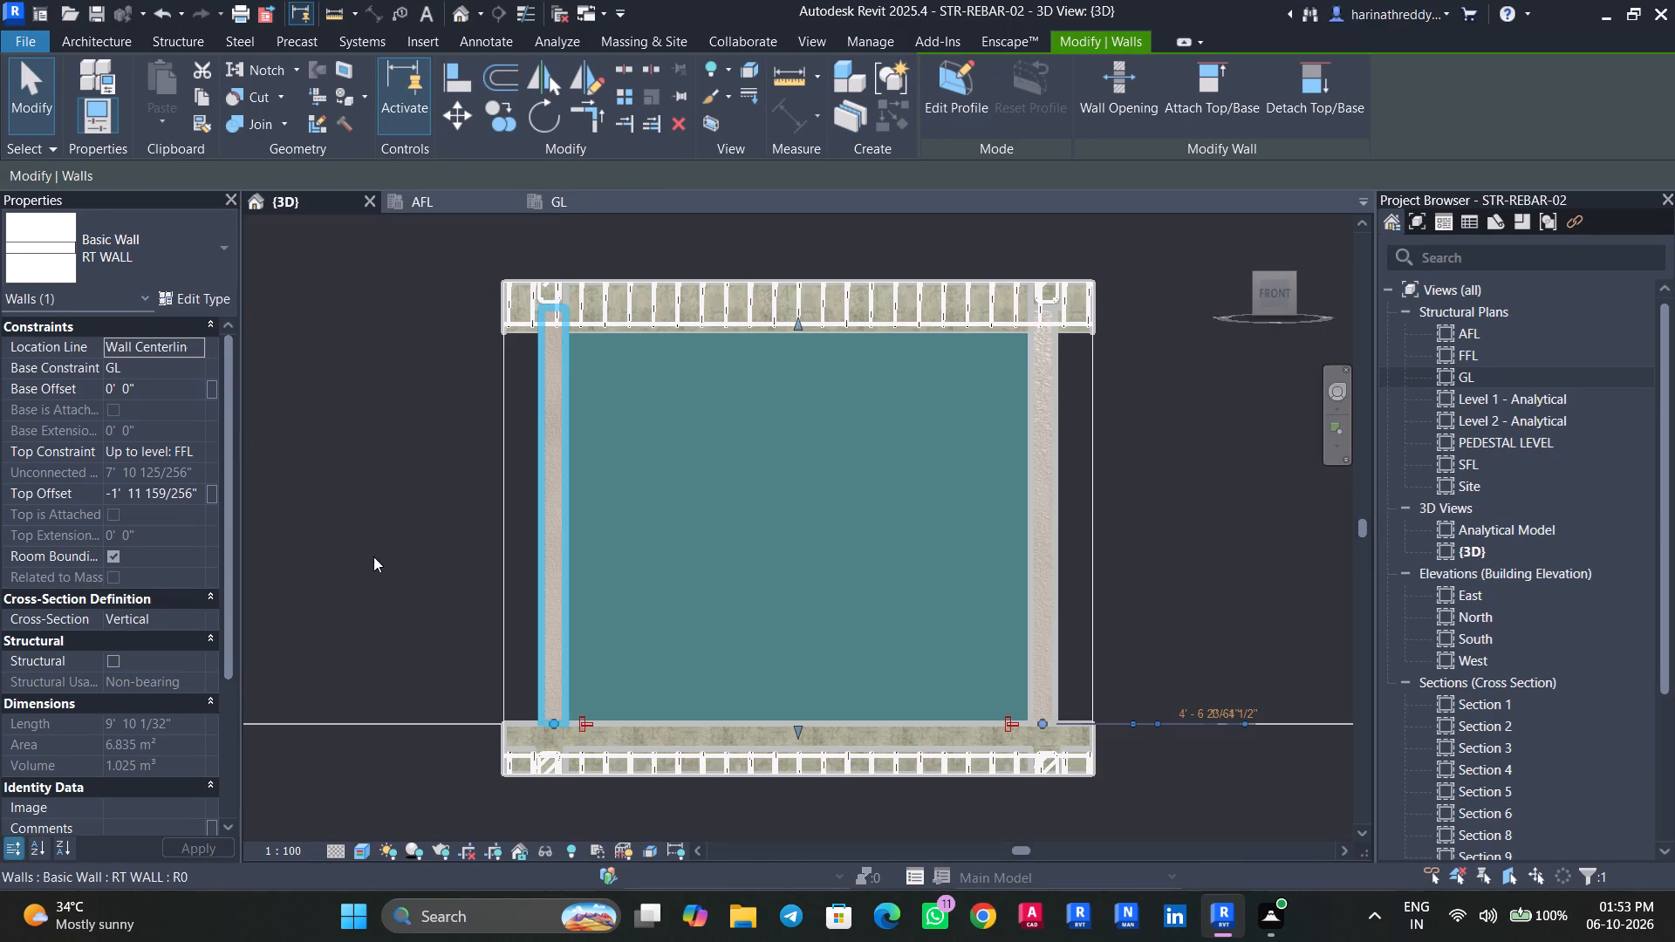
pyautogui.click(112, 657)
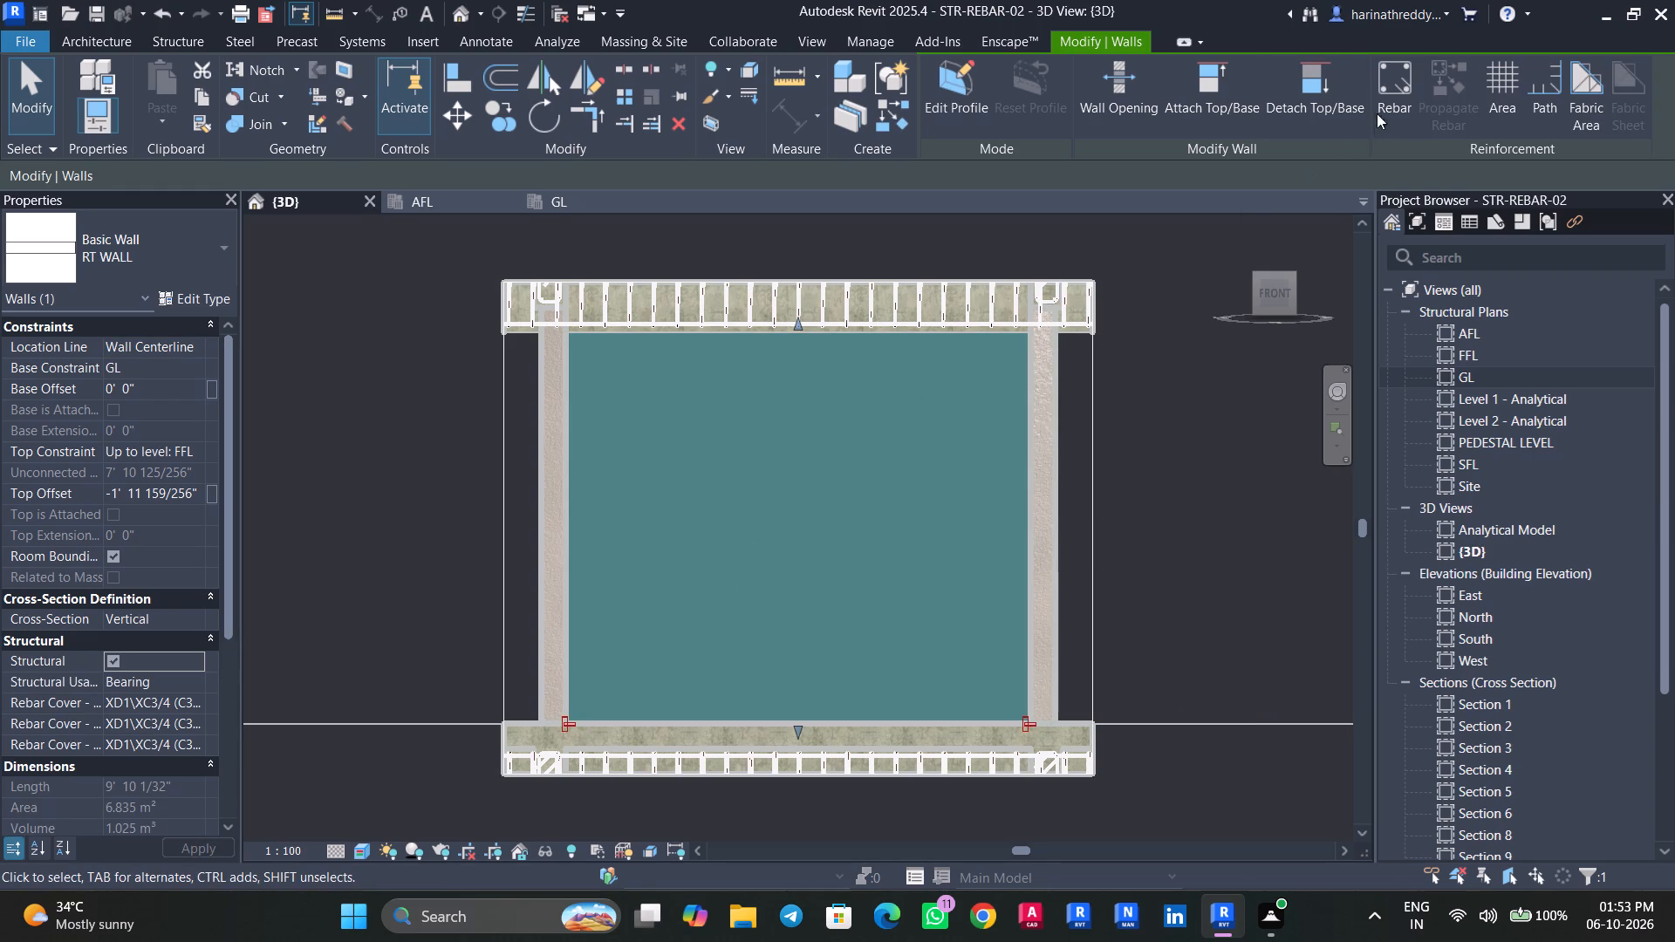
# Create area reinforcement in the wall with a rectangular boundary offset 50 mm inside the wall face's edges.
pyautogui.click(1495, 97)
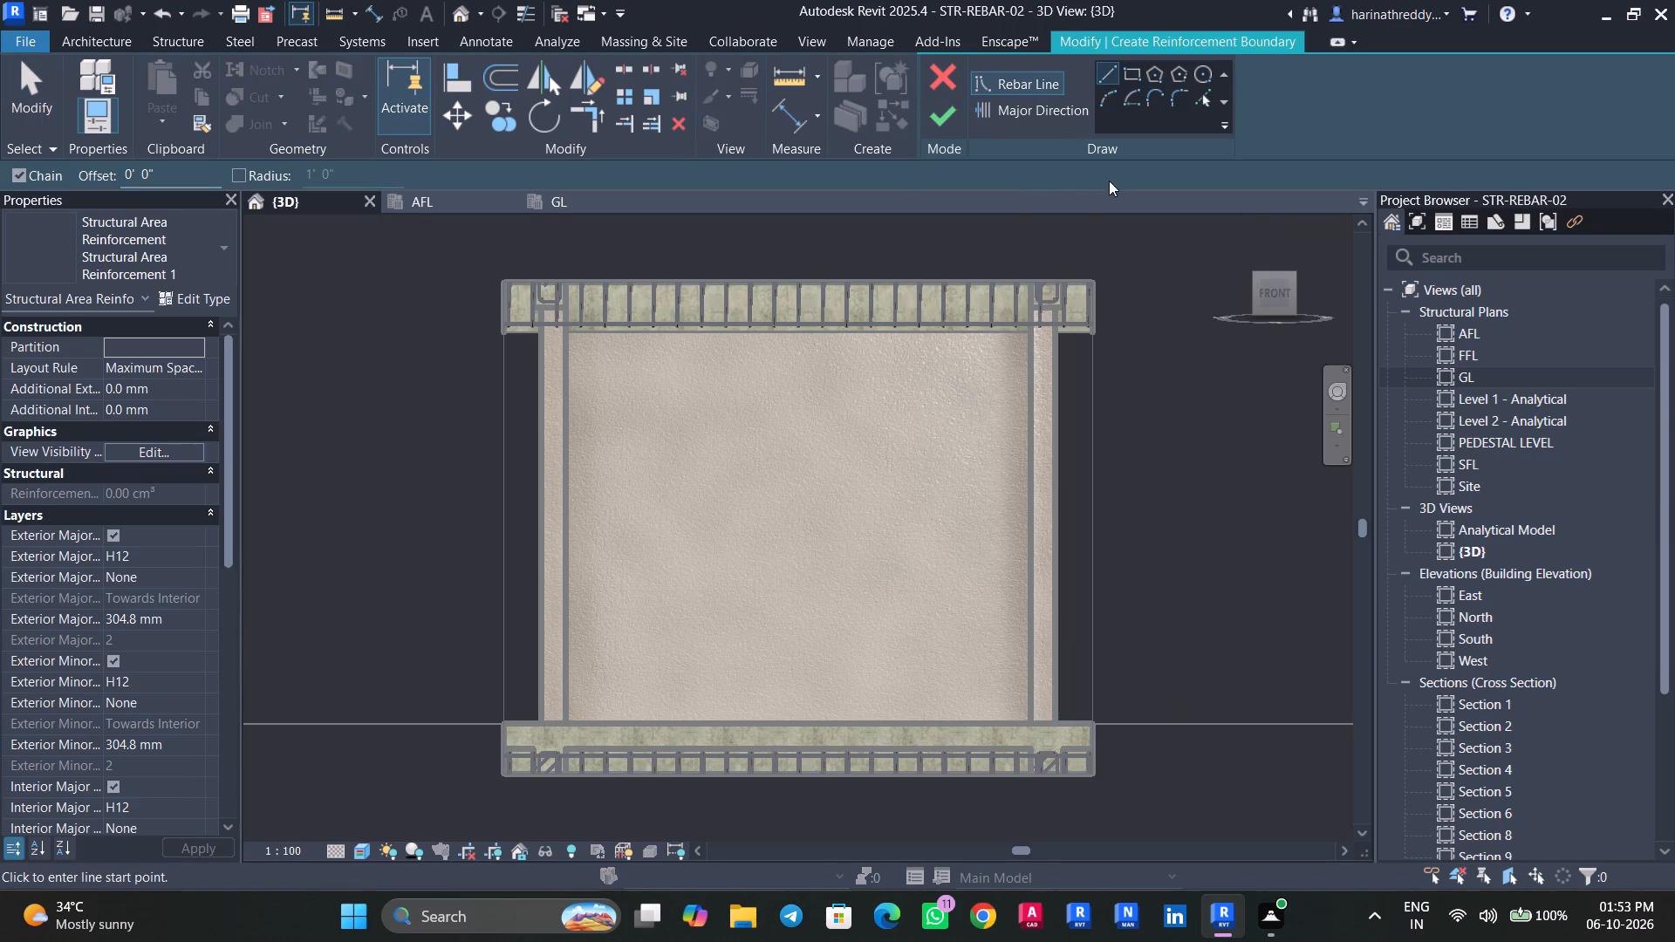
pyautogui.click(1137, 74)
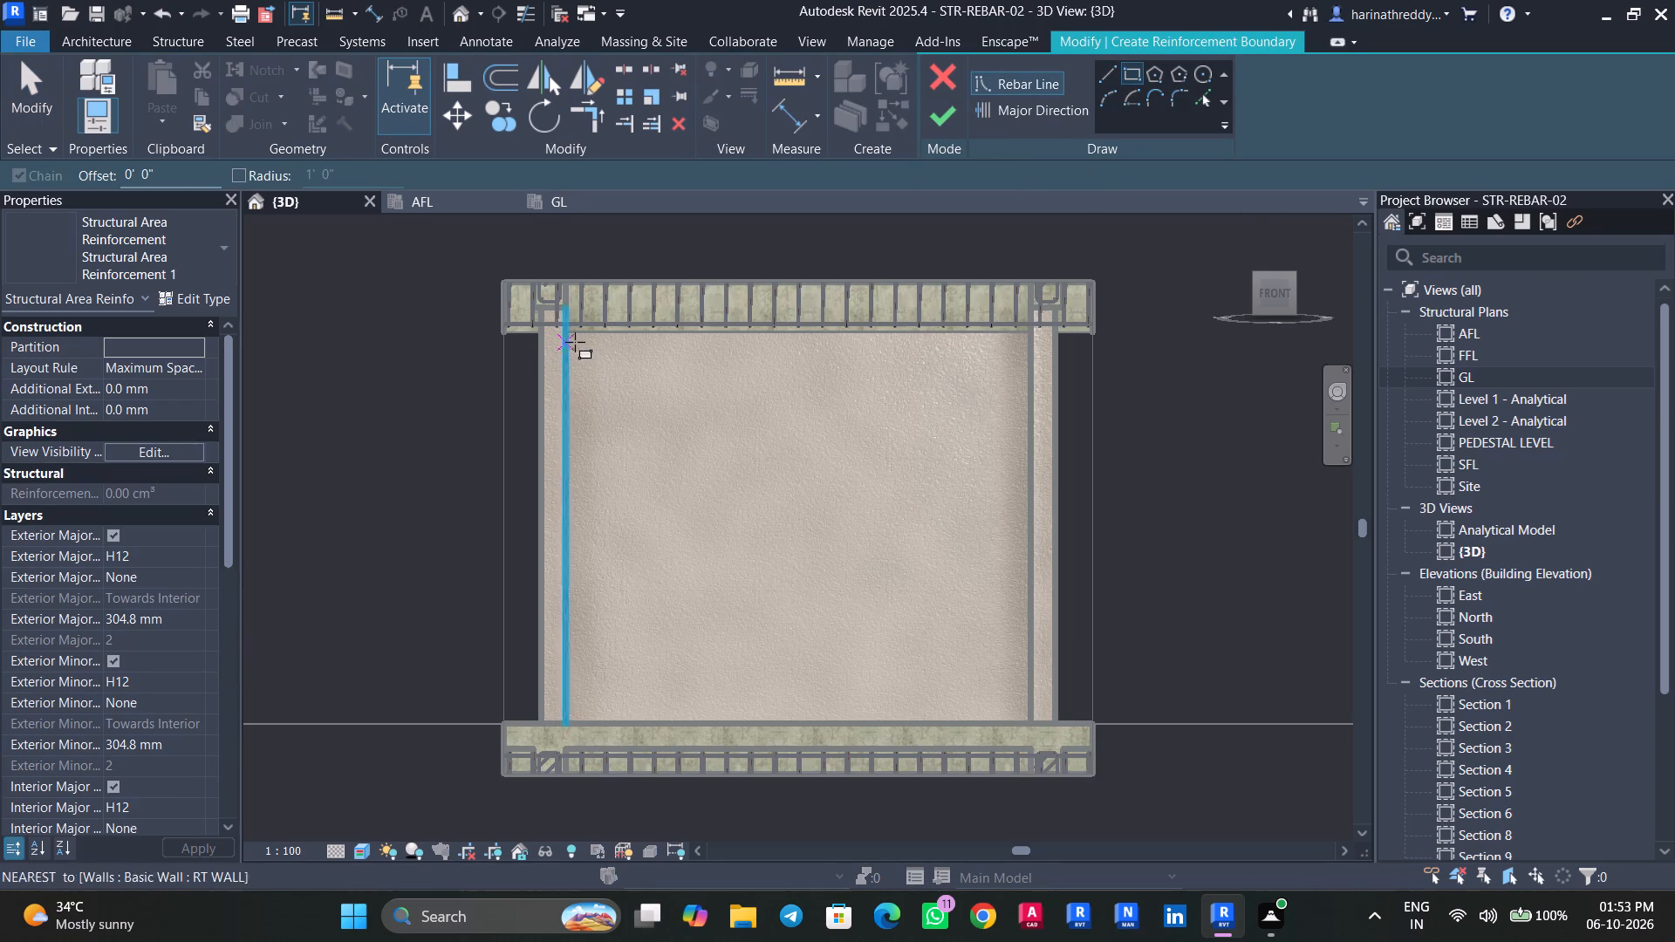
pyautogui.click(571, 336)
pyautogui.press('Escape')
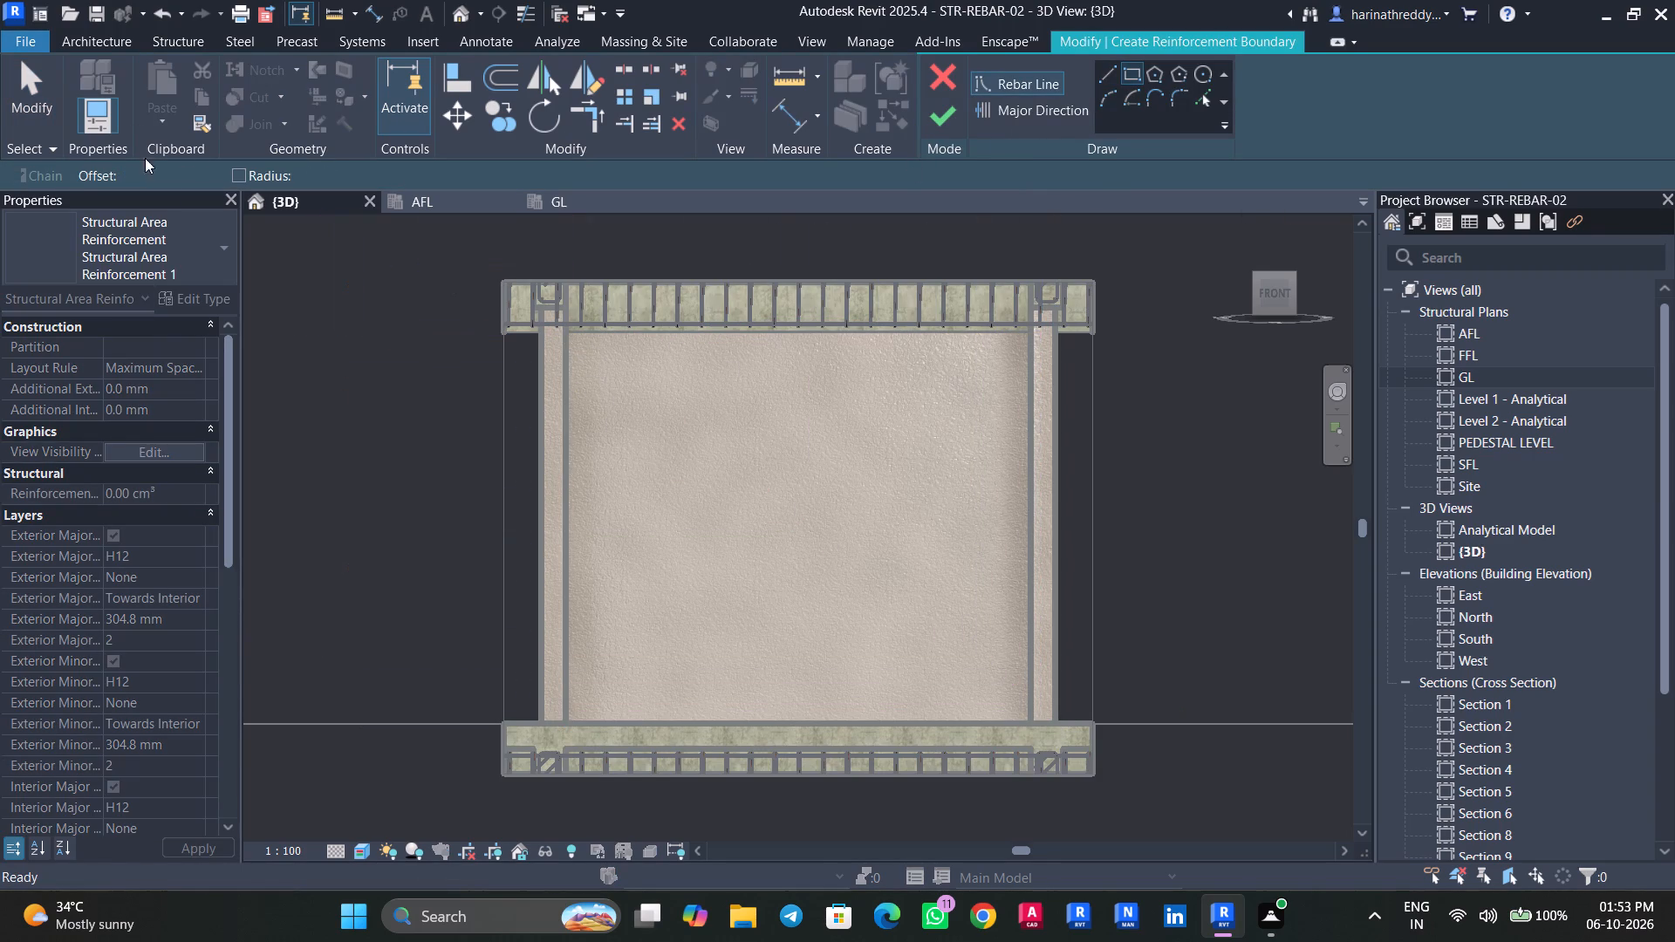
pyautogui.moveTo(170, 174); pyautogui.dragTo(77, 179)
pyautogui.write('50MM')
pyautogui.press('Return')
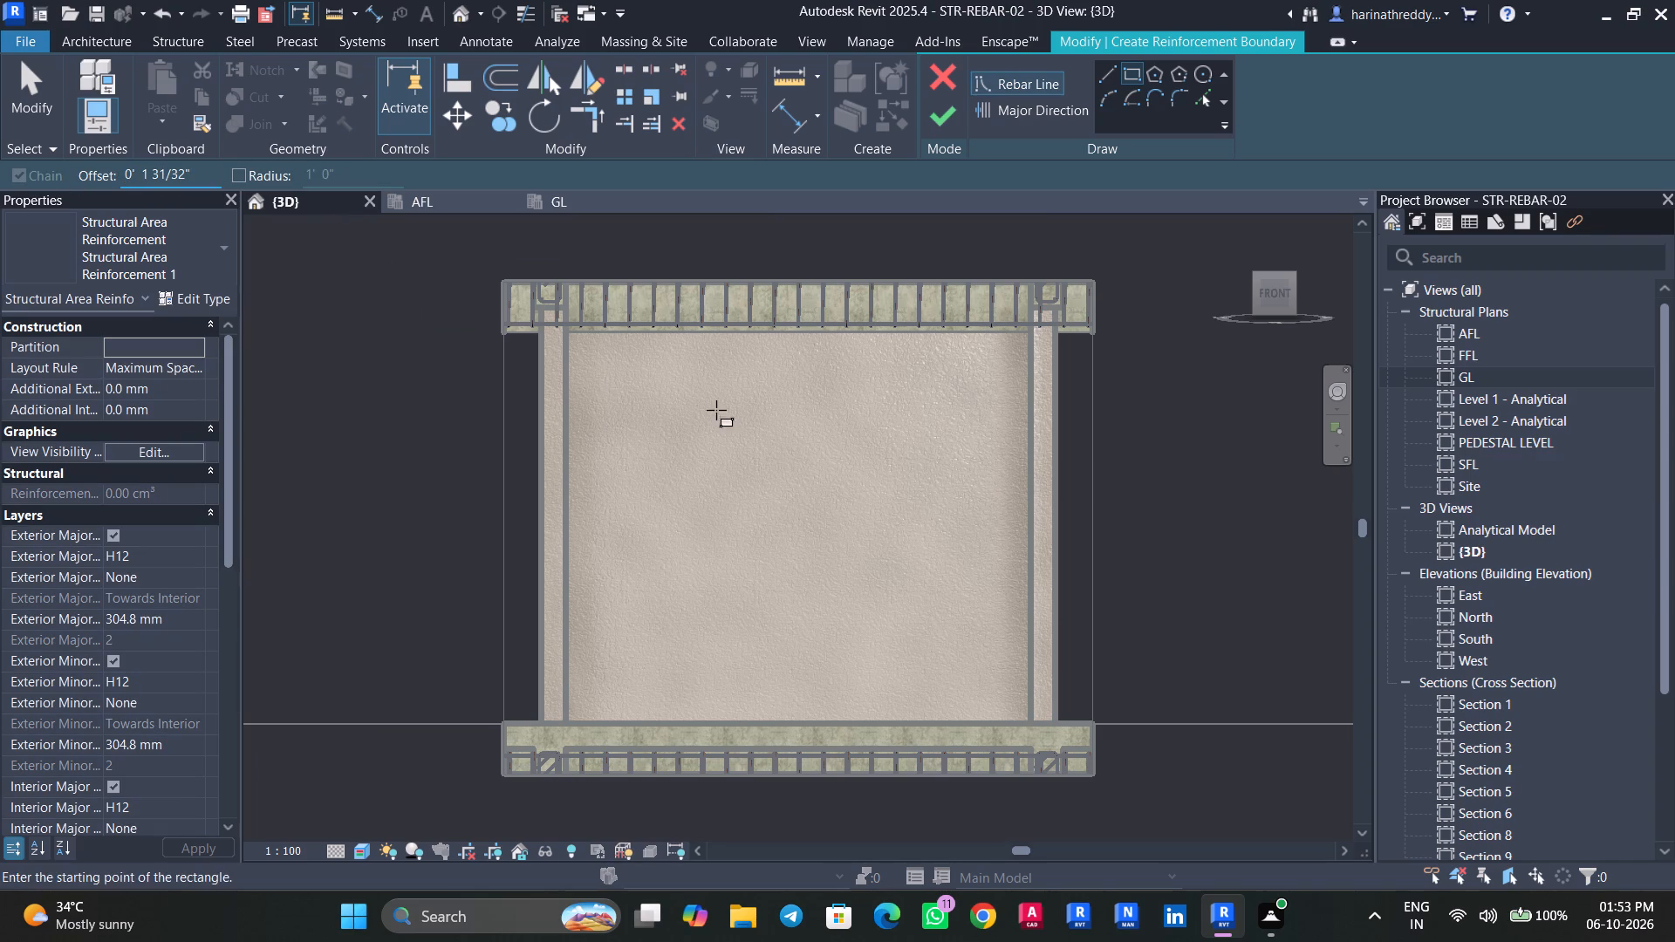
pyautogui.click(564, 335)
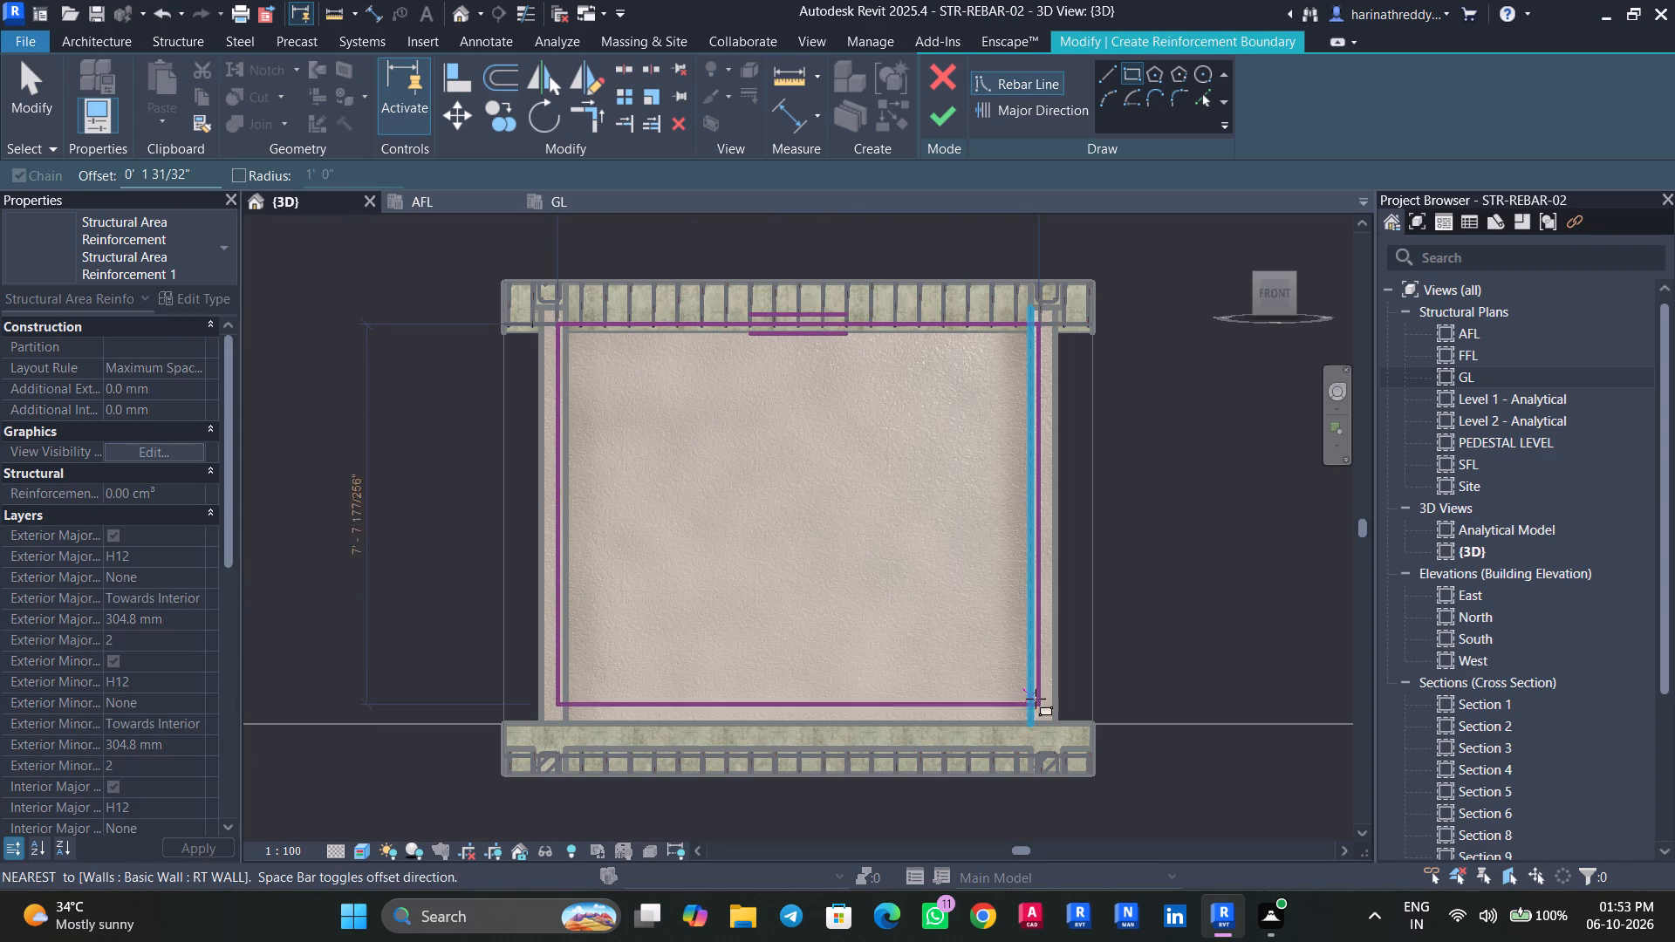
pyautogui.press('space')
pyautogui.click(1029, 721)
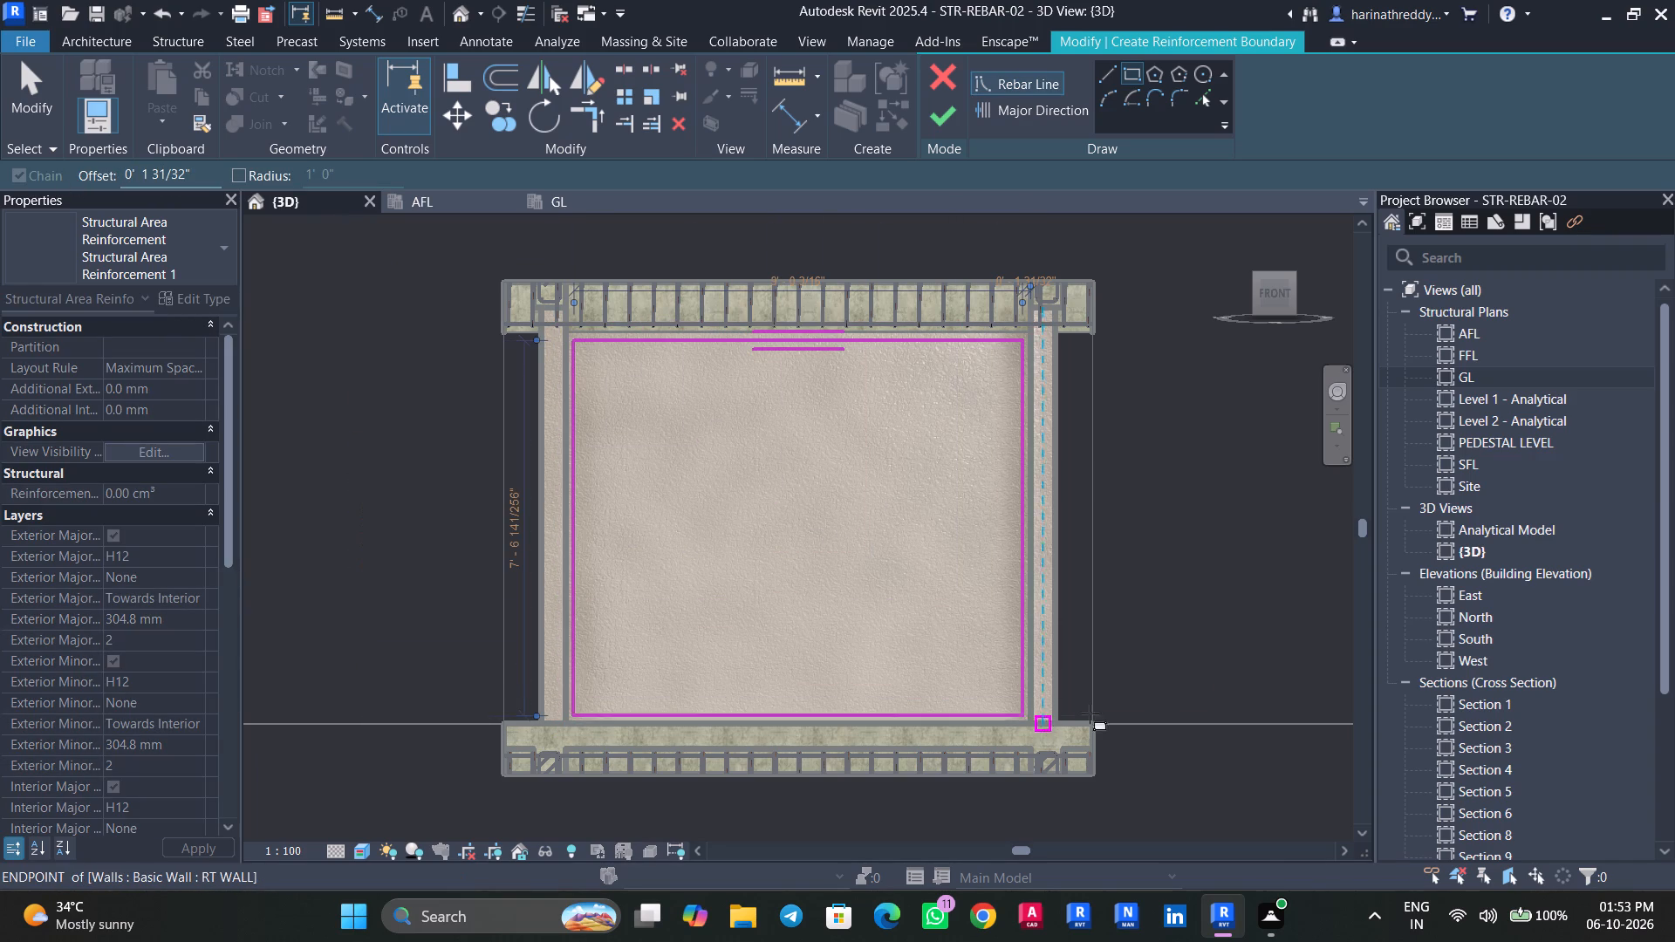
pyautogui.click(950, 120)
# Show the new area reinforcement unobscured in the {3D} view through its view visibility states.
pyautogui.keyDown('shift'); pyautogui.moveTo(1189, 515); pyautogui.dragTo(1250, 562, button='middle'); pyautogui.keyUp('shift')
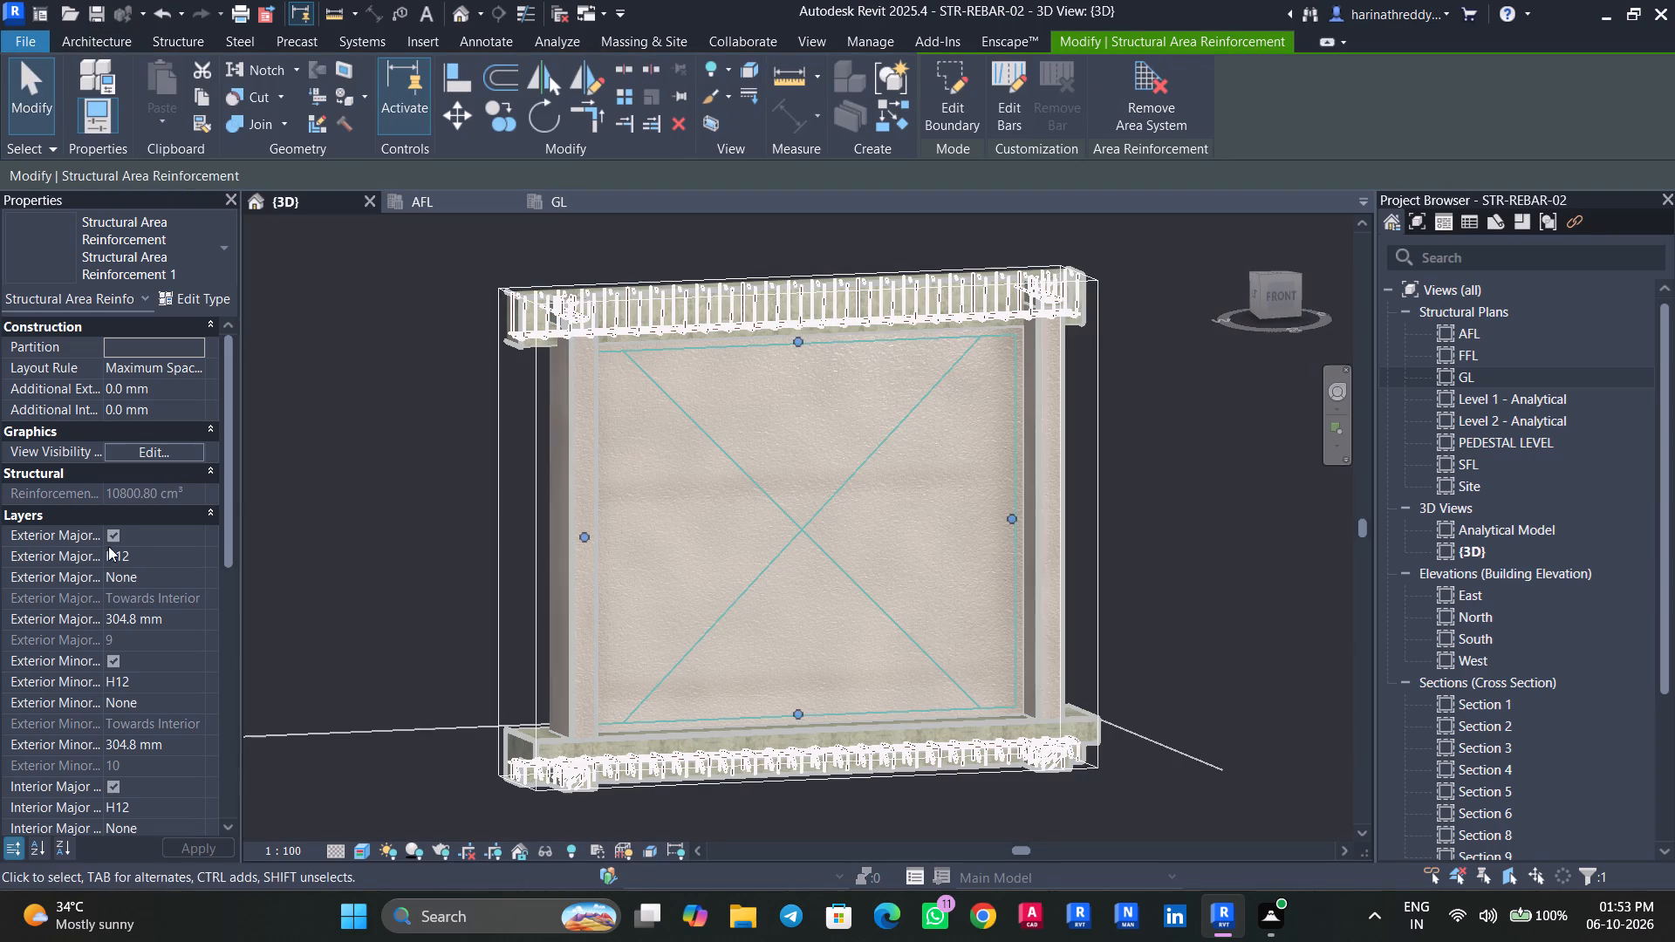
pyautogui.click(183, 459)
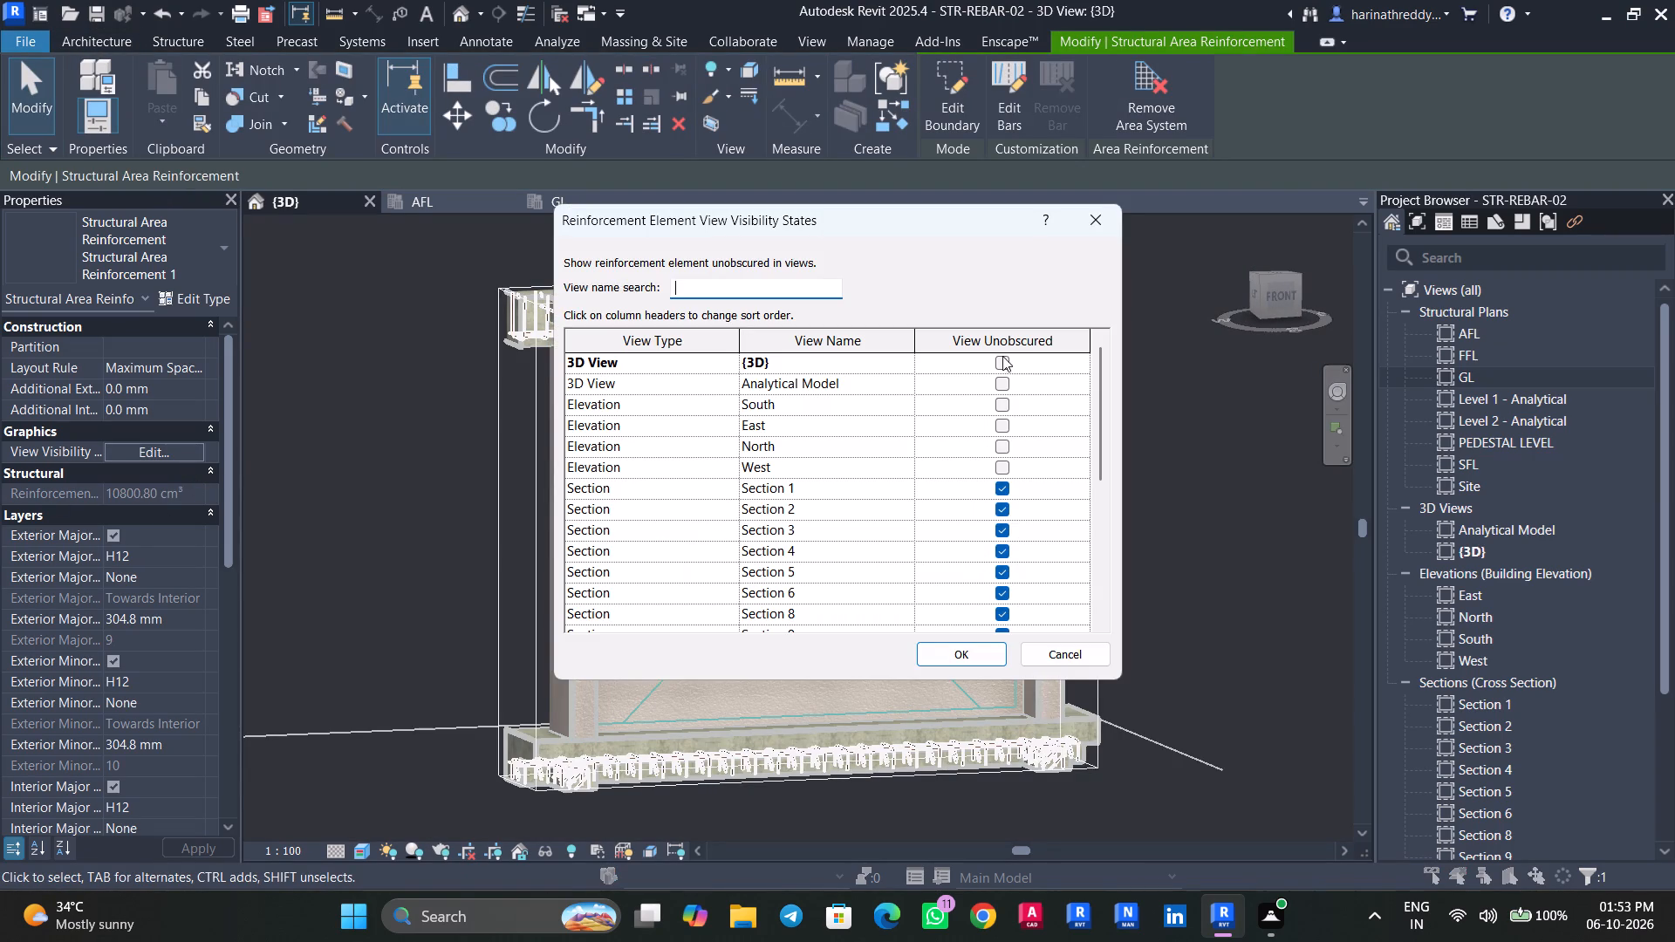
pyautogui.click(1002, 358)
pyautogui.click(981, 652)
pyautogui.press('Escape')
pyautogui.press('Escape')
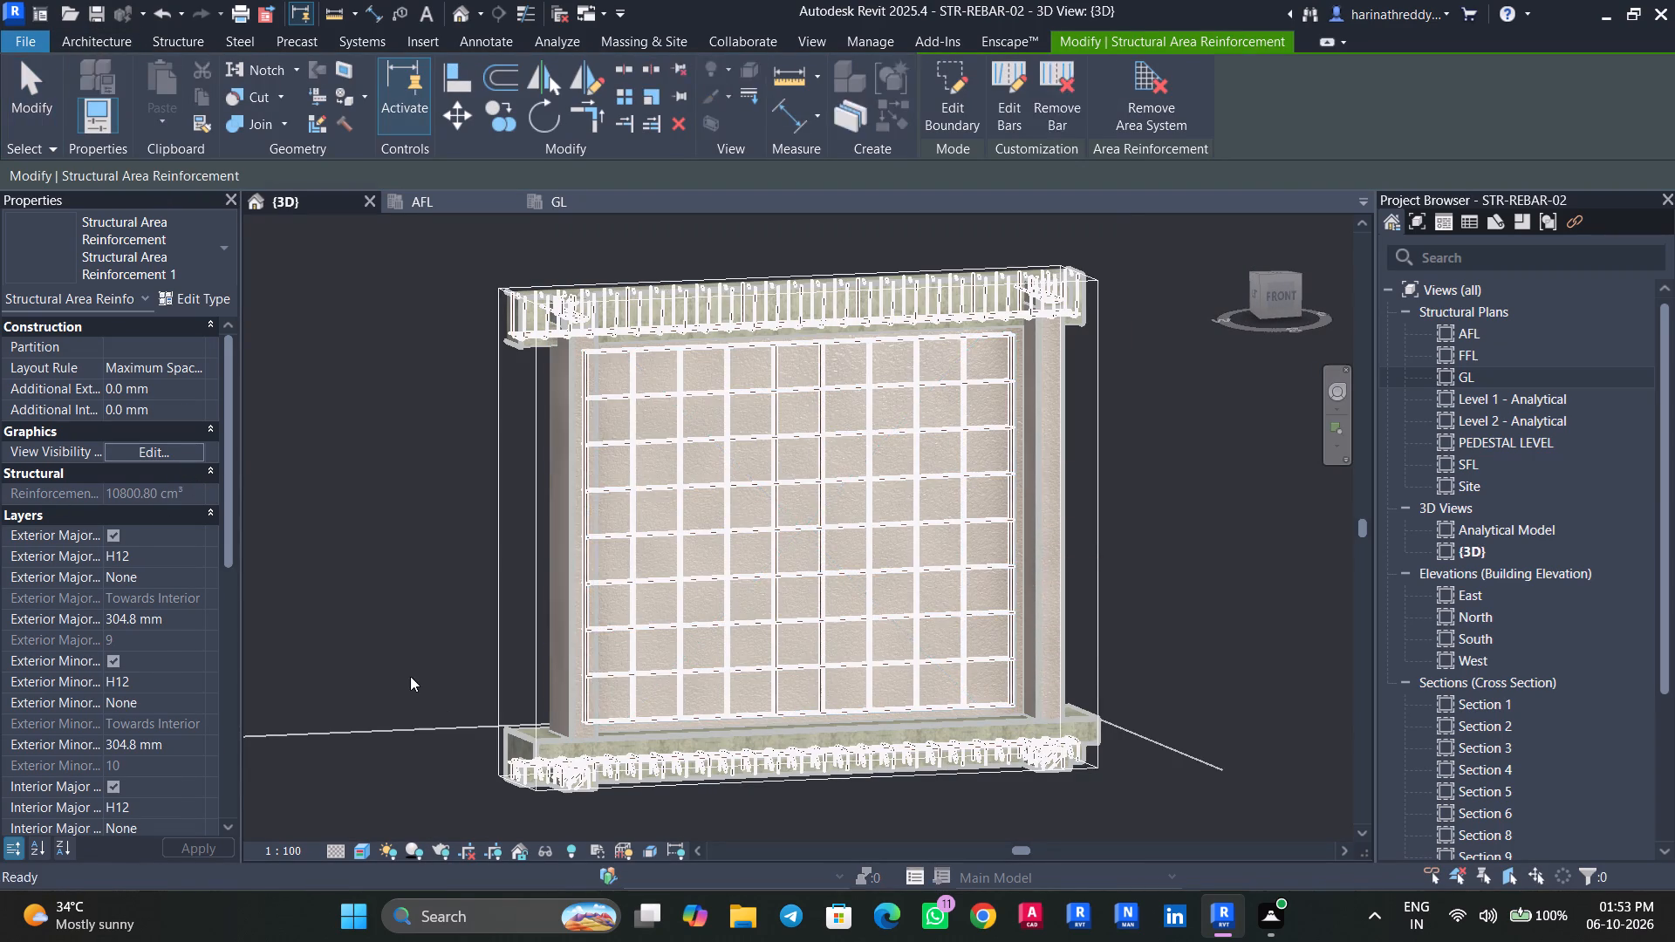
# Turn off the 3D view's section box to show the whole building.
pyautogui.keyDown('shift'); pyautogui.moveTo(411, 676); pyautogui.dragTo(691, 709, button='middle'); pyautogui.keyUp('shift')
pyautogui.click(113, 722)
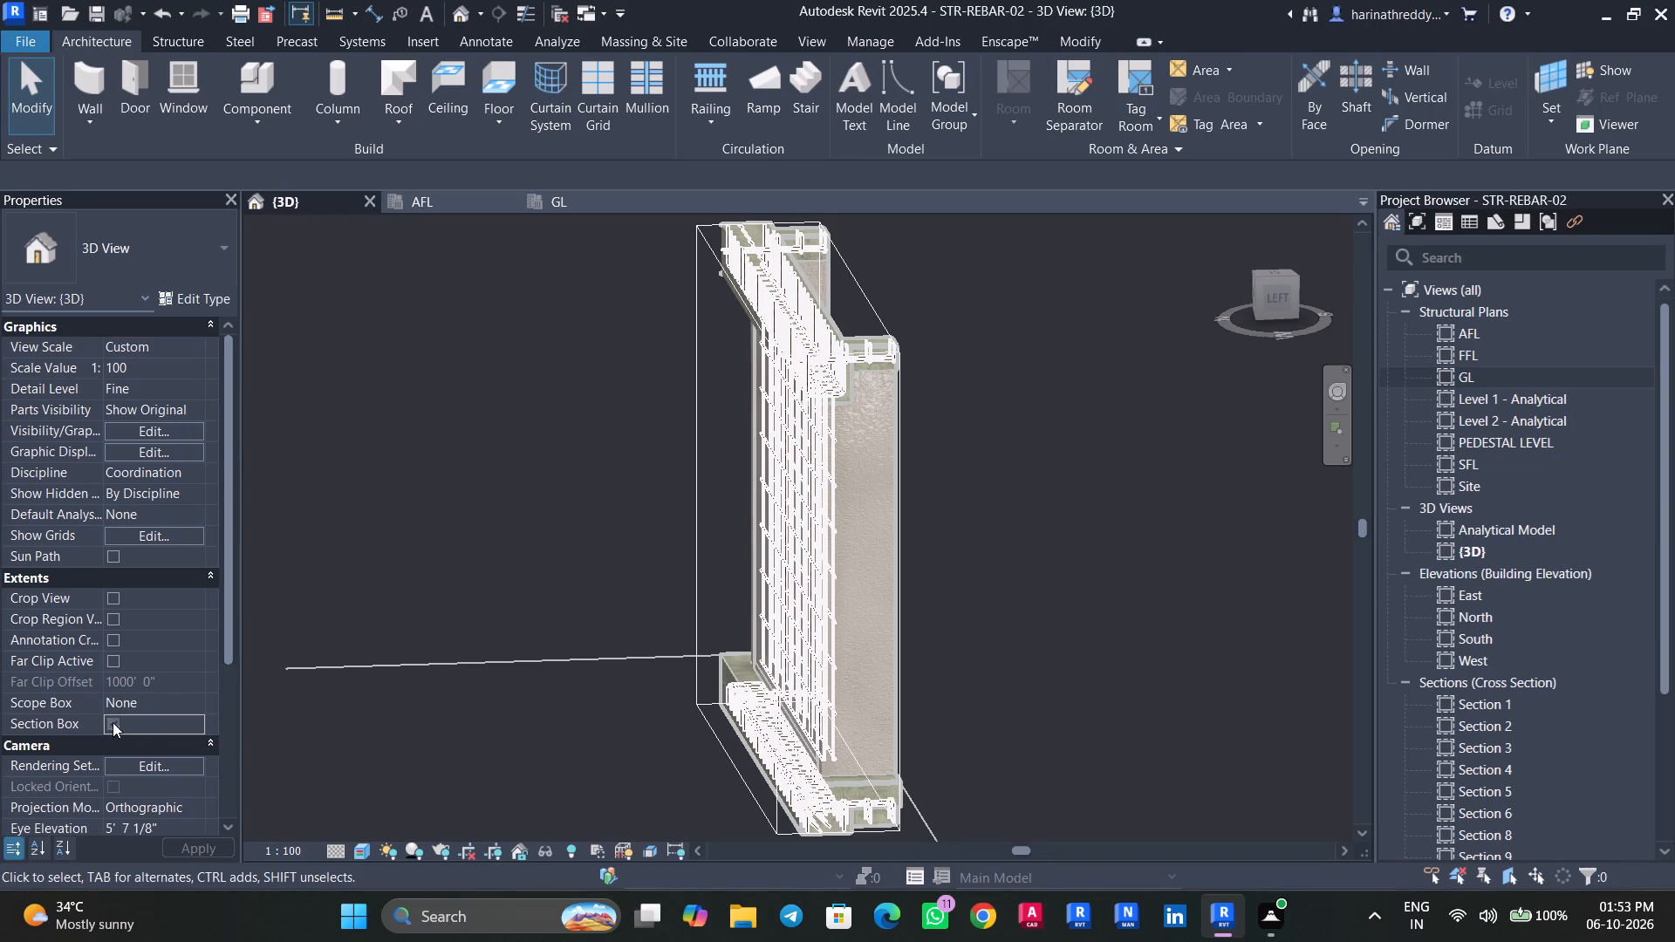
# Examine the reinforced RT walls between GL and FFL from several angles in the full 3D model.
pyautogui.scroll(-5, 577, 667)
pyautogui.keyDown('shift'); pyautogui.moveTo(578, 668); pyautogui.dragTo(656, 665, button='middle'); pyautogui.keyUp('shift')
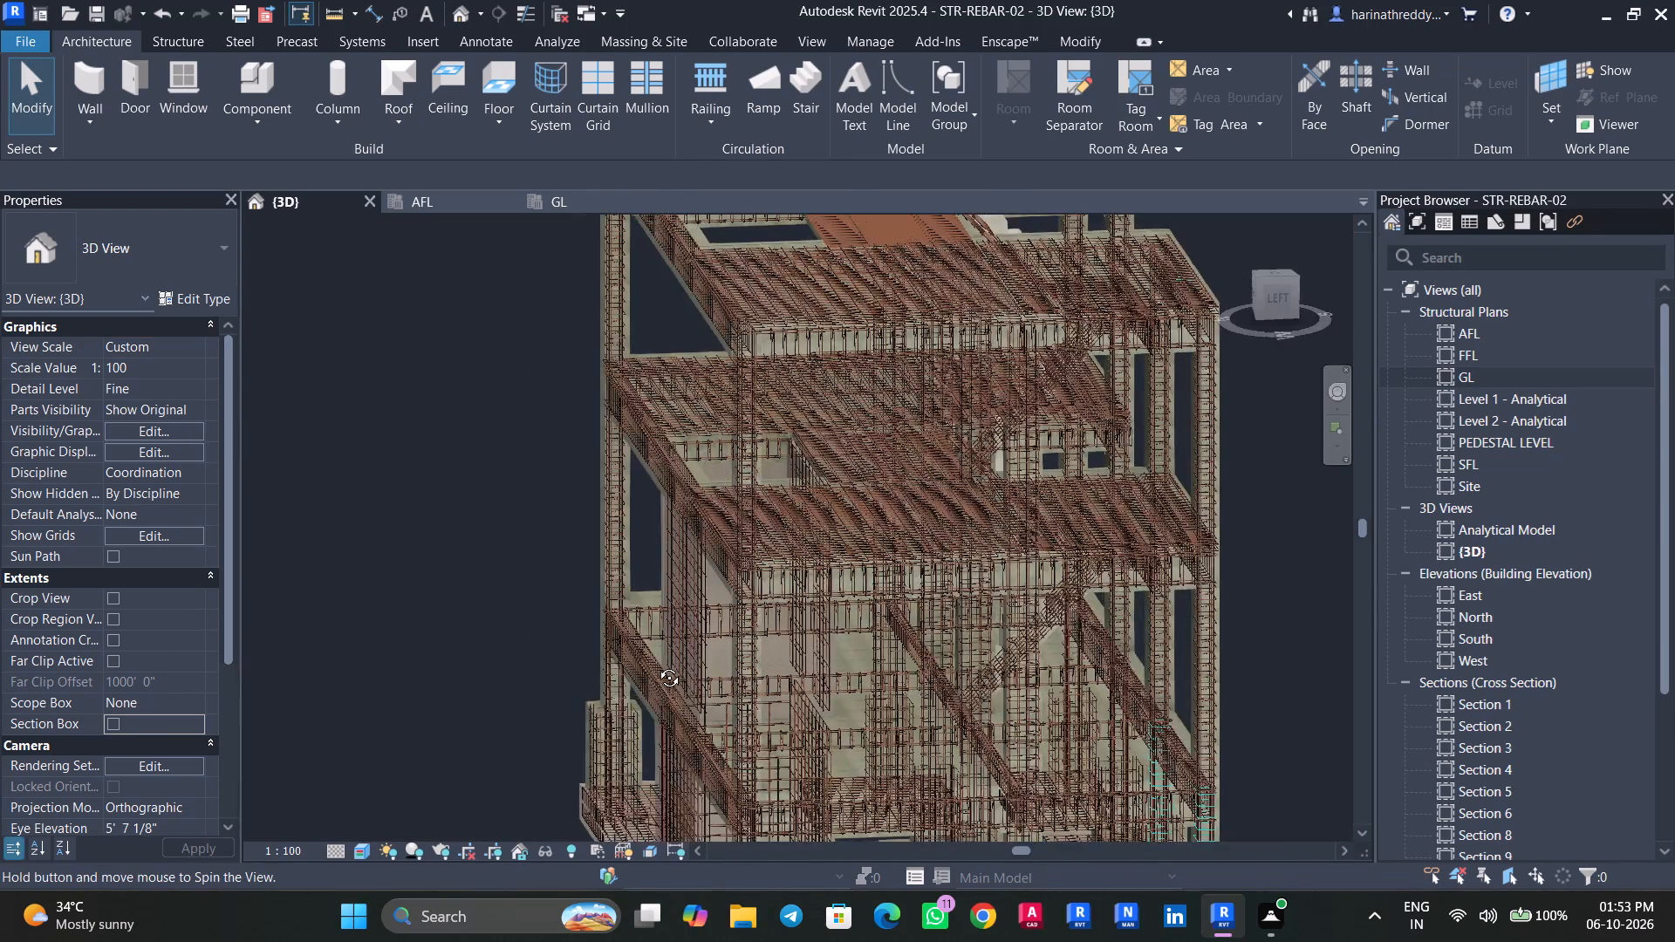
pyautogui.keyDown('shift'); pyautogui.moveTo(656, 665); pyautogui.dragTo(1059, 630, button='middle'); pyautogui.keyUp('shift')
pyautogui.keyDown('shift'); pyautogui.moveTo(651, 665); pyautogui.dragTo(917, 656, button='middle'); pyautogui.keyUp('shift')
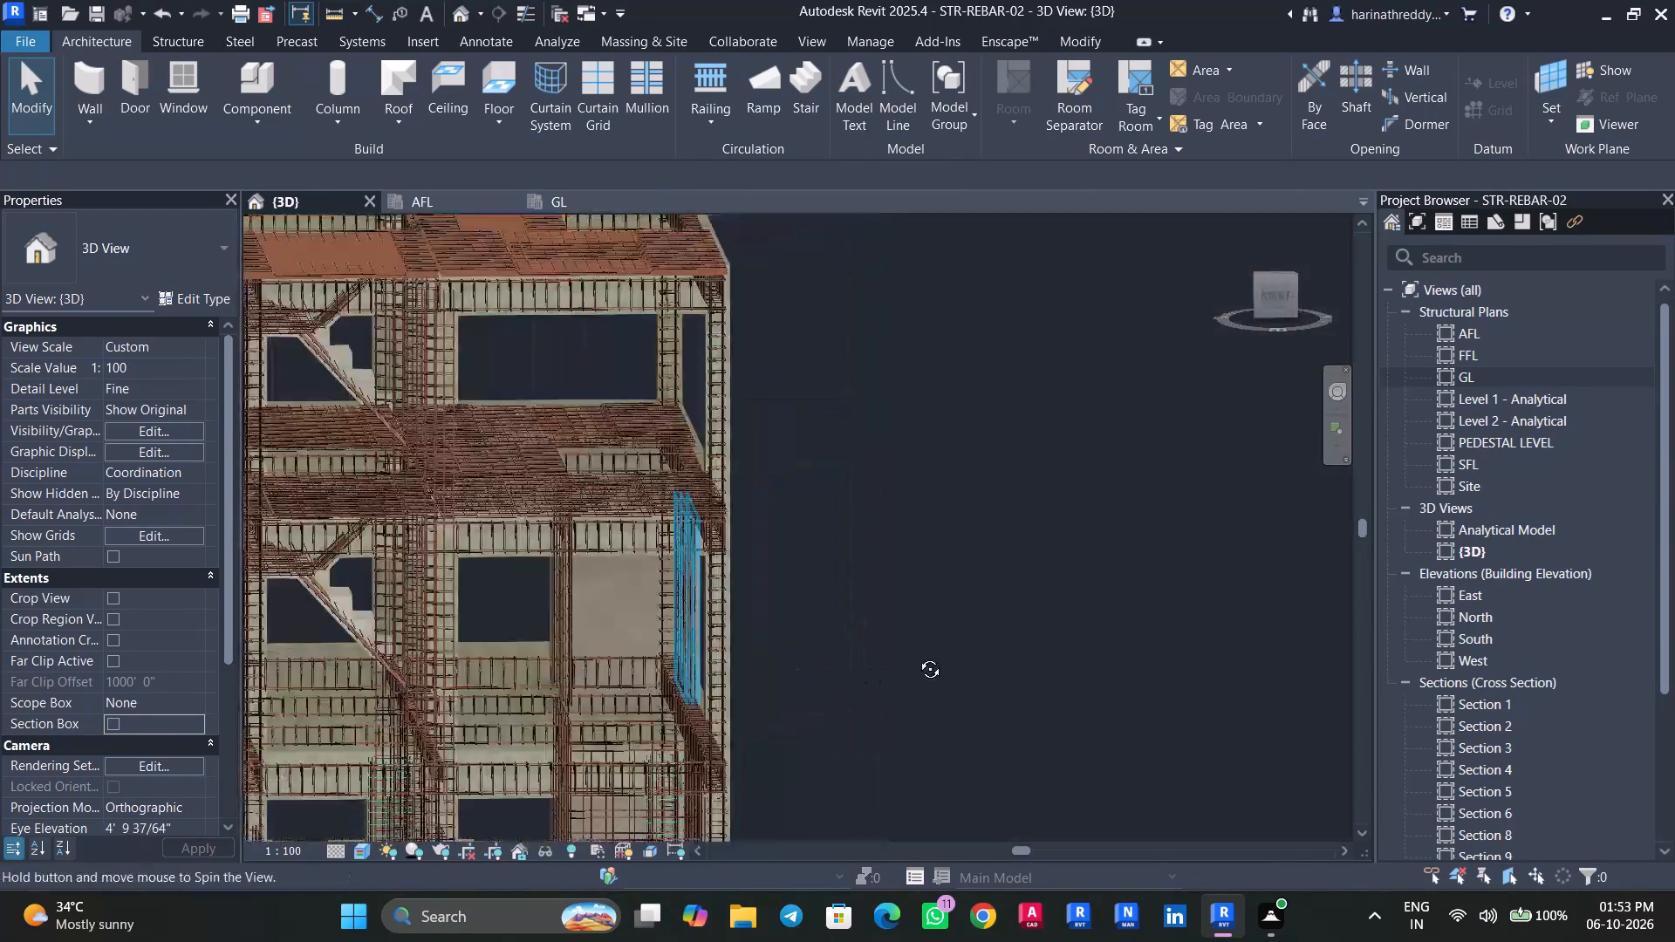
pyautogui.keyDown('shift'); pyautogui.moveTo(917, 656); pyautogui.dragTo(936, 650, button='middle'); pyautogui.keyUp('shift')
pyautogui.scroll(3, 632, 611)
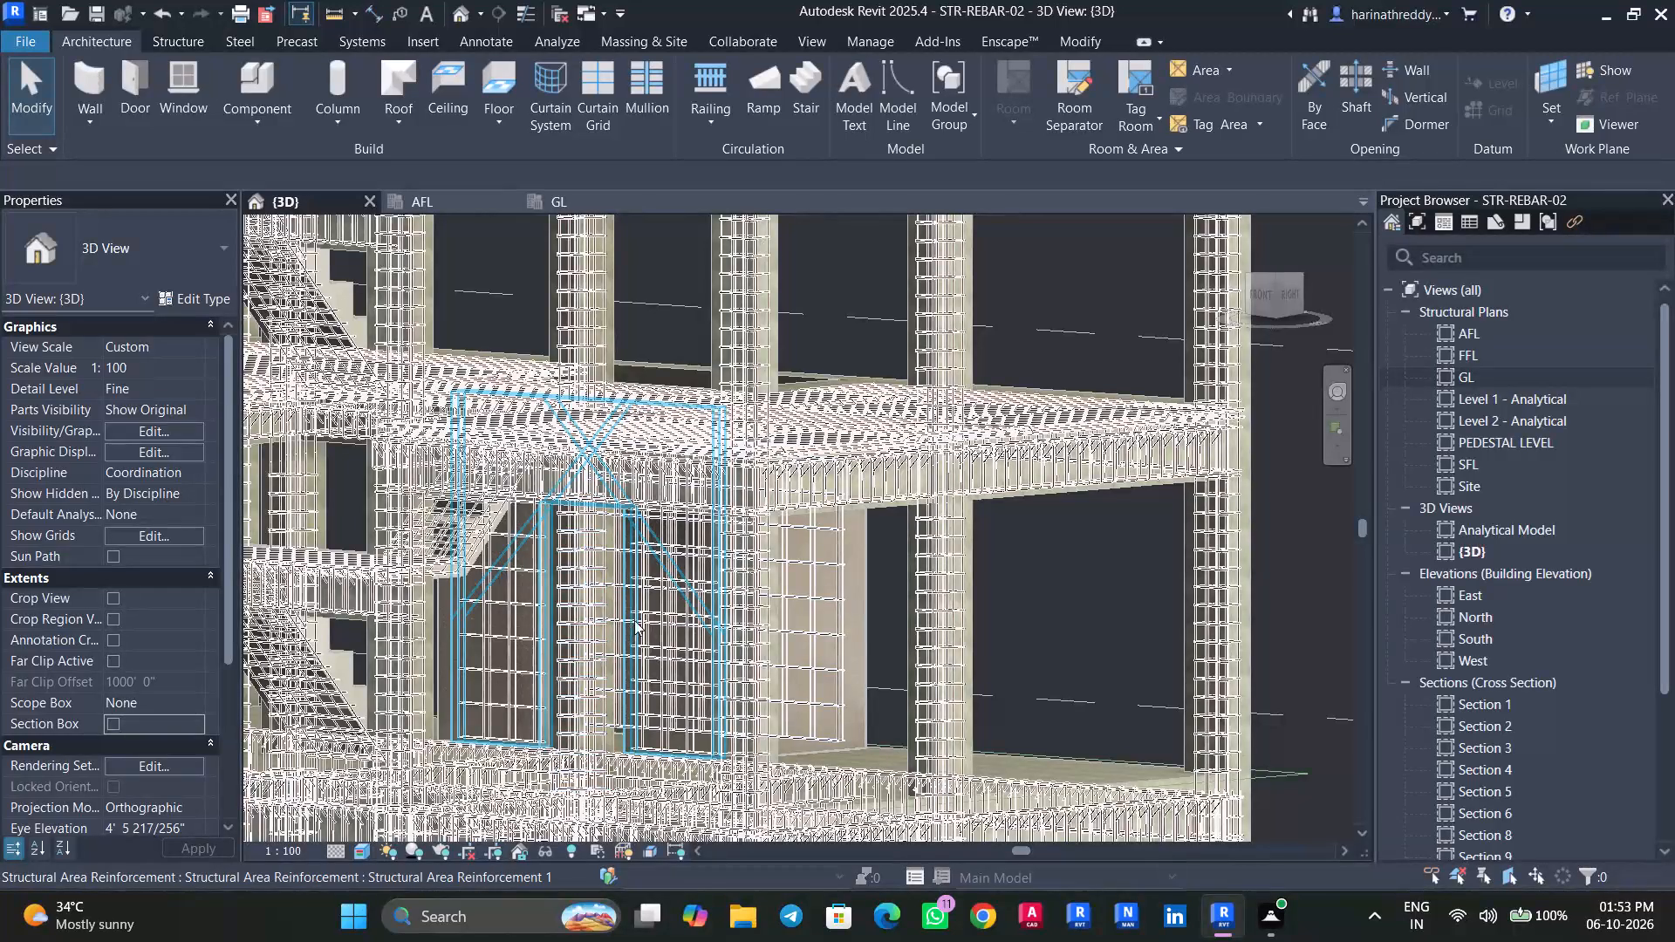
pyautogui.scroll(5, 727, 645)
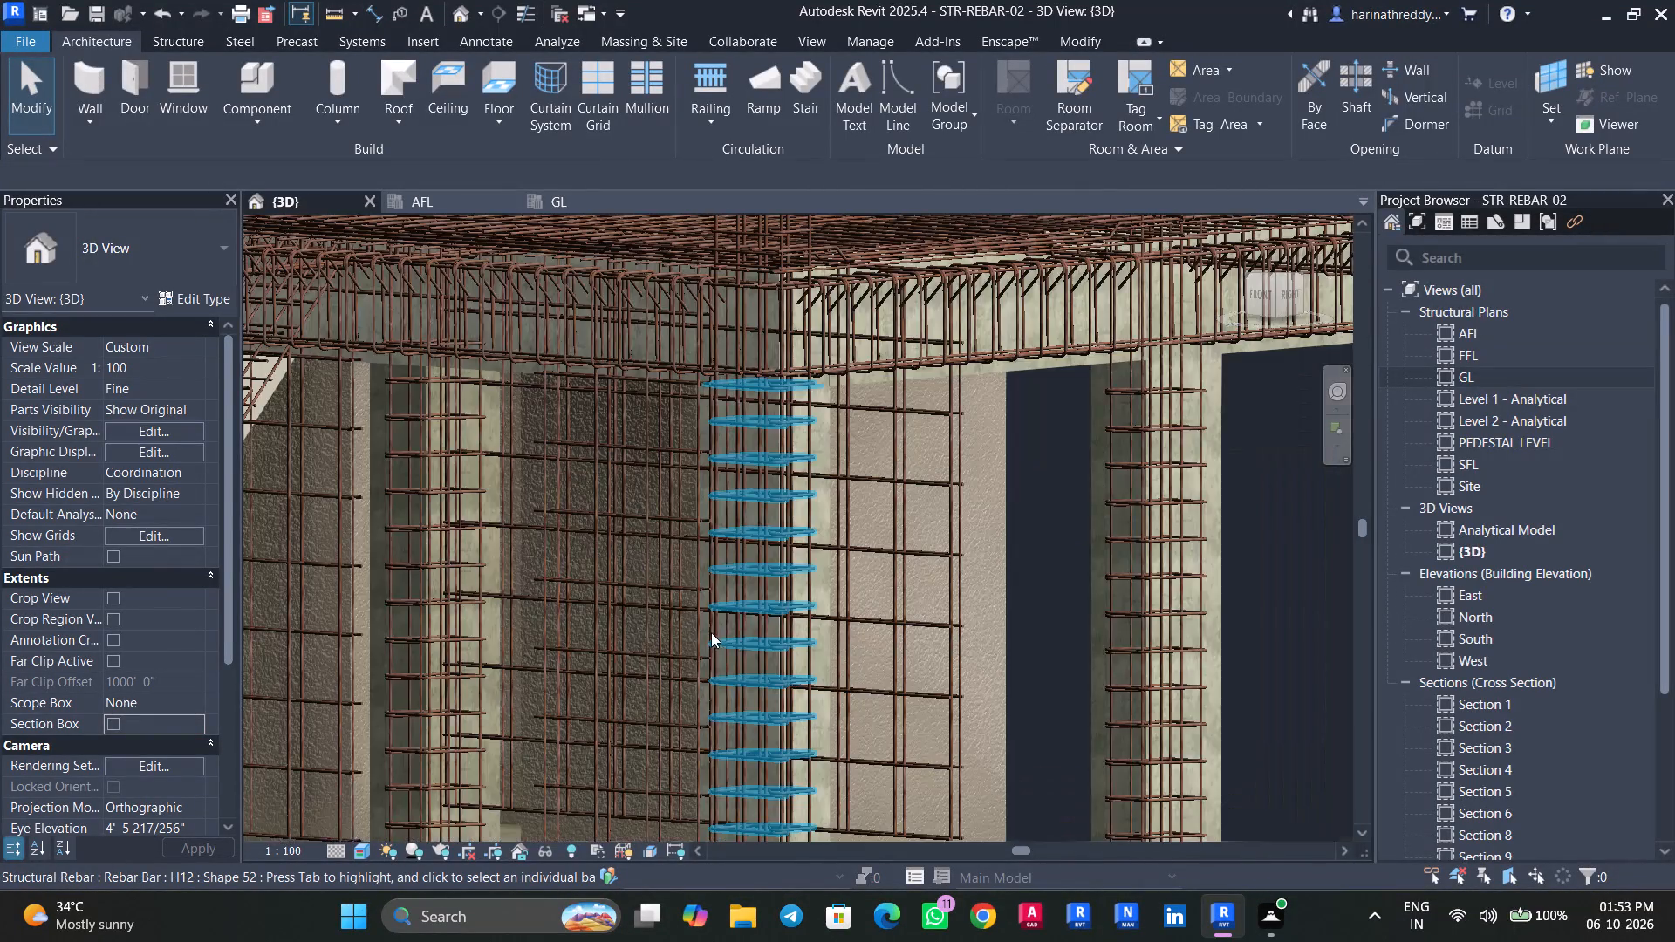
pyautogui.keyDown('shift'); pyautogui.moveTo(717, 633); pyautogui.dragTo(756, 608, button='middle'); pyautogui.keyUp('shift')
pyautogui.scroll(-3, 756, 608)
pyautogui.keyDown('shift'); pyautogui.moveTo(749, 619); pyautogui.dragTo(727, 640, button='middle'); pyautogui.keyUp('shift')
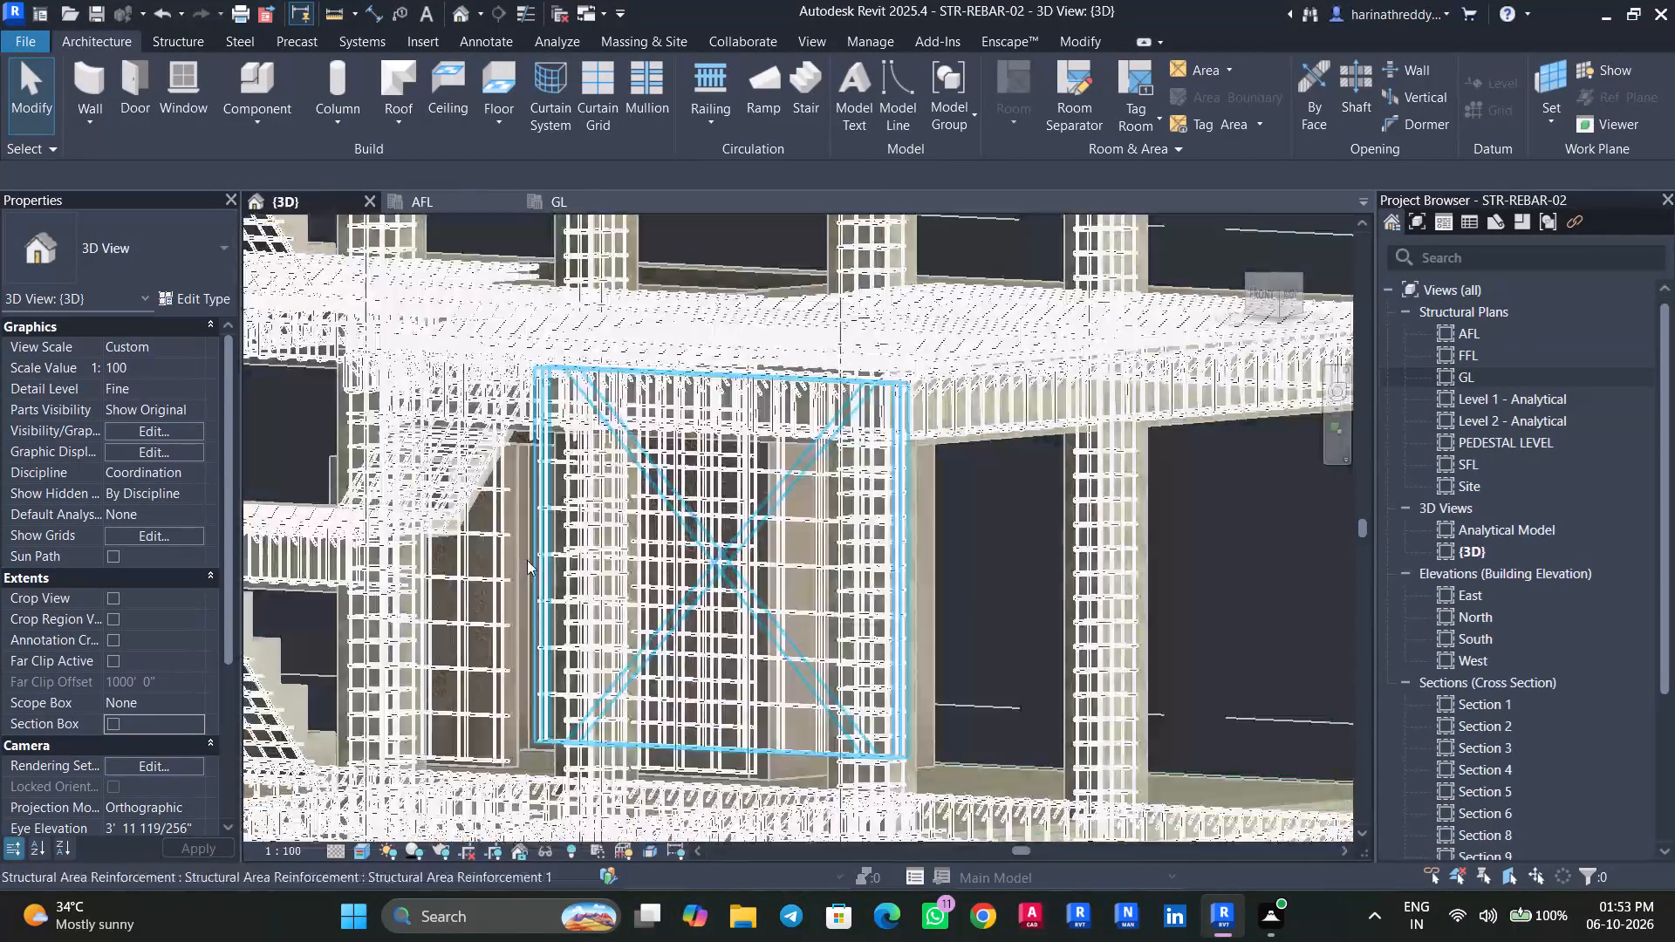
# Select the area reinforcement of the wall with the door opening and isolate it with a selection box.
pyautogui.scroll(2, 527, 560)
pyautogui.click(513, 548)
pyautogui.scroll(4, 513, 548)
pyautogui.press('Escape')
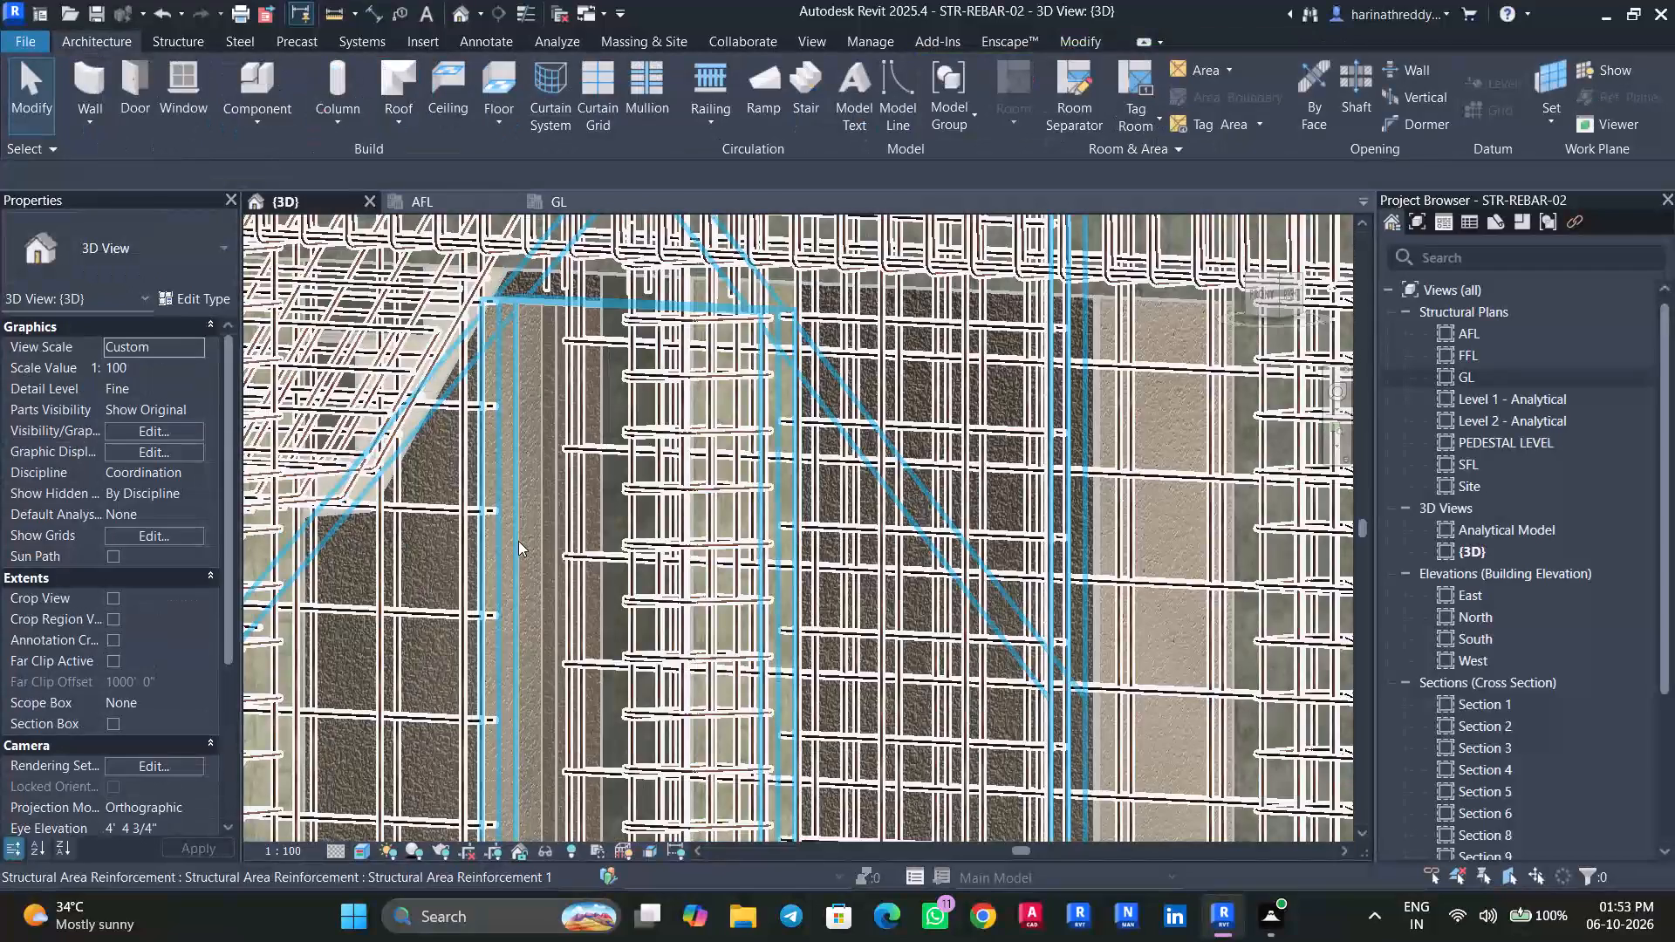
pyautogui.click(518, 541)
pyautogui.scroll(-2, 518, 541)
pyautogui.scroll(1, 518, 541)
pyautogui.scroll(-3, 518, 541)
pyautogui.click(710, 132)
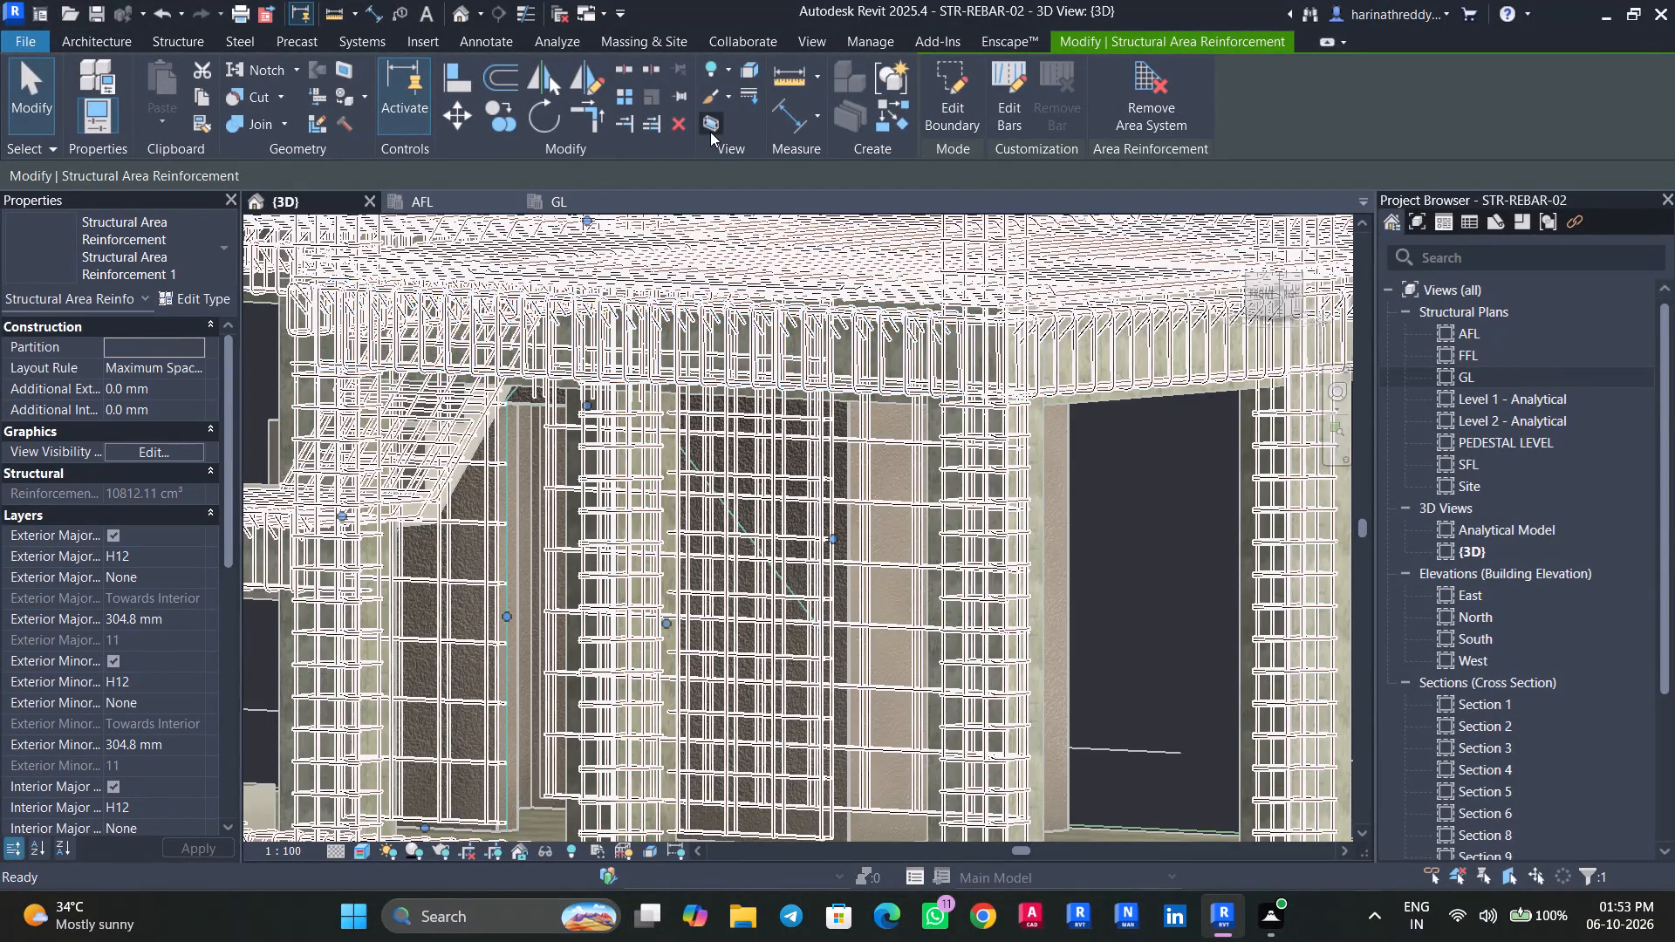
# From the front, pull the area reinforcement's top and both outer side boundary edges slightly inward from the wall edges.
pyautogui.keyDown('shift'); pyautogui.moveTo(963, 641); pyautogui.dragTo(935, 679, button='middle'); pyautogui.keyUp('shift')
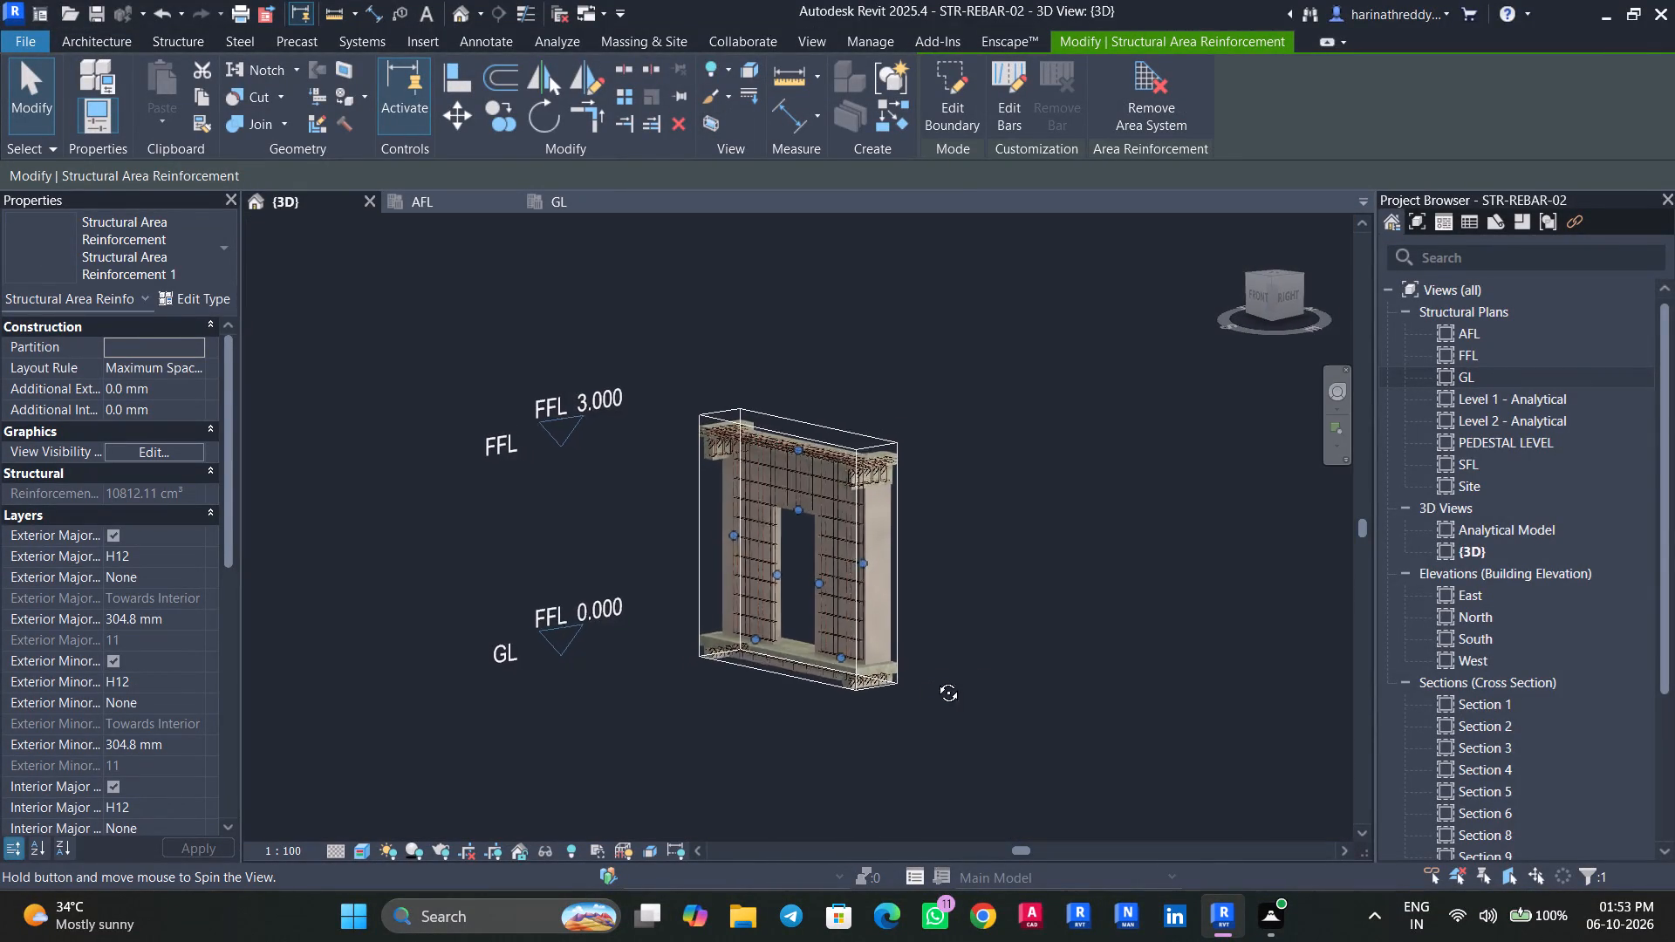
pyautogui.keyDown('shift'); pyautogui.moveTo(935, 679); pyautogui.dragTo(1046, 626, button='middle'); pyautogui.keyUp('shift')
pyautogui.click(1262, 299)
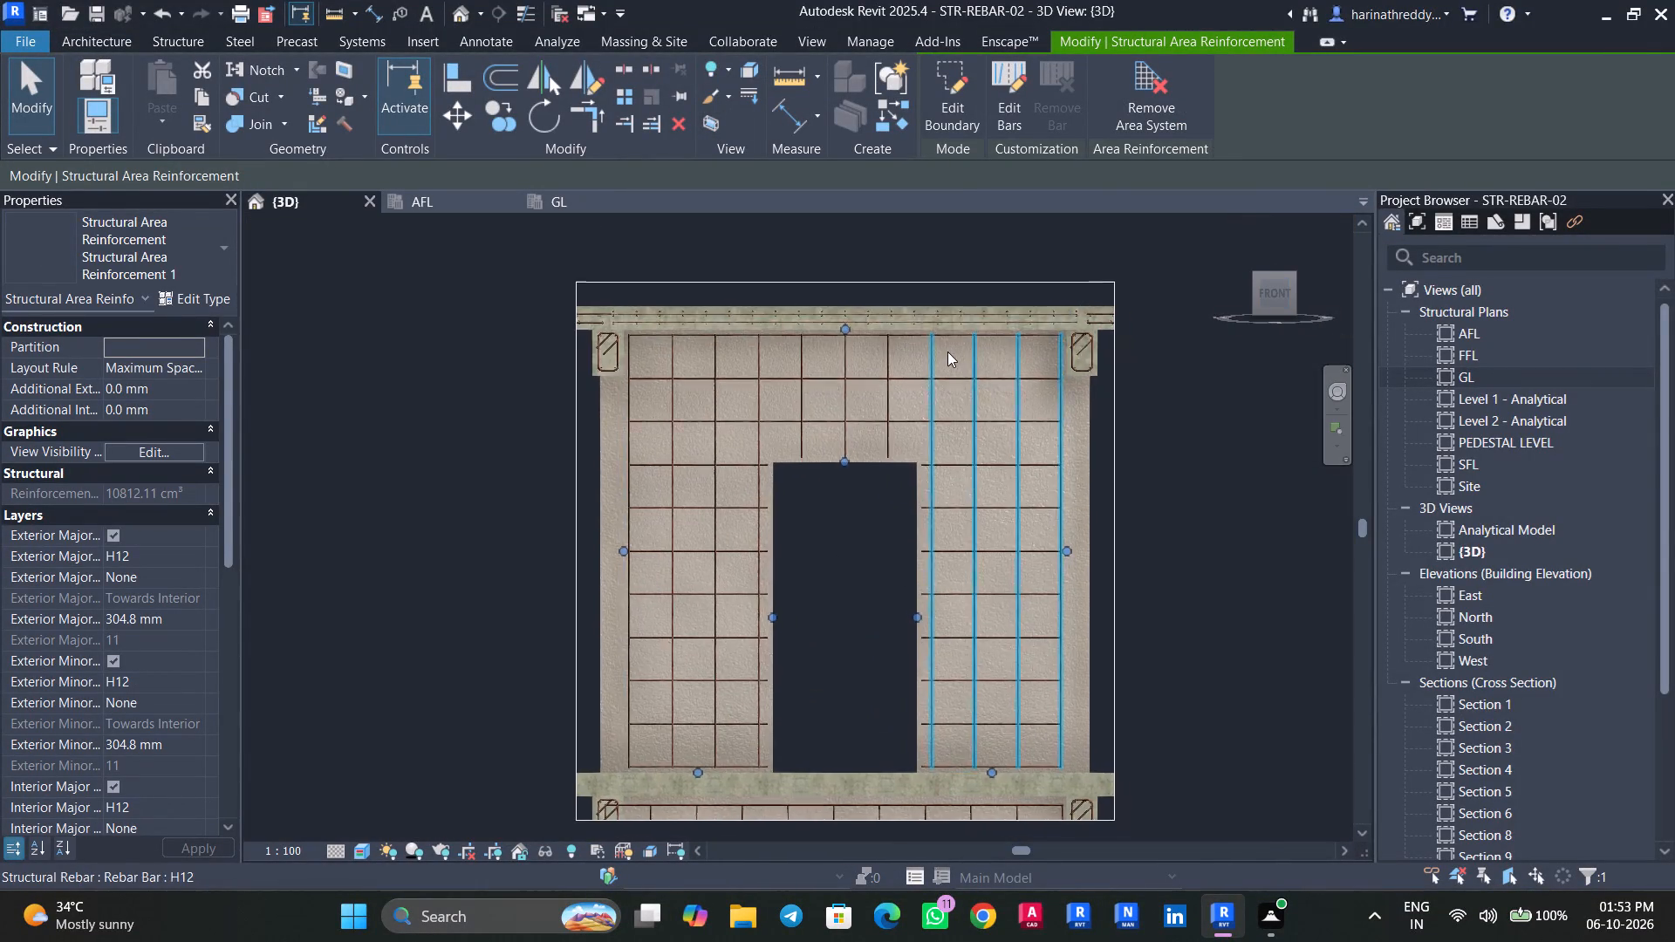
pyautogui.scroll(4, 890, 317)
pyautogui.moveTo(784, 279); pyautogui.dragTo(790, 450, button='middle')
pyautogui.moveTo(802, 311); pyautogui.dragTo(801, 328)
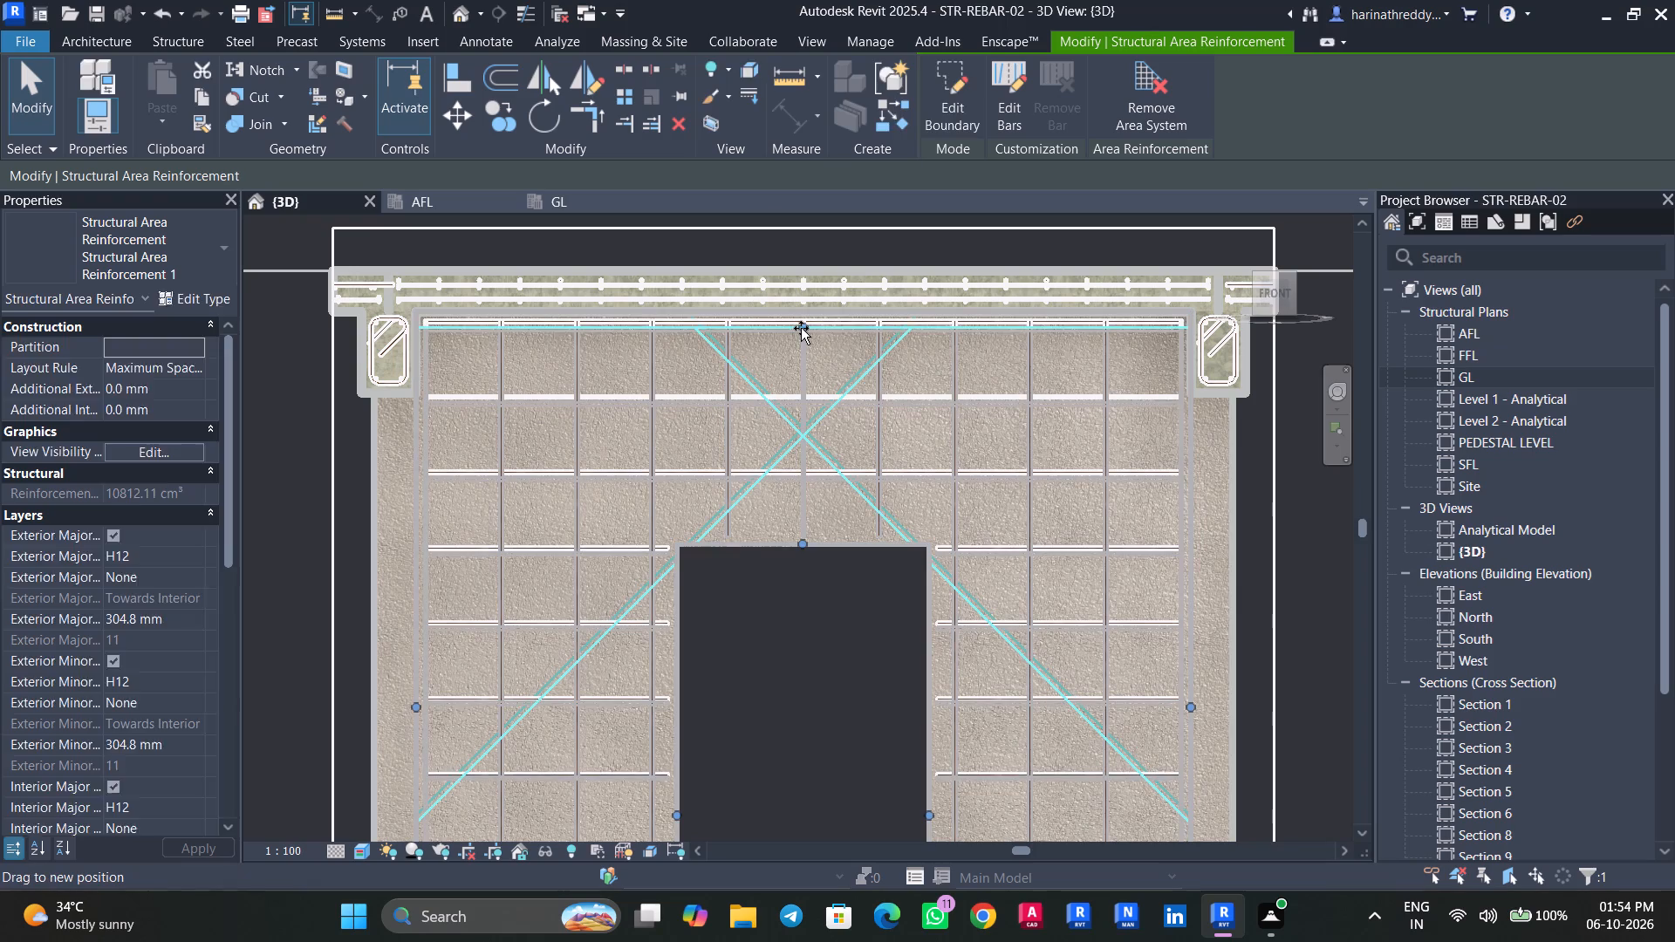
pyautogui.moveTo(801, 328); pyautogui.dragTo(803, 337)
pyautogui.moveTo(415, 708); pyautogui.dragTo(431, 709)
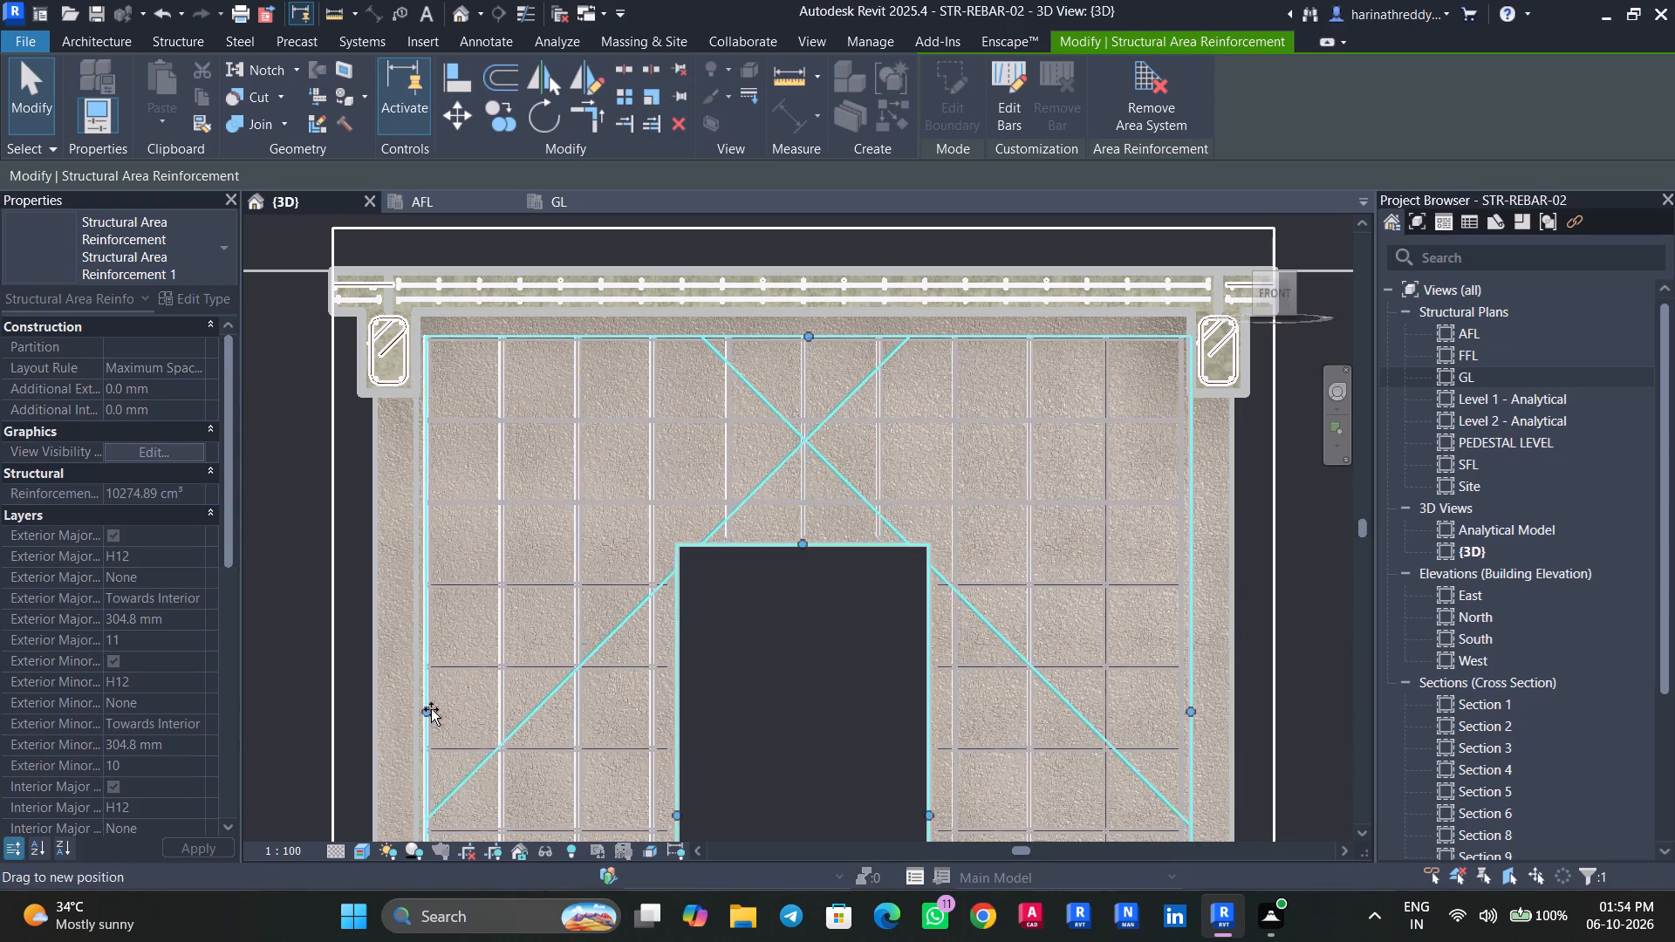
pyautogui.moveTo(431, 709); pyautogui.dragTo(432, 707)
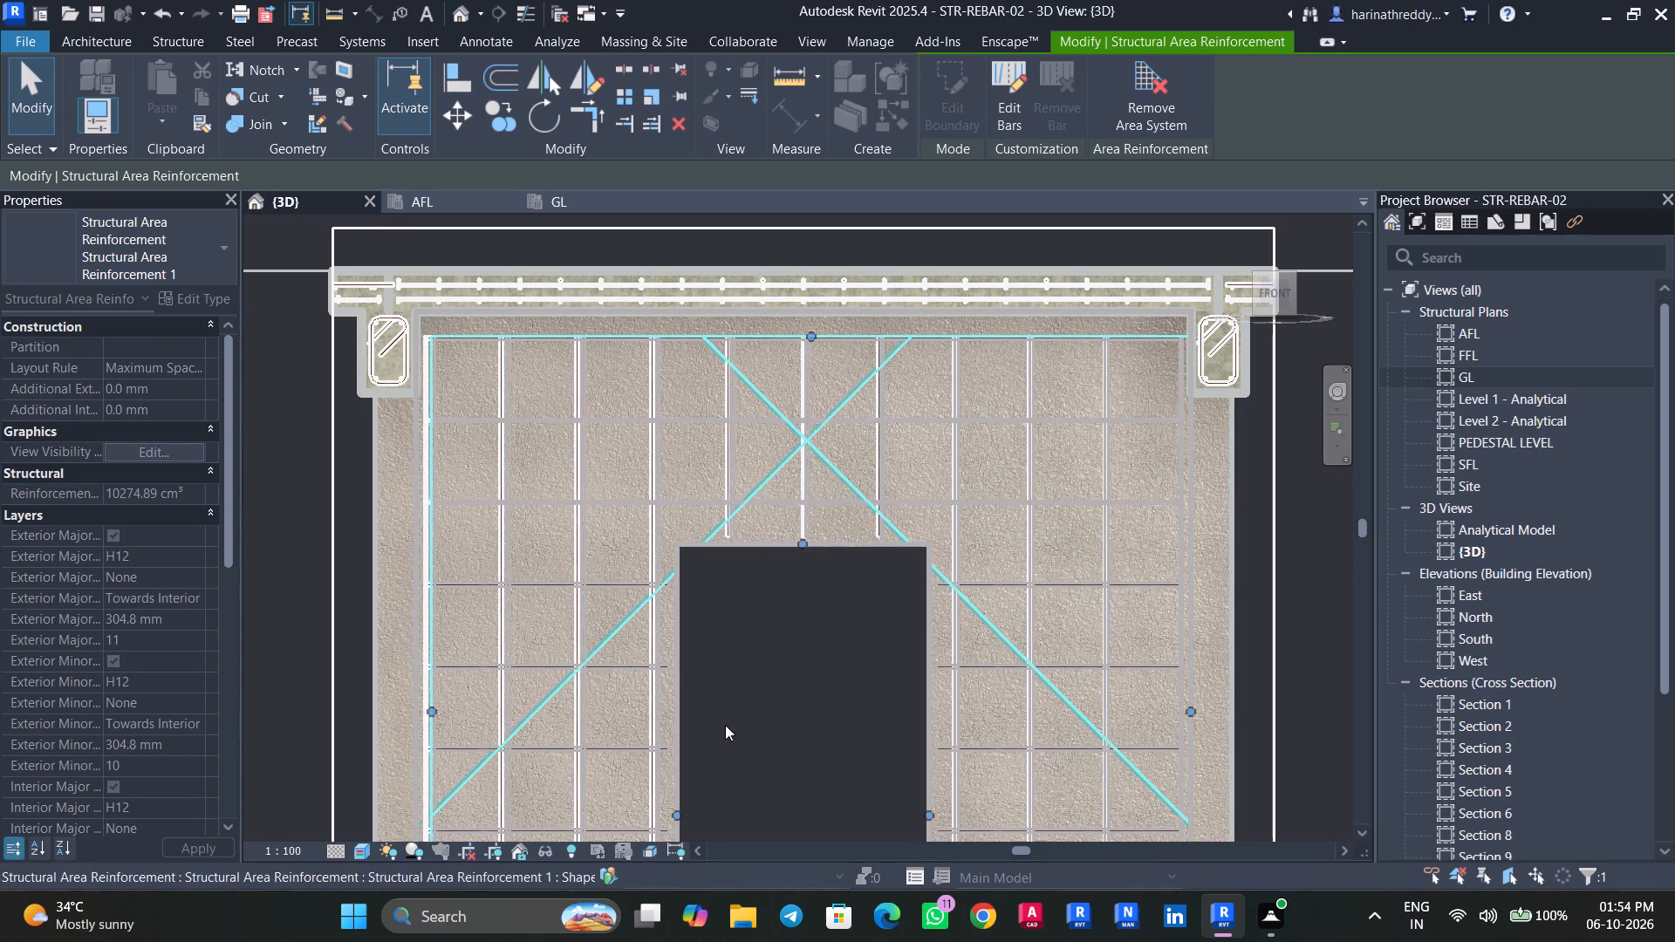
pyautogui.moveTo(770, 721); pyautogui.dragTo(536, 566, button='middle')
pyautogui.moveTo(956, 555); pyautogui.dragTo(939, 552)
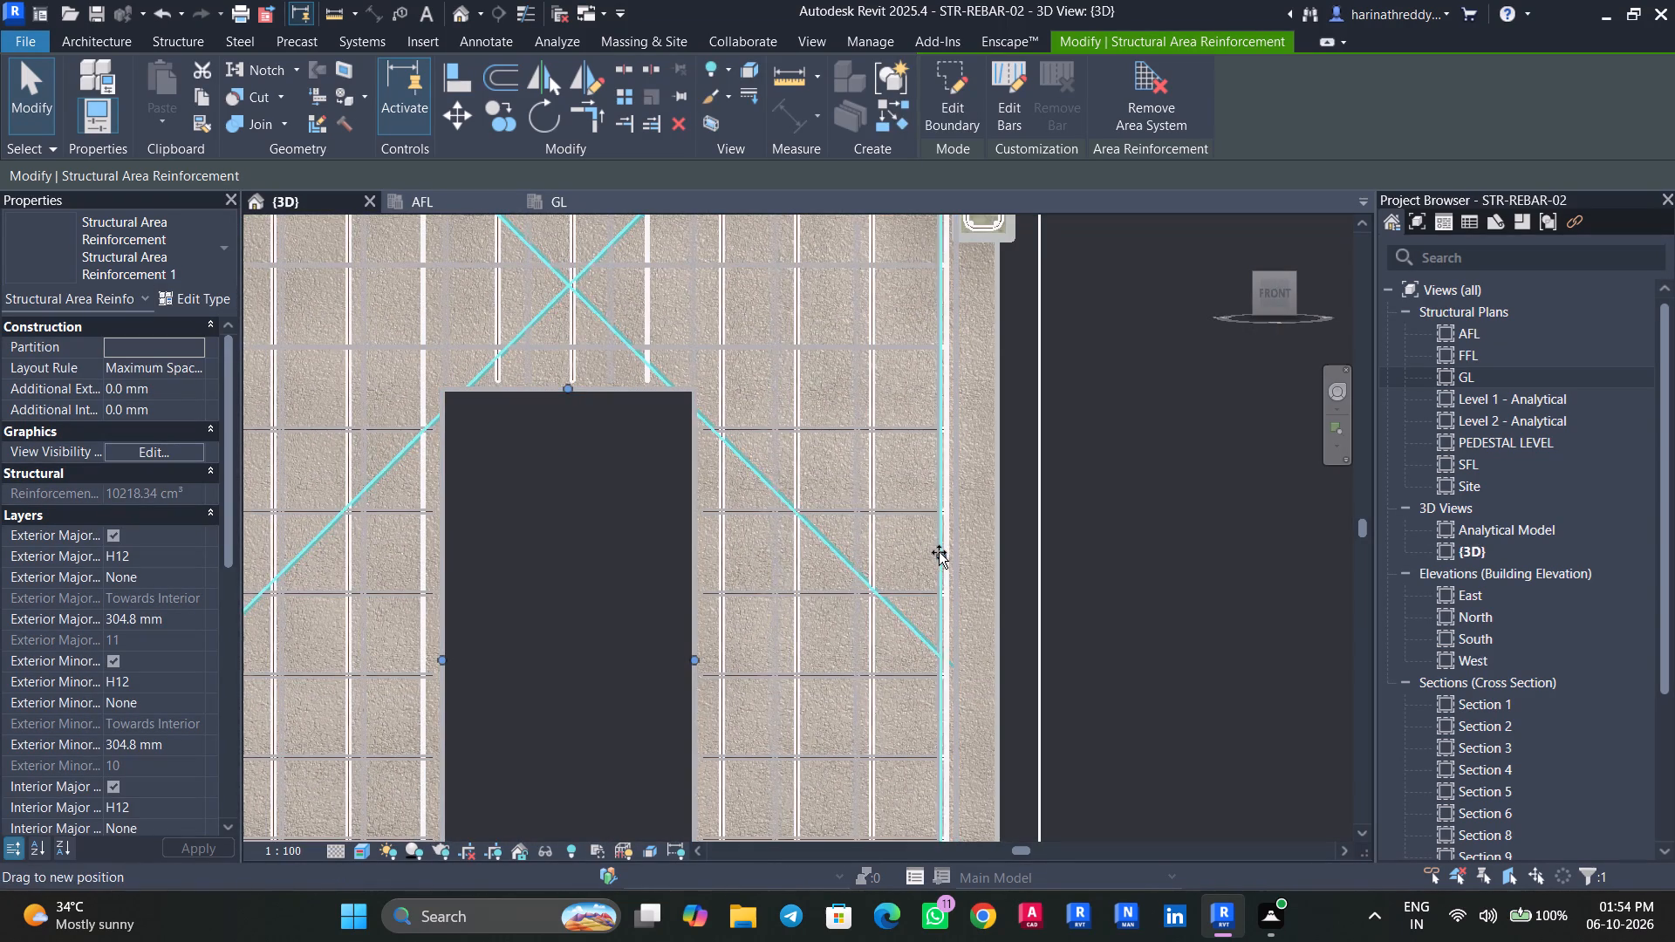
pyautogui.moveTo(939, 552); pyautogui.dragTo(937, 551)
# Raise the area reinforcement's two bottom boundary edges, on both sides of the door opening, slightly above the beam.
pyautogui.moveTo(985, 629); pyautogui.dragTo(1060, 229, button='middle')
pyautogui.scroll(1, 1060, 240)
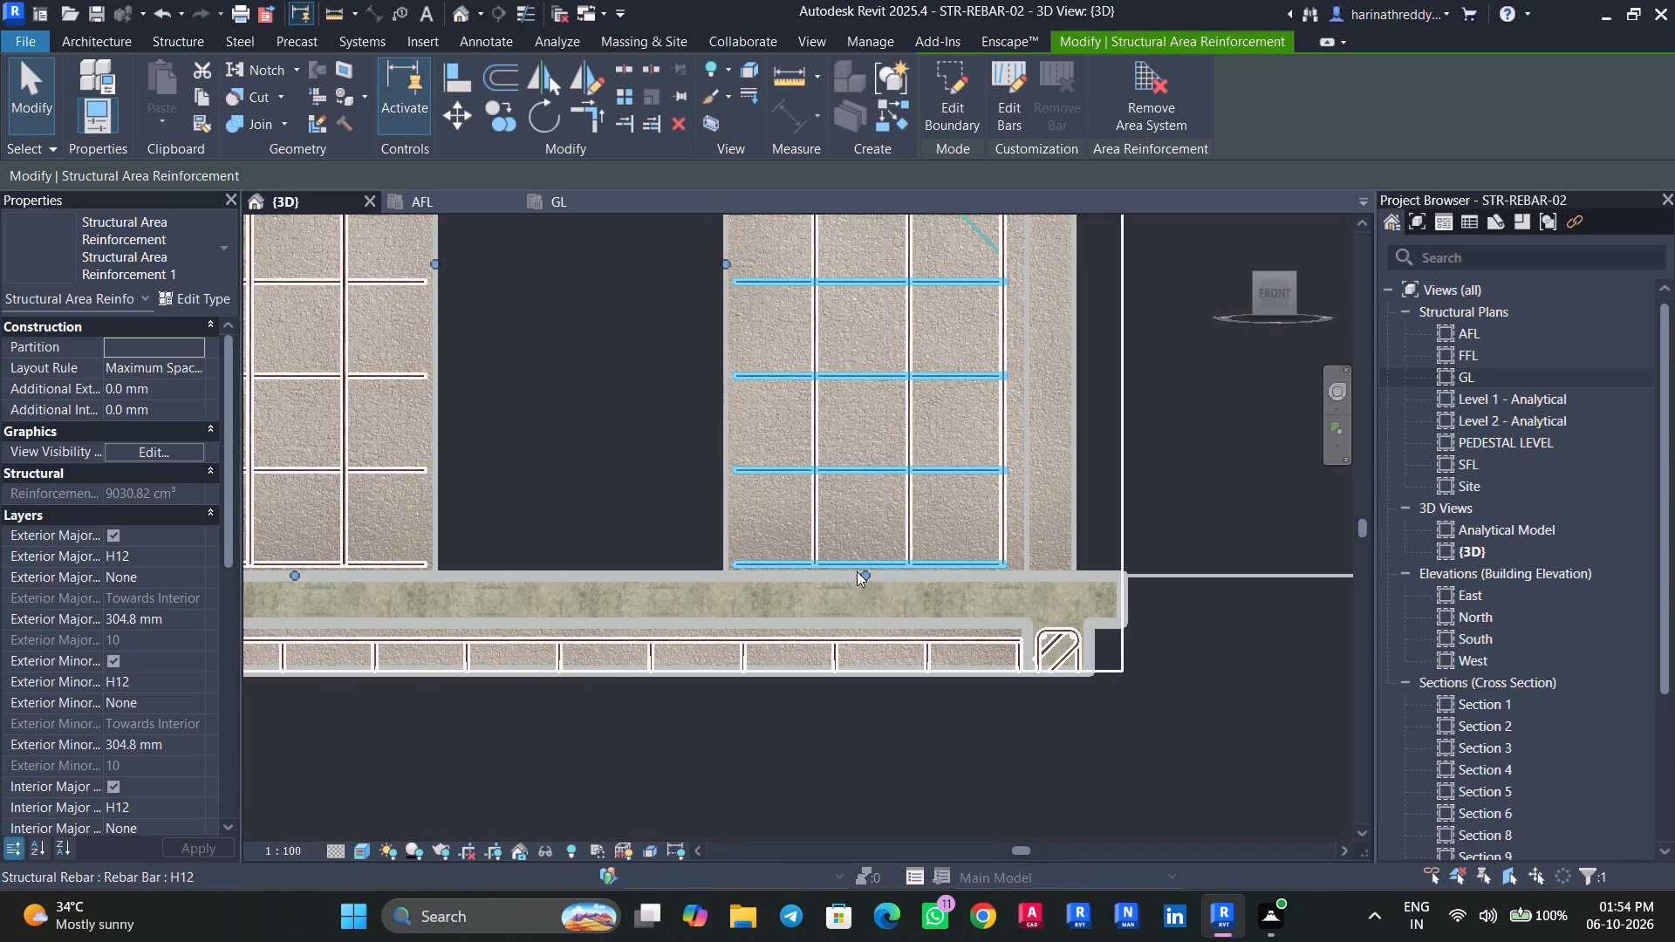
pyautogui.moveTo(864, 571); pyautogui.dragTo(864, 555)
pyautogui.moveTo(597, 514); pyautogui.dragTo(805, 544, button='middle')
pyautogui.moveTo(498, 600); pyautogui.dragTo(500, 580)
# Pull the area reinforcement's boundary edges at both sides and the top of the door opening slightly away from the opening.
pyautogui.moveTo(717, 335); pyautogui.dragTo(741, 613, button='middle')
pyautogui.moveTo(662, 560); pyautogui.dragTo(660, 559)
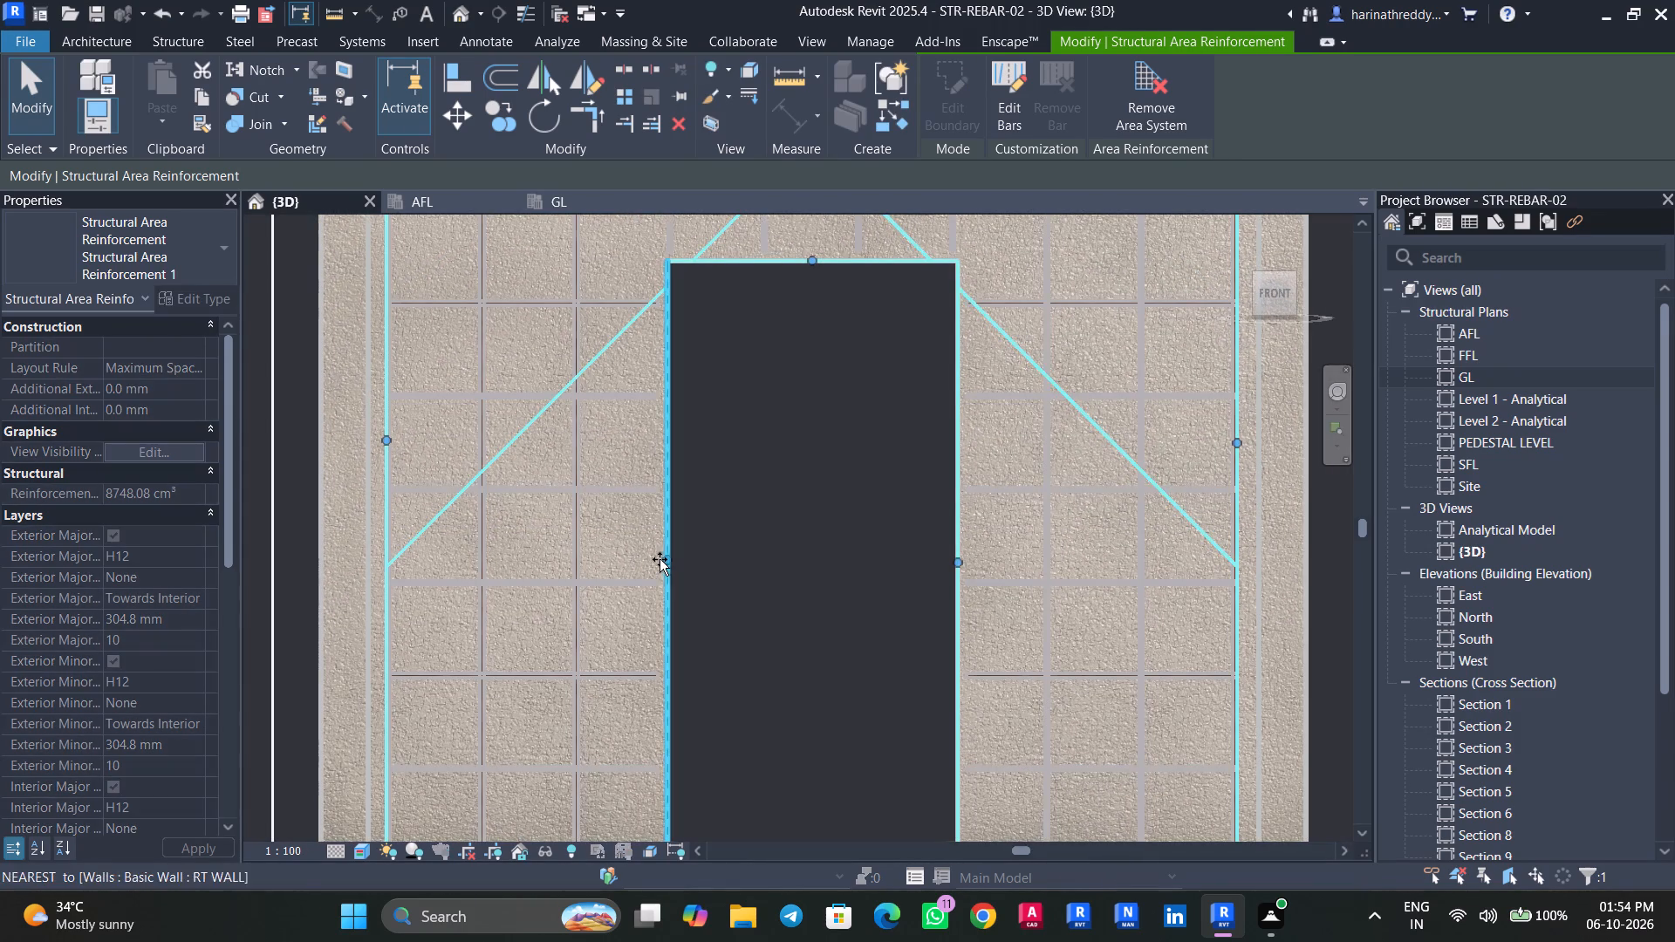
pyautogui.moveTo(660, 559); pyautogui.dragTo(654, 559)
pyautogui.moveTo(750, 372); pyautogui.dragTo(732, 590, button='middle')
pyautogui.scroll(1, 733, 588)
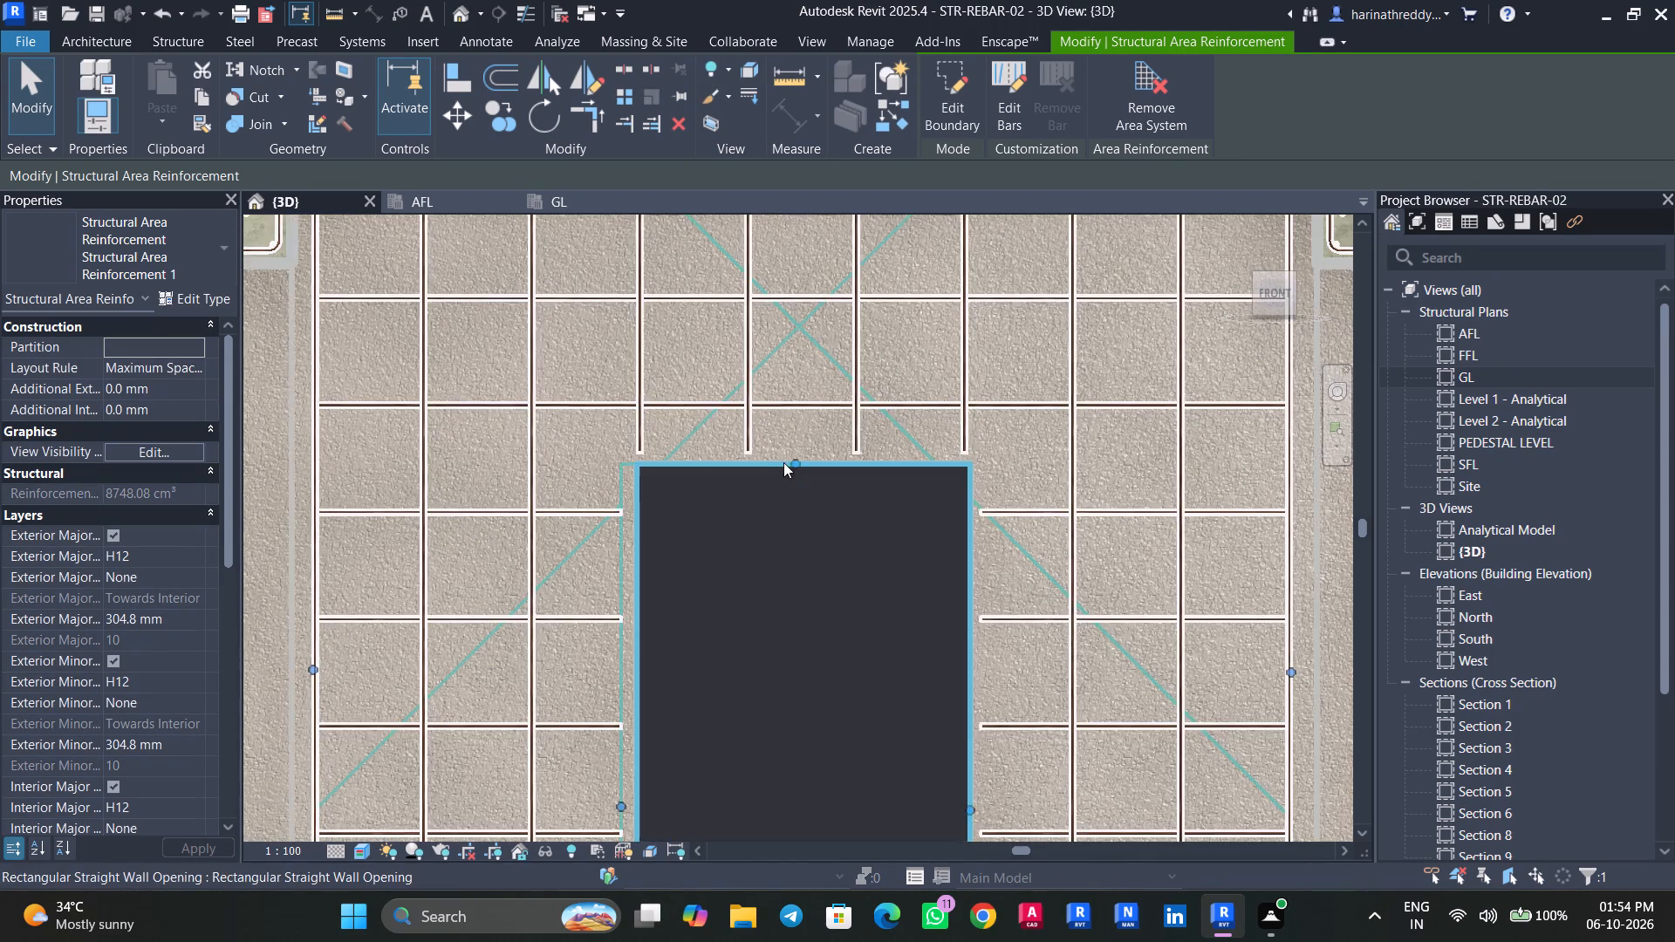
pyautogui.moveTo(796, 455); pyautogui.dragTo(793, 442)
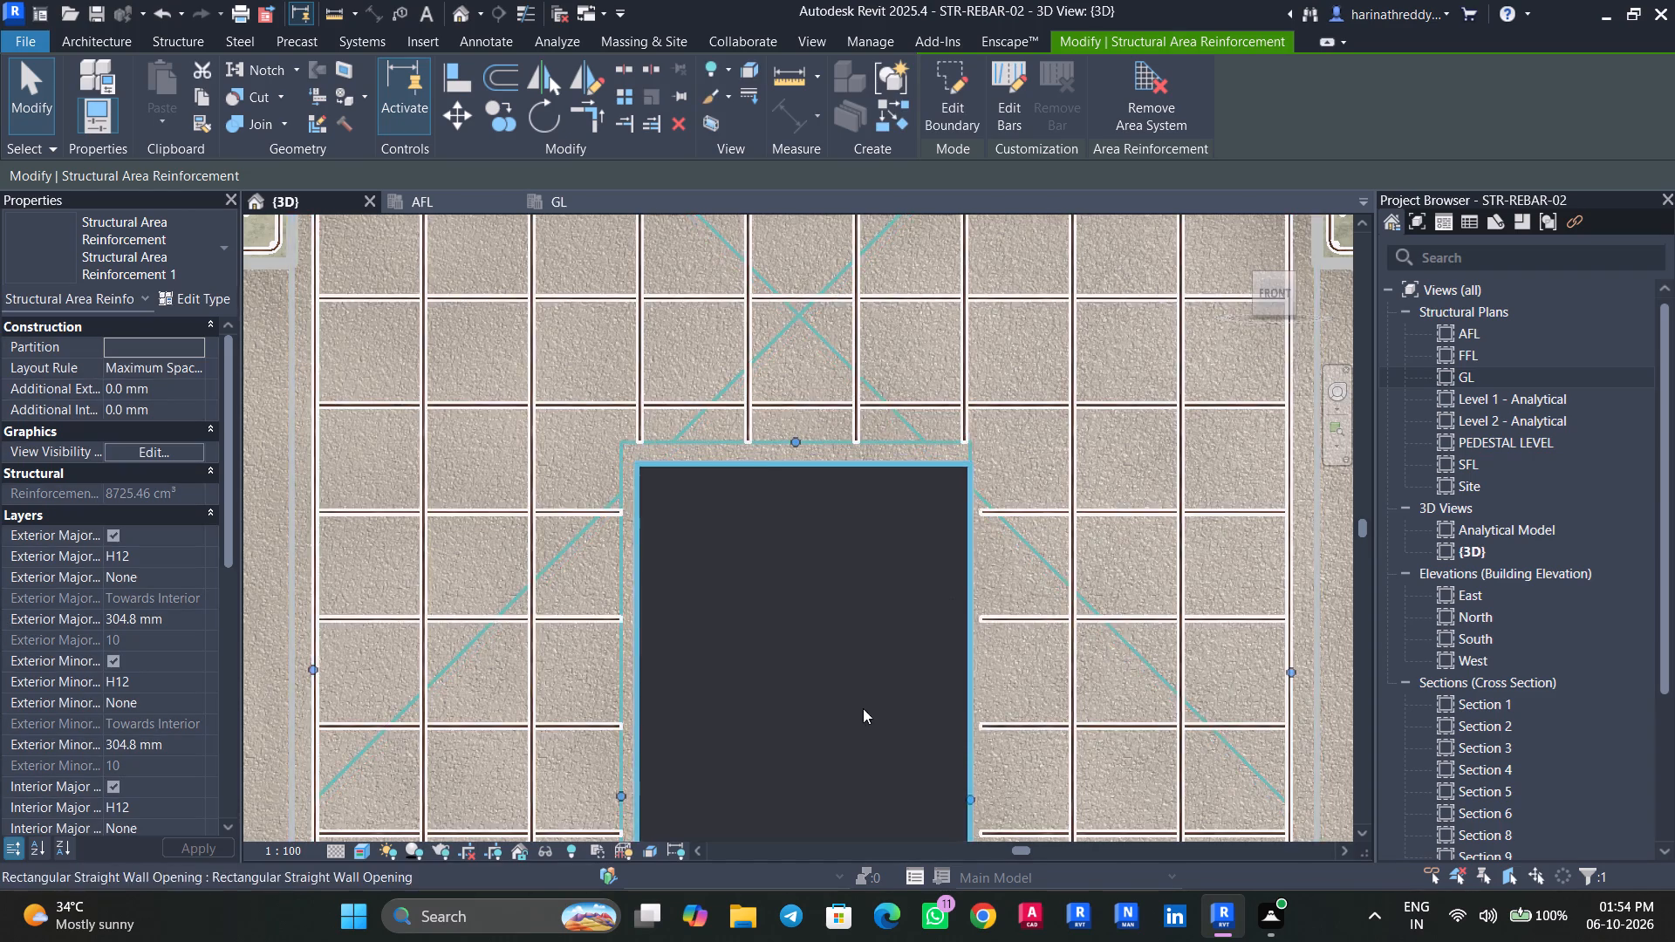
pyautogui.moveTo(863, 704); pyautogui.dragTo(855, 549, button='middle')
pyautogui.moveTo(961, 642); pyautogui.dragTo(986, 642)
pyautogui.press('Escape')
pyautogui.click(993, 636)
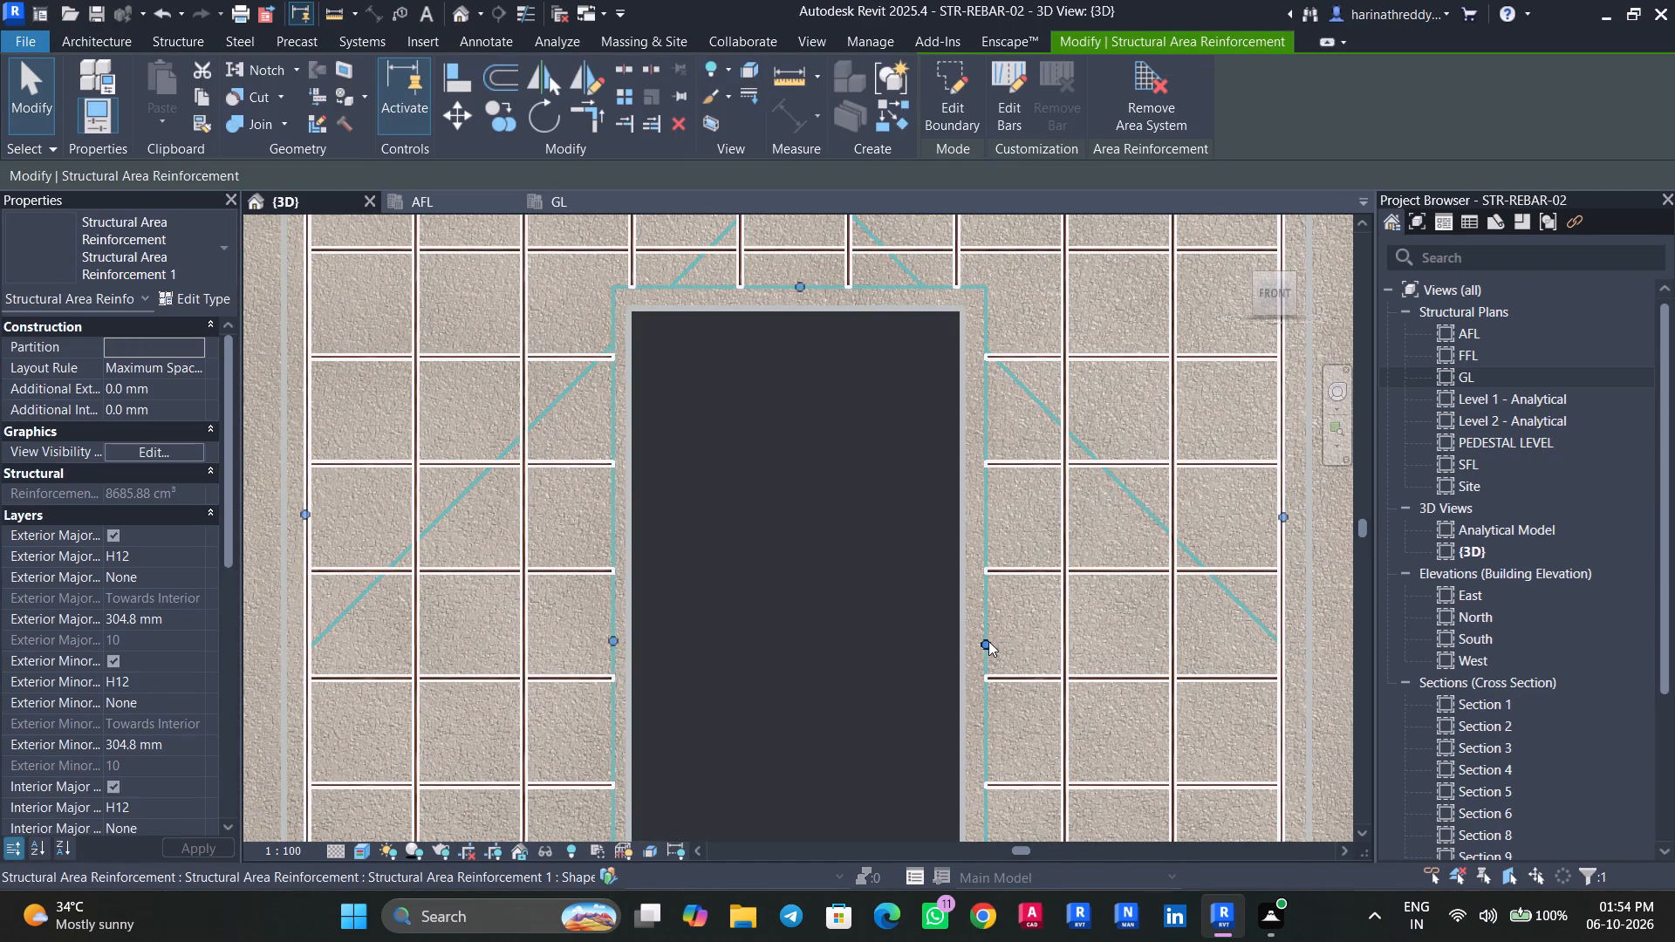
pyautogui.moveTo(987, 641); pyautogui.dragTo(976, 638)
pyautogui.press('Escape')
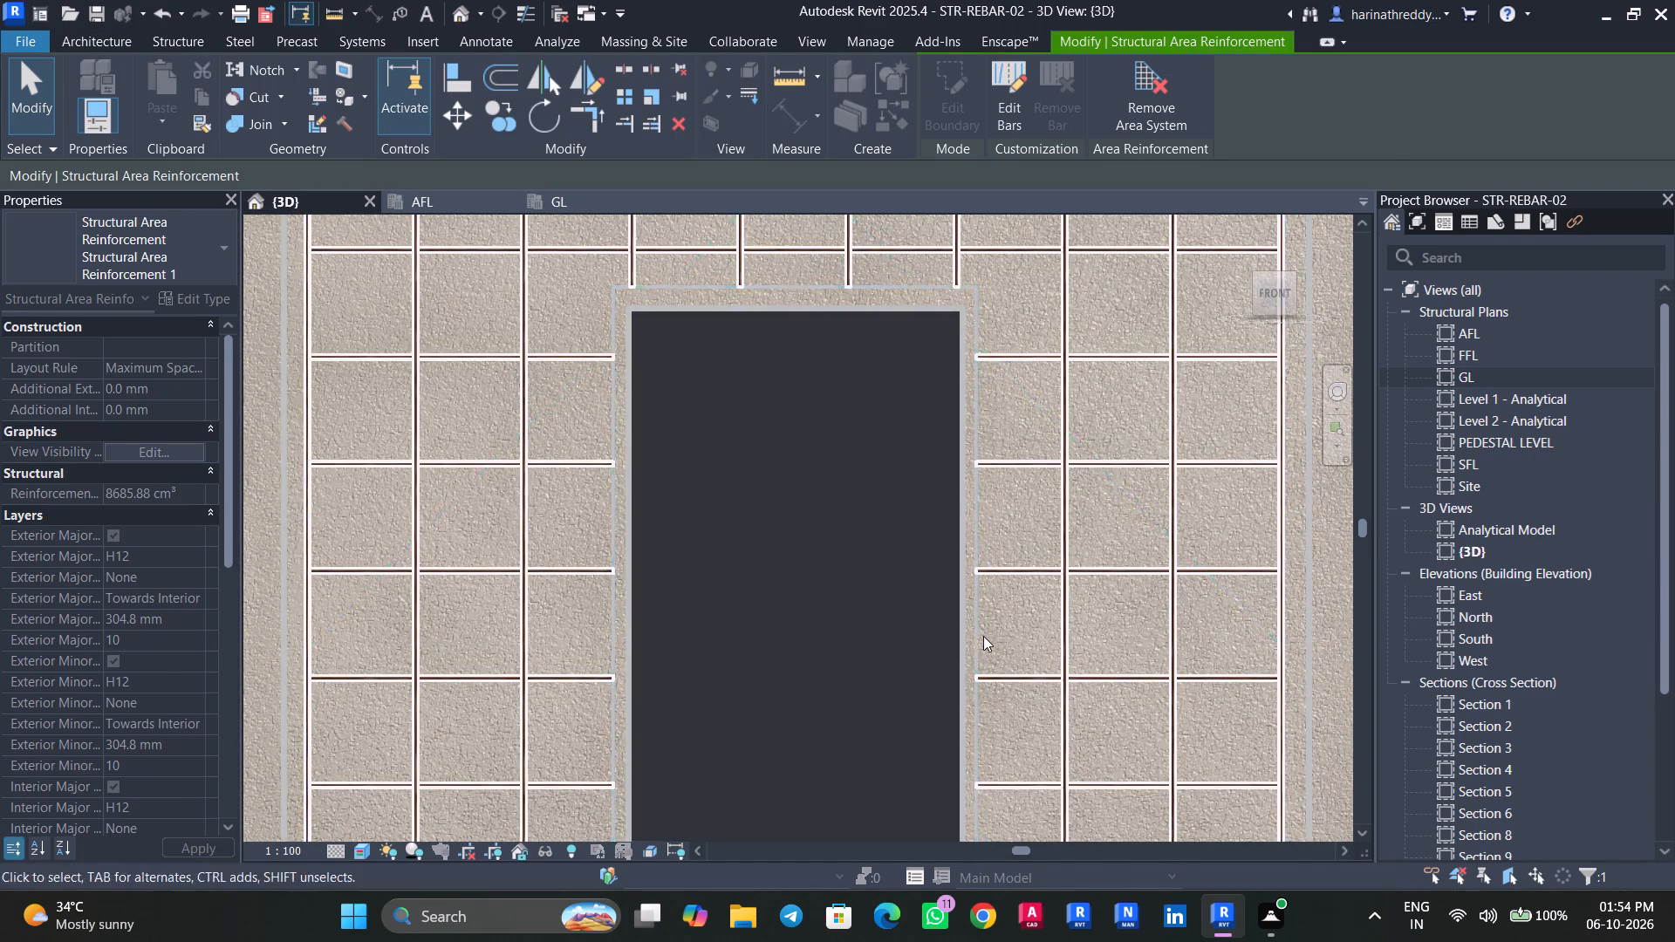
pyautogui.press('Escape')
# Turn off the section box around the door-opening wall to bring back the full 3D model.
pyautogui.scroll(-7, 823, 654)
pyautogui.keyDown('shift'); pyautogui.moveTo(1185, 649); pyautogui.dragTo(936, 764, button='middle'); pyautogui.keyUp('shift')
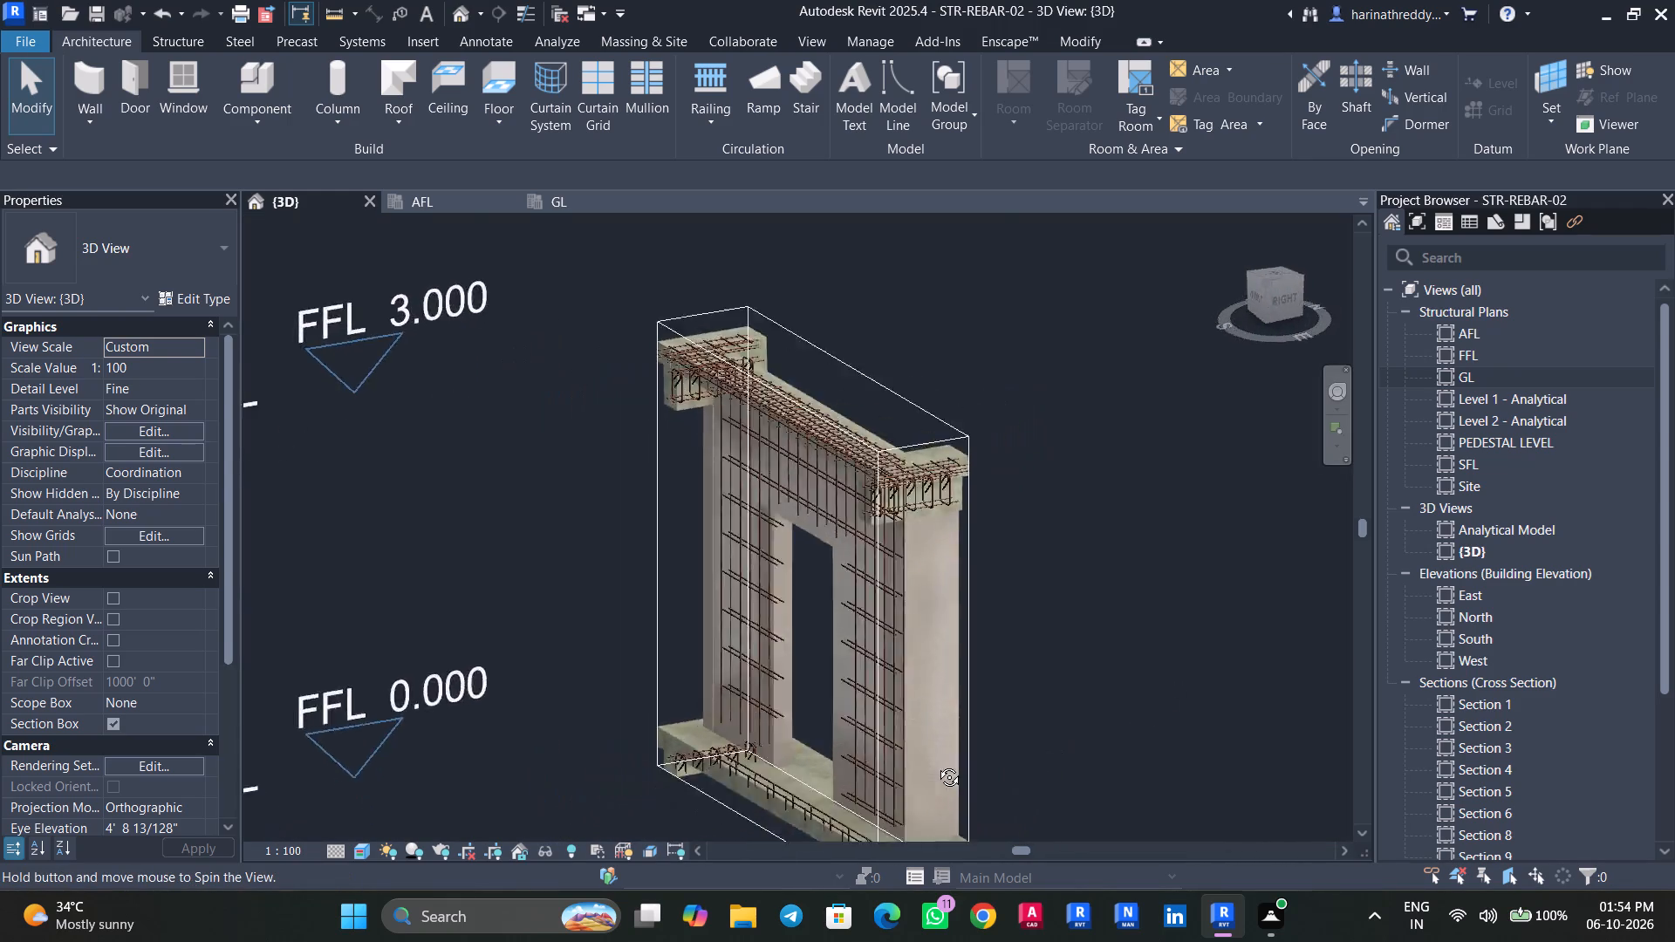
pyautogui.keyDown('shift'); pyautogui.moveTo(936, 764); pyautogui.dragTo(622, 666, button='middle'); pyautogui.keyUp('shift')
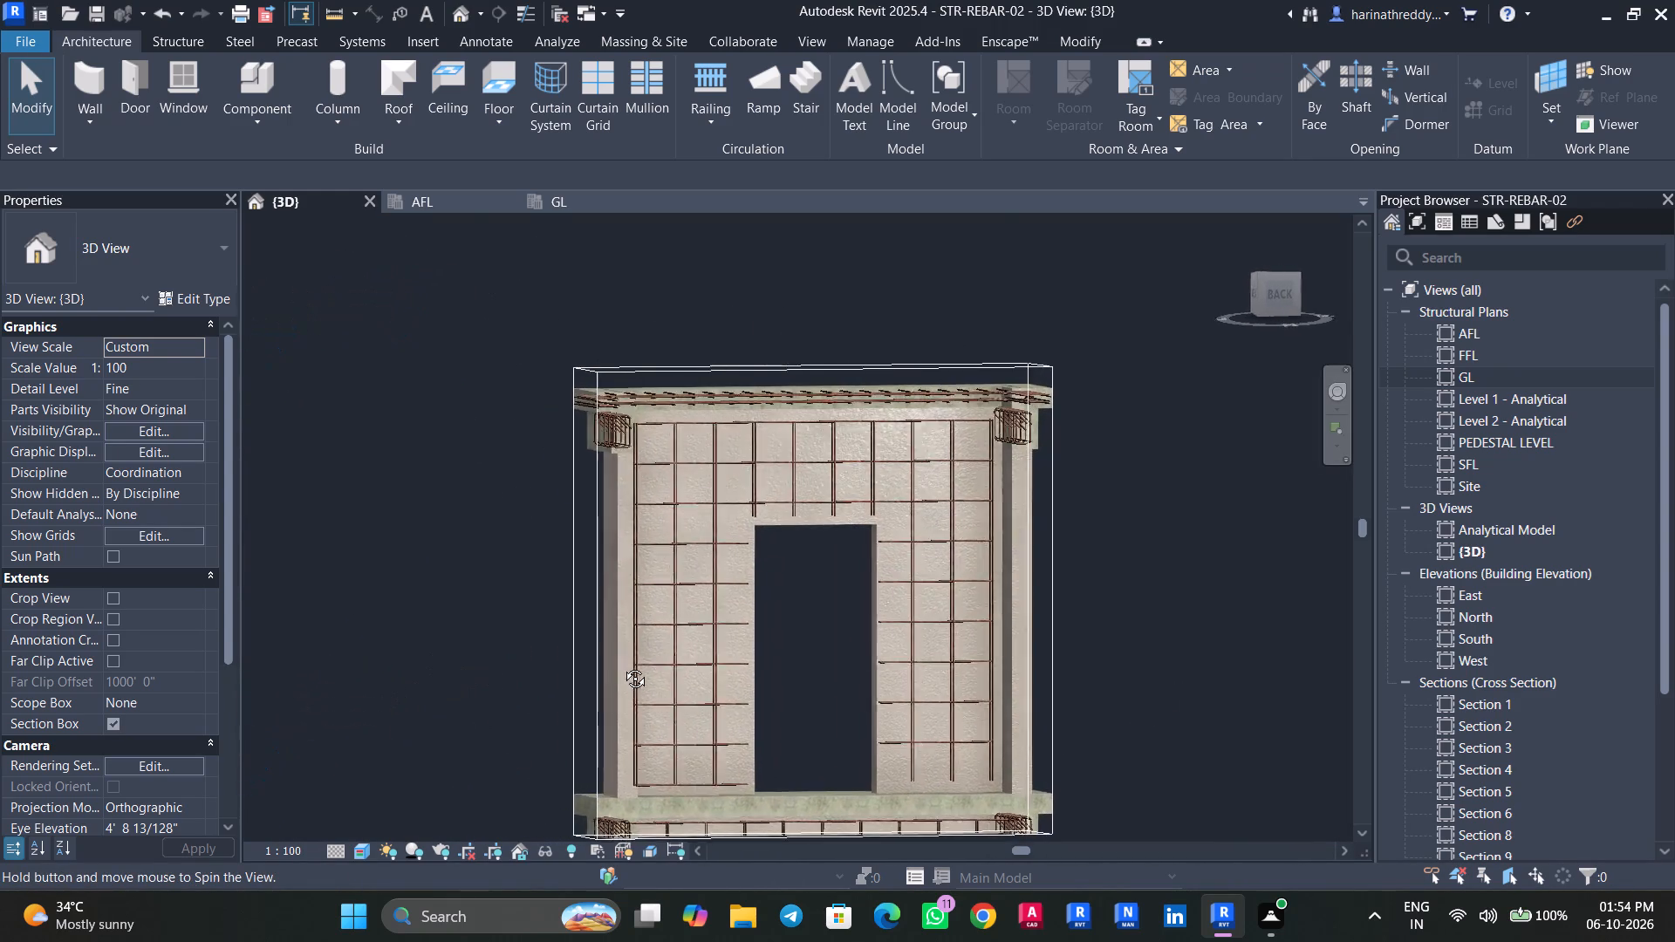
pyautogui.keyDown('shift'); pyautogui.moveTo(622, 666); pyautogui.dragTo(1069, 748, button='middle'); pyautogui.keyUp('shift')
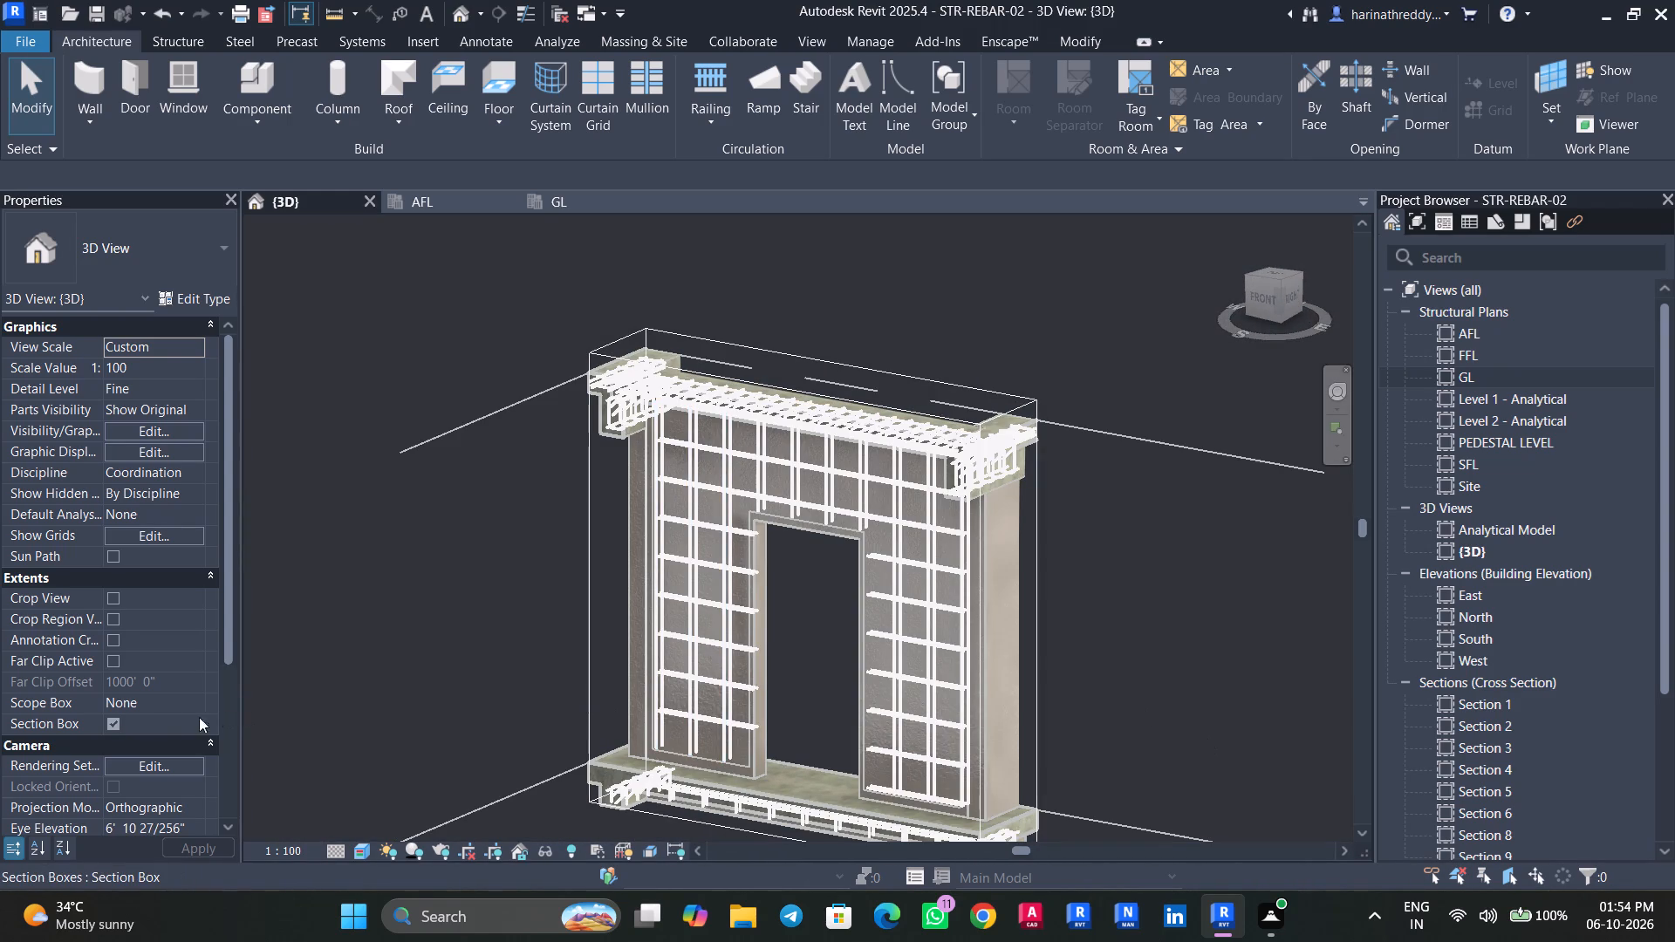
pyautogui.click(116, 720)
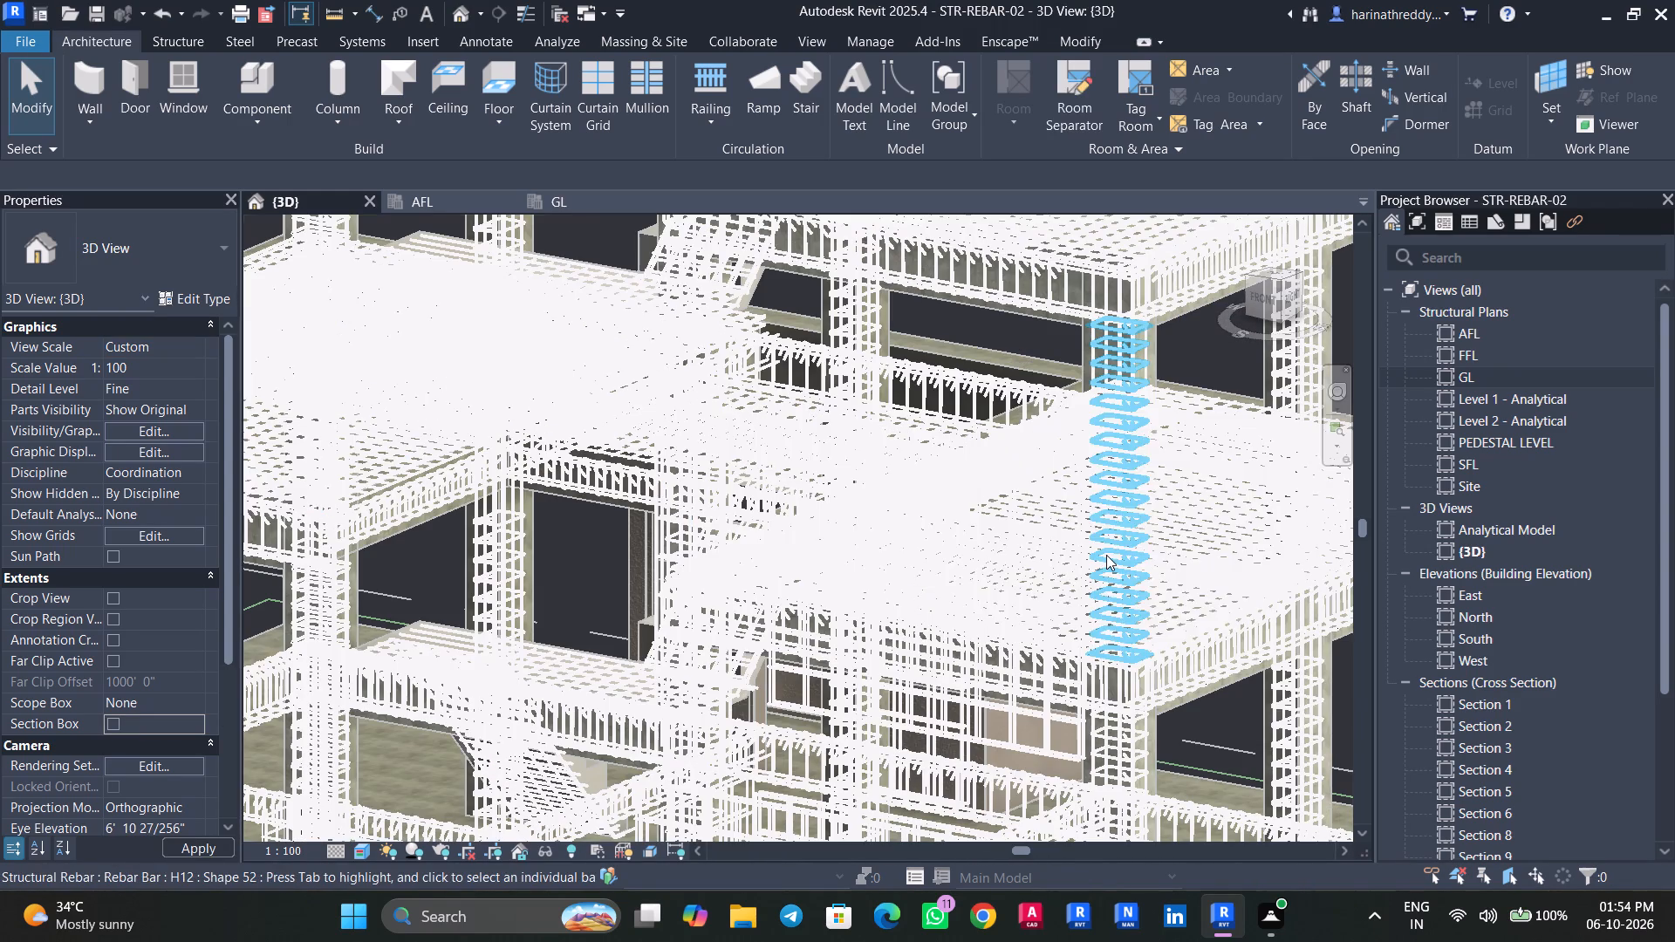
pyautogui.press('Escape')
pyautogui.press('Escape')
# Select the unreinforced RT side wall between GL and FFL and isolate it with a selection box.
pyautogui.keyDown('shift'); pyautogui.moveTo(885, 715); pyautogui.dragTo(773, 573, button='middle'); pyautogui.keyUp('shift')
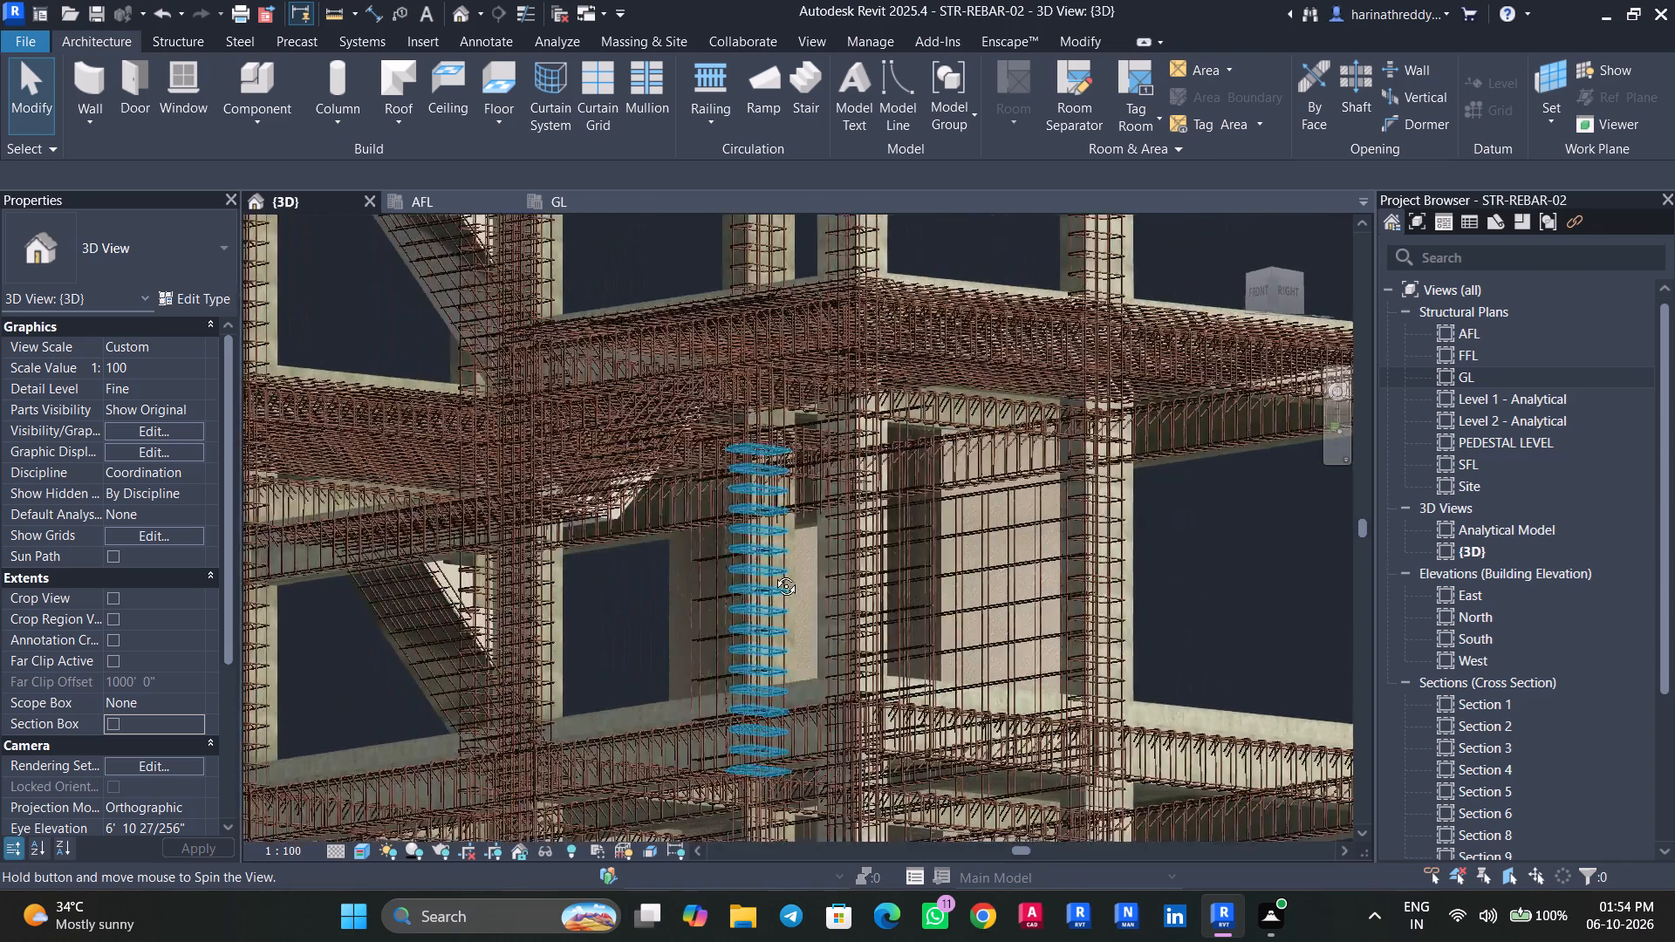
pyautogui.keyDown('shift'); pyautogui.moveTo(773, 573); pyautogui.dragTo(725, 596, button='middle'); pyautogui.keyUp('shift')
pyautogui.click(950, 603)
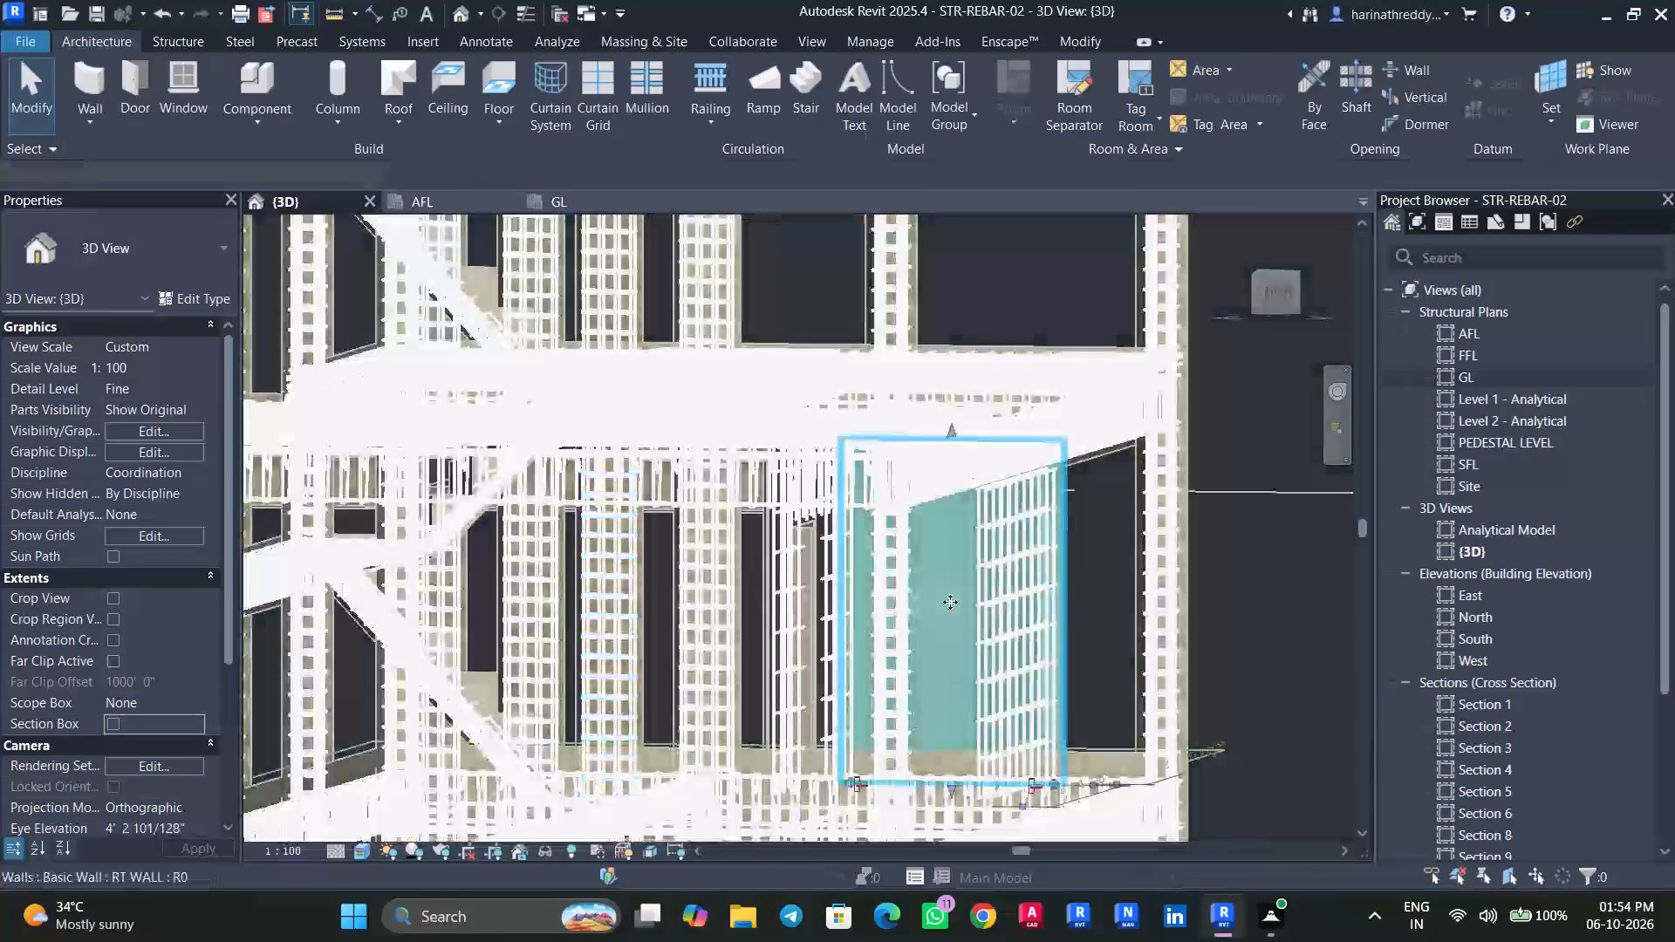
pyautogui.click(708, 129)
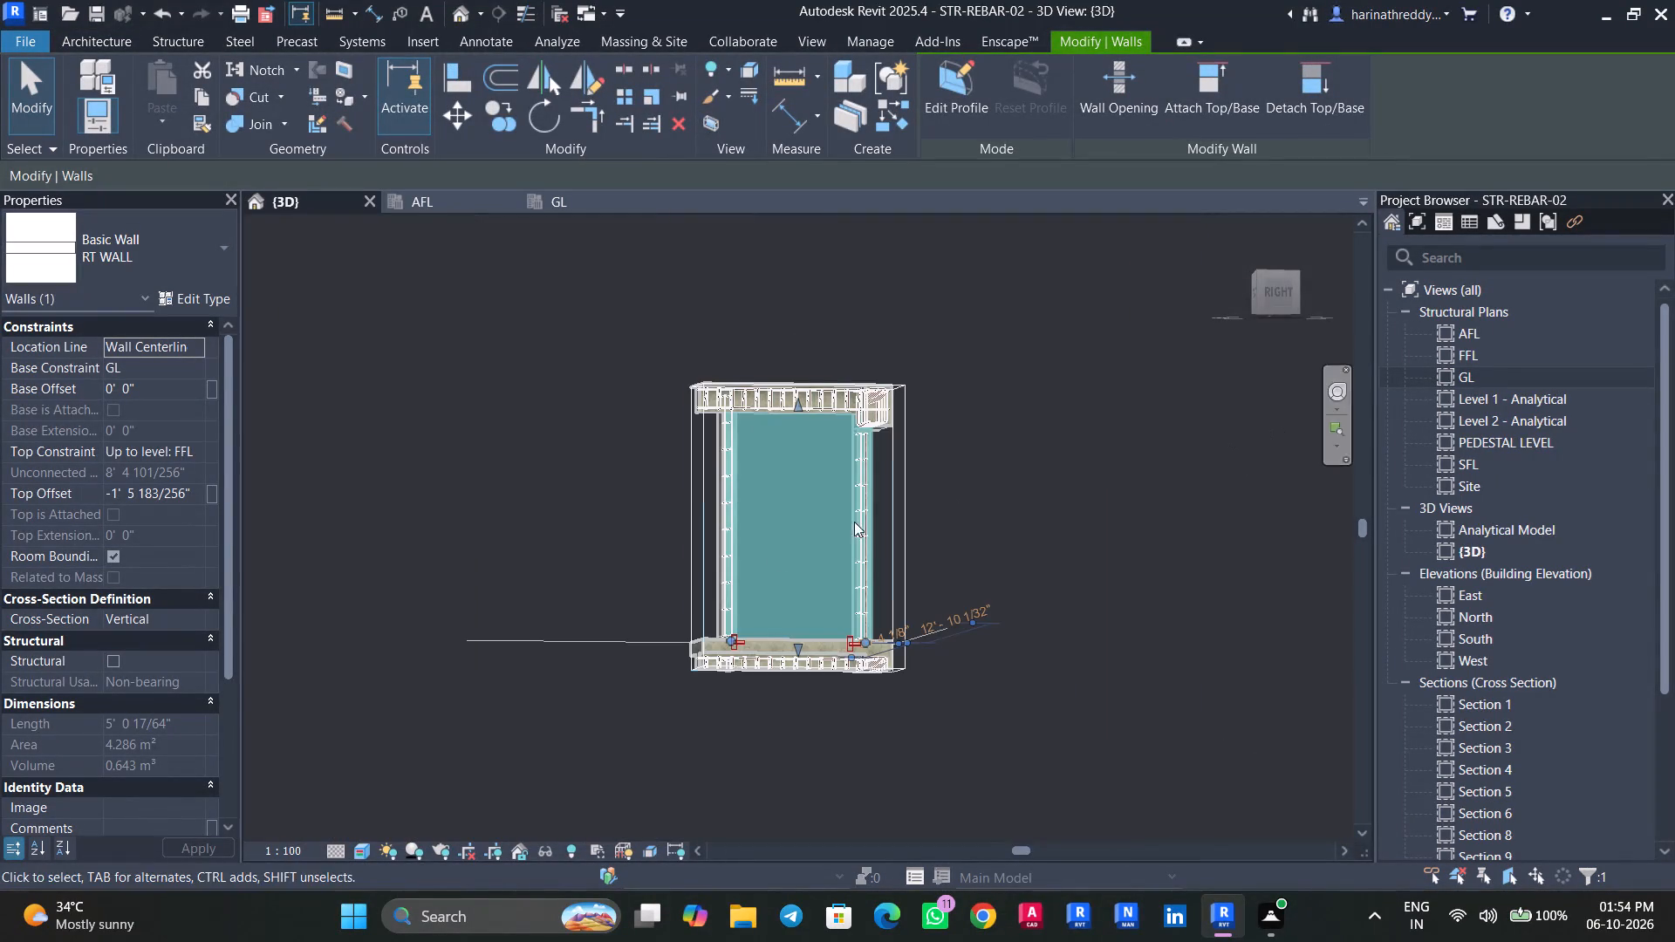
pyautogui.keyDown('shift'); pyautogui.moveTo(993, 594); pyautogui.dragTo(420, 628, button='middle'); pyautogui.keyUp('shift')
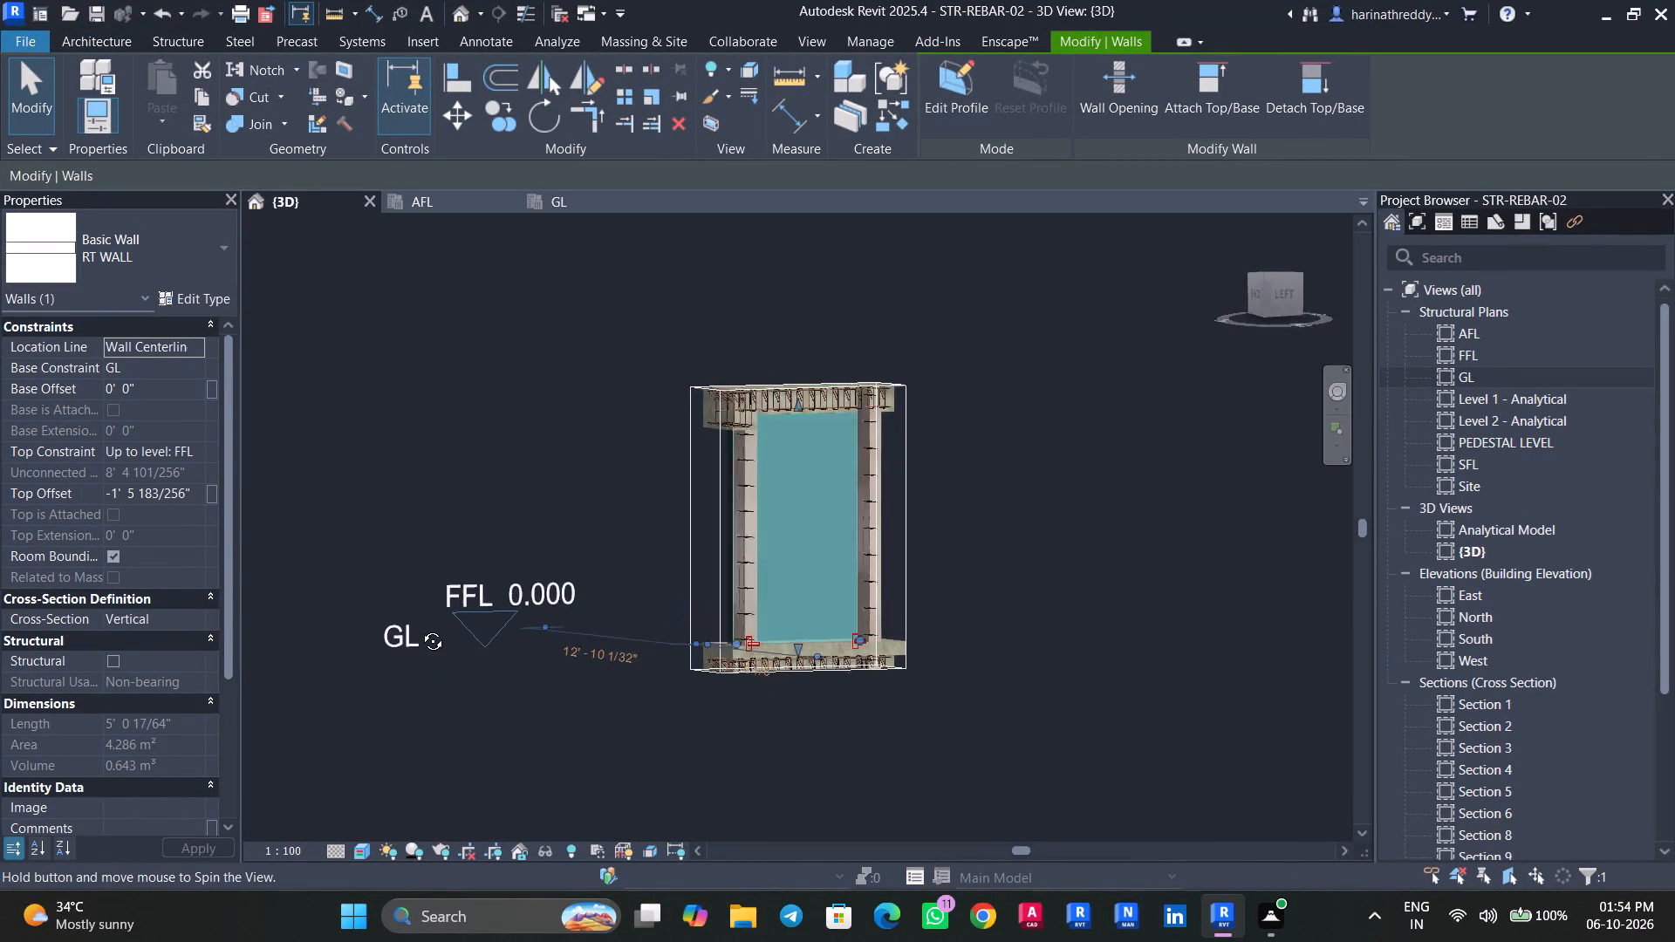
pyautogui.keyDown('shift'); pyautogui.moveTo(420, 628); pyautogui.dragTo(316, 652, button='middle'); pyautogui.keyUp('shift')
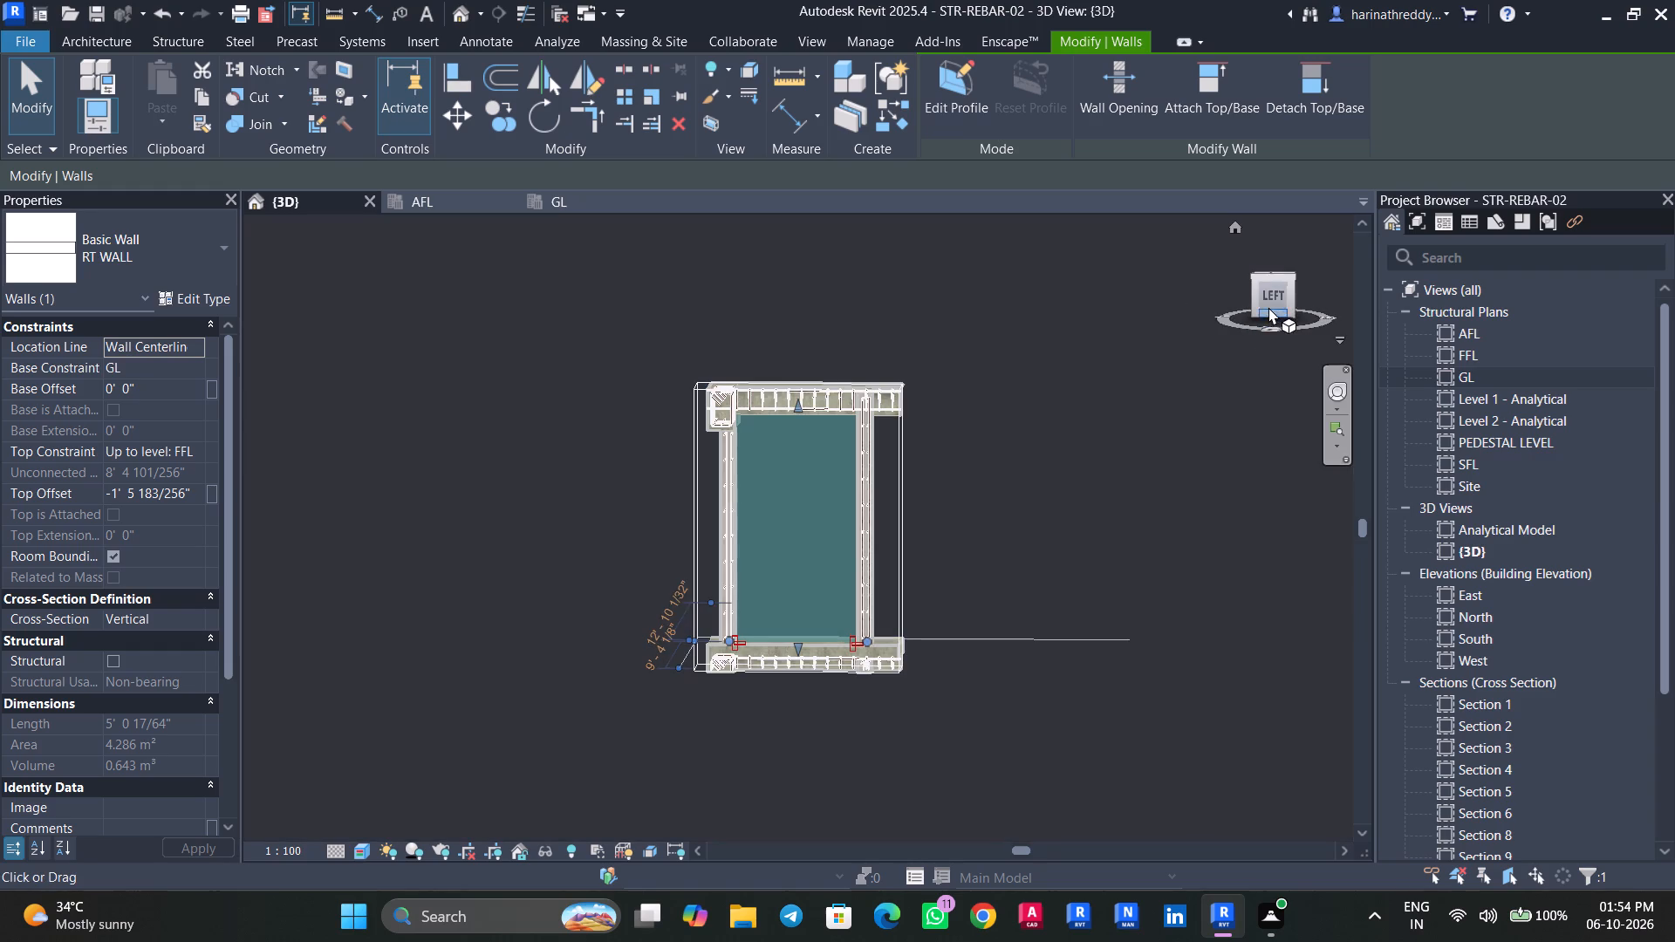
# Face the isolated RT side wall squarely and set it as structural.
pyautogui.click(1267, 297)
pyautogui.click(119, 655)
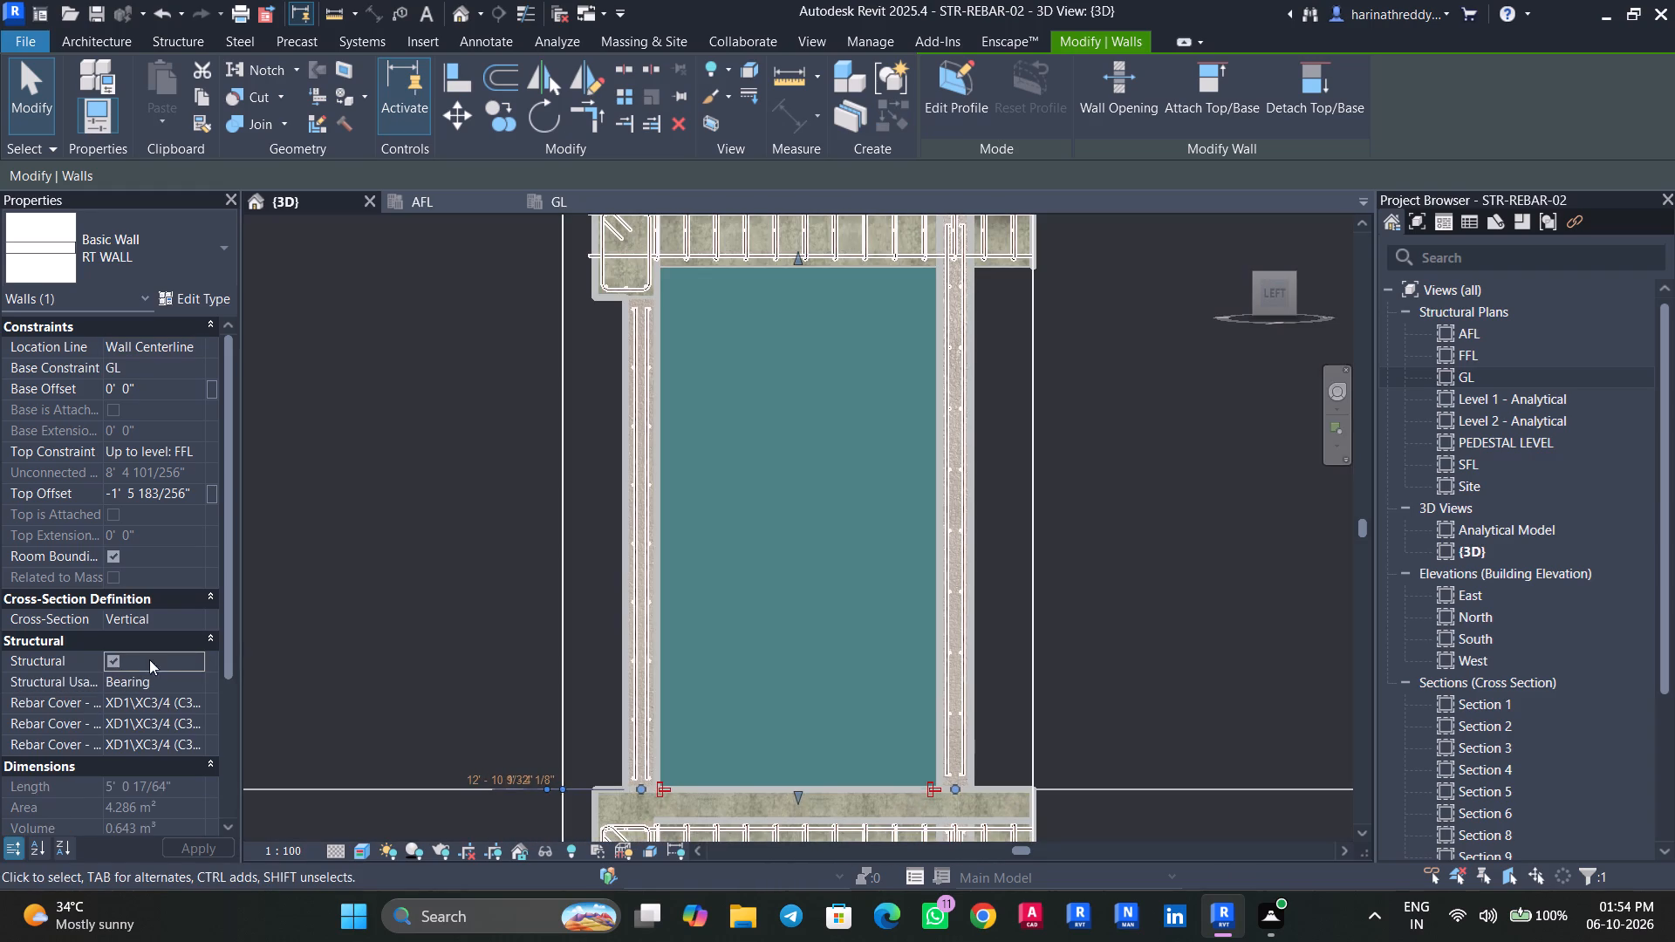
pyautogui.scroll(-4, 826, 562)
pyautogui.press('Escape')
pyautogui.press('Escape')
# Start area reinforcement on the RT side wall and sketch a rectangular boundary offset 50 mm inward from the wall edges.
pyautogui.click(831, 525)
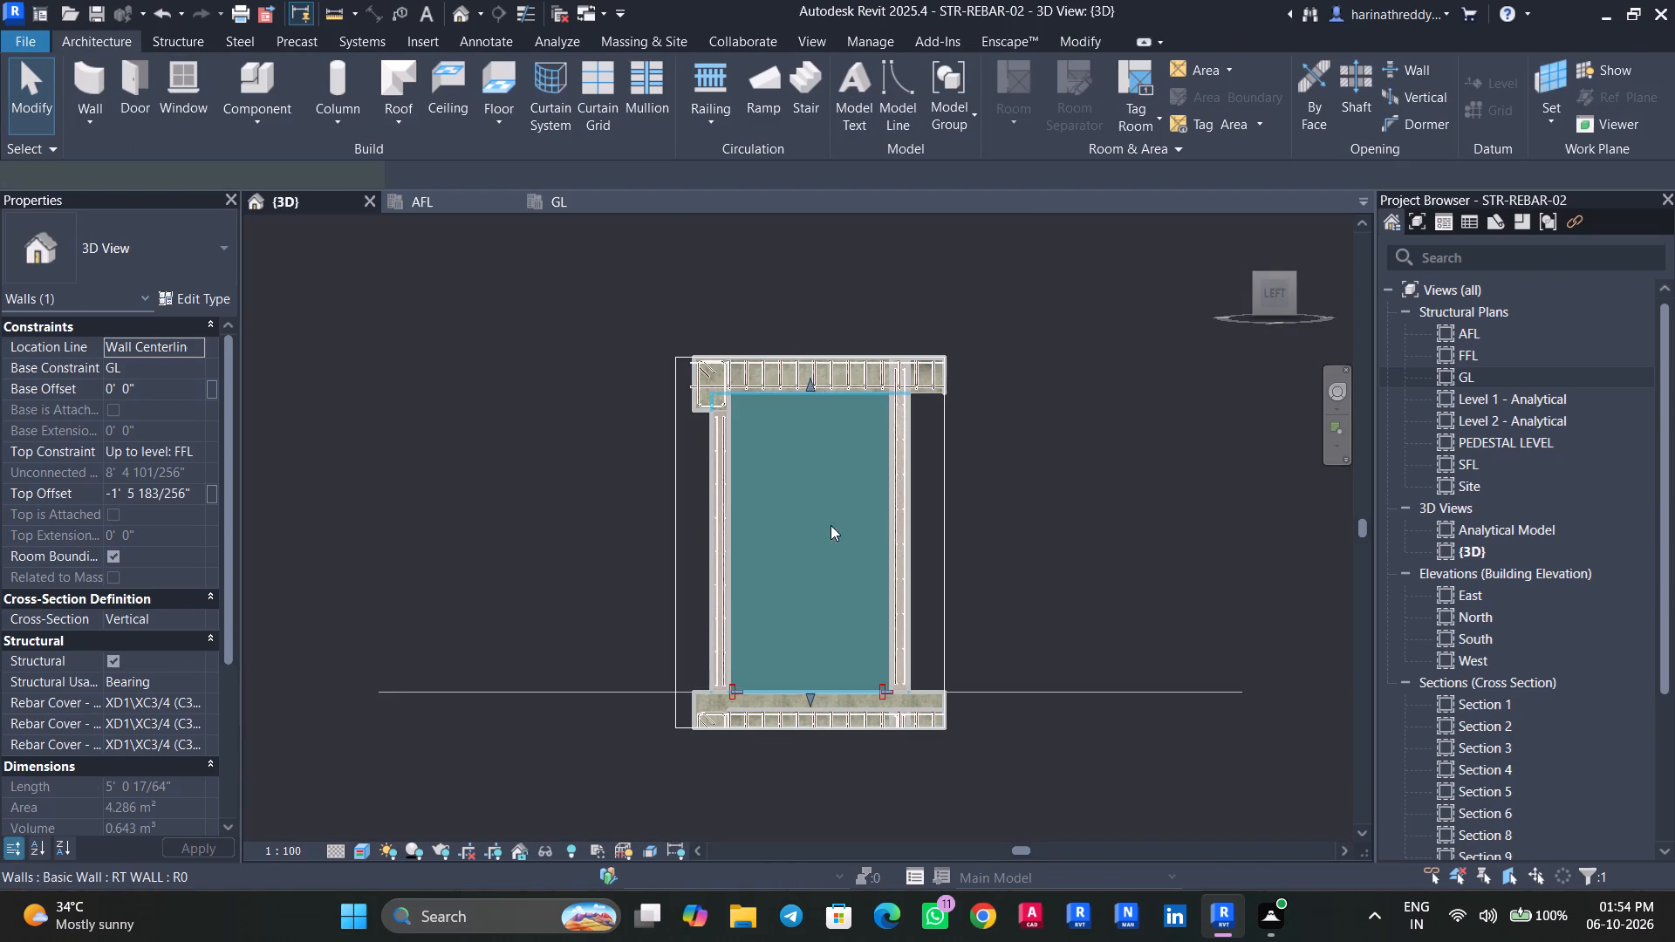
pyautogui.click(1513, 98)
pyautogui.scroll(-1, 783, 387)
pyautogui.scroll(2, 783, 387)
pyautogui.scroll(-1, 783, 387)
pyautogui.scroll(1, 783, 387)
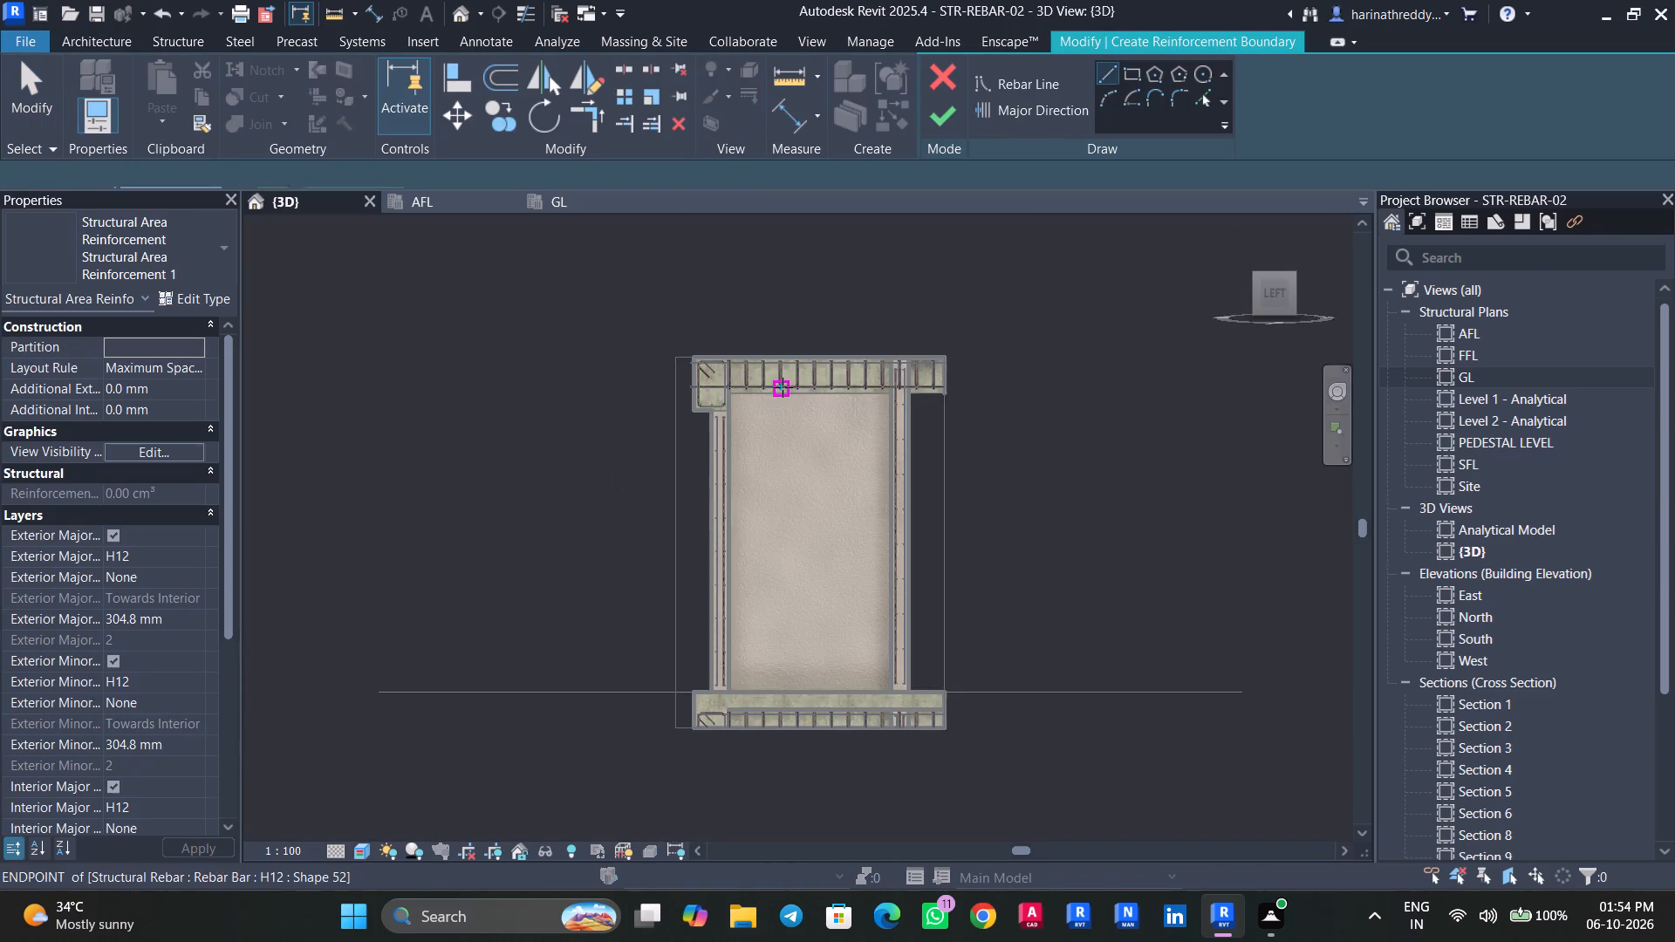
pyautogui.scroll(4, 783, 387)
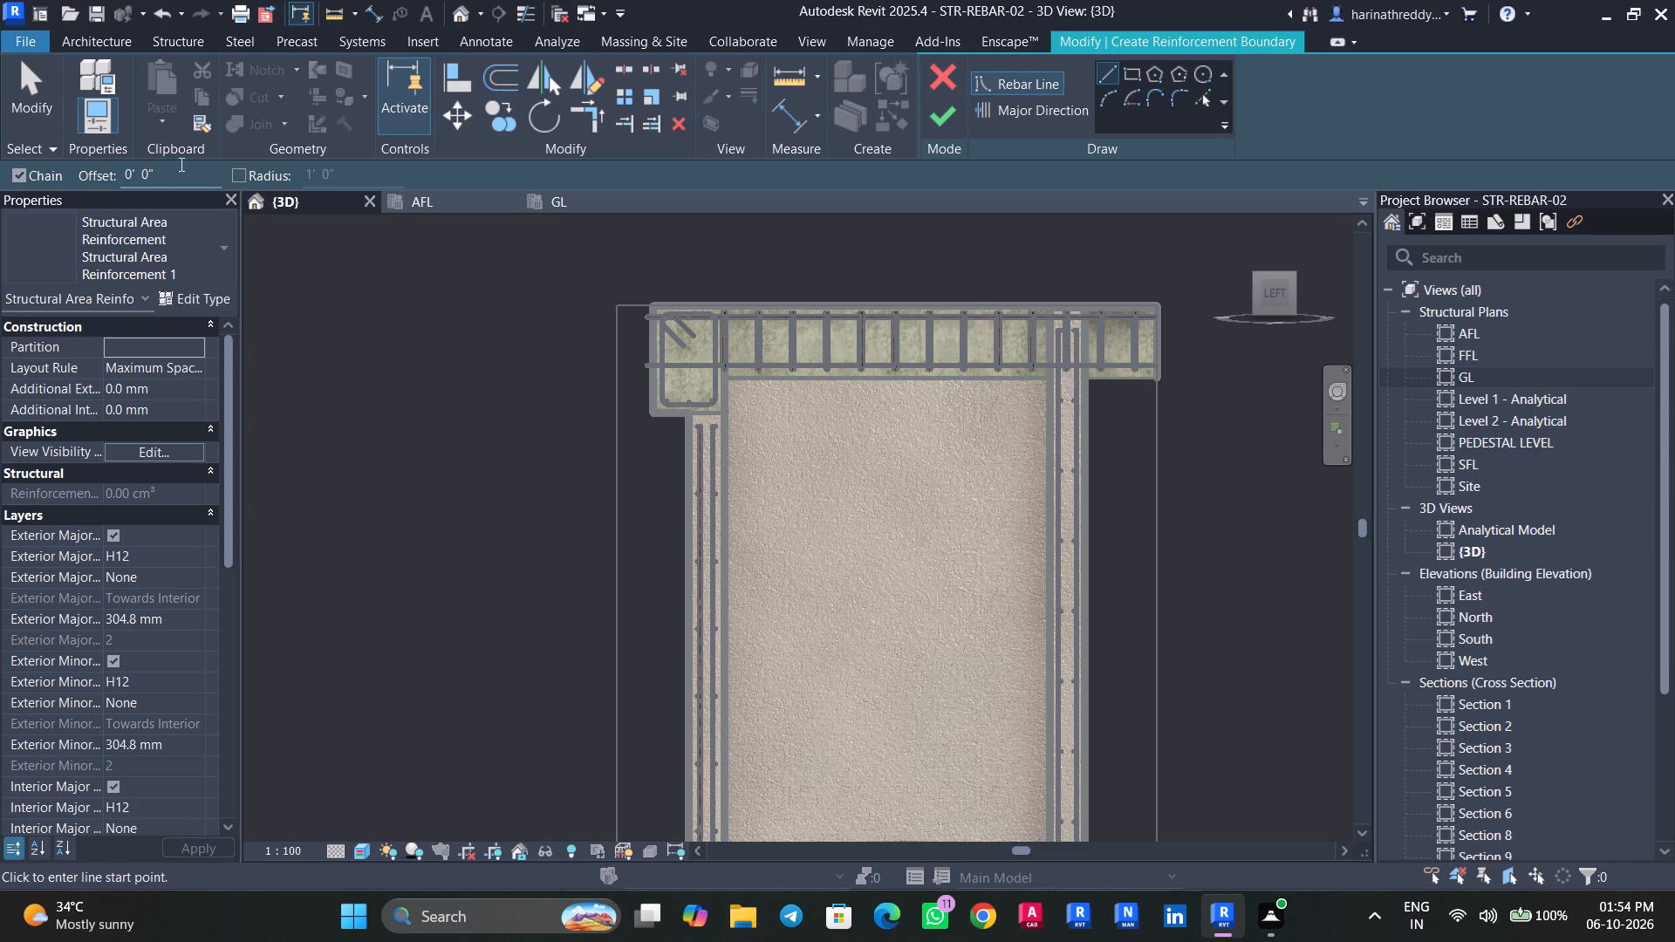
pyautogui.moveTo(174, 178); pyautogui.dragTo(58, 196)
pyautogui.write('50MM')
pyautogui.press('Return')
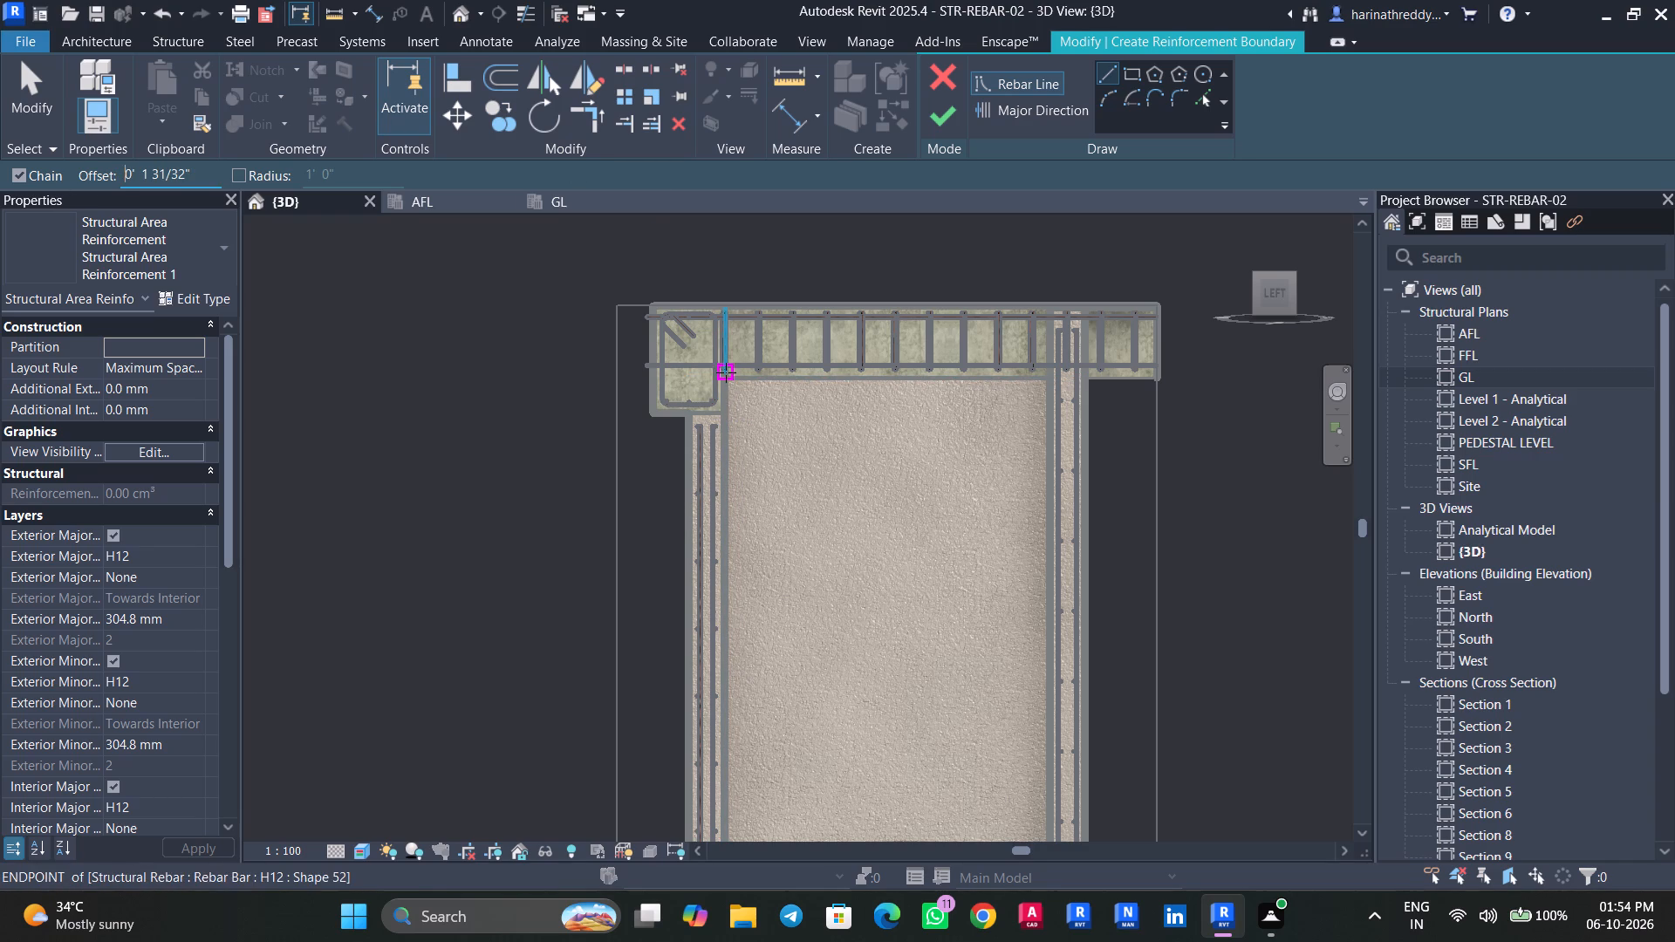
pyautogui.click(726, 376)
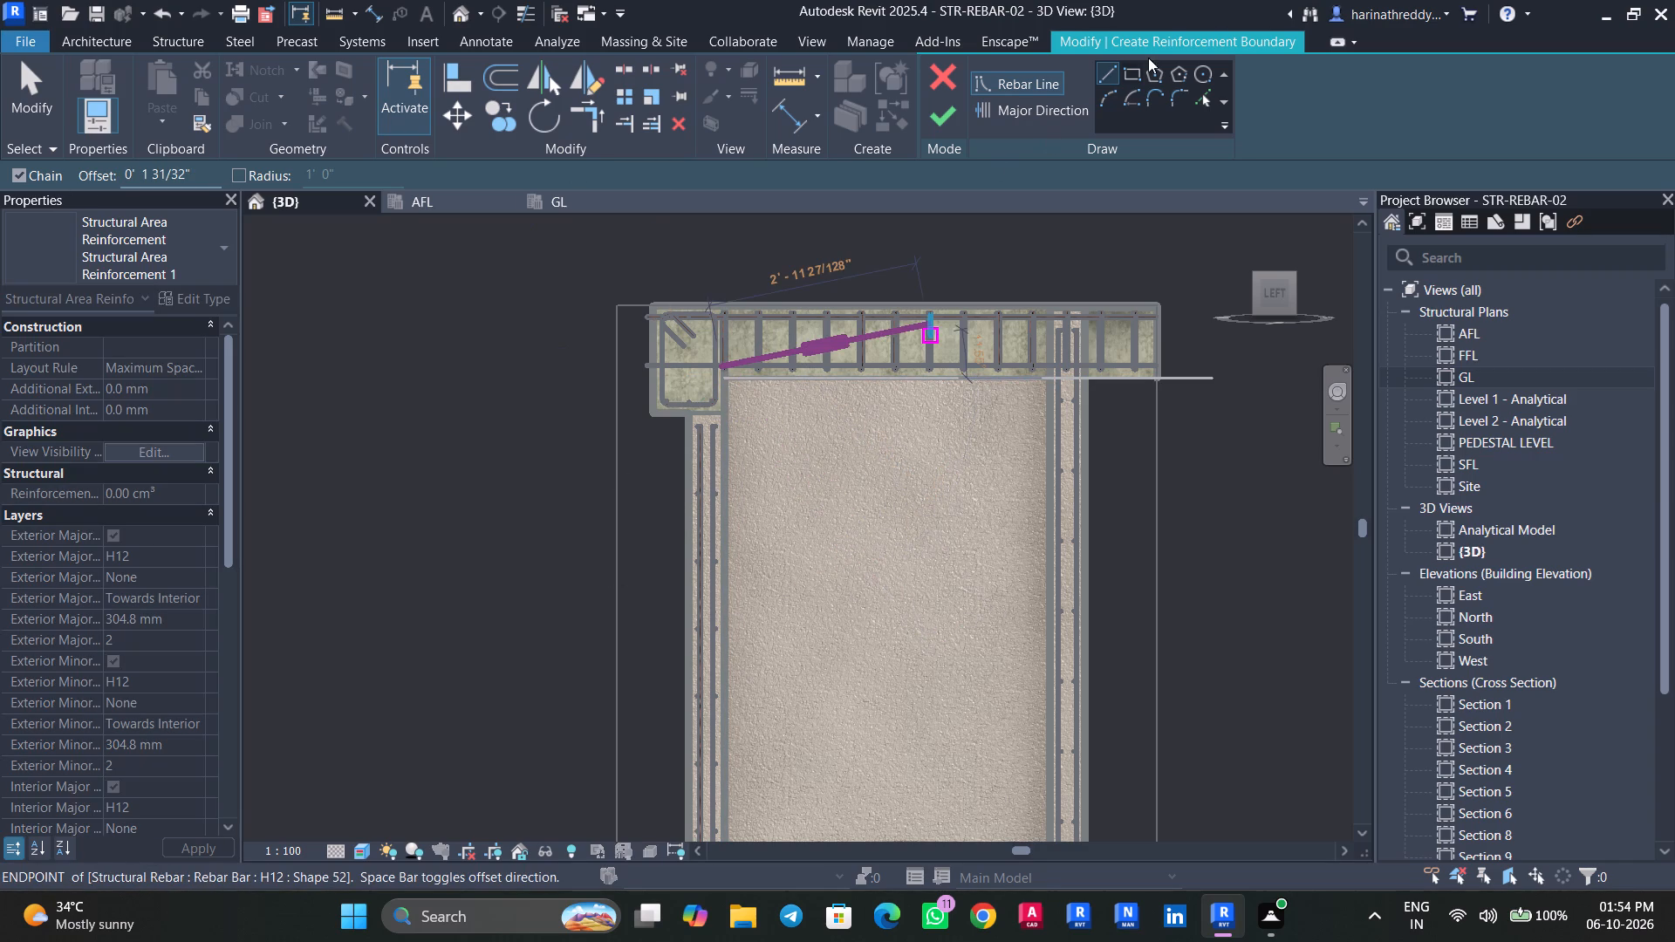
pyautogui.click(1140, 72)
pyautogui.click(721, 378)
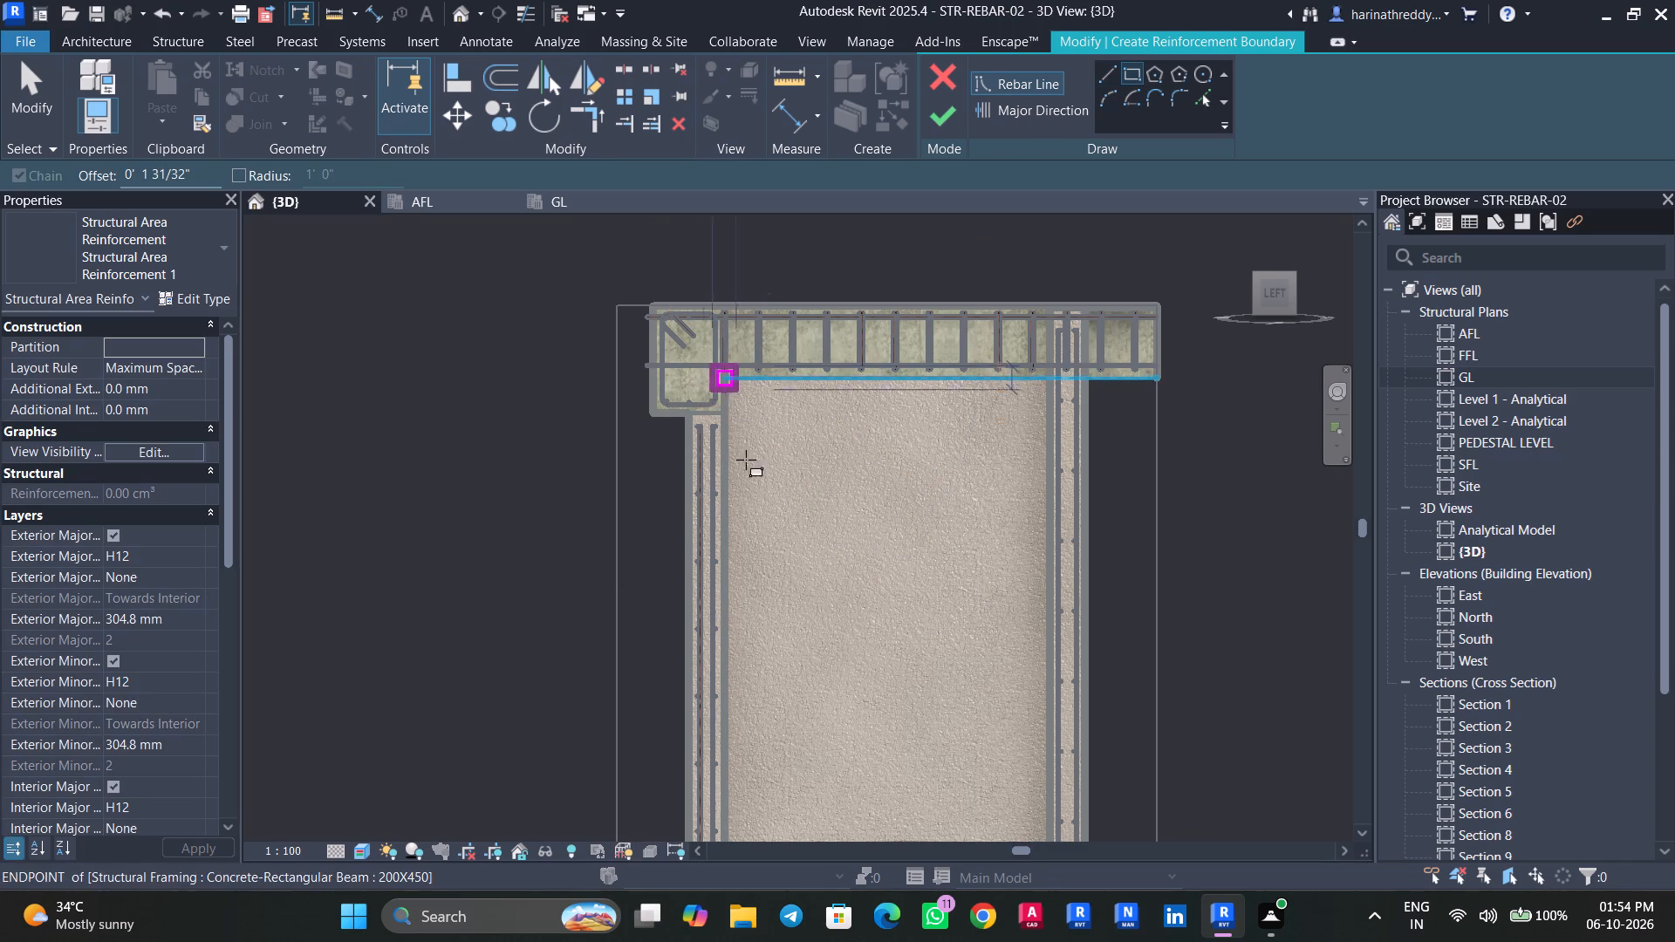
pyautogui.press('space')
pyautogui.moveTo(862, 666); pyautogui.dragTo(688, 356, button='middle')
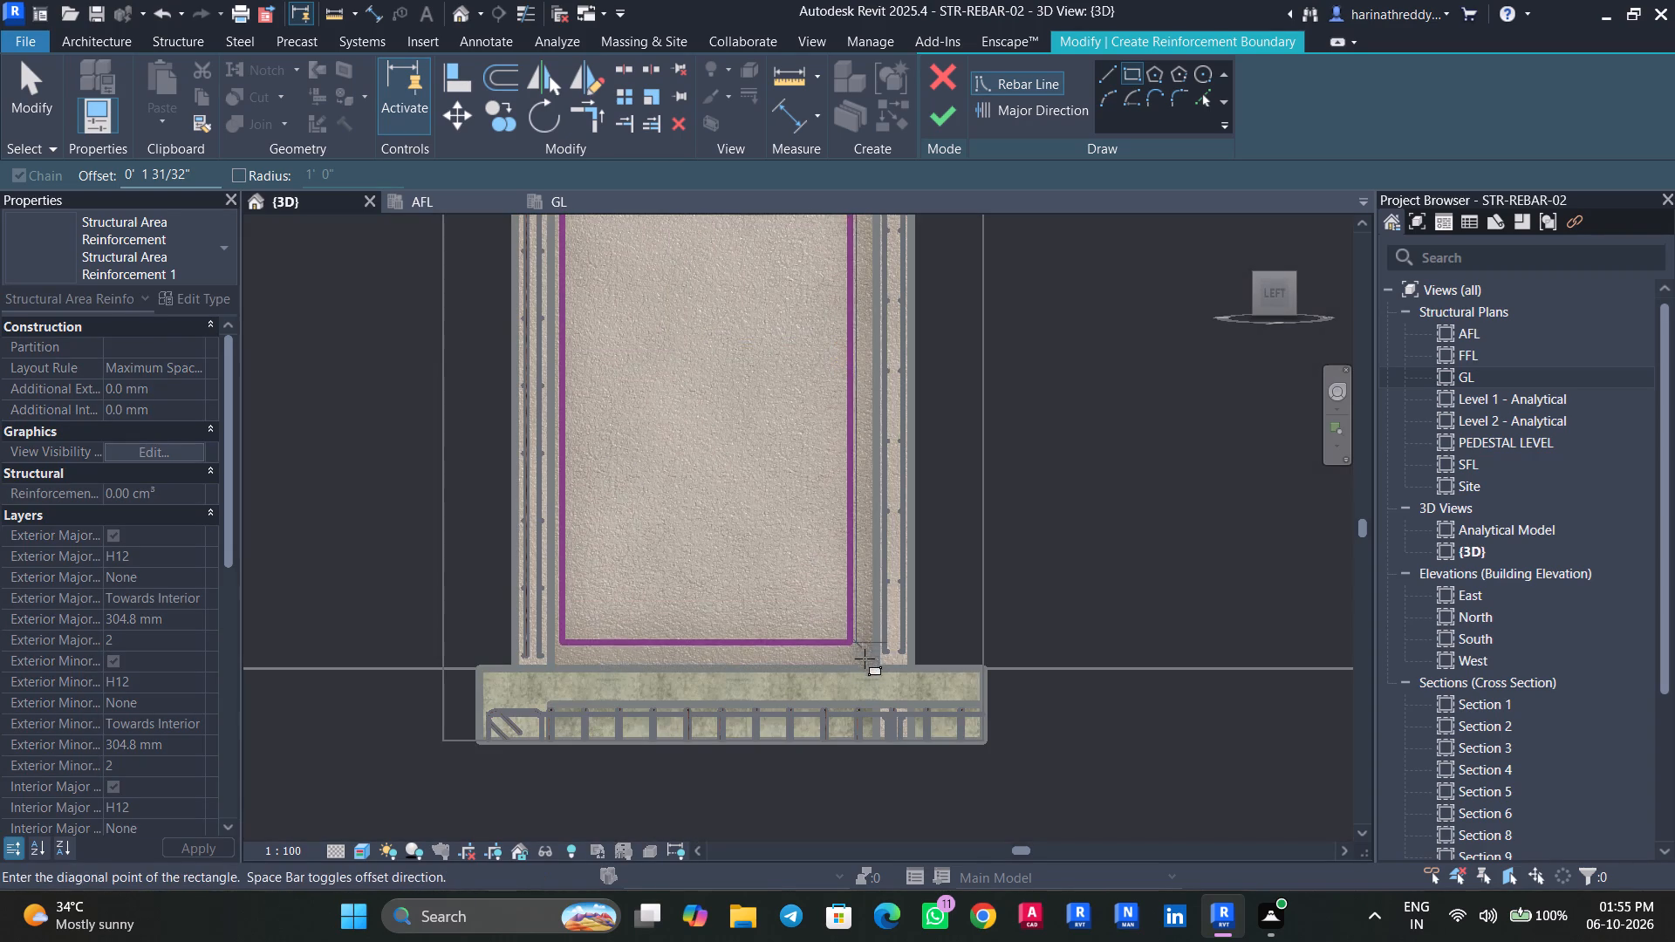
pyautogui.click(872, 666)
# Check the rectangular boundary from several angles and finish the side wall's area reinforcement.
pyautogui.keyDown('shift'); pyautogui.moveTo(1133, 543); pyautogui.dragTo(1090, 584, button='middle'); pyautogui.keyUp('shift')
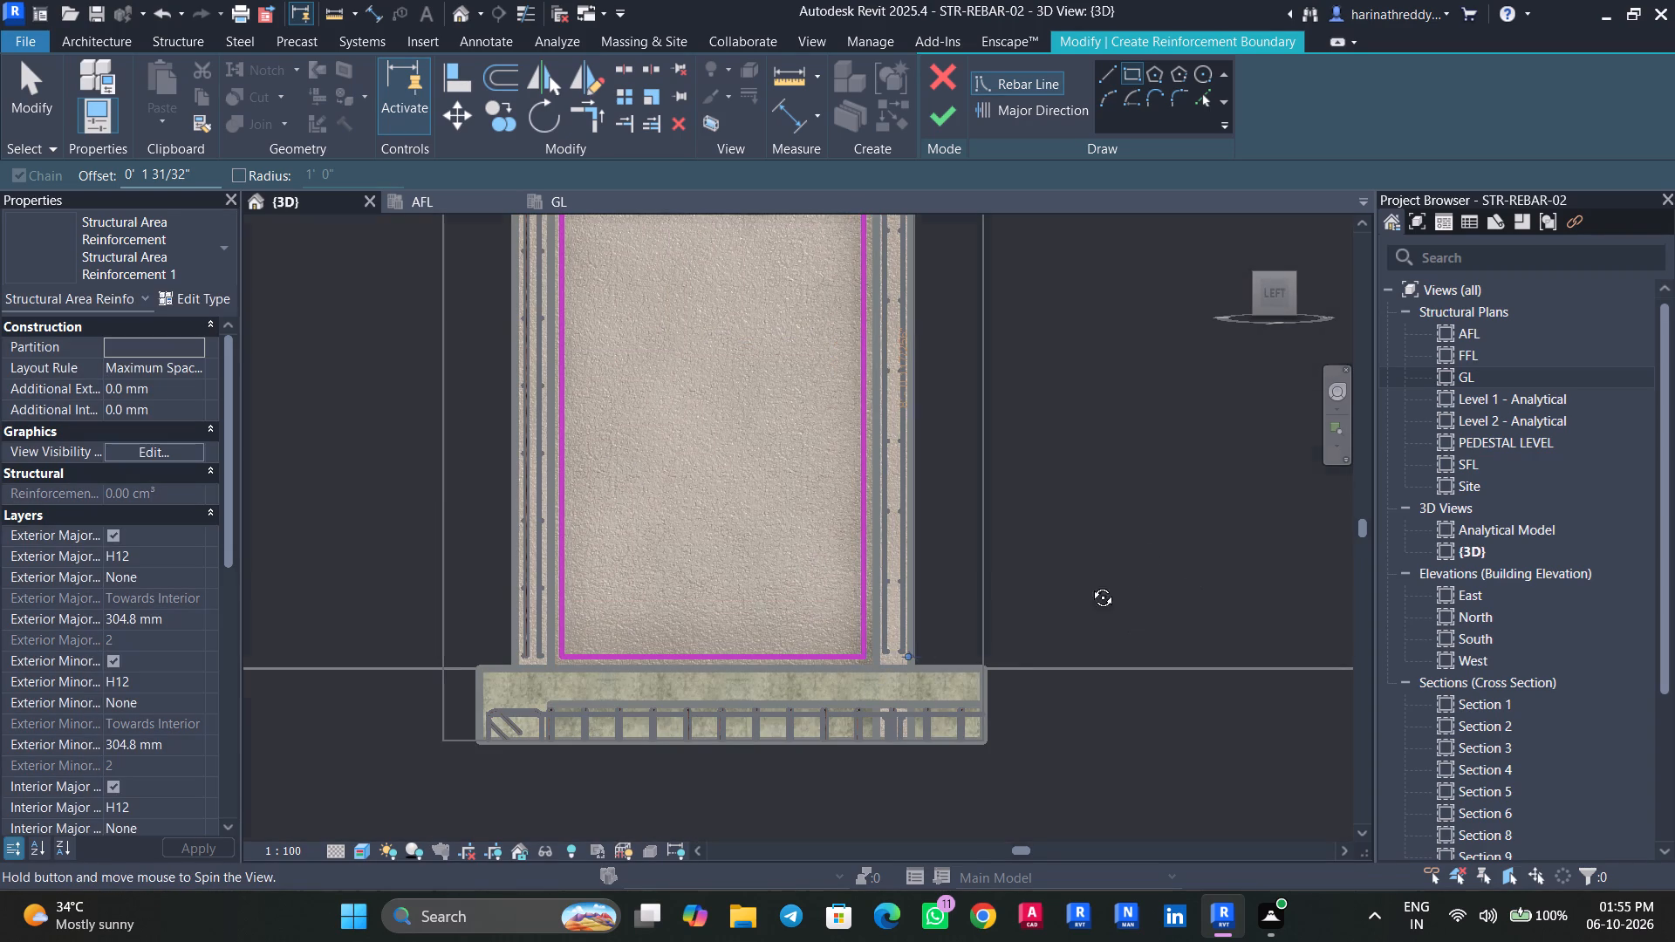
pyautogui.keyDown('shift'); pyautogui.moveTo(1090, 584); pyautogui.dragTo(553, 667, button='middle'); pyautogui.keyUp('shift')
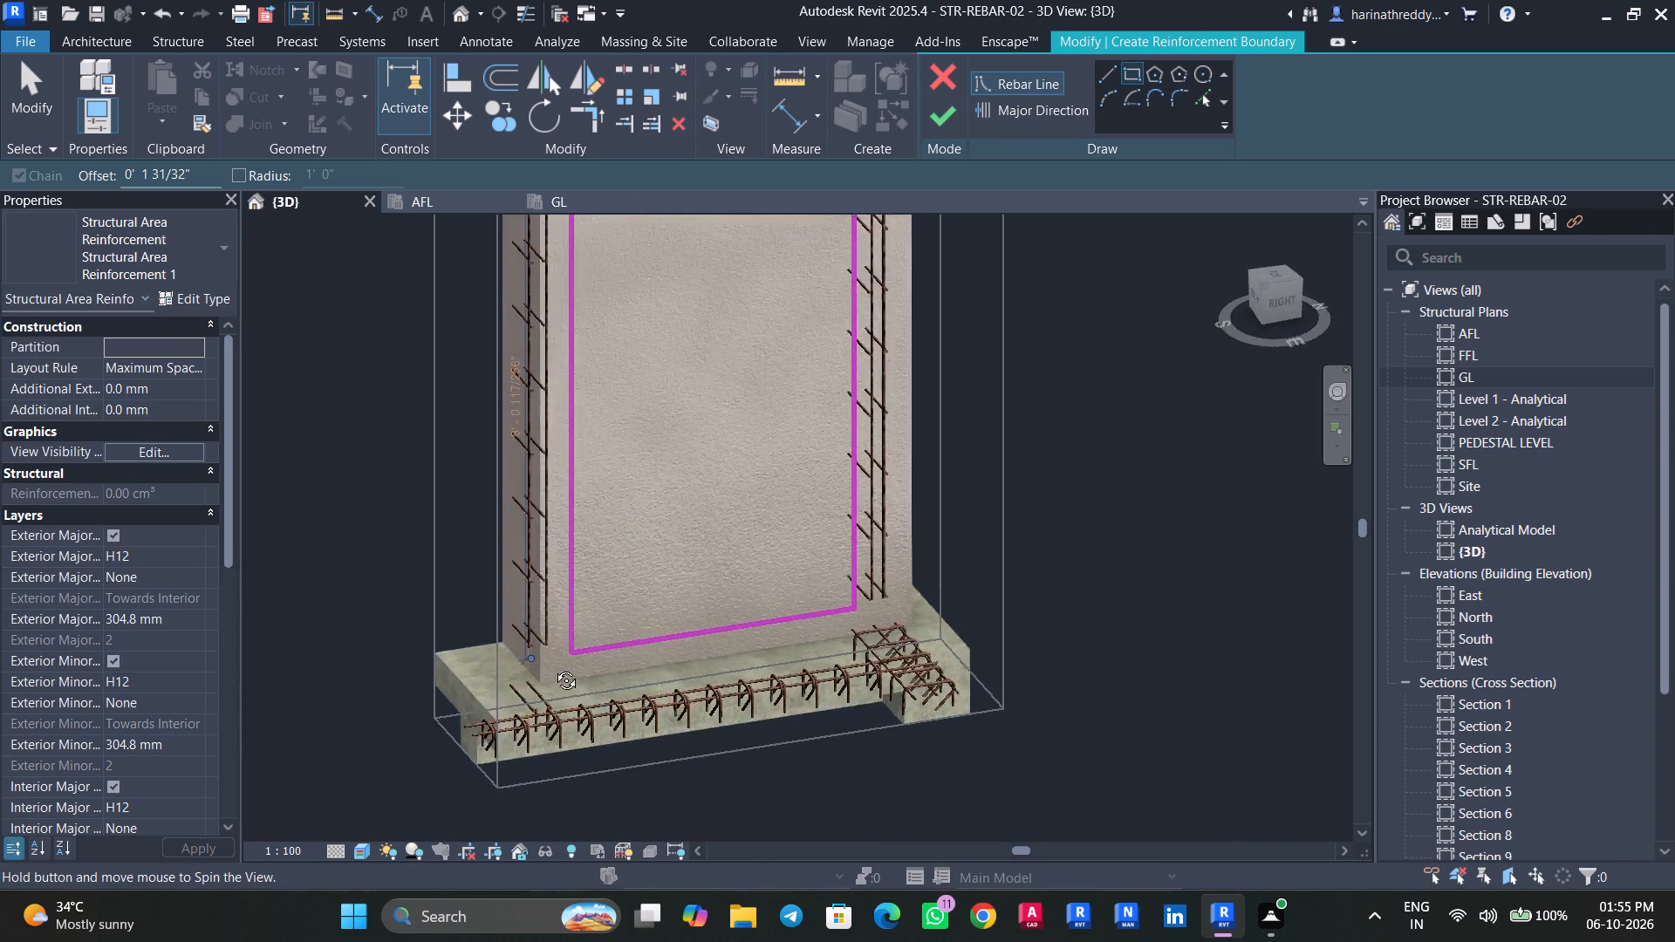
pyautogui.keyDown('shift'); pyautogui.moveTo(553, 667); pyautogui.dragTo(424, 426, button='middle'); pyautogui.keyUp('shift')
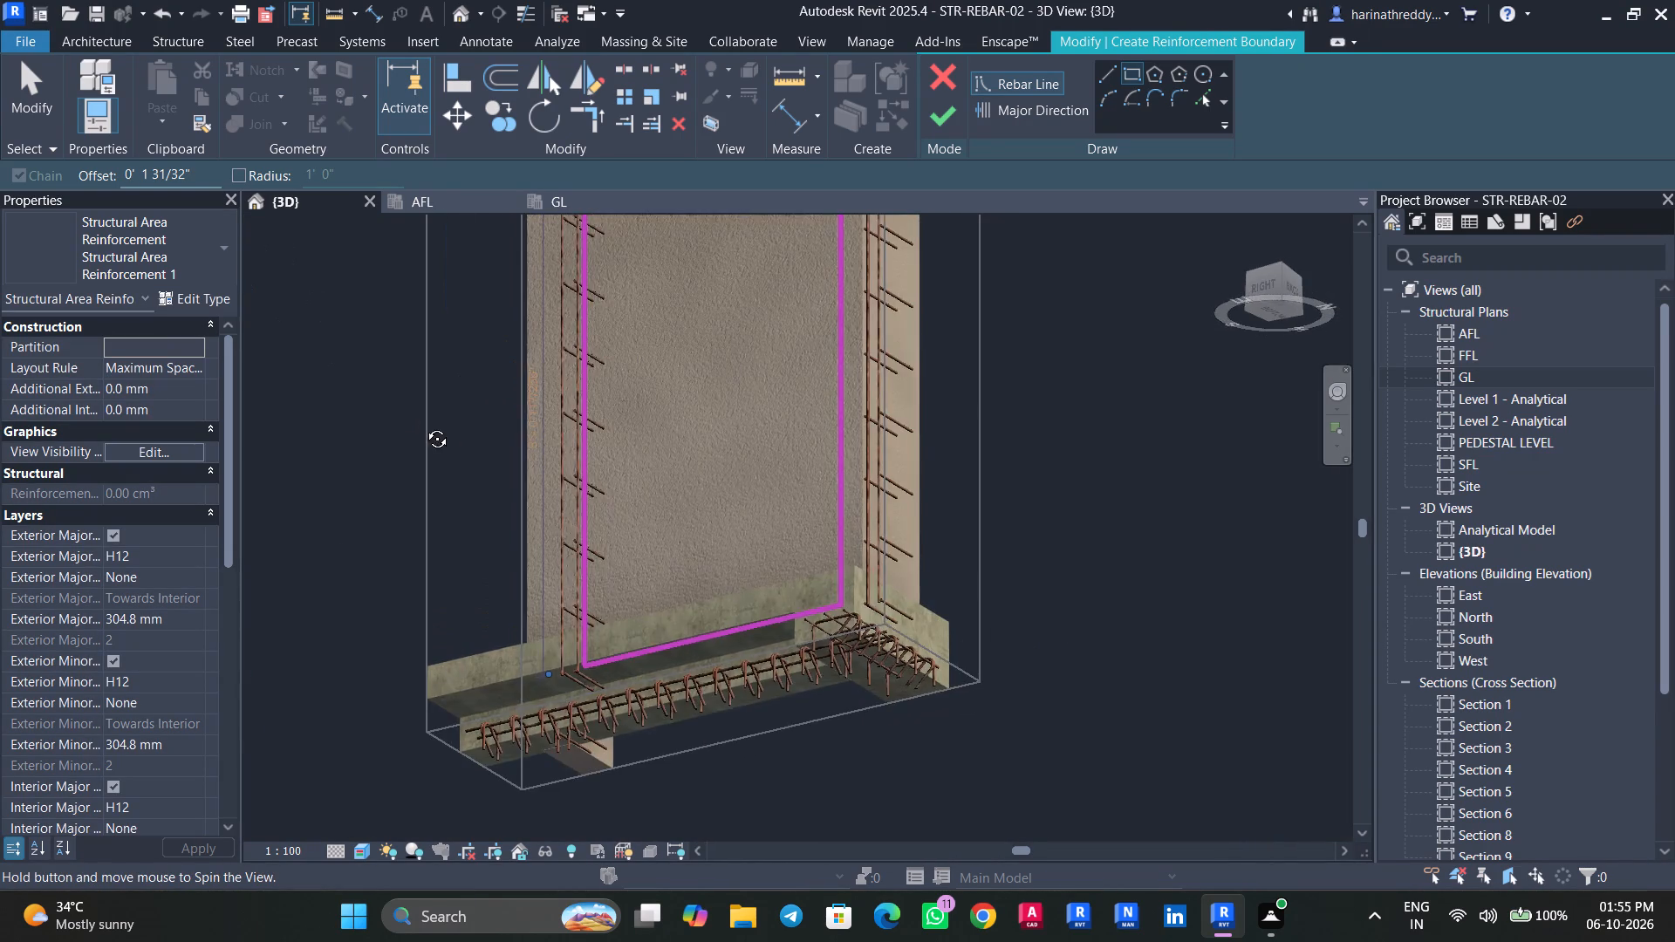
pyautogui.keyDown('shift'); pyautogui.moveTo(424, 426); pyautogui.dragTo(434, 420, button='middle'); pyautogui.keyUp('shift')
pyautogui.moveTo(434, 420); pyautogui.dragTo(515, 814, button='middle')
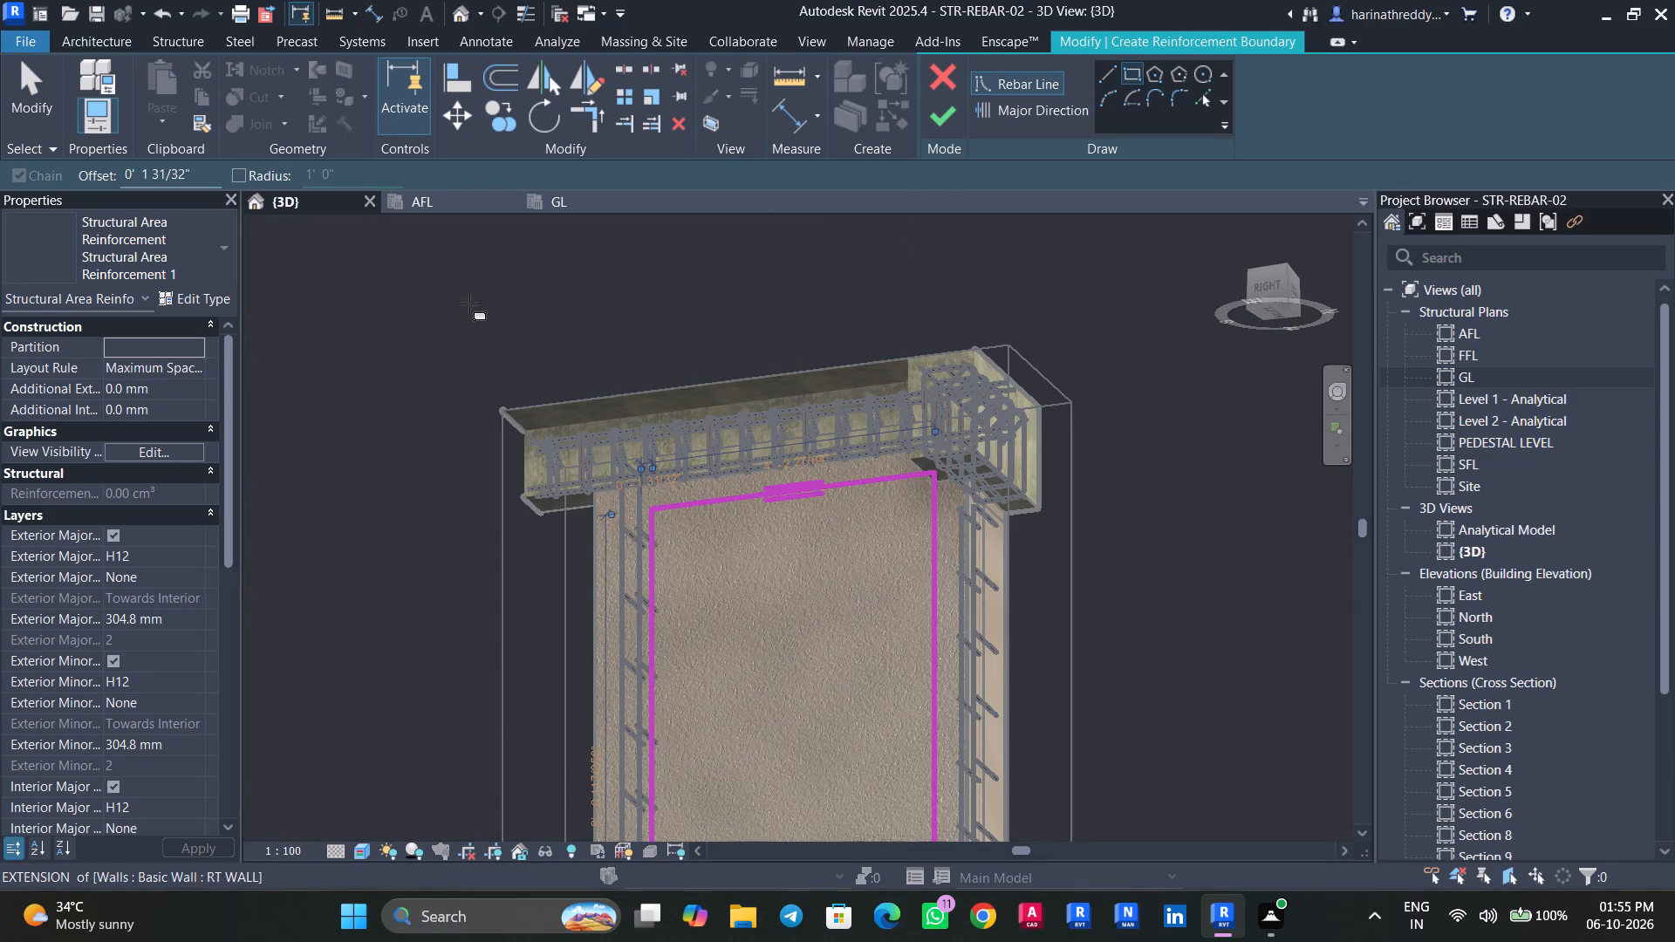
pyautogui.click(940, 105)
# Edit the new area reinforcement's view visibility so its bars show through the side wall in the 3D view.
pyautogui.keyDown('shift'); pyautogui.moveTo(1207, 551); pyautogui.dragTo(1276, 715, button='middle'); pyautogui.keyUp('shift')
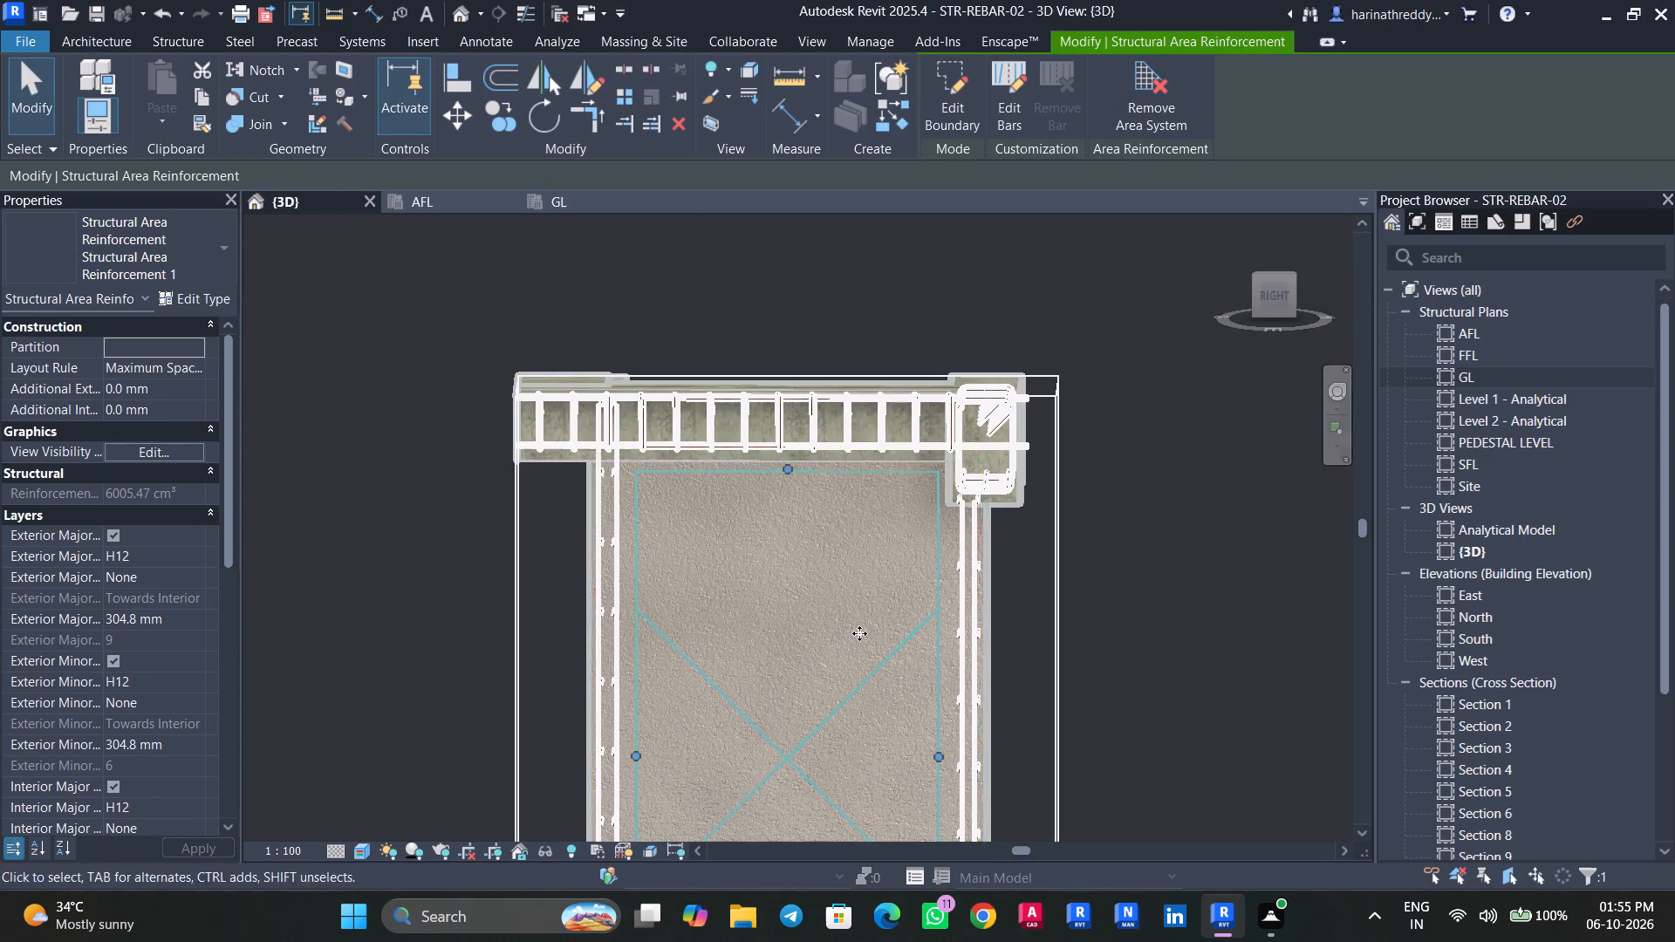
pyautogui.click(840, 706)
pyautogui.click(159, 463)
pyautogui.click(156, 460)
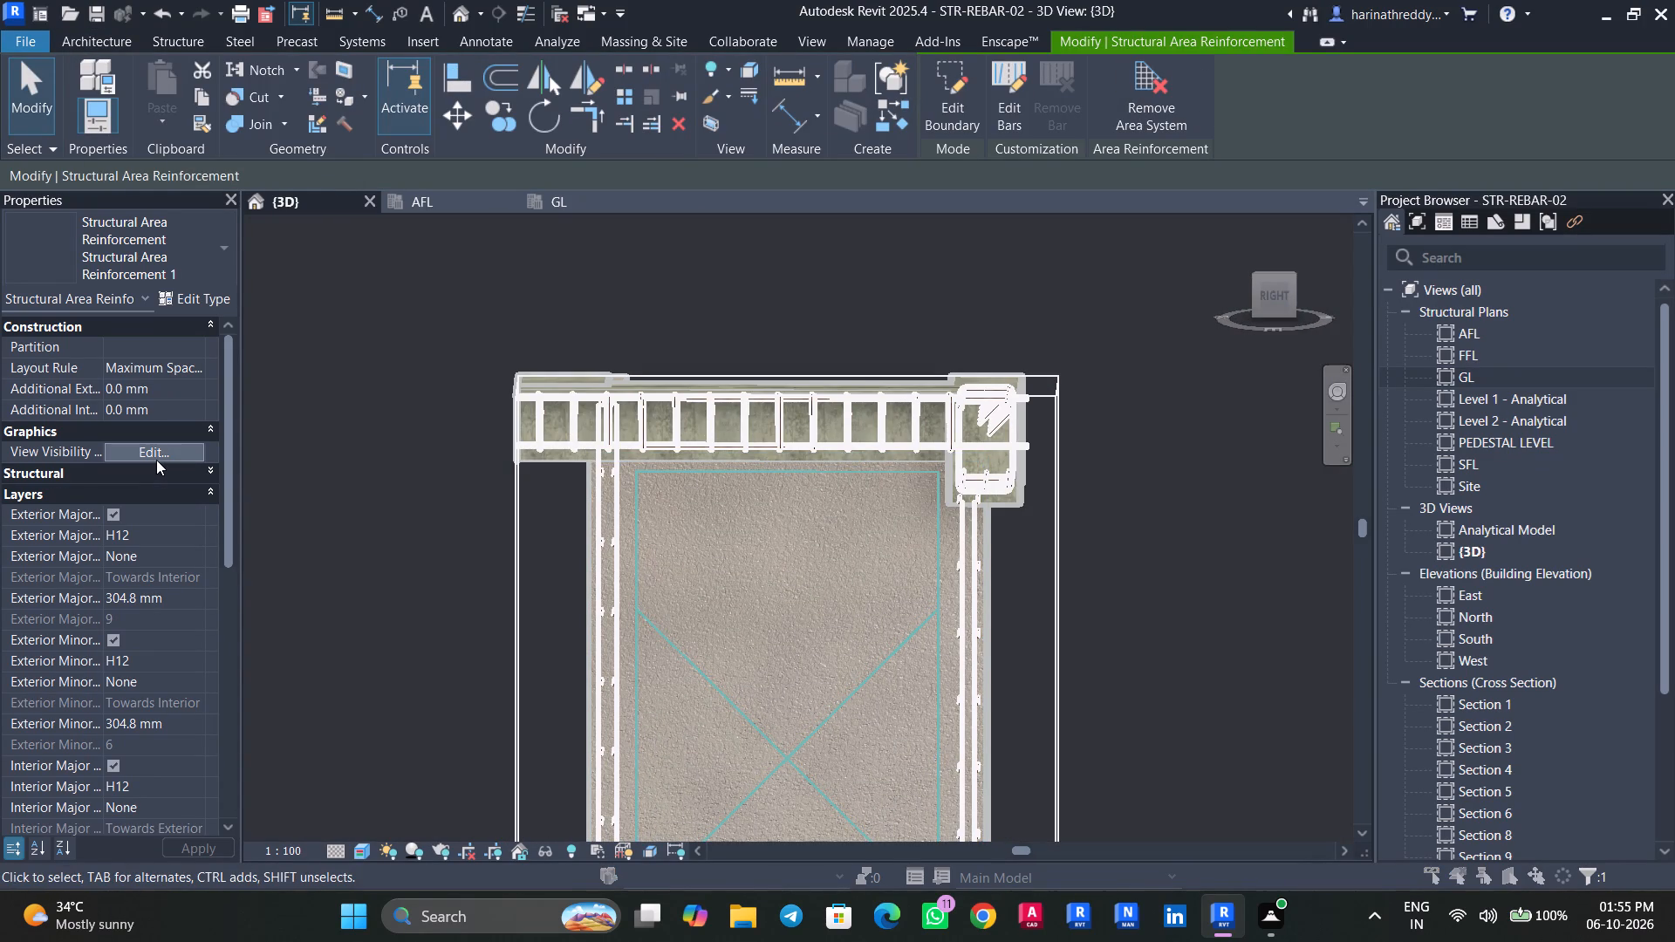
pyautogui.click(1002, 360)
pyautogui.click(933, 651)
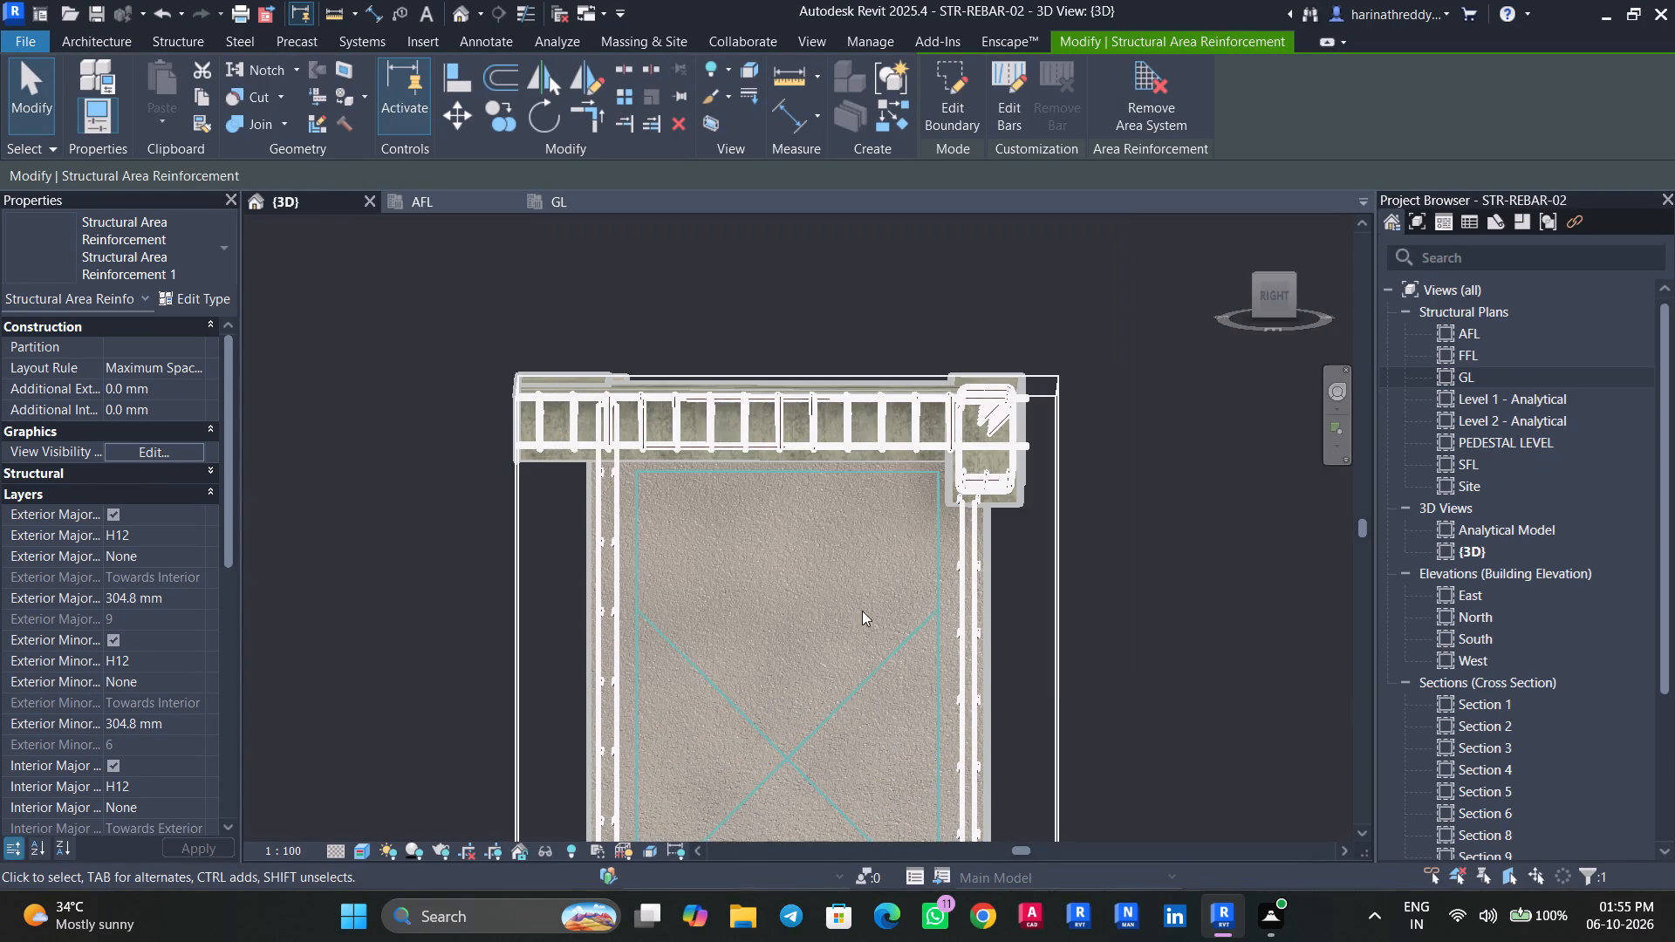
pyautogui.click(194, 467)
pyautogui.press('Escape')
pyautogui.press('Escape')
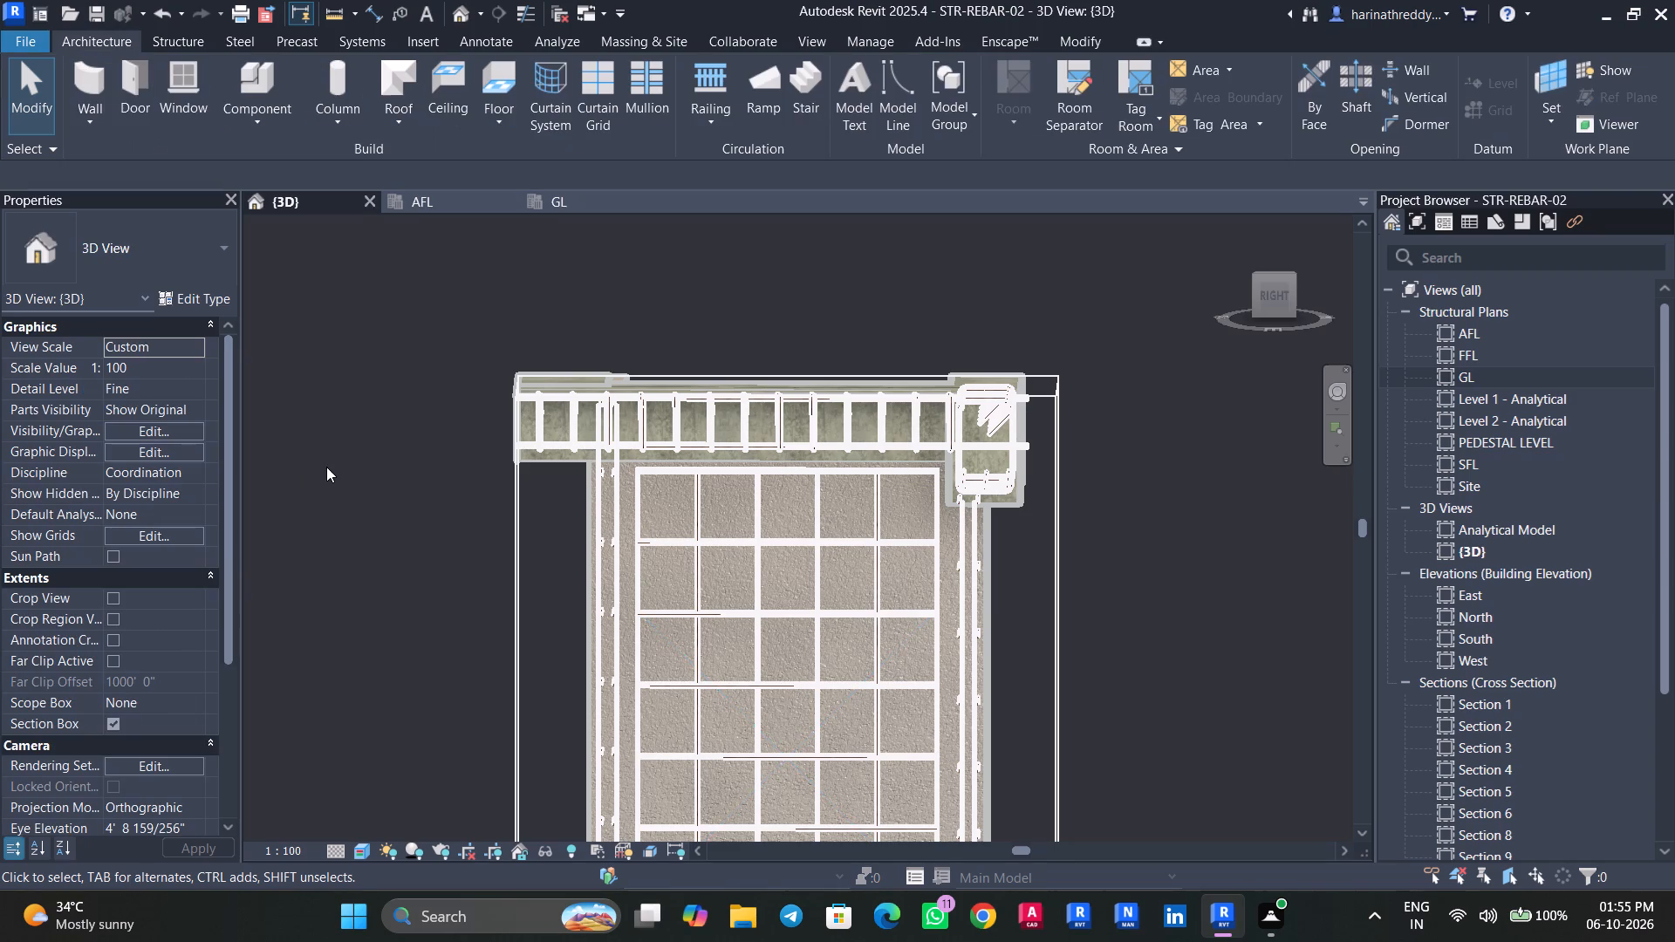
# Turn off the section box around the side wall and view the full reinforced 3D model.
pyautogui.keyDown('shift'); pyautogui.moveTo(338, 481); pyautogui.dragTo(591, 525, button='middle'); pyautogui.keyUp('shift')
pyautogui.keyDown('shift'); pyautogui.scroll(1, 361, 518); pyautogui.keyUp('shift')
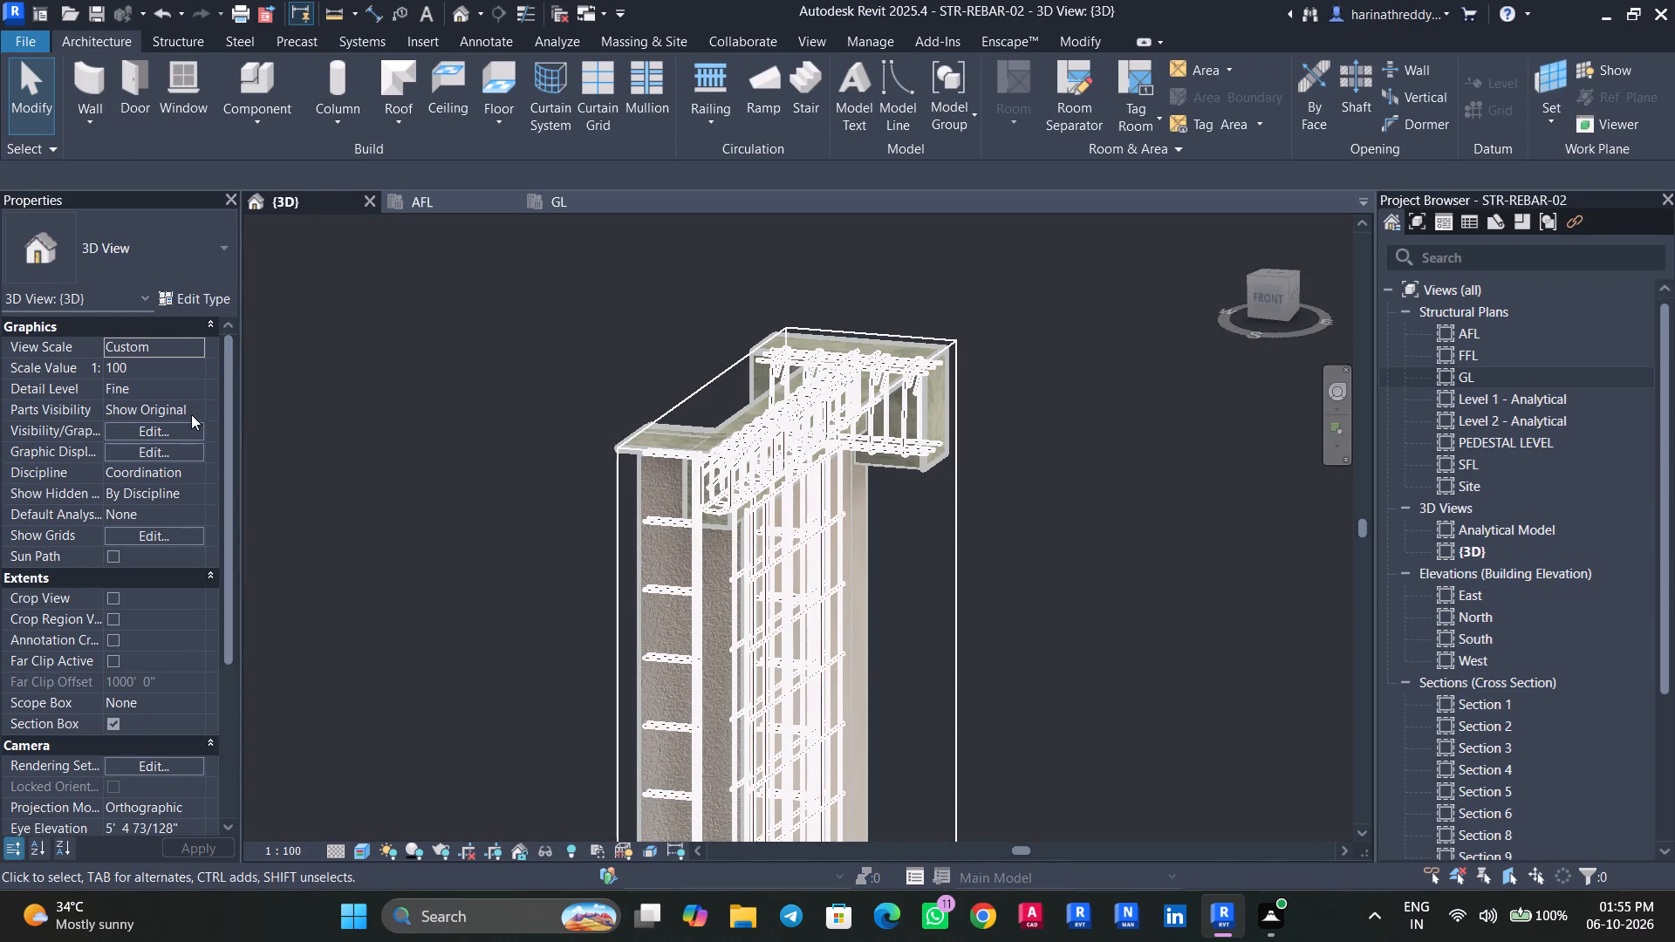
pyautogui.click(108, 726)
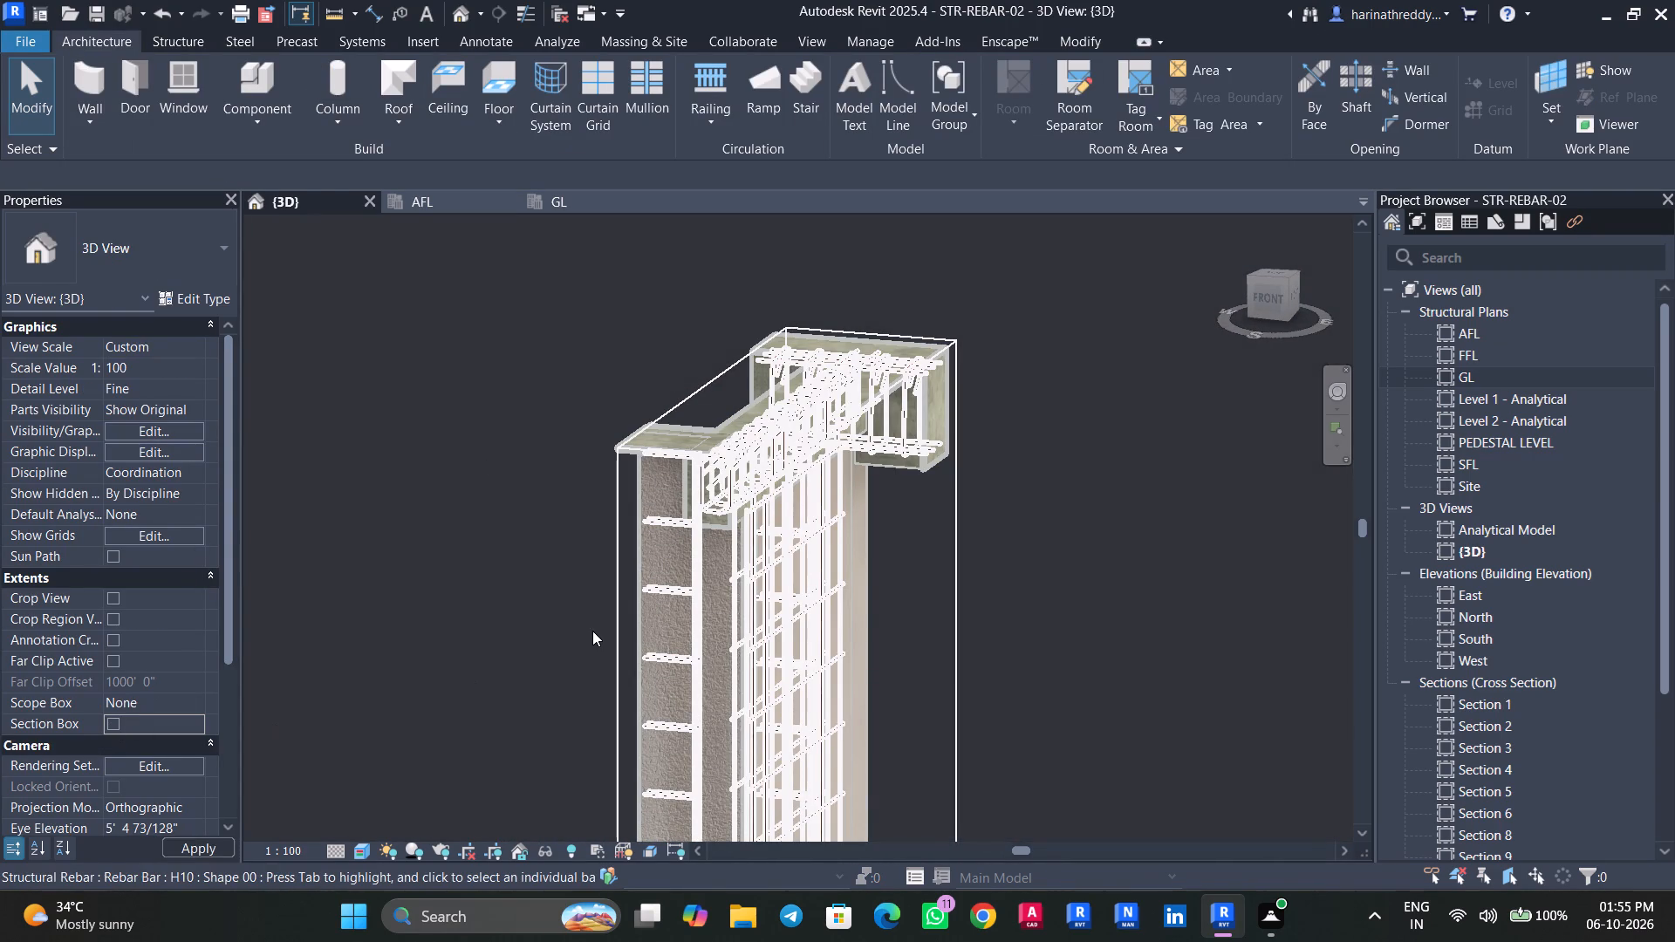
pyautogui.press('Escape')
pyautogui.scroll(-5, 937, 803)
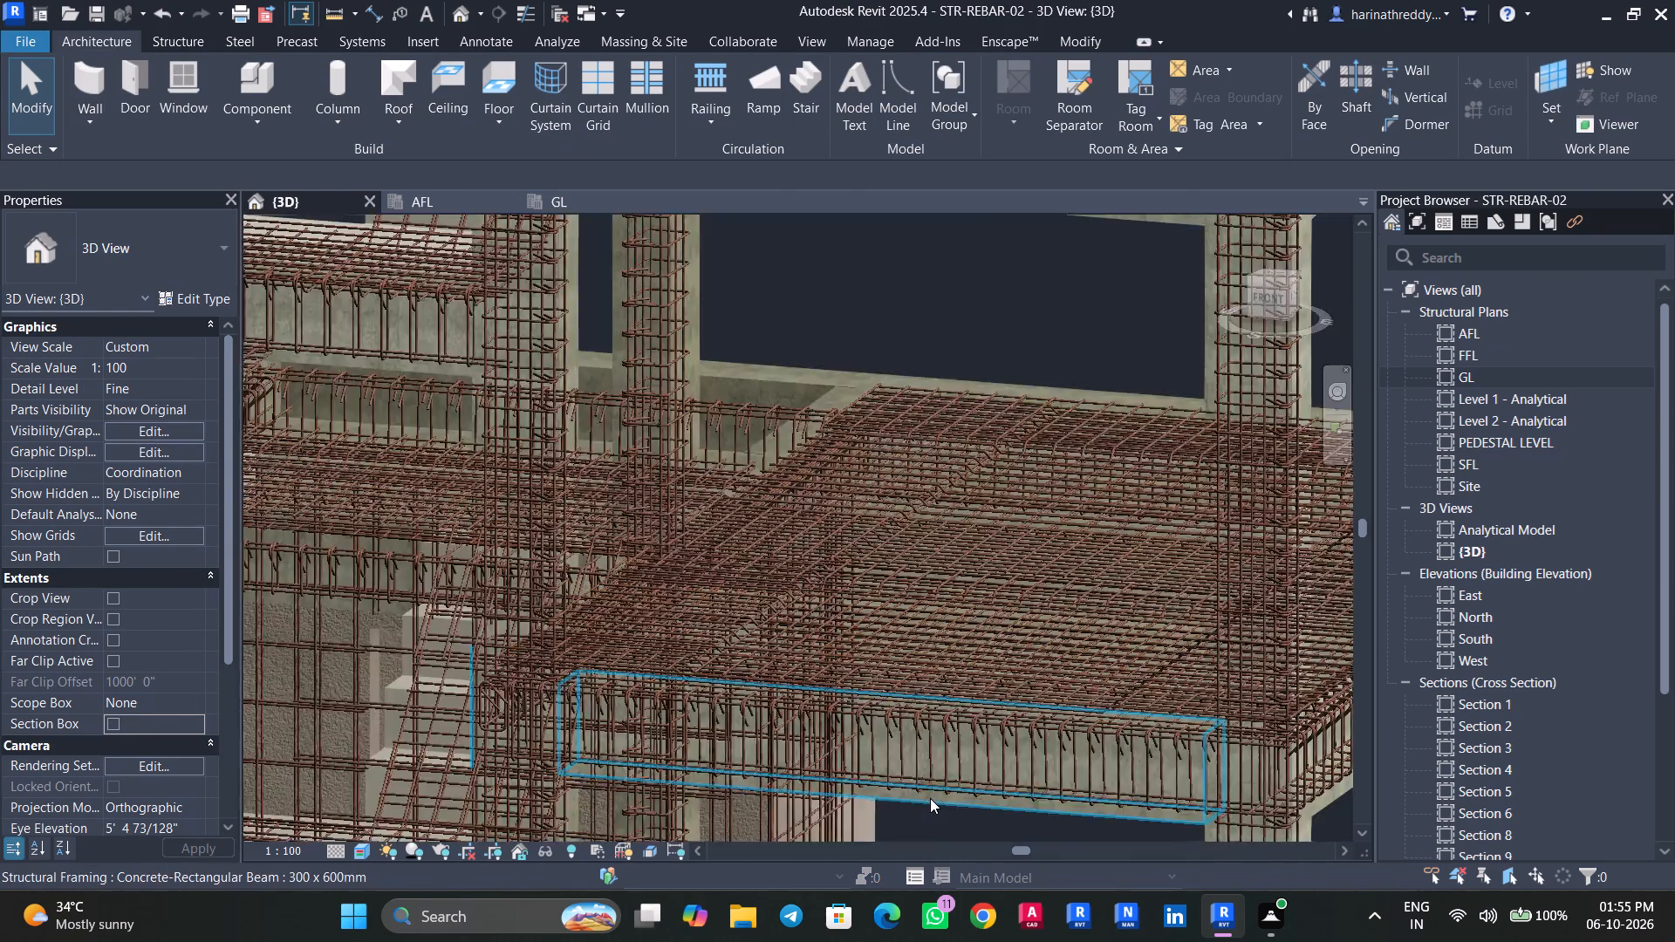
pyautogui.scroll(-3, 930, 798)
pyautogui.moveTo(469, 805); pyautogui.dragTo(569, 731, button='middle')
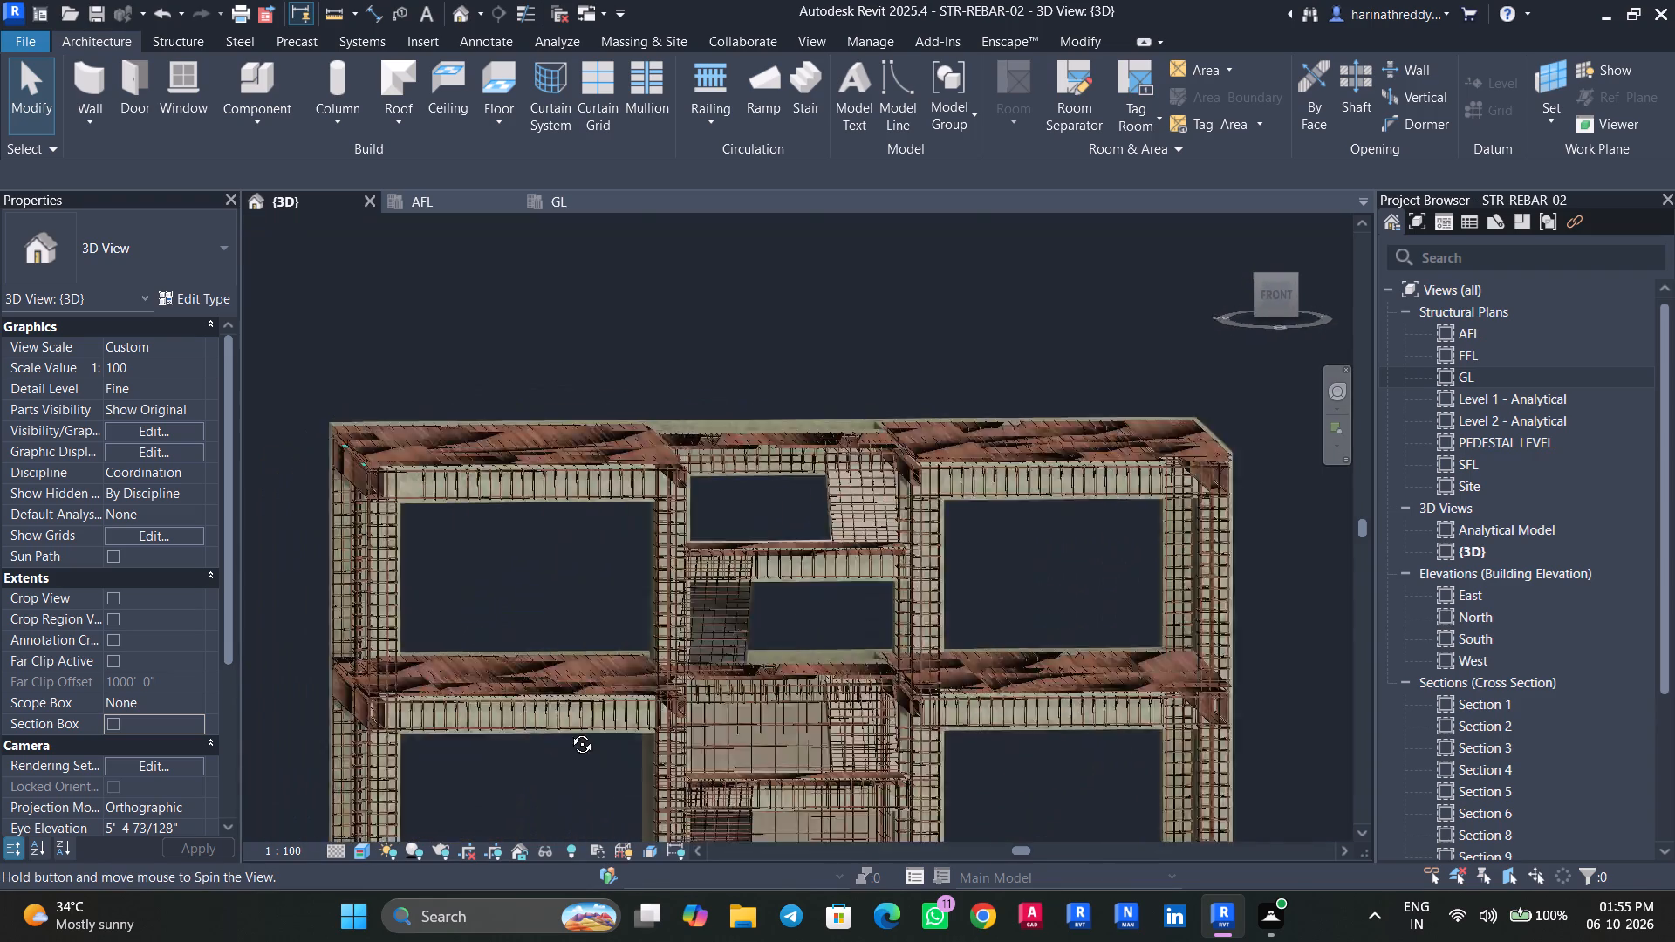
pyautogui.moveTo(569, 731); pyautogui.dragTo(918, 760, button='middle')
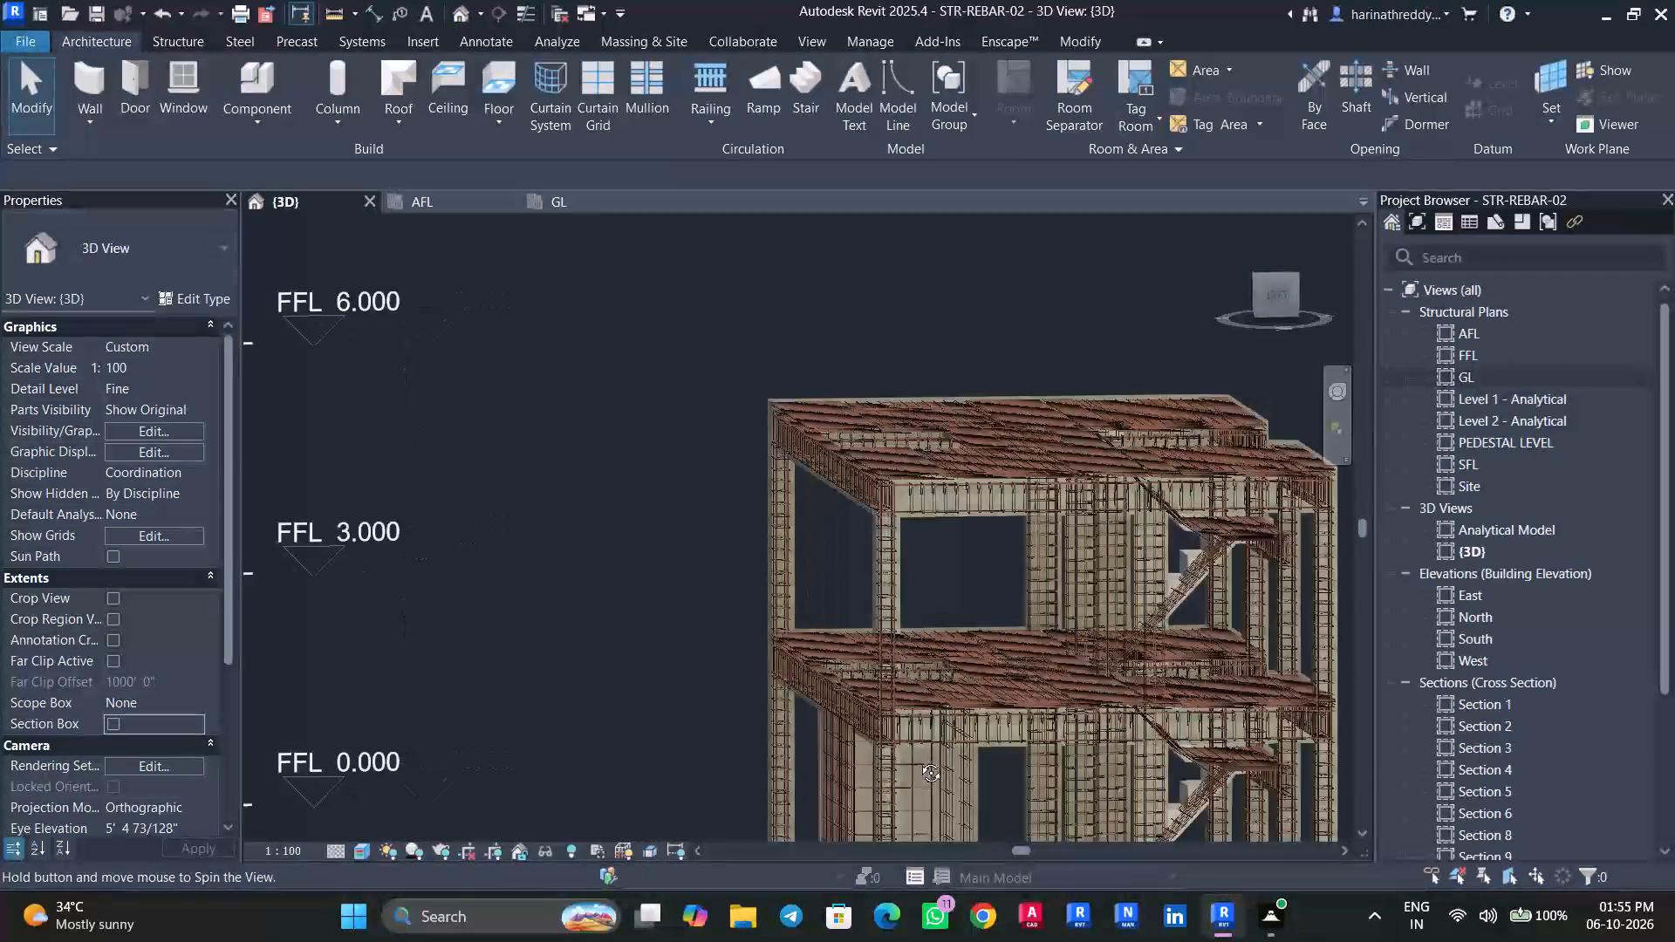
# Examine the full reinforced 3D model from several sides to locate an RT enclosure wall still lacking area reinforcement.
pyautogui.moveTo(918, 760); pyautogui.dragTo(1000, 760, button='middle')
pyautogui.scroll(6, 762, 788)
pyautogui.moveTo(733, 783); pyautogui.dragTo(476, 617, button='middle')
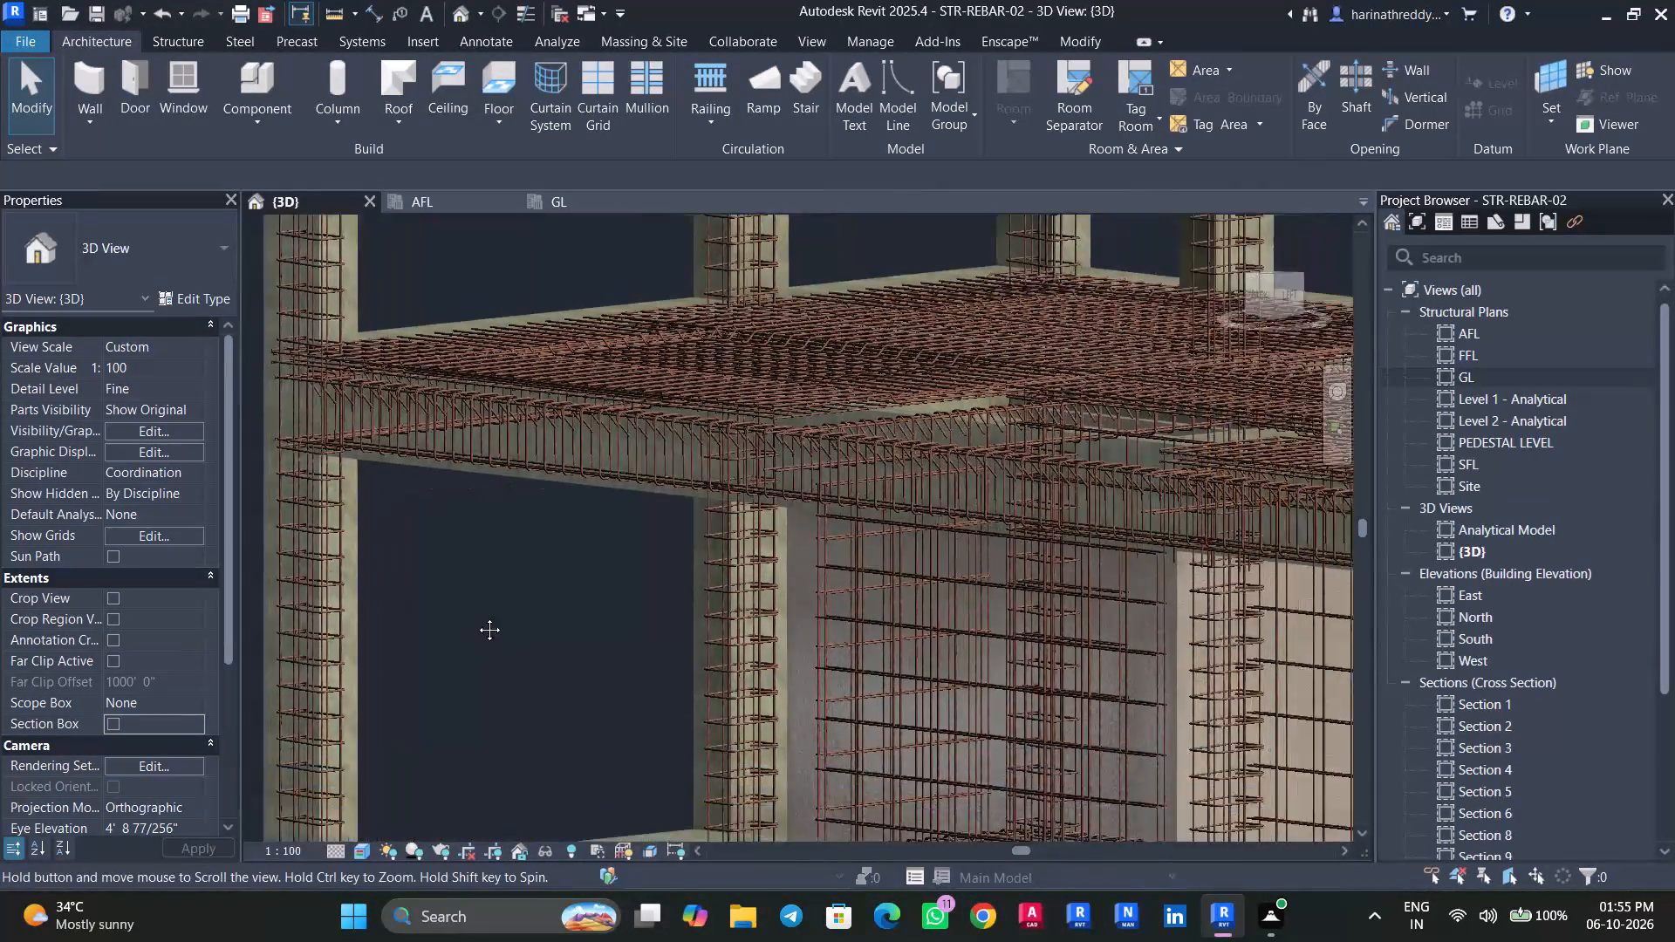
pyautogui.moveTo(476, 617); pyautogui.dragTo(439, 607, button='middle')
pyautogui.scroll(-4, 984, 685)
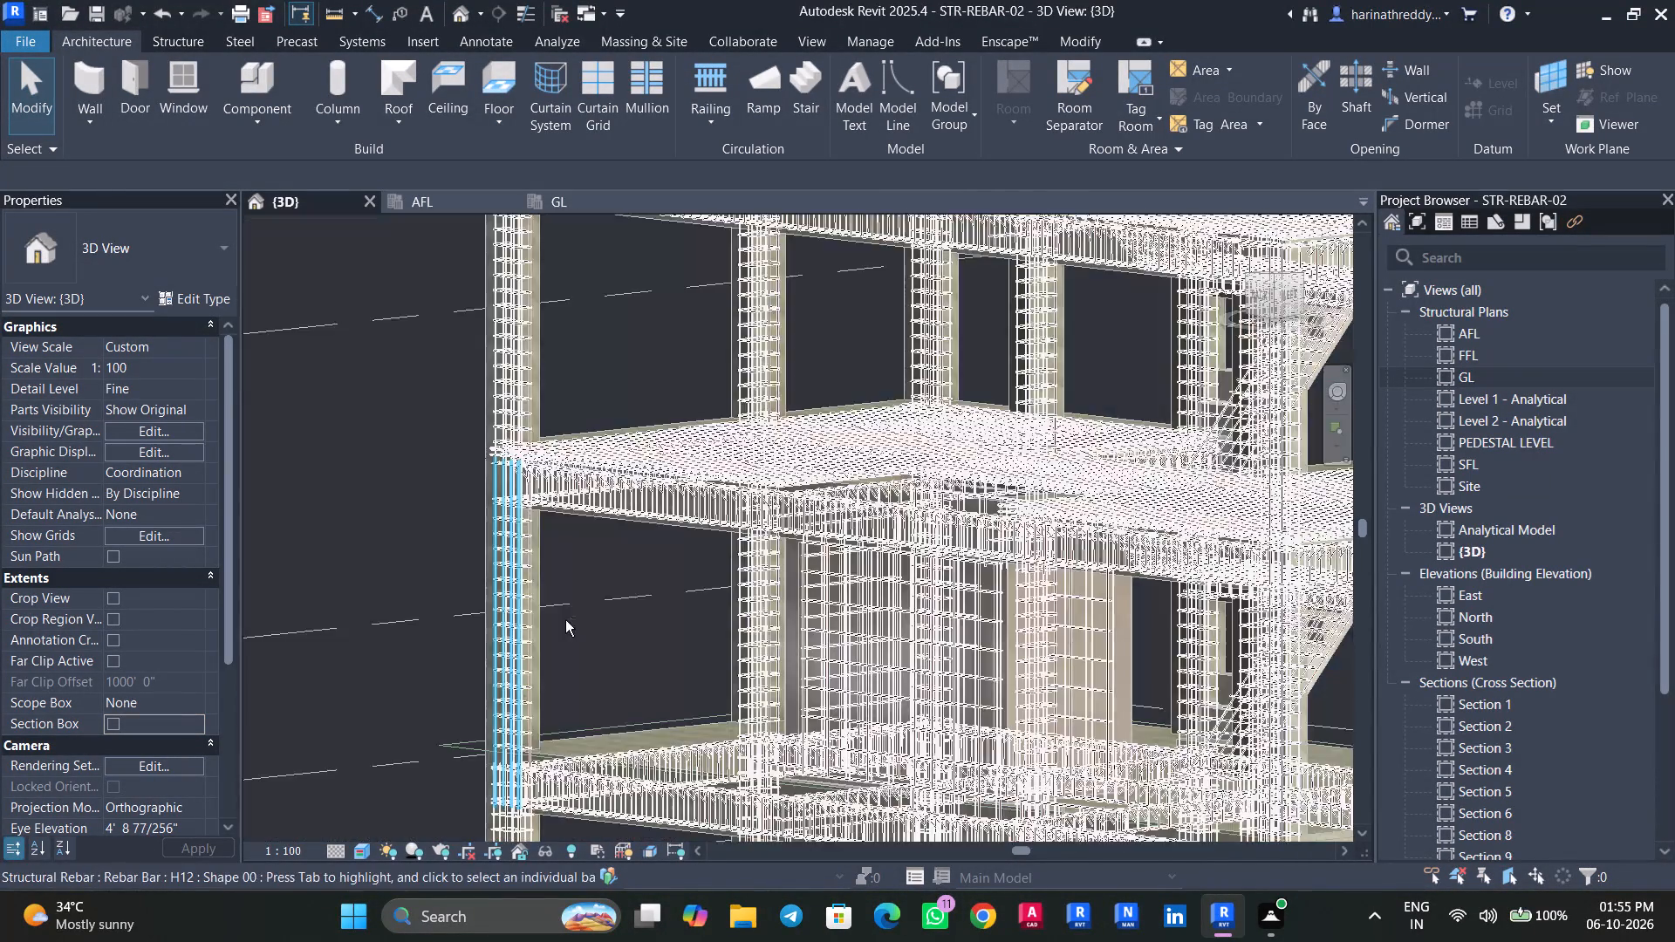
pyautogui.keyDown('shift'); pyautogui.moveTo(568, 620); pyautogui.dragTo(716, 620, button='middle'); pyautogui.keyUp('shift')
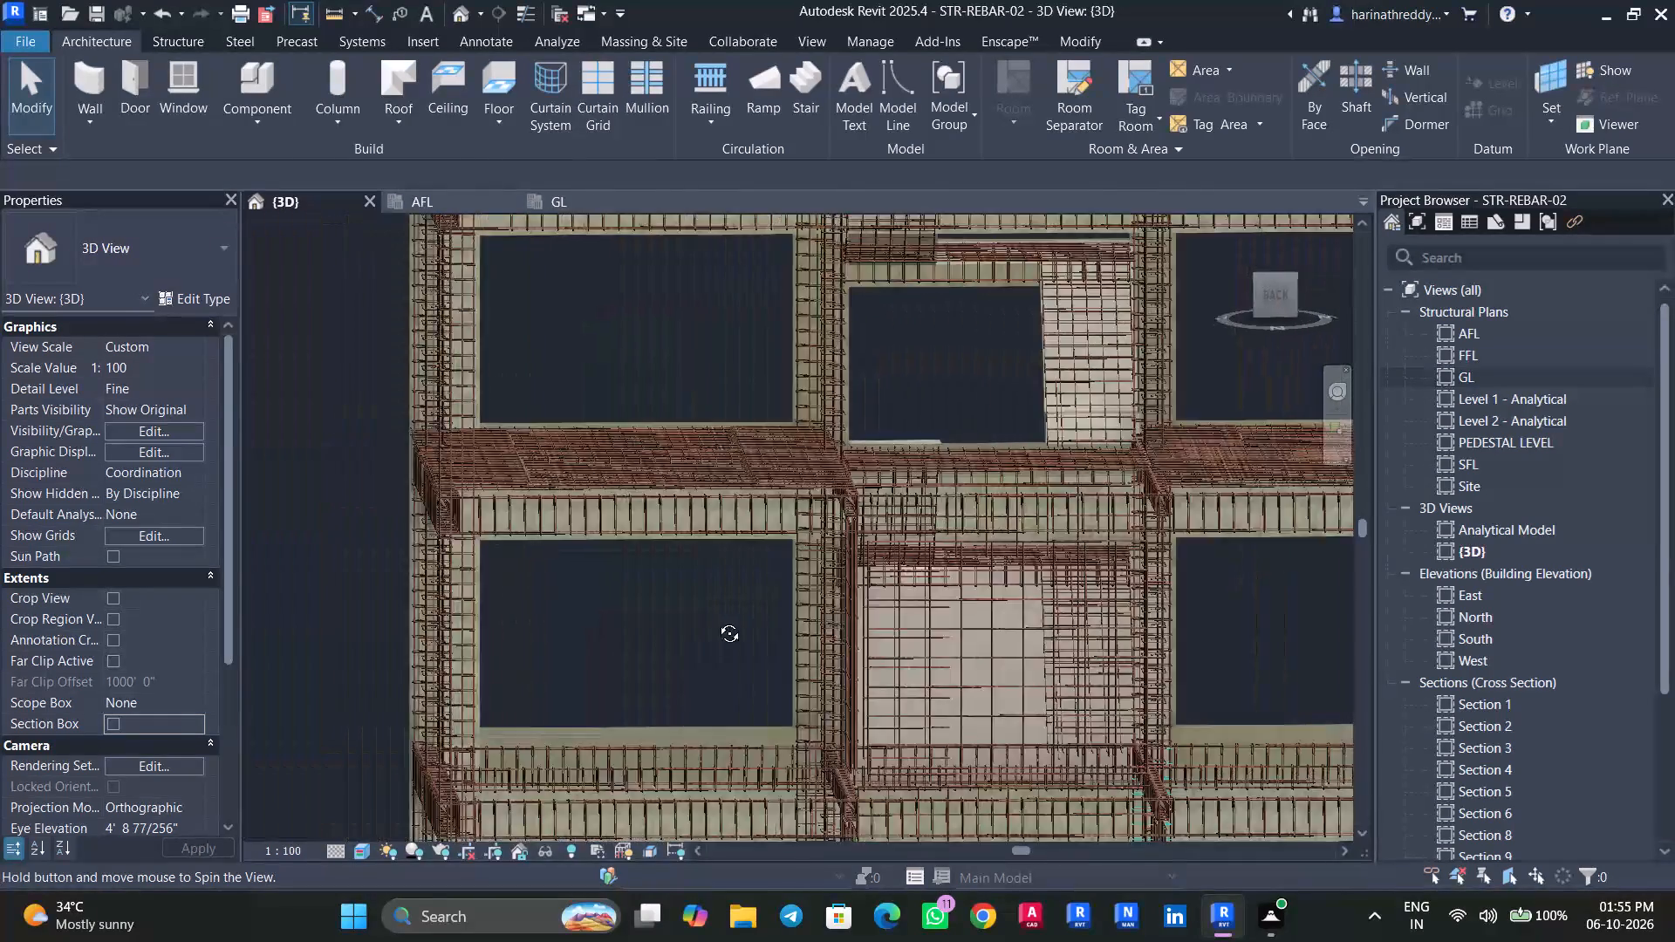
pyautogui.keyDown('shift'); pyautogui.moveTo(716, 620); pyautogui.dragTo(496, 631, button='middle'); pyautogui.keyUp('shift')
pyautogui.scroll(-5, 496, 631)
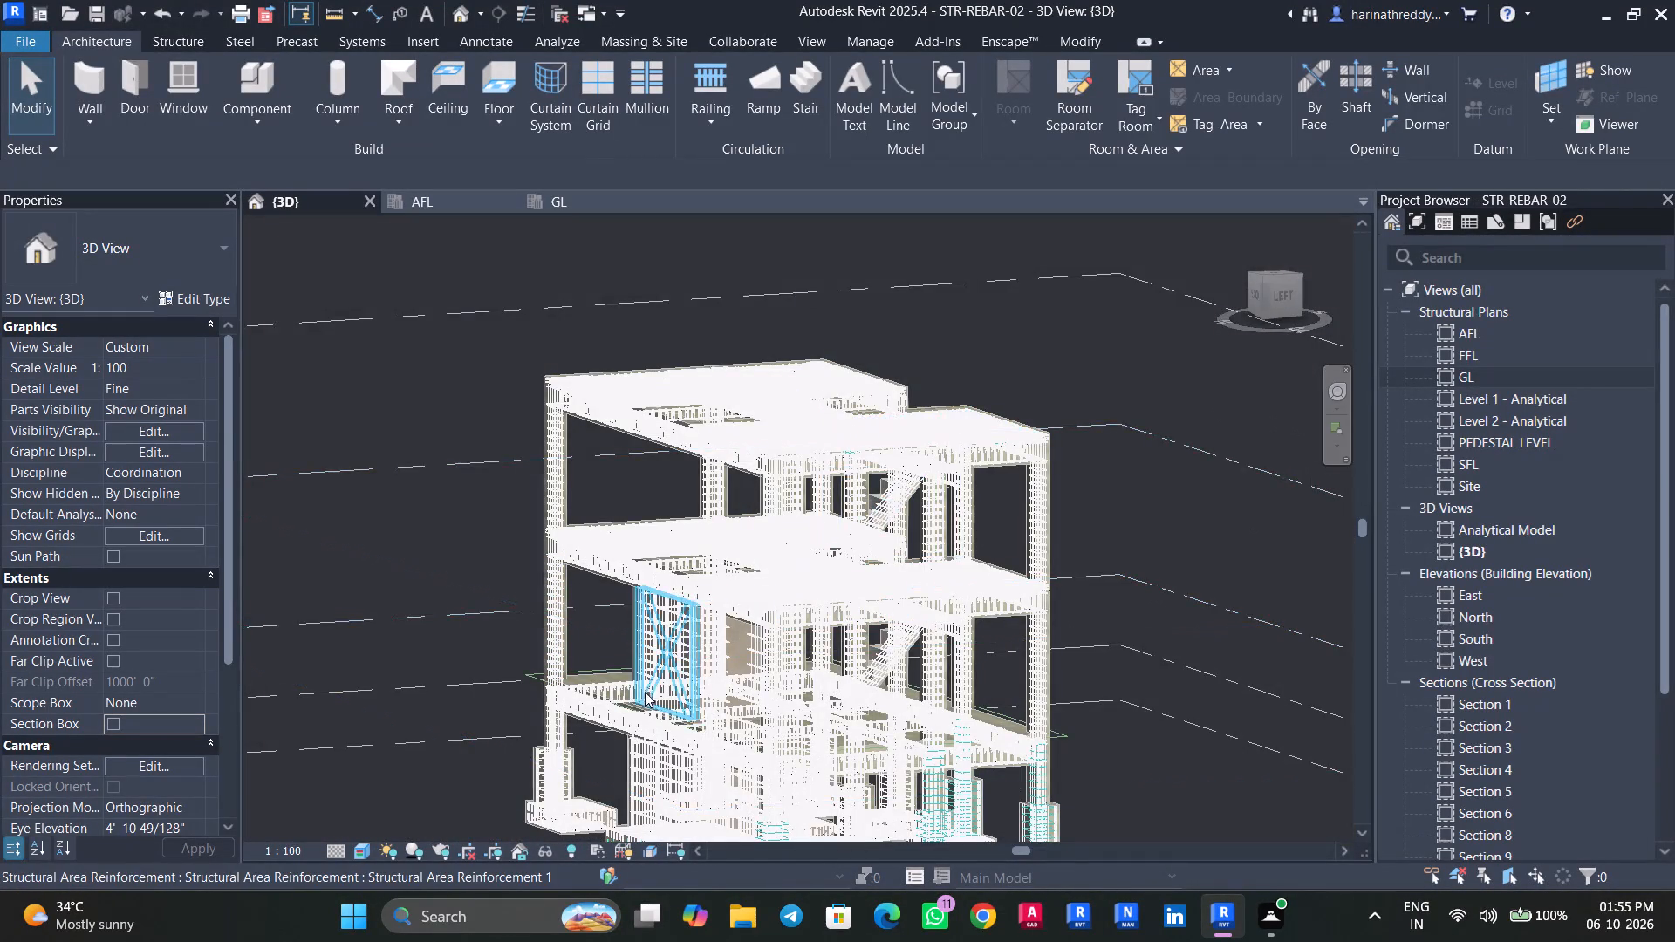
pyautogui.scroll(4, 648, 689)
pyautogui.scroll(-10, 598, 646)
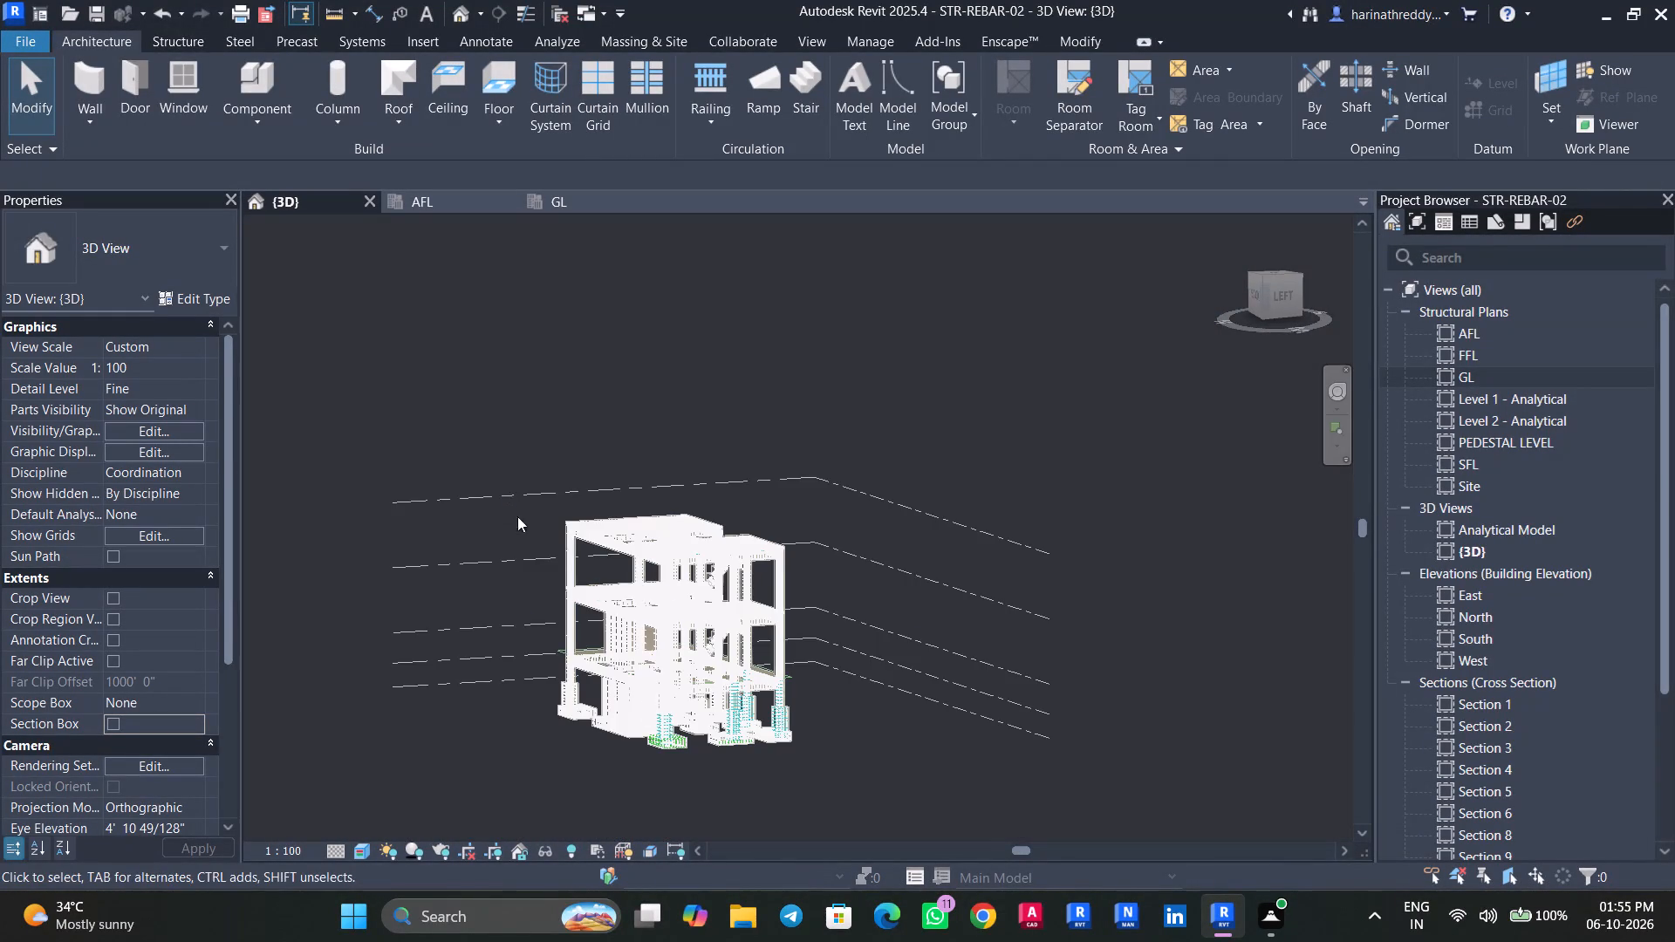
pyautogui.scroll(13, 639, 708)
pyautogui.keyDown('shift'); pyautogui.moveTo(689, 392); pyautogui.dragTo(678, 377, button='middle'); pyautogui.keyUp('shift')
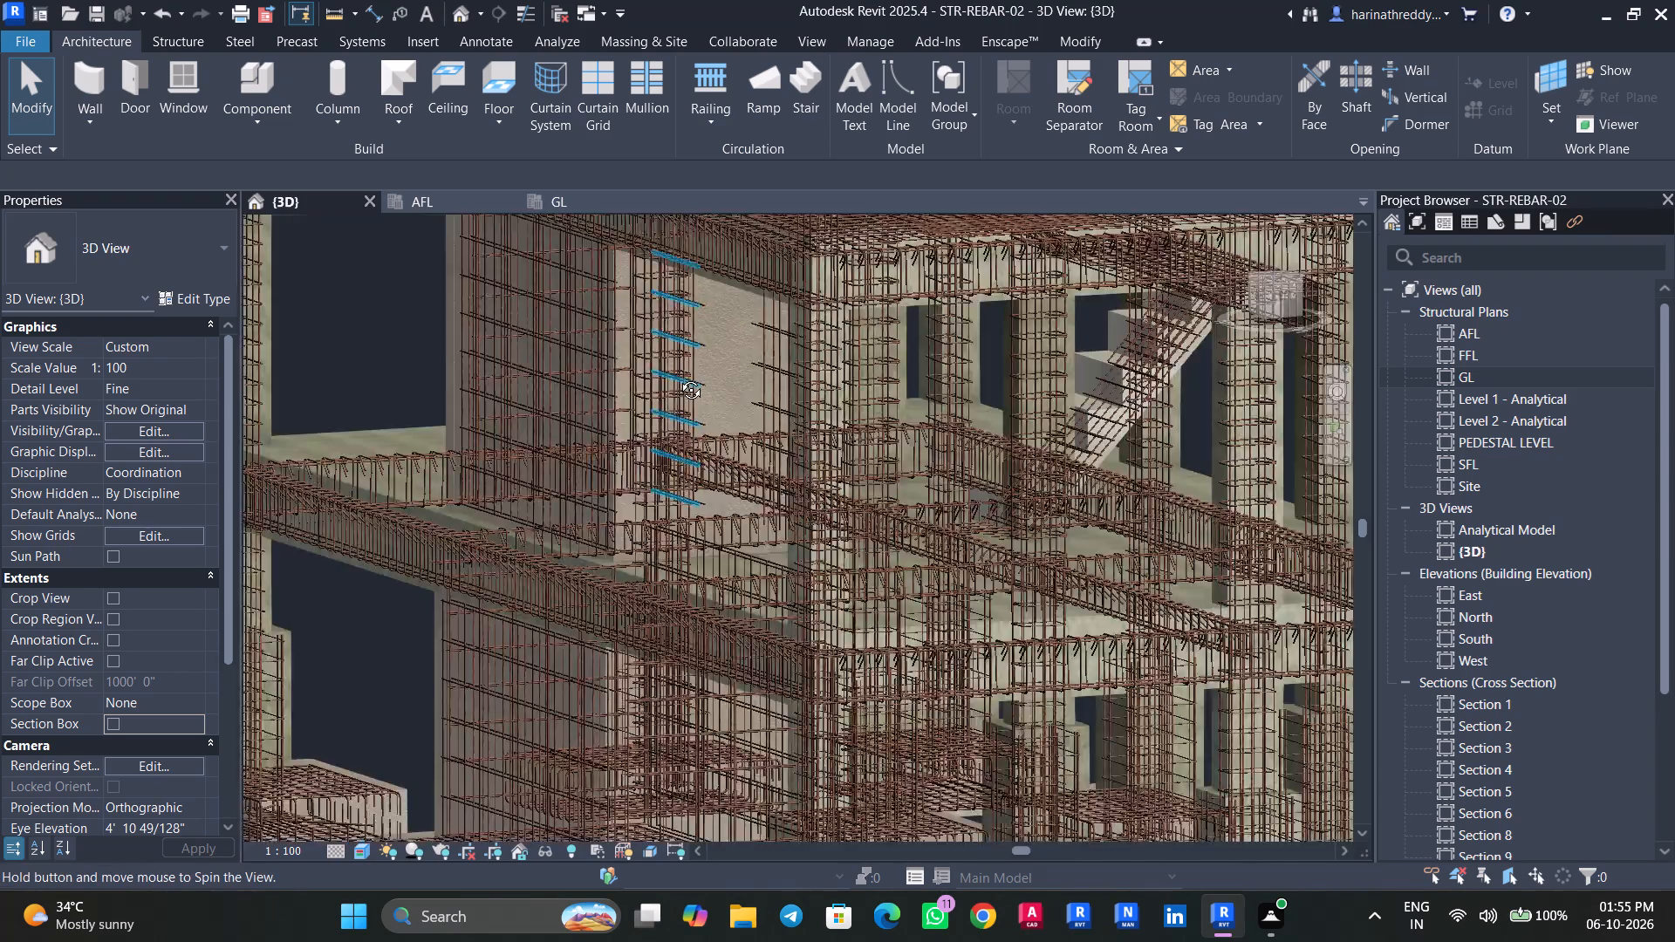
pyautogui.keyDown('shift'); pyautogui.moveTo(678, 377); pyautogui.dragTo(584, 361, button='middle'); pyautogui.keyUp('shift')
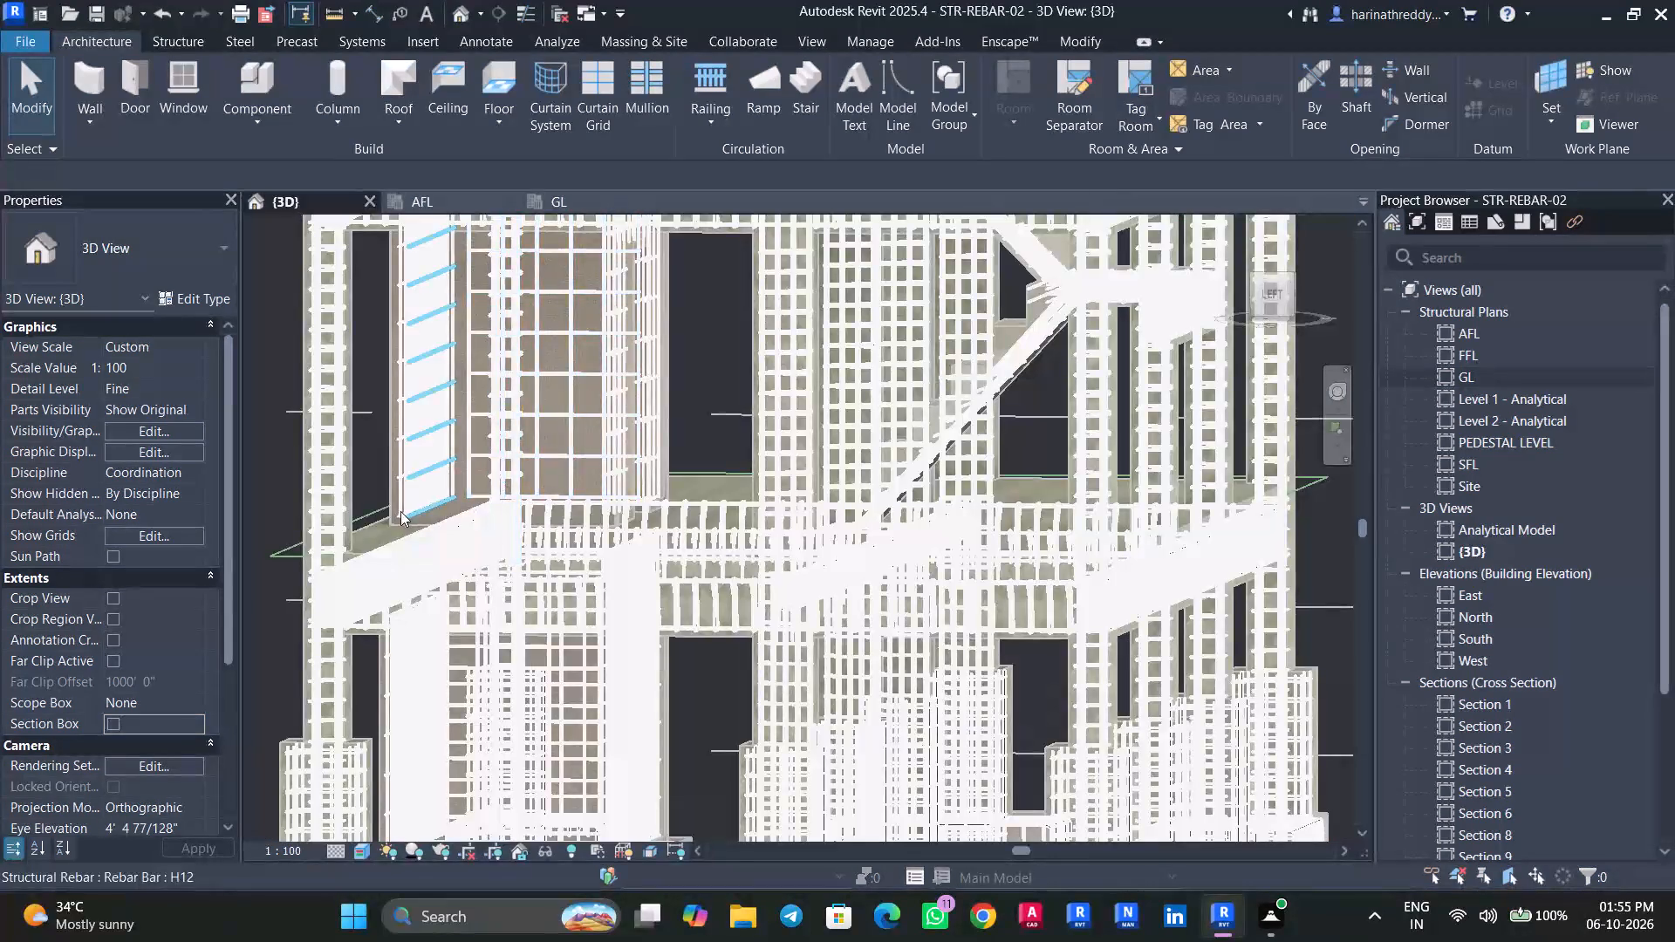
# Isolate the RT wall between the two reinforced walls in a section box and face it squarely in the Right view.
pyautogui.scroll(3, 400, 511)
pyautogui.click(417, 531)
pyautogui.scroll(-4, 417, 531)
pyautogui.keyDown('shift'); pyautogui.moveTo(416, 531); pyautogui.dragTo(397, 534, button='middle'); pyautogui.keyUp('shift')
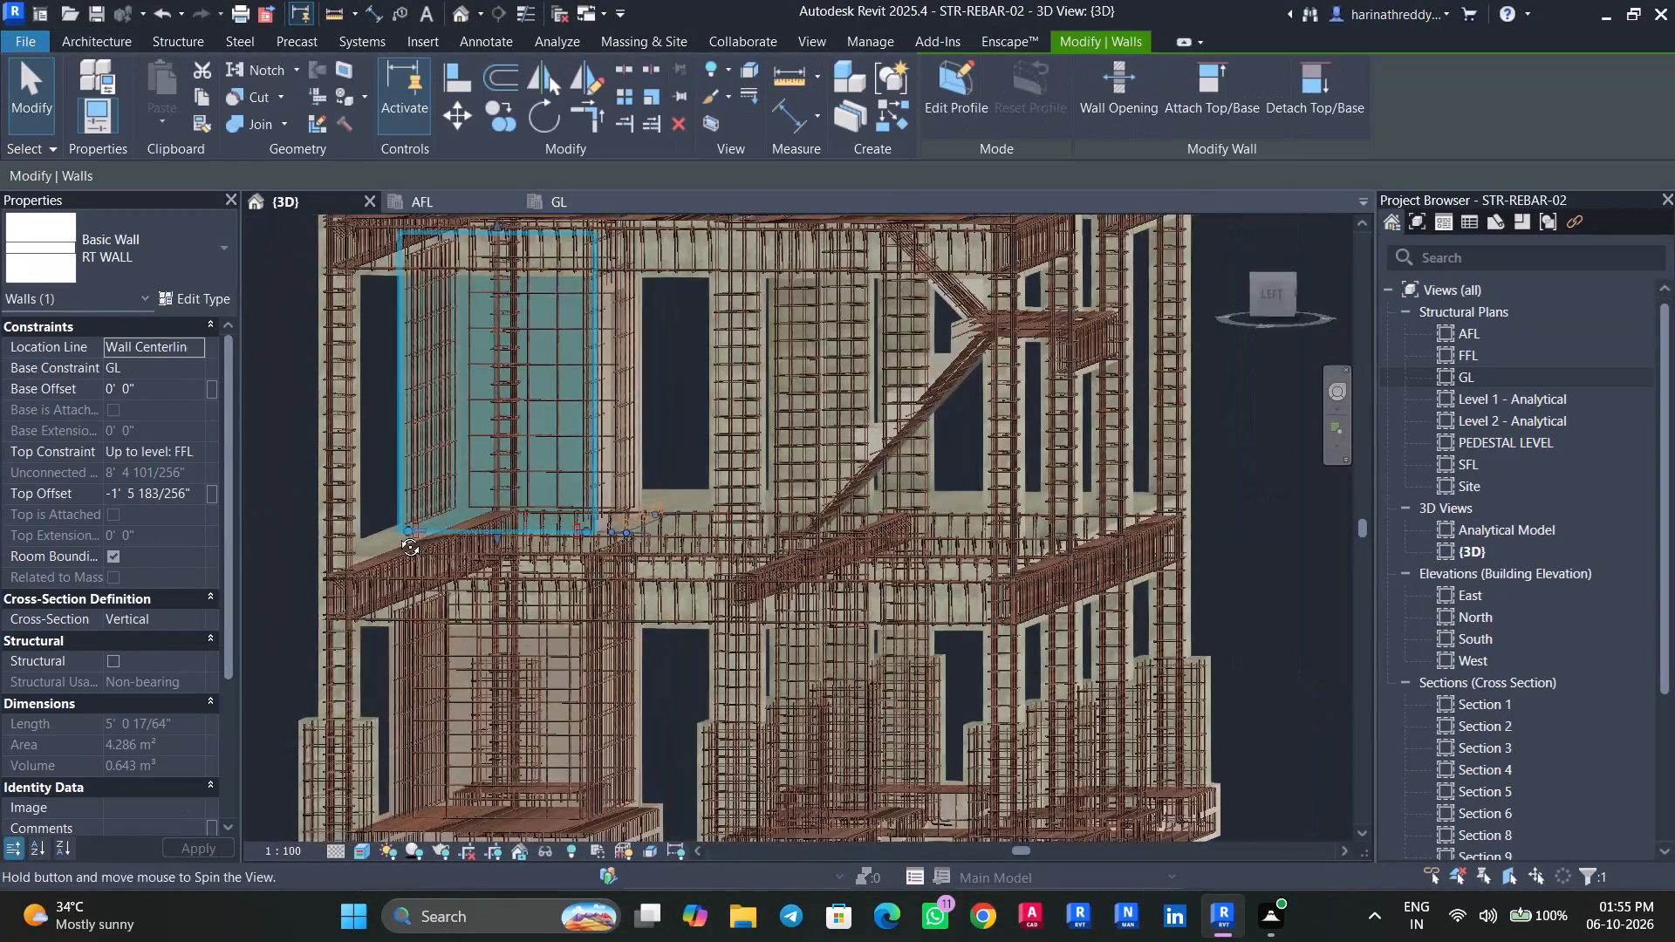
pyautogui.keyDown('shift'); pyautogui.moveTo(397, 534); pyautogui.dragTo(366, 543, button='middle'); pyautogui.keyUp('shift')
pyautogui.click(701, 126)
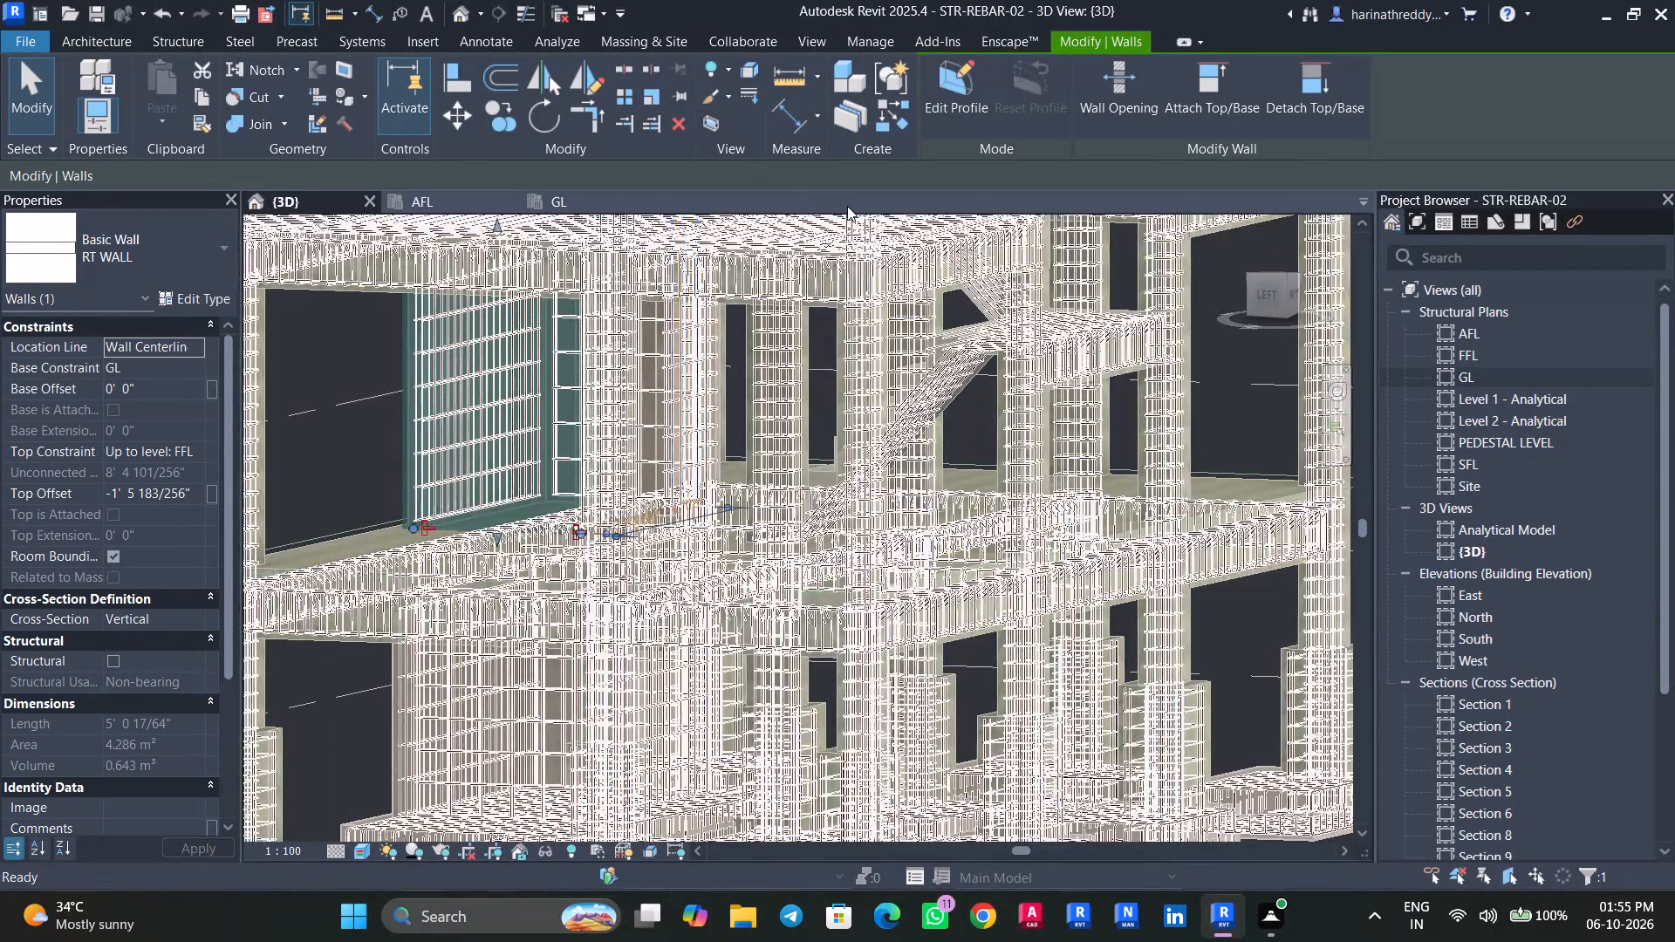
pyautogui.keyDown('shift'); pyautogui.moveTo(963, 568); pyautogui.dragTo(394, 601, button='middle'); pyautogui.keyUp('shift')
pyautogui.scroll(2, 892, 596)
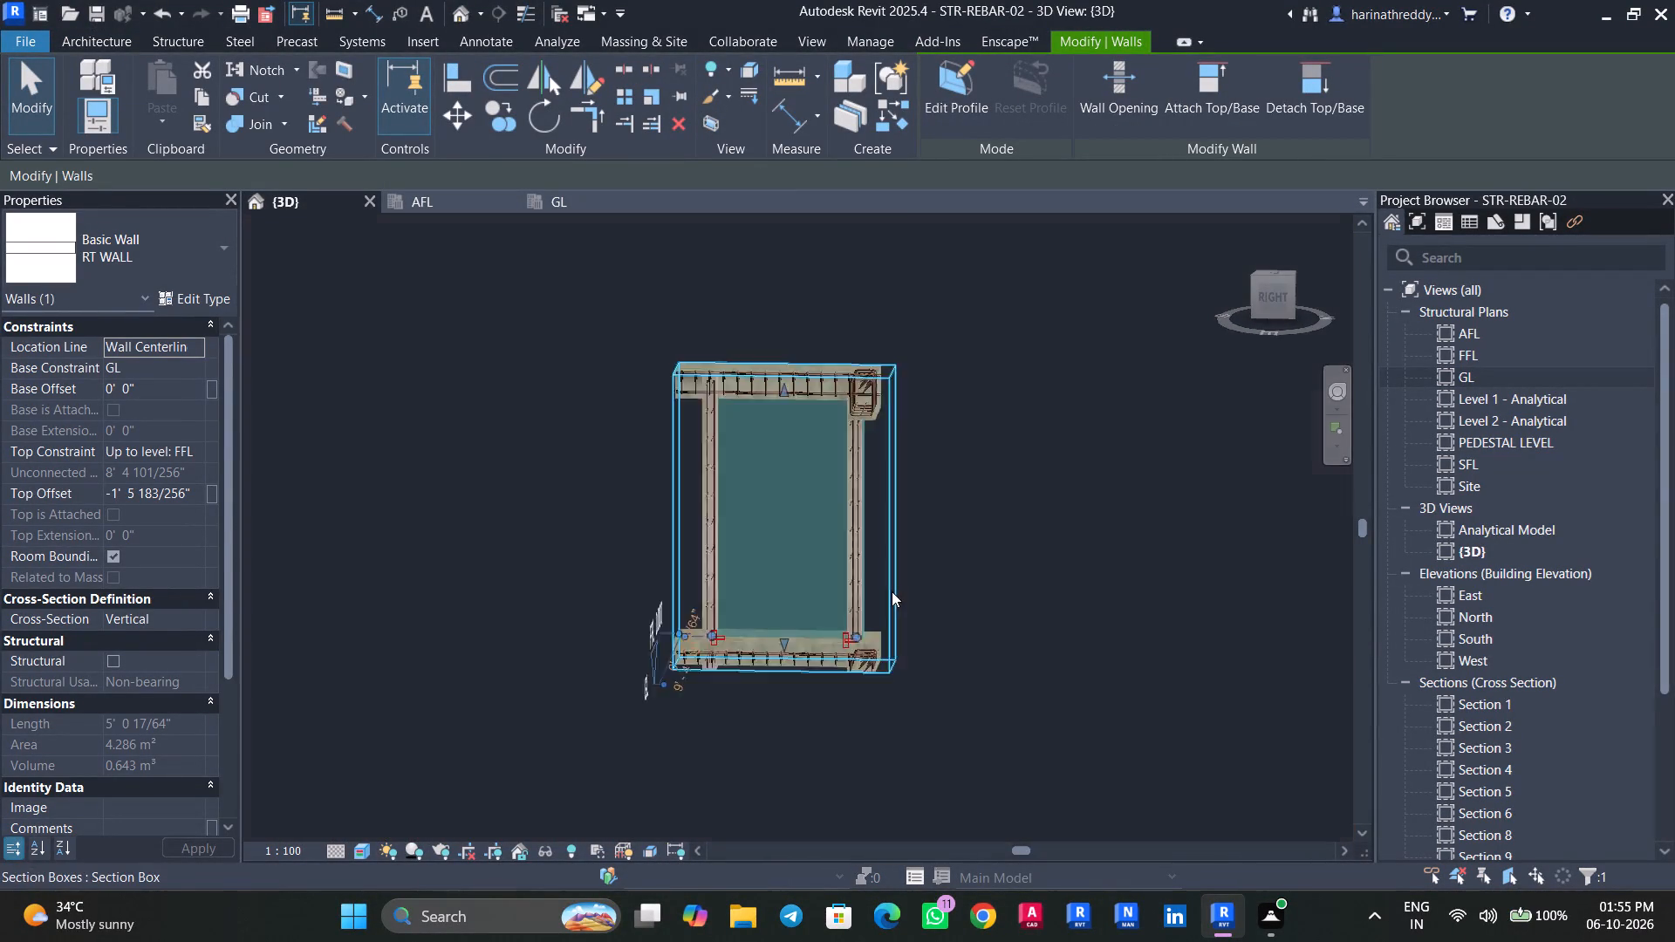
pyautogui.scroll(5, 892, 591)
pyautogui.keyDown('shift'); pyautogui.moveTo(879, 590); pyautogui.dragTo(887, 510, button='middle'); pyautogui.keyUp('shift')
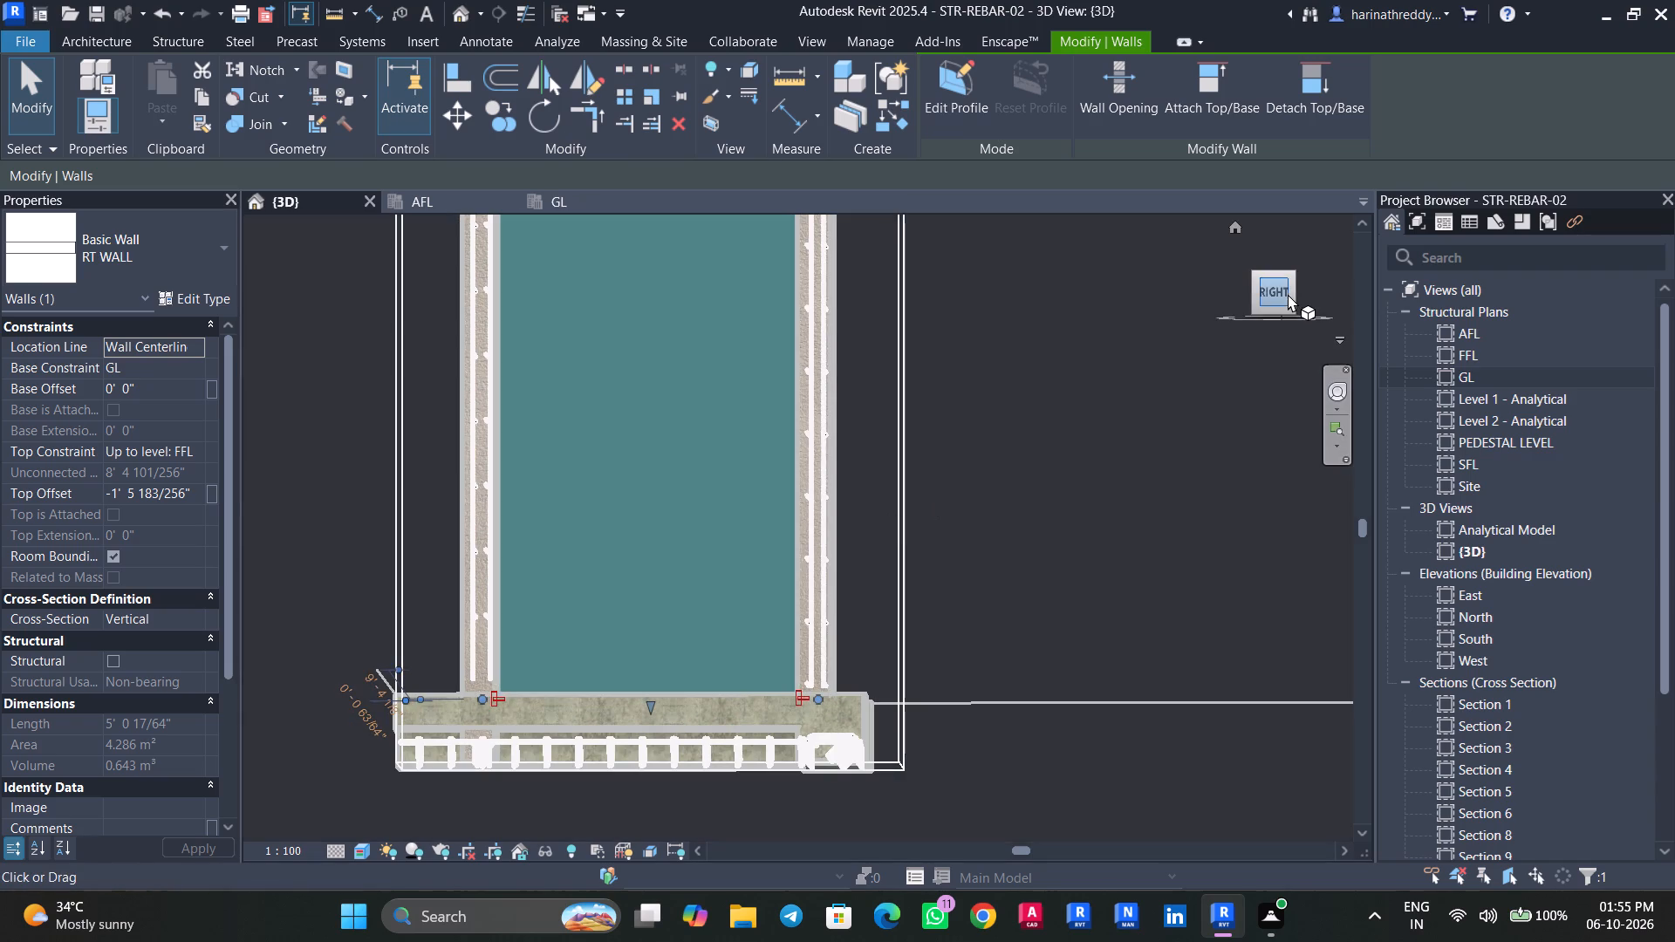
pyautogui.click(1288, 294)
pyautogui.scroll(-4, 1207, 413)
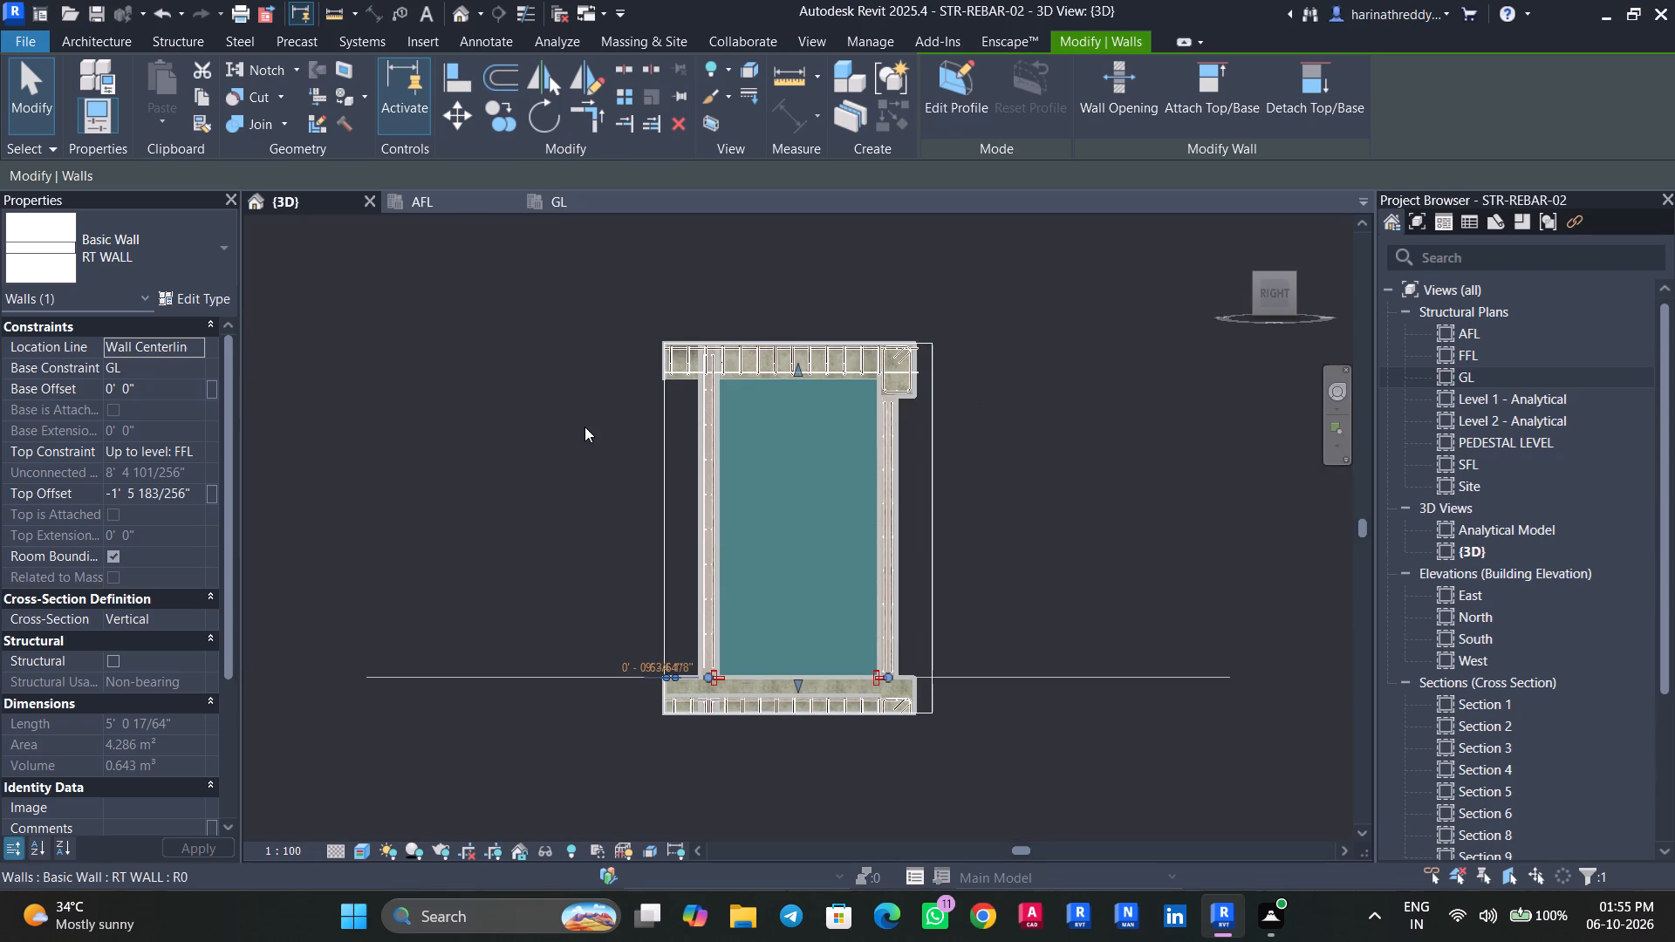
# Mark the isolated RT wall as structural.
pyautogui.click(111, 662)
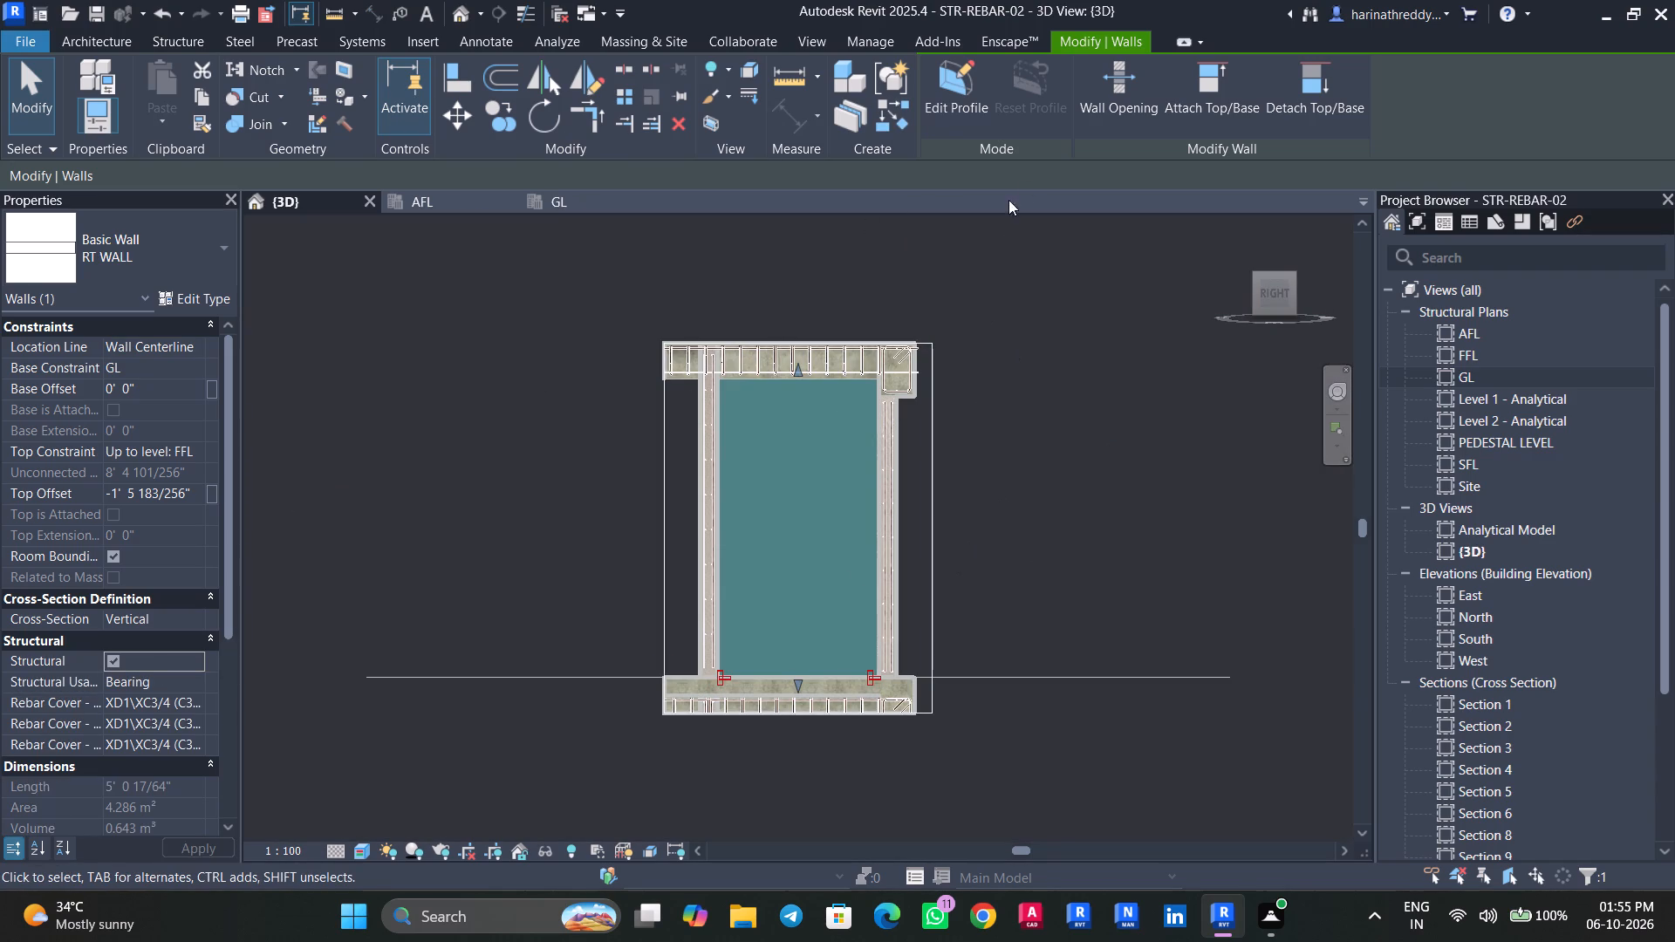
# Create area reinforcement on the isolated RT wall with a rectangular boundary offset 50 mm inward from the wall's edges.
pyautogui.click(1499, 102)
pyautogui.scroll(5, 739, 377)
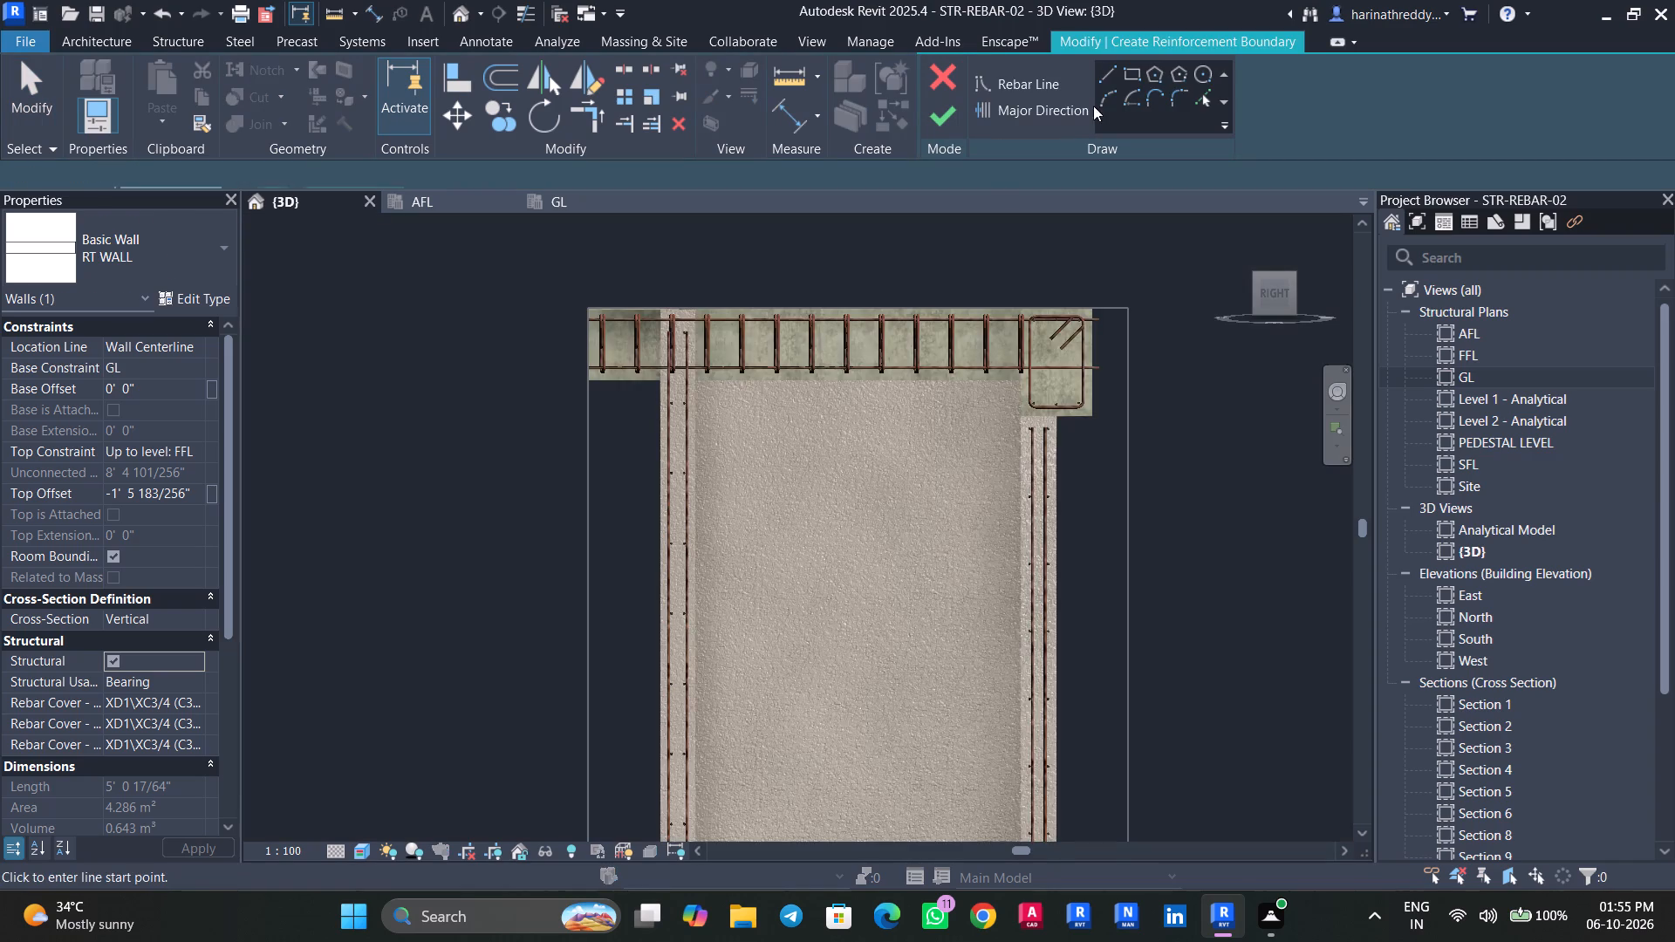
pyautogui.click(1126, 73)
pyautogui.moveTo(174, 175); pyautogui.dragTo(67, 174)
pyautogui.write('50MM')
pyautogui.press('Return')
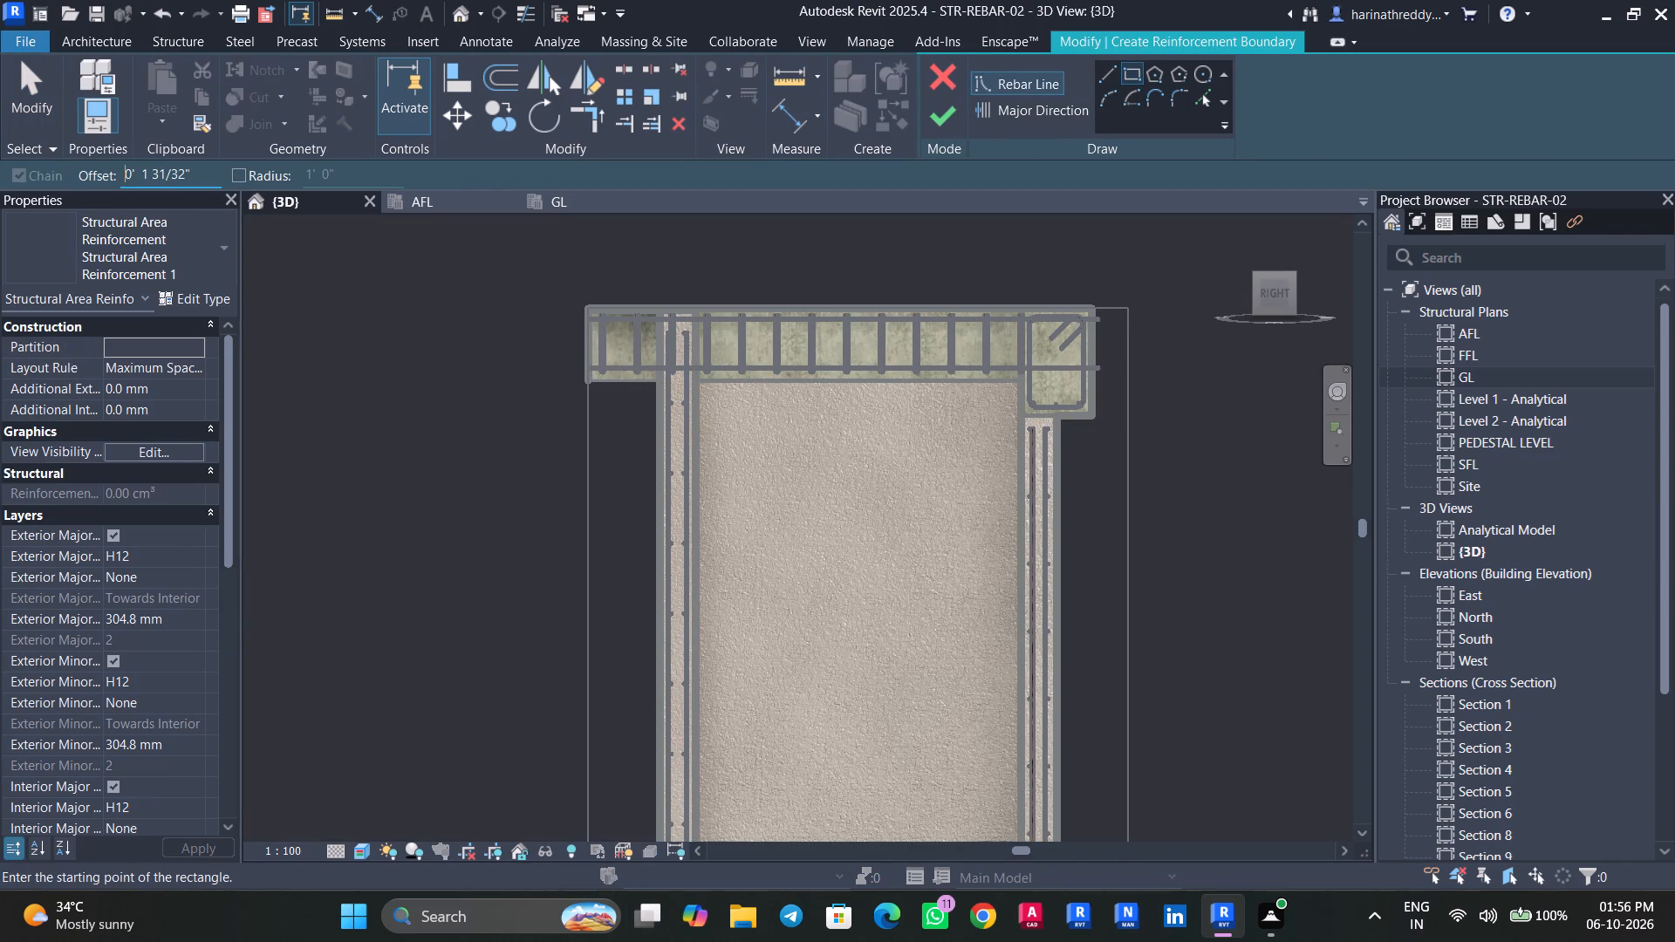
pyautogui.click(693, 382)
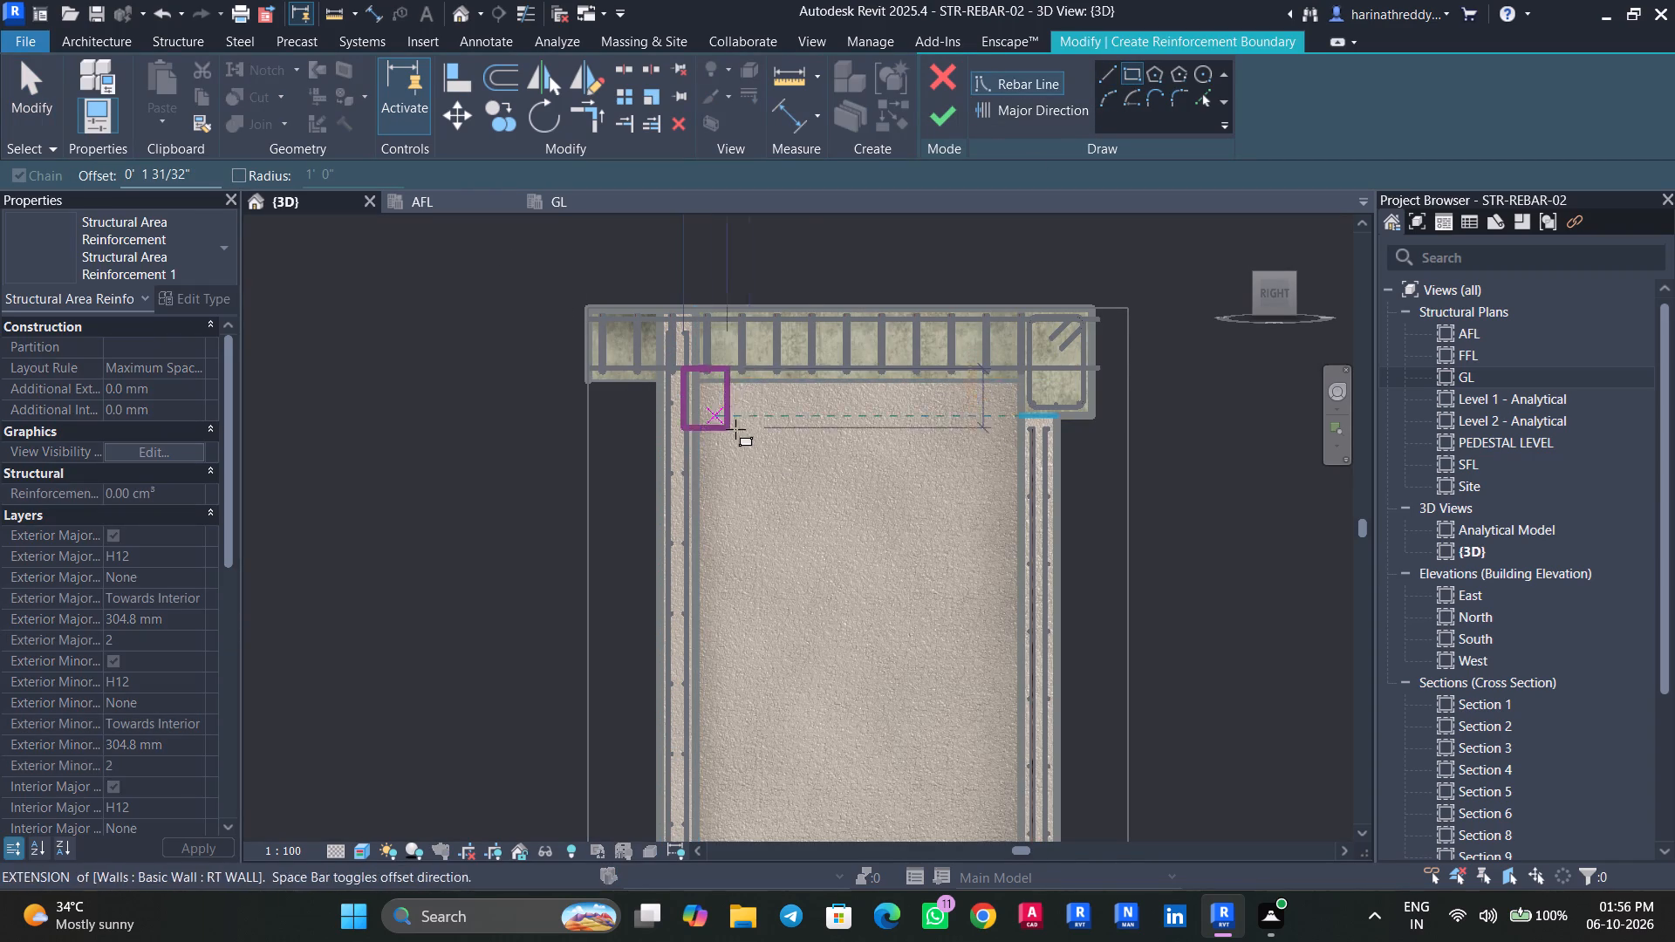
pyautogui.press('space')
pyautogui.moveTo(874, 561); pyautogui.dragTo(748, 341, button='middle')
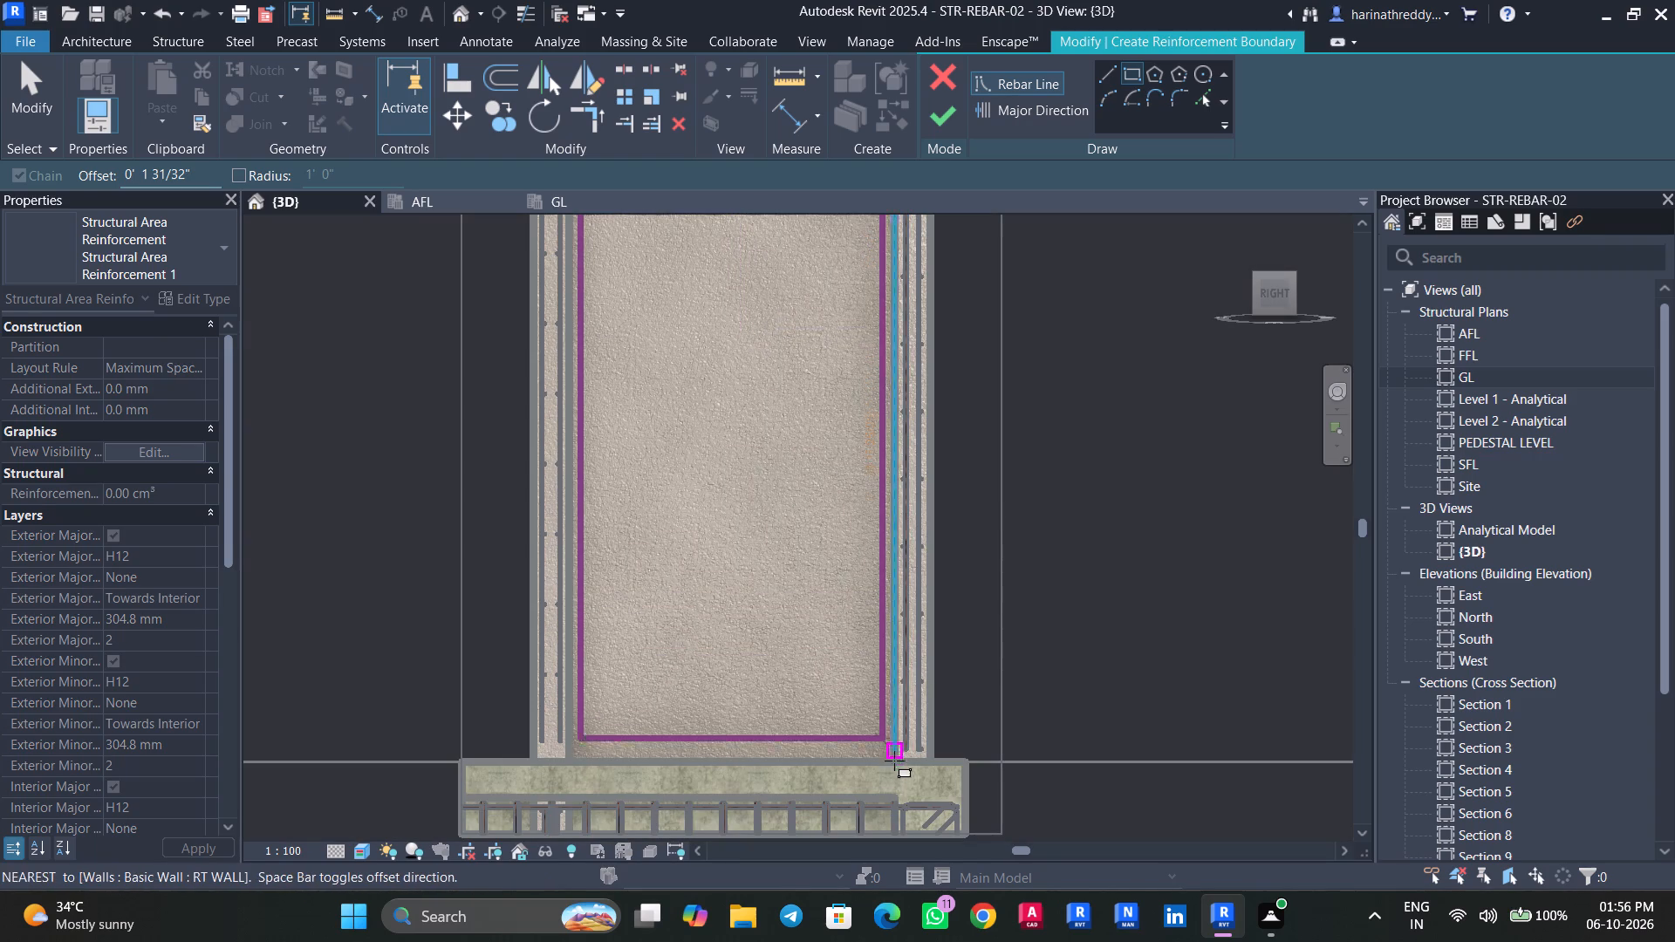
pyautogui.click(896, 761)
pyautogui.press('Escape')
pyautogui.press('Escape')
pyautogui.keyDown('shift'); pyautogui.moveTo(1075, 547); pyautogui.dragTo(968, 679, button='middle'); pyautogui.keyUp('shift')
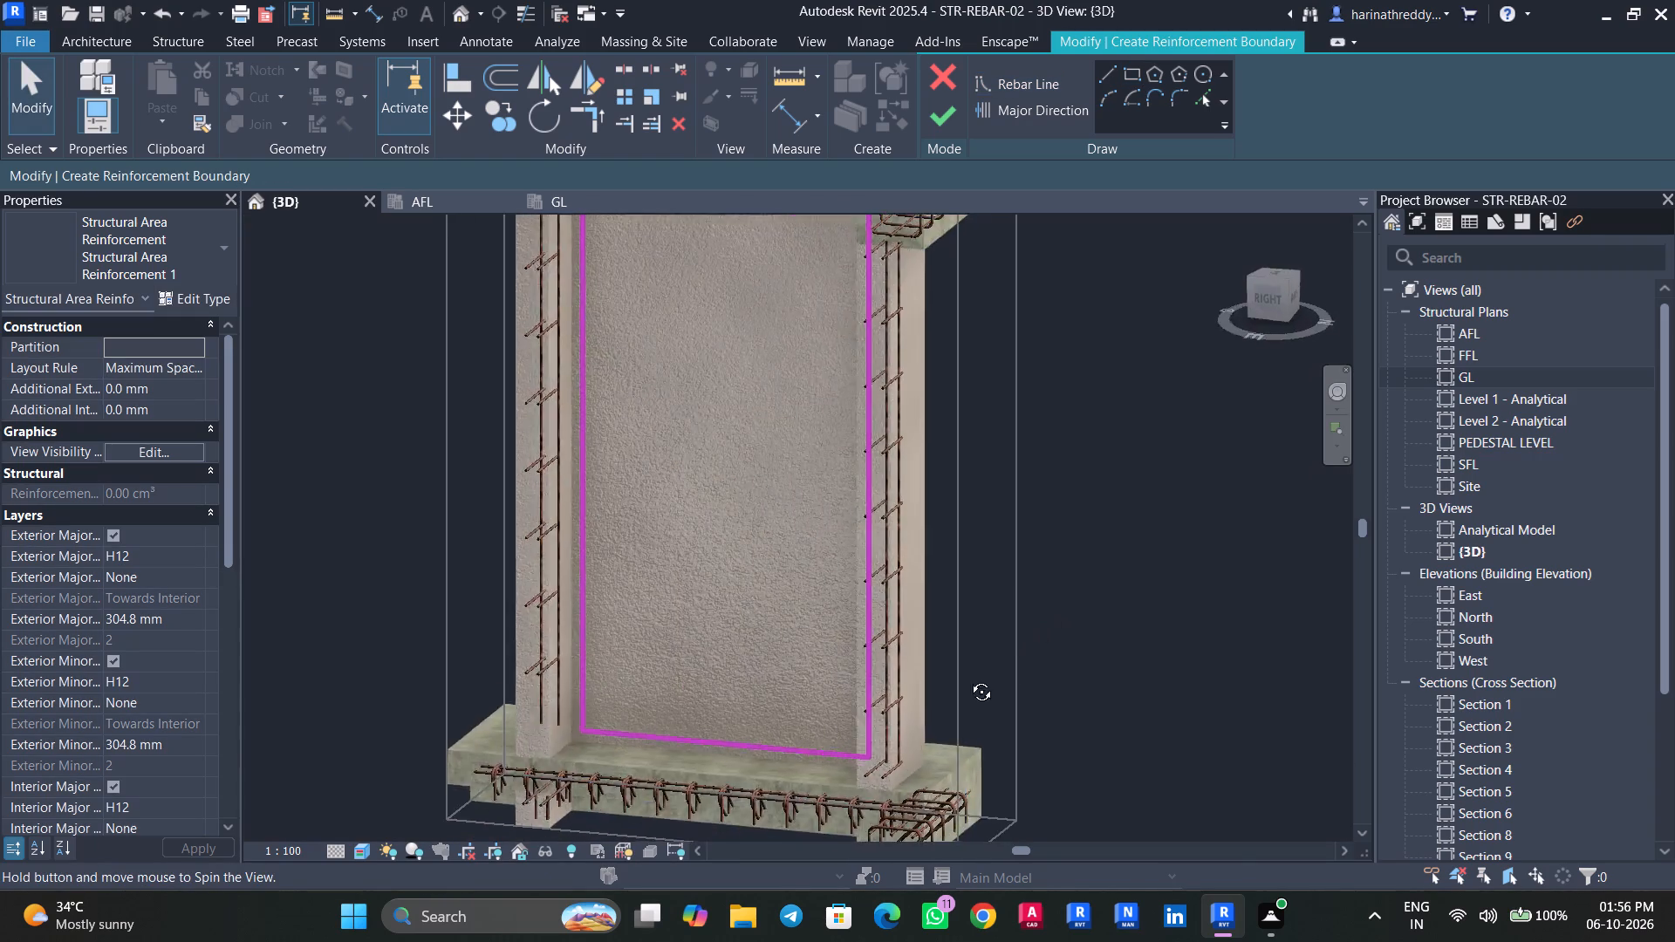
pyautogui.keyDown('shift'); pyautogui.moveTo(968, 679); pyautogui.dragTo(631, 759, button='middle'); pyautogui.keyUp('shift')
pyautogui.click(951, 116)
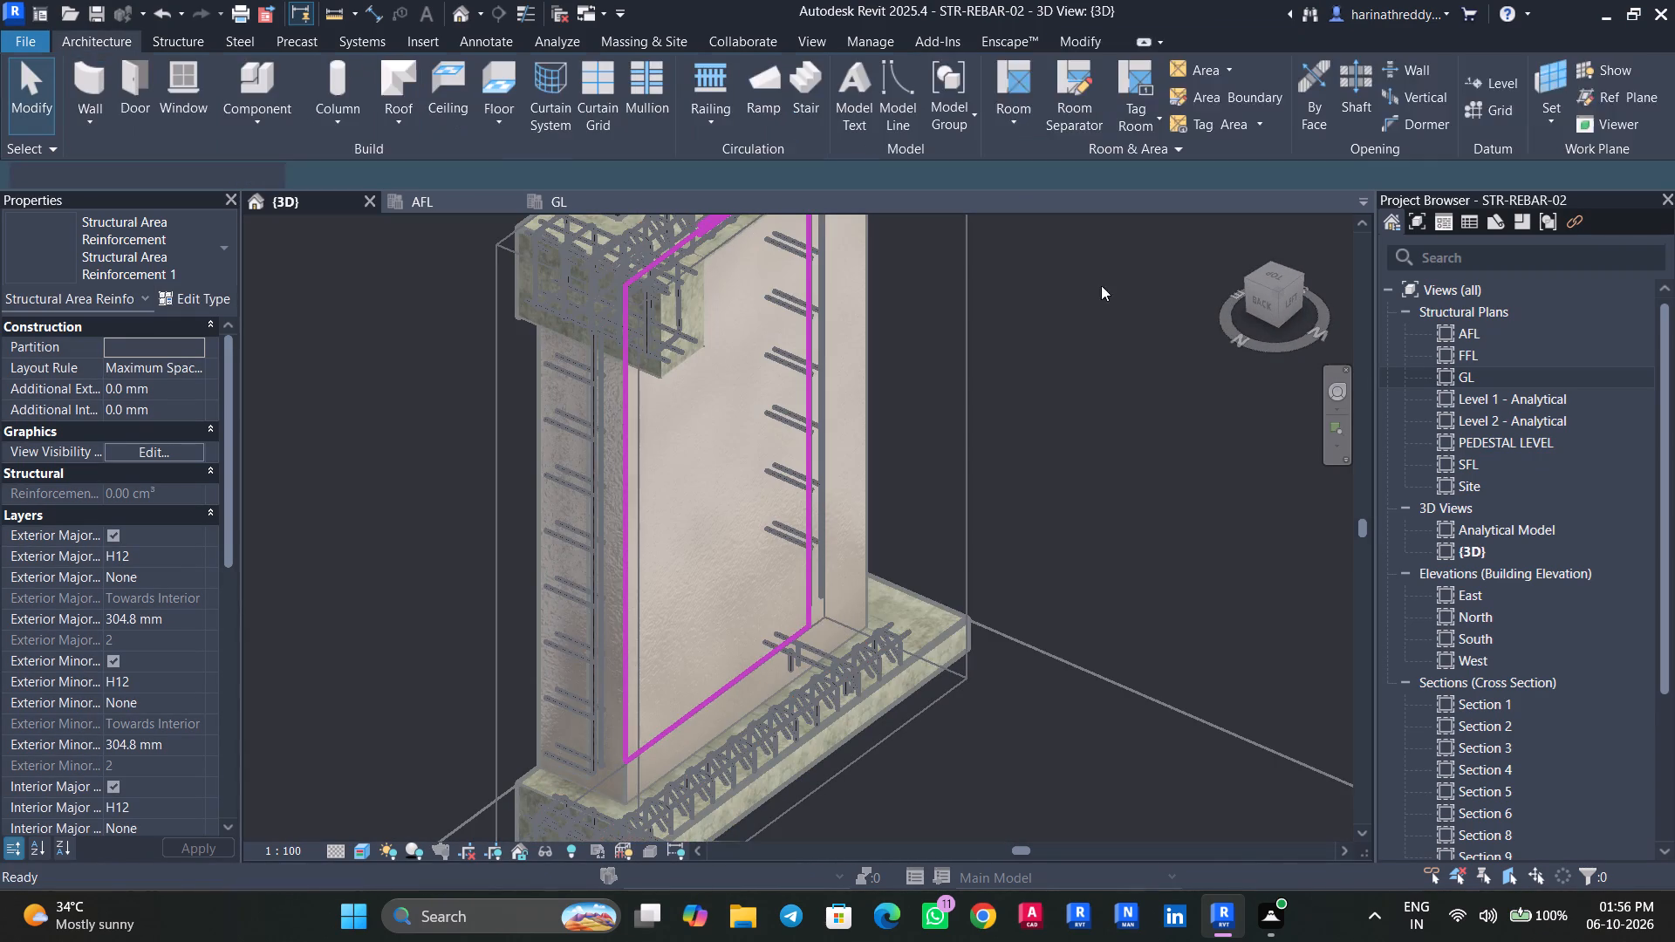
# Set the new area reinforcement's view visibility to unobscured in the {3D} view.
pyautogui.keyDown('shift'); pyautogui.moveTo(1116, 420); pyautogui.dragTo(981, 360, button='middle'); pyautogui.keyUp('shift')
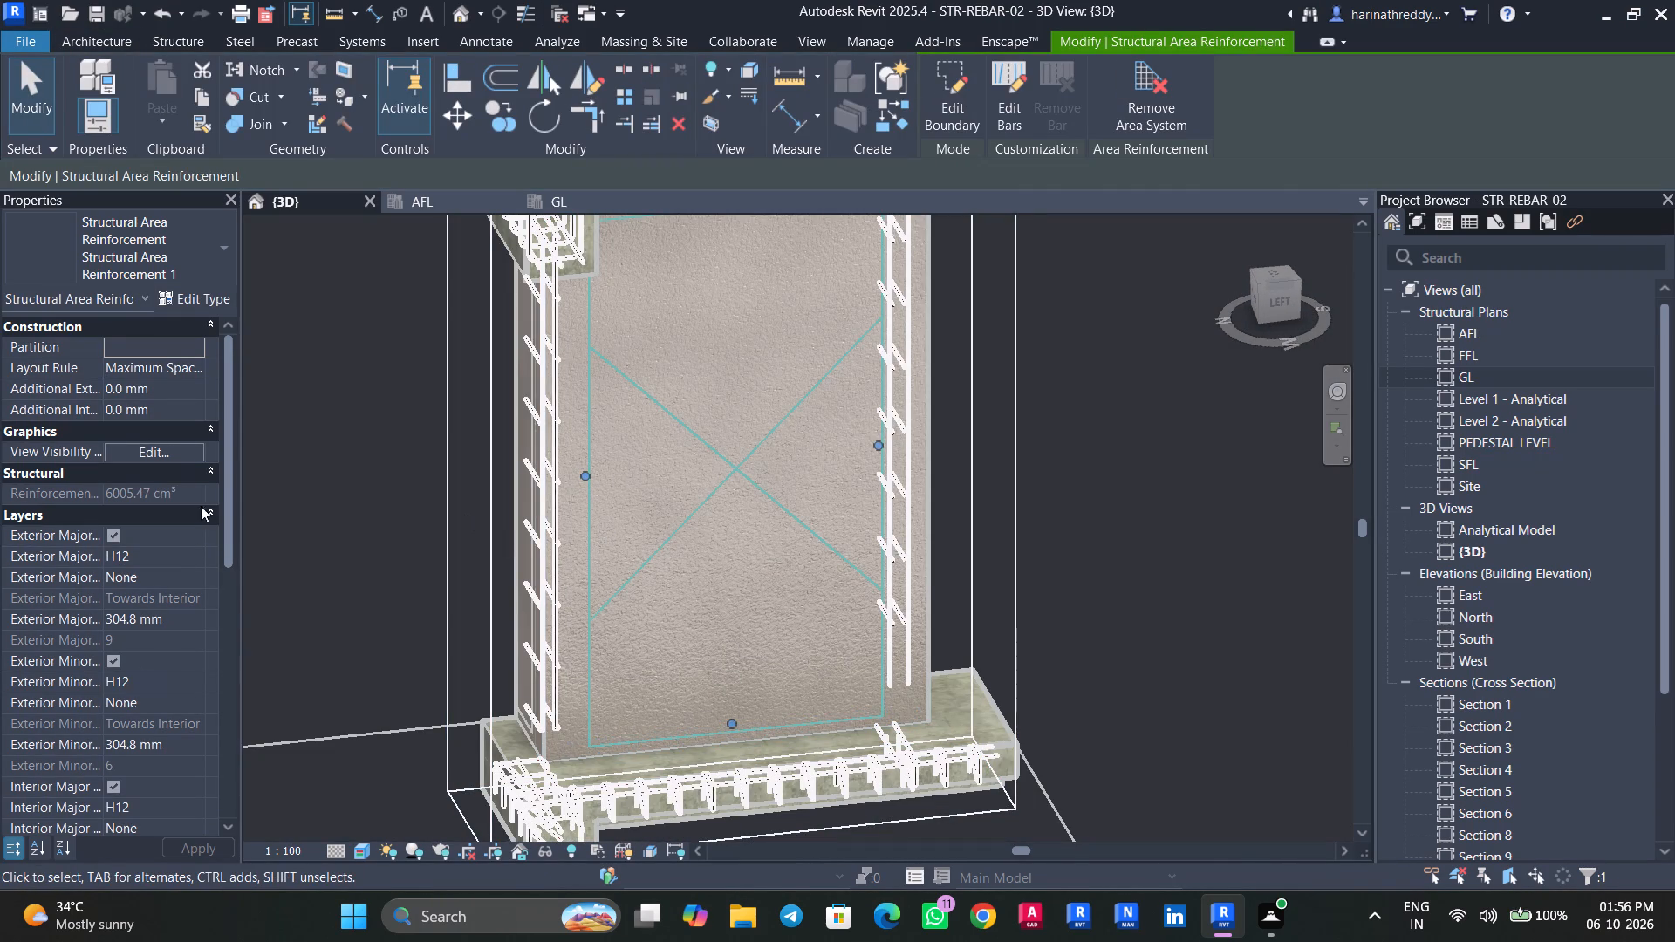
pyautogui.click(153, 455)
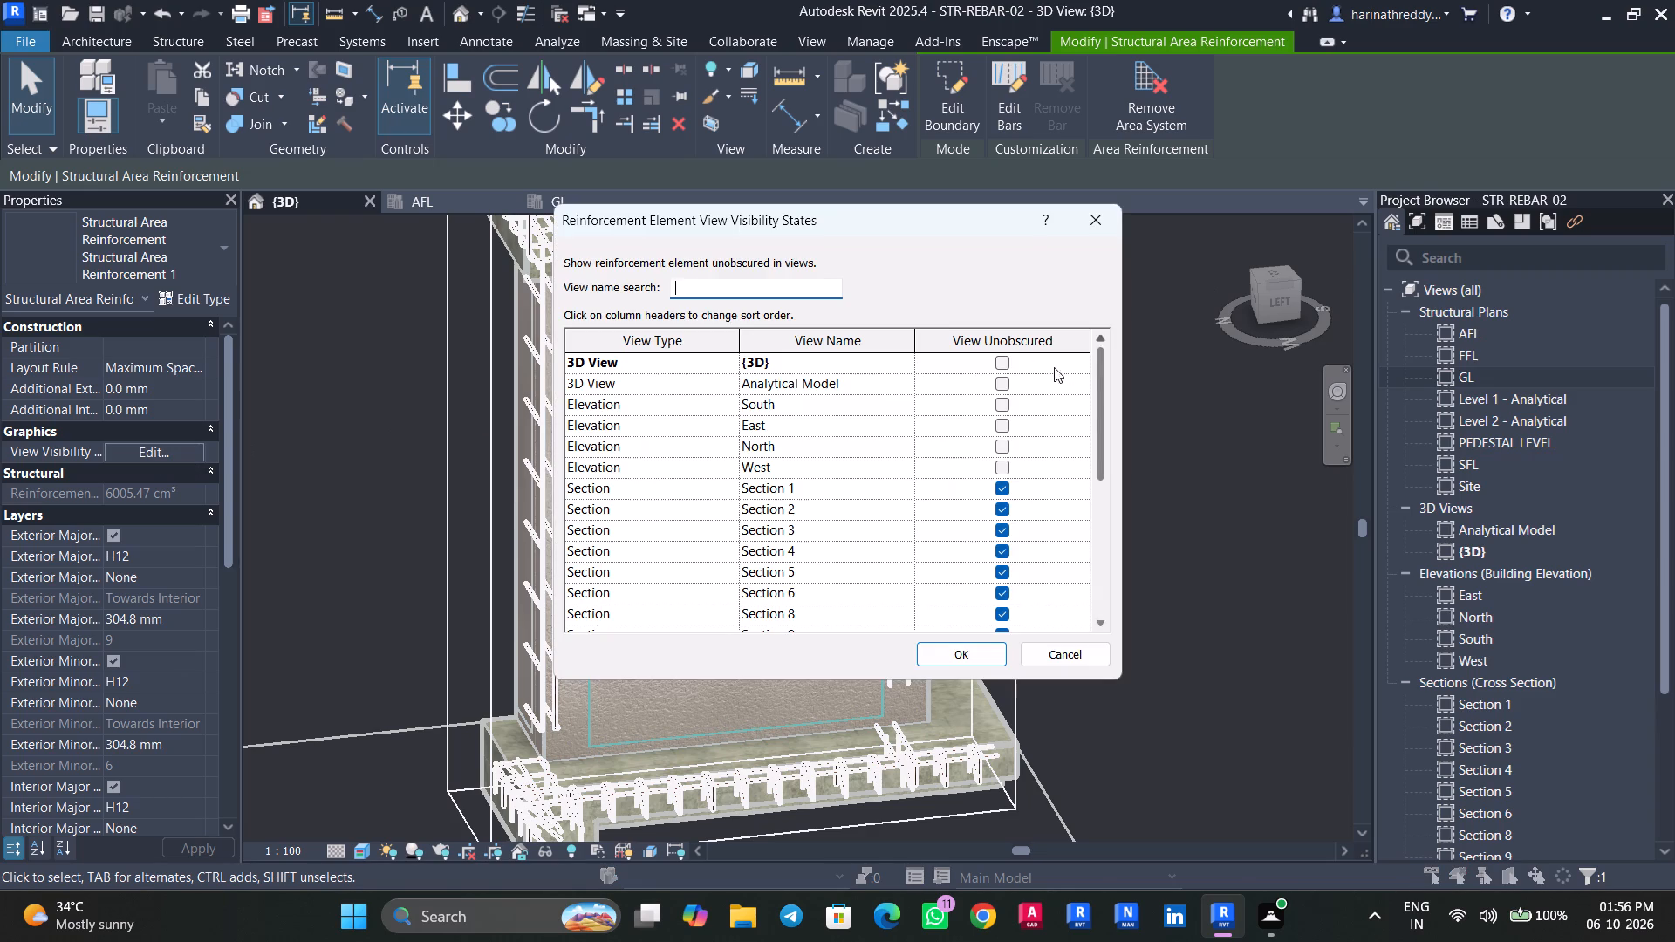
pyautogui.click(1002, 359)
pyautogui.click(984, 646)
pyautogui.press('Escape')
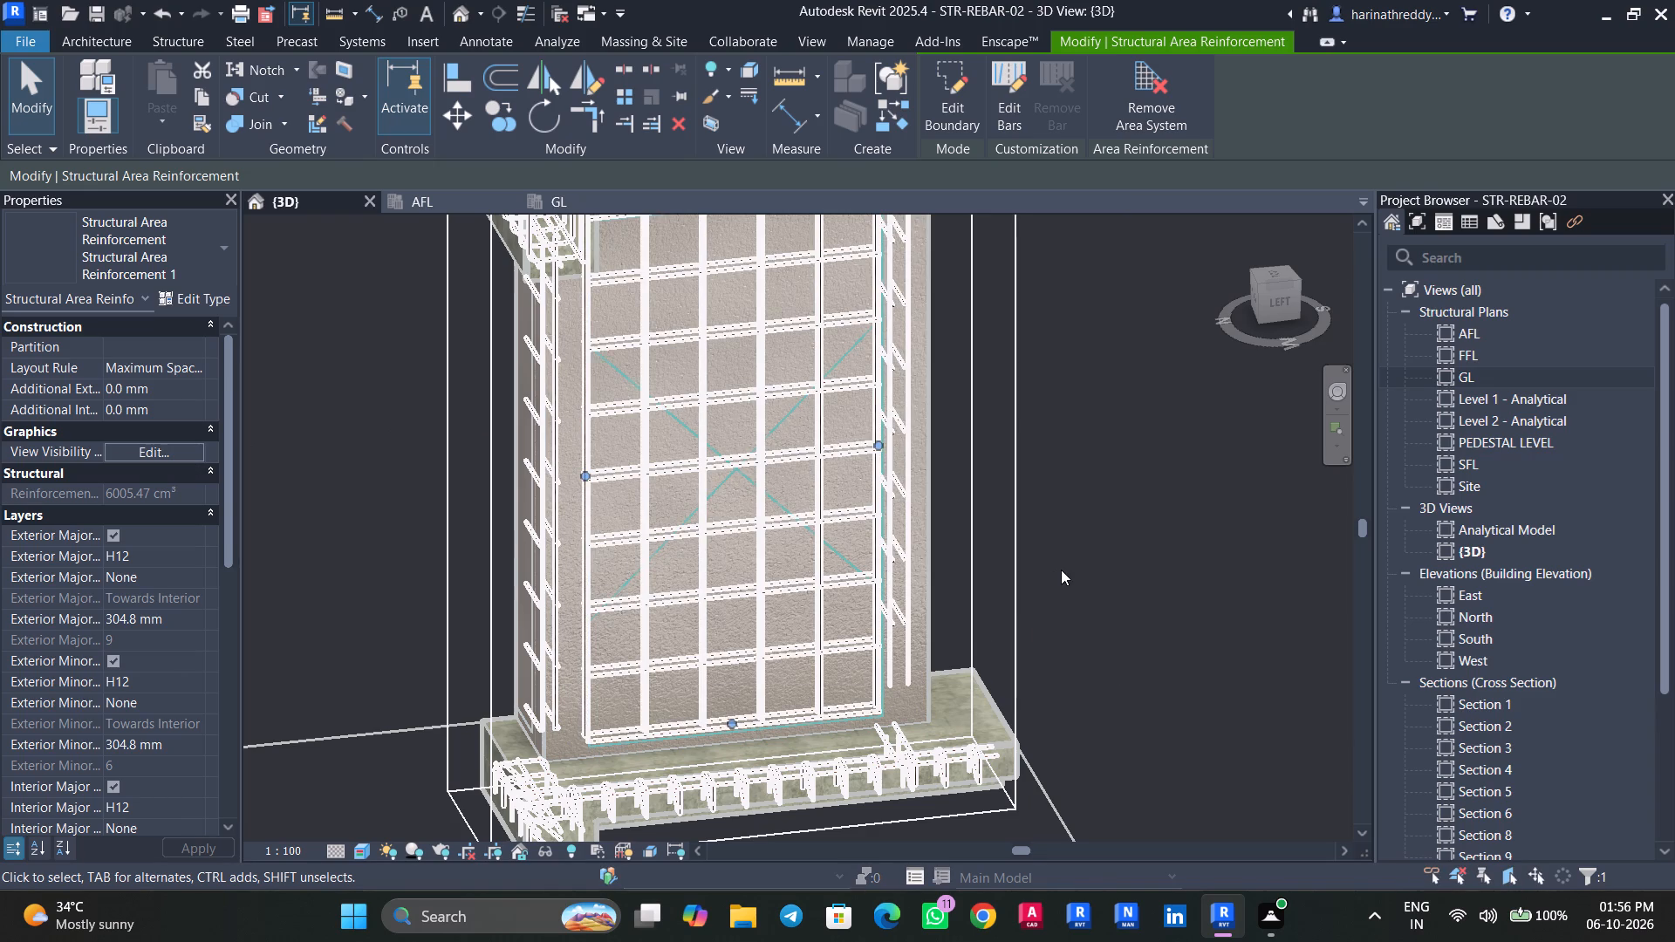
pyautogui.press('Escape')
# Turn off the section box around the newly reinforced wall to bring back the full 3D model.
pyautogui.keyDown('shift'); pyautogui.scroll(-4, 1268, 584); pyautogui.keyUp('shift')
pyautogui.keyDown('shift'); pyautogui.moveTo(1261, 582); pyautogui.dragTo(982, 555, button='middle'); pyautogui.keyUp('shift')
pyautogui.scroll(-4, 979, 556)
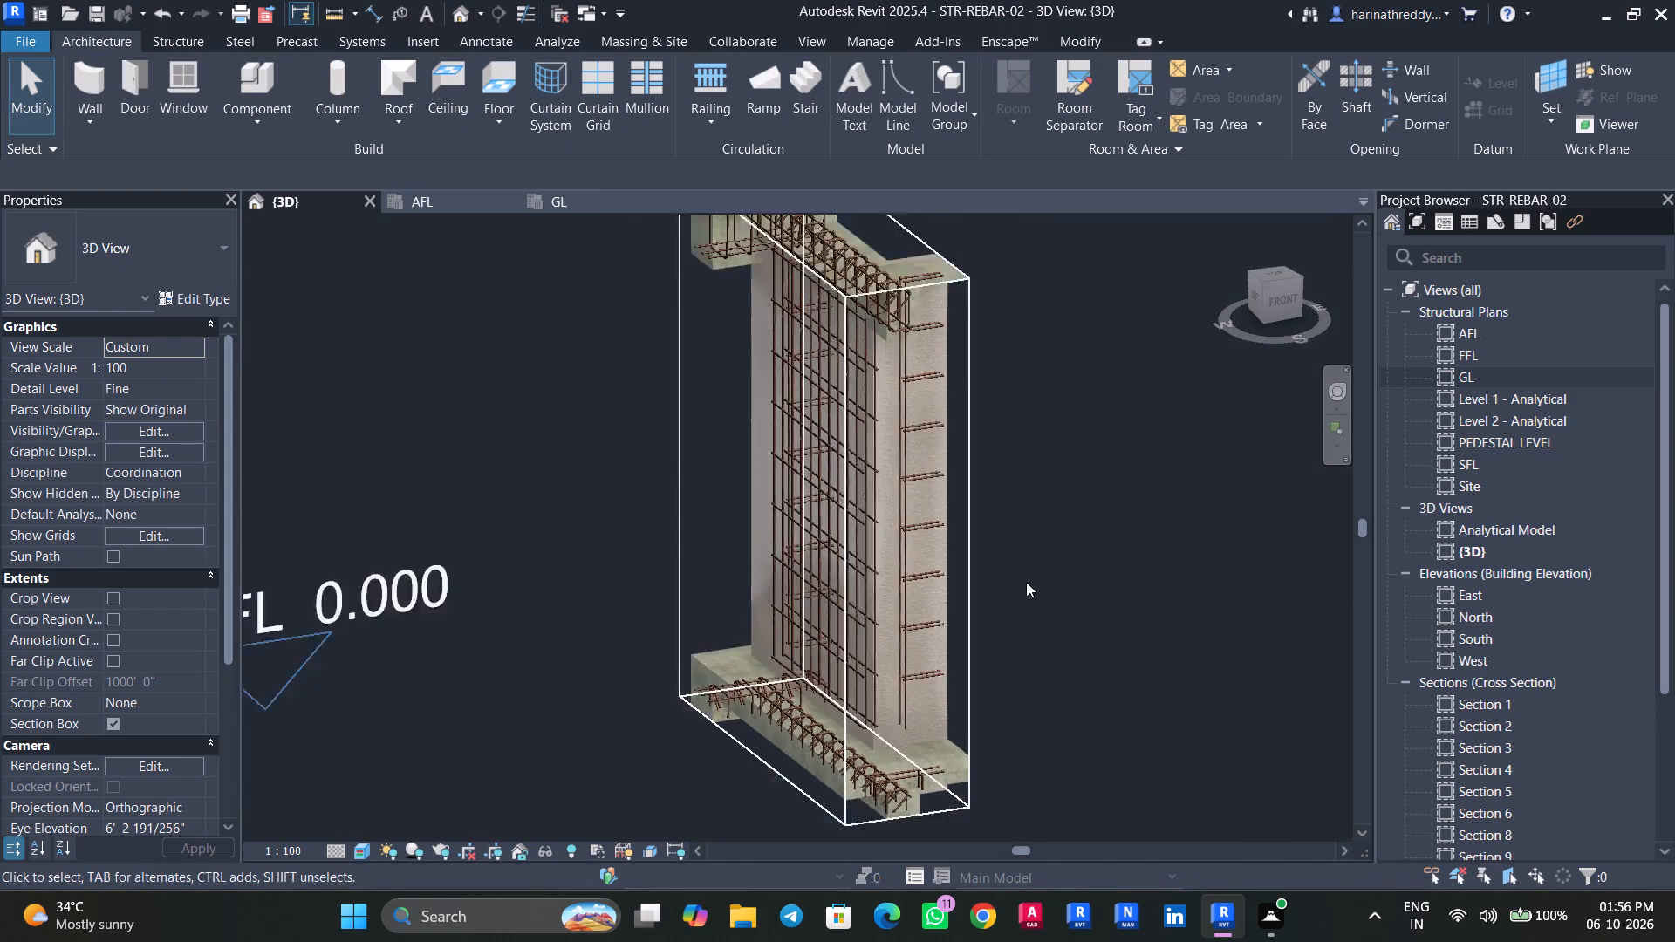
pyautogui.click(109, 727)
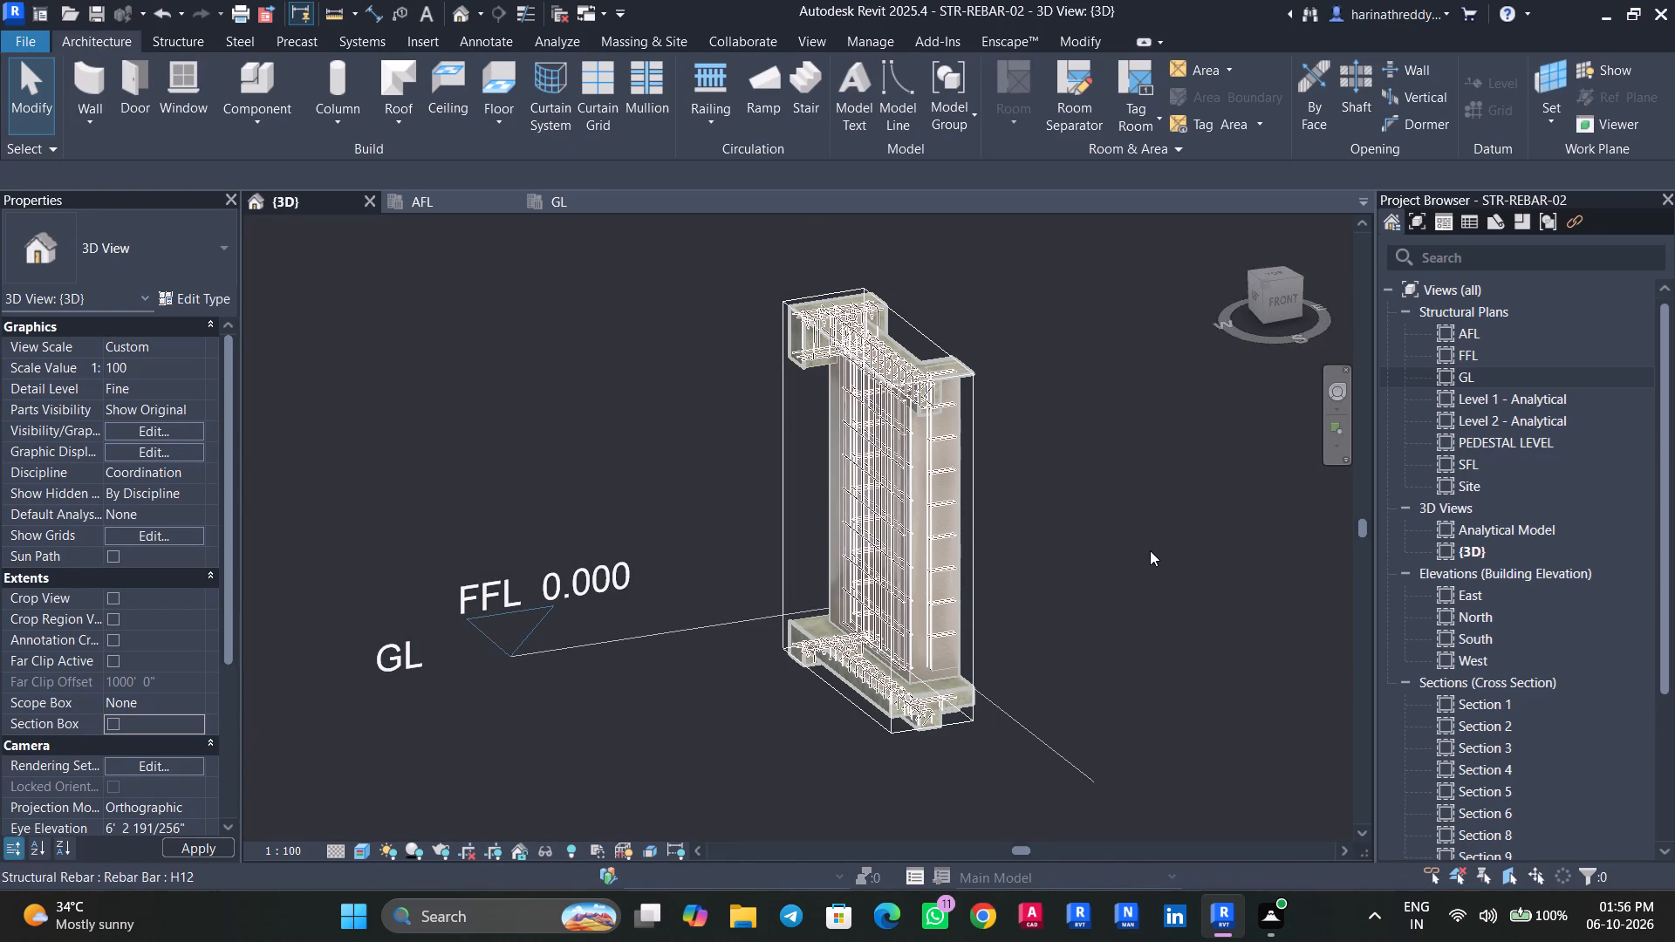
pyautogui.scroll(-5, 543, 551)
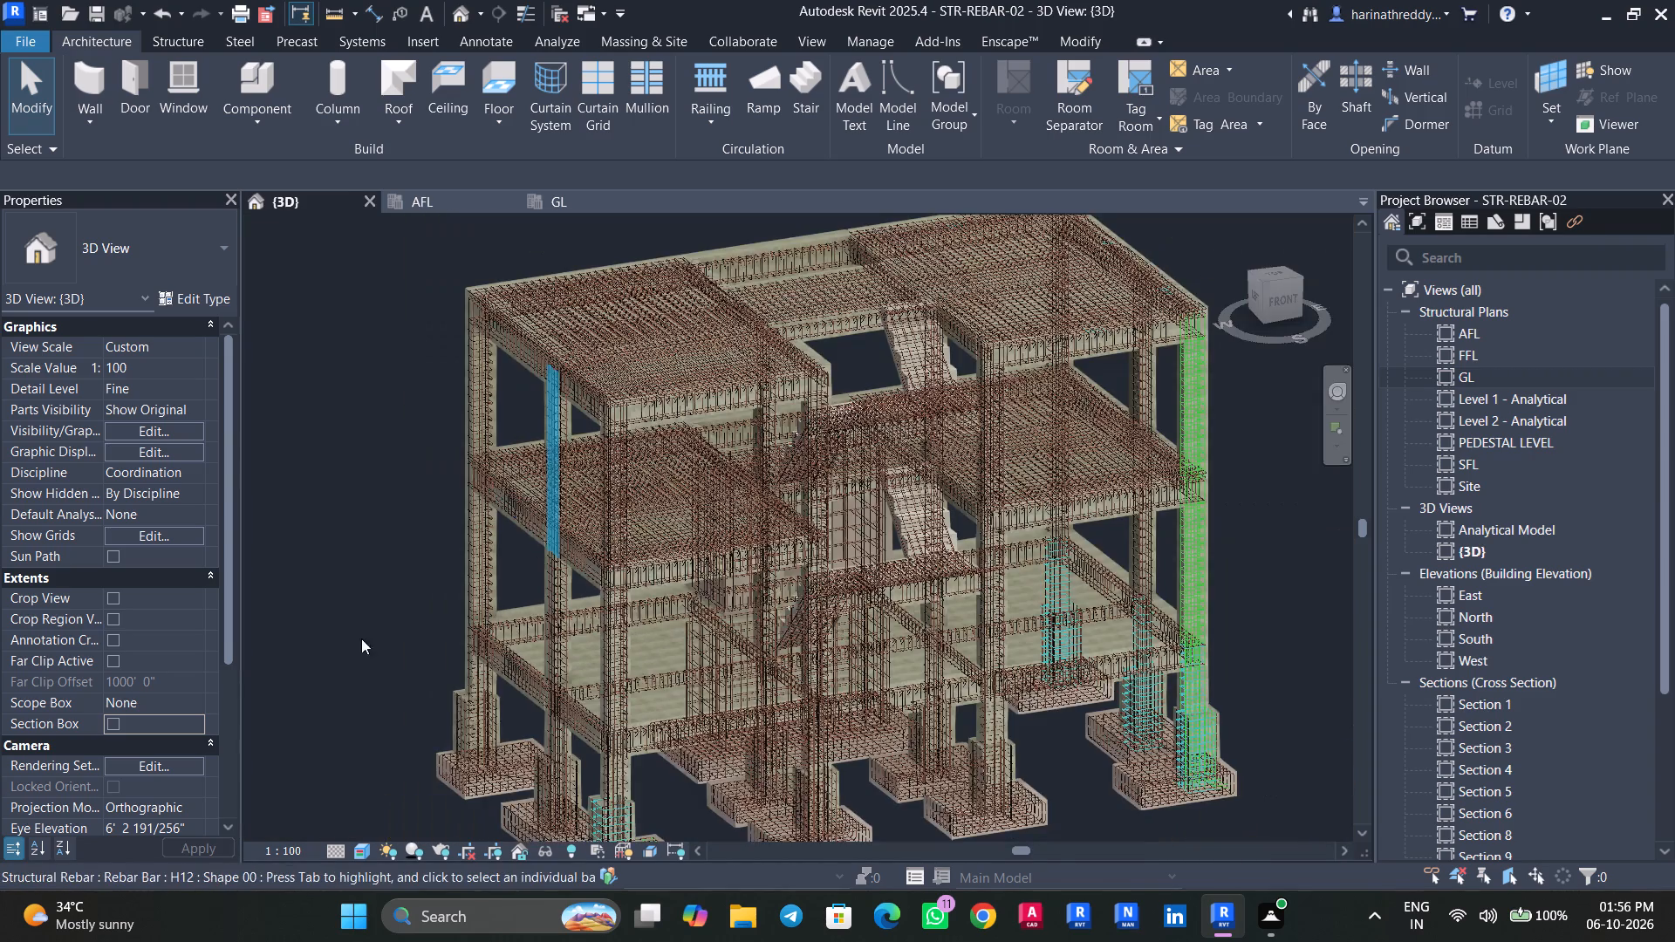
# Inspect the RT enclosure walls' reinforcement from all sides, including one wall's area reinforcement up close.
pyautogui.keyDown('shift'); pyautogui.moveTo(312, 703); pyautogui.dragTo(637, 590, button='middle'); pyautogui.keyUp('shift')
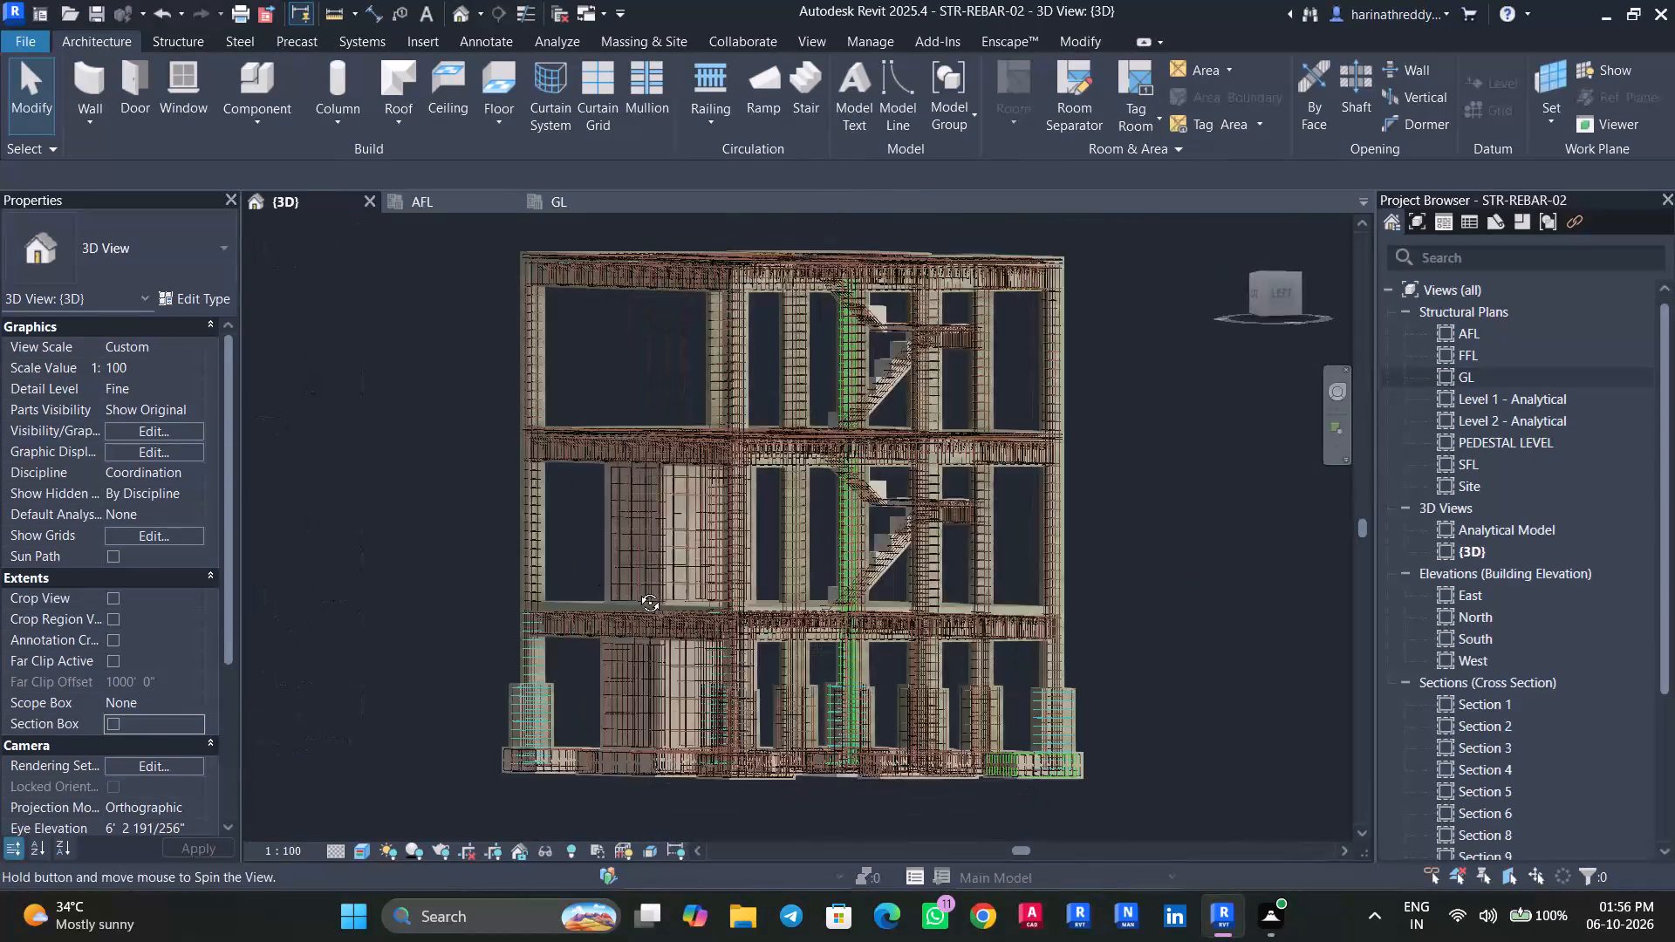
pyautogui.keyDown('shift'); pyautogui.moveTo(637, 590); pyautogui.dragTo(1262, 620, button='middle'); pyautogui.keyUp('shift')
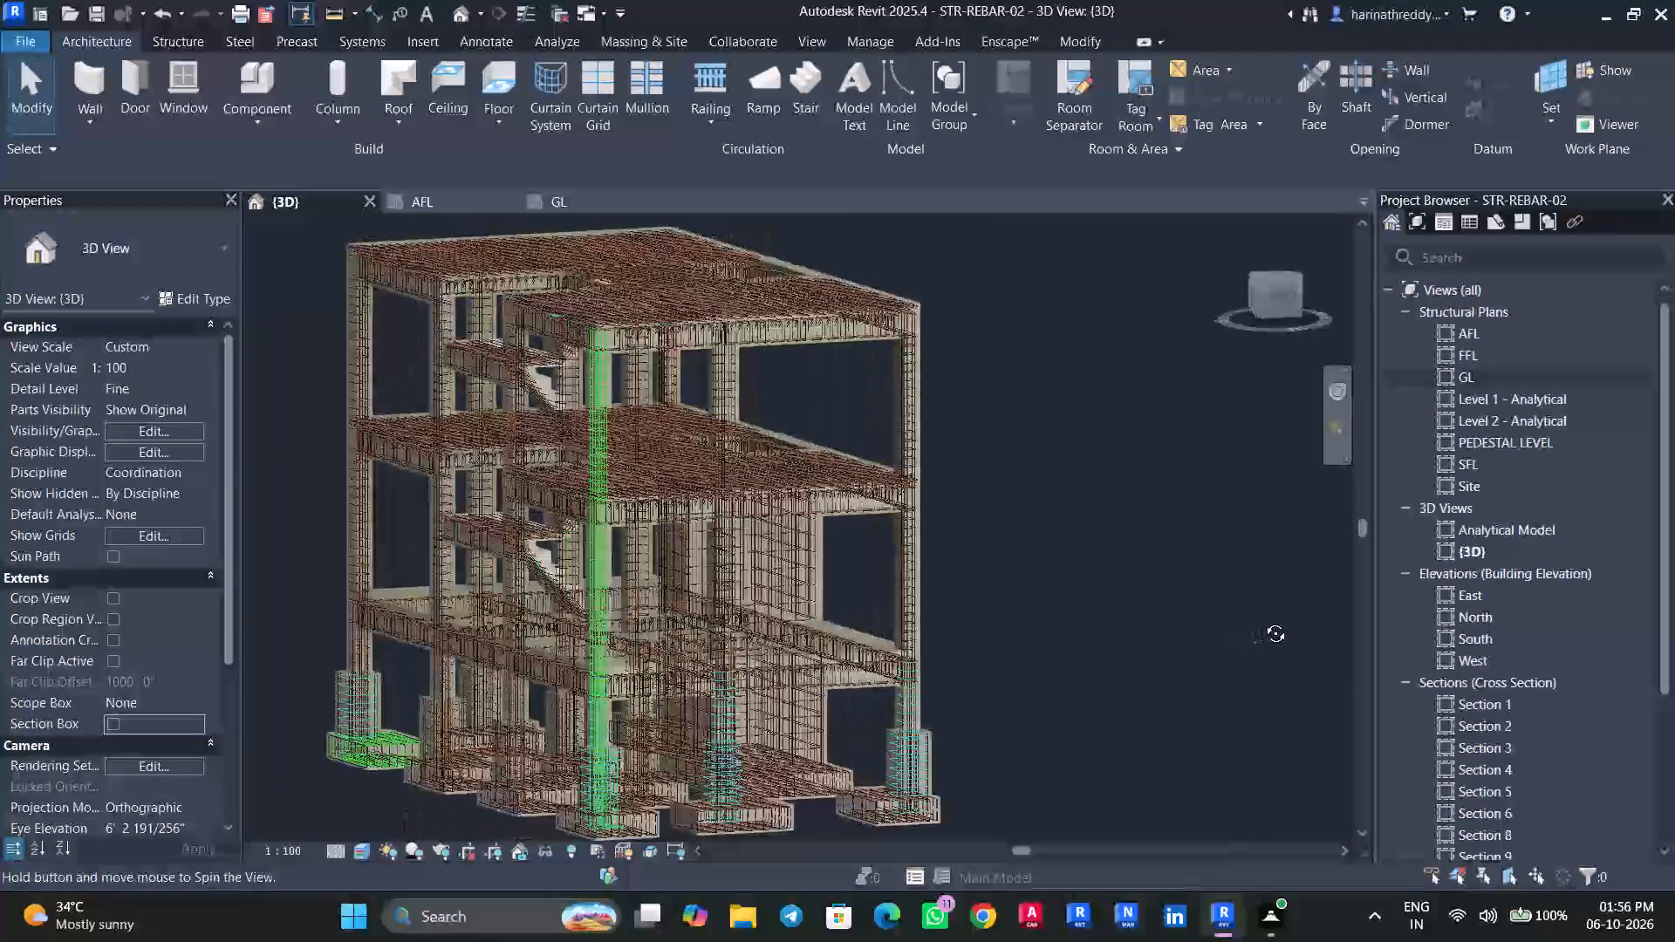
pyautogui.keyDown('shift'); pyautogui.moveTo(1262, 620); pyautogui.dragTo(1146, 595, button='middle'); pyautogui.keyUp('shift')
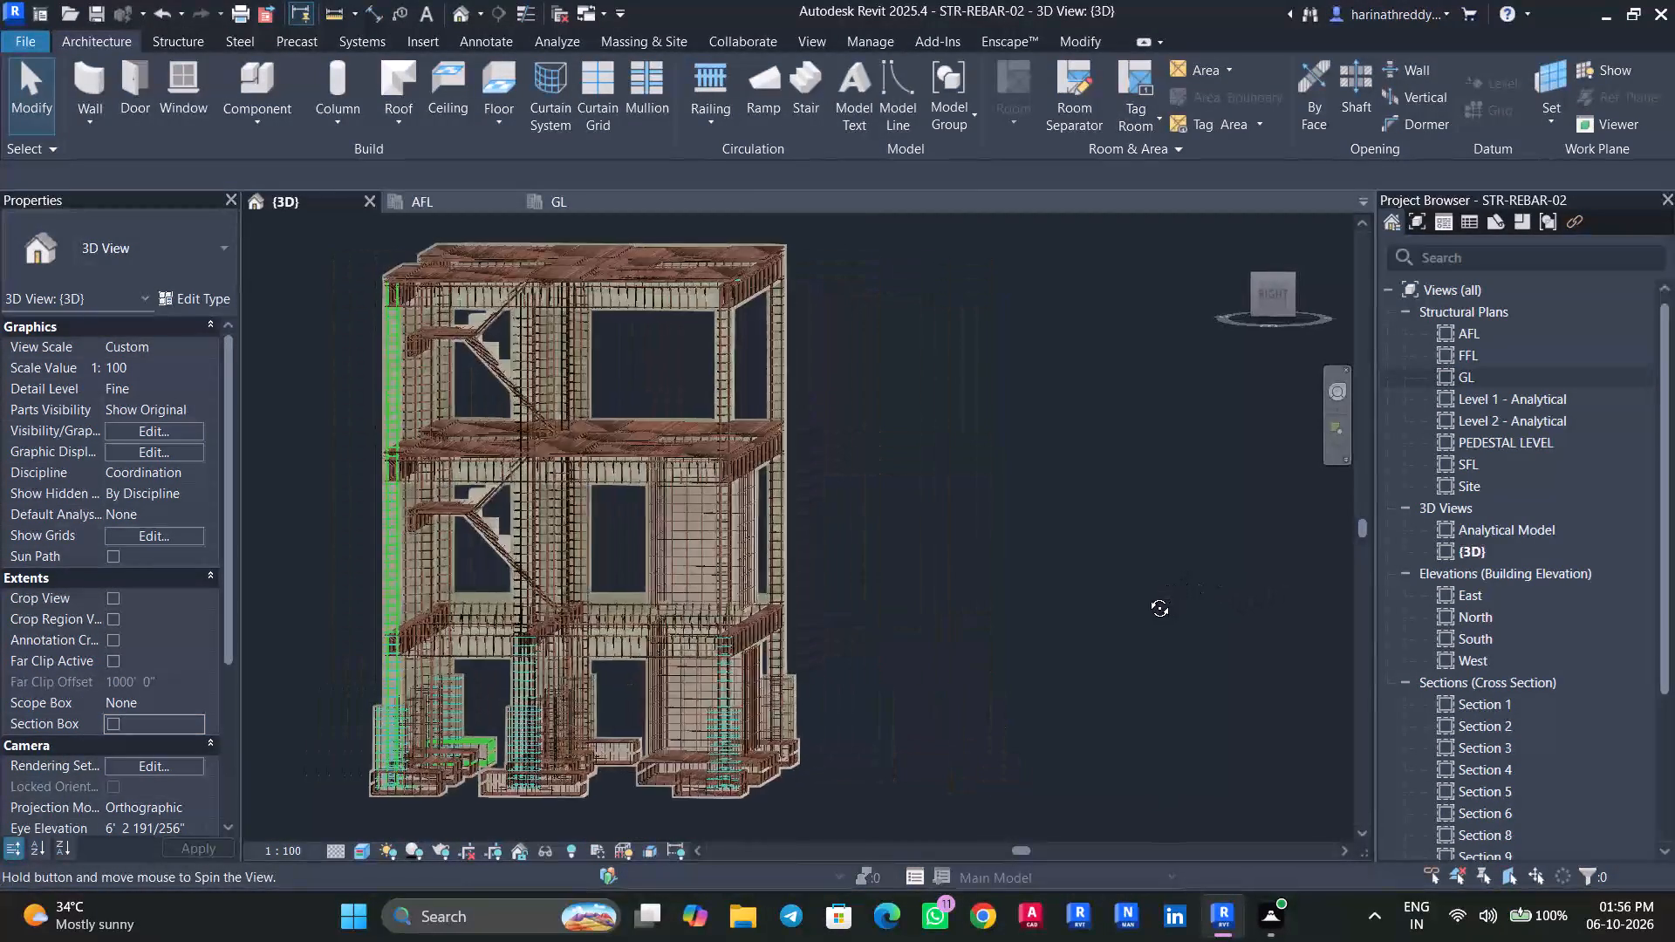
pyautogui.keyDown('shift'); pyautogui.moveTo(1146, 595); pyautogui.dragTo(1000, 612, button='middle'); pyautogui.keyUp('shift')
pyautogui.scroll(8, 566, 485)
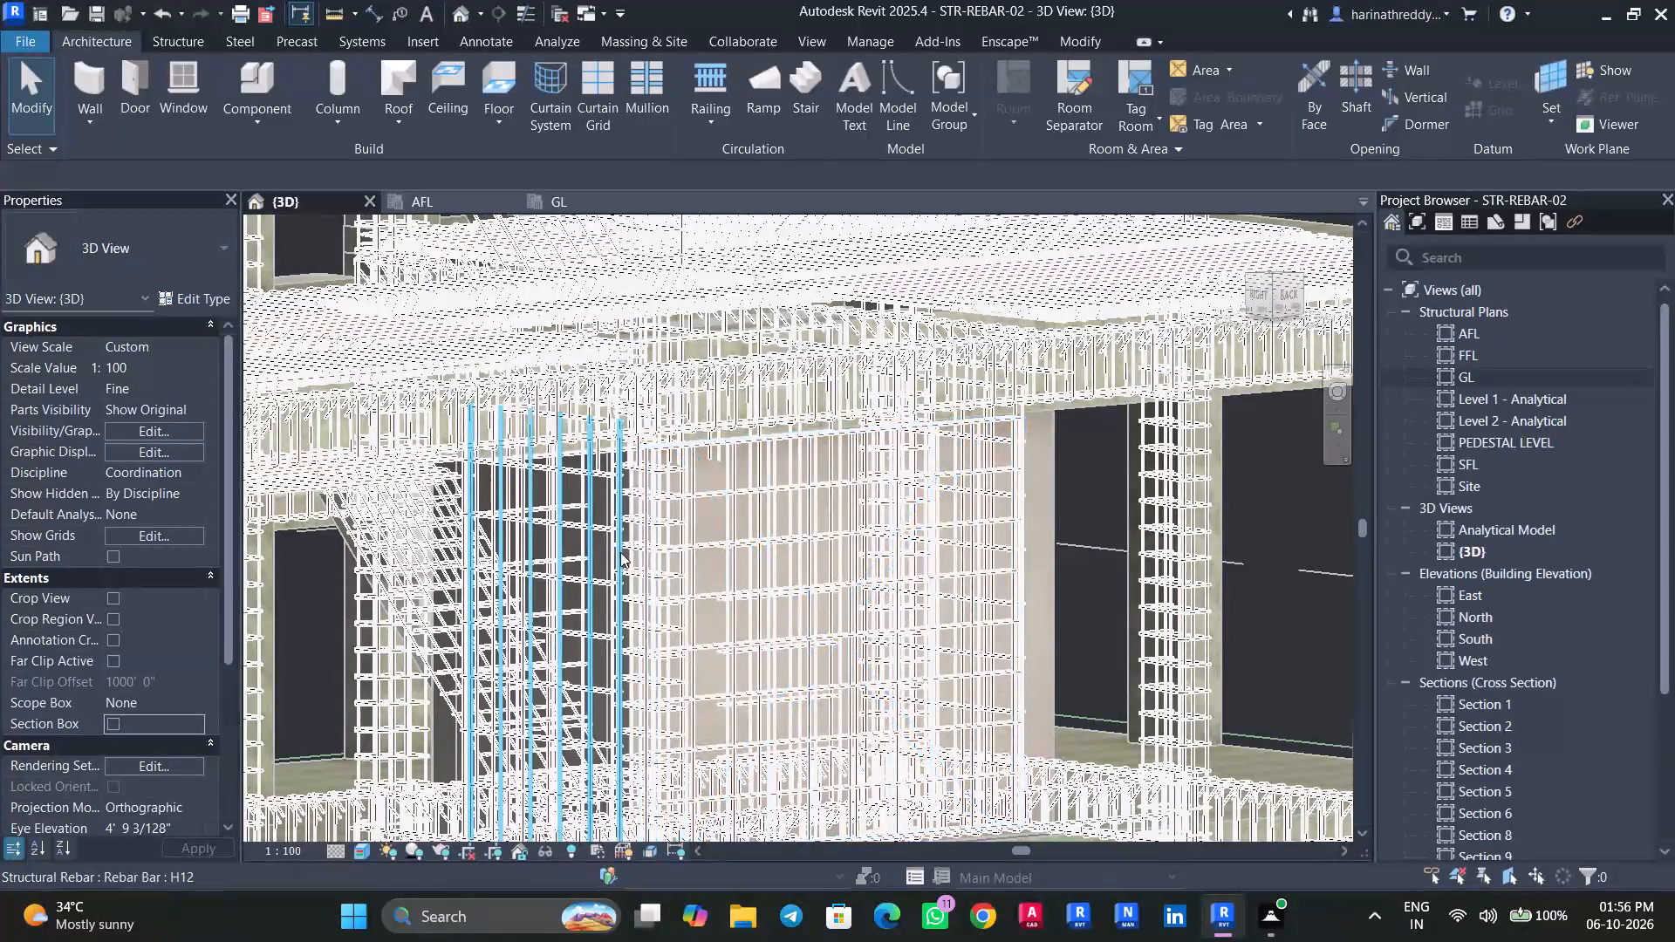
pyautogui.keyDown('shift'); pyautogui.moveTo(816, 575); pyautogui.dragTo(506, 575, button='middle'); pyautogui.keyUp('shift')
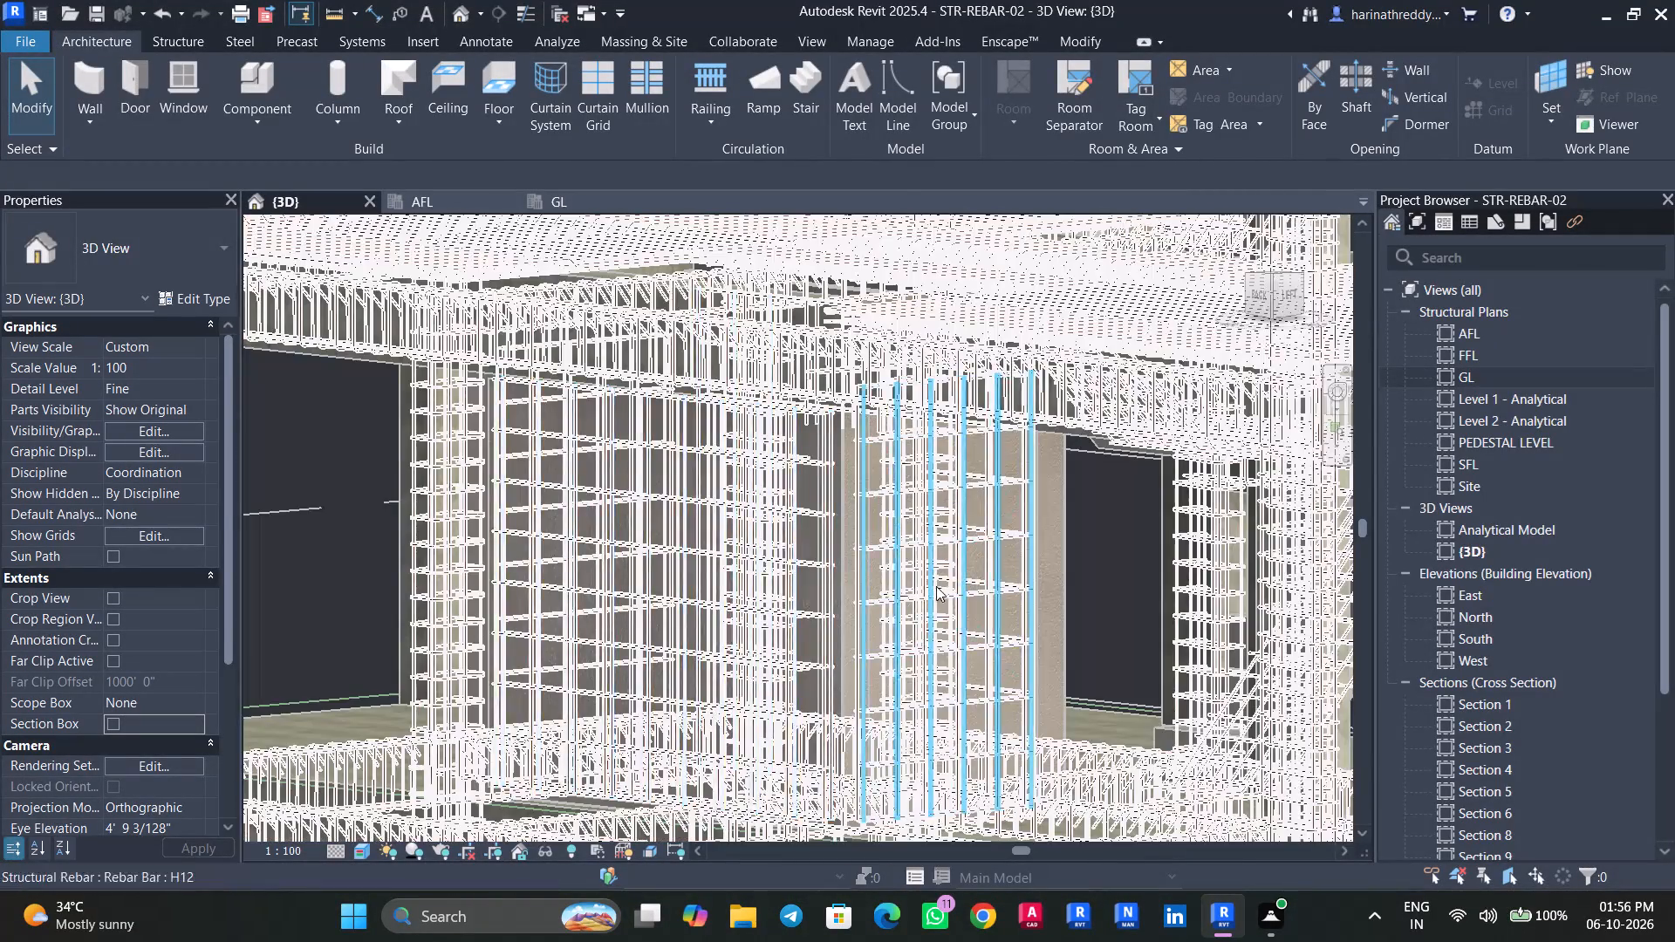
pyautogui.keyDown('shift'); pyautogui.moveTo(933, 590); pyautogui.dragTo(639, 563, button='middle'); pyautogui.keyUp('shift')
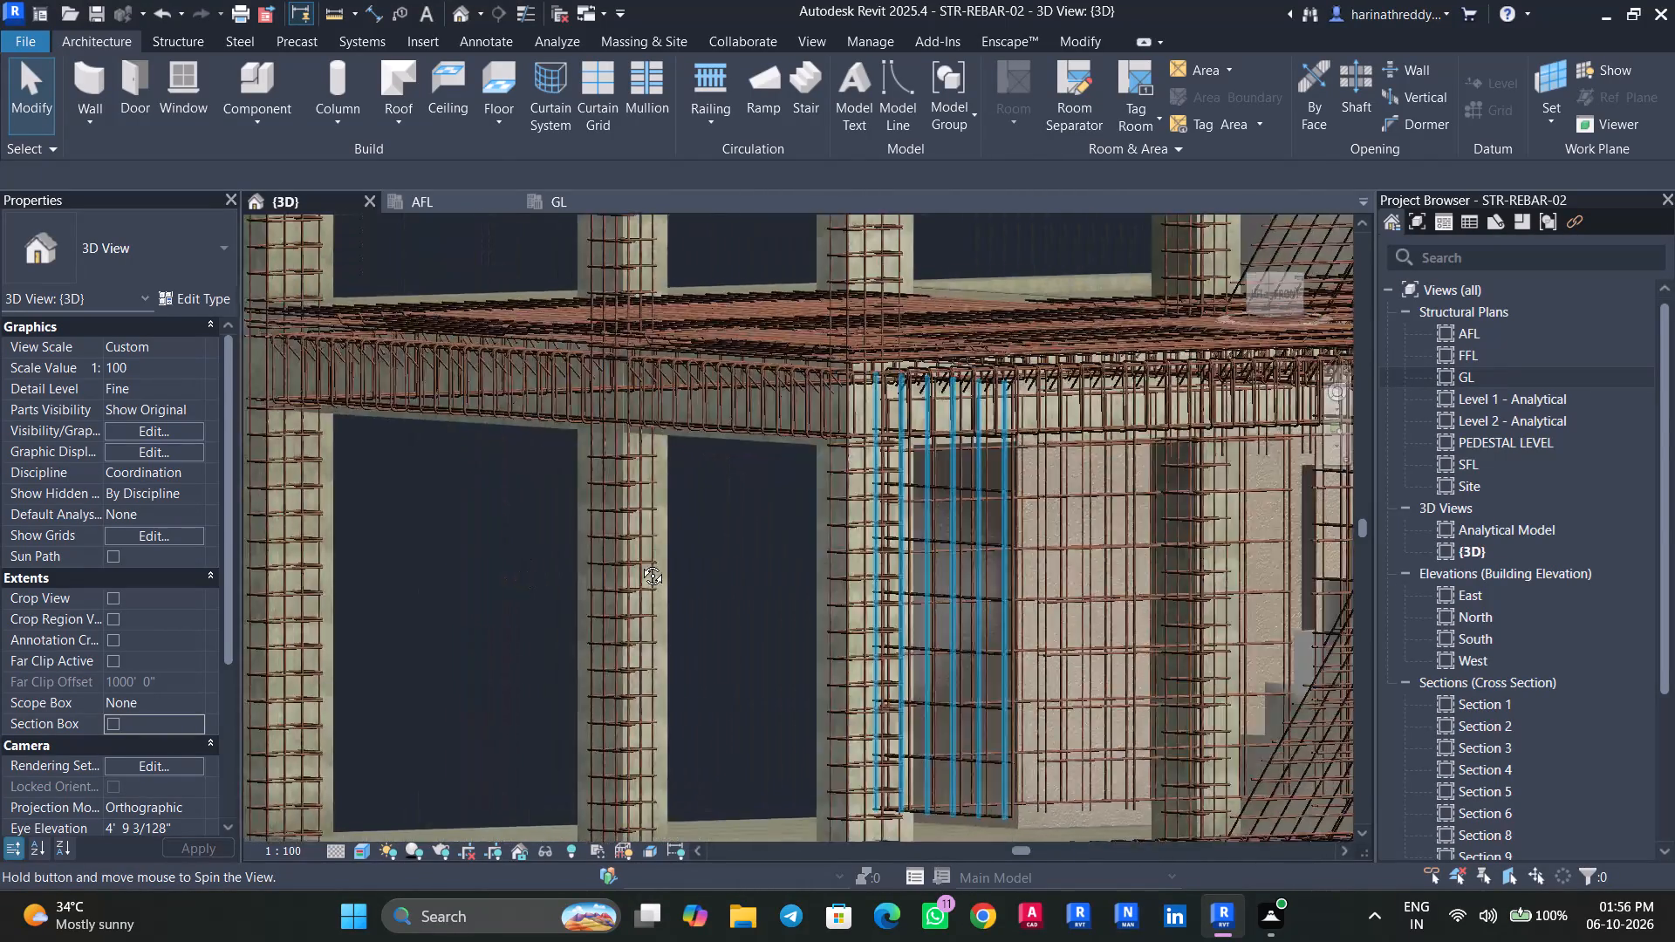
pyautogui.keyDown('shift'); pyautogui.moveTo(639, 563); pyautogui.dragTo(920, 582, button='middle'); pyautogui.keyUp('shift')
pyautogui.scroll(6, 851, 558)
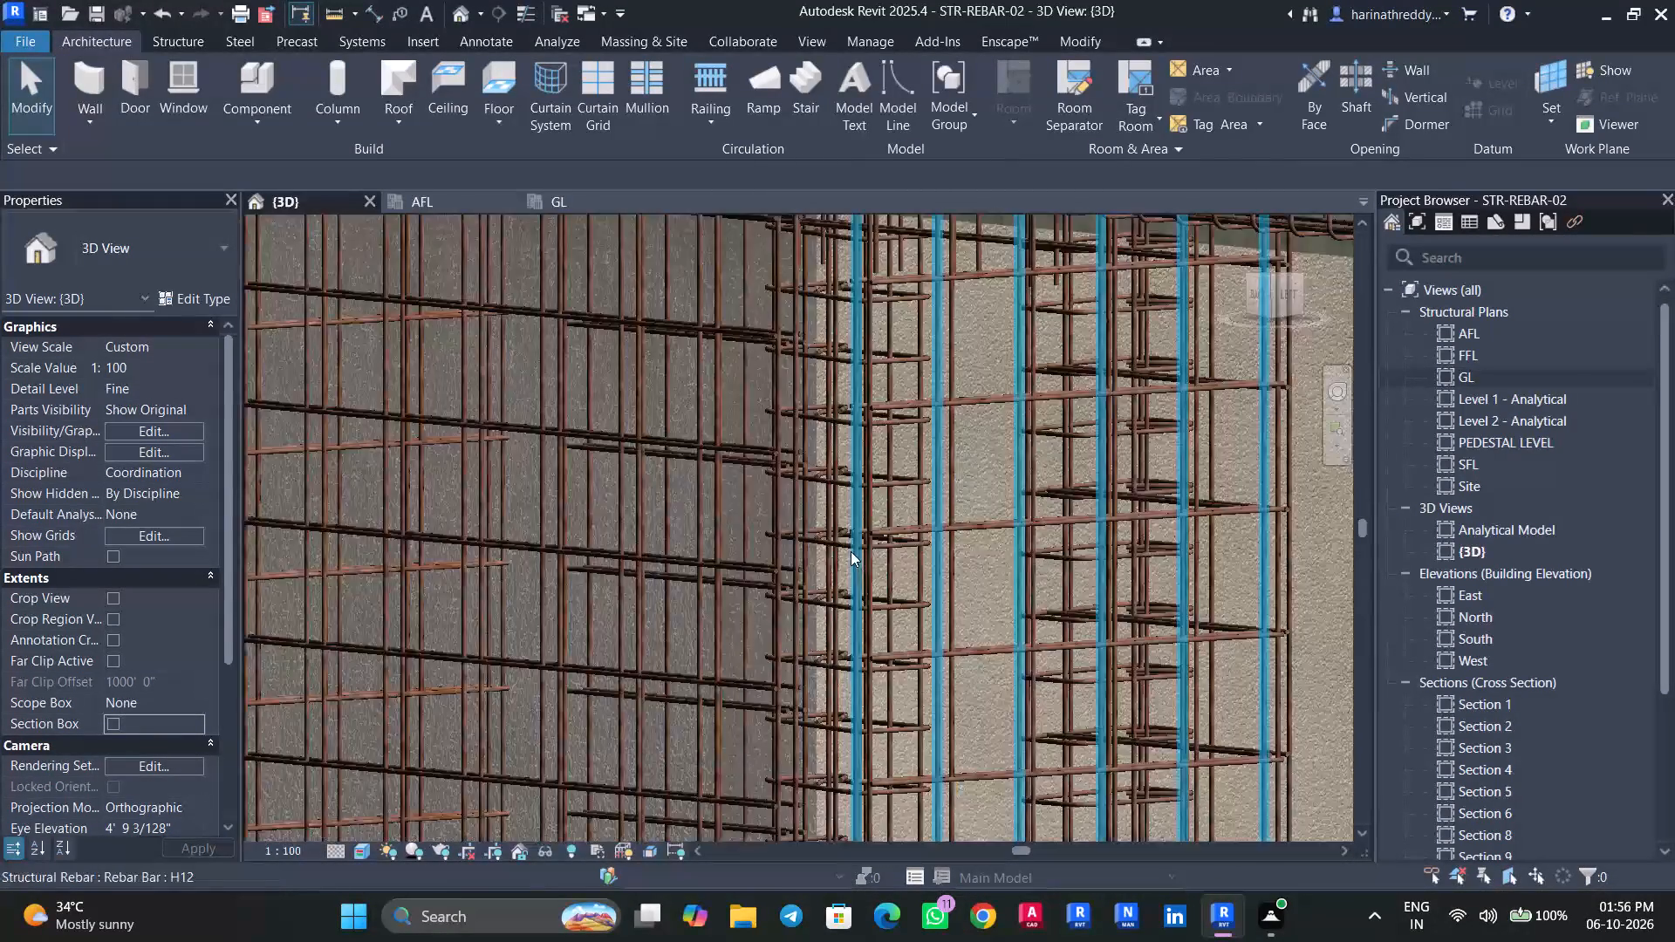
pyautogui.scroll(2, 851, 551)
pyautogui.scroll(-9, 827, 549)
pyautogui.keyDown('shift'); pyautogui.moveTo(912, 573); pyautogui.dragTo(959, 566, button='middle'); pyautogui.keyUp('shift')
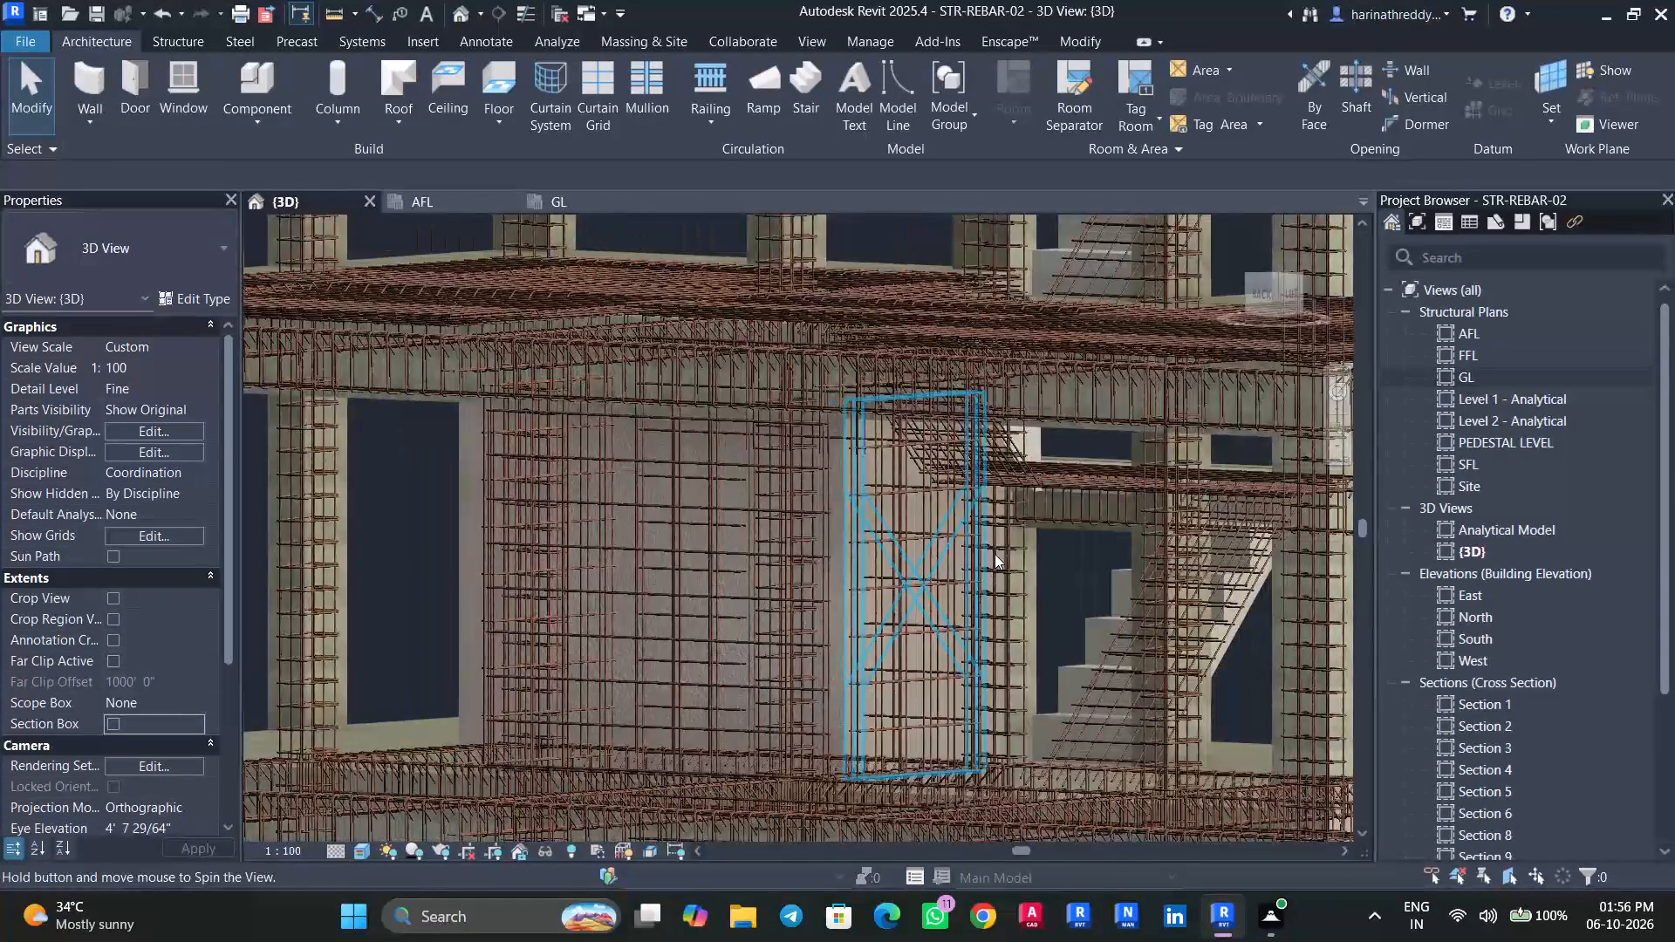
pyautogui.scroll(4, 980, 535)
pyautogui.click(980, 535)
pyautogui.keyDown('shift'); pyautogui.moveTo(980, 535); pyautogui.dragTo(841, 573, button='middle'); pyautogui.keyUp('shift')
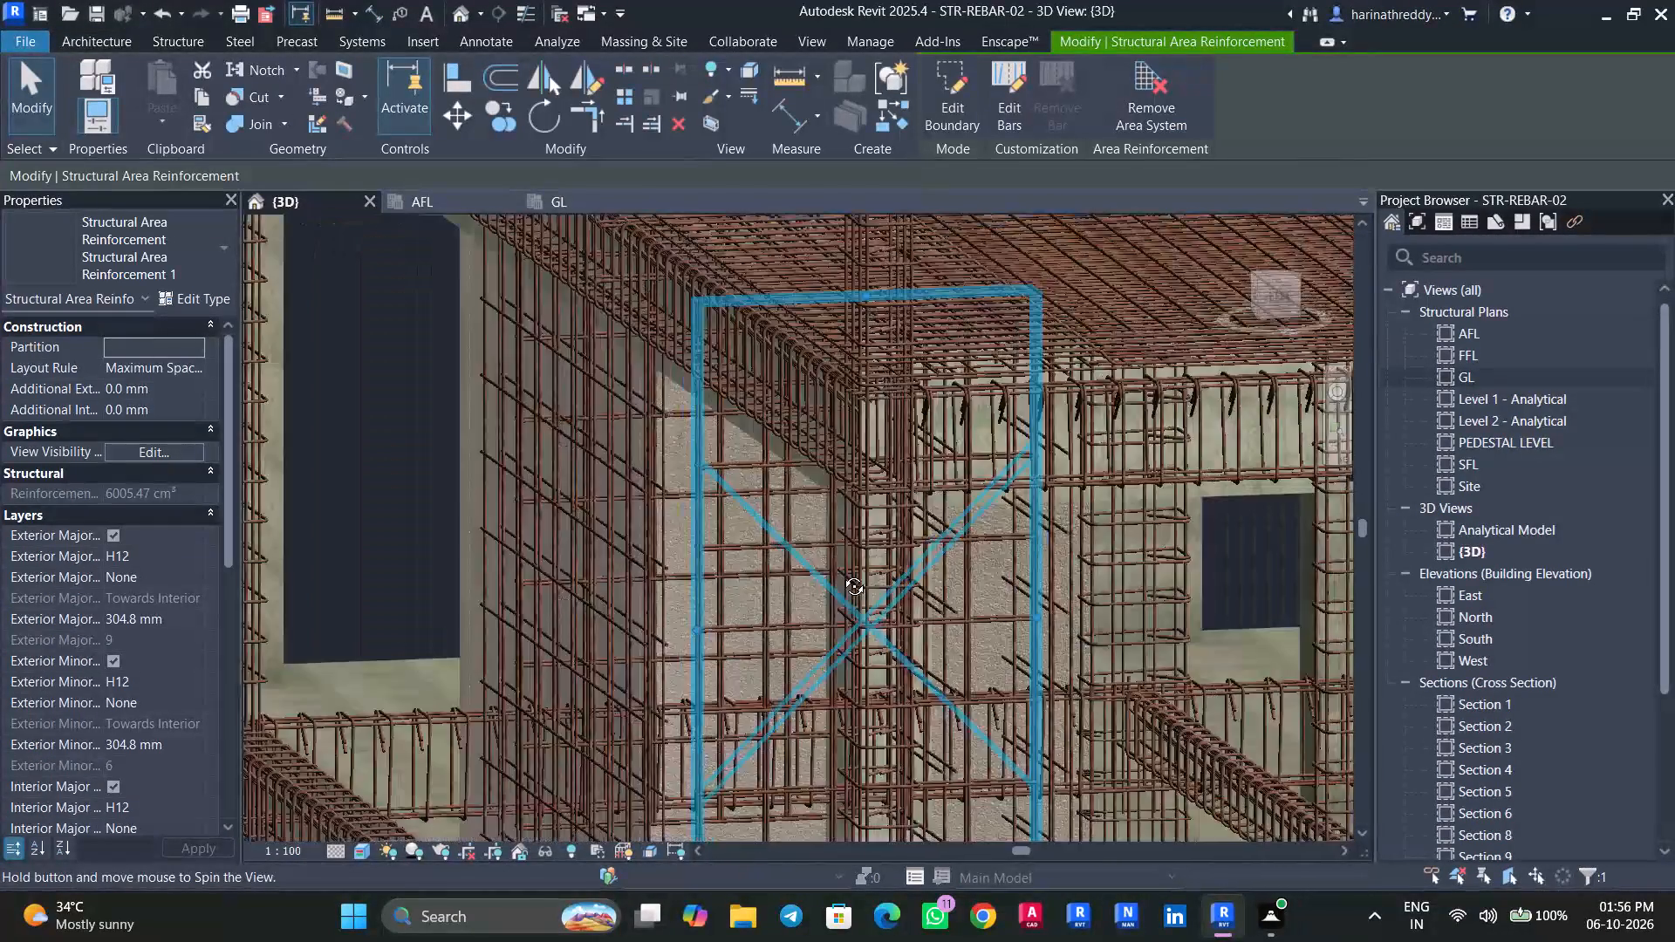
pyautogui.keyDown('shift'); pyautogui.moveTo(841, 573); pyautogui.dragTo(718, 427, button='middle'); pyautogui.keyUp('shift')
pyautogui.press('Escape')
pyautogui.press('Escape')
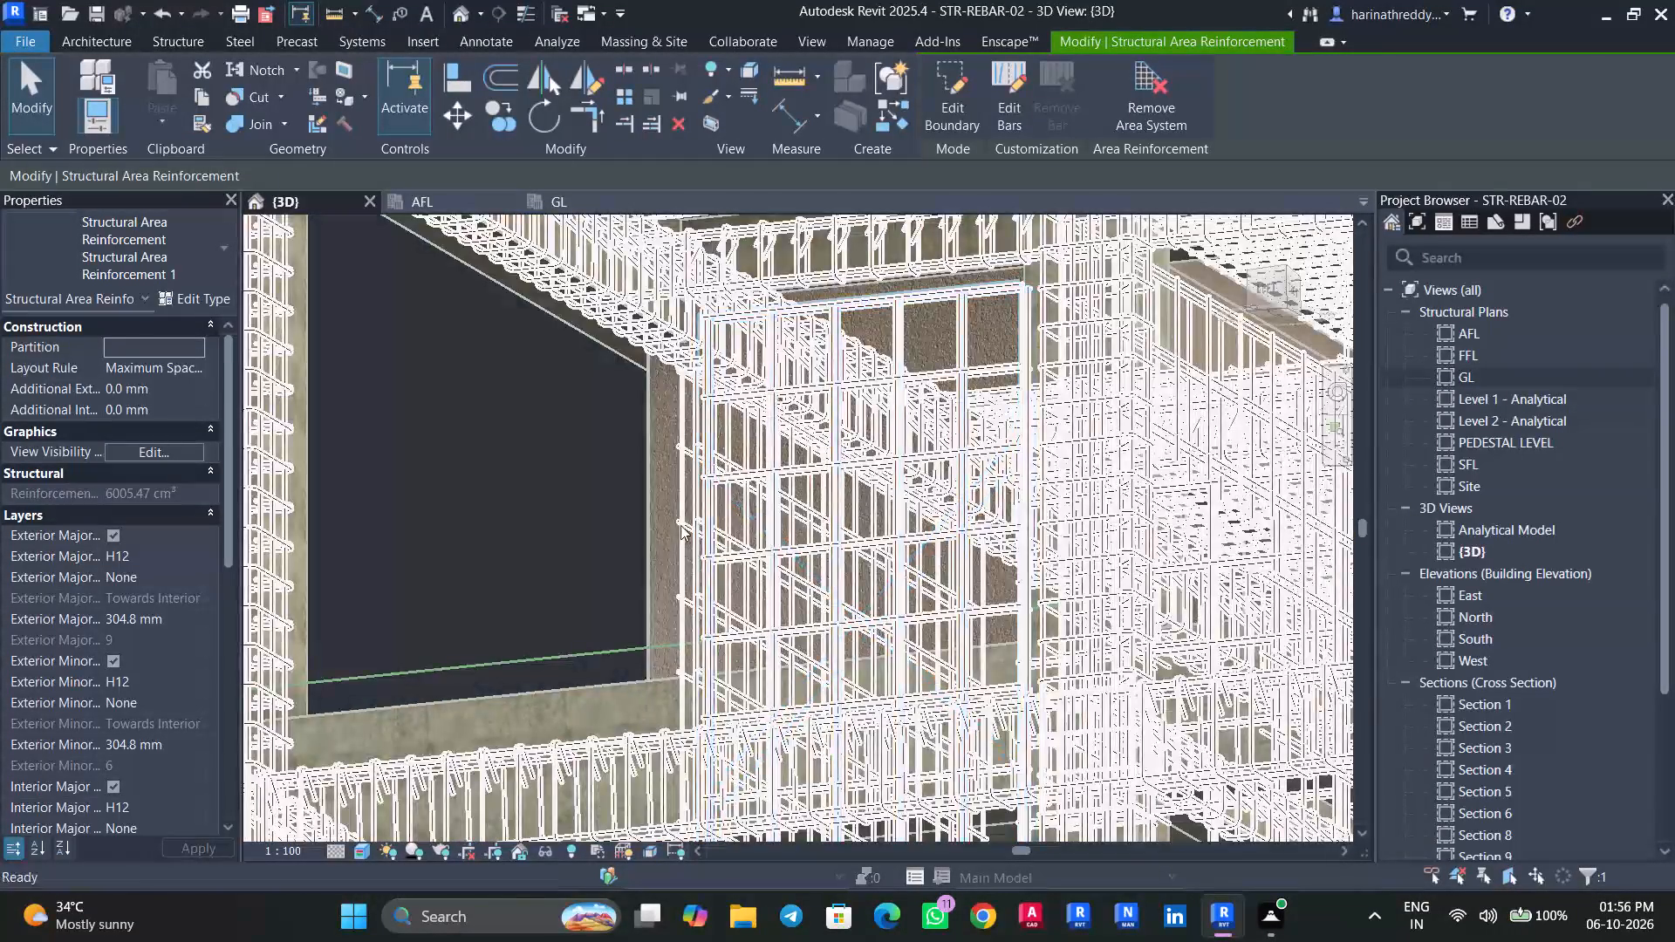
# Inspect the RT enclosure walls' reinforcement up close and the whole reinforced frame from the front and the back.
pyautogui.keyDown('shift'); pyautogui.moveTo(648, 552); pyautogui.dragTo(333, 684, button='middle'); pyautogui.keyUp('shift')
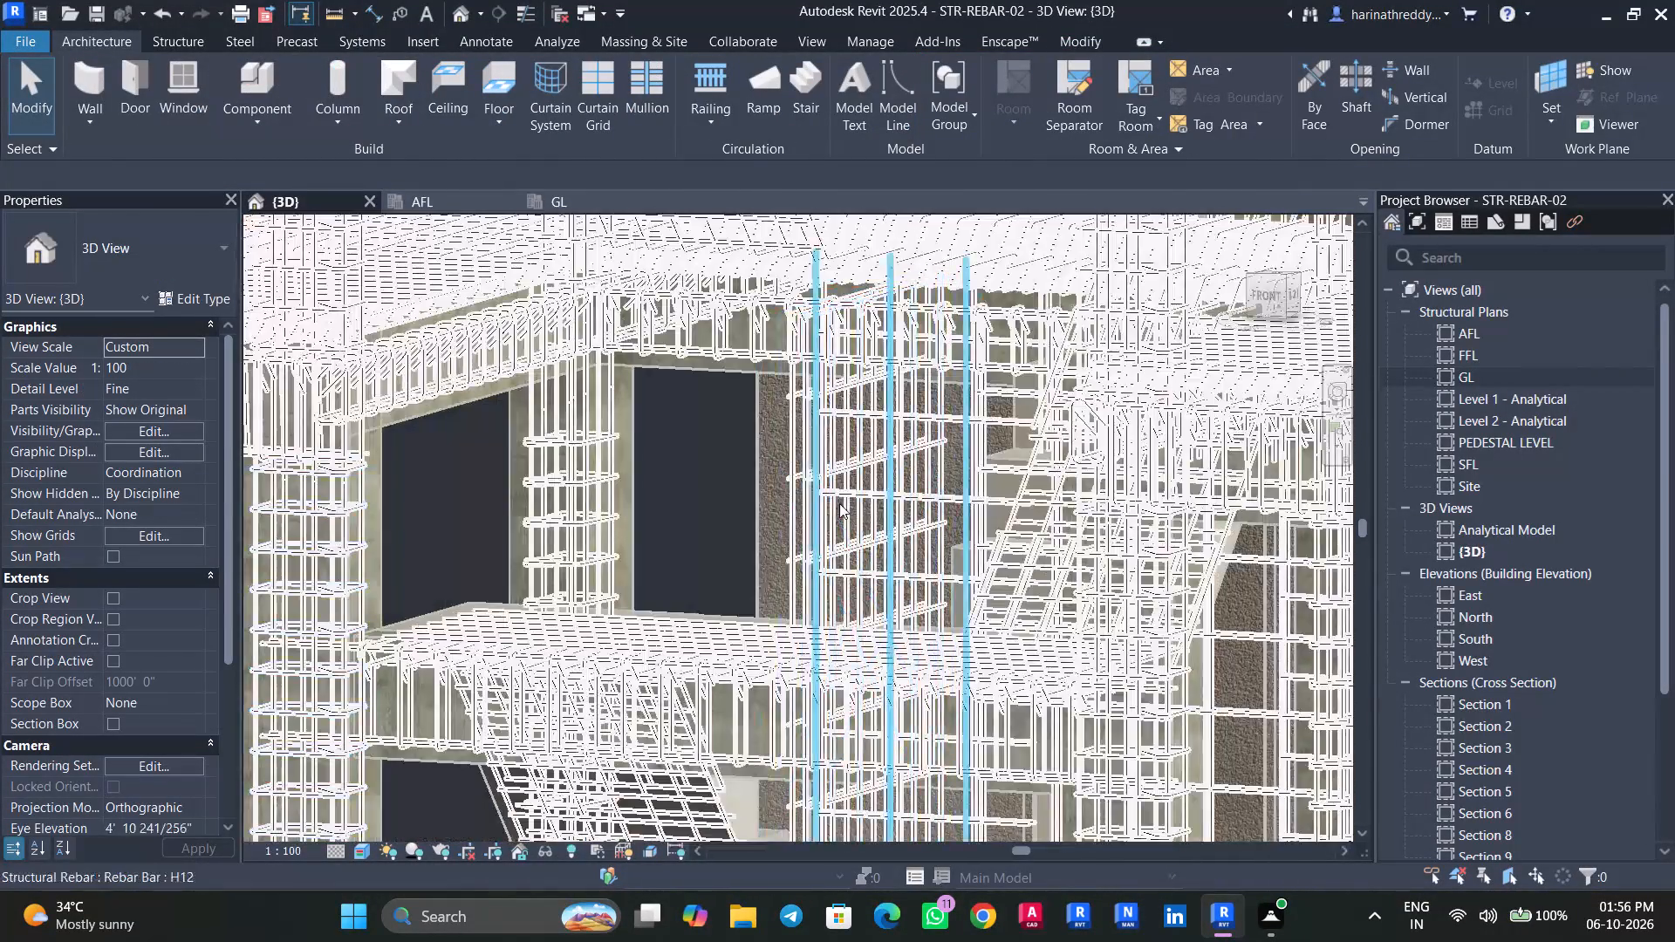
pyautogui.click(761, 528)
pyautogui.keyDown('shift'); pyautogui.moveTo(769, 531); pyautogui.dragTo(819, 534, button='middle'); pyautogui.keyUp('shift')
pyautogui.press('Escape')
pyautogui.moveTo(814, 547); pyautogui.dragTo(523, 545, button='middle')
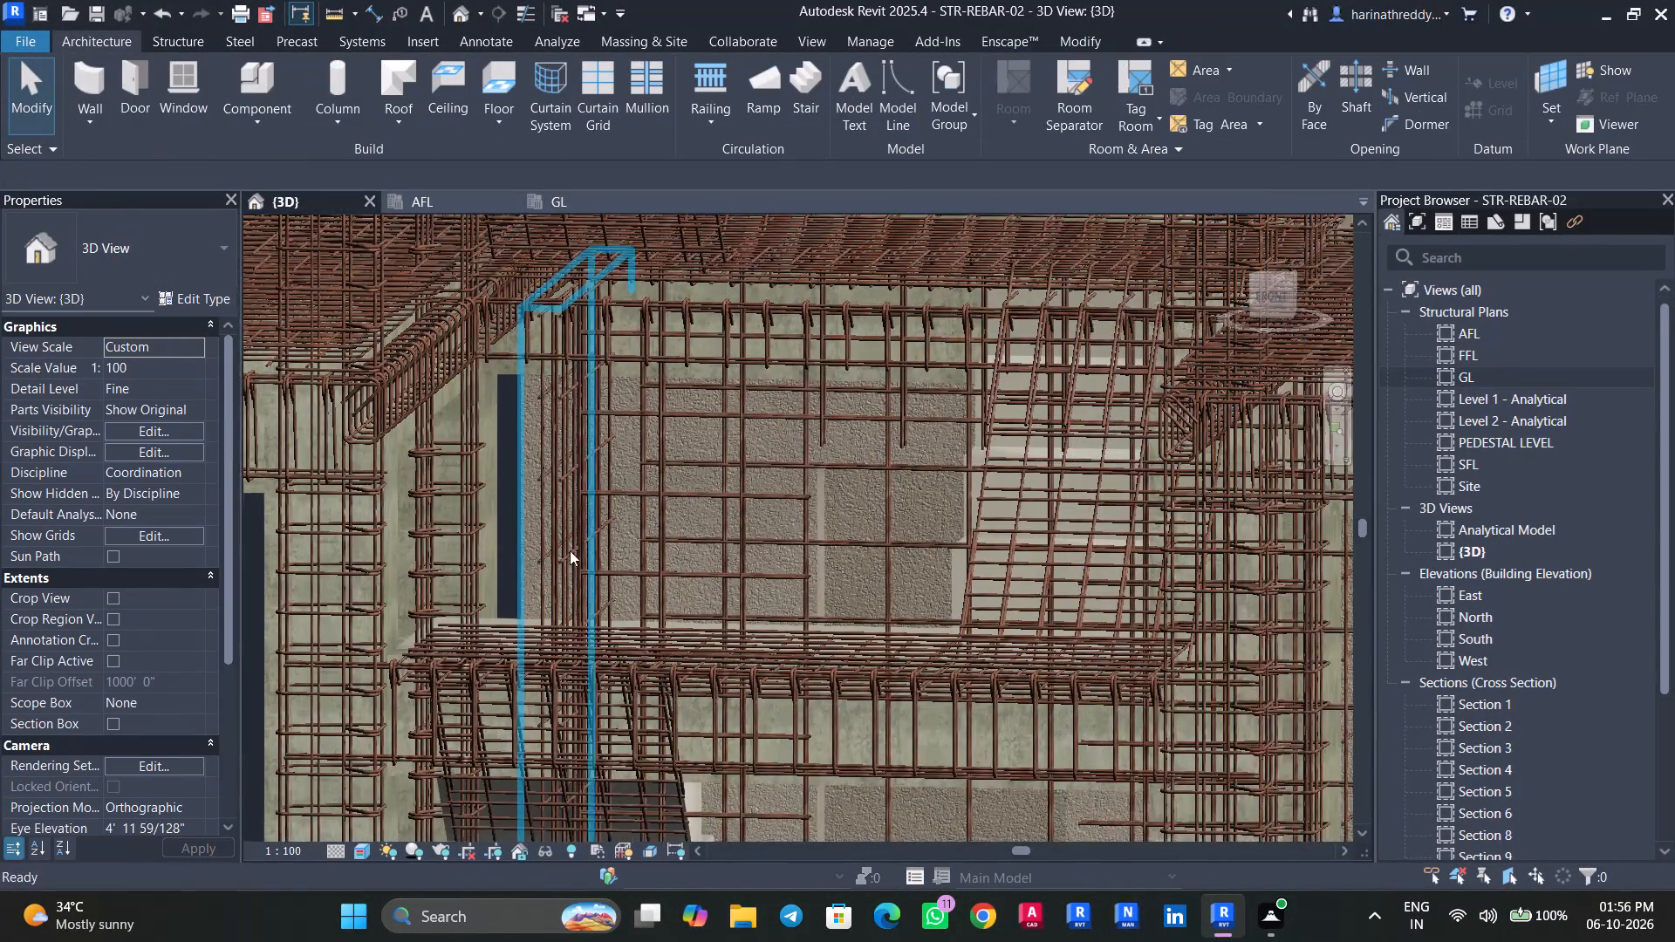
pyautogui.keyDown('shift'); pyautogui.moveTo(814, 540); pyautogui.dragTo(1003, 509, button='middle'); pyautogui.keyUp('shift')
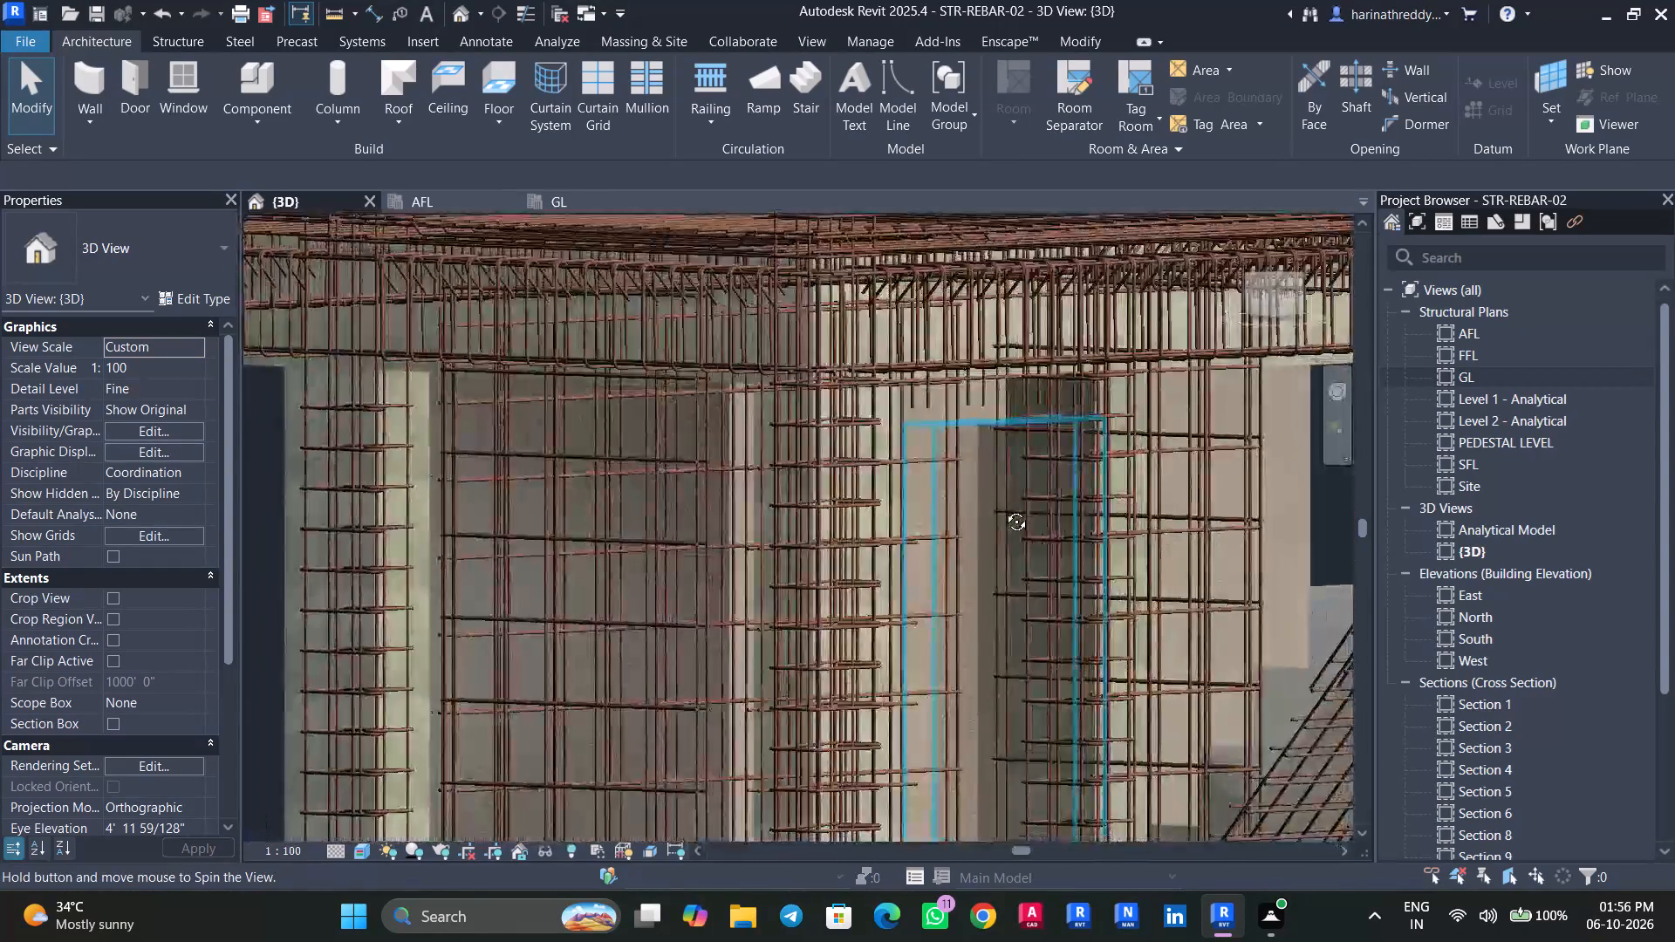
pyautogui.keyDown('shift'); pyautogui.moveTo(1003, 509); pyautogui.dragTo(849, 550, button='middle'); pyautogui.keyUp('shift')
pyautogui.scroll(-5, 849, 551)
pyautogui.scroll(1, 850, 551)
pyautogui.scroll(-4, 850, 551)
pyautogui.scroll(1, 850, 551)
pyautogui.scroll(-11, 851, 549)
pyautogui.keyDown('shift'); pyautogui.moveTo(528, 692); pyautogui.dragTo(675, 704, button='middle'); pyautogui.keyUp('shift')
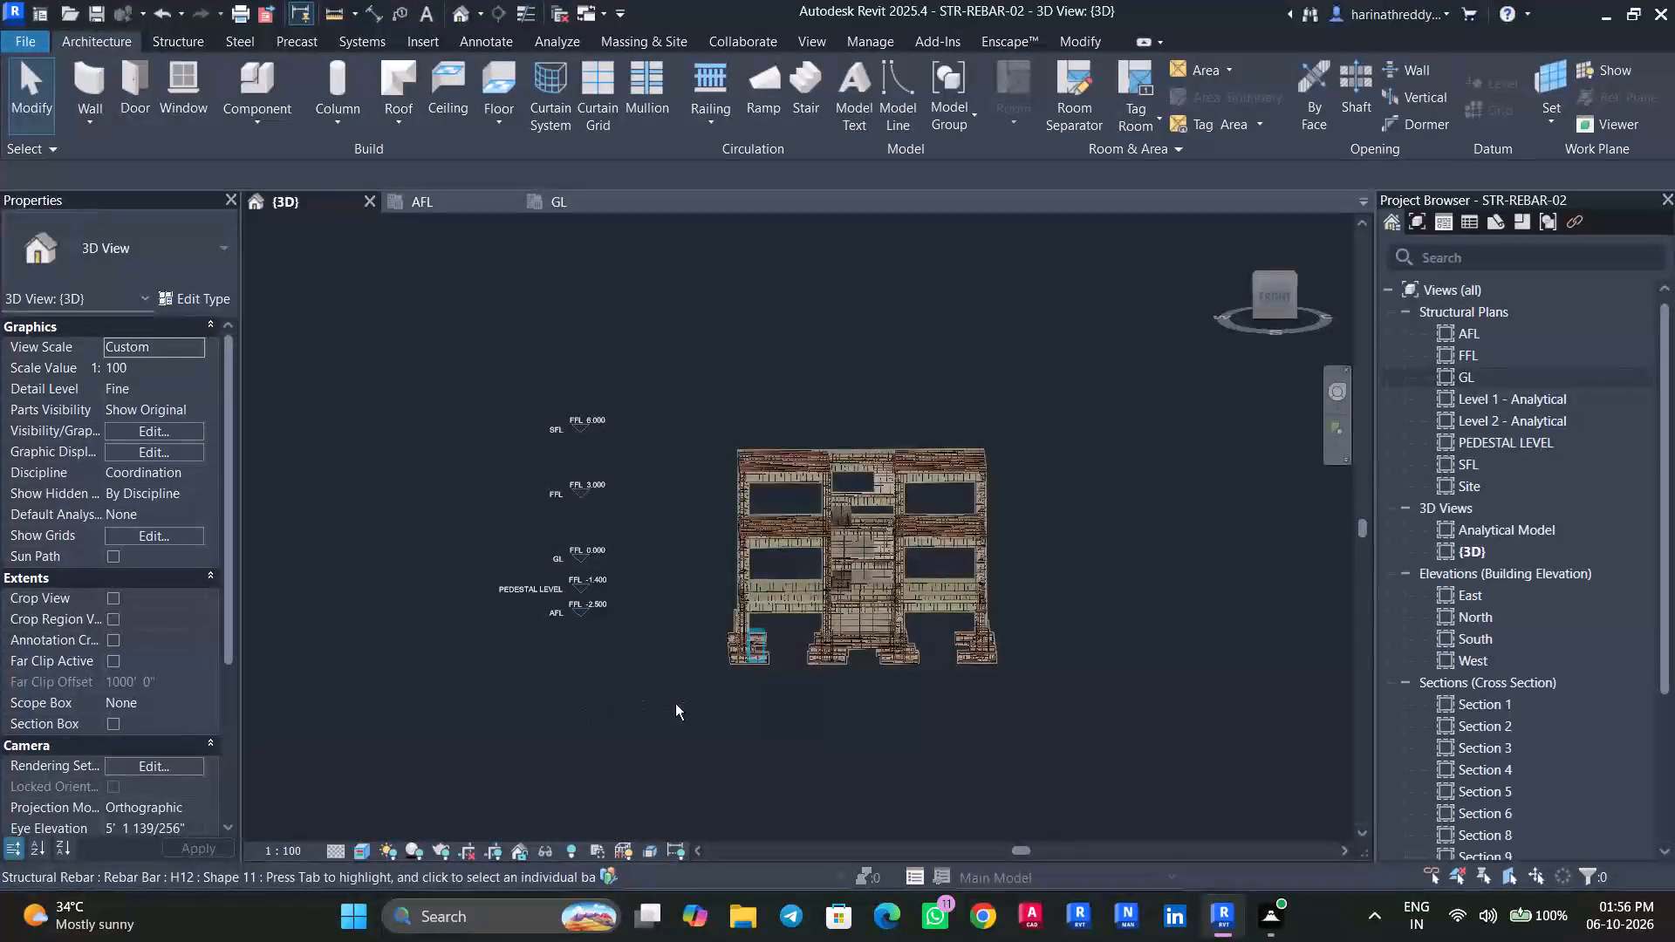
pyautogui.keyDown('shift'); pyautogui.moveTo(675, 704); pyautogui.dragTo(1077, 651, button='middle'); pyautogui.keyUp('shift')
pyautogui.scroll(4, 798, 543)
pyautogui.scroll(-1, 797, 543)
pyautogui.scroll(1, 796, 544)
pyautogui.scroll(-2, 760, 563)
pyautogui.scroll(5, 760, 563)
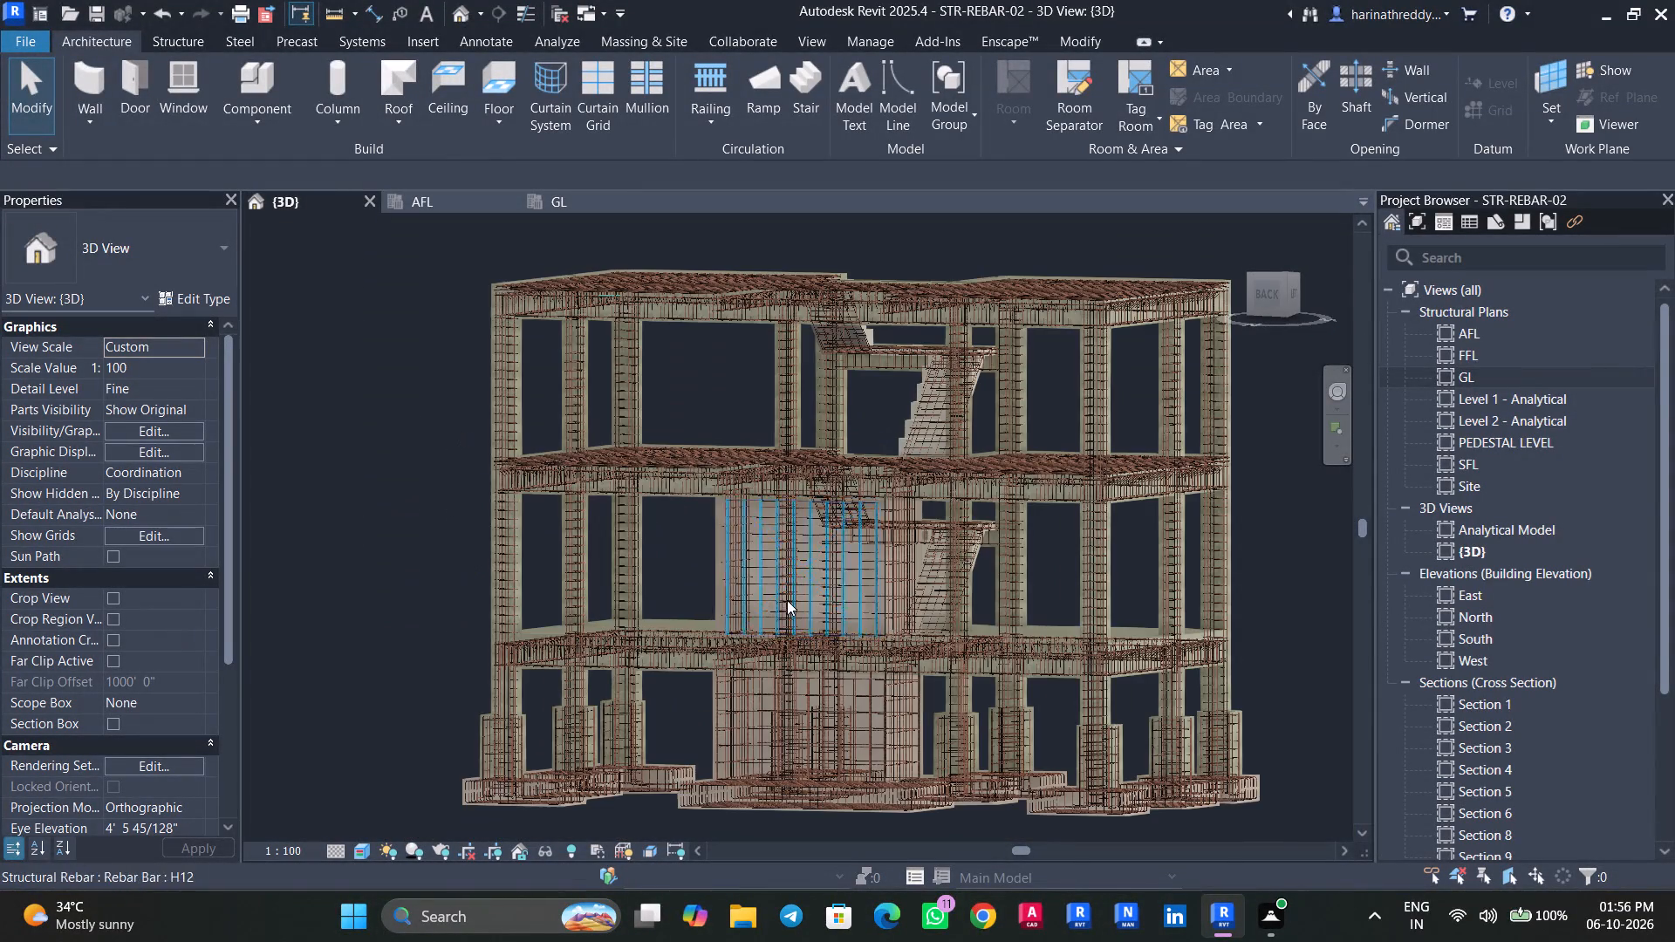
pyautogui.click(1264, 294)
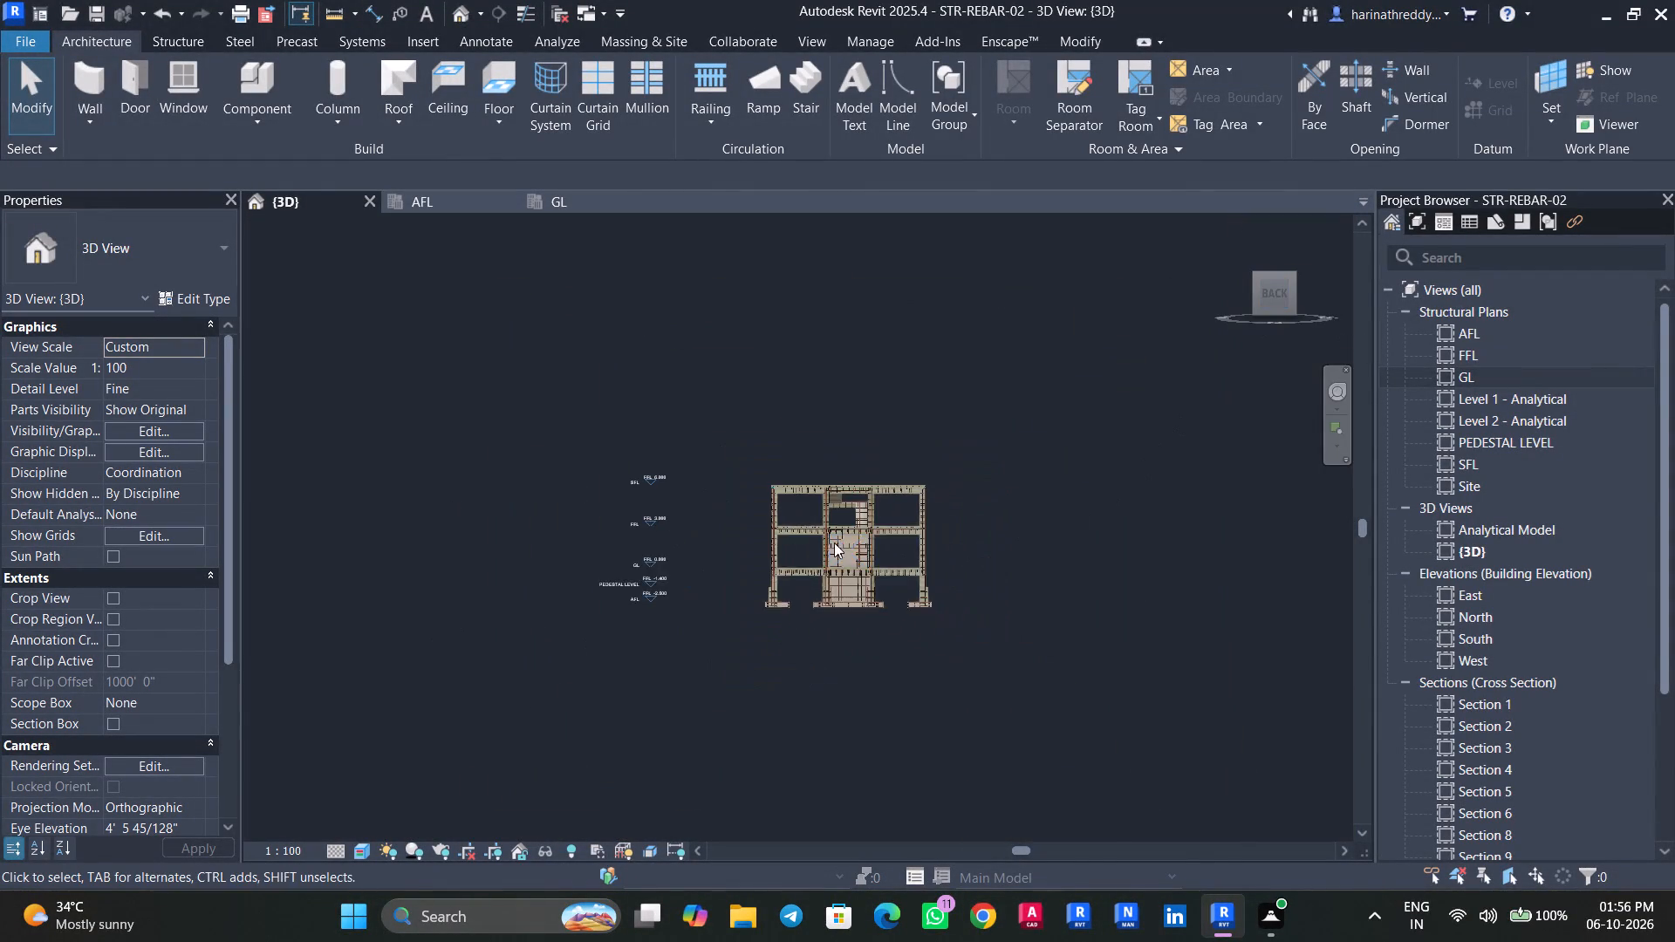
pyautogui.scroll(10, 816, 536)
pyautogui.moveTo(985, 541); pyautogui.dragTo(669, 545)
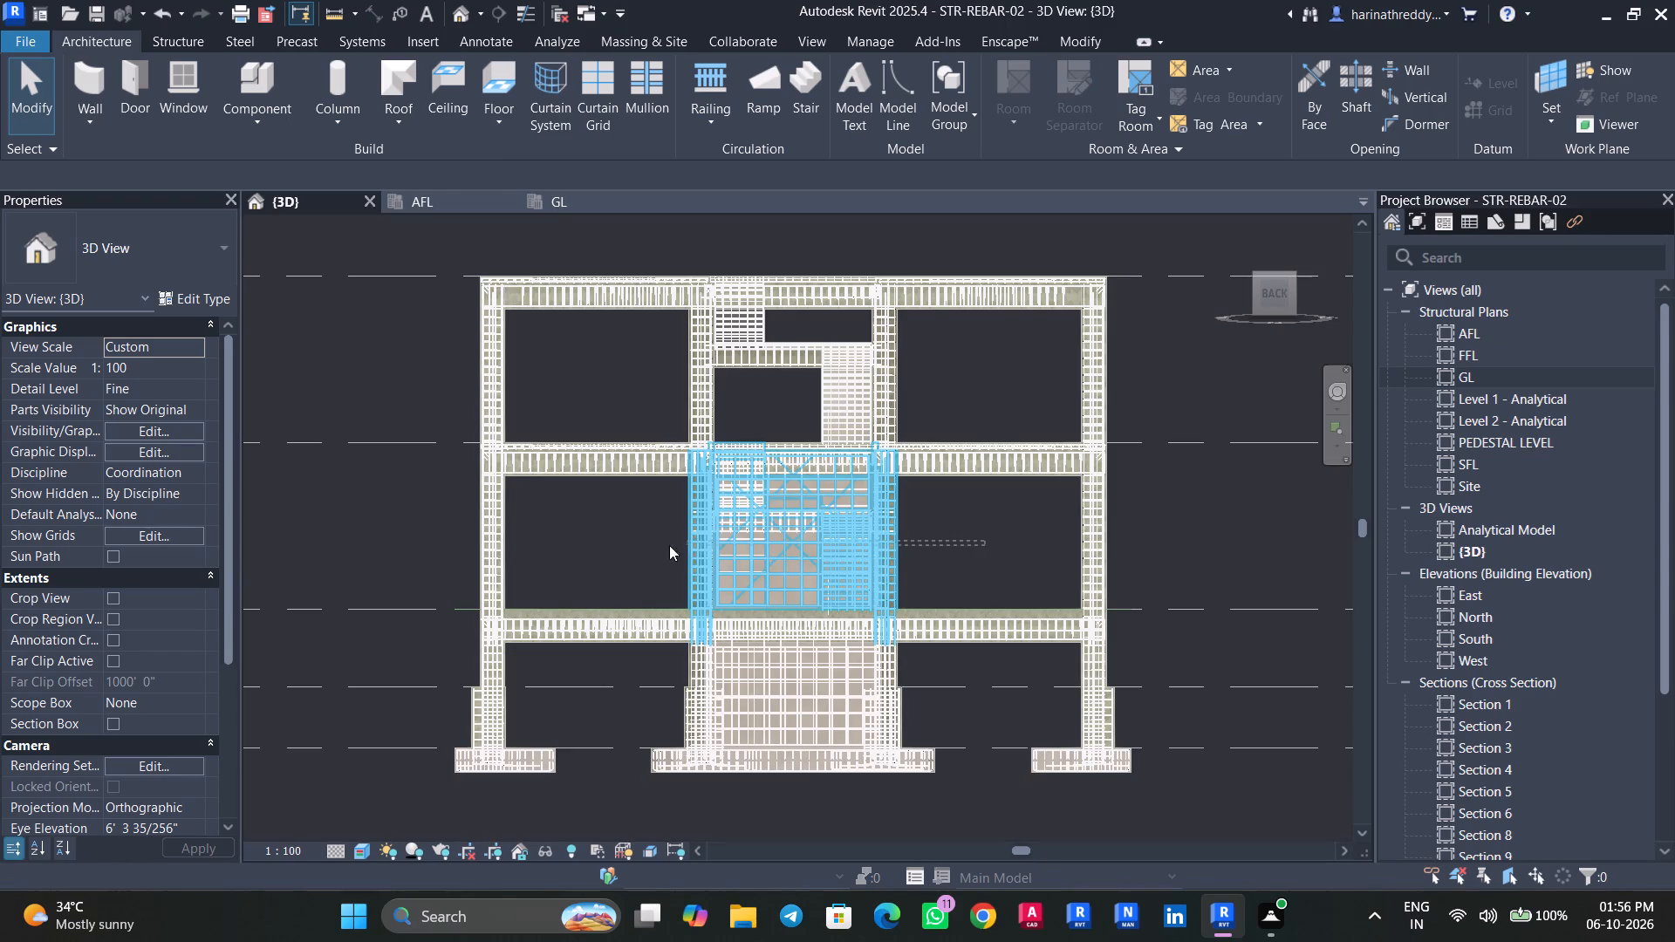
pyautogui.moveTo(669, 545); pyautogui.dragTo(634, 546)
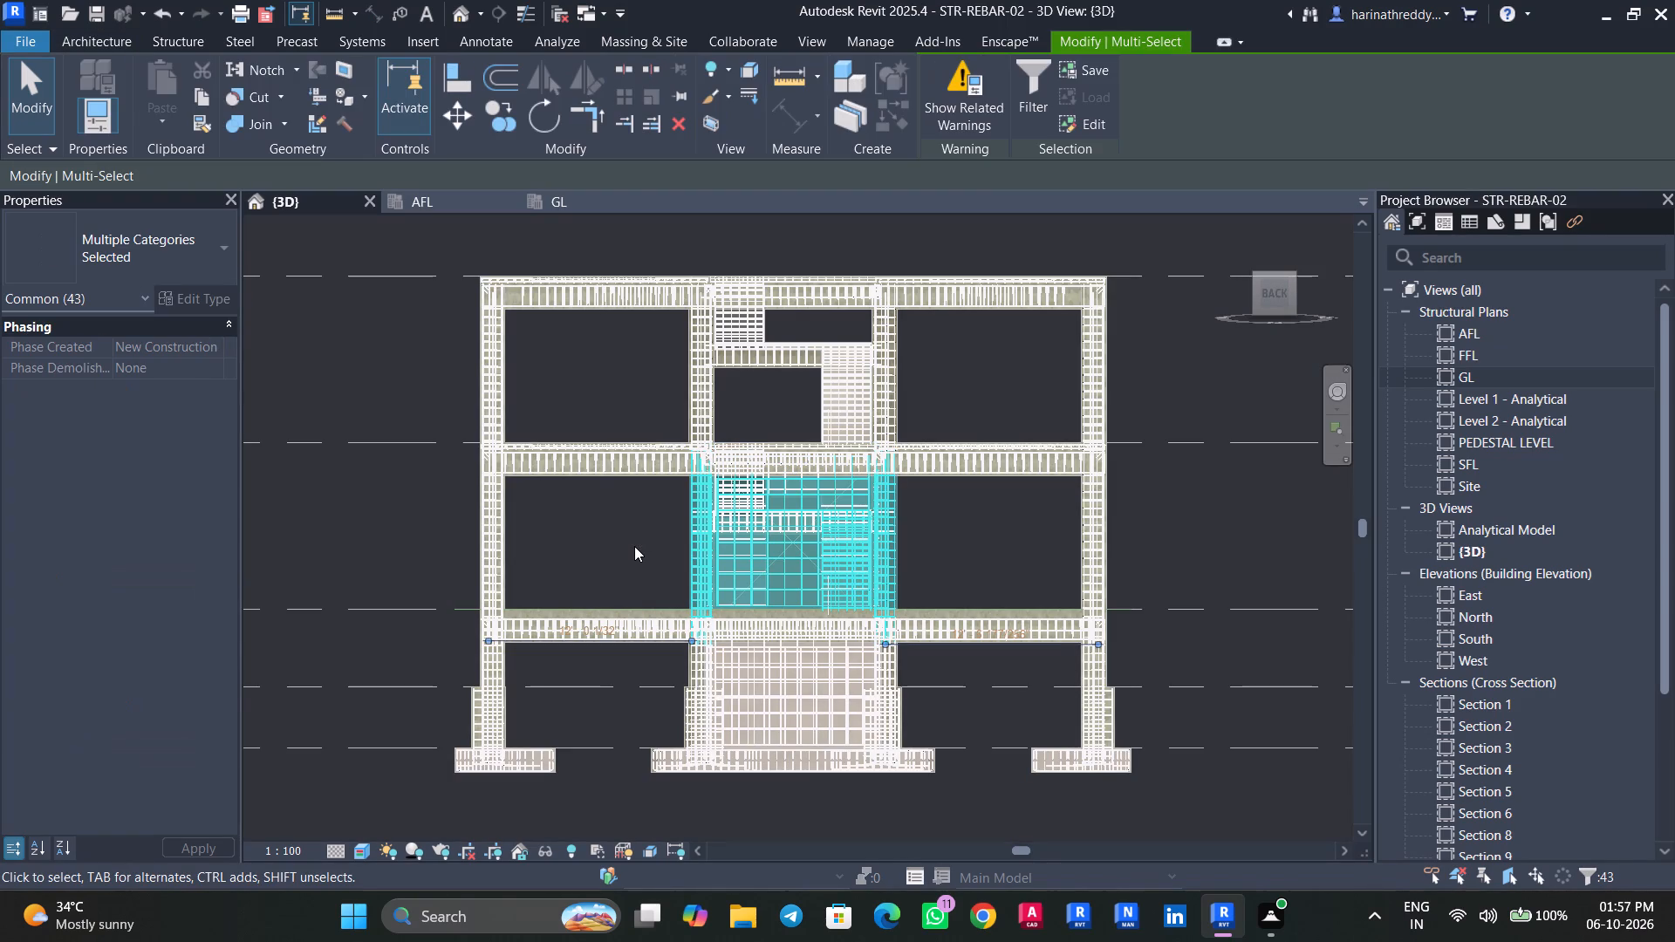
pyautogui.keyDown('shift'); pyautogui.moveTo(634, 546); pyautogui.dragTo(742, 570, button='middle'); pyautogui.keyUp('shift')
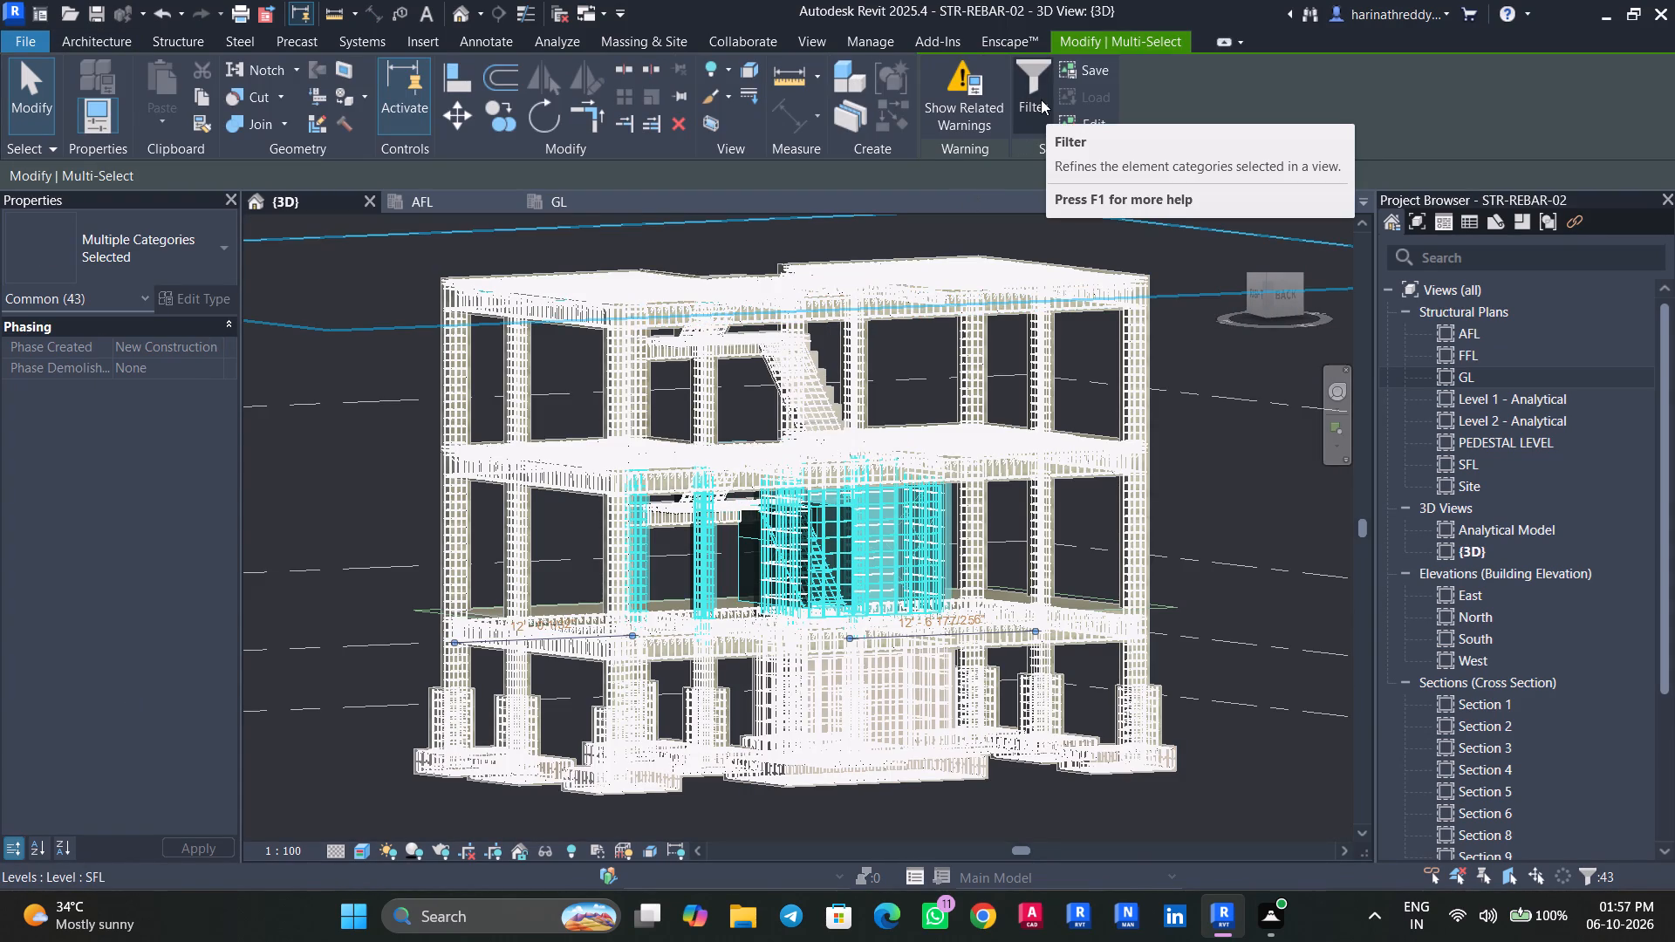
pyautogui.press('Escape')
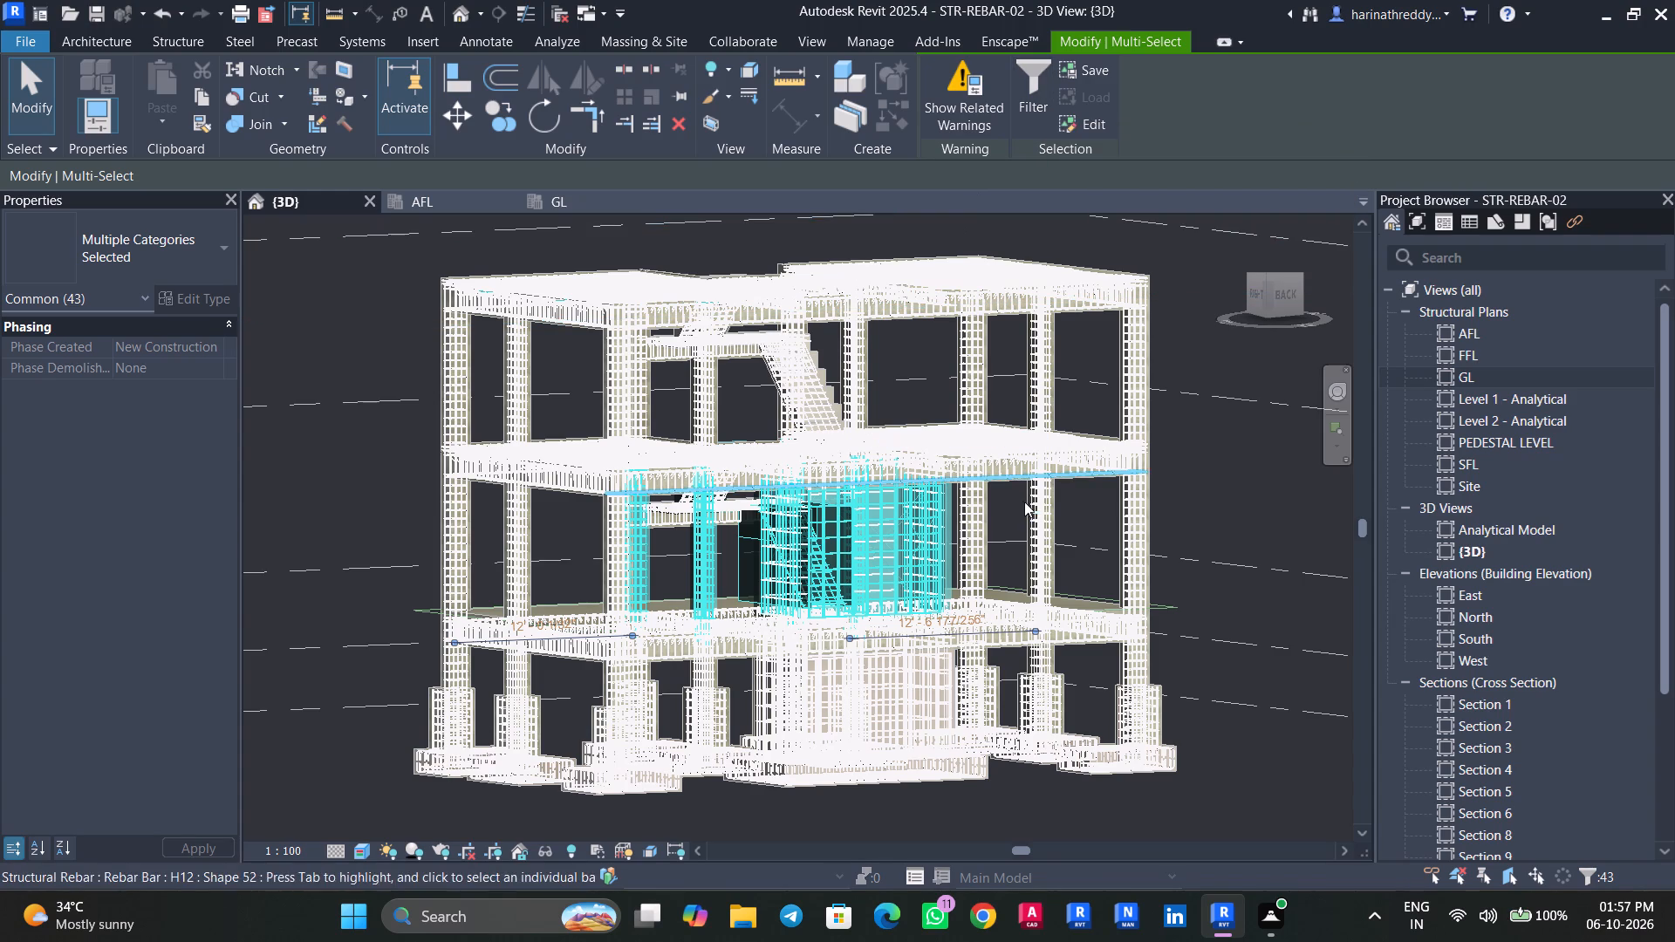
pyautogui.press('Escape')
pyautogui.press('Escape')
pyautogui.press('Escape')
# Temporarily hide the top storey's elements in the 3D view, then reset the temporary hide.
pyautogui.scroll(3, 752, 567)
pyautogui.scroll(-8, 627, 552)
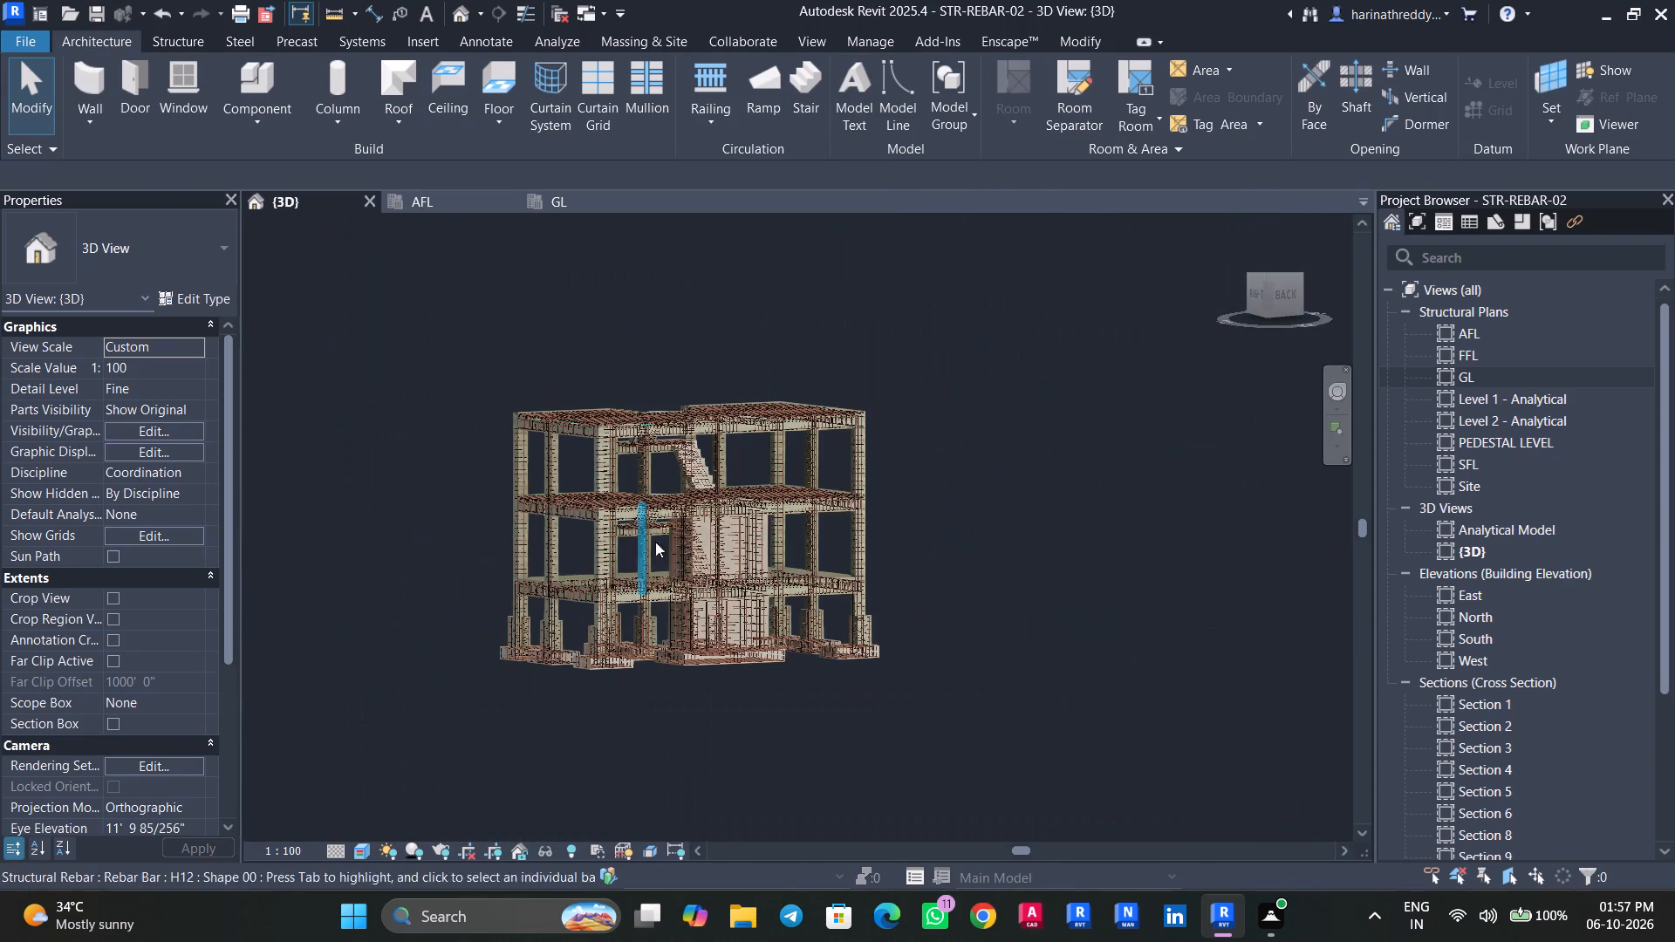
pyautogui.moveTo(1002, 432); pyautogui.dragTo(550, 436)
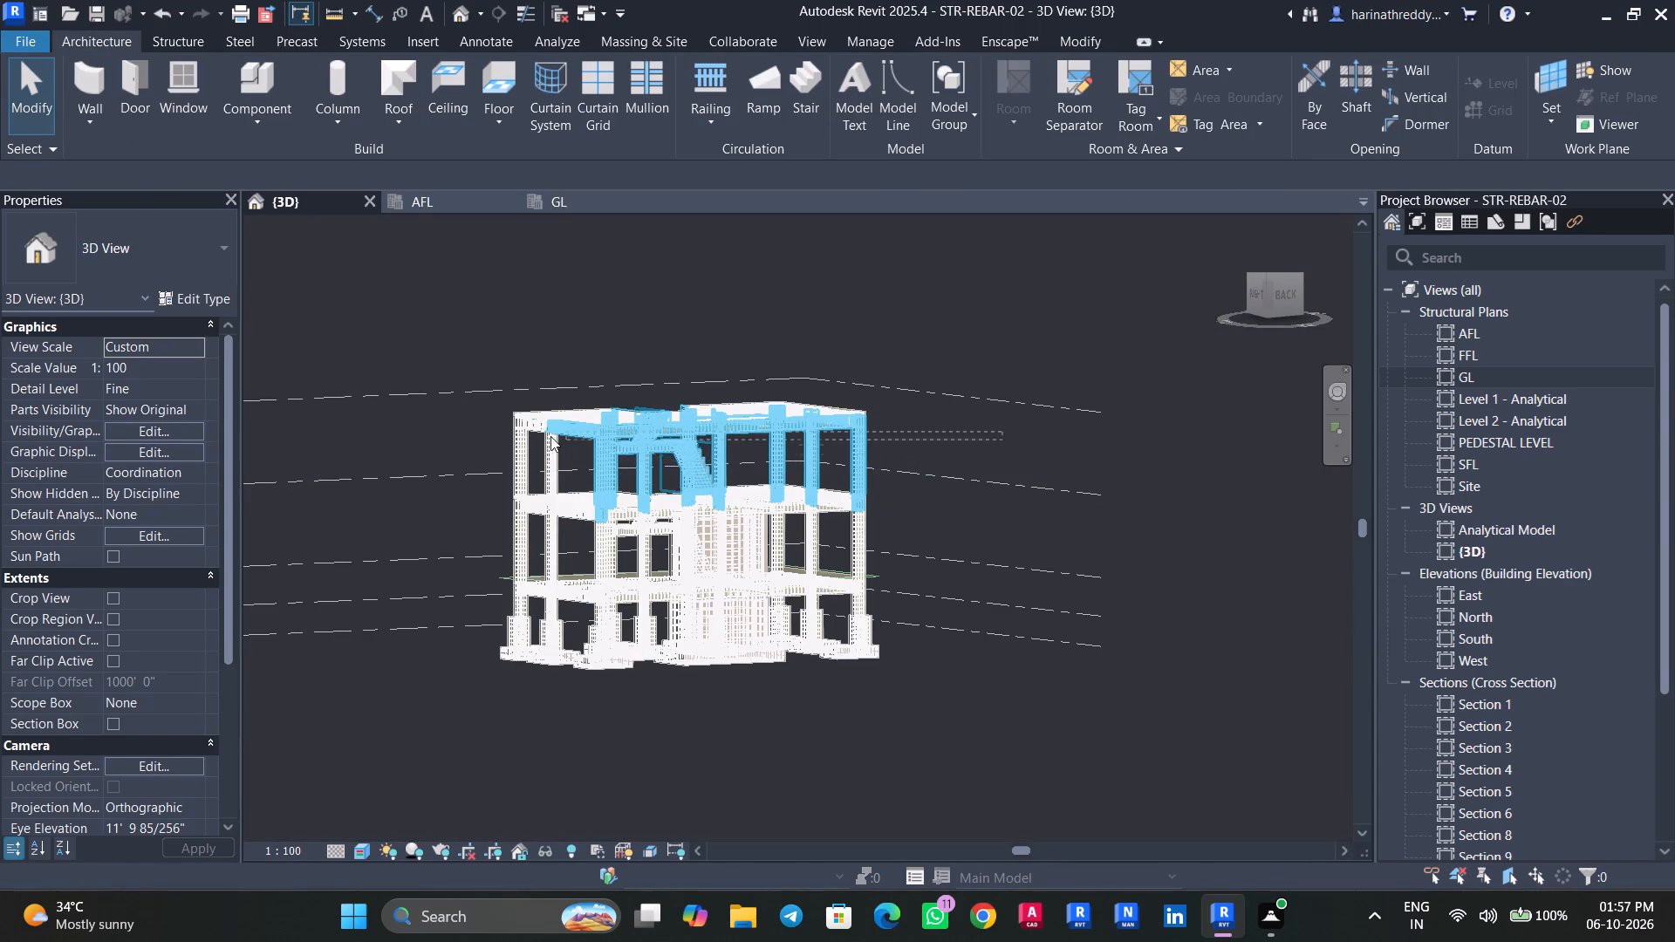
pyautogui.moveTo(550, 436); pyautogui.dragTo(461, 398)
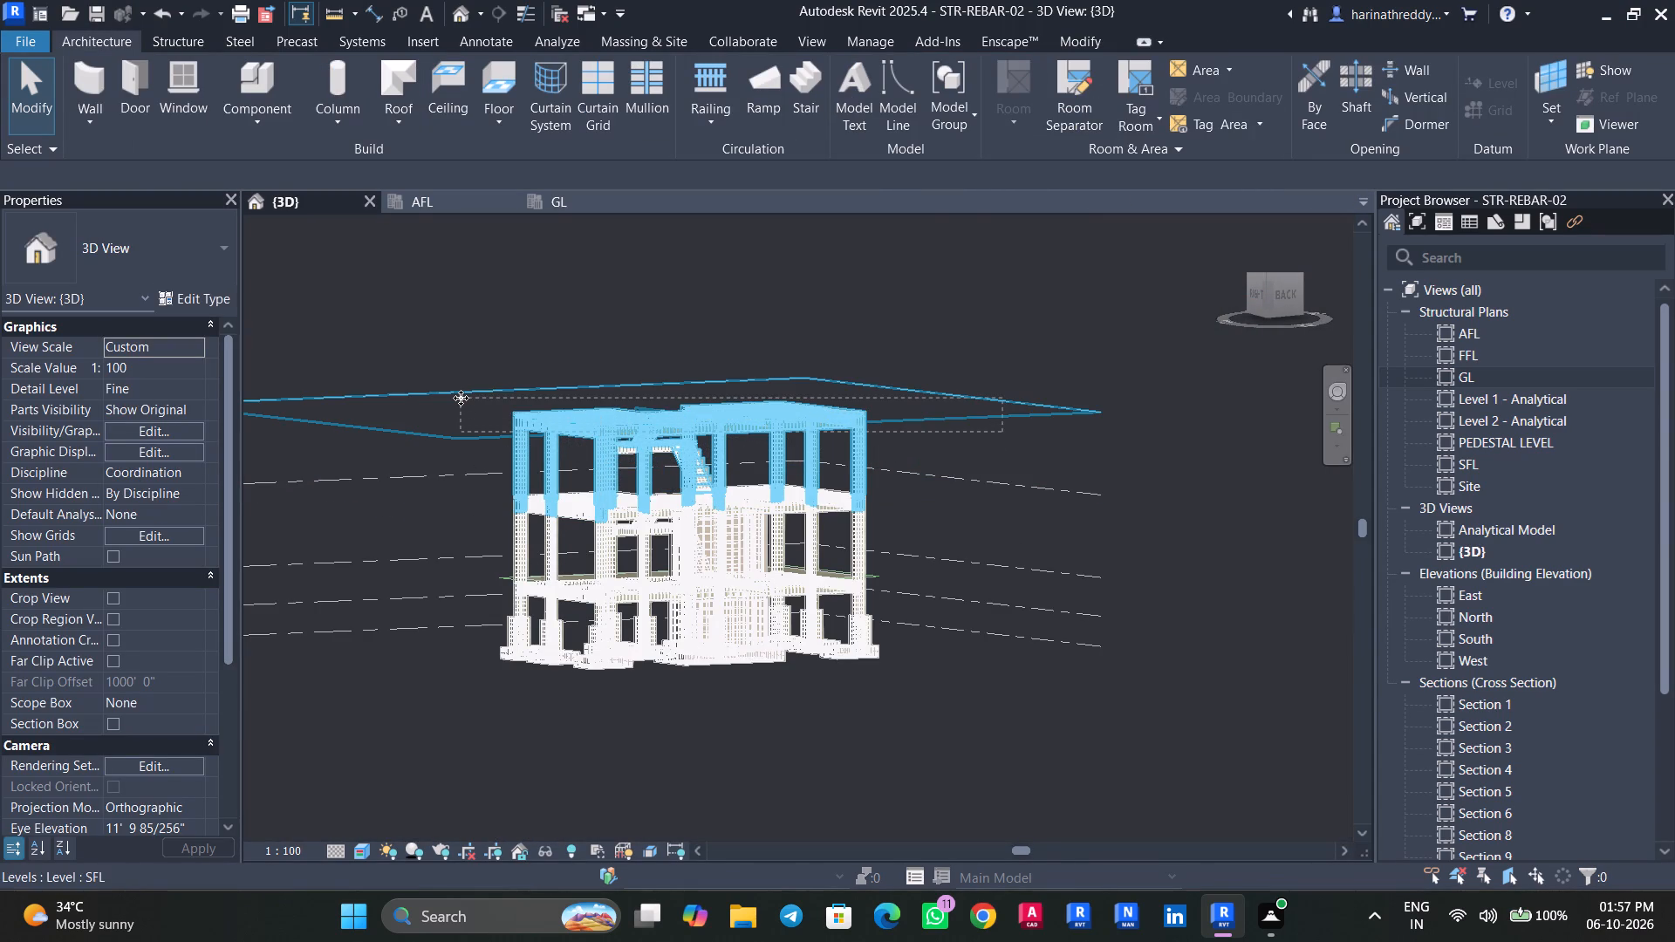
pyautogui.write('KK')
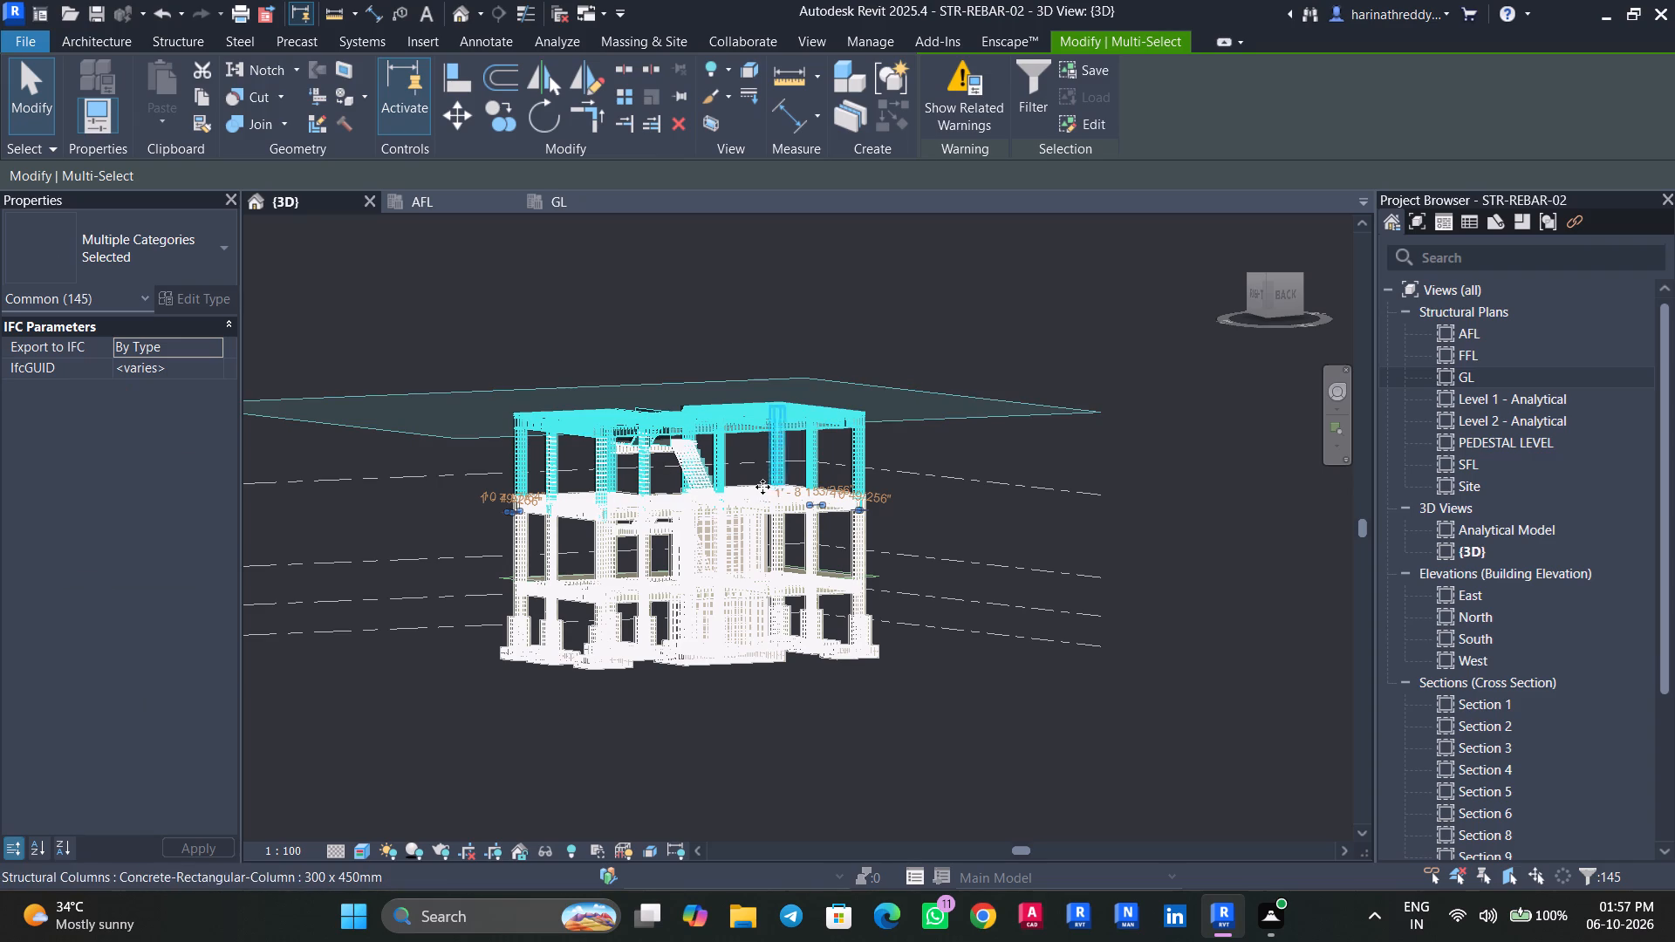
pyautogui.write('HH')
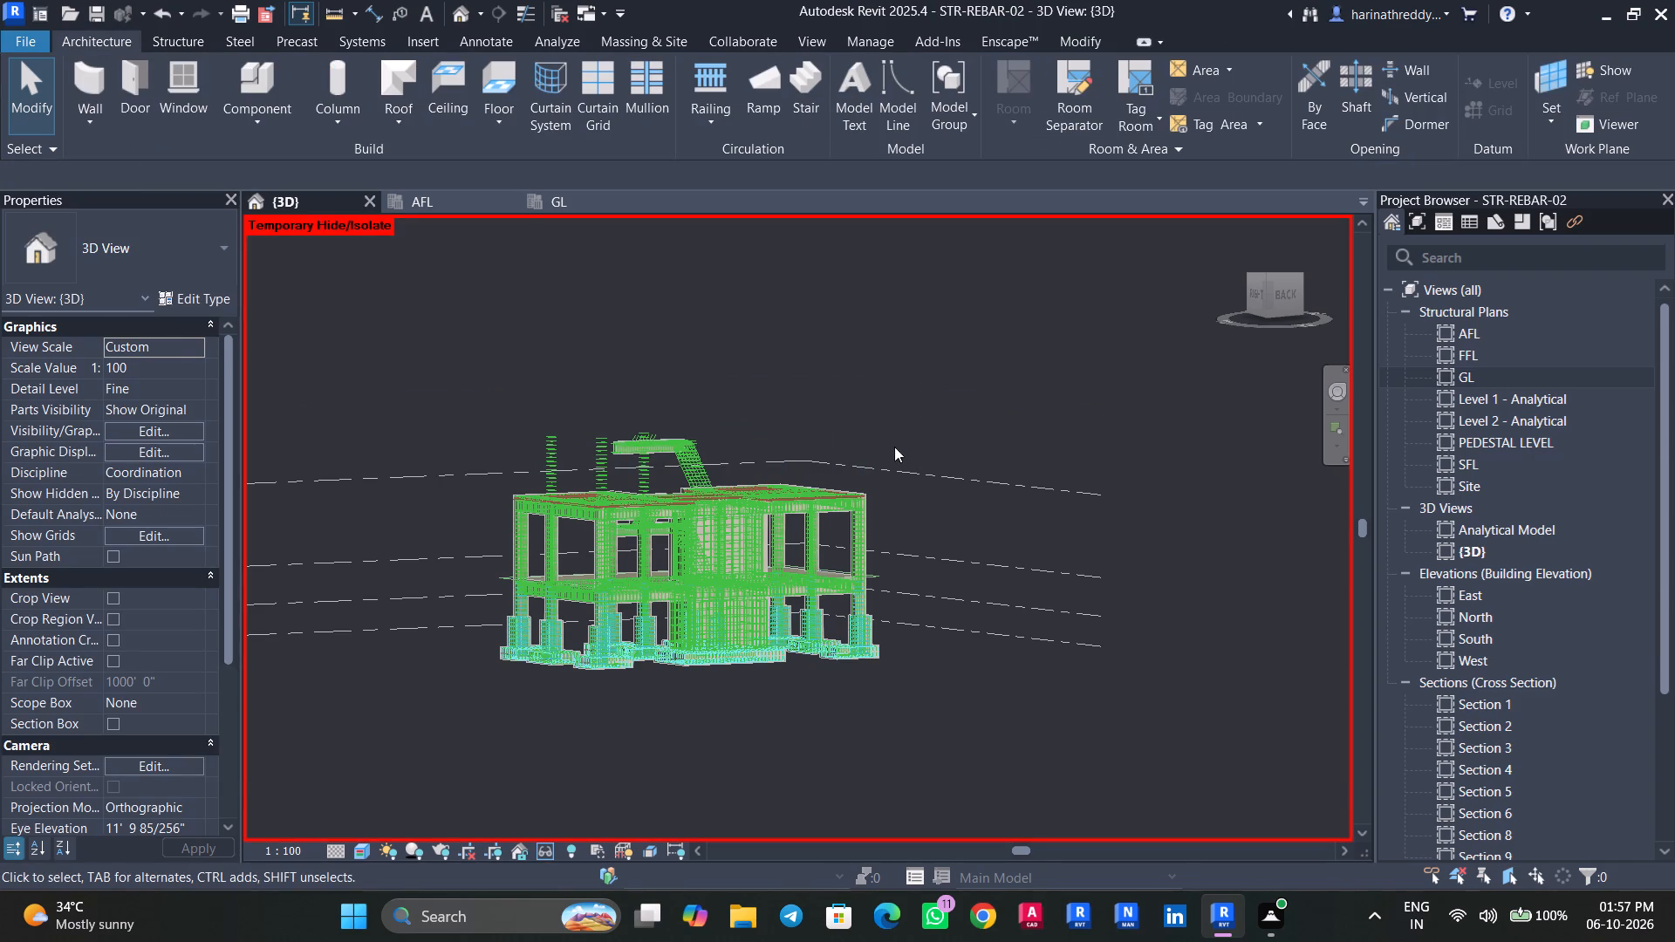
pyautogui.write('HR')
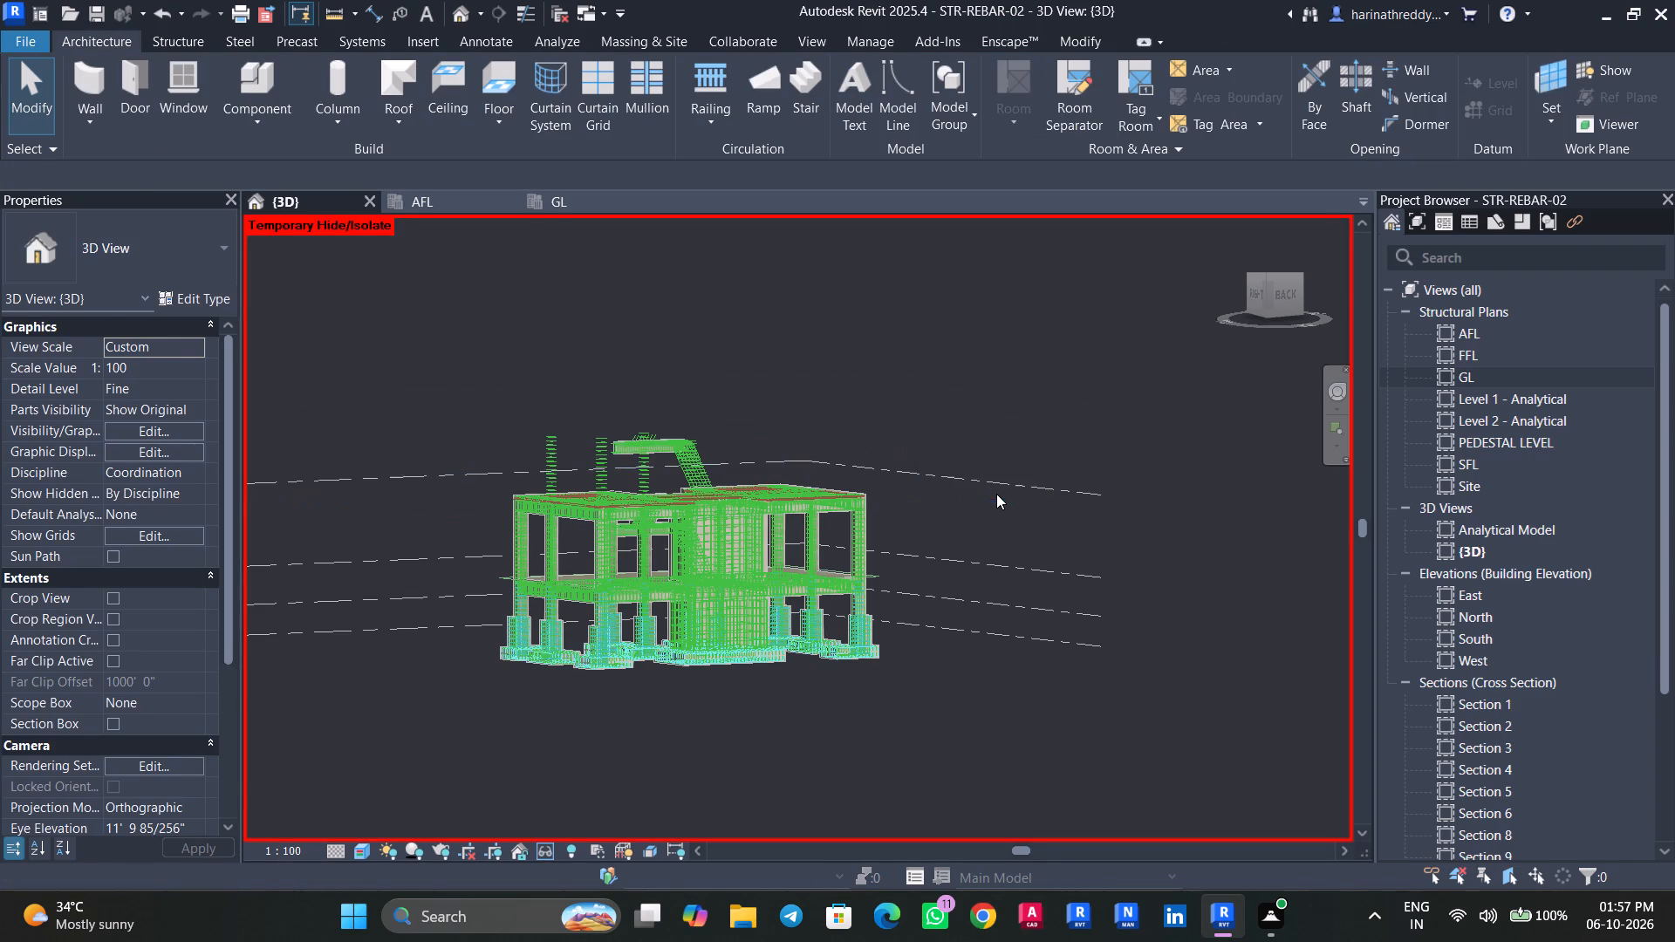
# From the back view, temporarily hide the pedestals, walls and column reinforcement crossing the zone between PEDESTAL LEVEL and AFL.
pyautogui.click(1291, 295)
pyautogui.scroll(6, 723, 596)
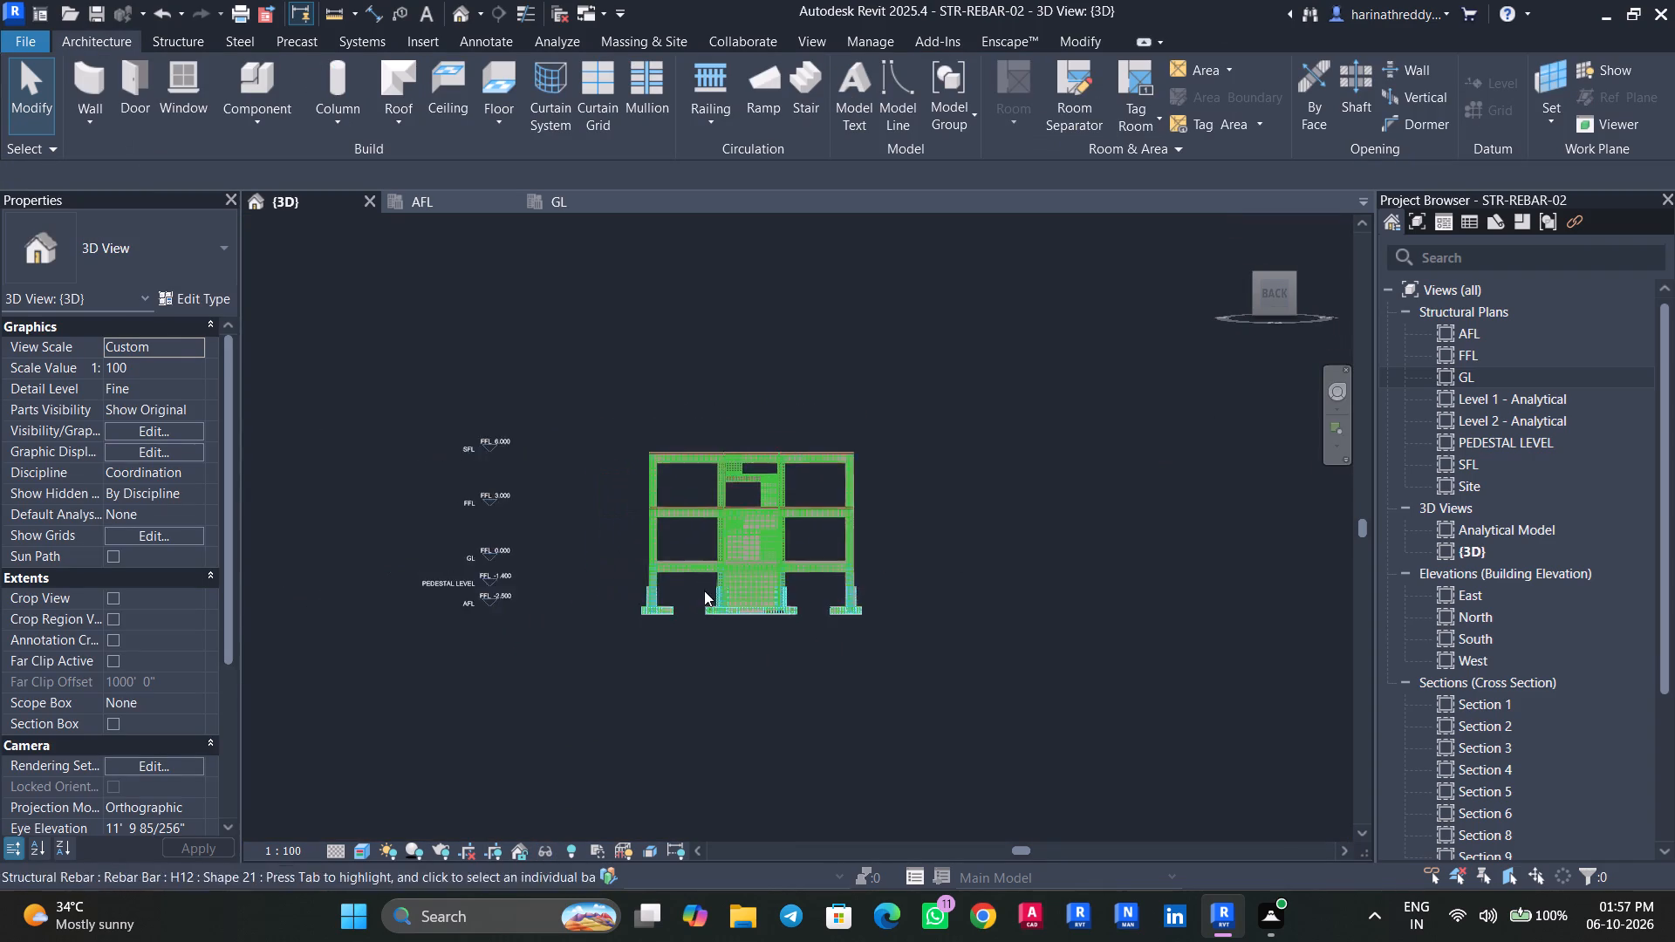
pyautogui.scroll(1, 704, 590)
pyautogui.moveTo(1145, 671); pyautogui.dragTo(882, 660)
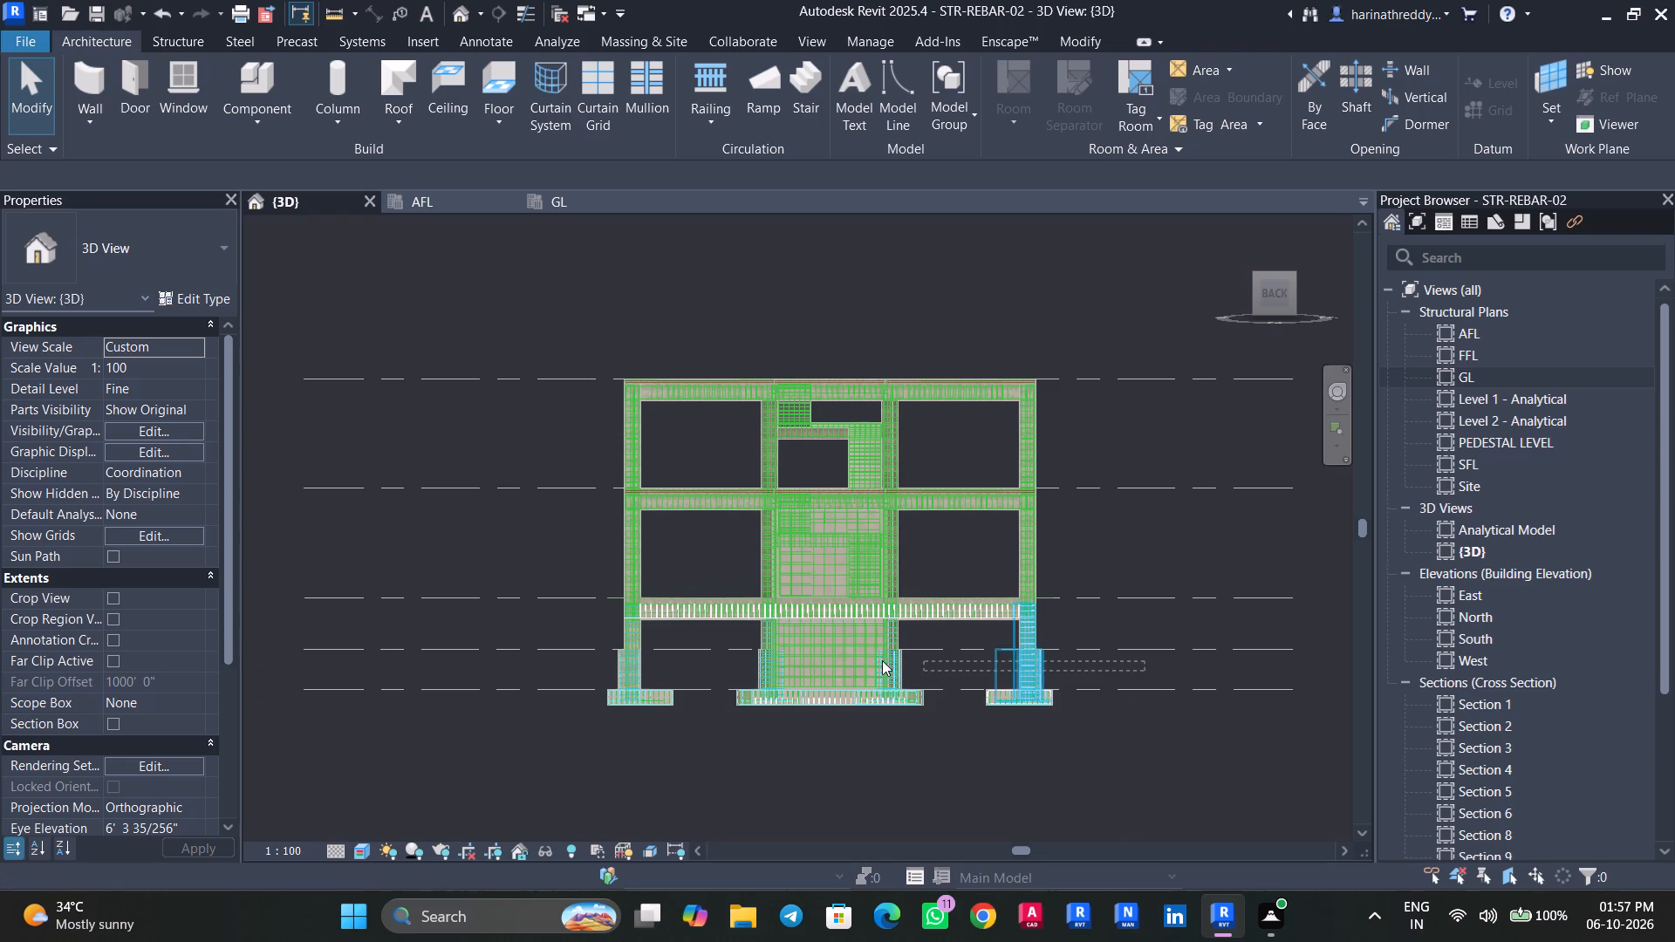
pyautogui.moveTo(882, 660); pyautogui.dragTo(514, 656)
pyautogui.write('HH')
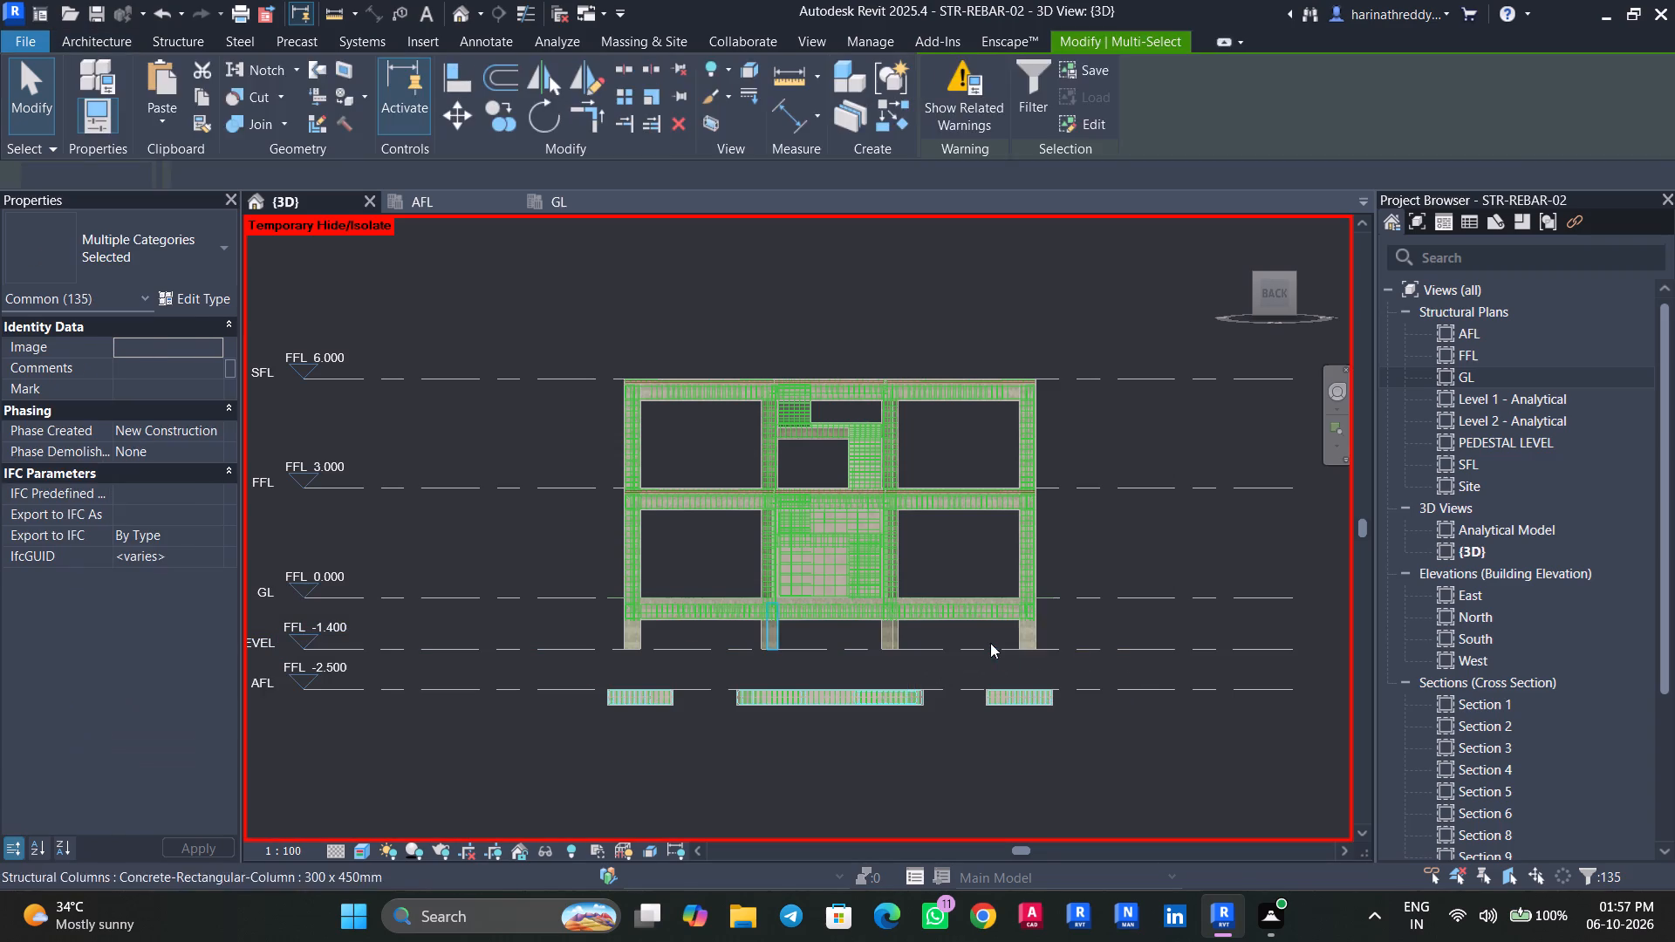
# Temporarily hide the beams and their reinforcement at GL, between GL and PEDESTAL LEVEL.
pyautogui.moveTo(585, 570); pyautogui.dragTo(764, 651)
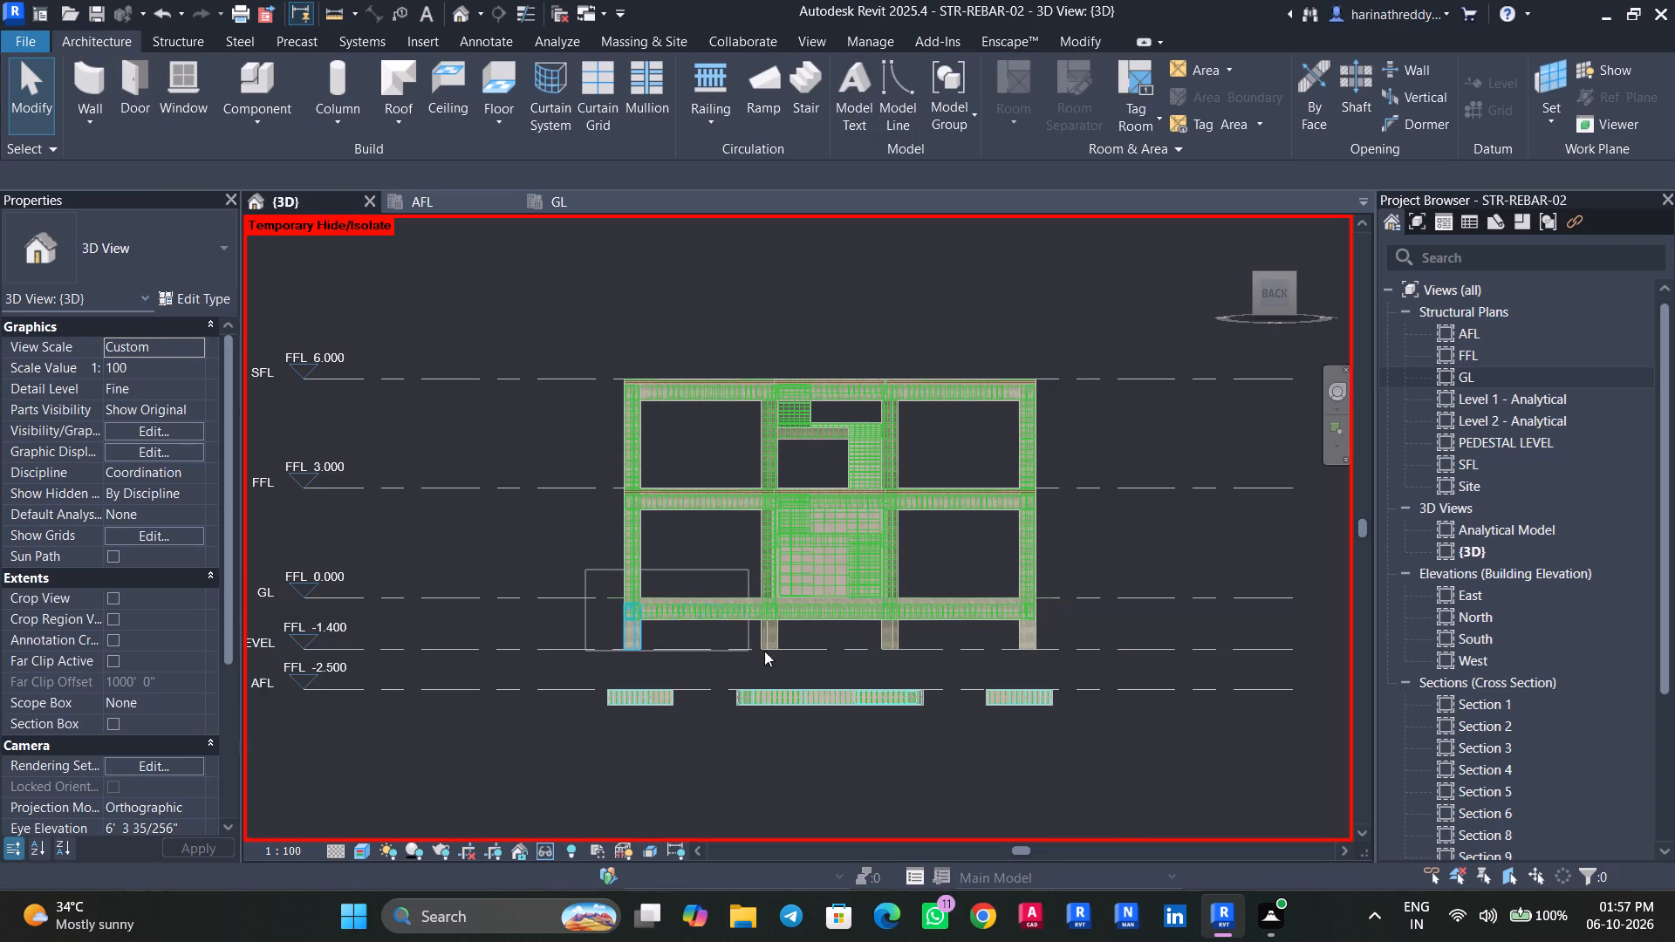
pyautogui.moveTo(764, 651); pyautogui.dragTo(1066, 648)
pyautogui.press('h')
pyautogui.press('h')
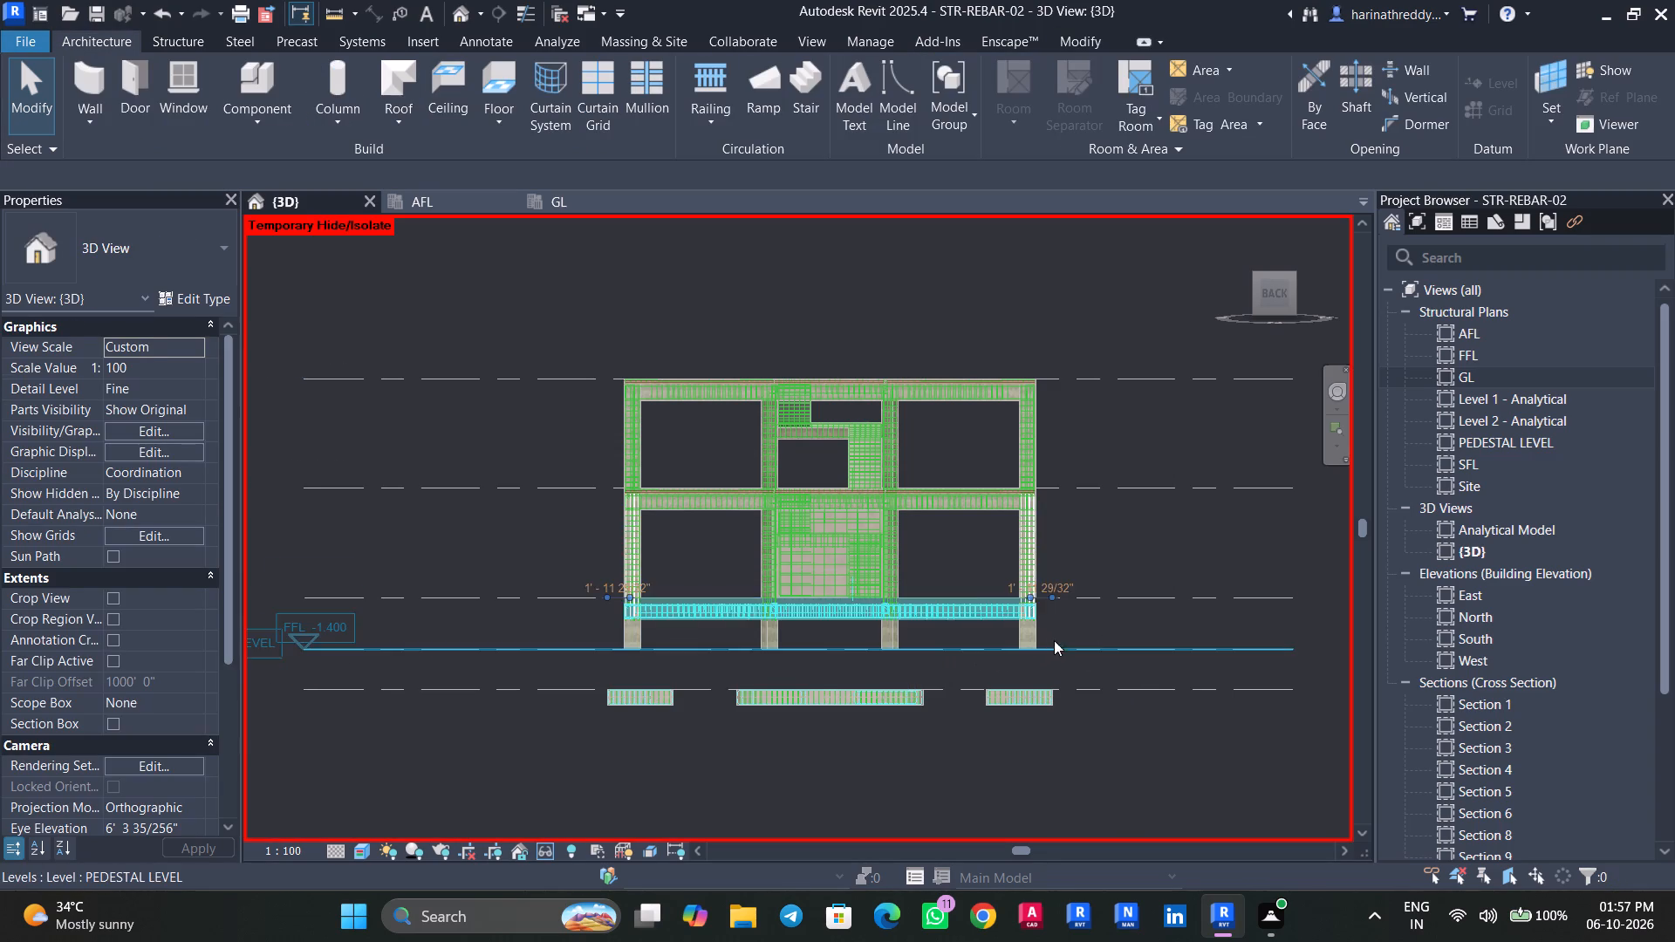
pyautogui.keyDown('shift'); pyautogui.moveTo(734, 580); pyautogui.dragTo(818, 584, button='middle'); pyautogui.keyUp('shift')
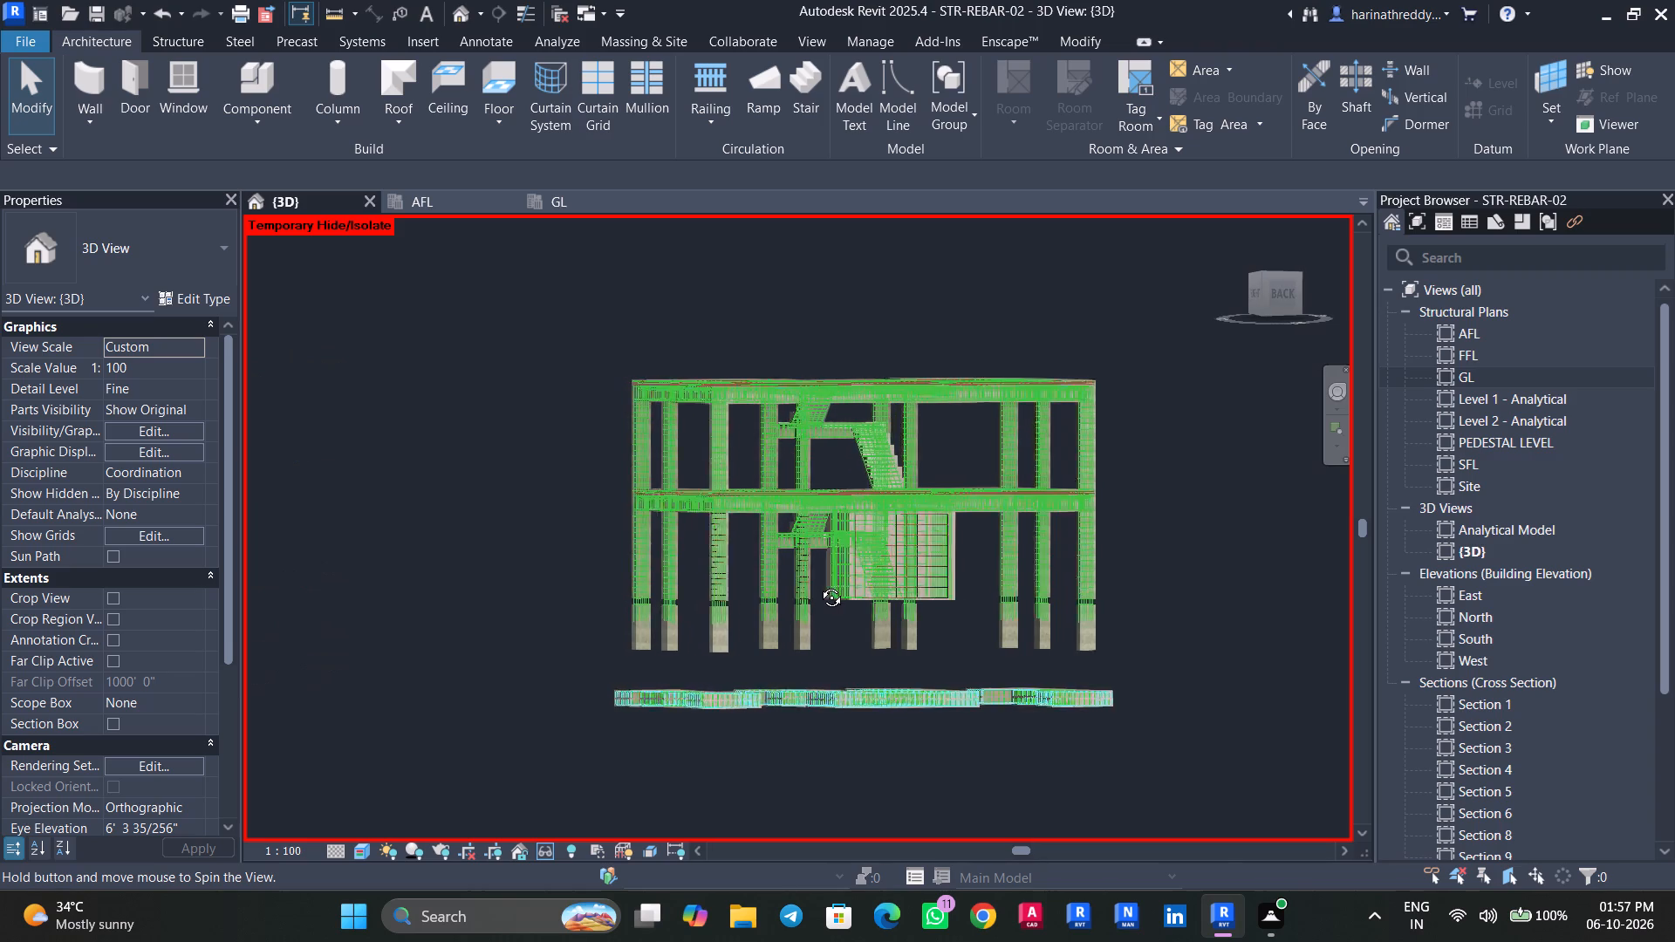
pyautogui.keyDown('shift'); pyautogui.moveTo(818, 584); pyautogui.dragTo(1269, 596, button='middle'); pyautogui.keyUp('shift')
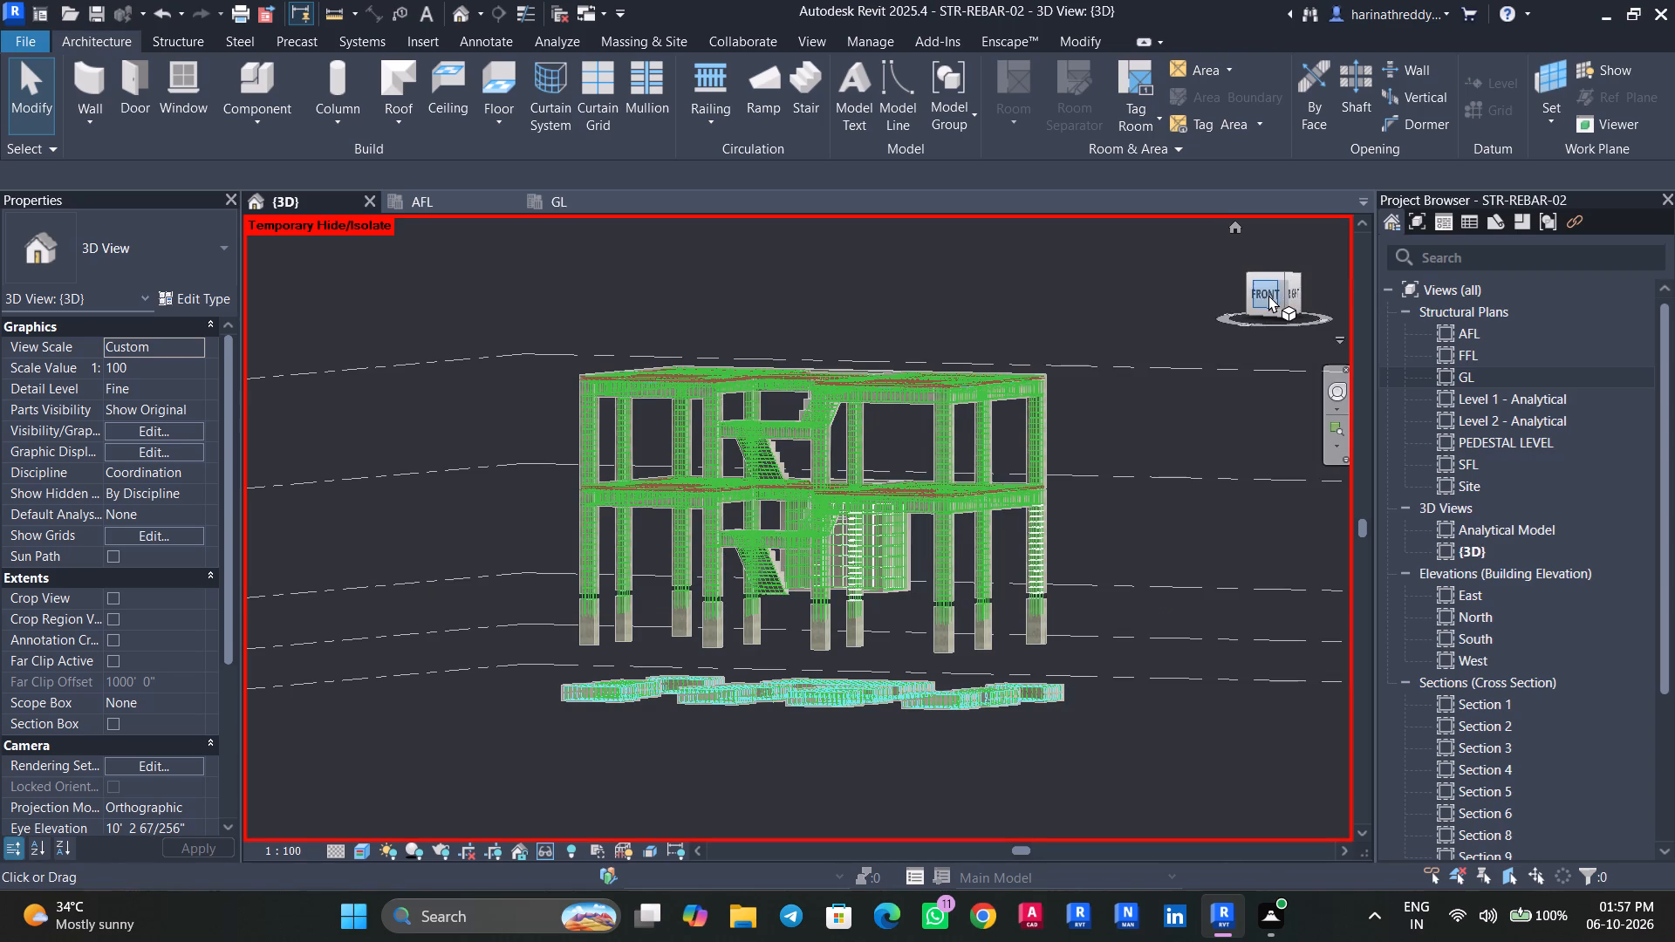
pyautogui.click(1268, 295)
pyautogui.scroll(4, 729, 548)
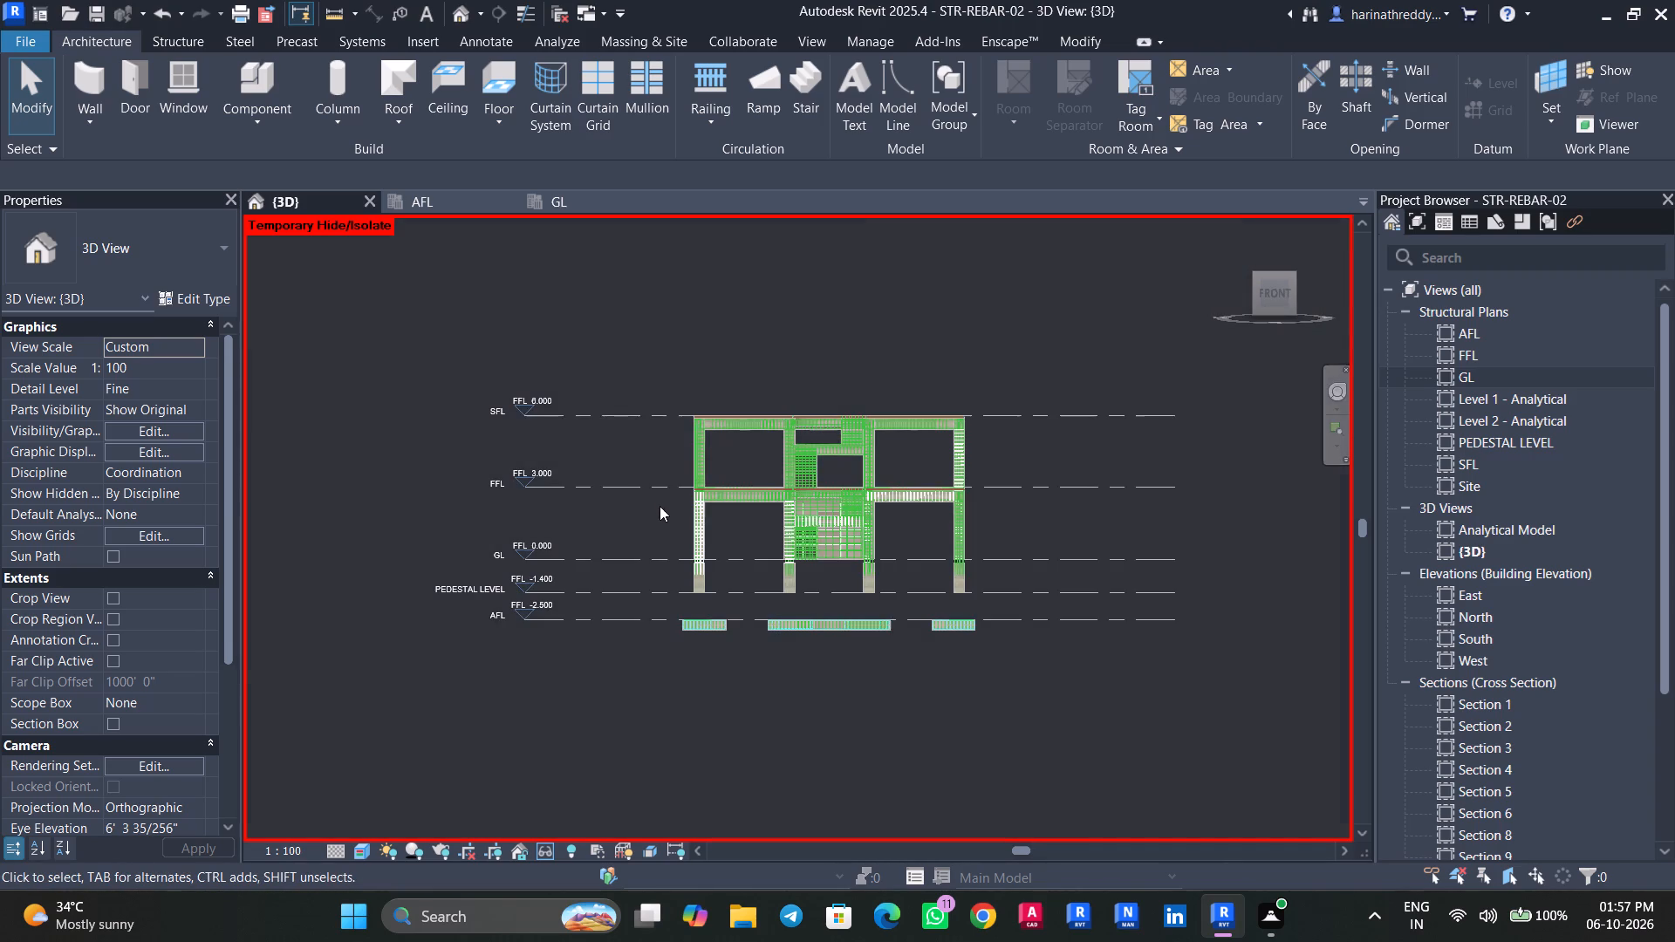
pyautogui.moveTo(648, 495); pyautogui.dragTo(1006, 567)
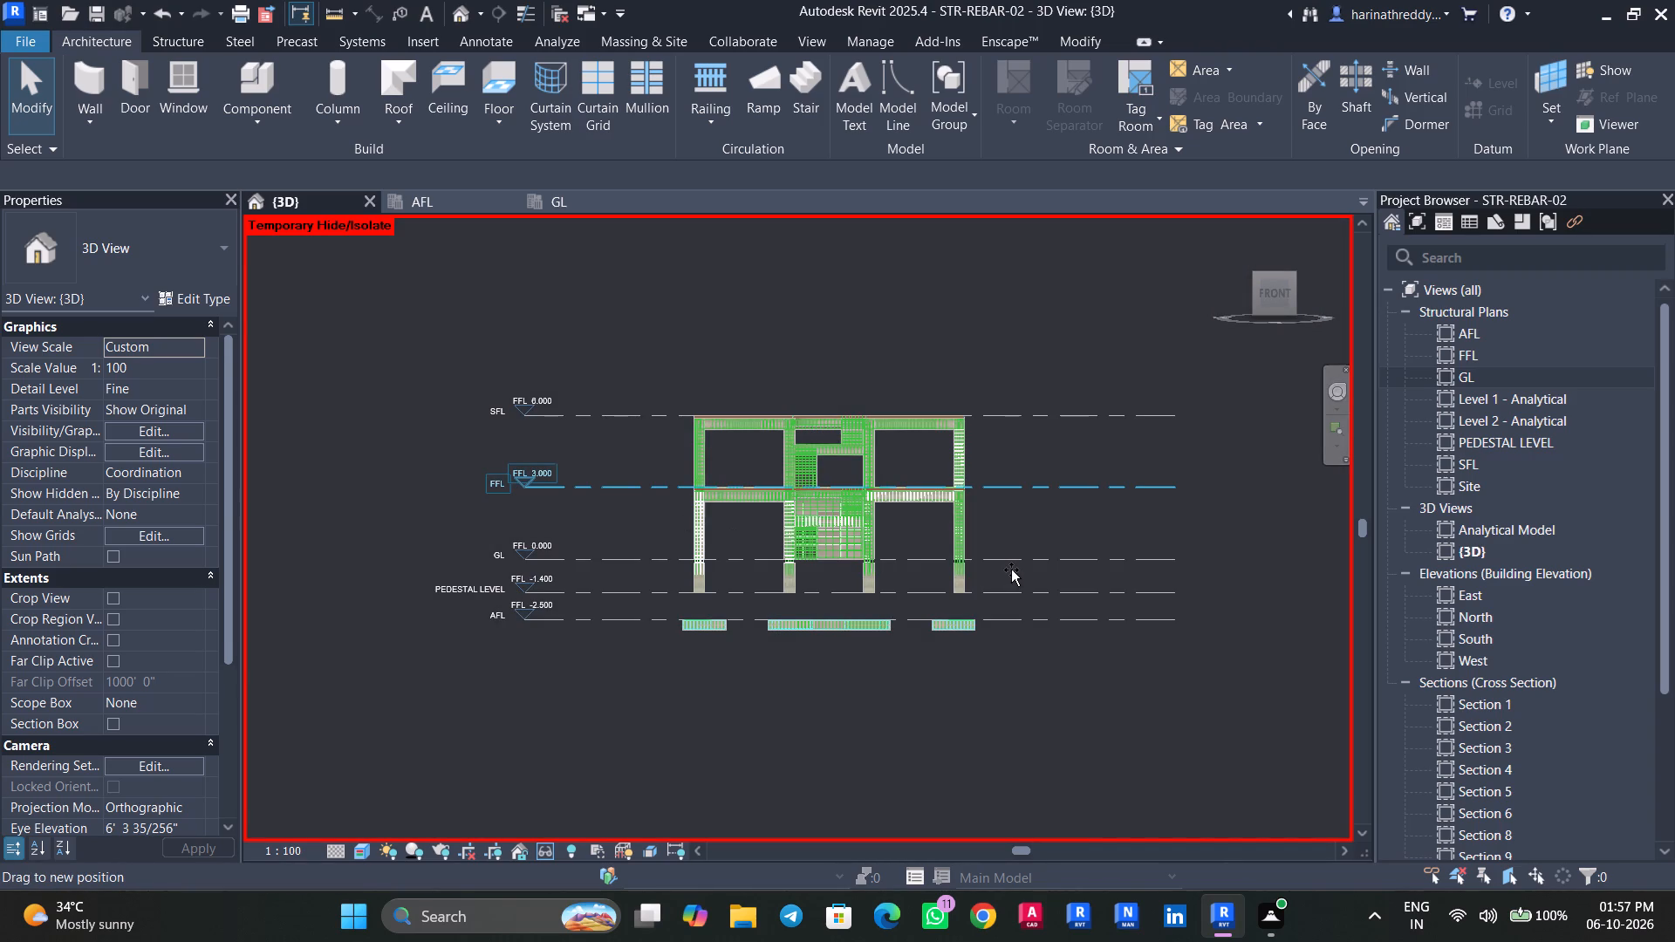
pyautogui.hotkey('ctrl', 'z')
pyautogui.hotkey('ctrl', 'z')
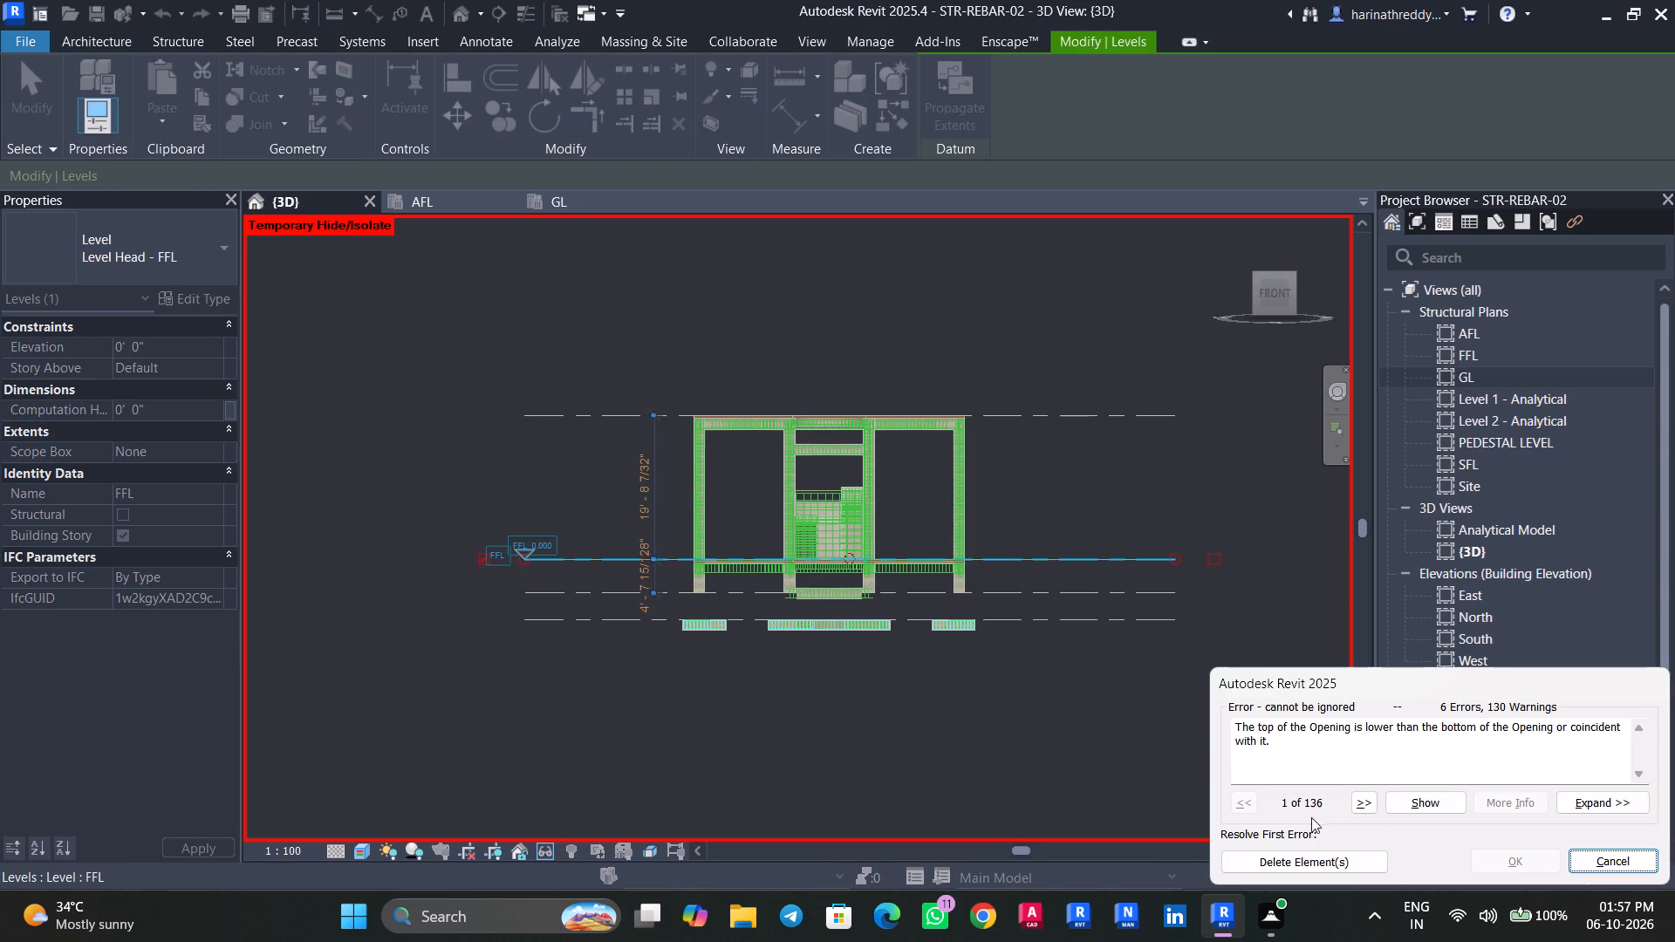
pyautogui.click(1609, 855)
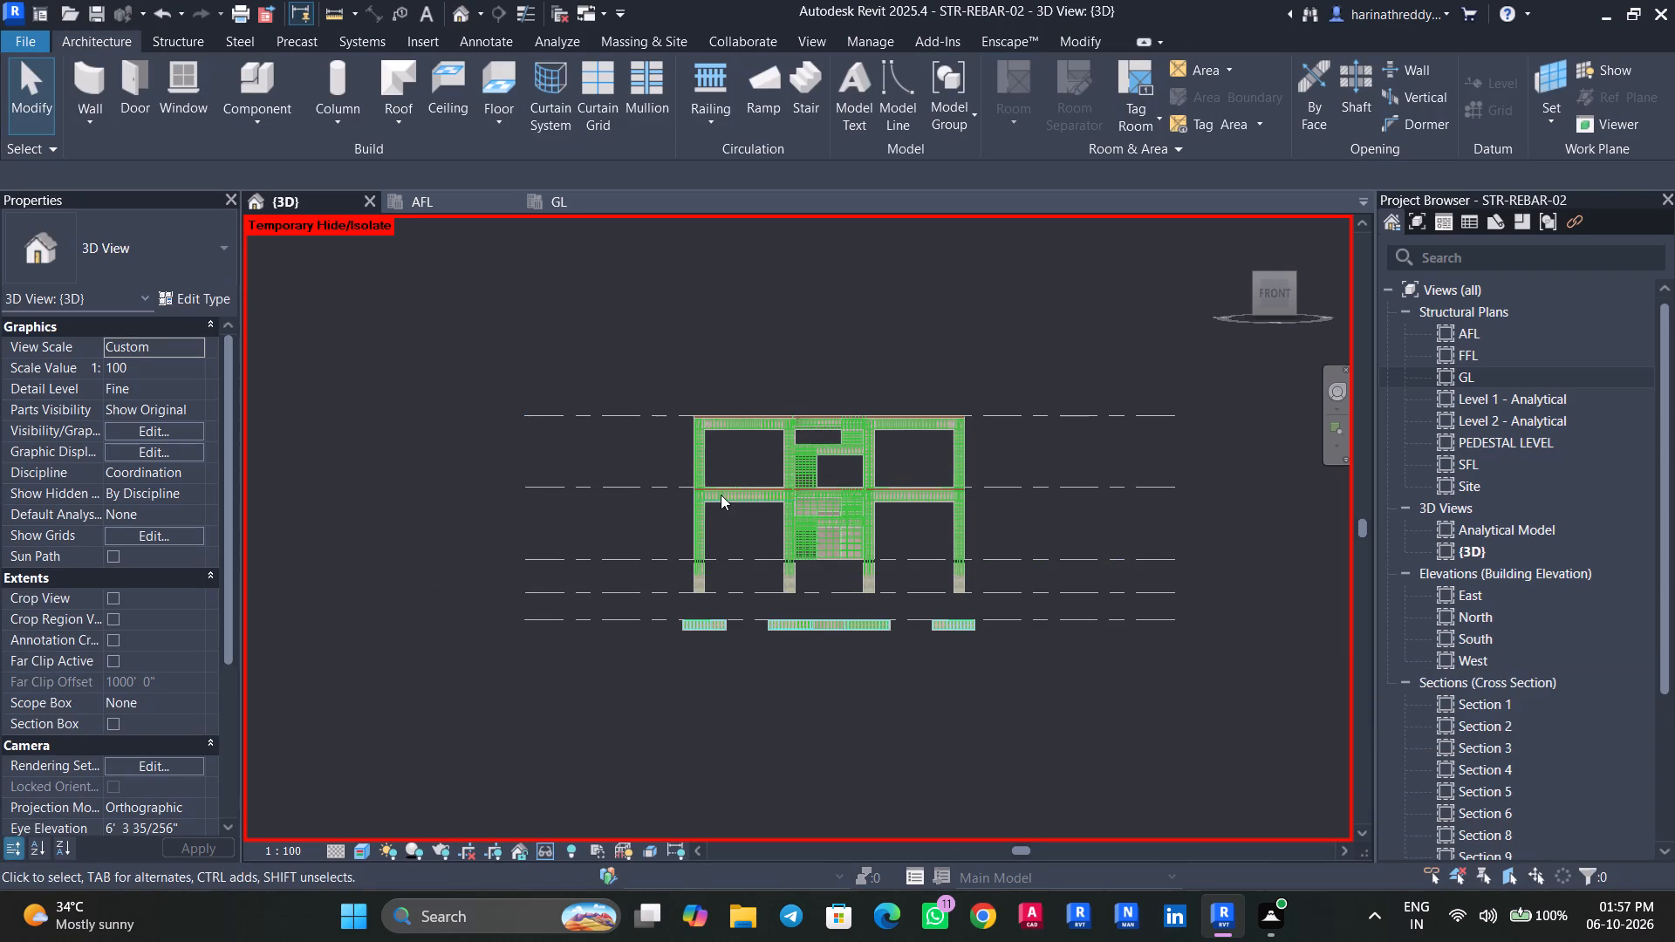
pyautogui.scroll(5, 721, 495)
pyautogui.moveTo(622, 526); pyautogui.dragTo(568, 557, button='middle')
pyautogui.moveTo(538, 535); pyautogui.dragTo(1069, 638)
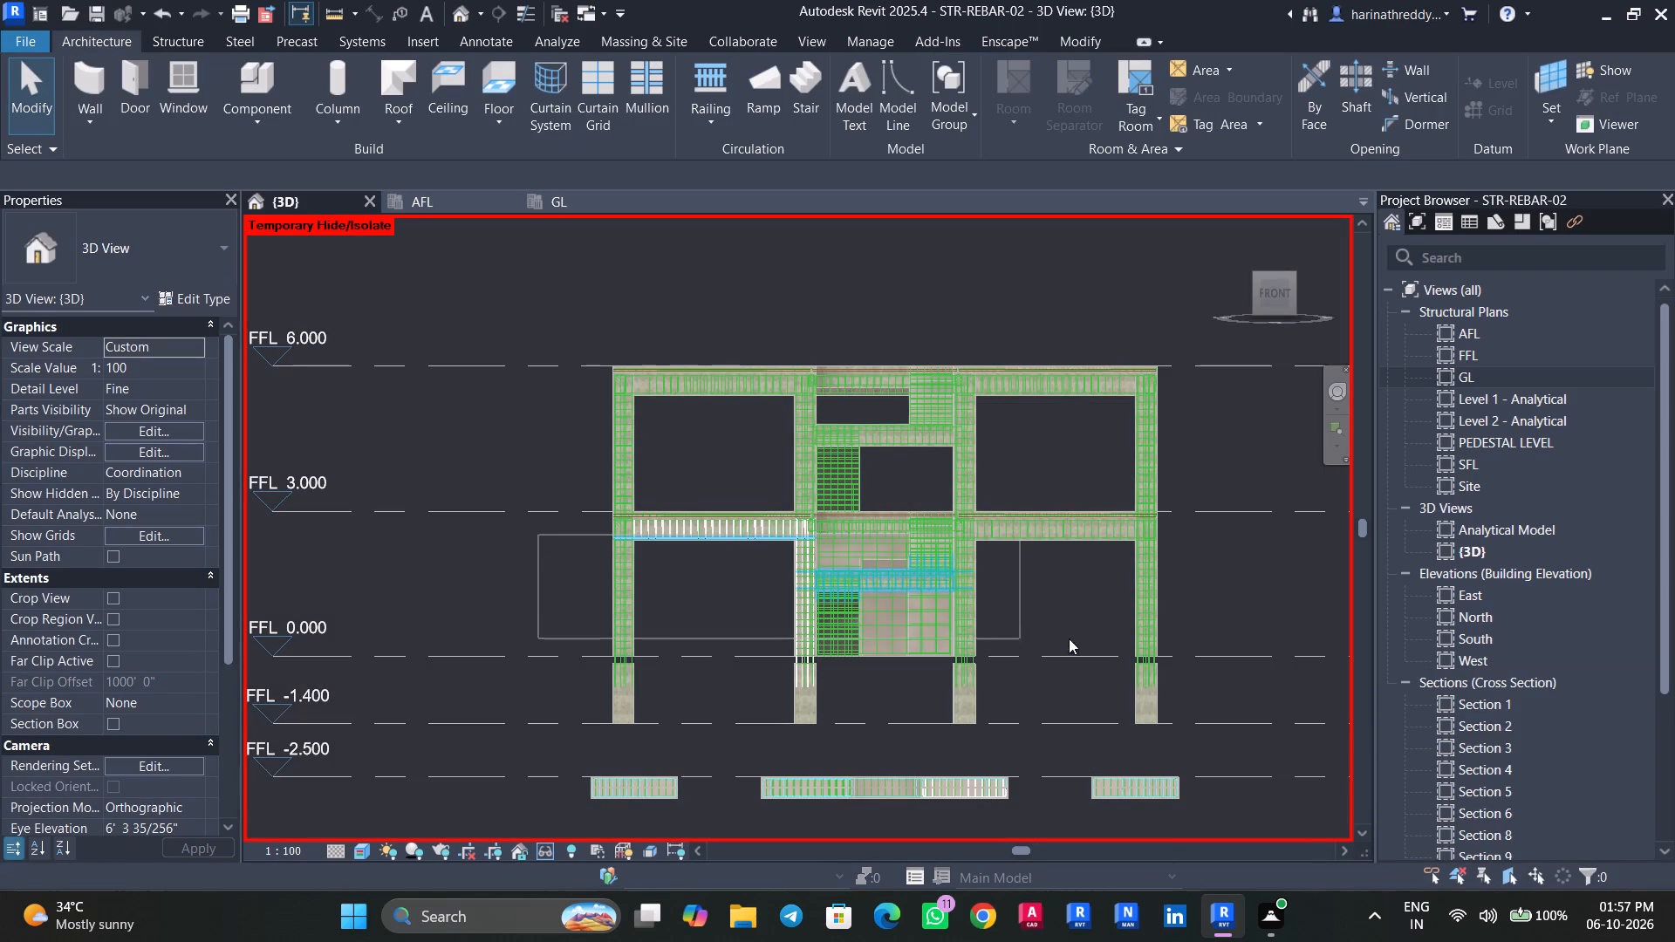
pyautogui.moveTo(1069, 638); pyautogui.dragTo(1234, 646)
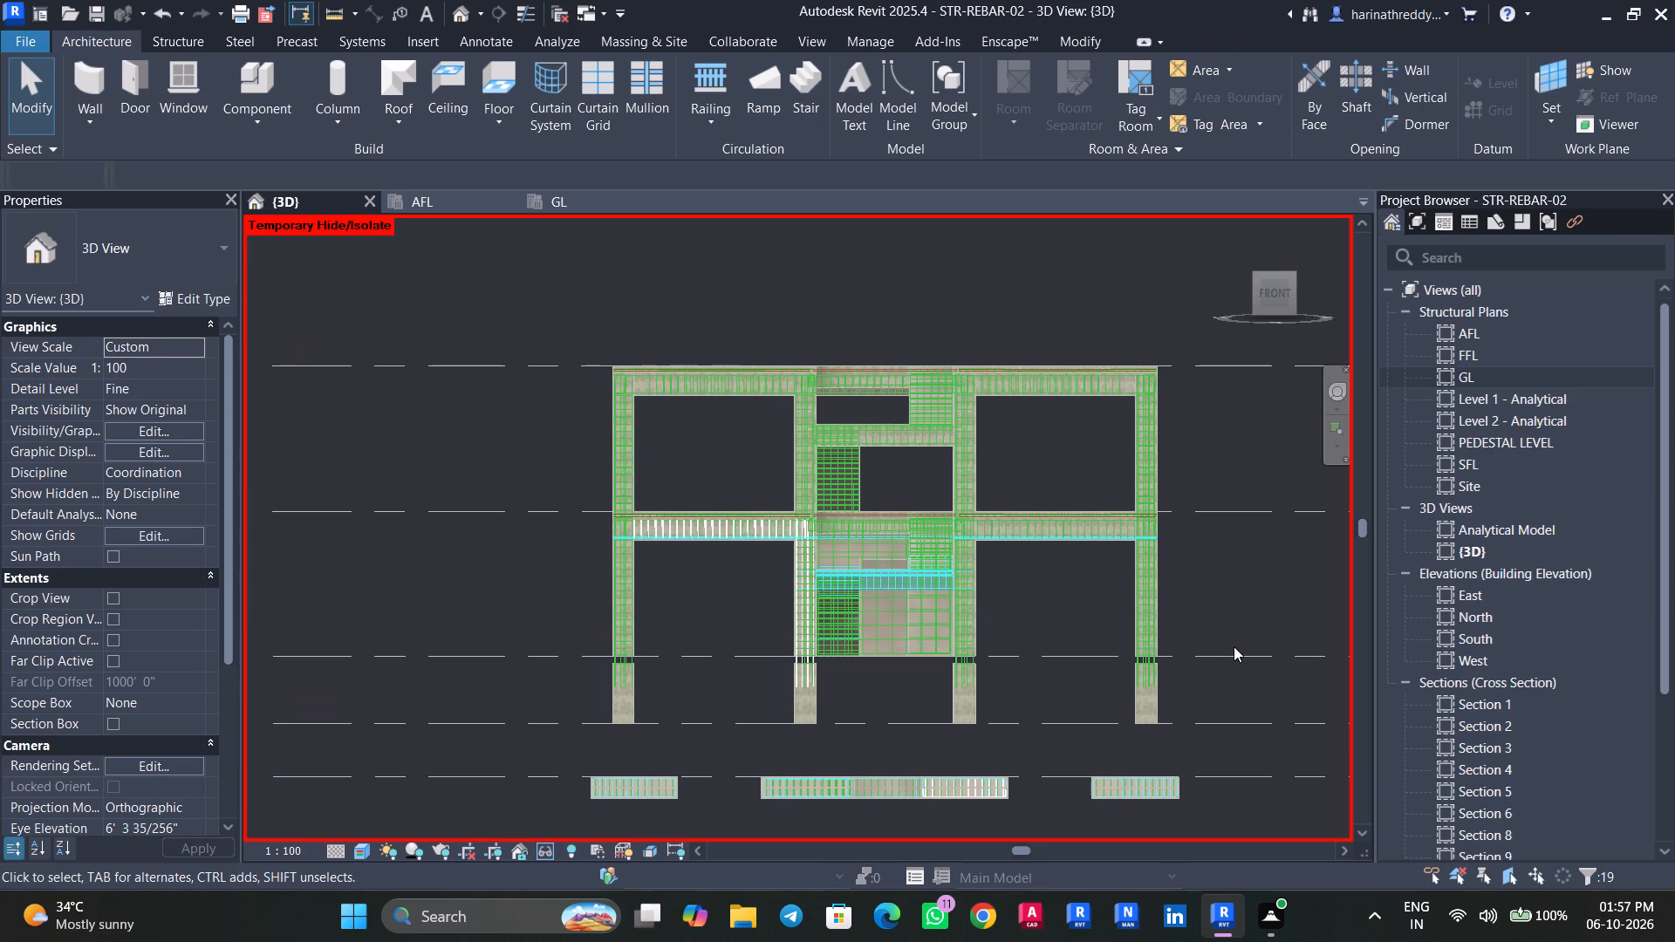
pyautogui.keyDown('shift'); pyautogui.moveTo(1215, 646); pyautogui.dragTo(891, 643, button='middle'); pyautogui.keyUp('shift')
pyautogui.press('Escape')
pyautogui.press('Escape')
# Copy the four RT enclosure walls based at GL and paste them aligned to levels FFL and SFL.
pyautogui.scroll(1, 955, 661)
pyautogui.scroll(-1, 955, 661)
pyautogui.scroll(12, 956, 660)
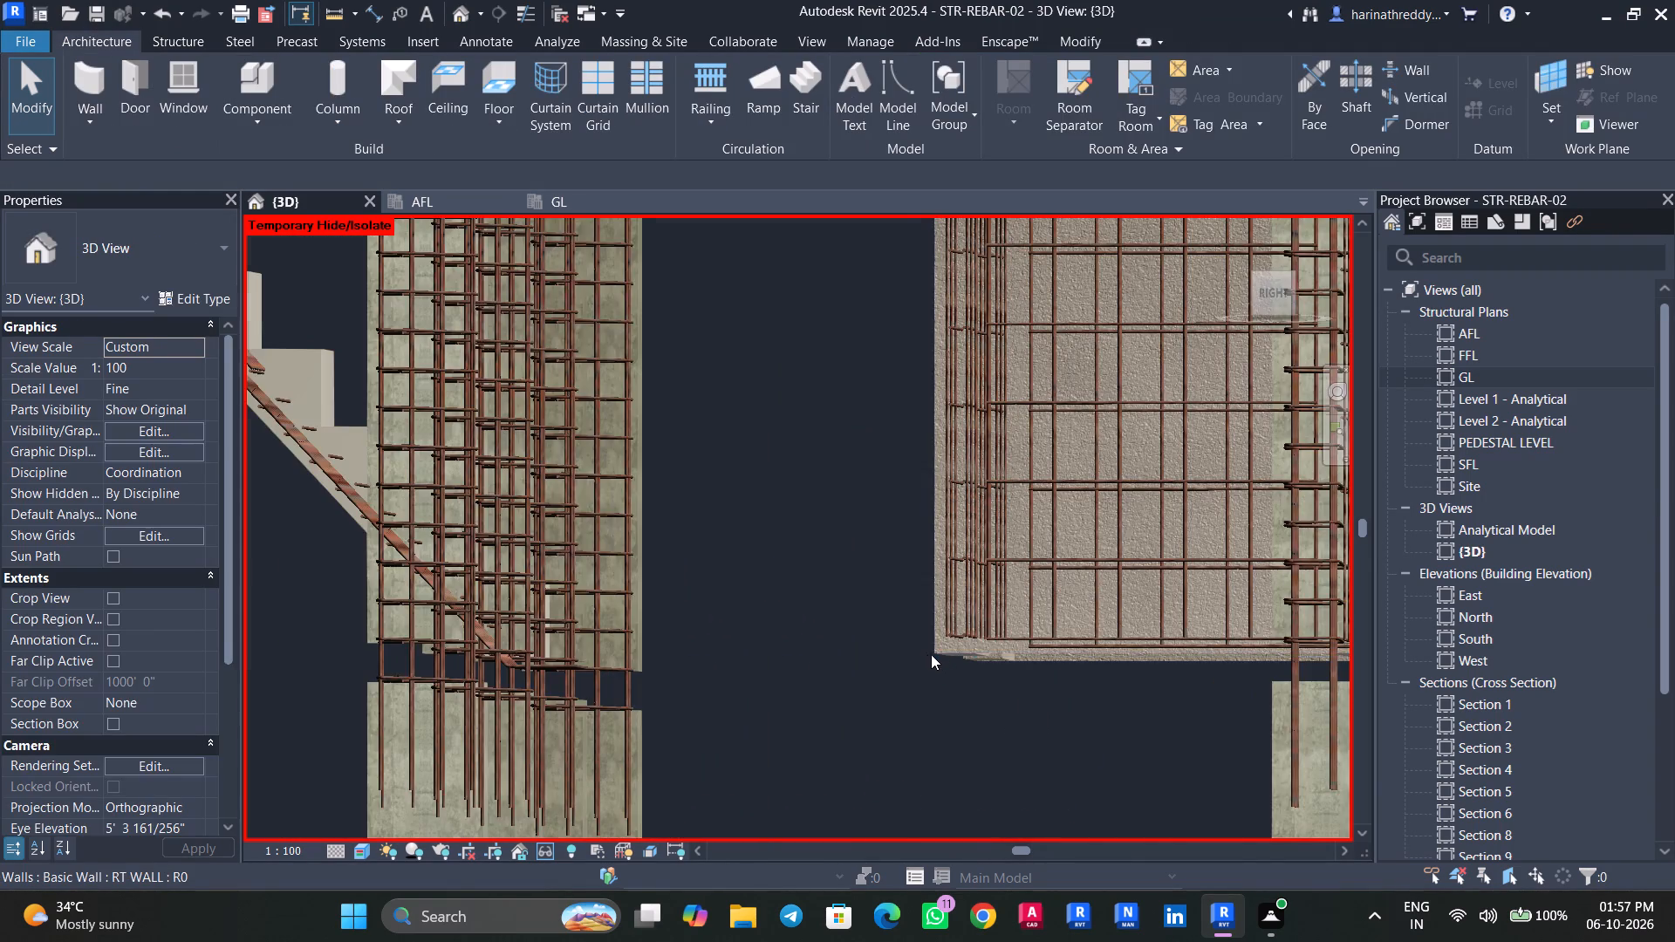
pyautogui.click(933, 652)
pyautogui.keyDown('shift'); pyautogui.moveTo(968, 725); pyautogui.dragTo(1043, 721, button='middle'); pyautogui.keyUp('shift')
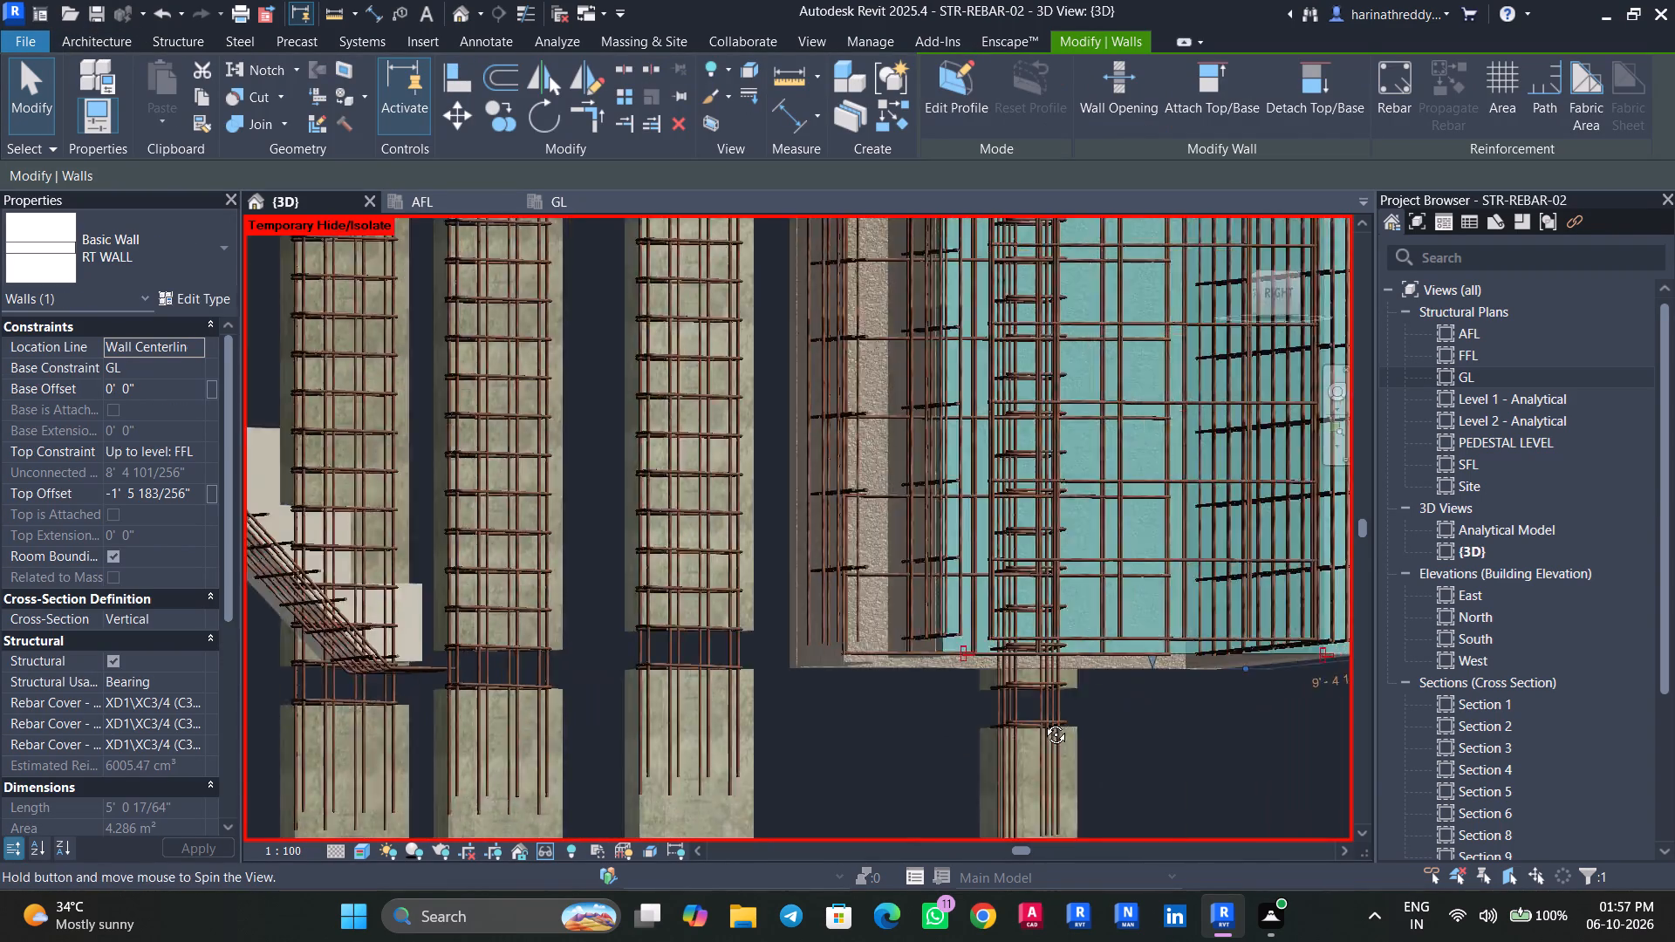
pyautogui.keyDown('shift'); pyautogui.moveTo(1043, 721); pyautogui.dragTo(1171, 691, button='middle'); pyautogui.keyUp('shift')
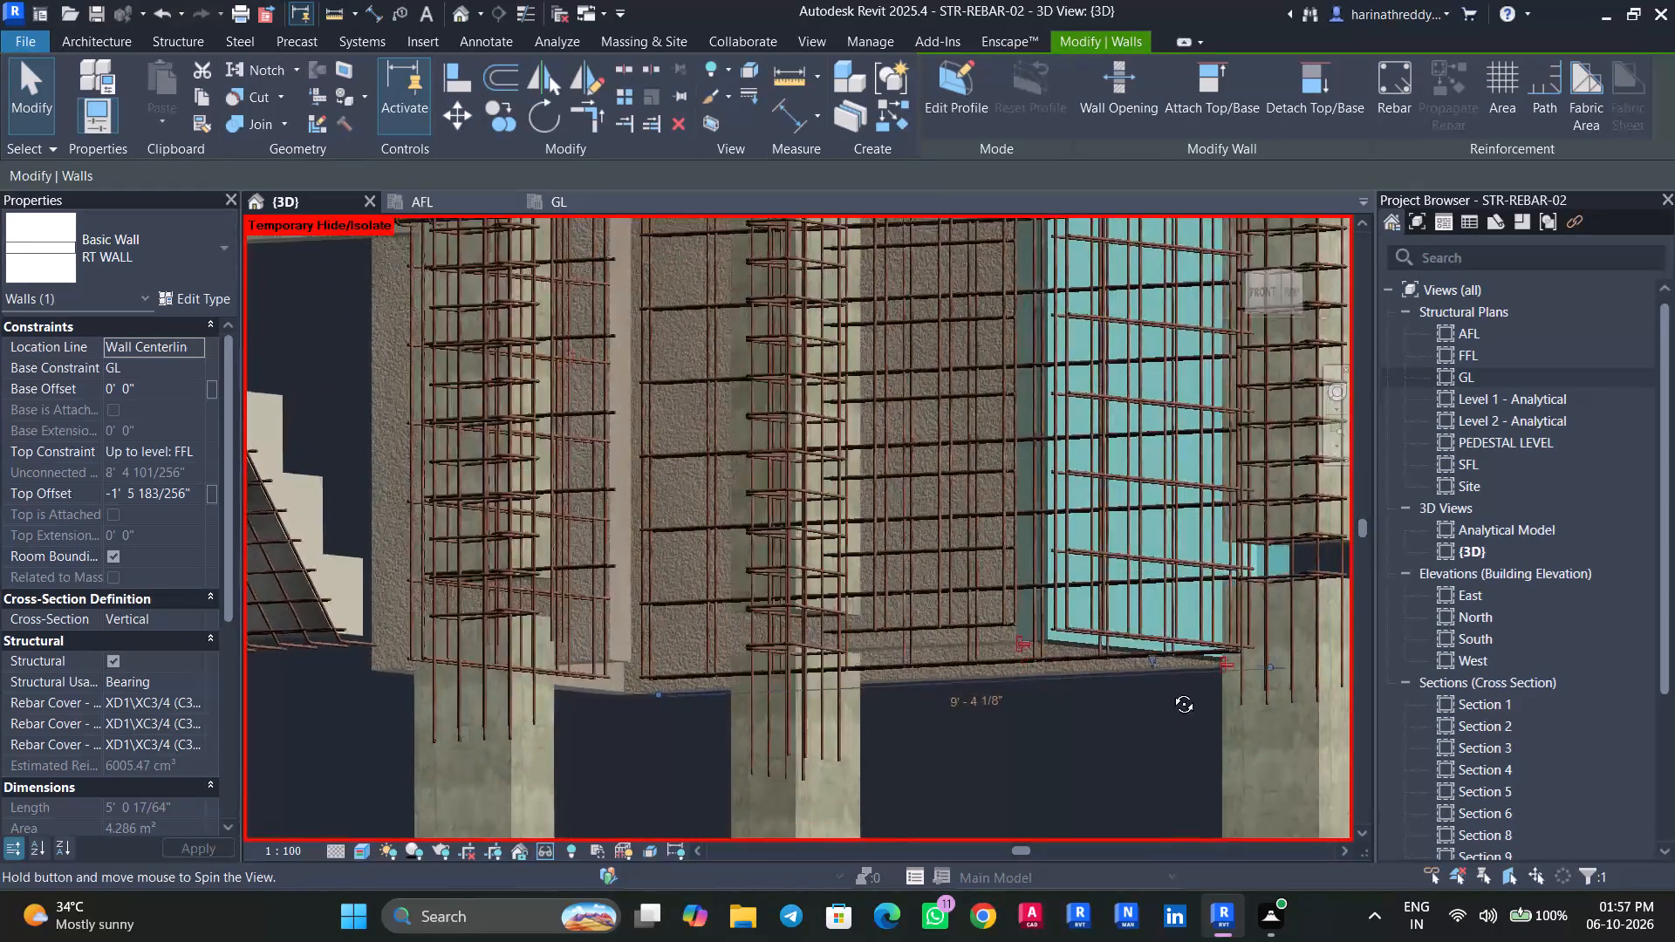
pyautogui.keyDown('shift'); pyautogui.moveTo(1171, 691); pyautogui.dragTo(966, 610, button='middle'); pyautogui.keyUp('shift')
pyautogui.scroll(3, 947, 722)
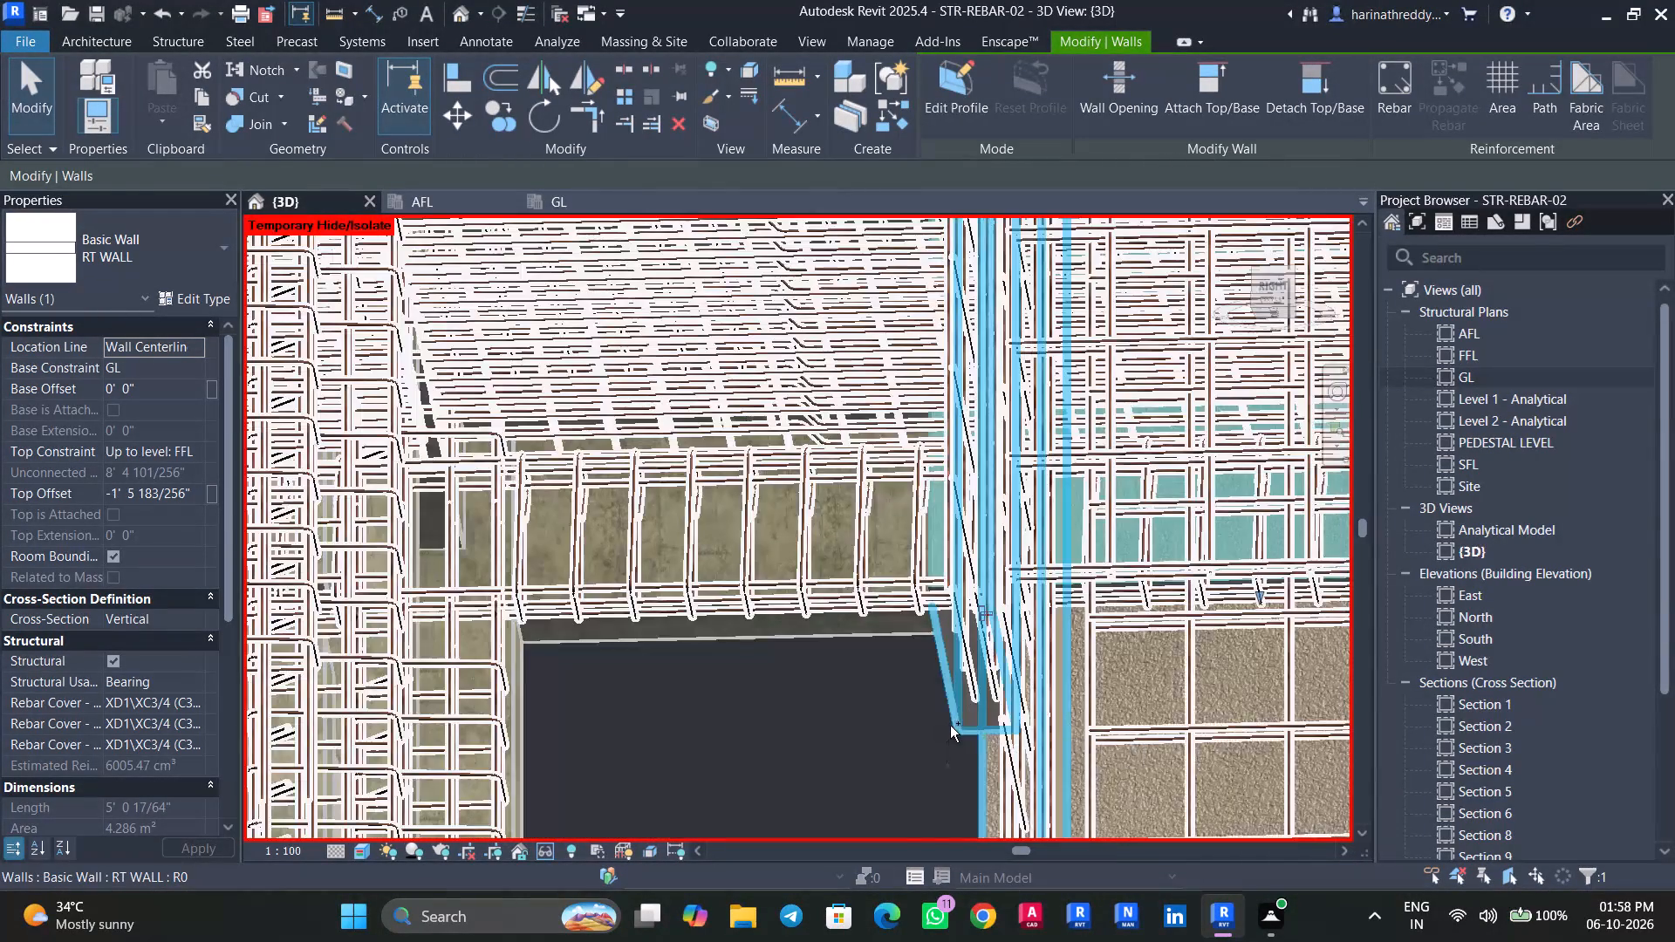
pyautogui.keyDown('ctrl'); pyautogui.click(950, 726); pyautogui.keyUp('ctrl')
pyautogui.keyDown('shift'); pyautogui.moveTo(912, 744); pyautogui.dragTo(776, 820, button='middle'); pyautogui.keyUp('shift')
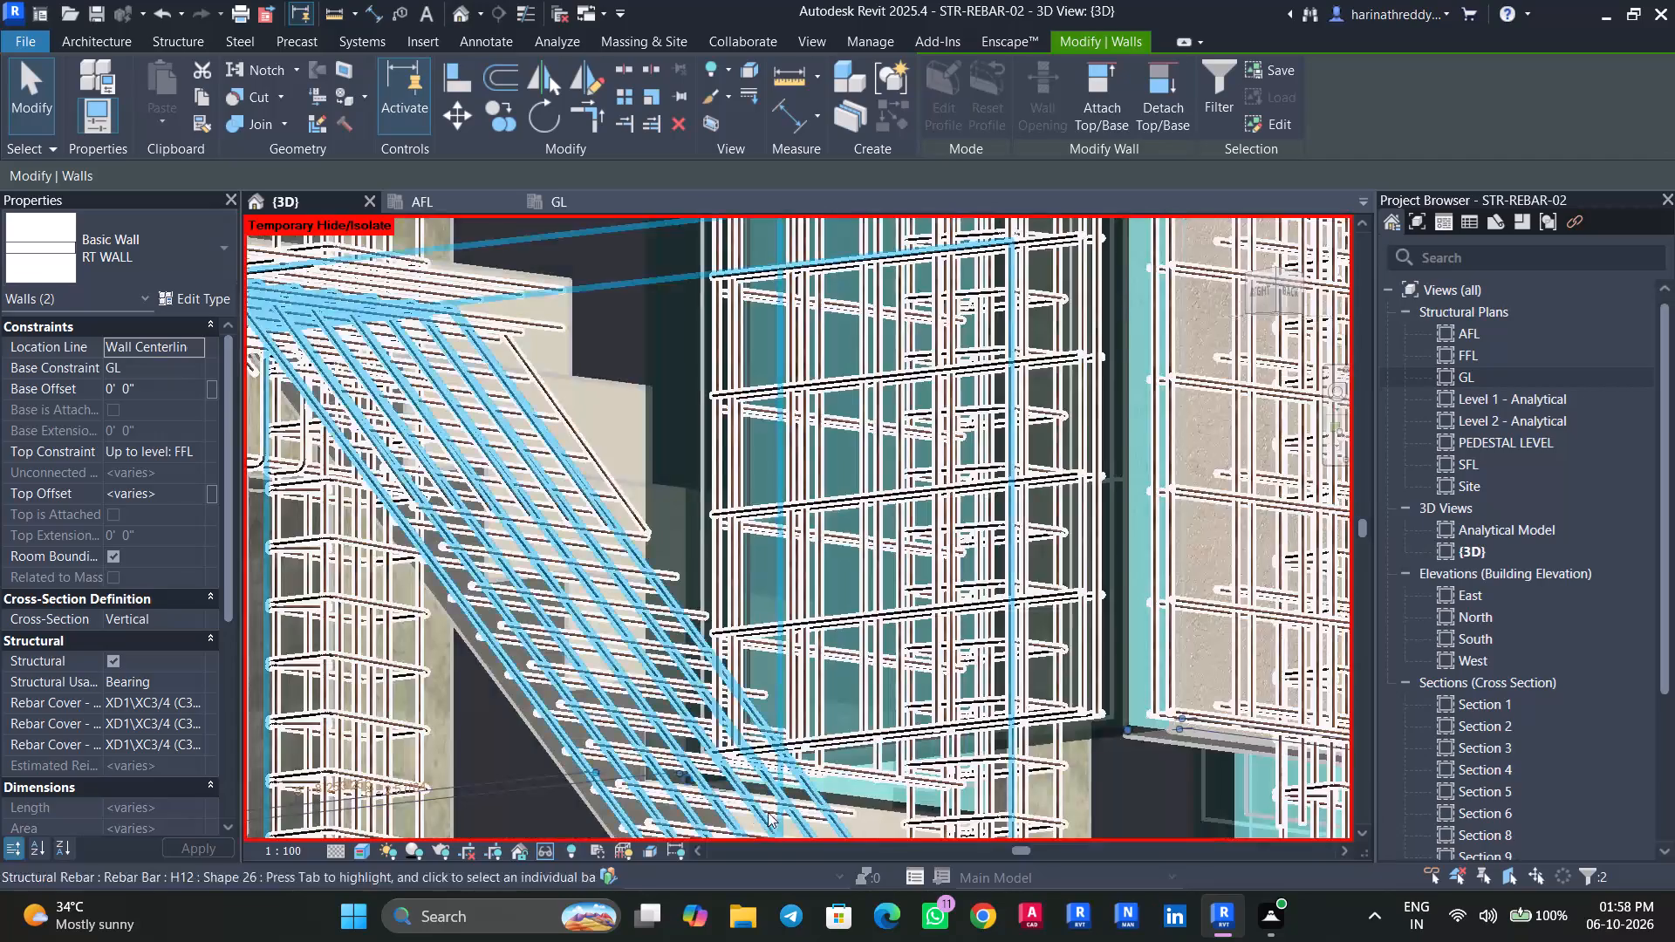
pyautogui.moveTo(770, 815); pyautogui.dragTo(386, 617, button='middle')
pyautogui.scroll(3, 833, 554)
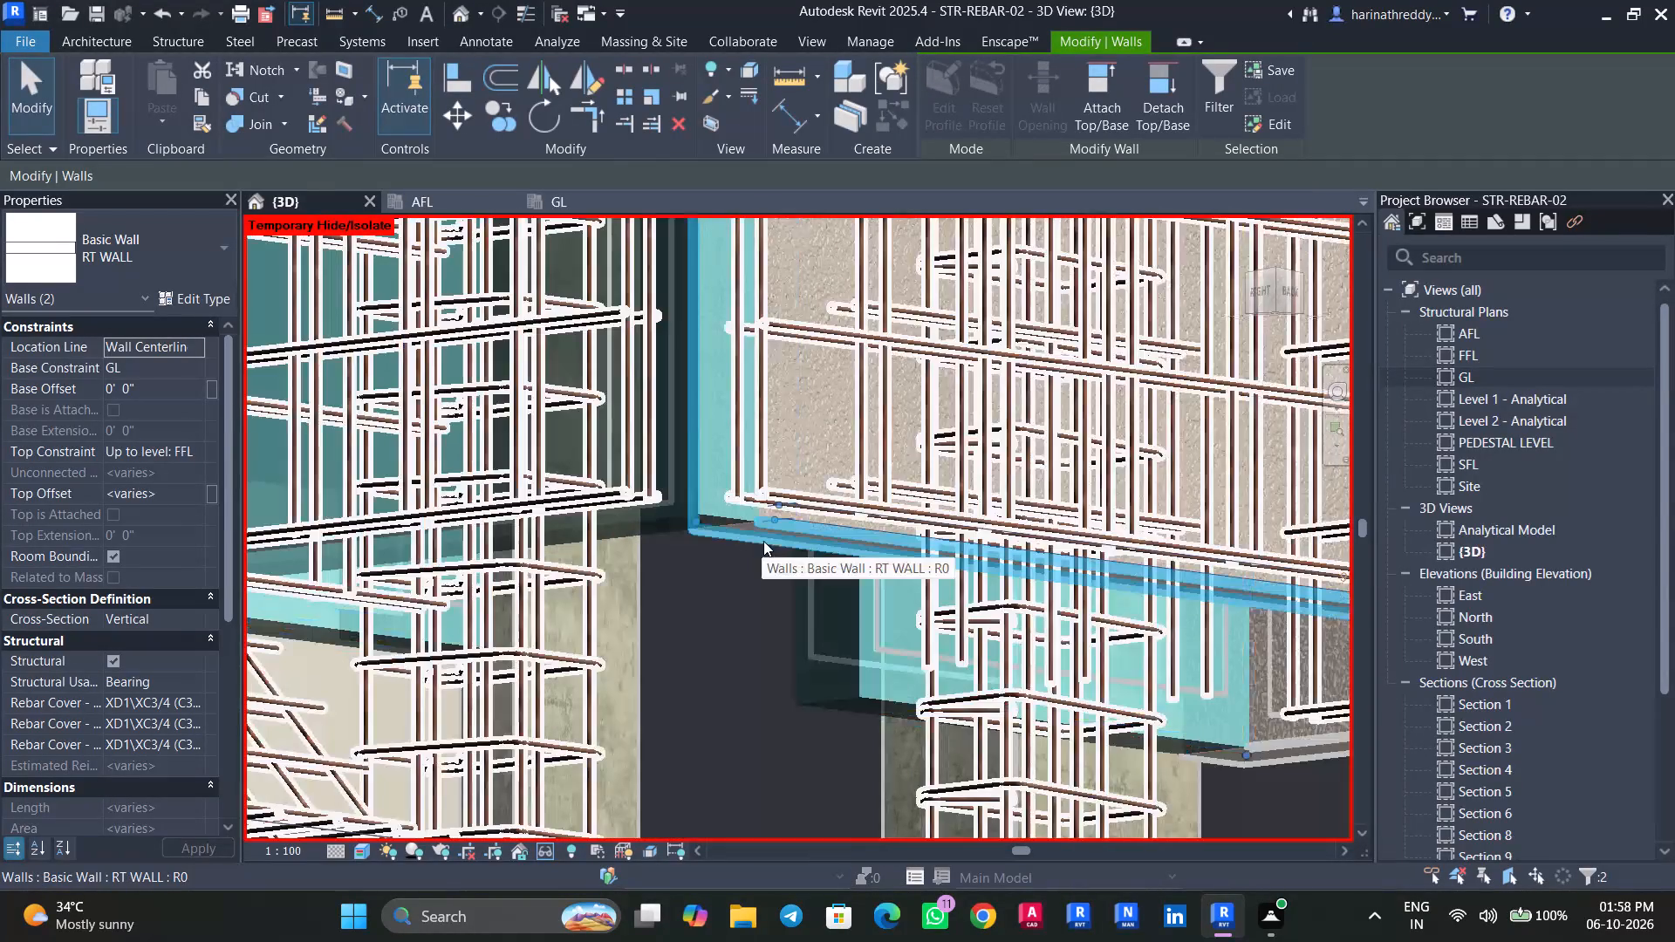
pyautogui.keyDown('ctrl'); pyautogui.click(763, 541); pyautogui.keyUp('ctrl')
pyautogui.keyDown('shift'); pyautogui.moveTo(775, 641); pyautogui.dragTo(438, 562, button='middle'); pyautogui.keyUp('shift')
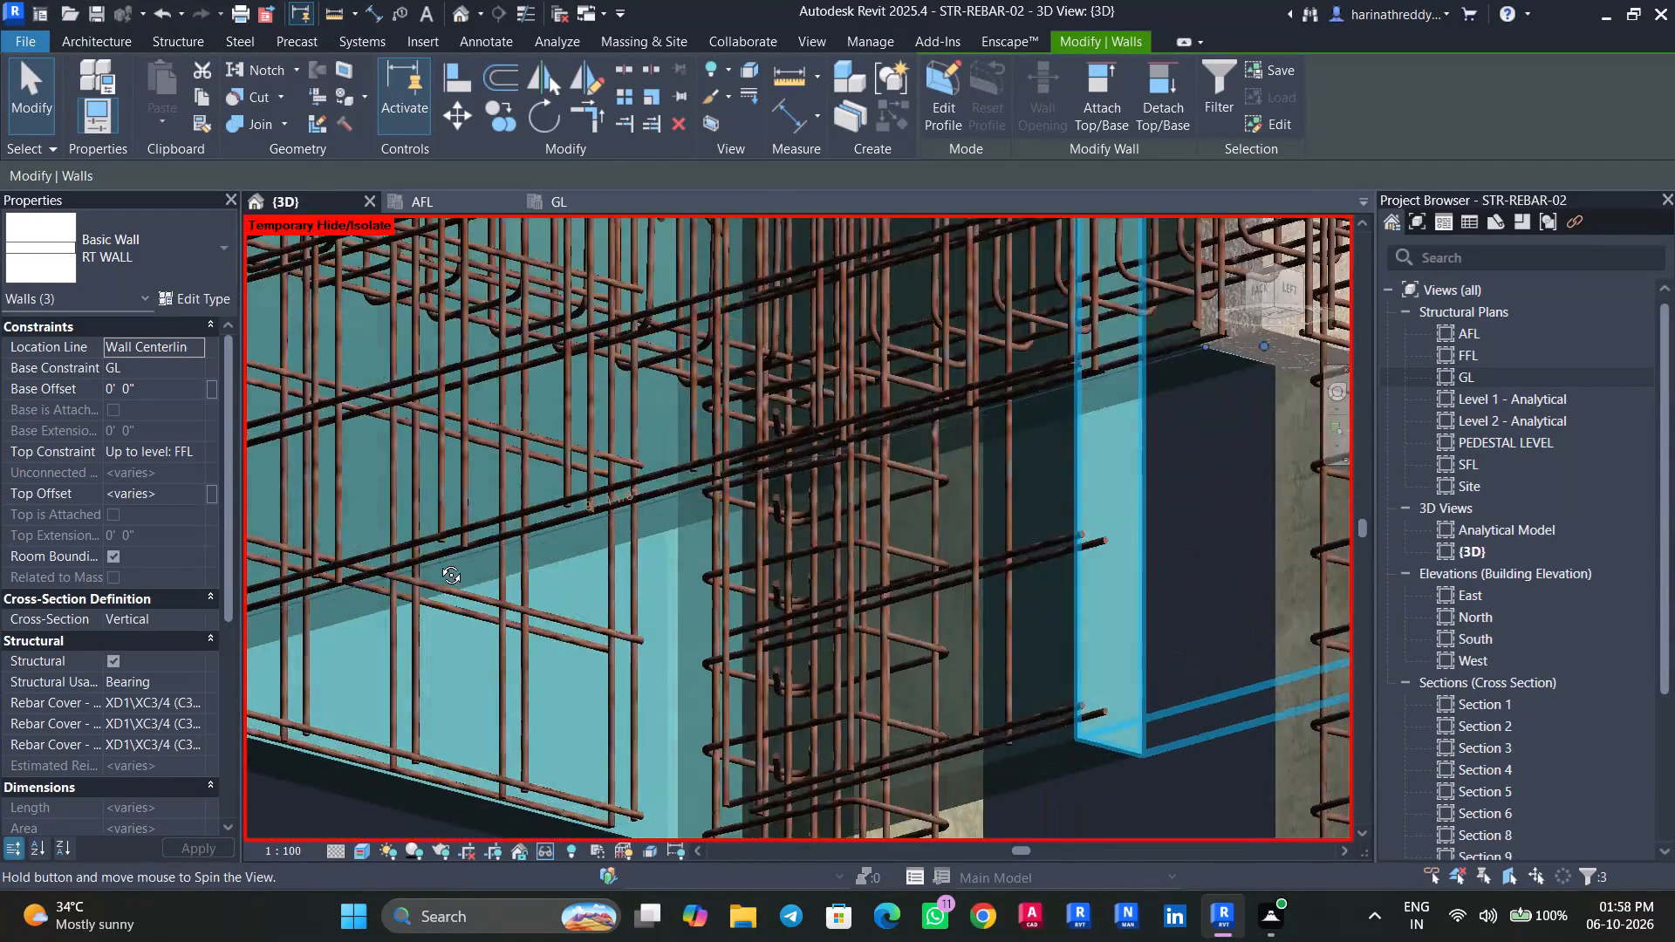
pyautogui.keyDown('shift'); pyautogui.moveTo(438, 562); pyautogui.dragTo(418, 696, button='middle'); pyautogui.keyUp('shift')
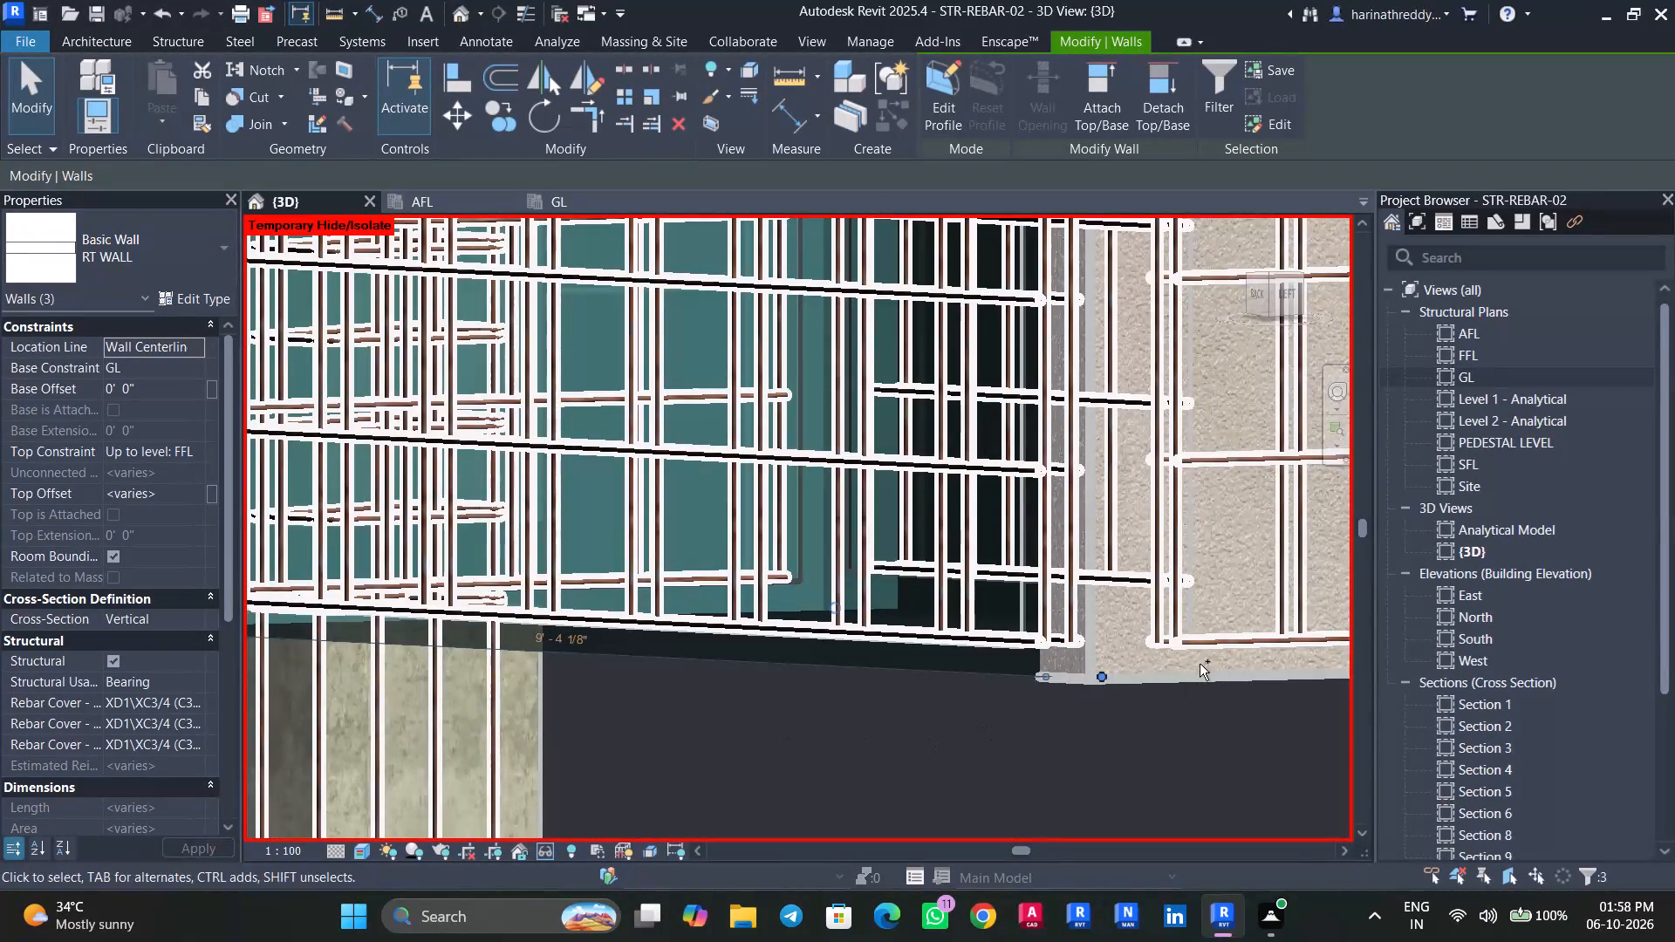
pyautogui.keyDown('ctrl'); pyautogui.click(1186, 673); pyautogui.keyUp('ctrl')
pyautogui.keyDown('shift'); pyautogui.moveTo(1173, 715); pyautogui.dragTo(796, 754, button='middle'); pyautogui.keyUp('shift')
pyautogui.scroll(-4, 795, 753)
pyautogui.keyDown('shift'); pyautogui.moveTo(1034, 750); pyautogui.dragTo(957, 747, button='middle'); pyautogui.keyUp('shift')
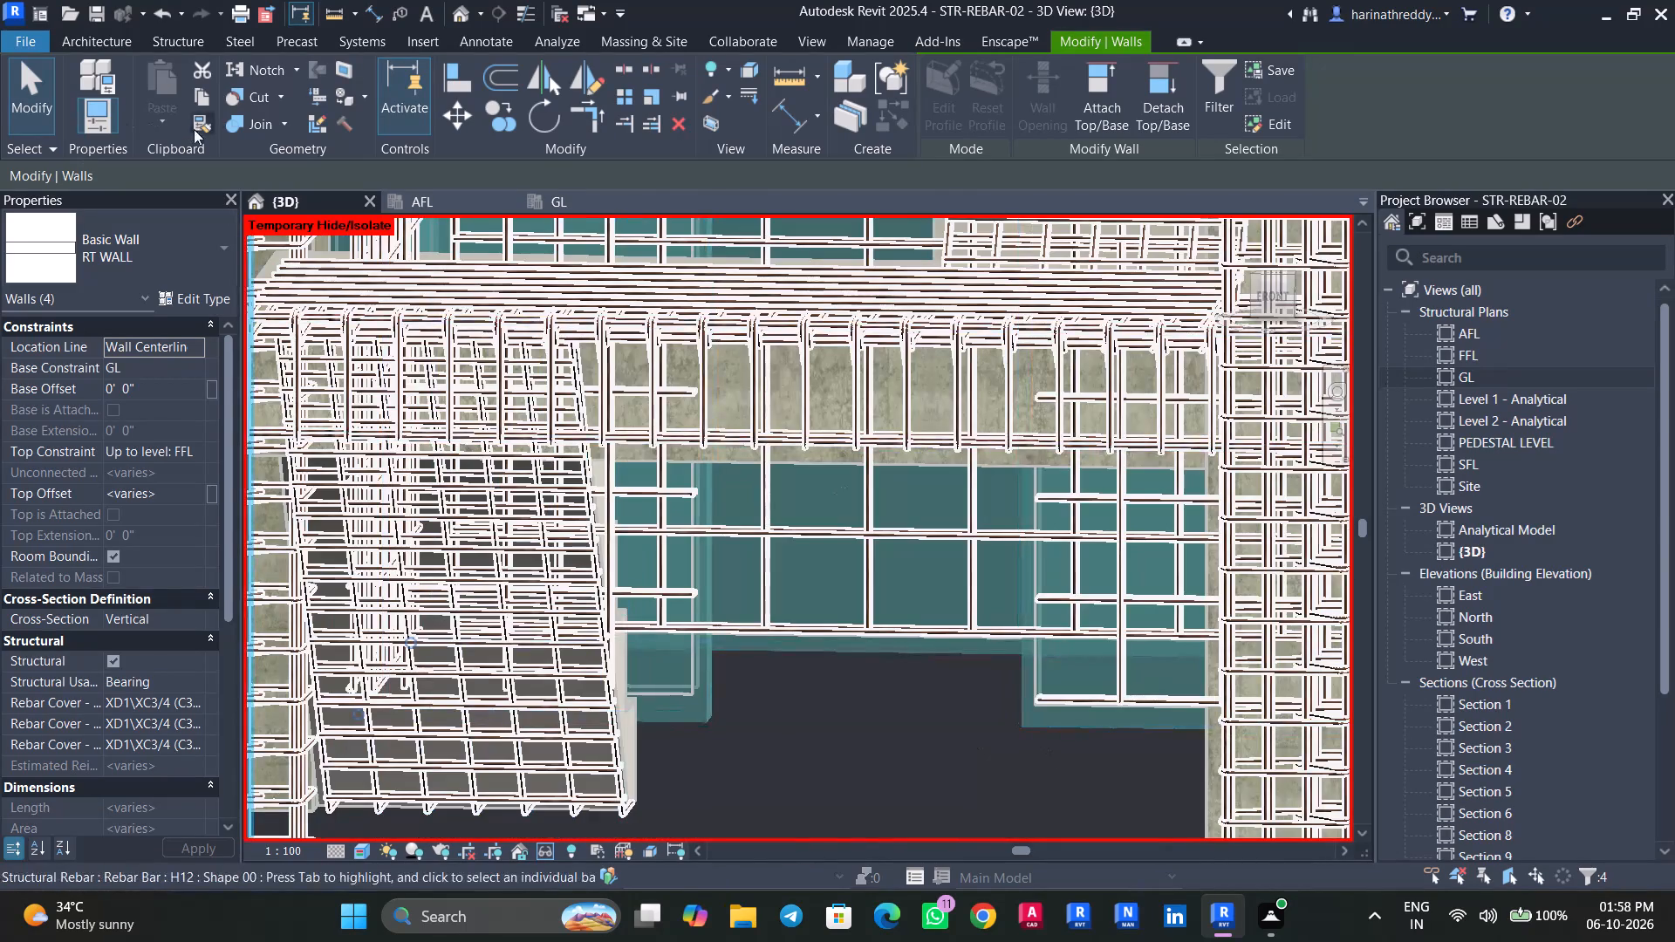
pyautogui.tripleClick(200, 99)
pyautogui.click(163, 127)
pyautogui.click(195, 209)
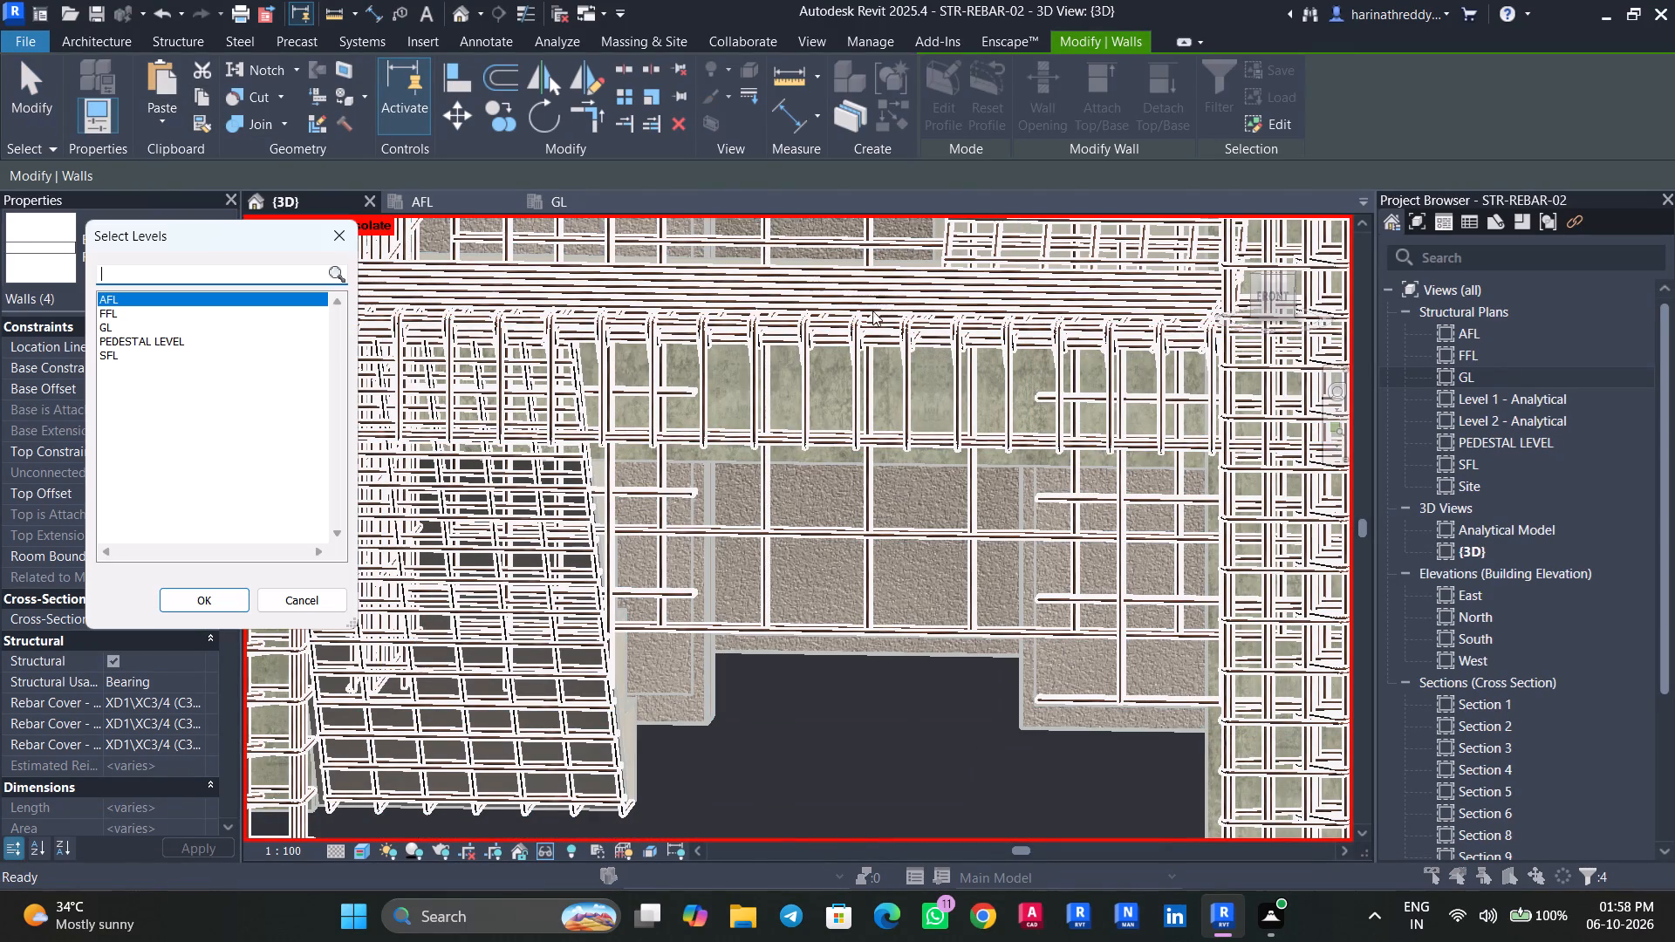
pyautogui.click(118, 314)
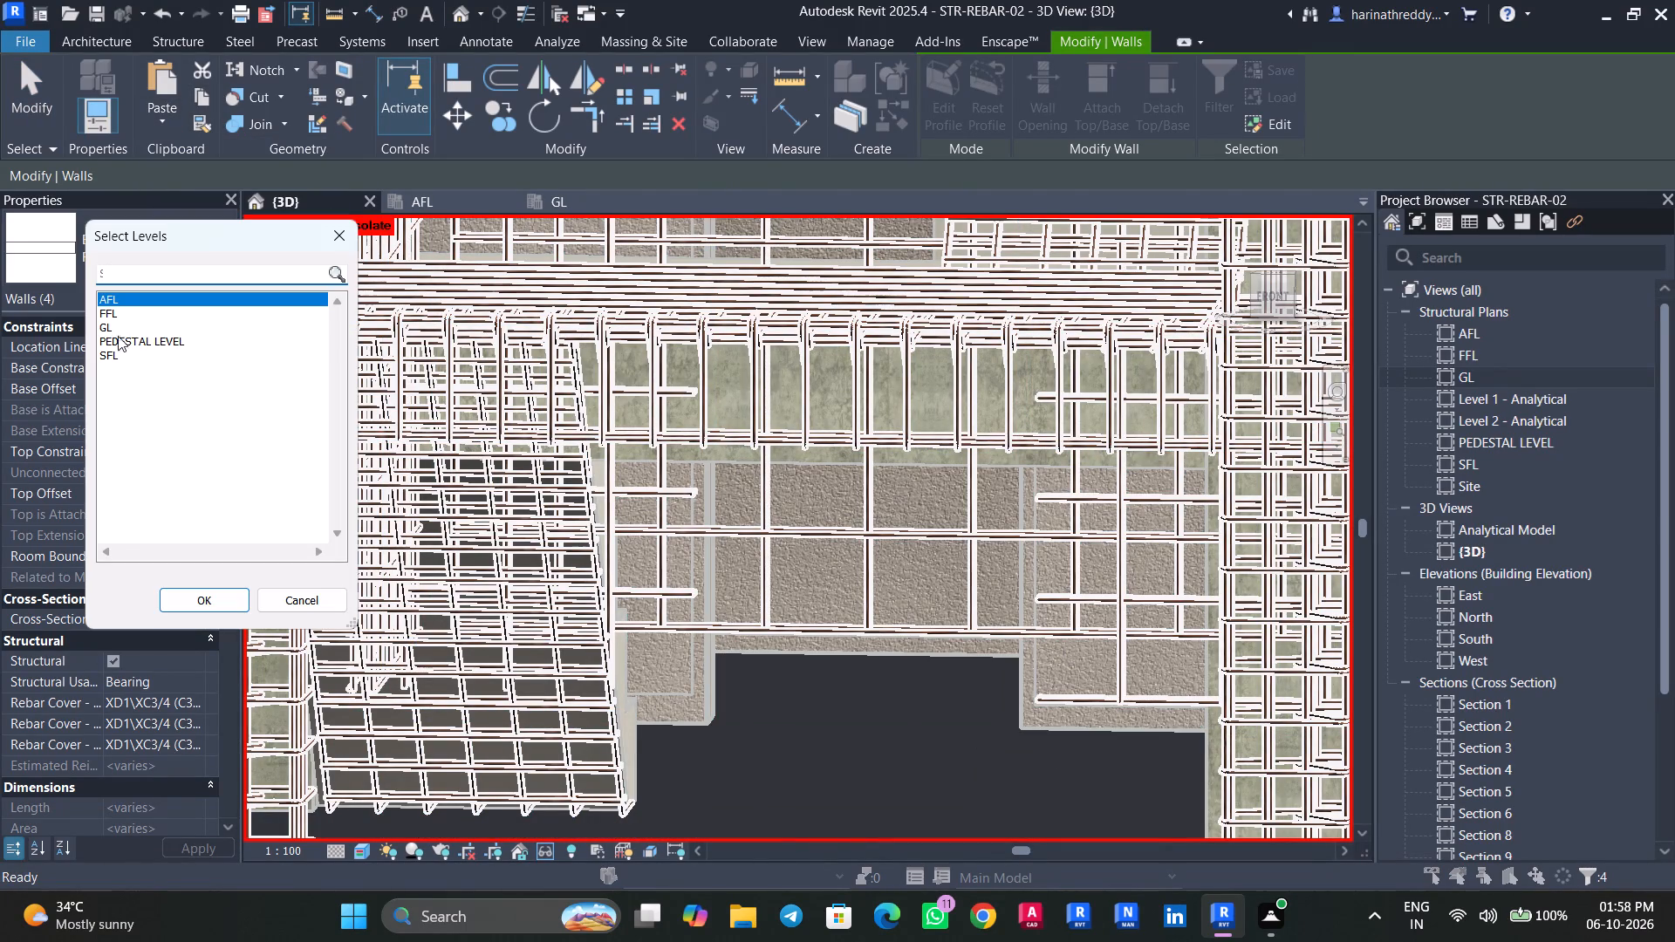
pyautogui.keyDown('ctrl'); pyautogui.click(122, 352); pyautogui.keyUp('ctrl')
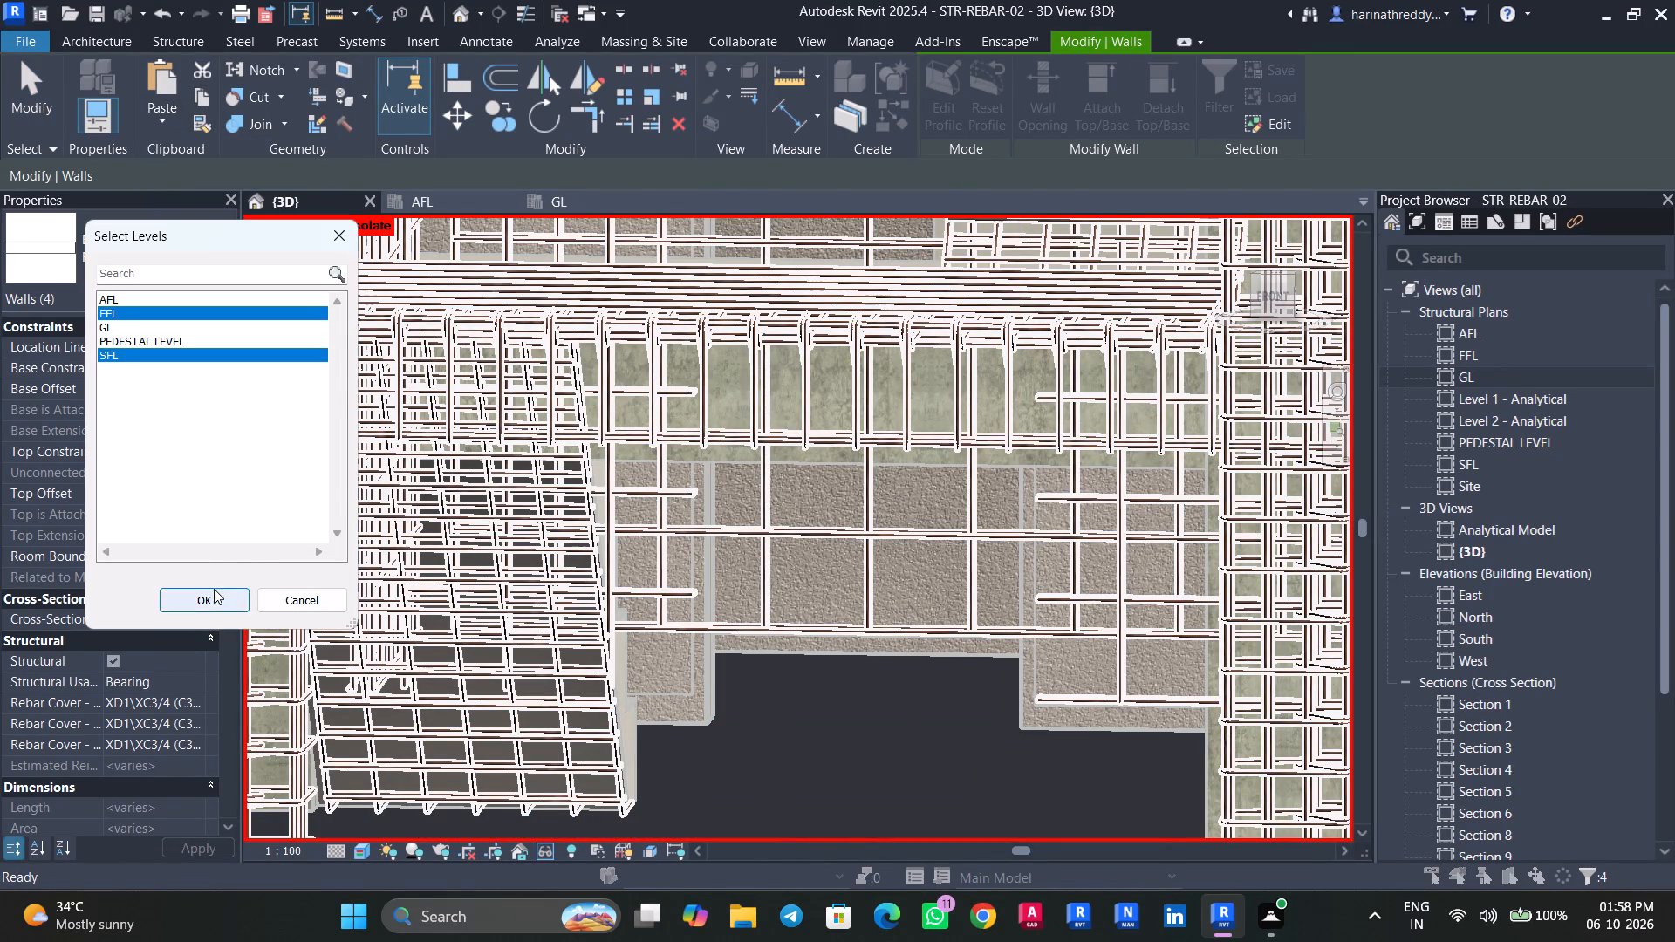
pyautogui.click(215, 590)
# Examine the pasted RT walls and their reinforcement above the roof slab from several angles, then clear the selection.
pyautogui.scroll(-4, 767, 629)
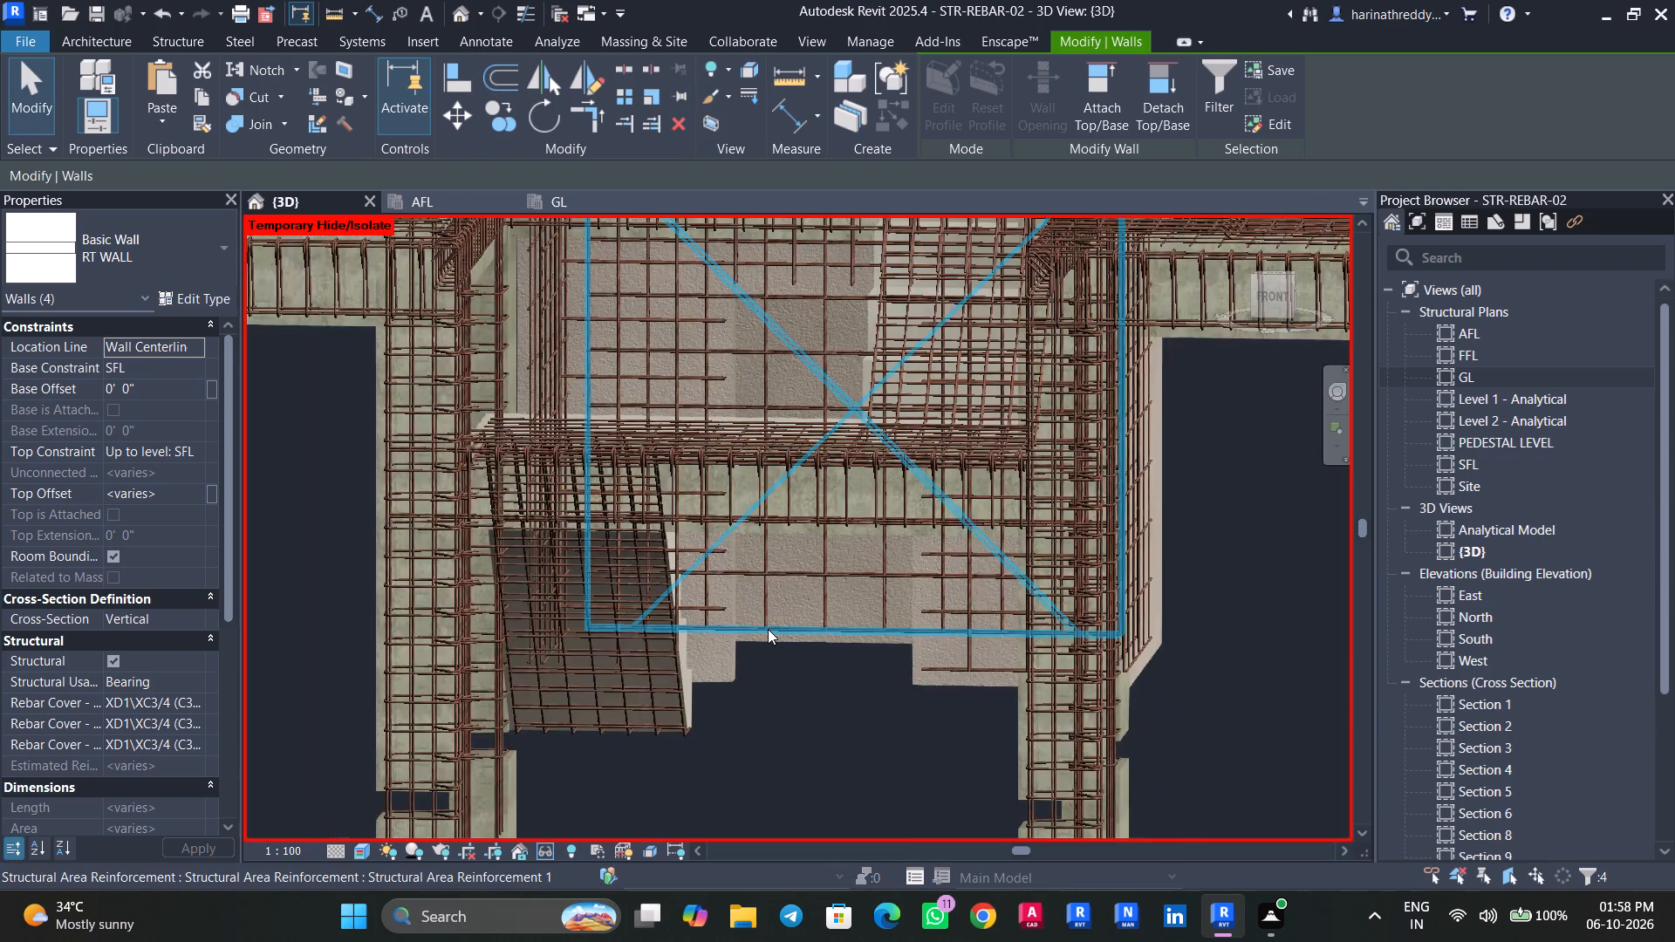
pyautogui.scroll(-7, 768, 629)
pyautogui.scroll(1, 769, 629)
pyautogui.scroll(-8, 769, 629)
pyautogui.keyDown('shift'); pyautogui.moveTo(1050, 560); pyautogui.dragTo(817, 671, button='middle'); pyautogui.keyUp('shift')
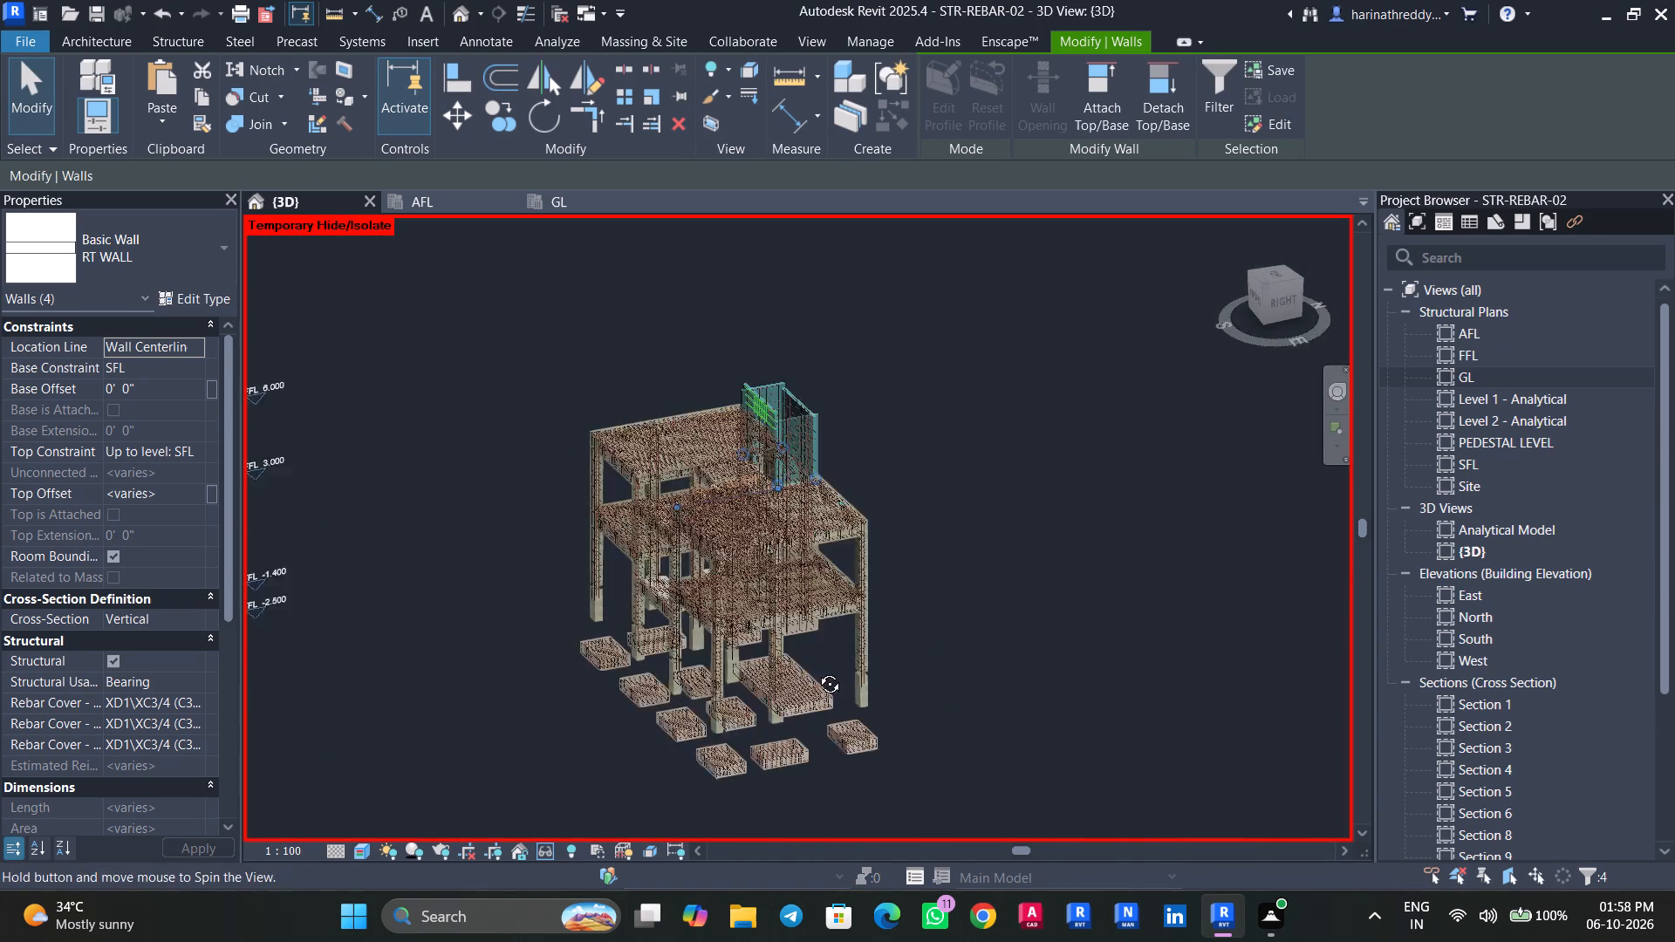
pyautogui.keyDown('shift'); pyautogui.moveTo(817, 671); pyautogui.dragTo(817, 672, button='middle'); pyautogui.keyUp('shift')
pyautogui.scroll(6, 775, 360)
pyautogui.scroll(-1, 772, 396)
pyautogui.scroll(4, 772, 396)
pyautogui.keyDown('shift'); pyautogui.moveTo(997, 507); pyautogui.dragTo(1056, 481, button='middle'); pyautogui.keyUp('shift')
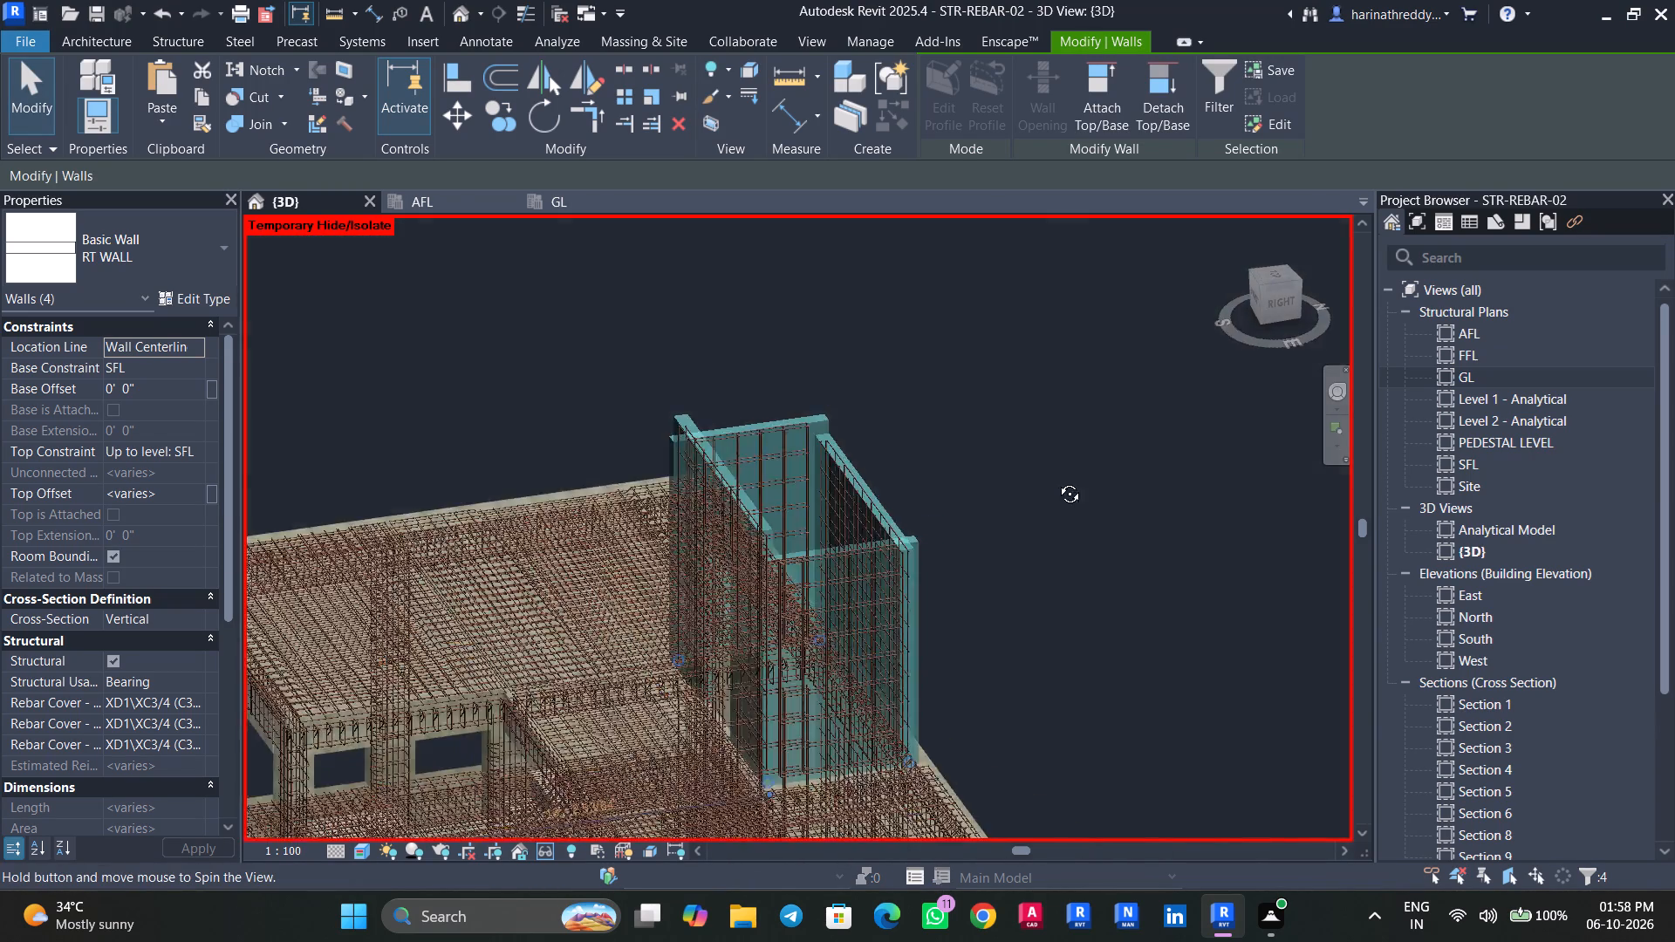
pyautogui.keyDown('shift'); pyautogui.moveTo(1056, 481); pyautogui.dragTo(1112, 262, button='middle'); pyautogui.keyUp('shift')
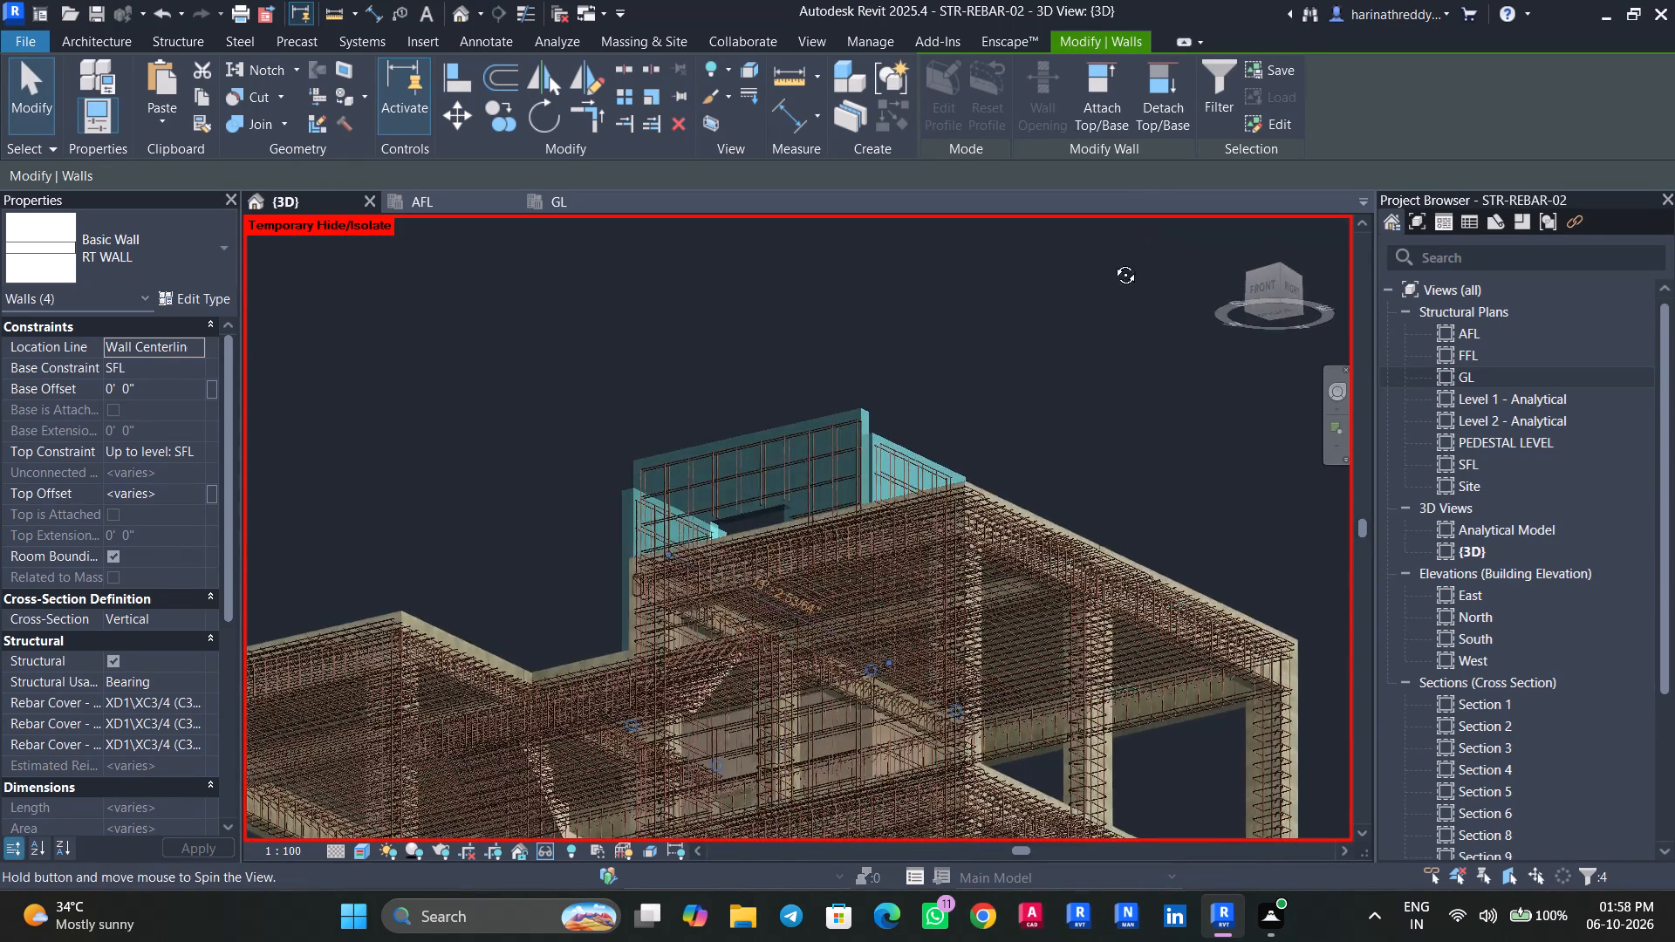
pyautogui.keyDown('shift'); pyautogui.moveTo(1112, 262); pyautogui.dragTo(1150, 544, button='middle'); pyautogui.keyUp('shift')
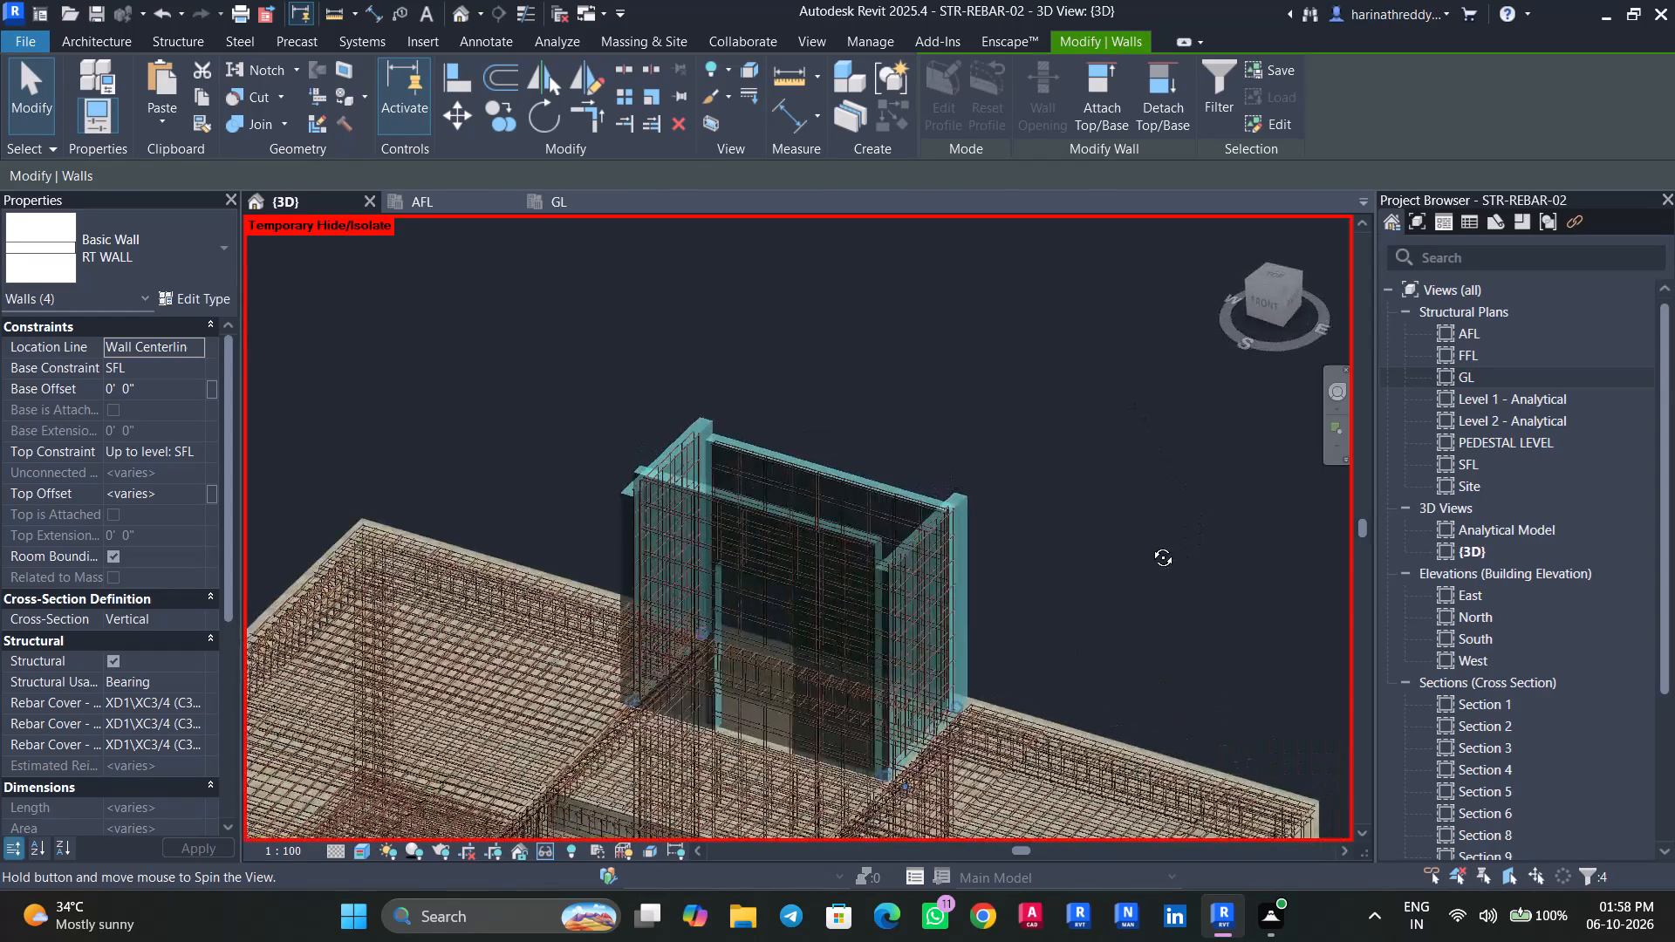
pyautogui.keyDown('shift'); pyautogui.moveTo(1150, 544); pyautogui.dragTo(739, 518, button='middle'); pyautogui.keyUp('shift')
pyautogui.press('Escape')
pyautogui.press('Escape')
pyautogui.press('Escape')
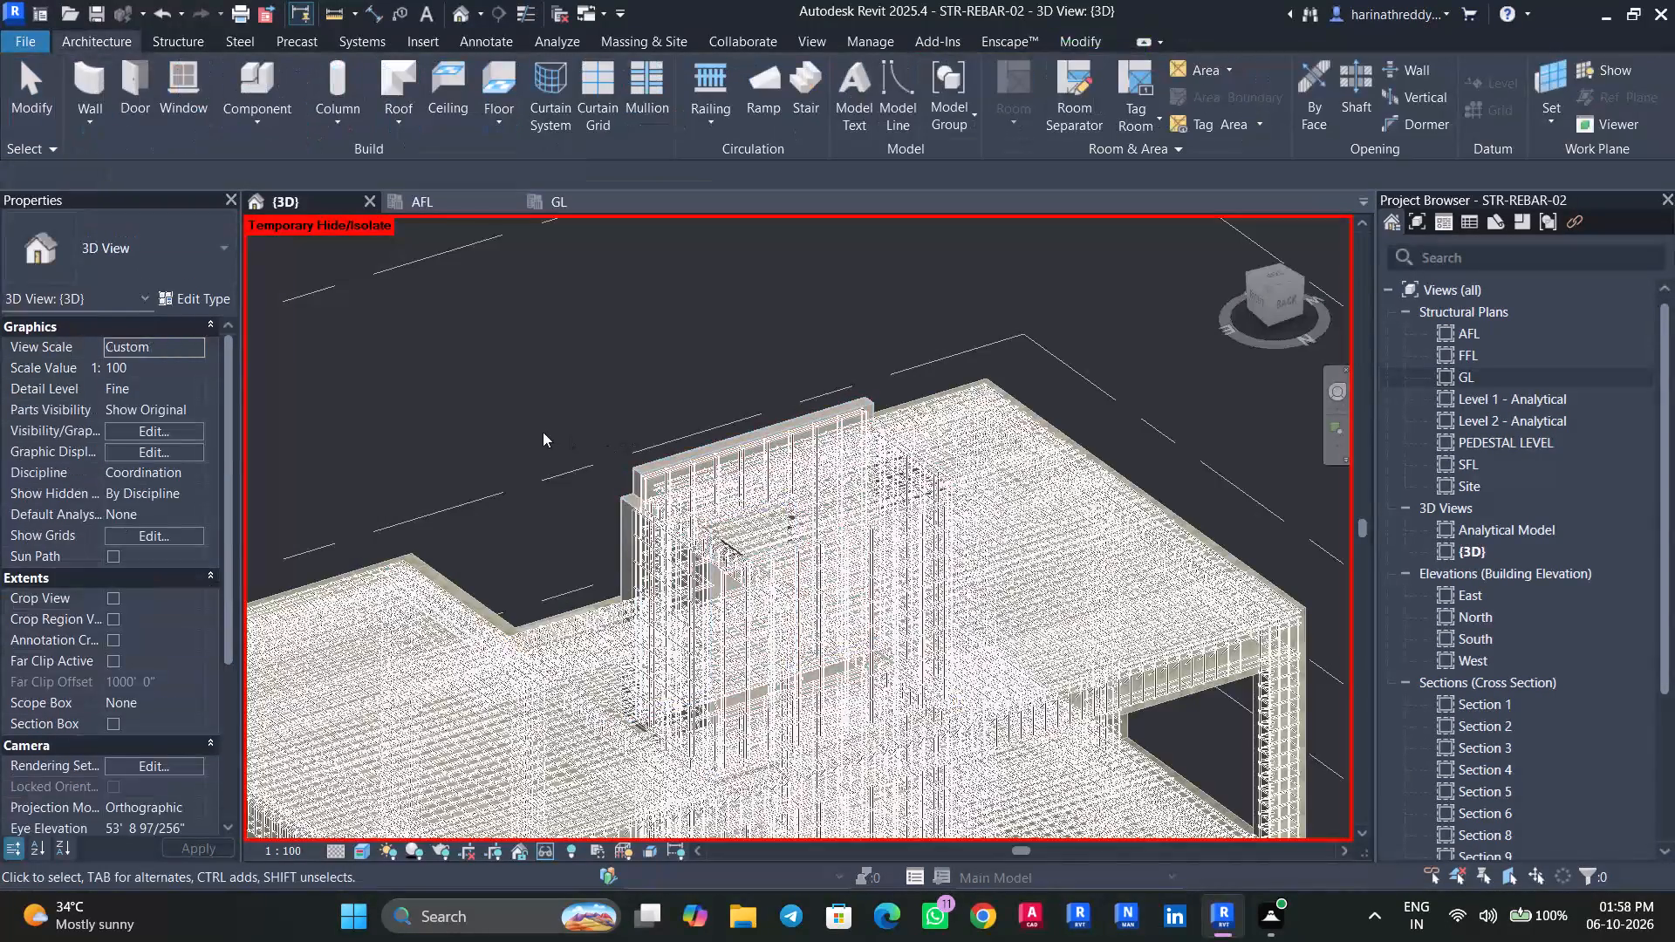
# Reset the temporary hide/isolate so the whole model is shown.
pyautogui.write('HR')
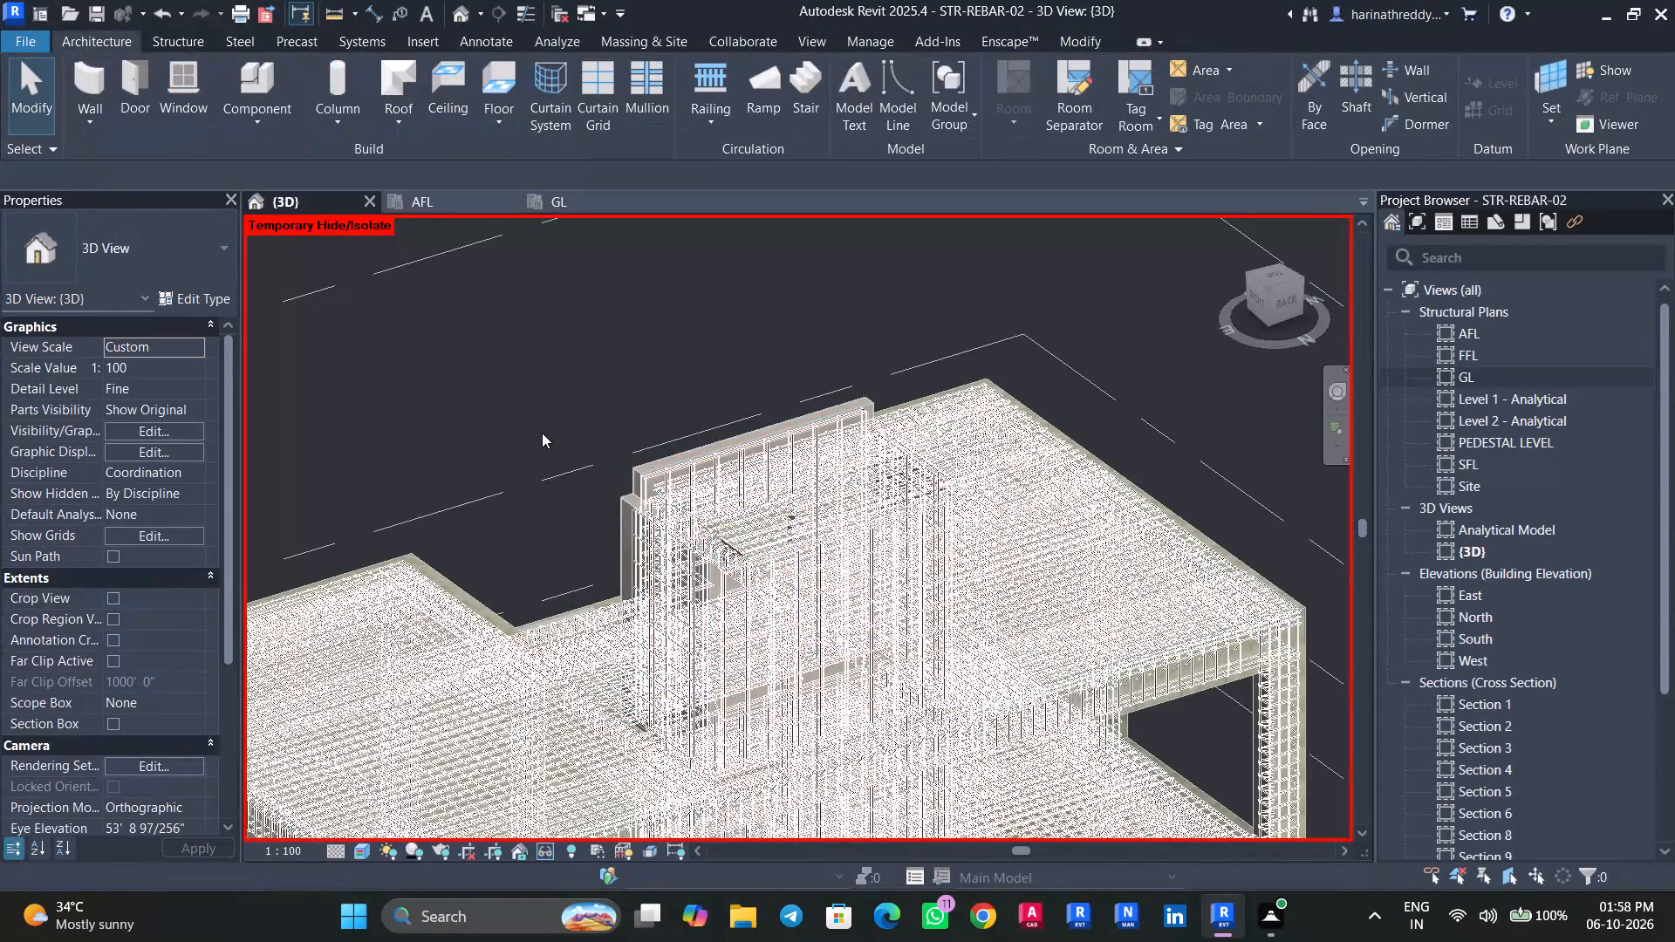
# In the front view, lower the raised RT wall above SFL to the adjoining walls' top, giving a top offset of 8' 4 9/32".
pyautogui.scroll(-7, 546, 432)
pyautogui.keyDown('shift'); pyautogui.moveTo(1178, 648); pyautogui.dragTo(1335, 579, button='middle'); pyautogui.keyUp('shift')
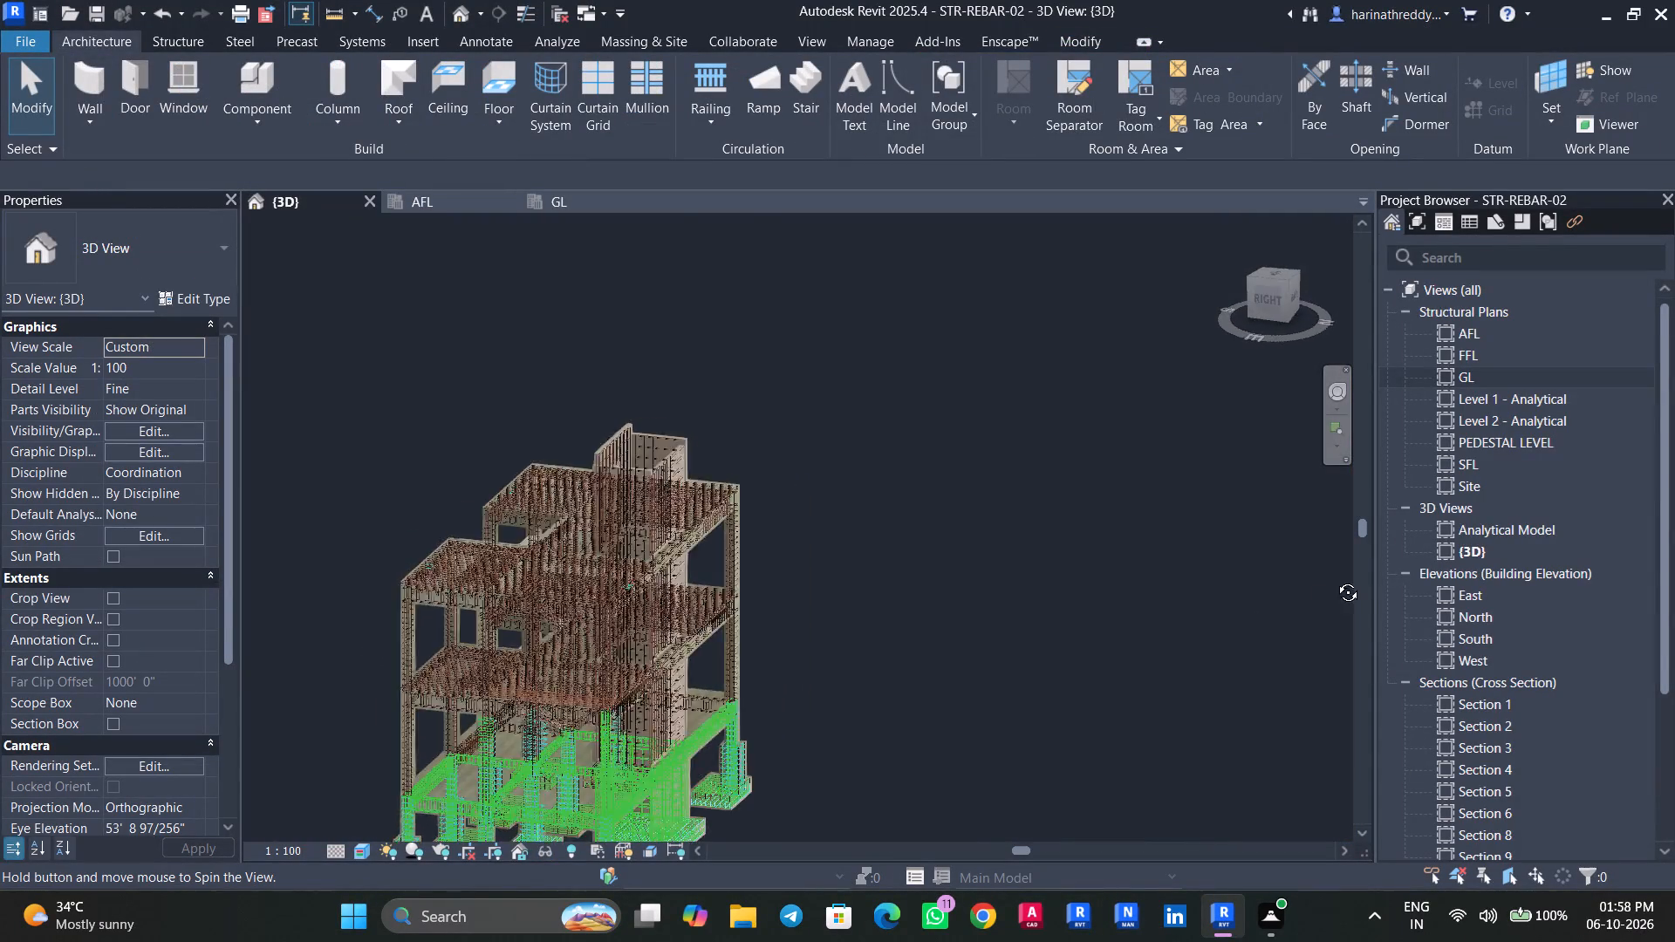
pyautogui.keyDown('shift'); pyautogui.moveTo(1335, 579); pyautogui.dragTo(1463, 559, button='middle'); pyautogui.keyUp('shift')
pyautogui.scroll(2, 1115, 590)
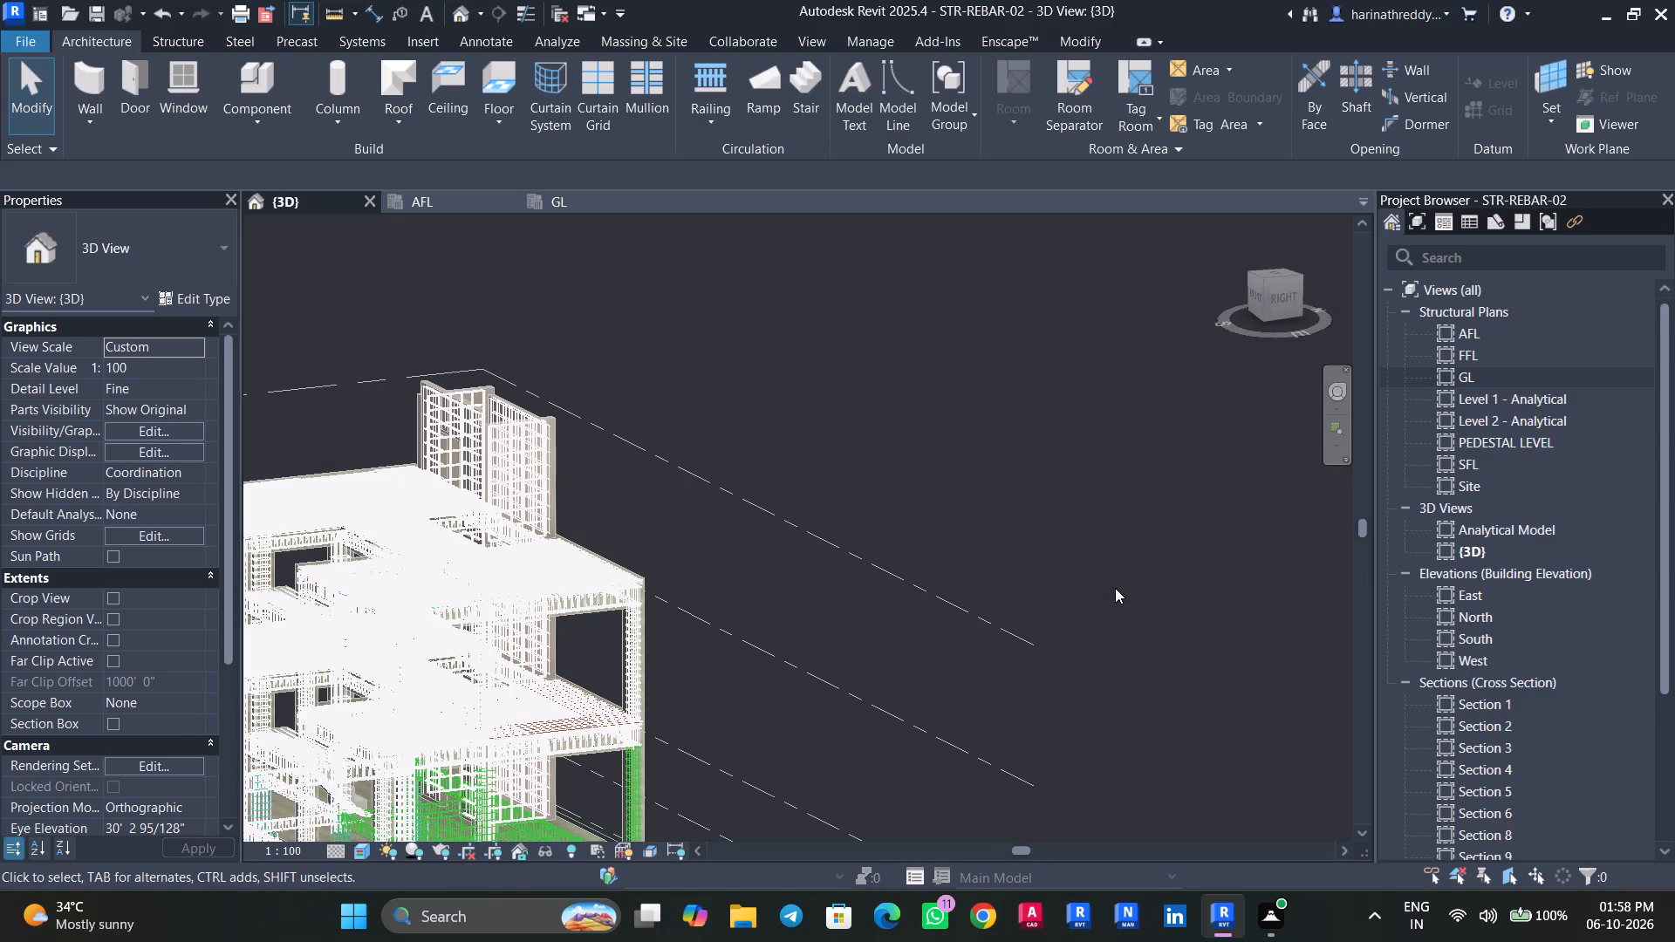
pyautogui.click(1254, 304)
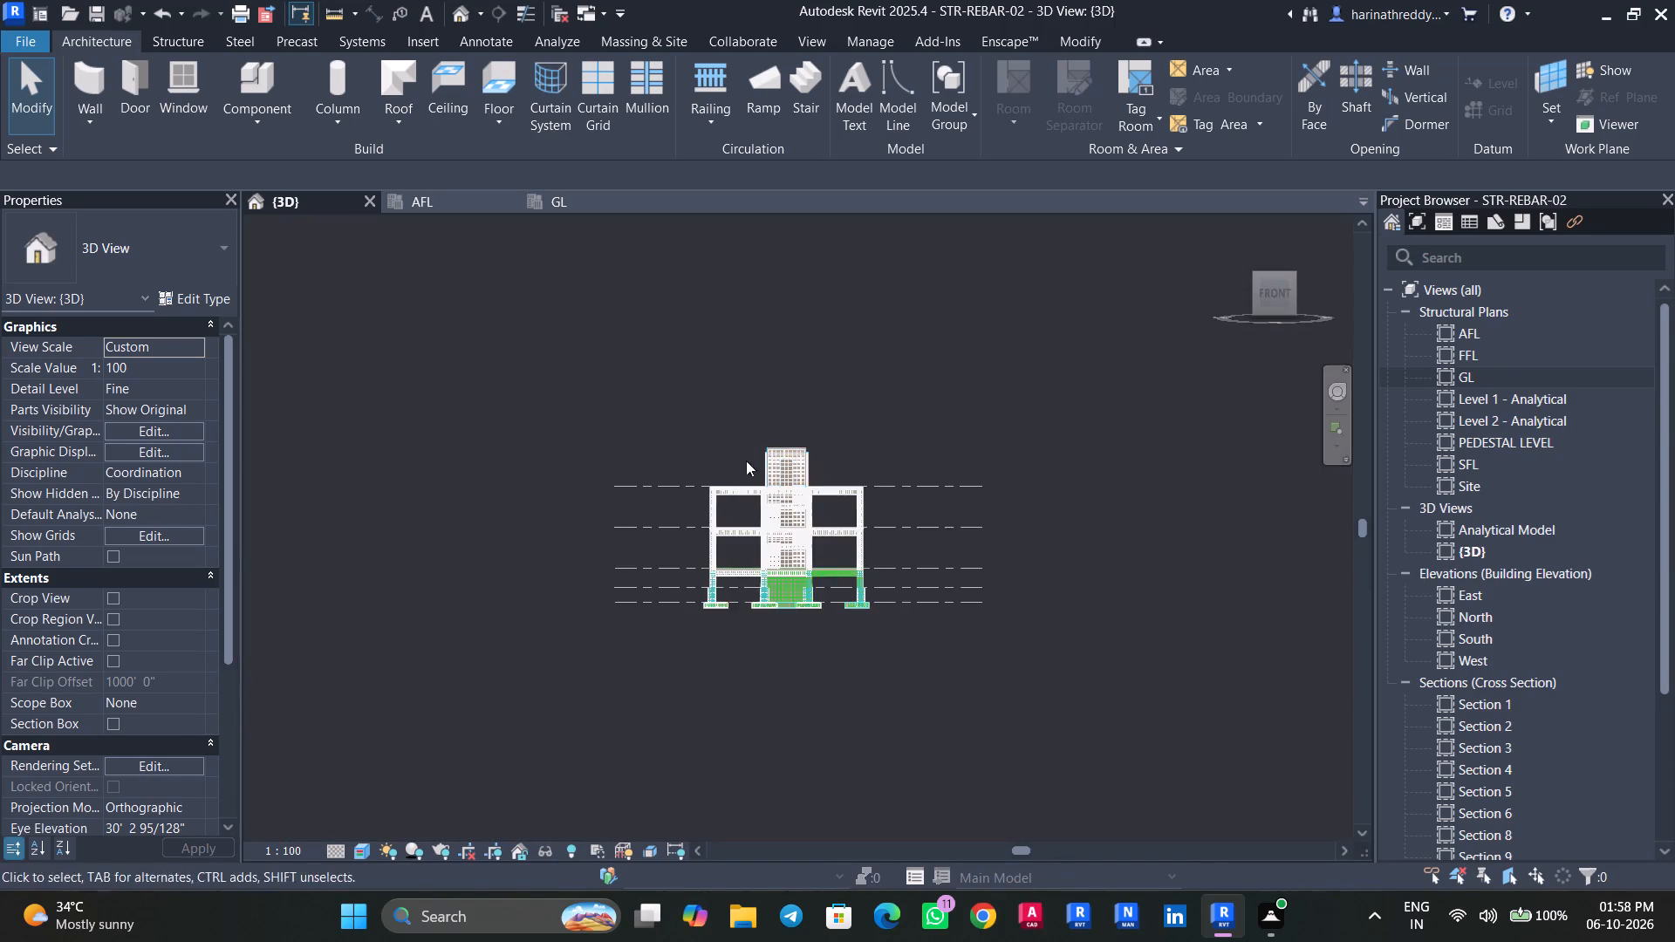
pyautogui.scroll(17, 783, 473)
pyautogui.click(781, 427)
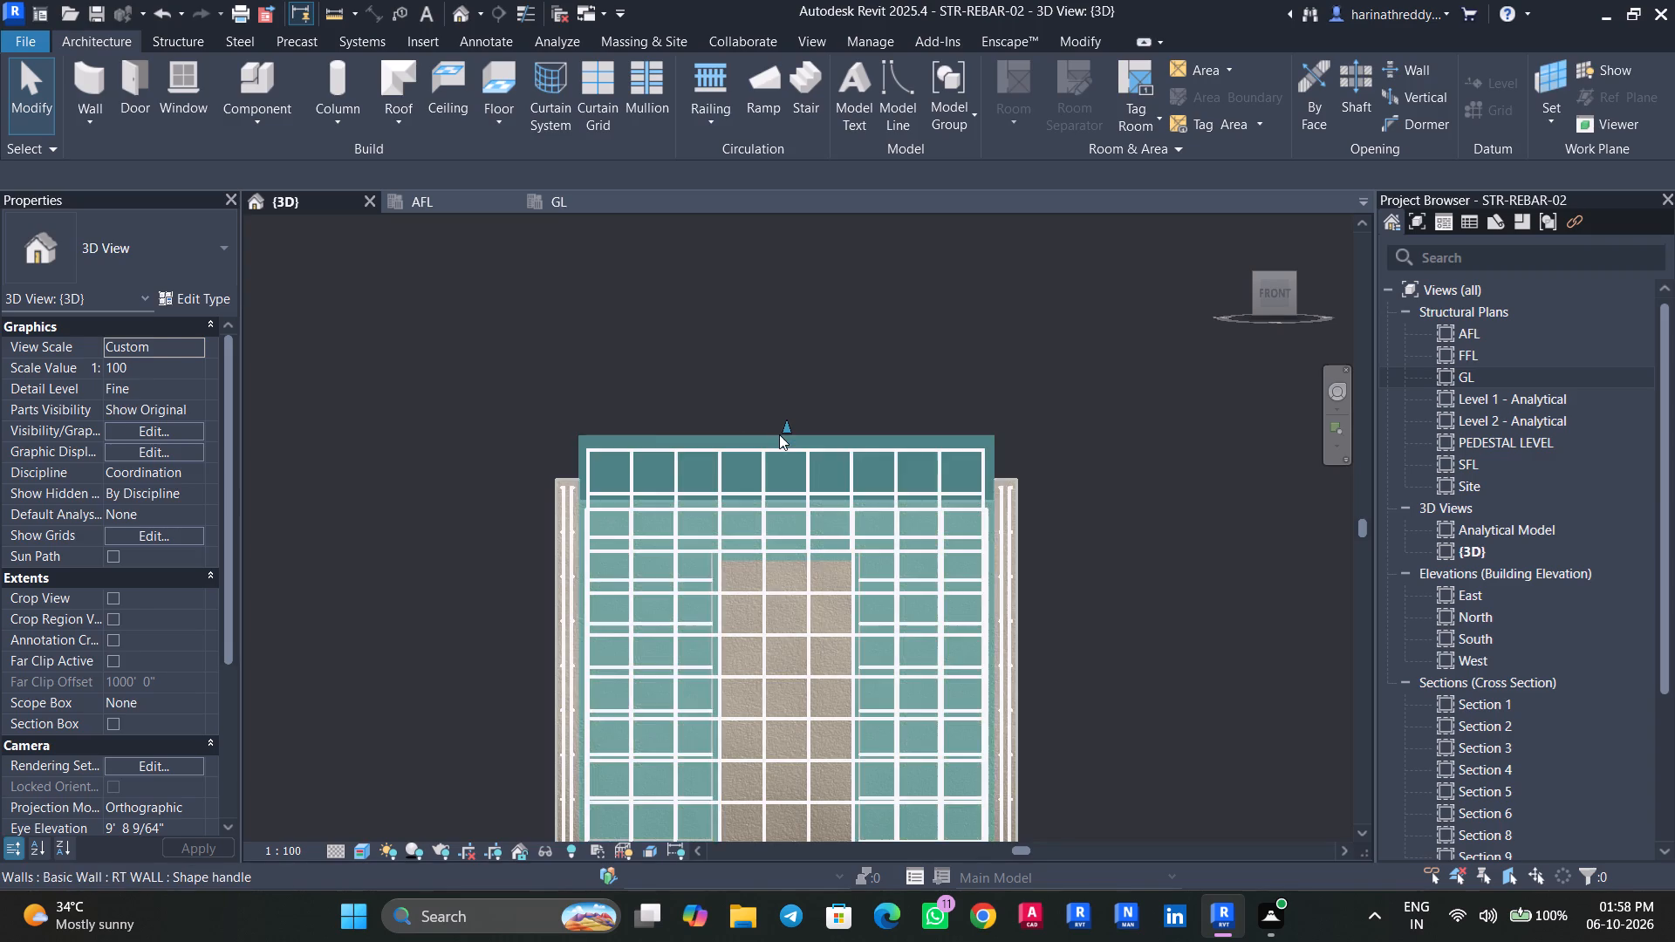
pyautogui.scroll(4, 778, 434)
pyautogui.moveTo(790, 426); pyautogui.dragTo(795, 509)
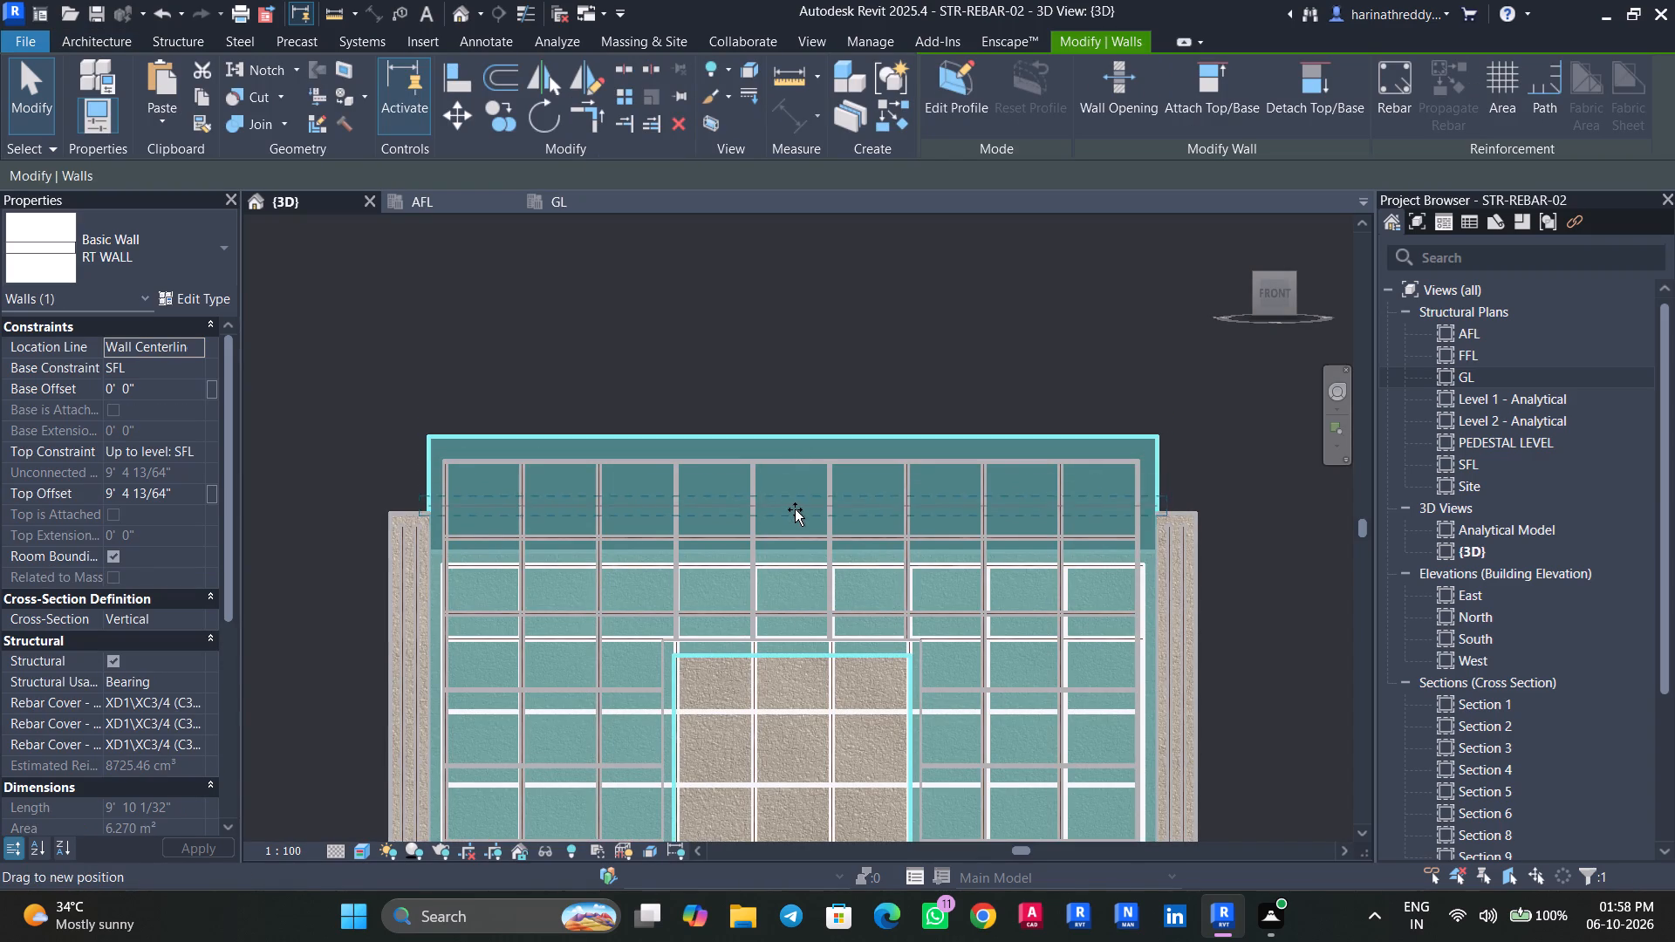
pyautogui.moveTo(795, 509); pyautogui.dragTo(795, 514)
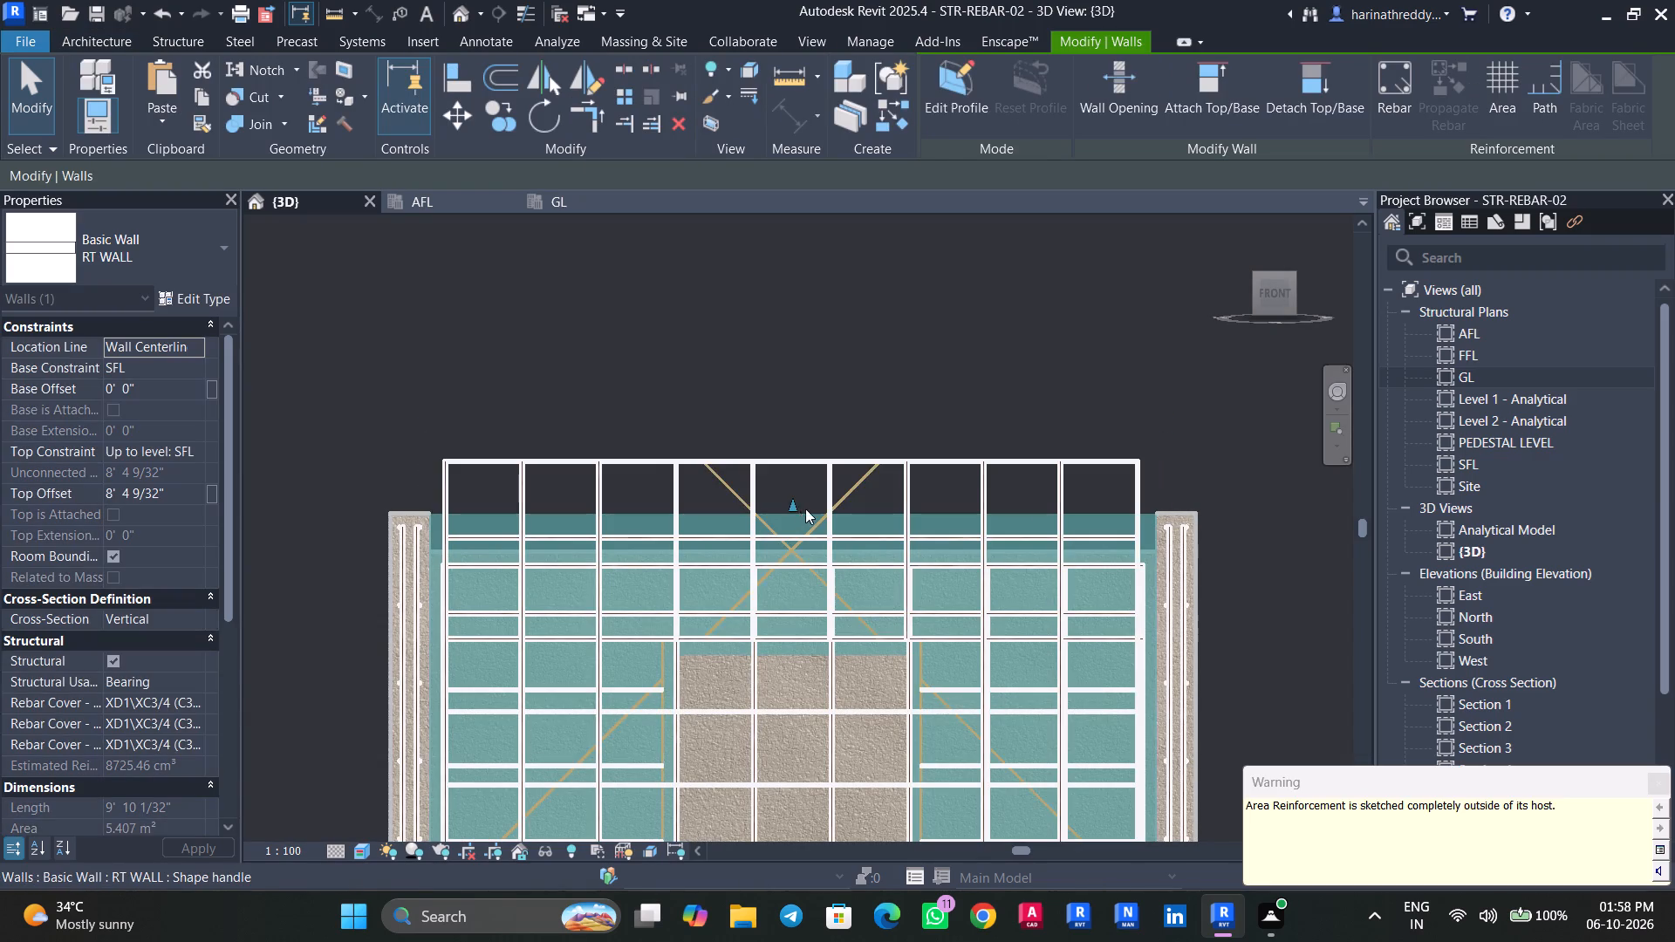
pyautogui.press('Escape')
pyautogui.press('Escape')
# Lower the top boundary edge of that wall's area reinforcement to just below the wall's top.
pyautogui.click(883, 461)
pyautogui.moveTo(794, 457); pyautogui.dragTo(796, 515)
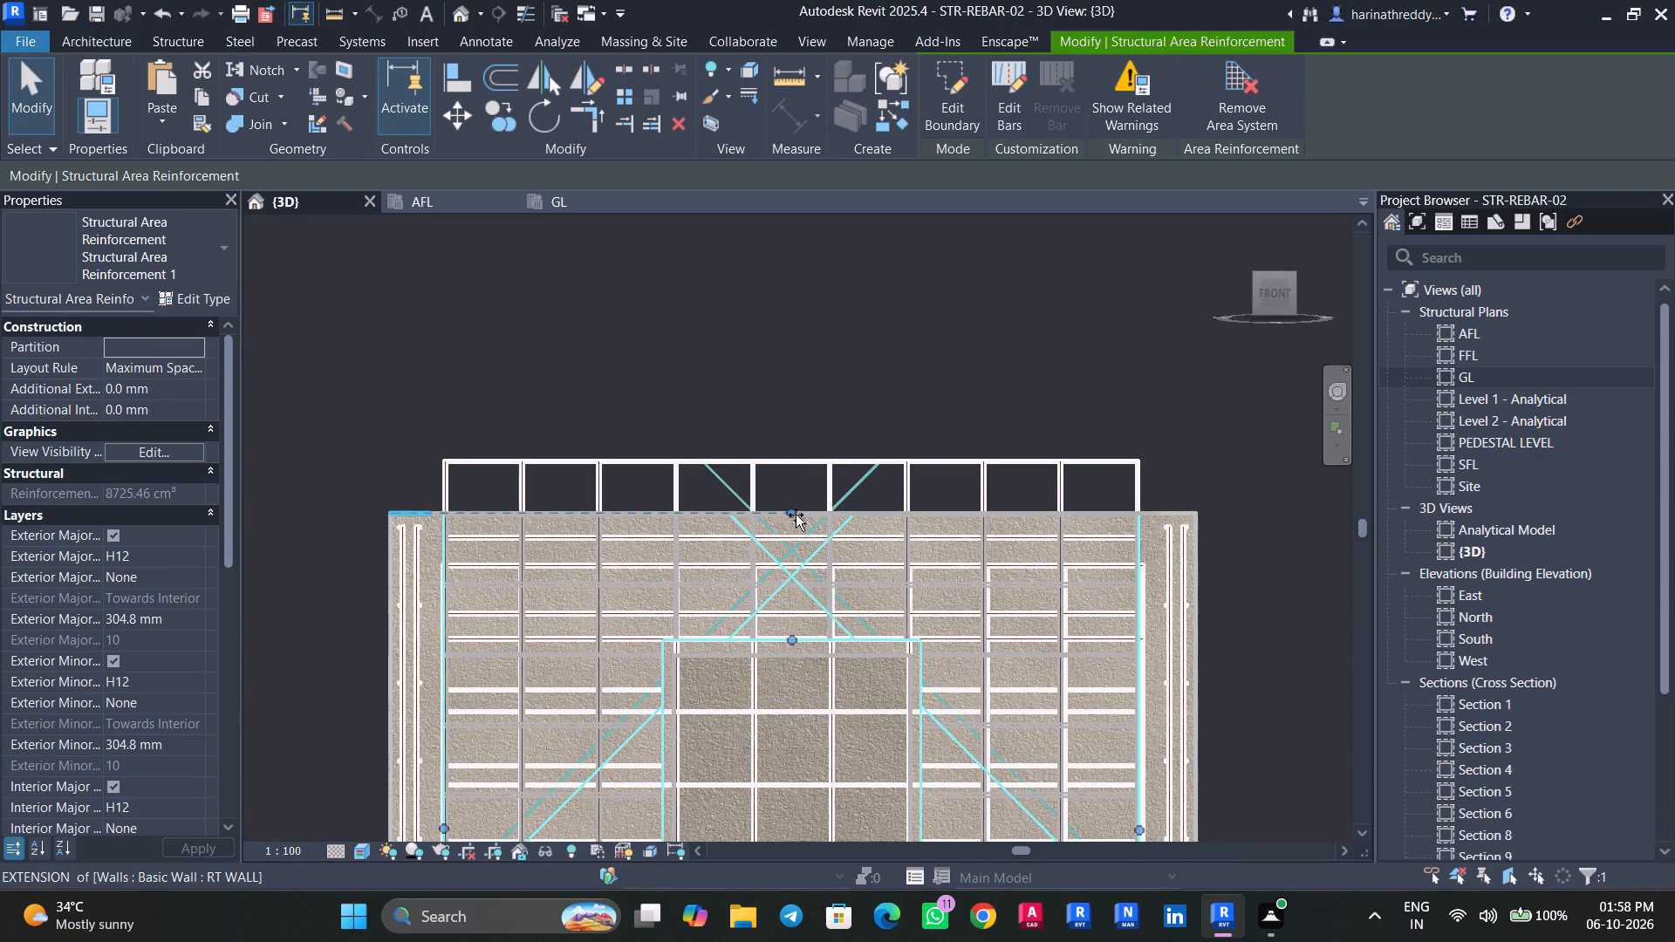
pyautogui.moveTo(796, 515); pyautogui.dragTo(796, 529)
pyautogui.press('Escape')
pyautogui.press('Escape')
# Examine the RT walls above the roof and their reinforcement up close and with the whole frame.
pyautogui.keyDown('shift'); pyautogui.moveTo(979, 395); pyautogui.dragTo(946, 480, button='middle'); pyautogui.keyUp('shift')
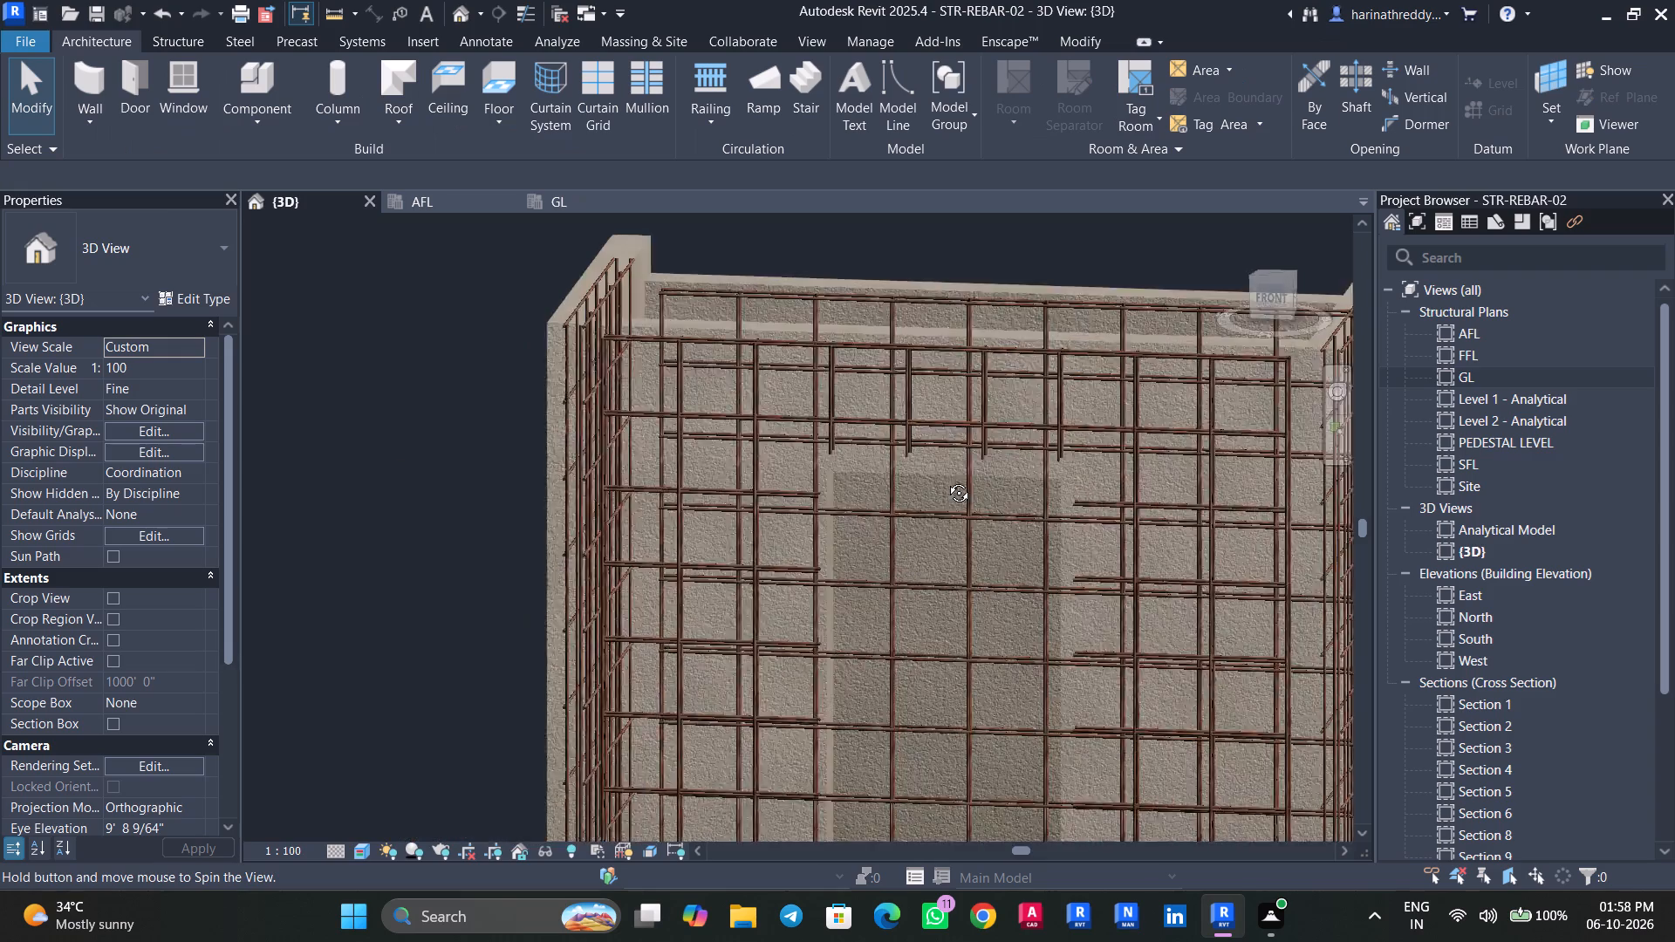
pyautogui.keyDown('shift'); pyautogui.moveTo(946, 480); pyautogui.dragTo(939, 502, button='middle'); pyautogui.keyUp('shift')
pyautogui.moveTo(906, 474); pyautogui.dragTo(843, 686, button='middle')
pyautogui.scroll(3, 571, 470)
pyautogui.scroll(-9, 560, 468)
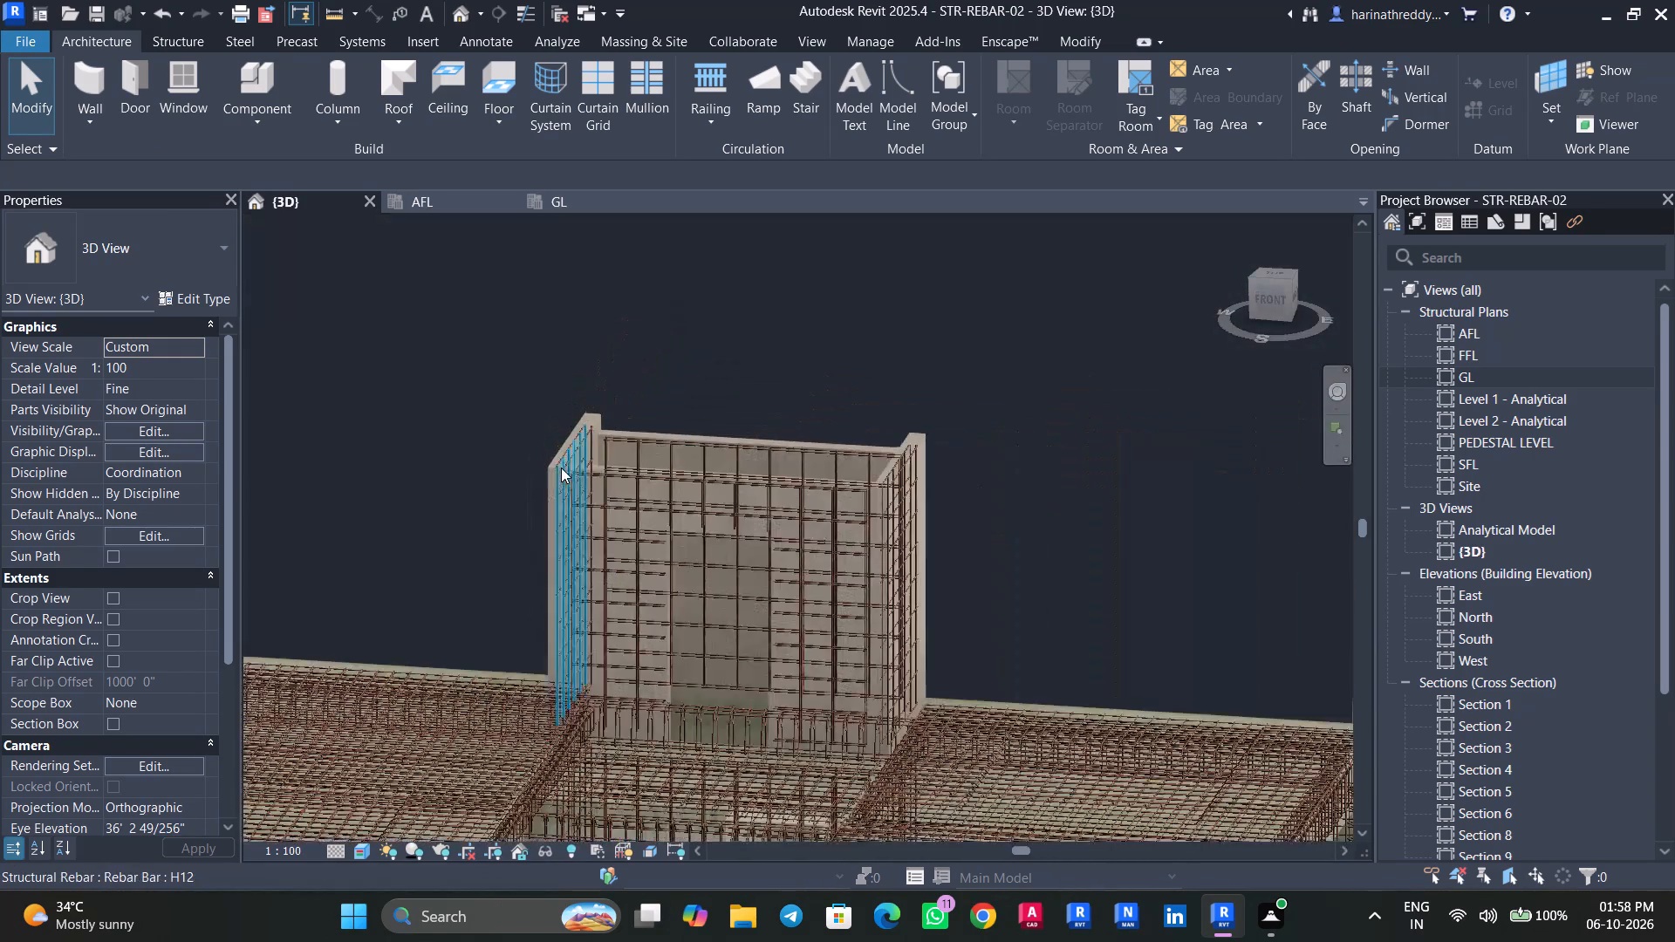
pyautogui.moveTo(1097, 476); pyautogui.dragTo(1045, 468, button='middle')
pyautogui.moveTo(1109, 497); pyautogui.dragTo(1043, 412, button='middle')
pyautogui.scroll(-5, 1043, 412)
pyautogui.keyDown('shift'); pyautogui.moveTo(1118, 438); pyautogui.dragTo(1095, 436, button='middle'); pyautogui.keyUp('shift')
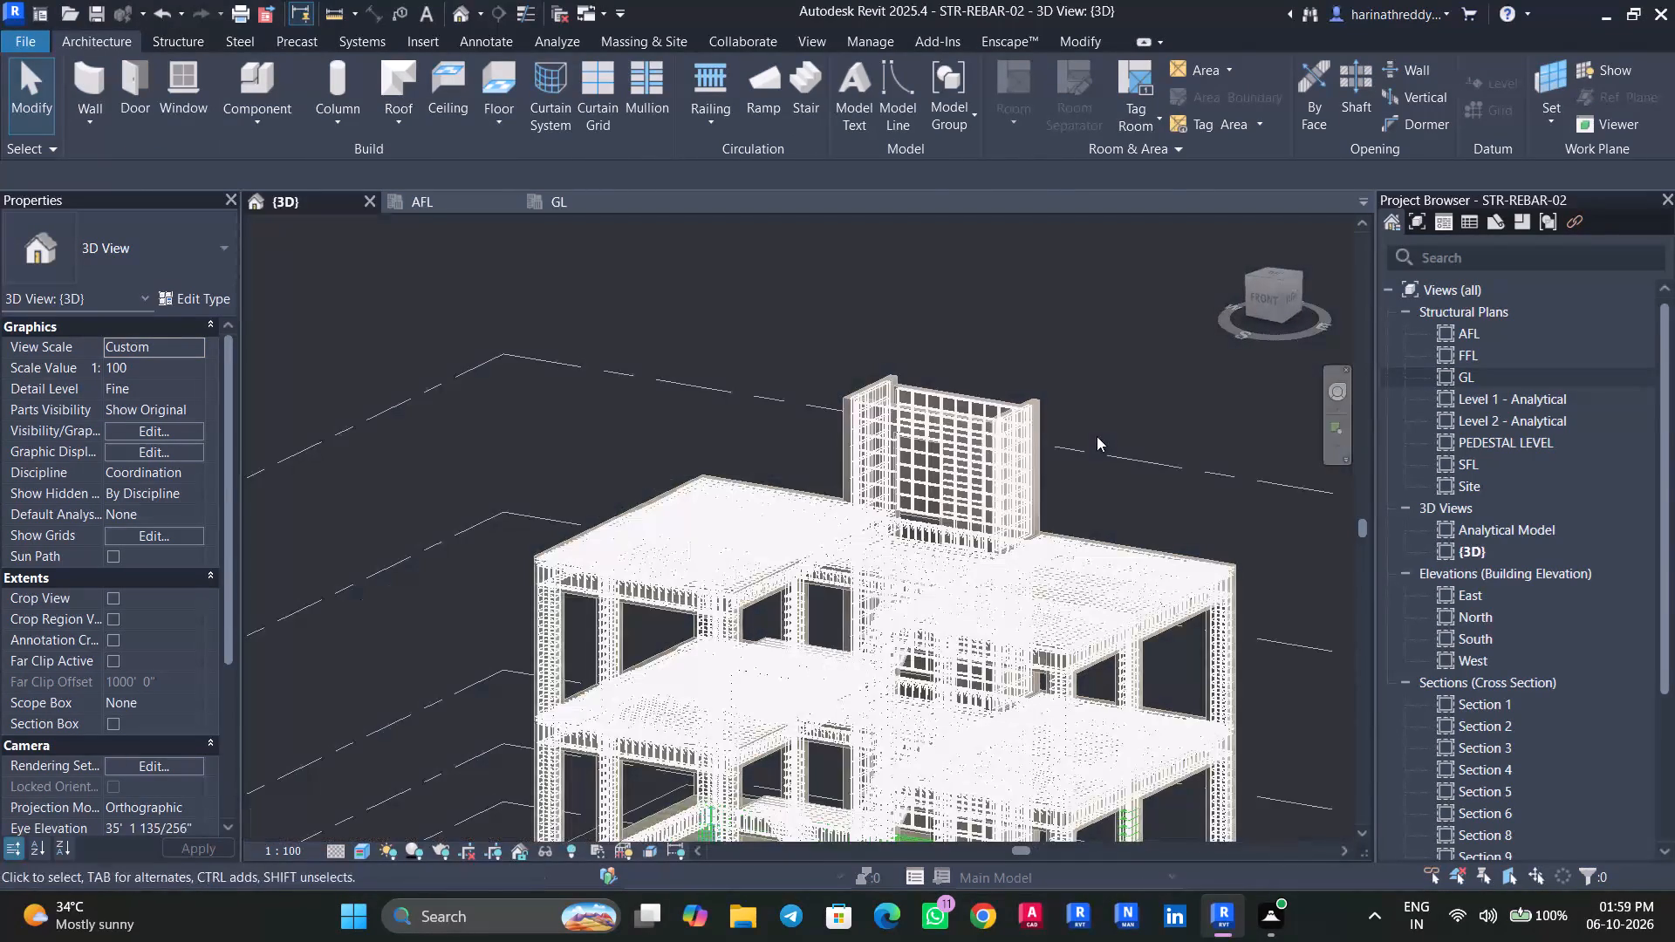
# Save the project.
pyautogui.hotkey('ctrl', 's')
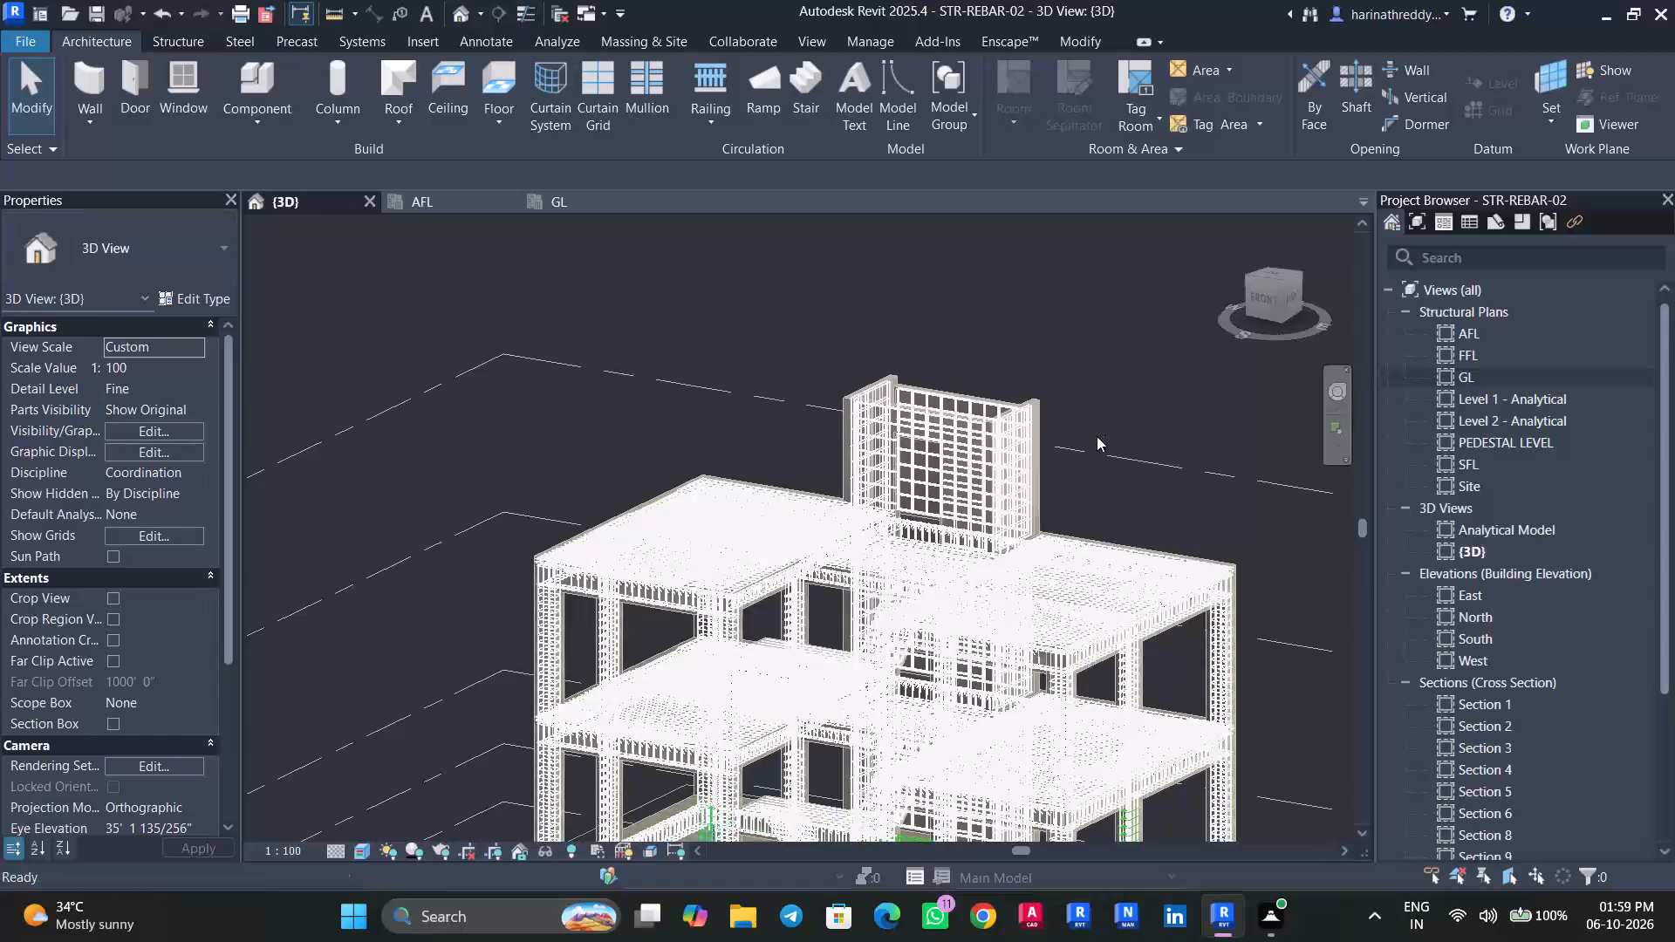
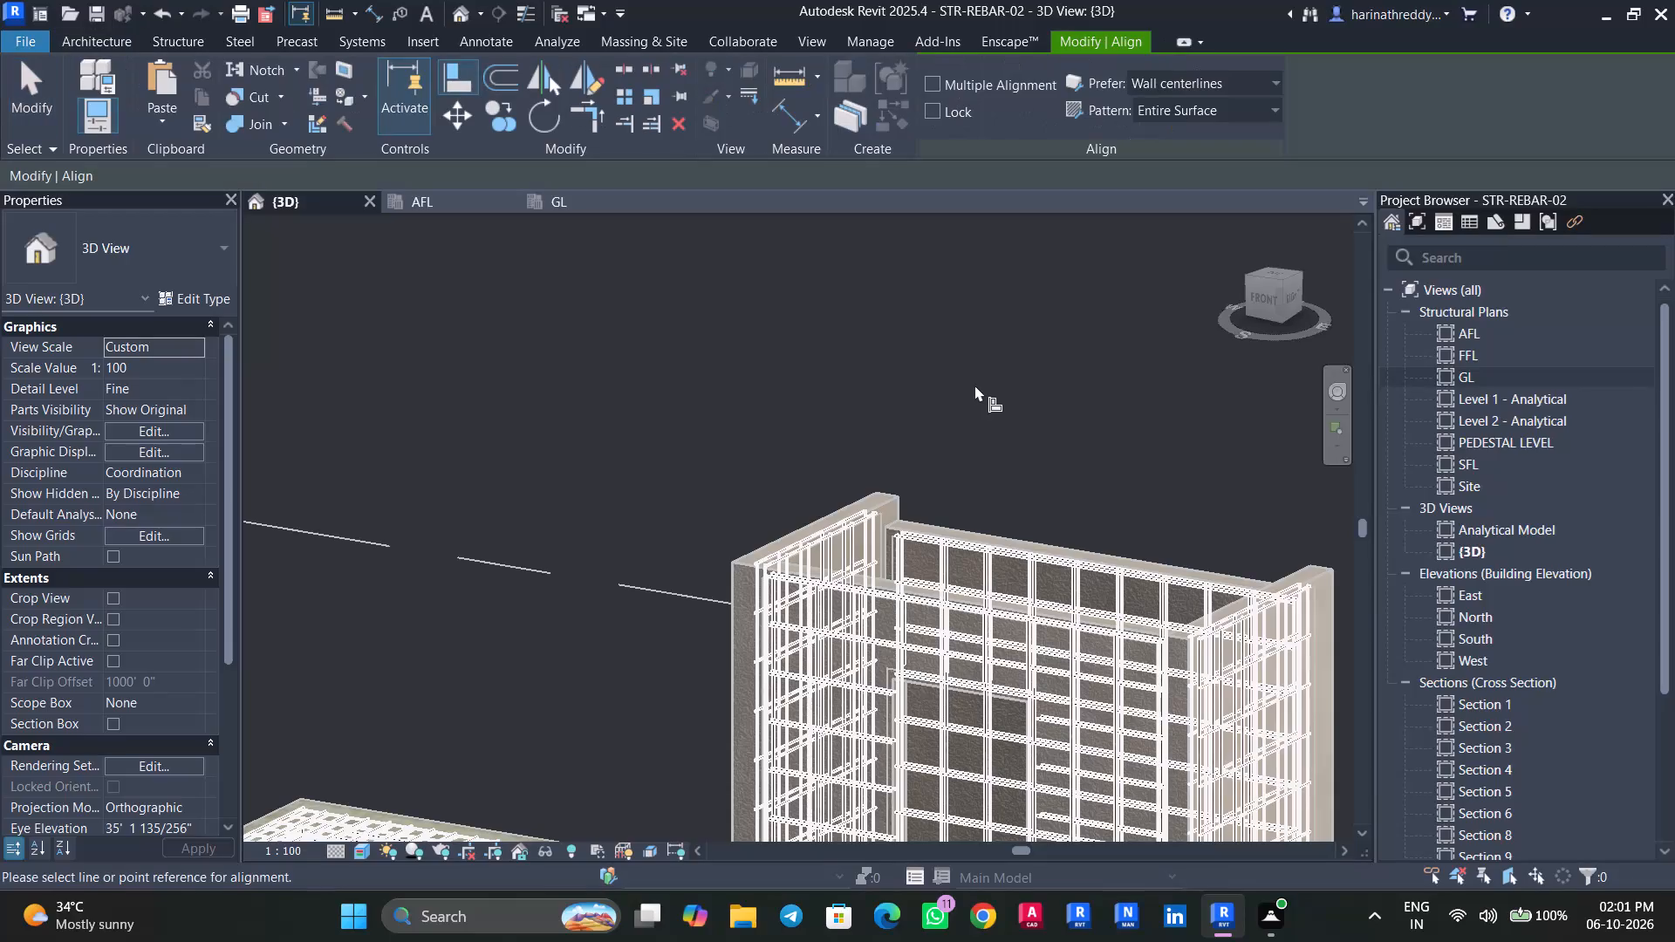
# Check the RT side wall's top offset above SFL and compare its height with the adjoining walls in the front view.
pyautogui.press('Escape')
pyautogui.press('Escape')
pyautogui.press('Escape')
pyautogui.click(875, 501)
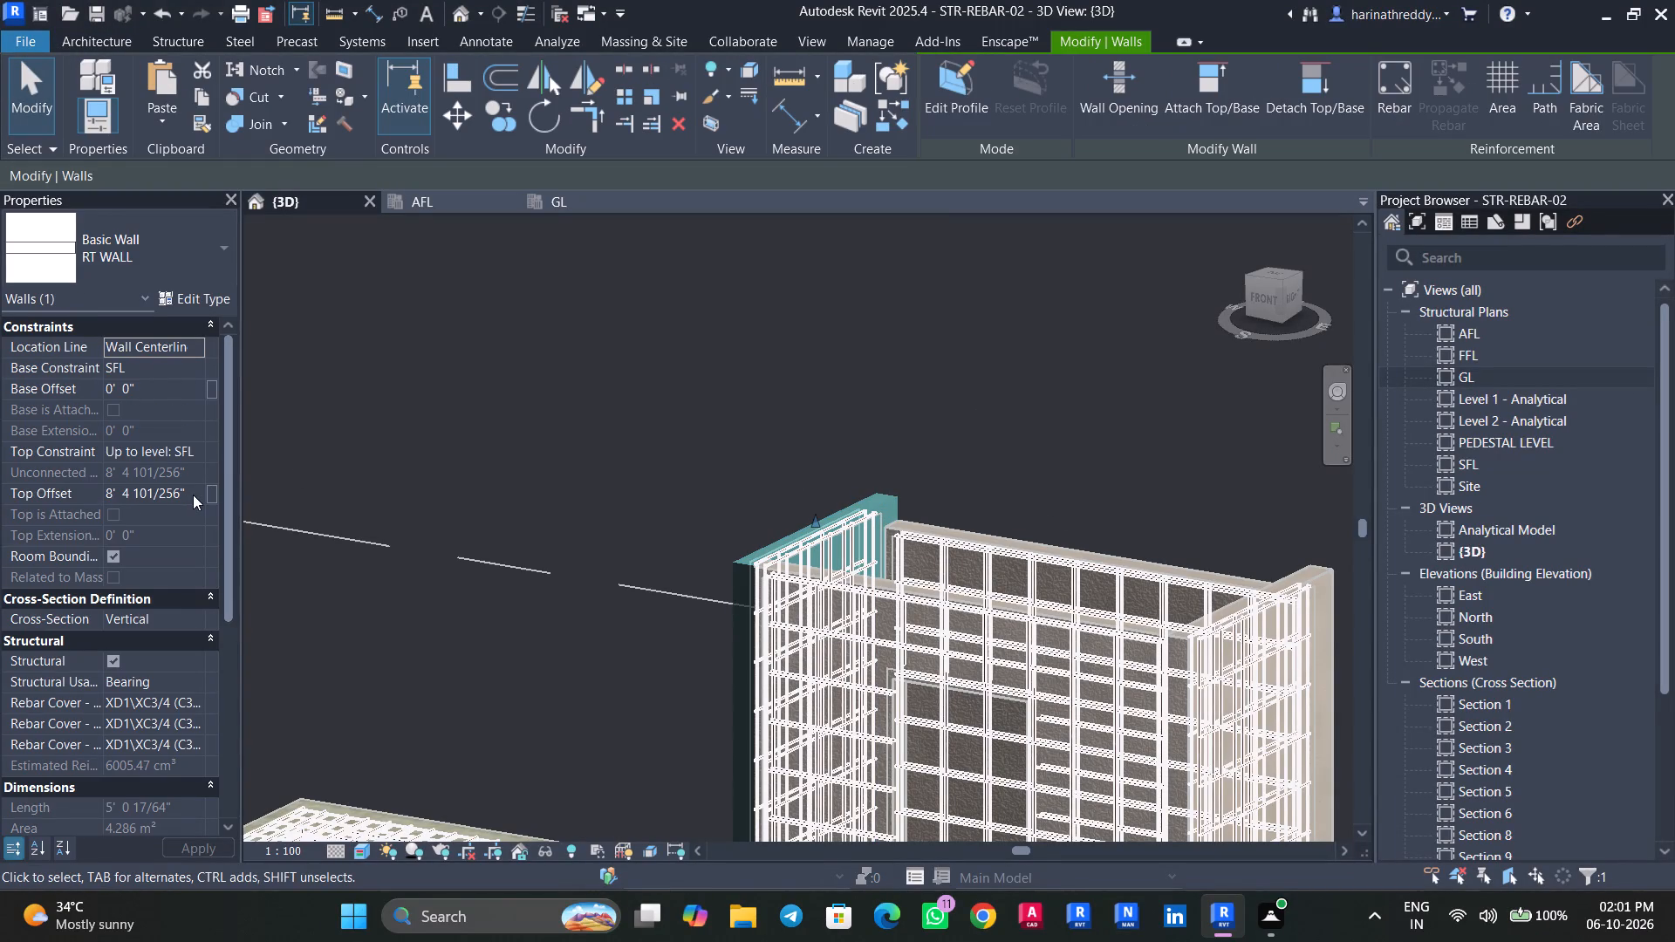
pyautogui.keyDown('shift'); pyautogui.moveTo(532, 459); pyautogui.dragTo(626, 461, button='middle'); pyautogui.keyUp('shift')
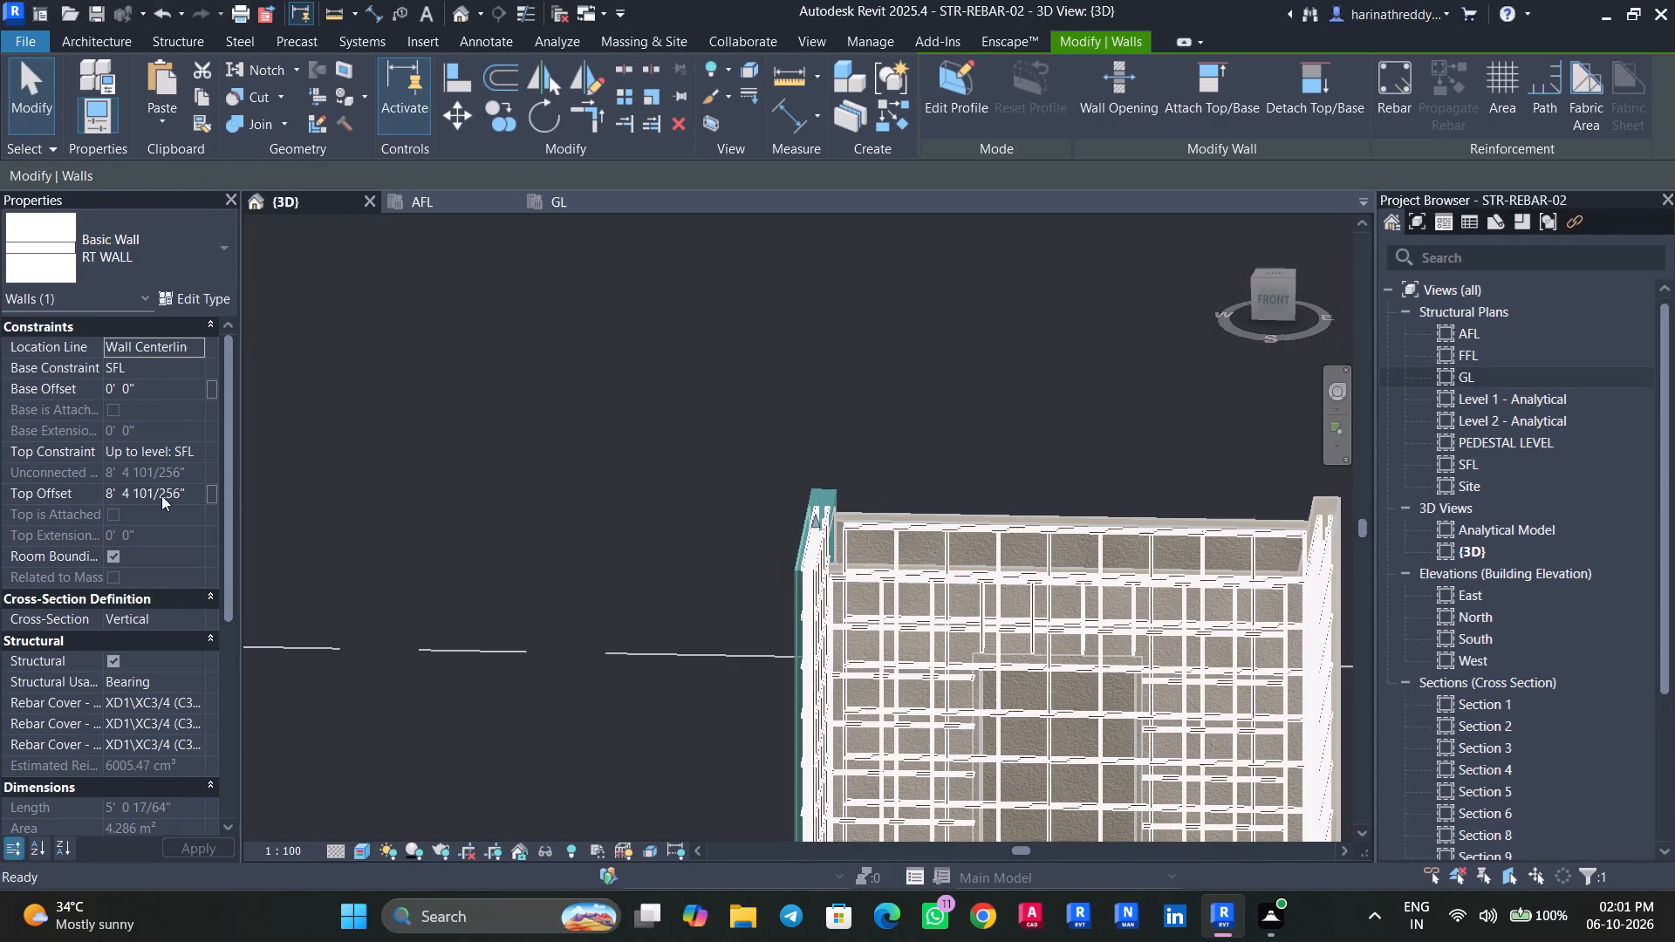
pyautogui.click(181, 495)
pyautogui.moveTo(188, 495); pyautogui.dragTo(90, 503)
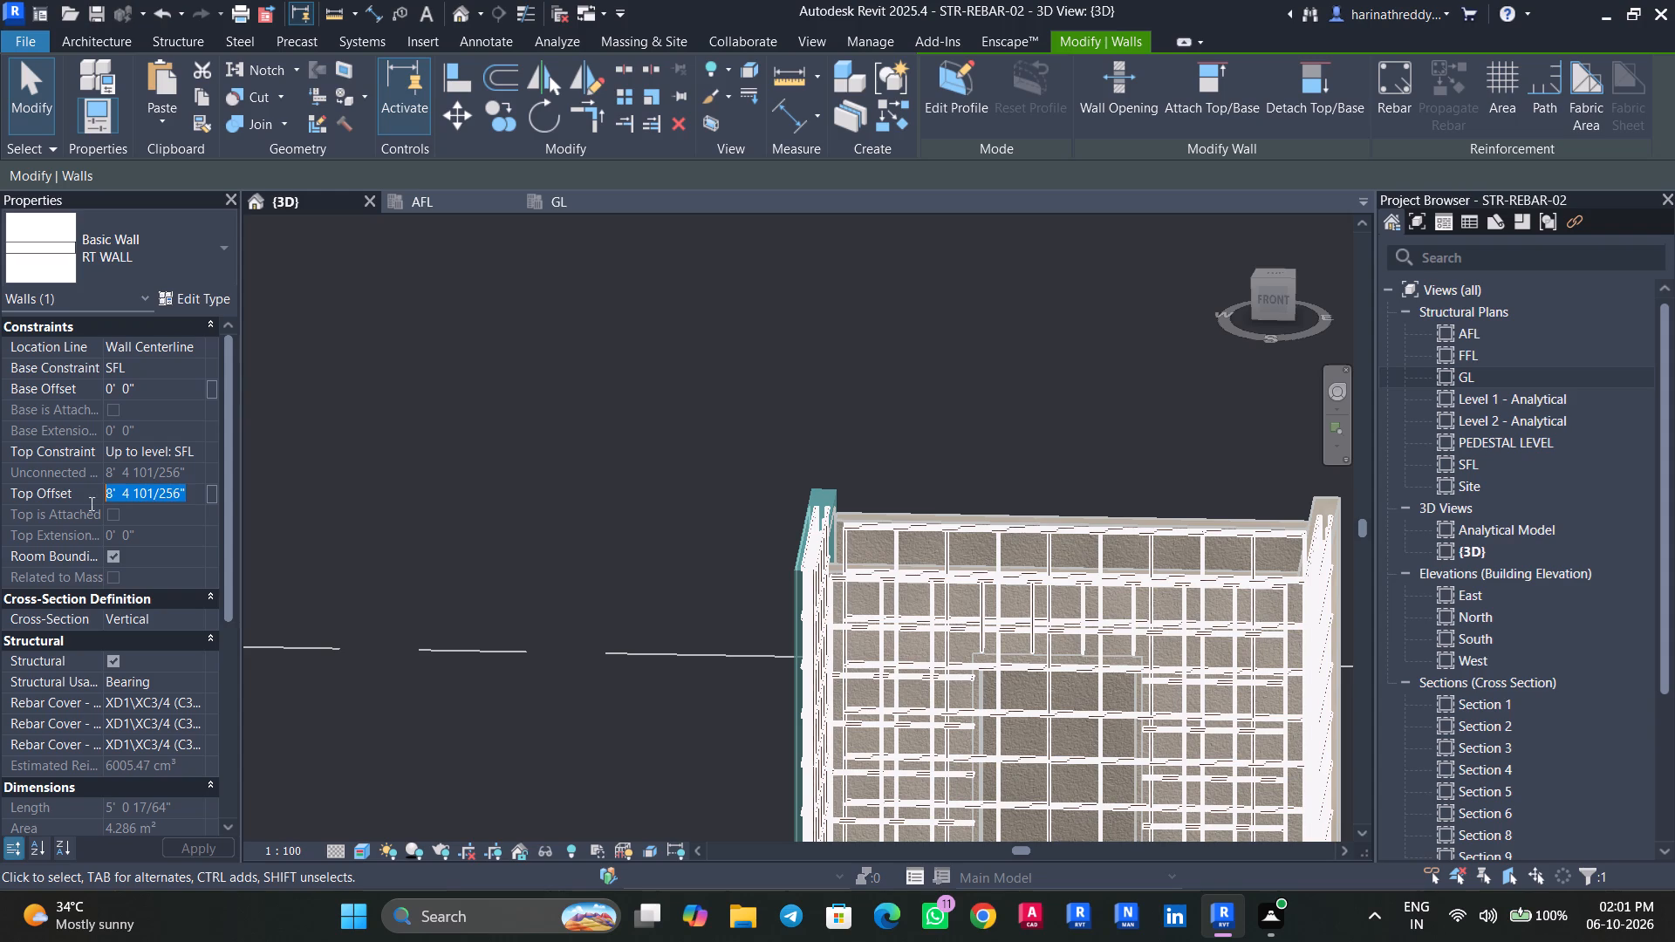
pyautogui.moveTo(90, 503); pyautogui.dragTo(84, 504)
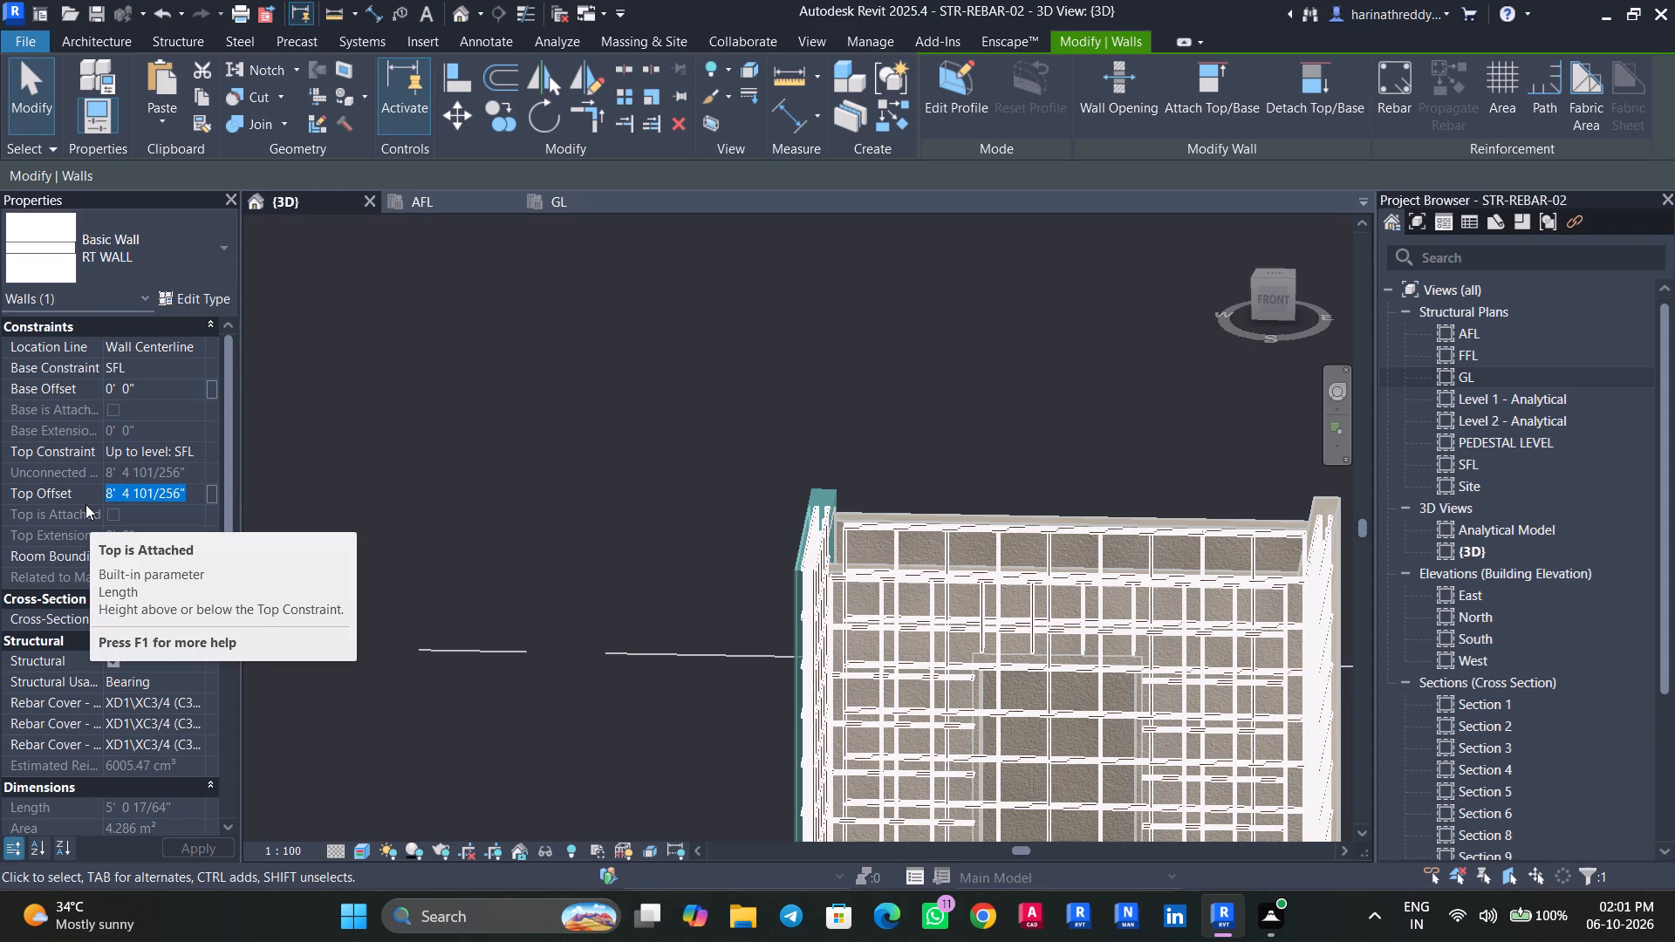
pyautogui.scroll(-8, 412, 465)
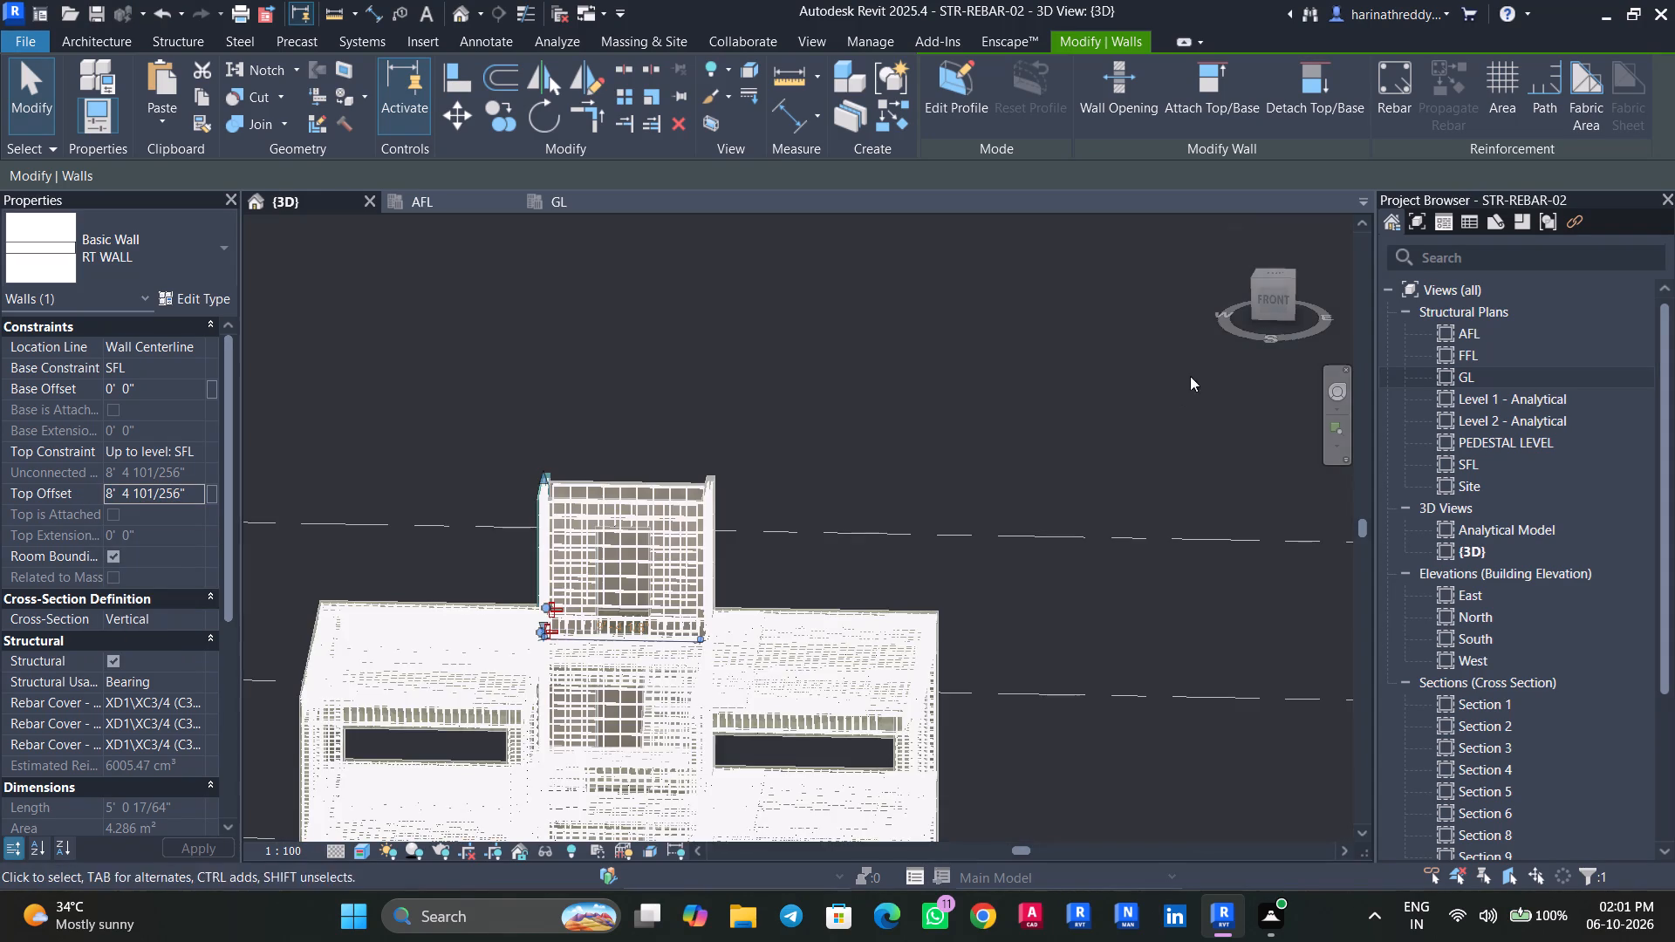
pyautogui.click(1270, 305)
pyautogui.scroll(-10, 996, 397)
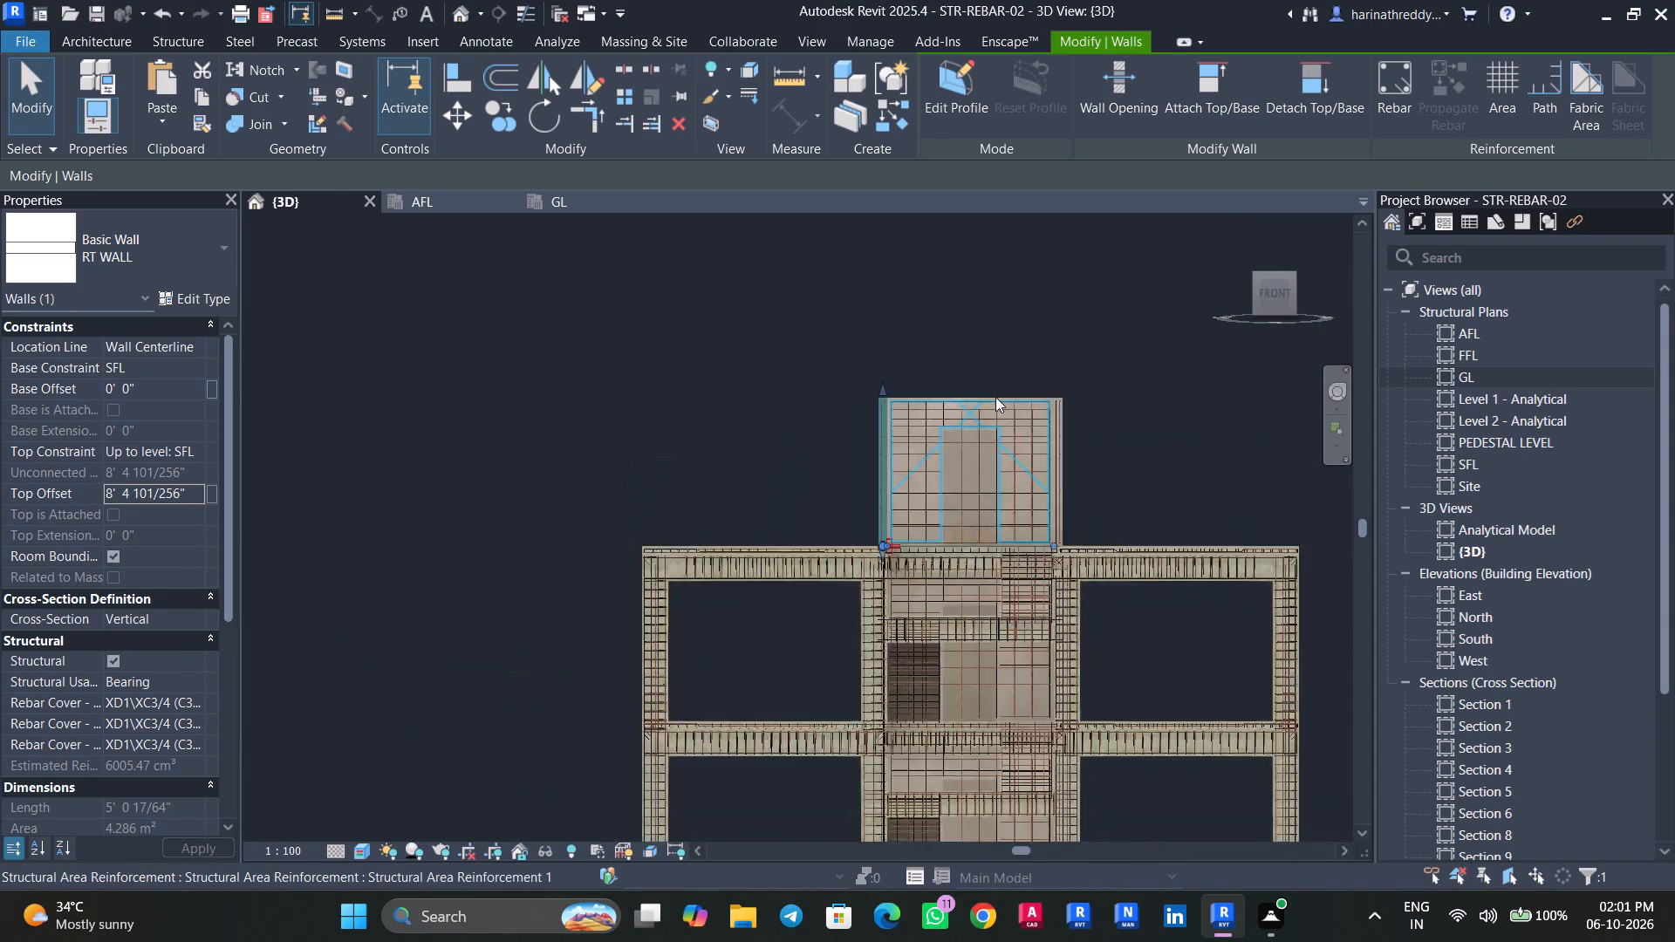
pyautogui.scroll(-1, 995, 397)
pyautogui.moveTo(798, 433); pyautogui.dragTo(705, 443, button='middle')
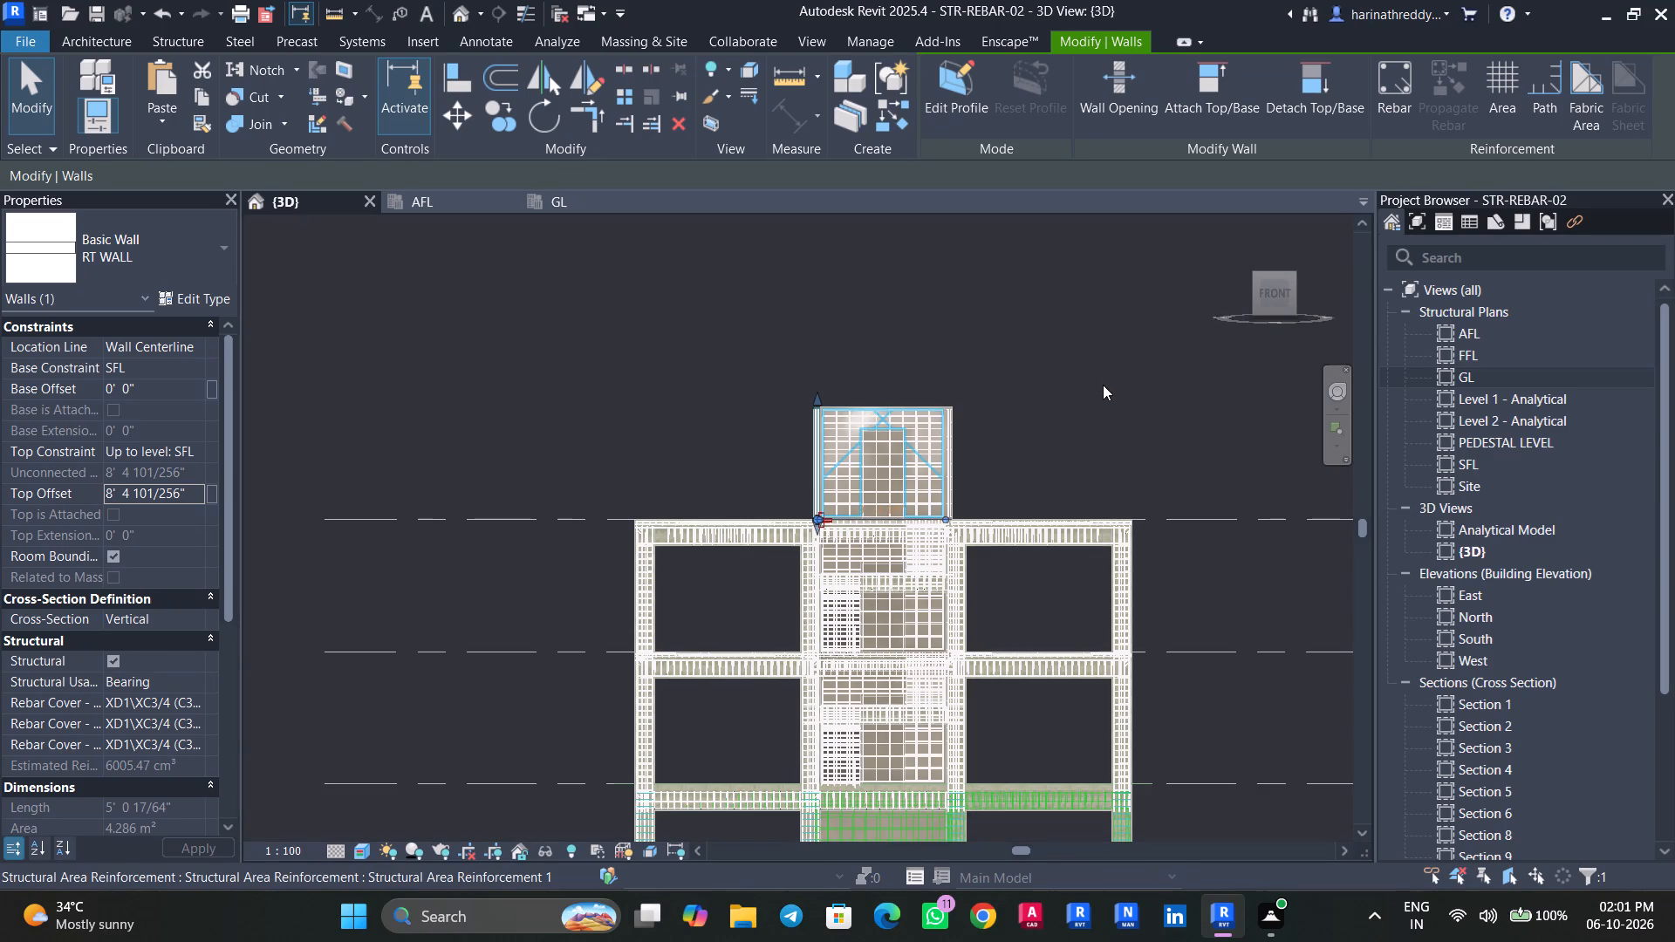
pyautogui.keyDown('shift'); pyautogui.moveTo(1103, 385); pyautogui.dragTo(1115, 590, button='middle'); pyautogui.keyUp('shift')
pyautogui.press('Escape')
pyautogui.scroll(7, 825, 386)
pyautogui.press('Escape')
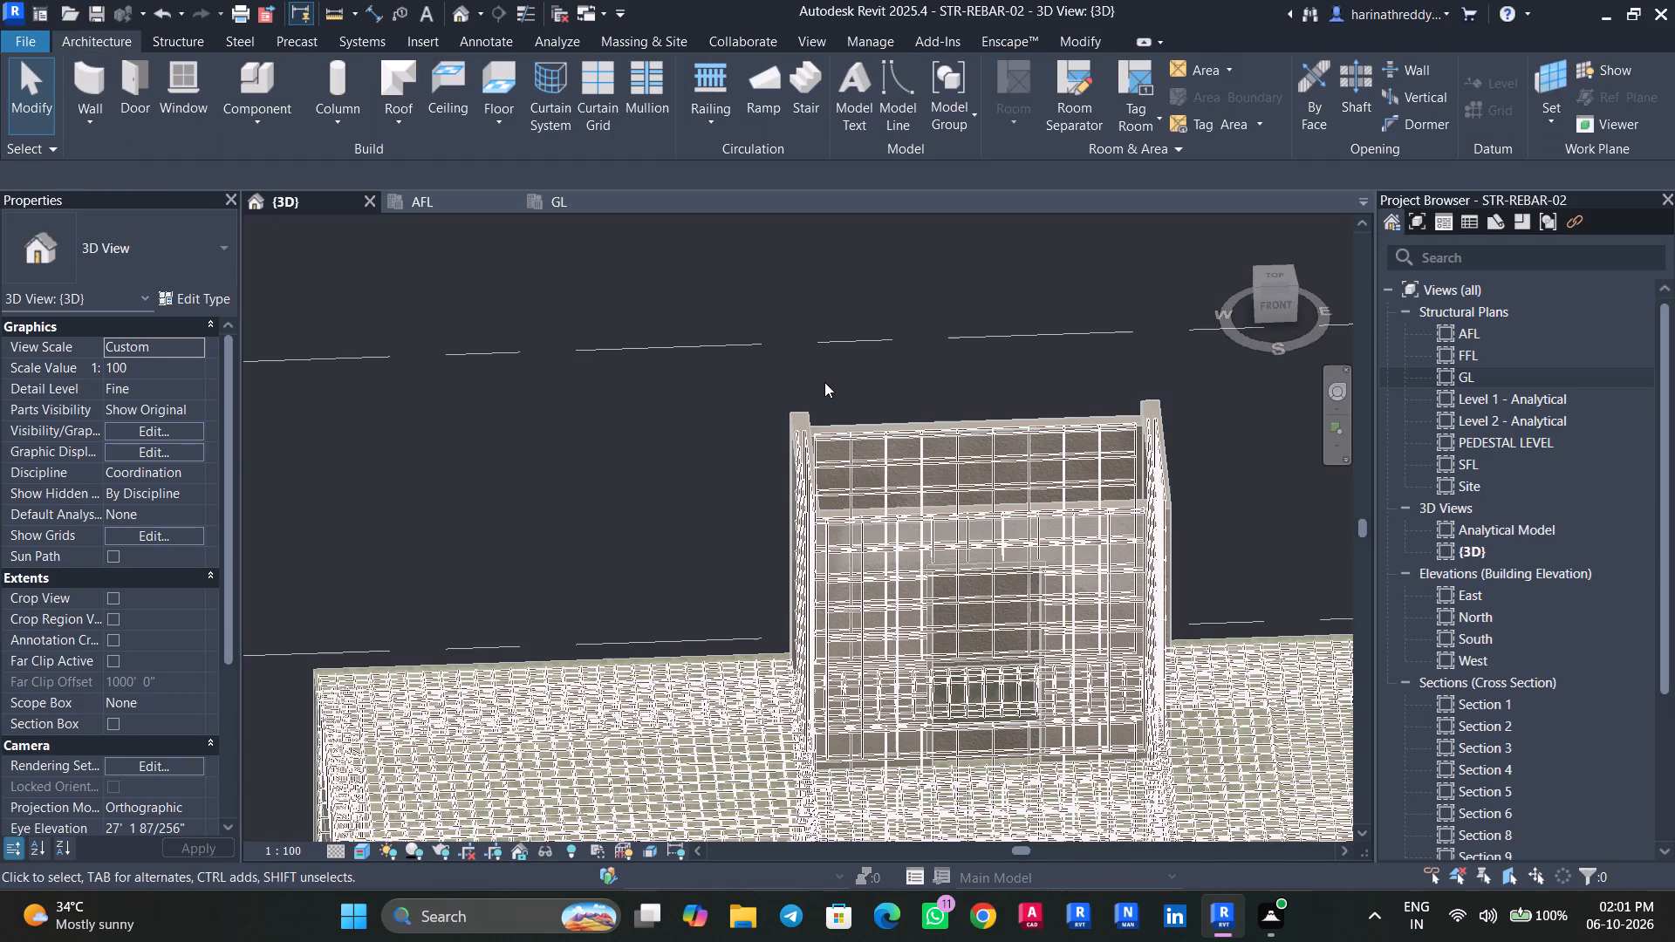
# Align the top of the back RT wall above SFL with the top of the adjoining side wall.
pyautogui.write('AL')
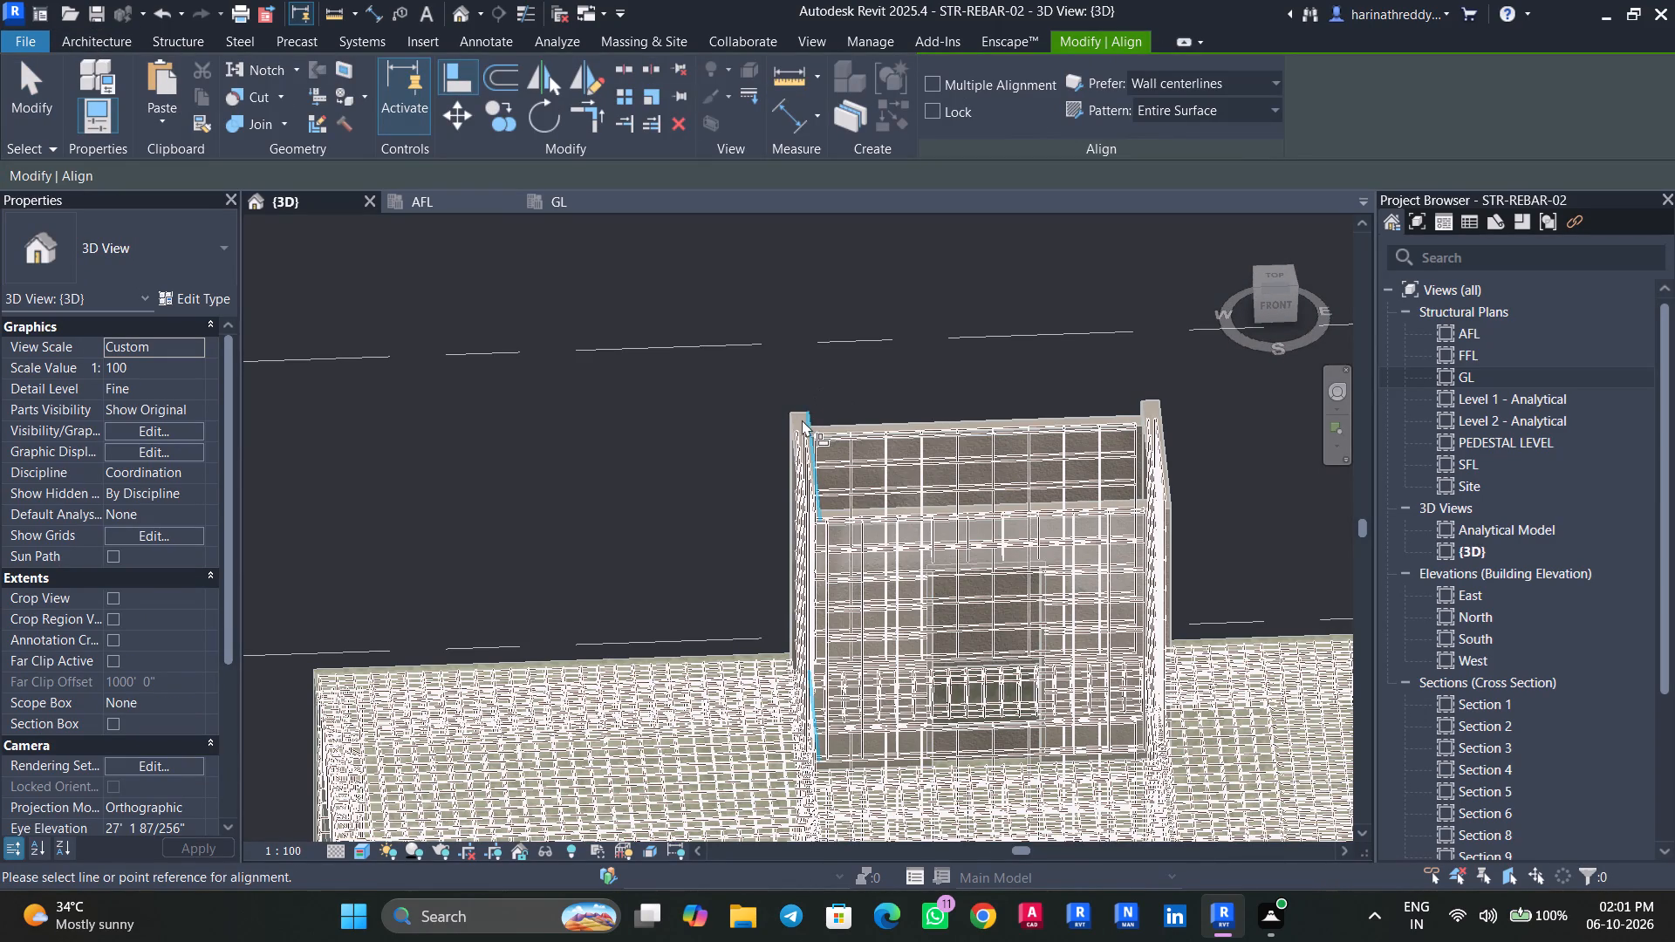
pyautogui.scroll(5, 801, 420)
pyautogui.click(801, 420)
pyautogui.click(925, 436)
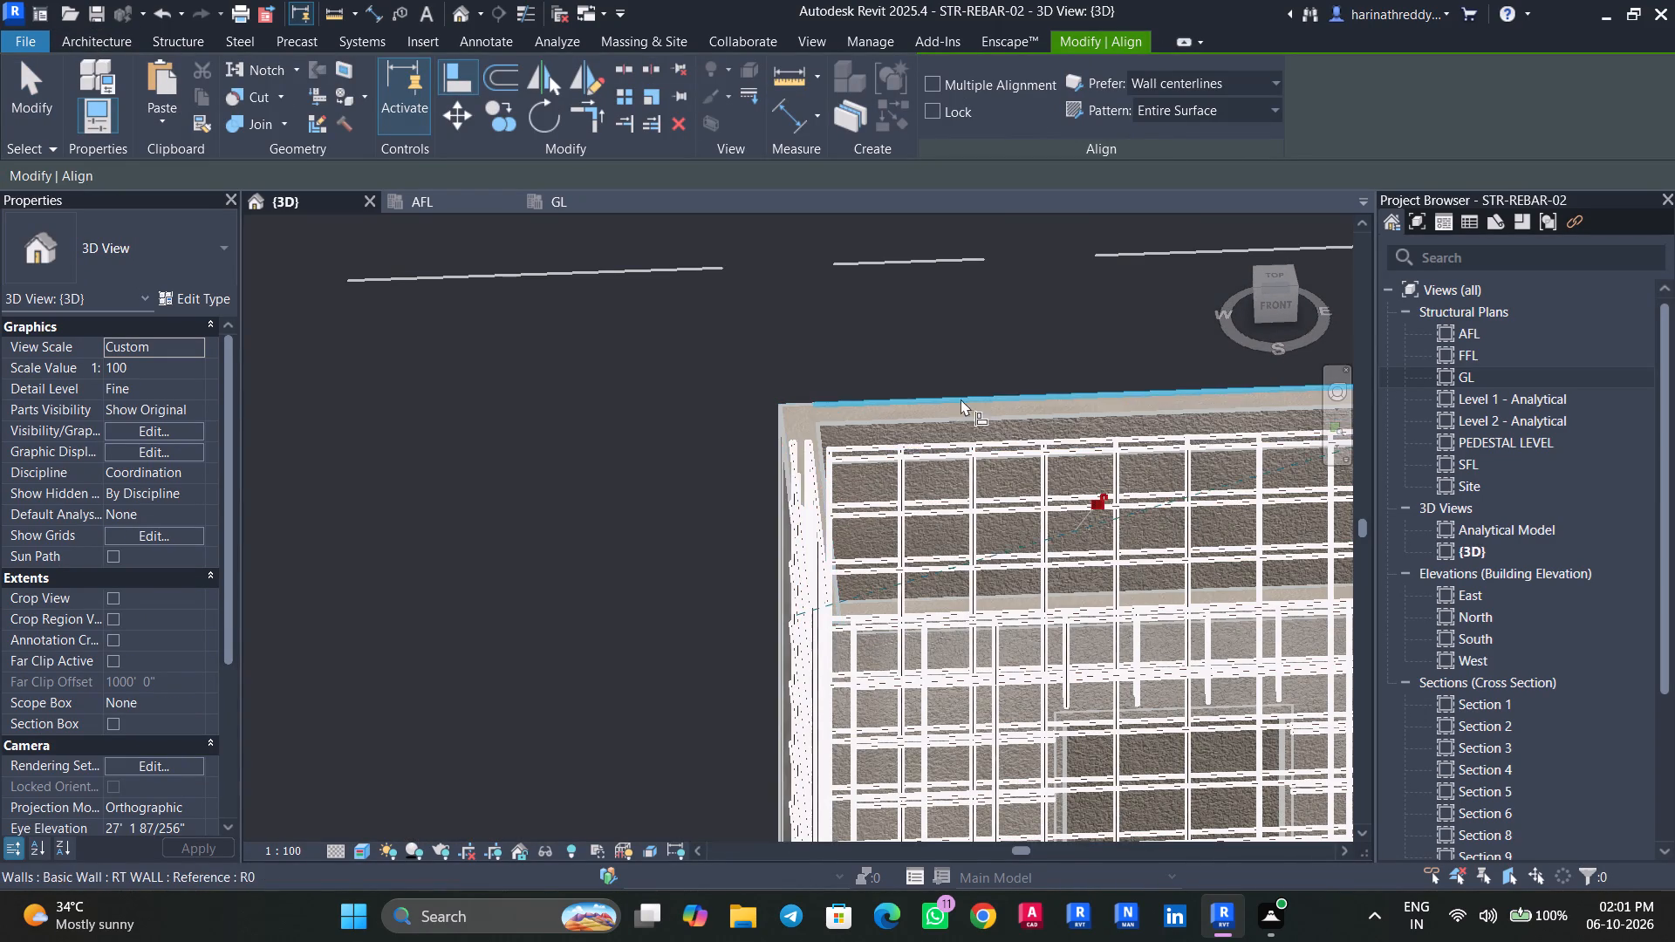
# Using multiple alignment, align the tops of the other side wall and the door-opening wall with the back RT wall's top.
pyautogui.moveTo(973, 366); pyautogui.dragTo(567, 336, button='middle')
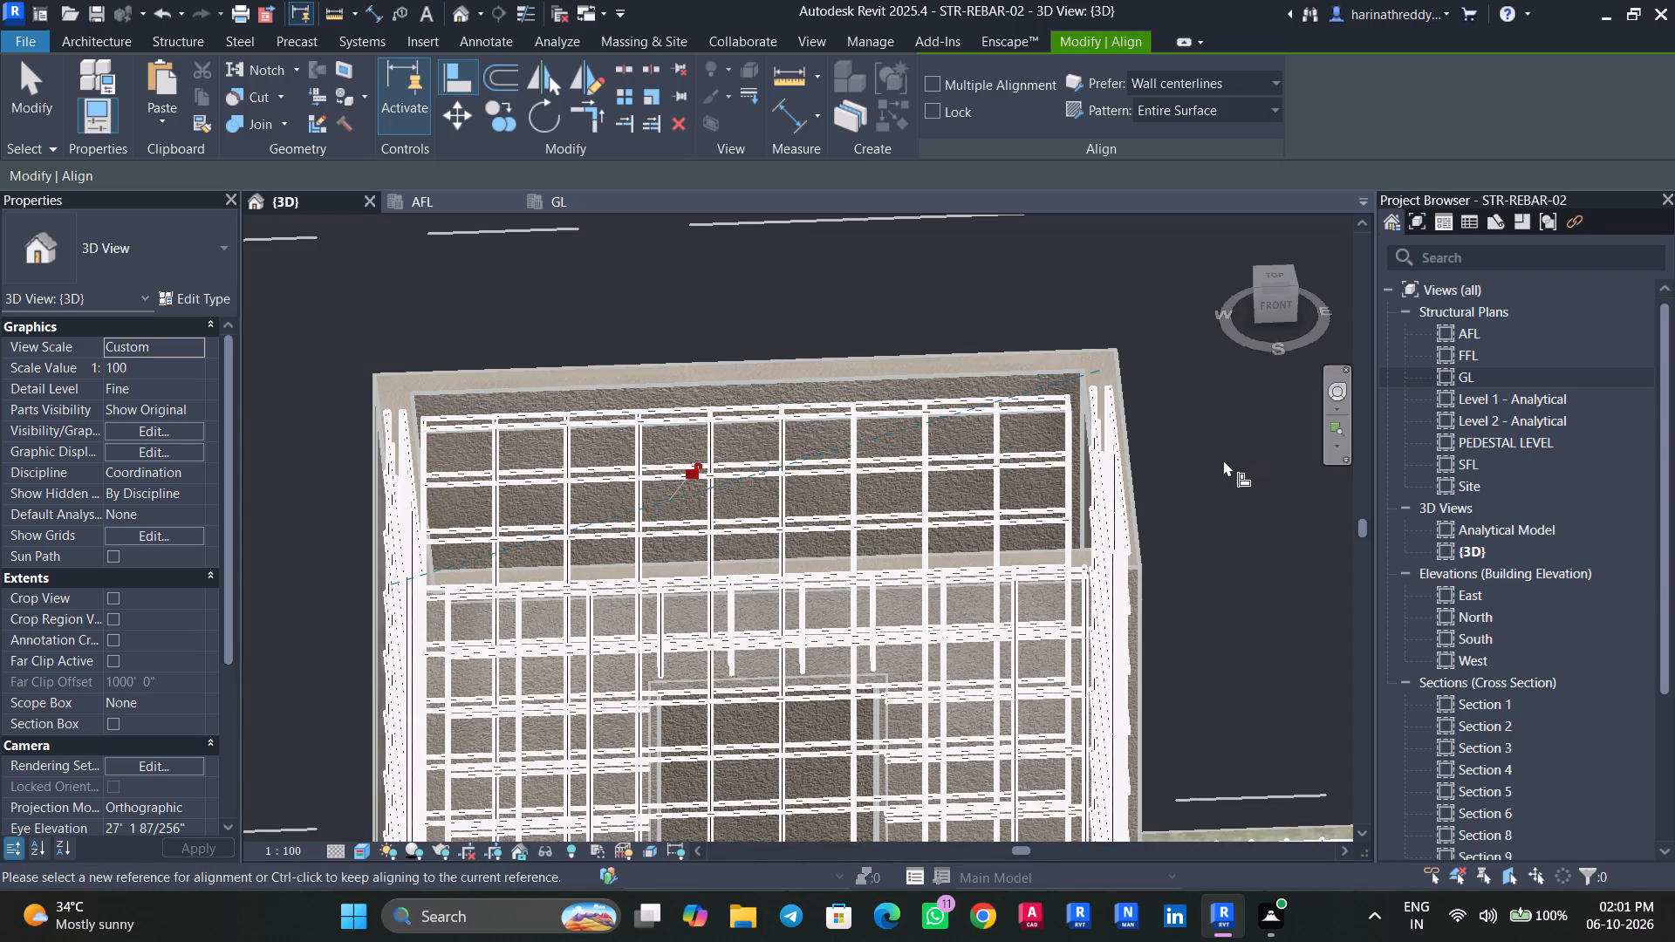
pyautogui.keyDown('shift'); pyautogui.moveTo(1220, 459); pyautogui.dragTo(994, 409, button='middle'); pyautogui.keyUp('shift')
pyautogui.click(935, 86)
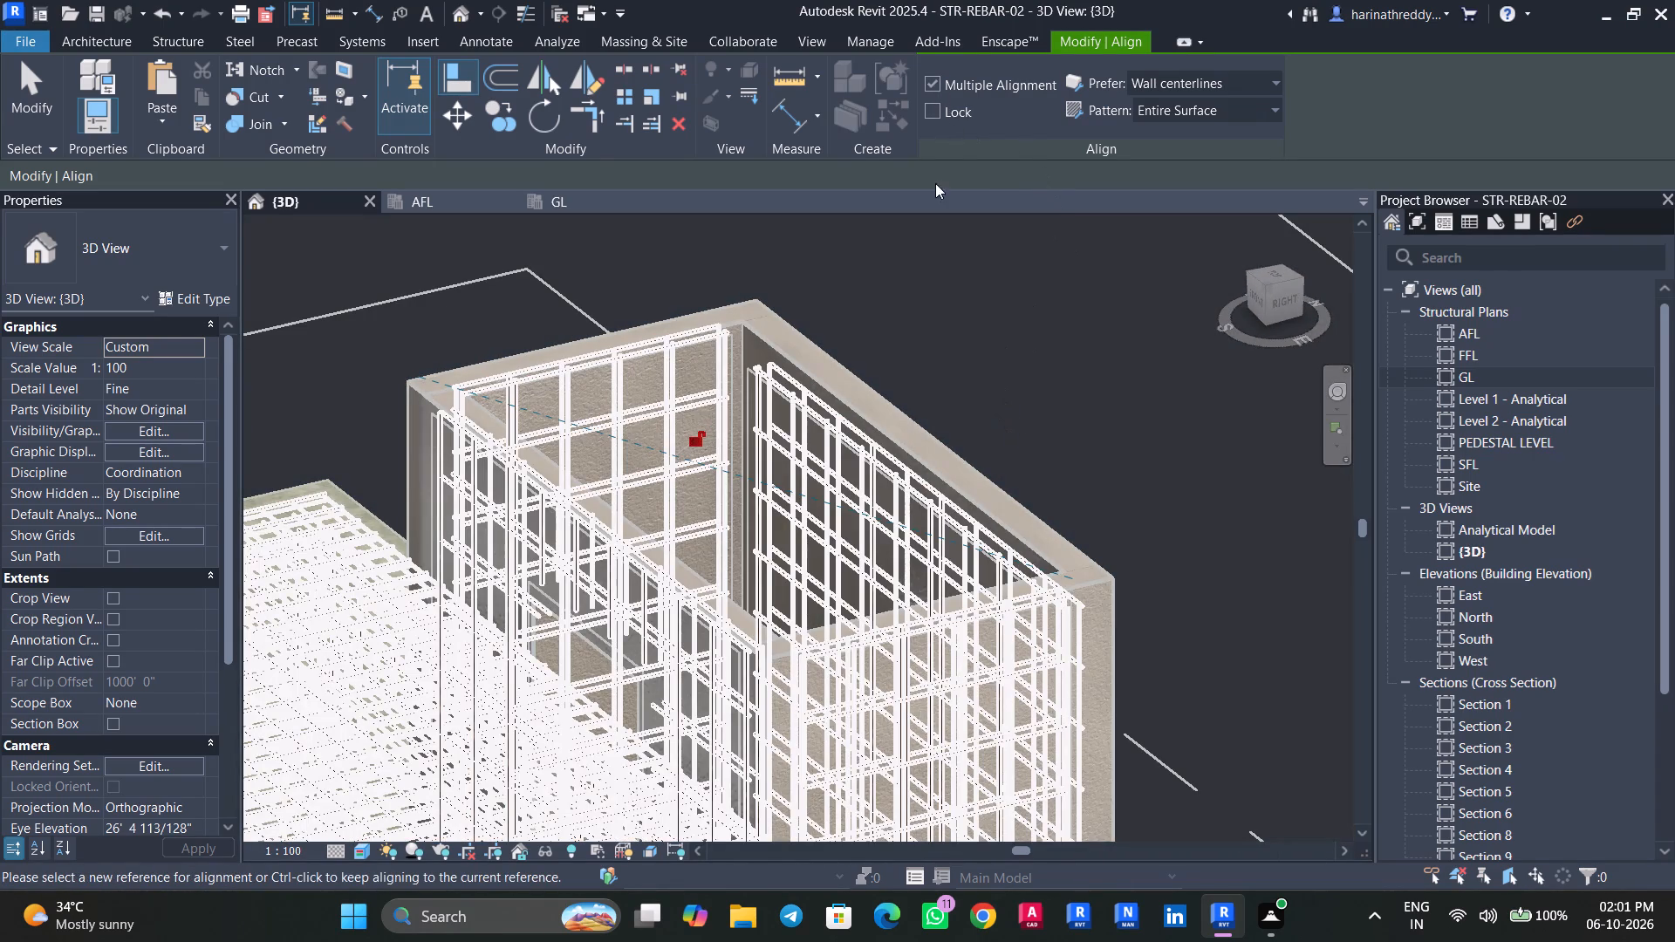
pyautogui.scroll(3, 838, 381)
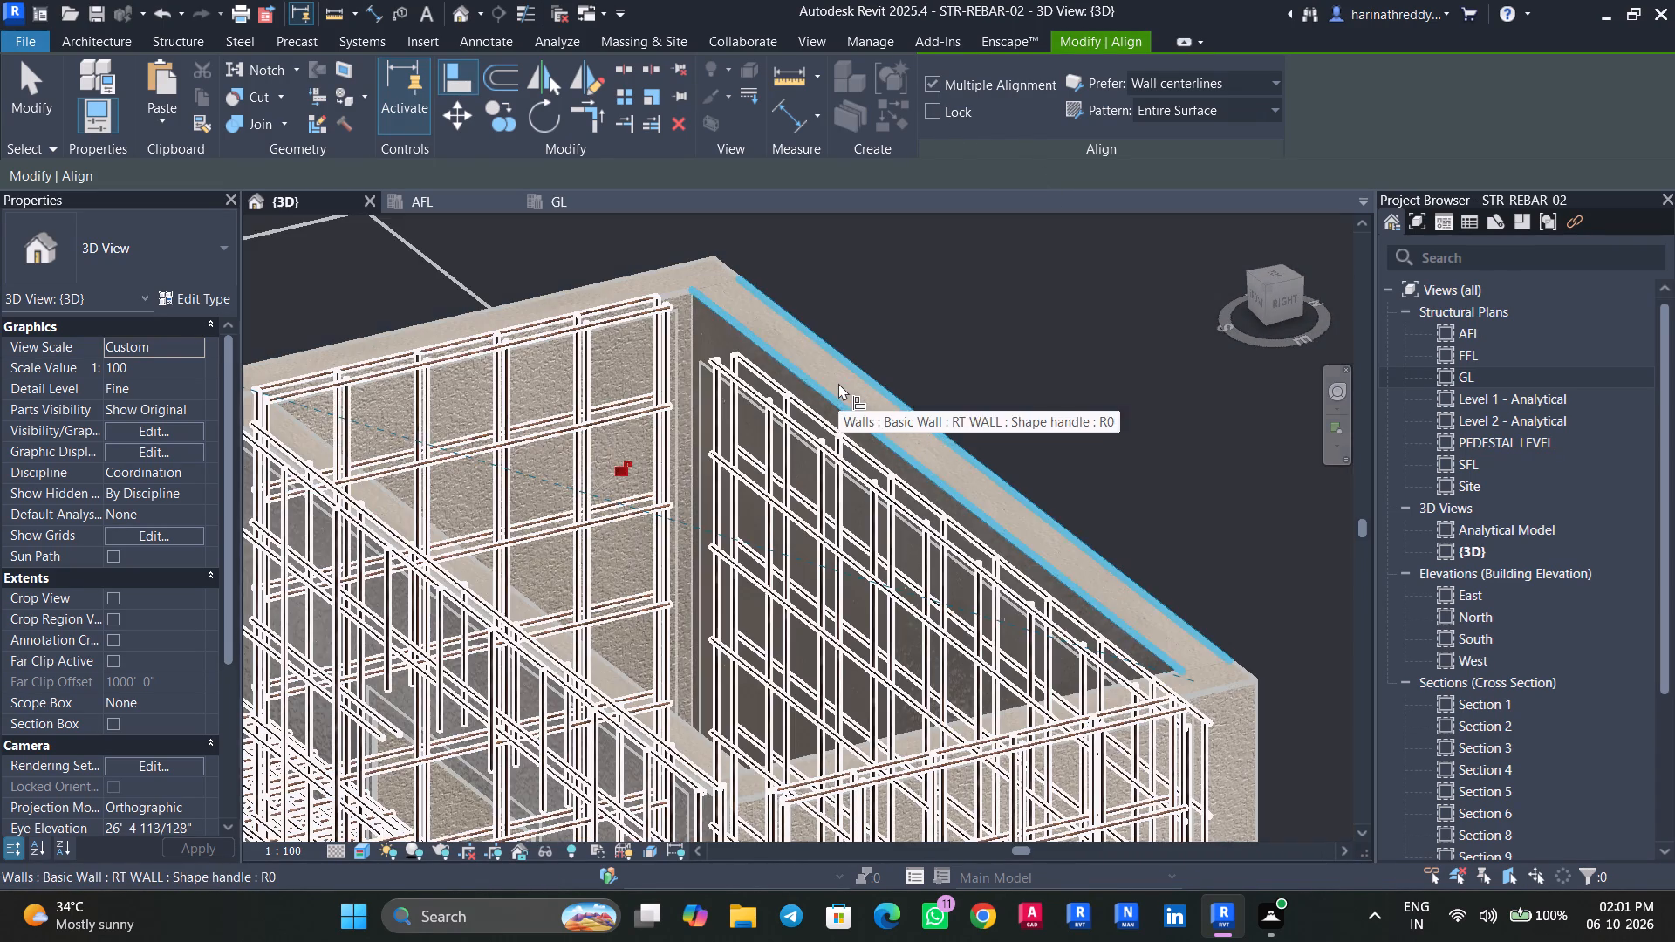
pyautogui.click(838, 383)
pyautogui.moveTo(1091, 442); pyautogui.dragTo(1084, 328, button='middle')
pyautogui.click(999, 593)
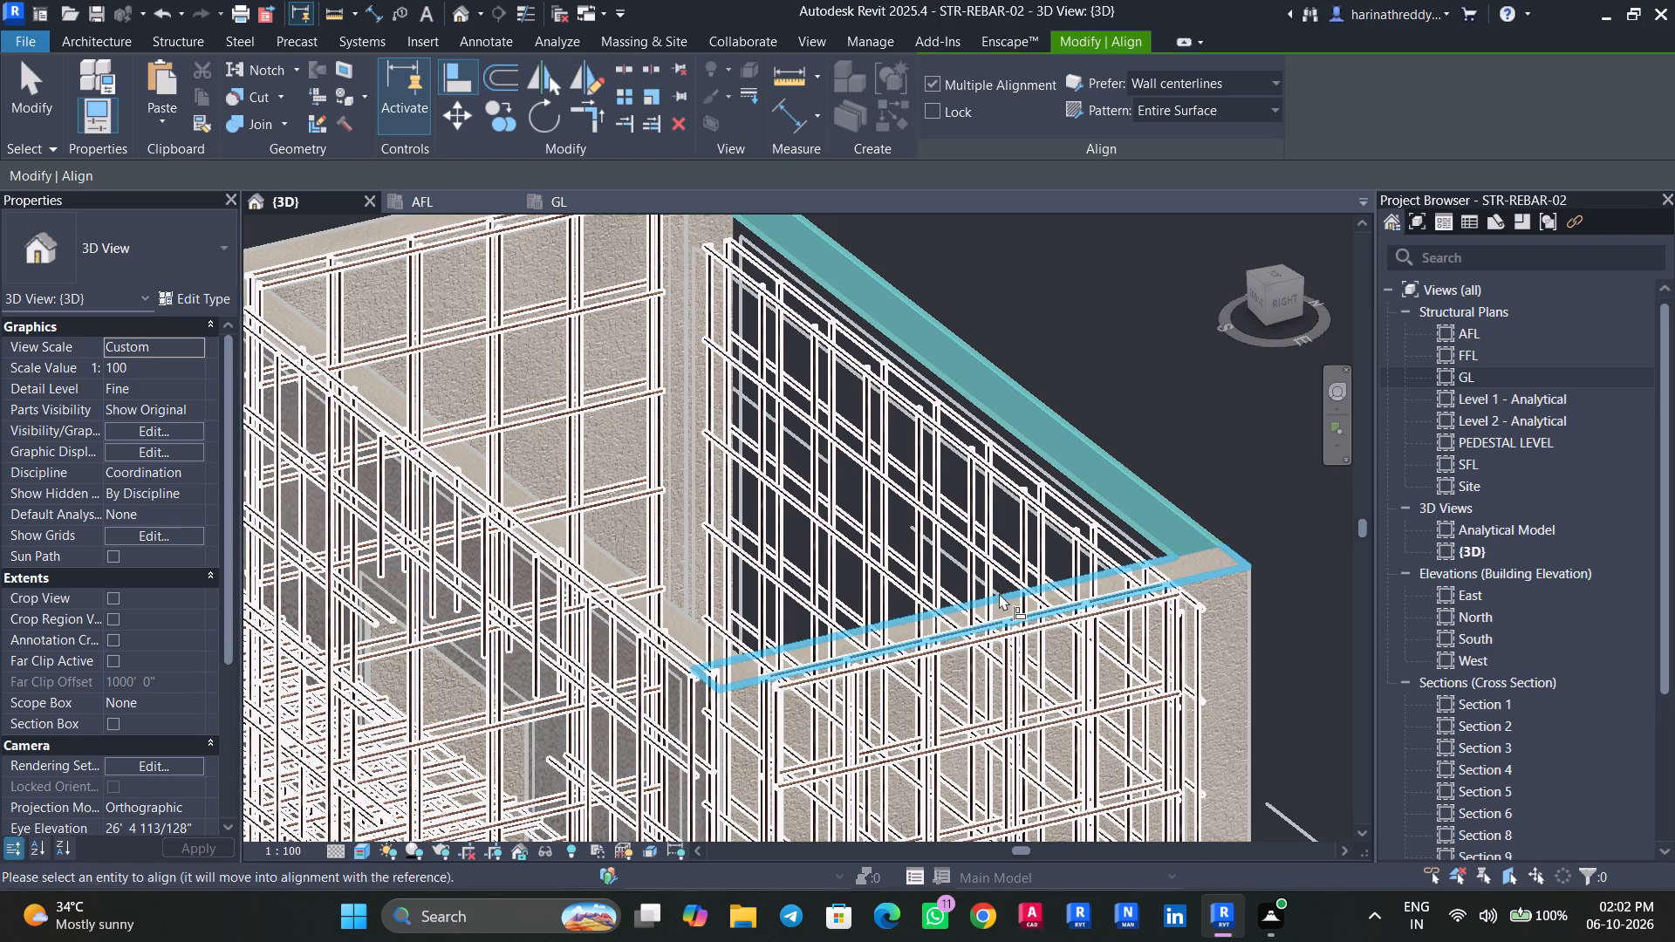
pyautogui.click(588, 558)
pyautogui.press('Escape')
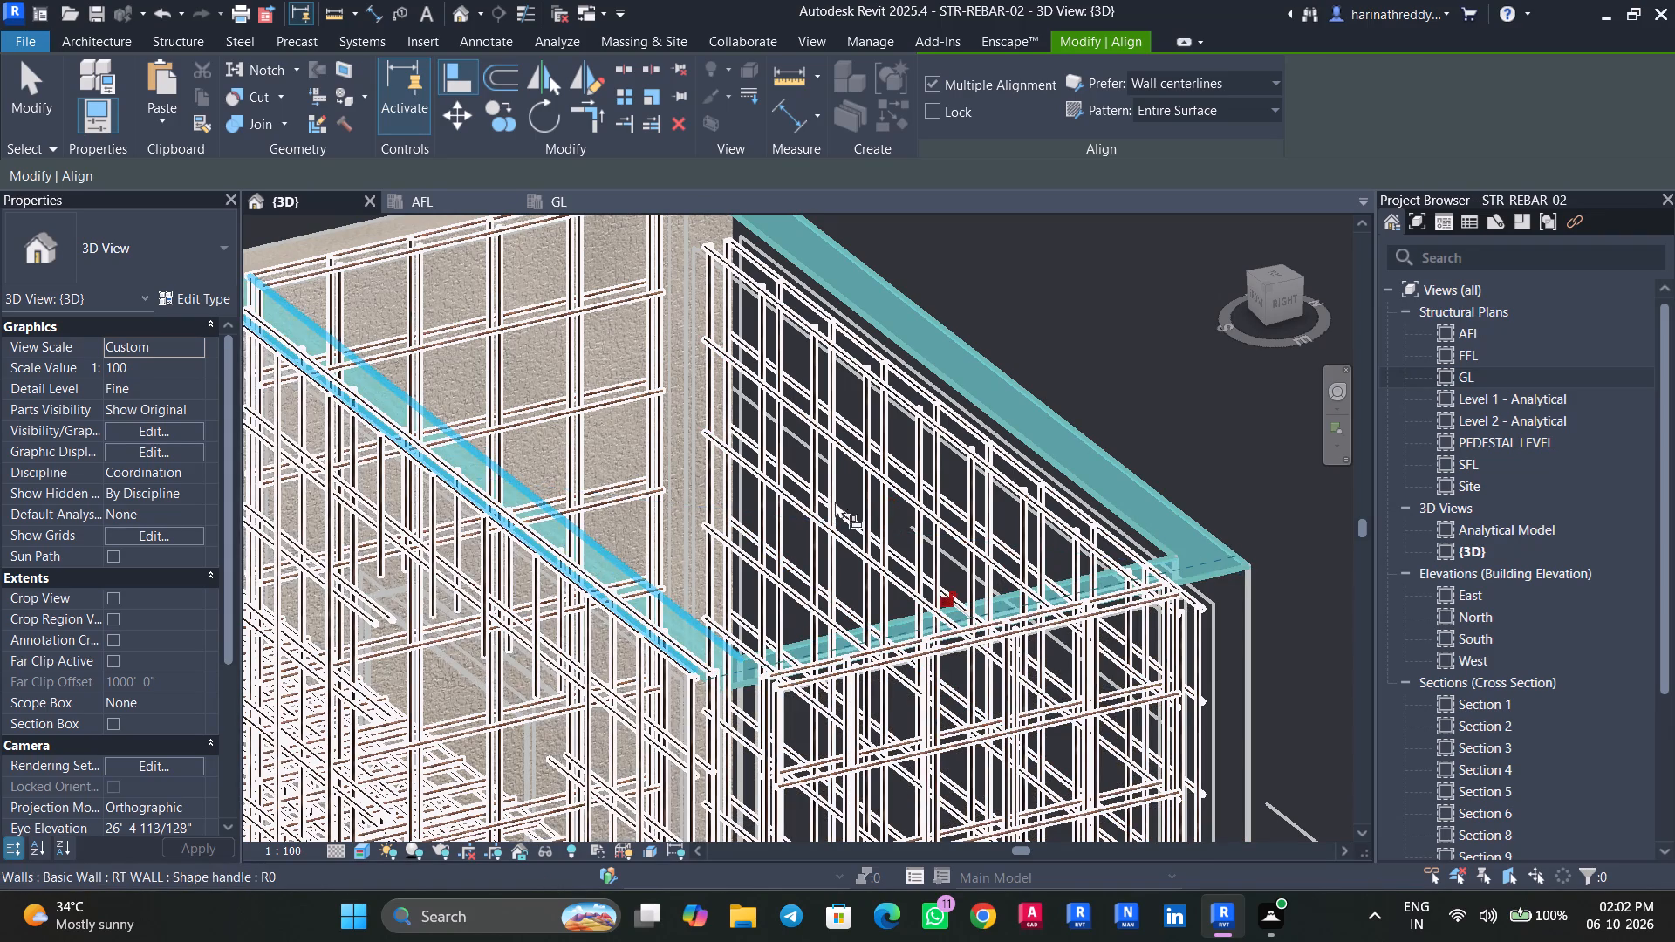
pyautogui.press('Escape')
pyautogui.press('Escape')
# In the back view, raise the top boundary edge of the back RT wall's area reinforcement to just below the wall's top.
pyautogui.scroll(-4, 1122, 390)
pyautogui.keyDown('shift'); pyautogui.moveTo(1174, 440); pyautogui.dragTo(882, 345, button='middle'); pyautogui.keyUp('shift')
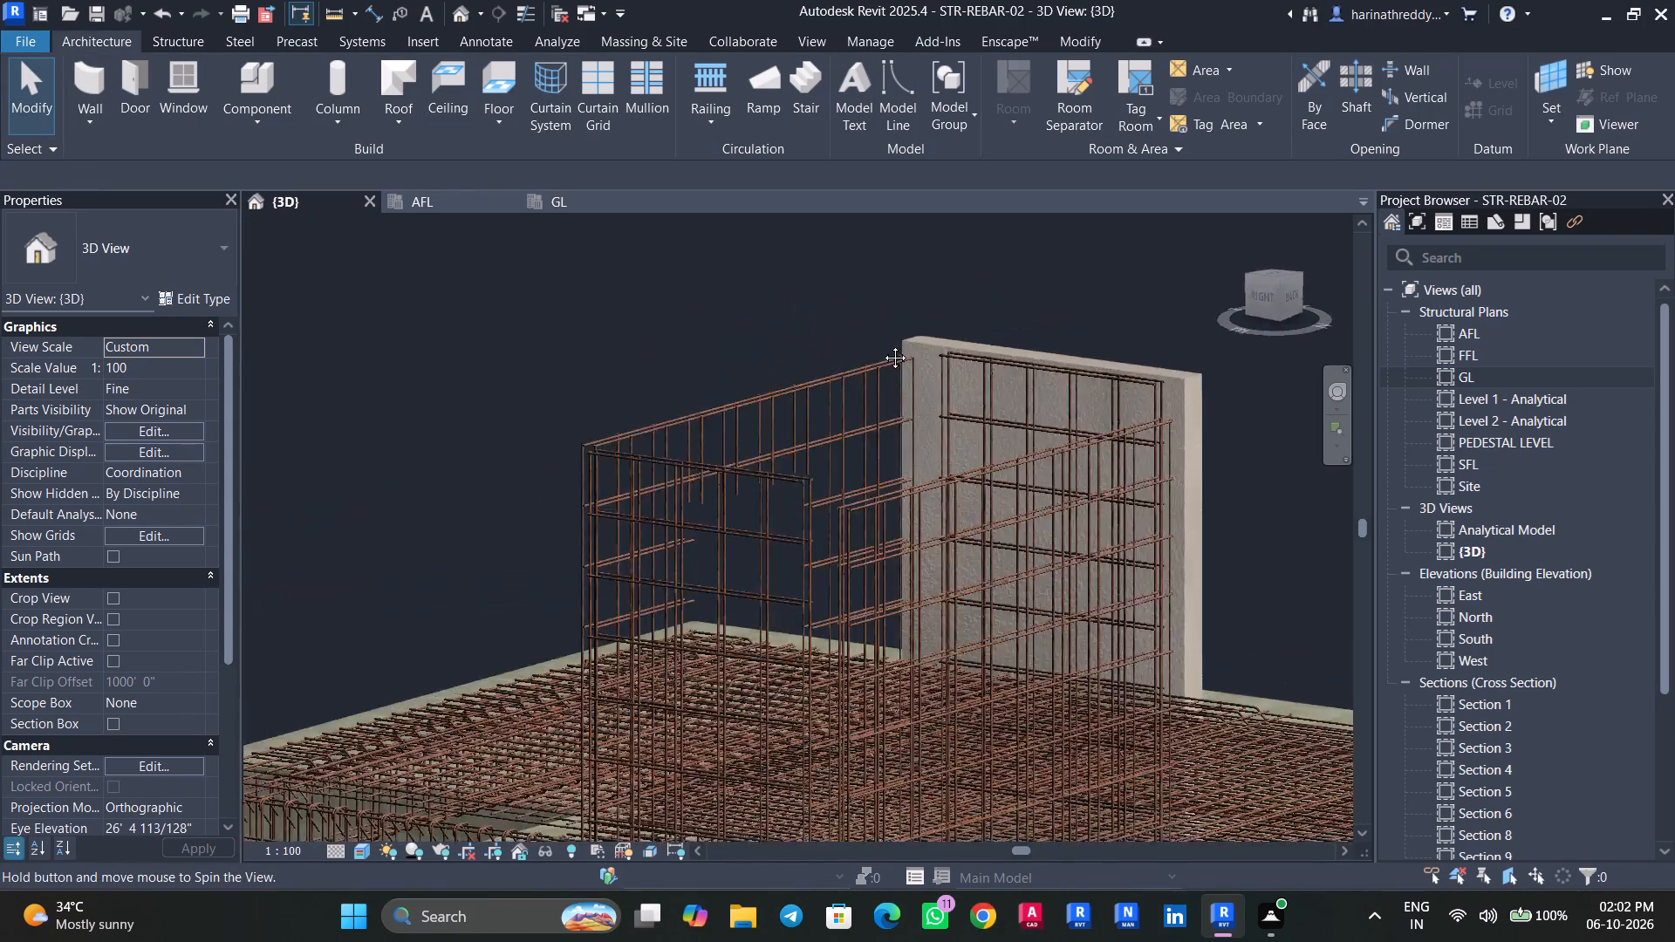
pyautogui.keyDown('shift'); pyautogui.moveTo(882, 345); pyautogui.dragTo(865, 345, button='middle'); pyautogui.keyUp('shift')
pyautogui.press('Escape')
pyautogui.scroll(4, 821, 468)
pyautogui.click(763, 465)
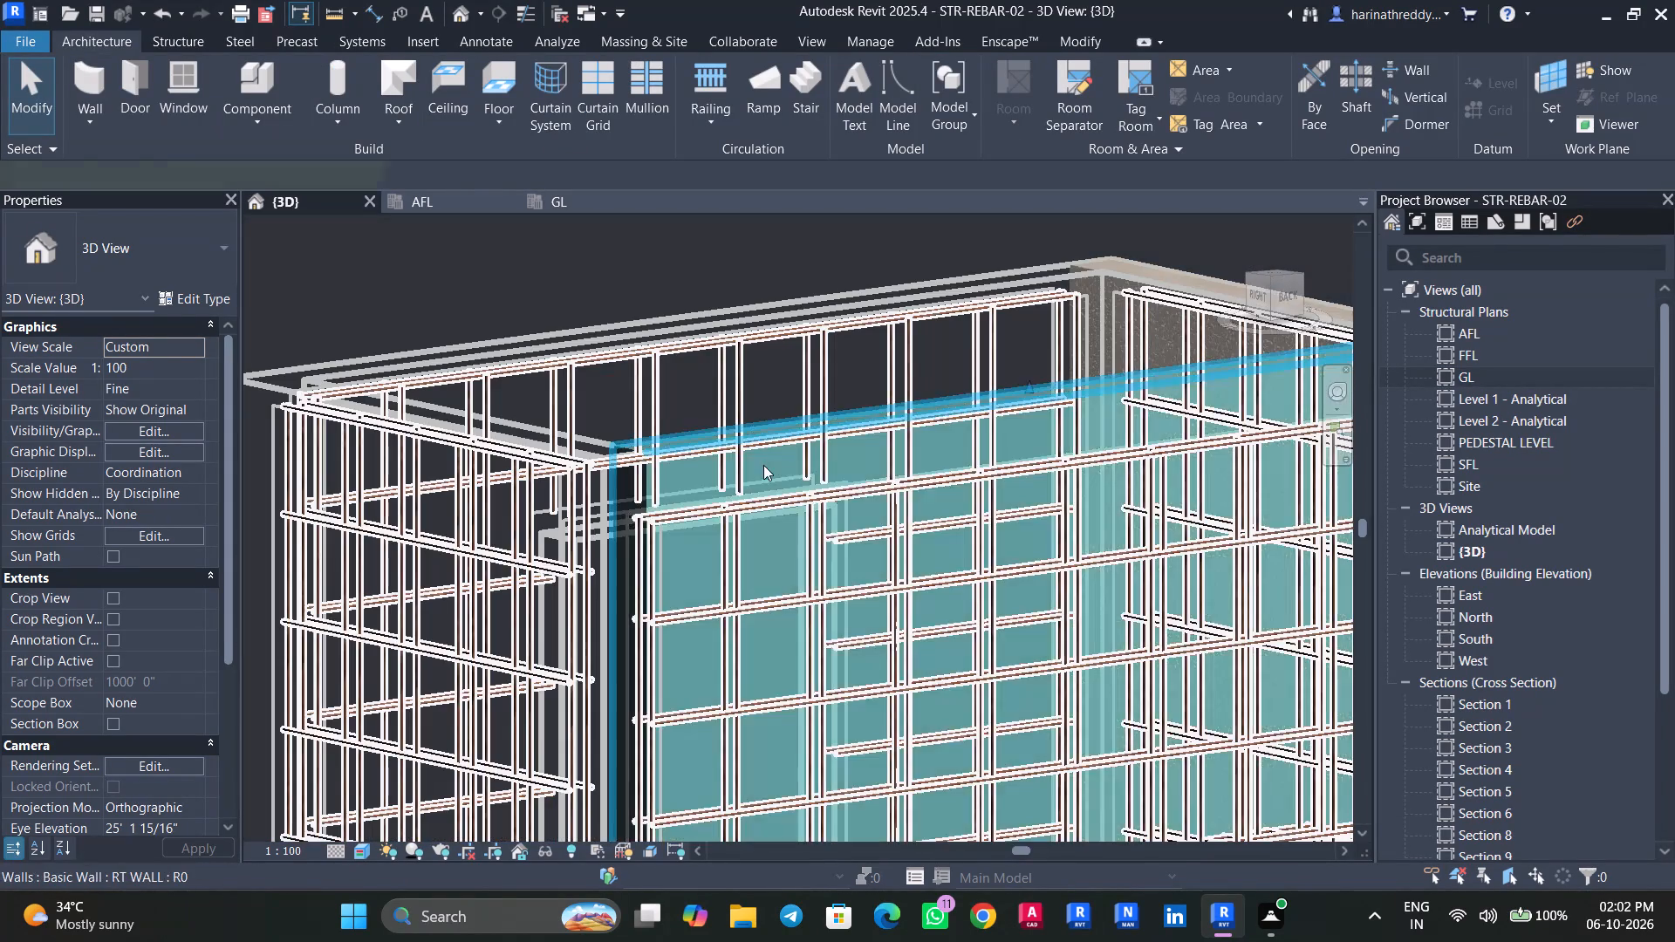
pyautogui.press('Escape')
pyautogui.press('Escape')
pyautogui.scroll(-2, 984, 446)
pyautogui.click(1281, 297)
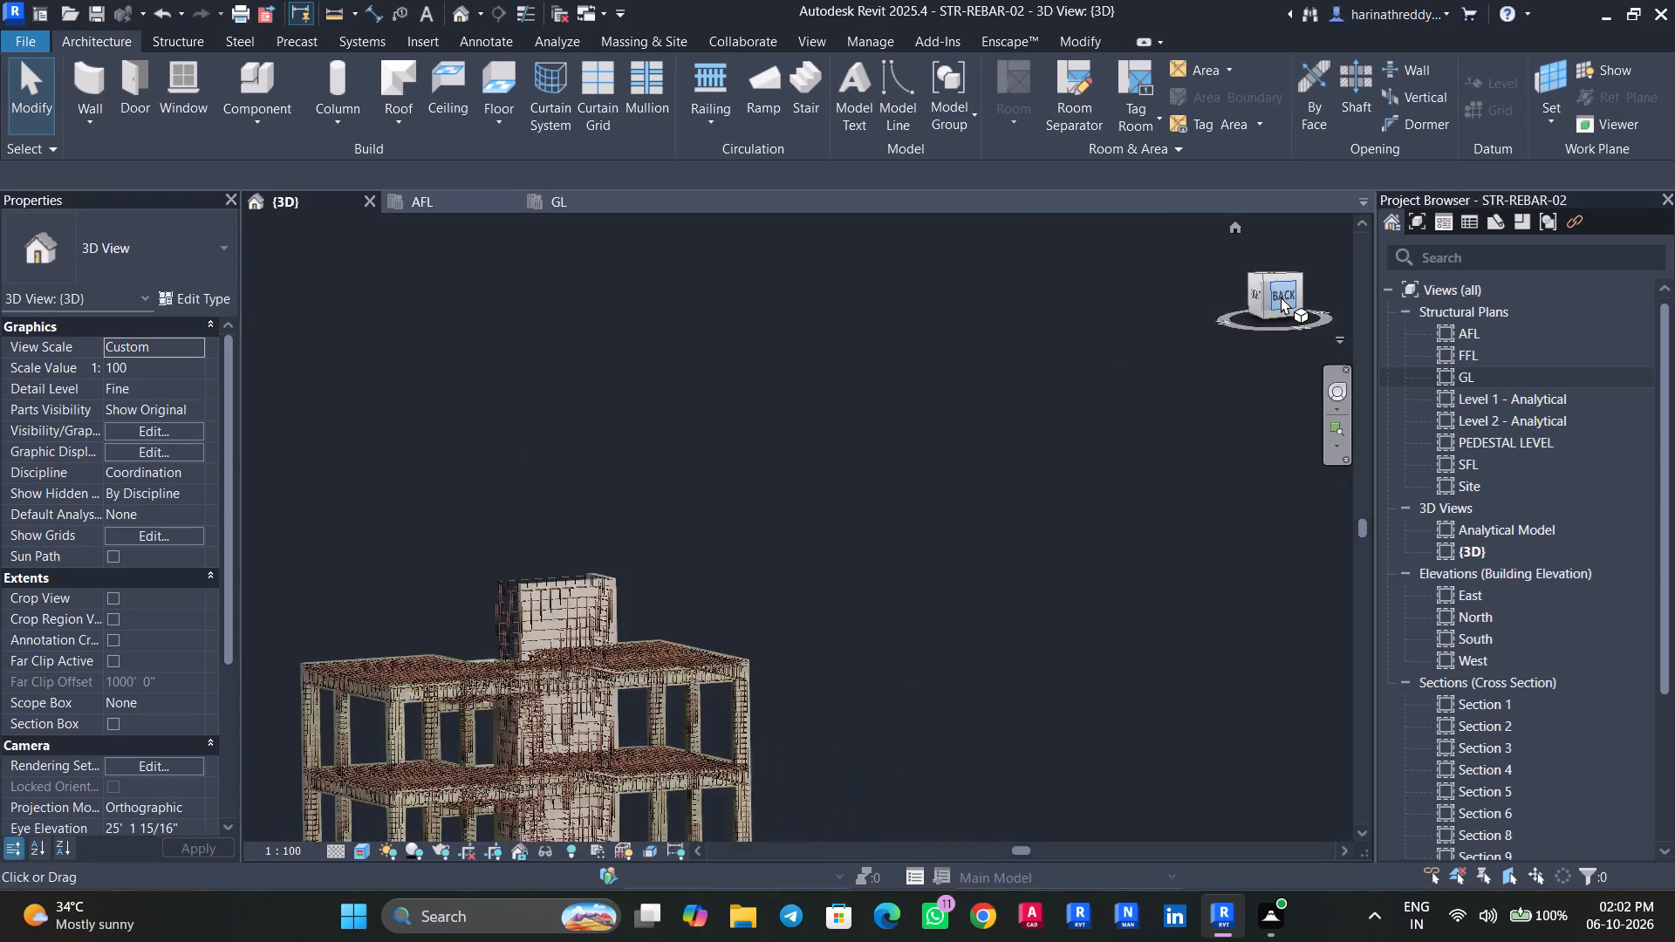
pyautogui.scroll(15, 824, 634)
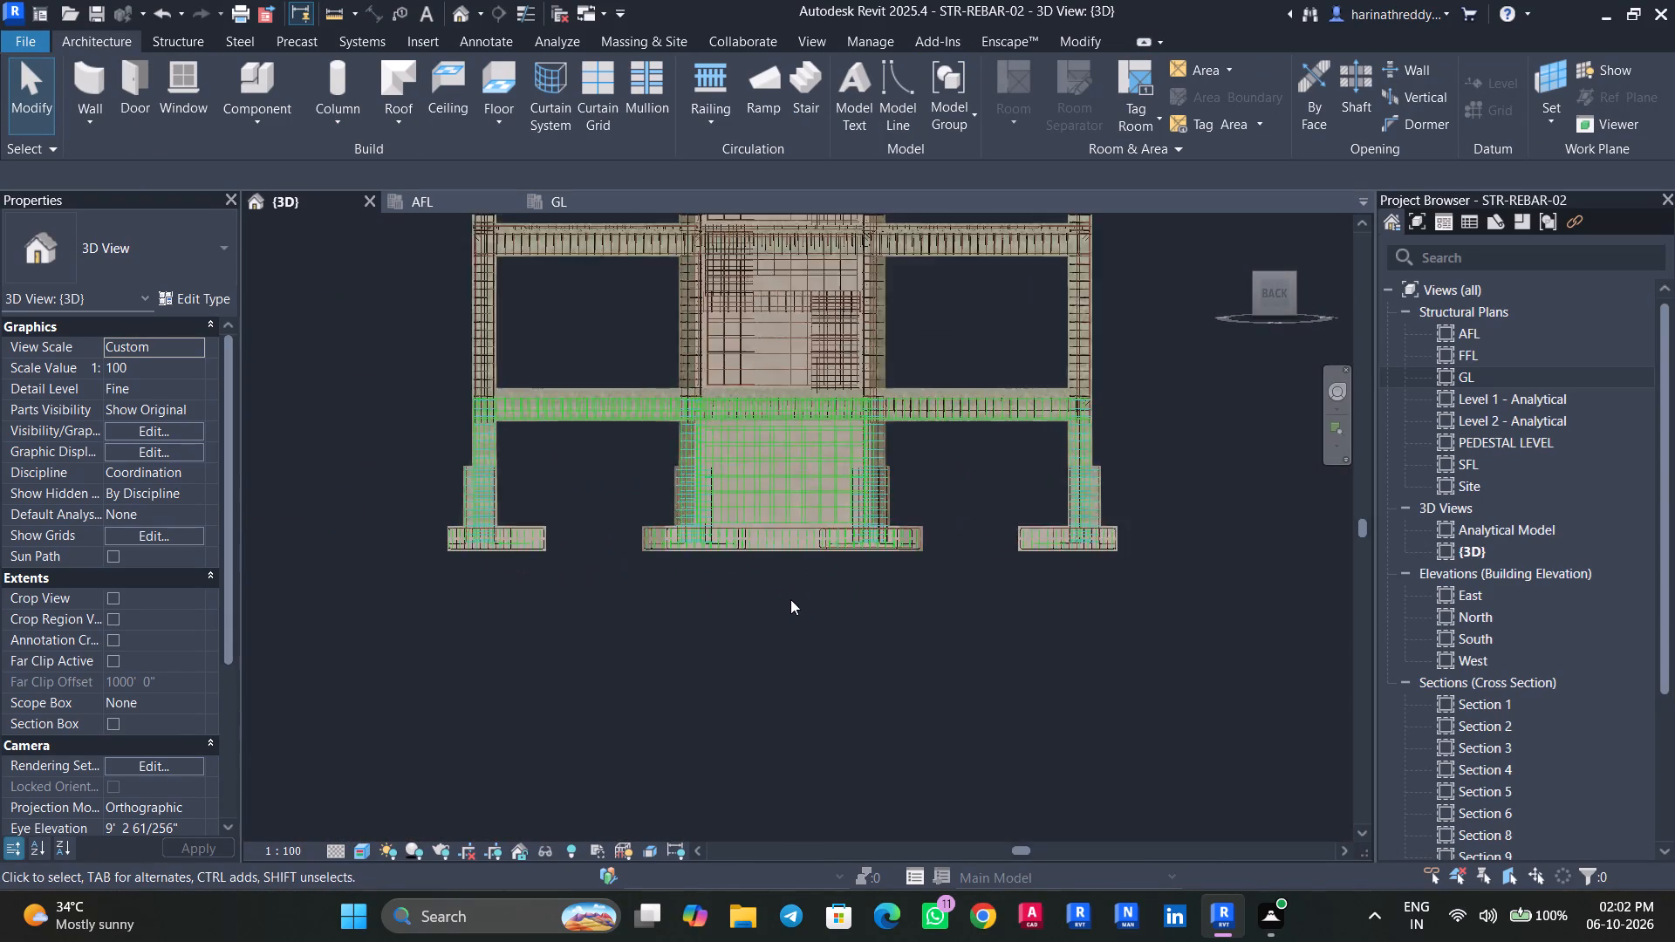
pyautogui.scroll(4, 790, 599)
pyautogui.scroll(-1, 793, 584)
pyautogui.scroll(3, 793, 584)
pyautogui.scroll(-11, 793, 584)
pyautogui.scroll(1, 793, 584)
pyautogui.moveTo(793, 584); pyautogui.dragTo(831, 782, button='middle')
pyautogui.moveTo(1026, 474); pyautogui.dragTo(1031, 590, button='middle')
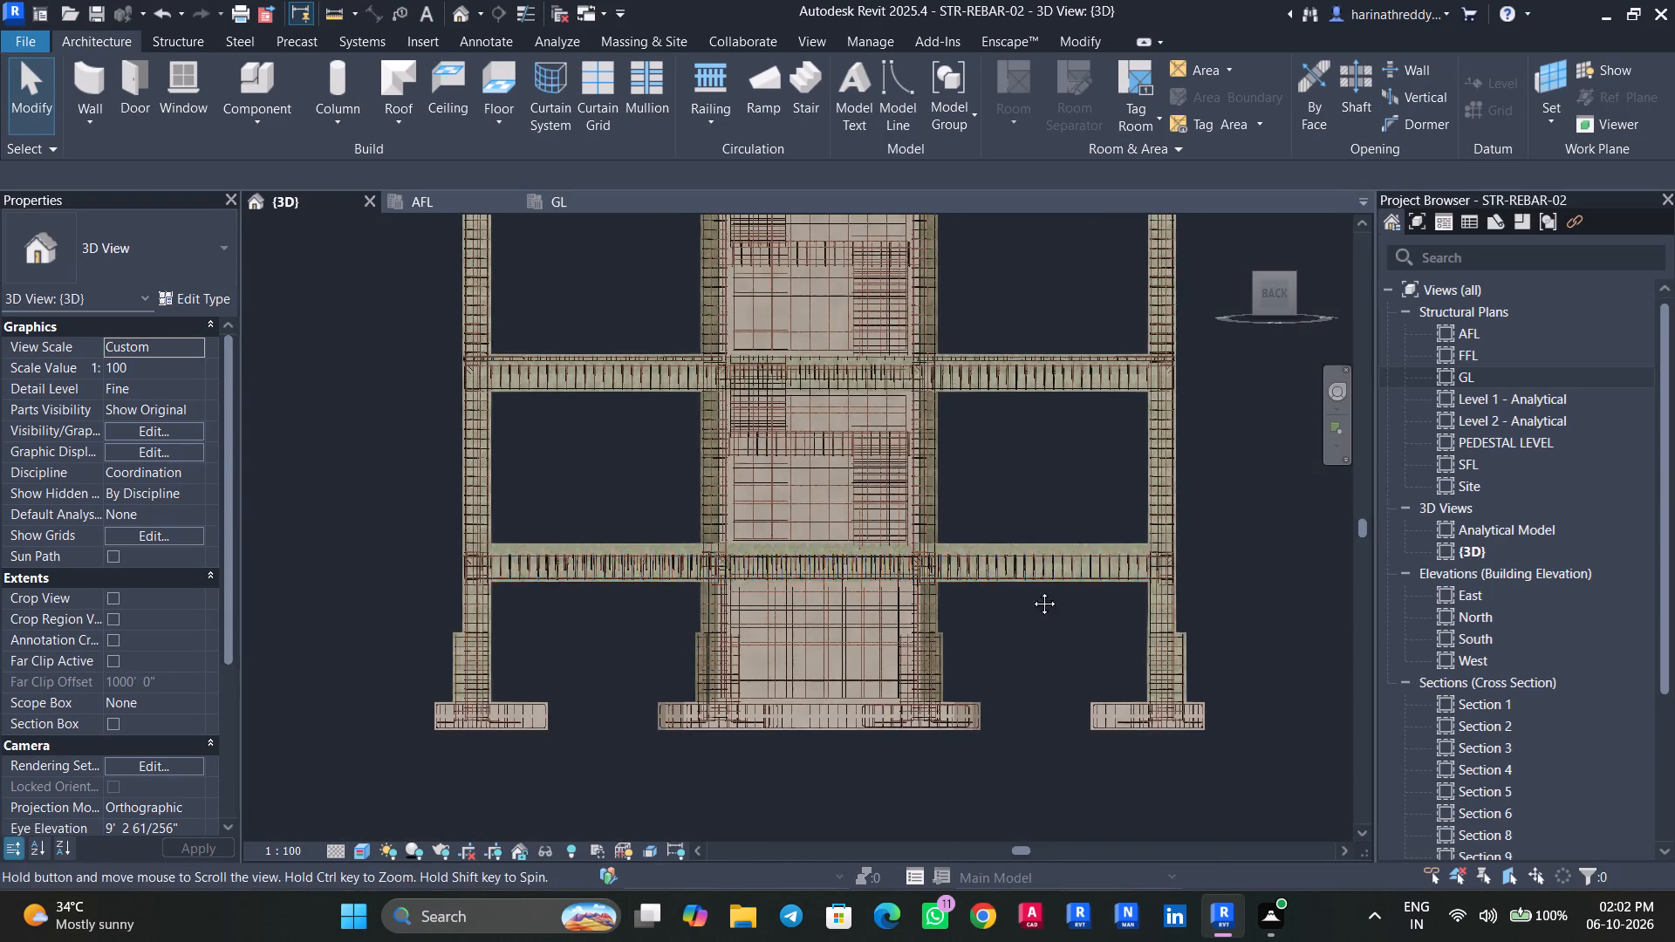
pyautogui.moveTo(1031, 590); pyautogui.dragTo(1053, 724, button='middle')
pyautogui.scroll(1, 1053, 724)
pyautogui.moveTo(1014, 307); pyautogui.dragTo(1105, 612, button='middle')
pyautogui.scroll(4, 853, 502)
pyautogui.click(857, 499)
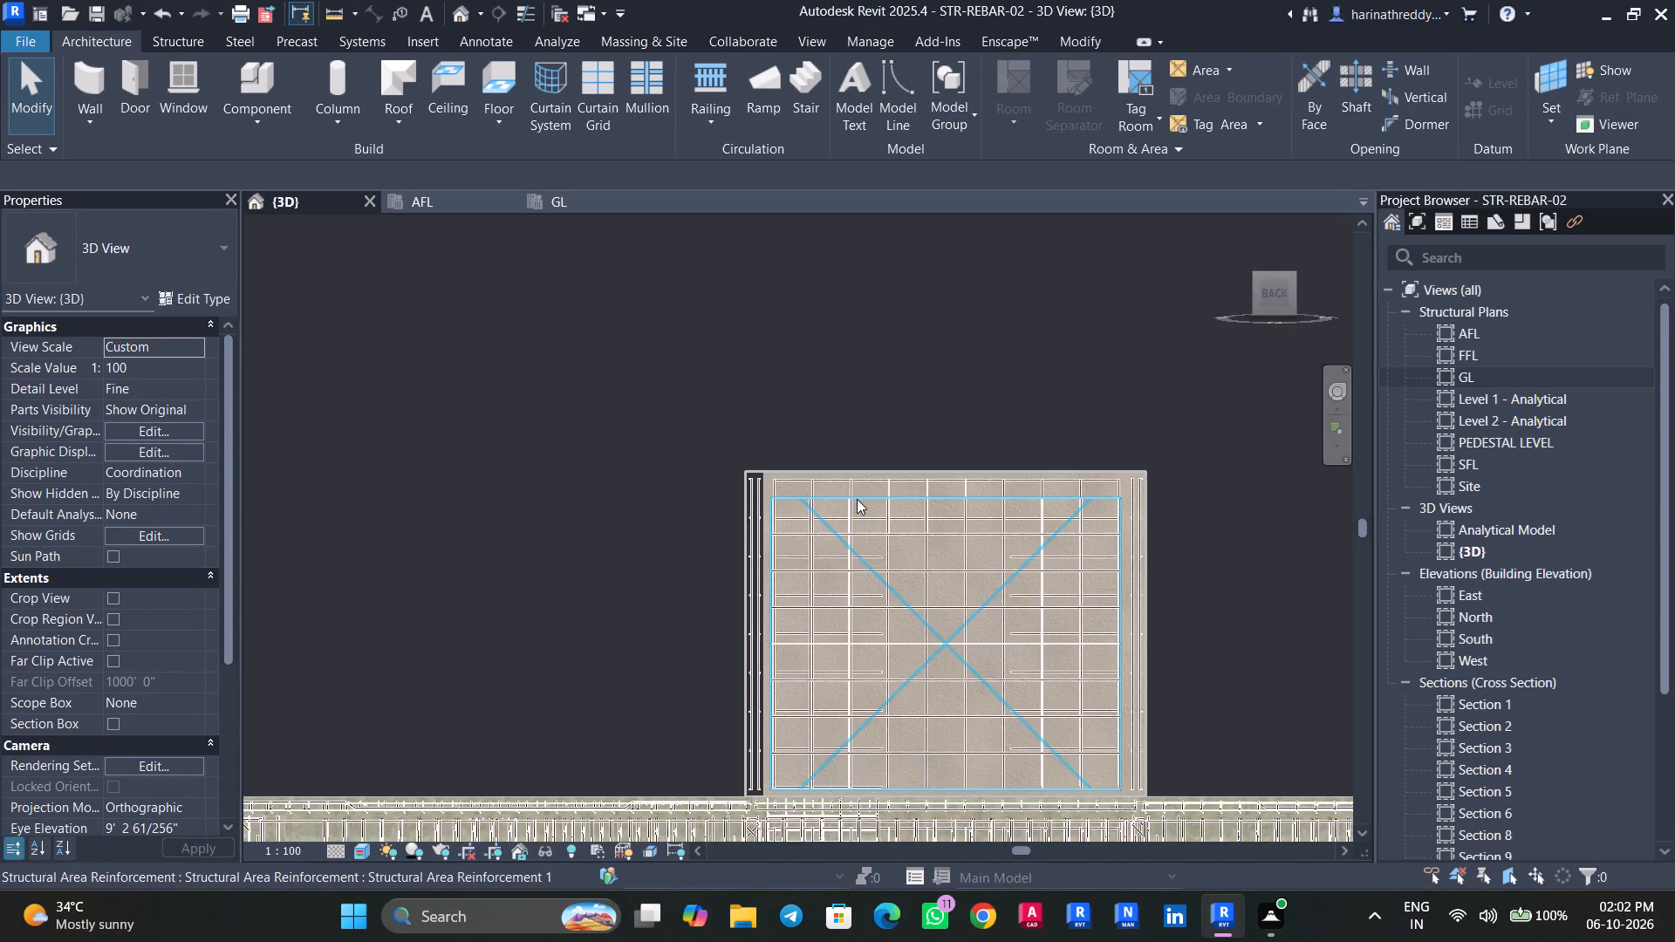
pyautogui.scroll(6, 857, 499)
pyautogui.moveTo(1056, 495); pyautogui.dragTo(1056, 464)
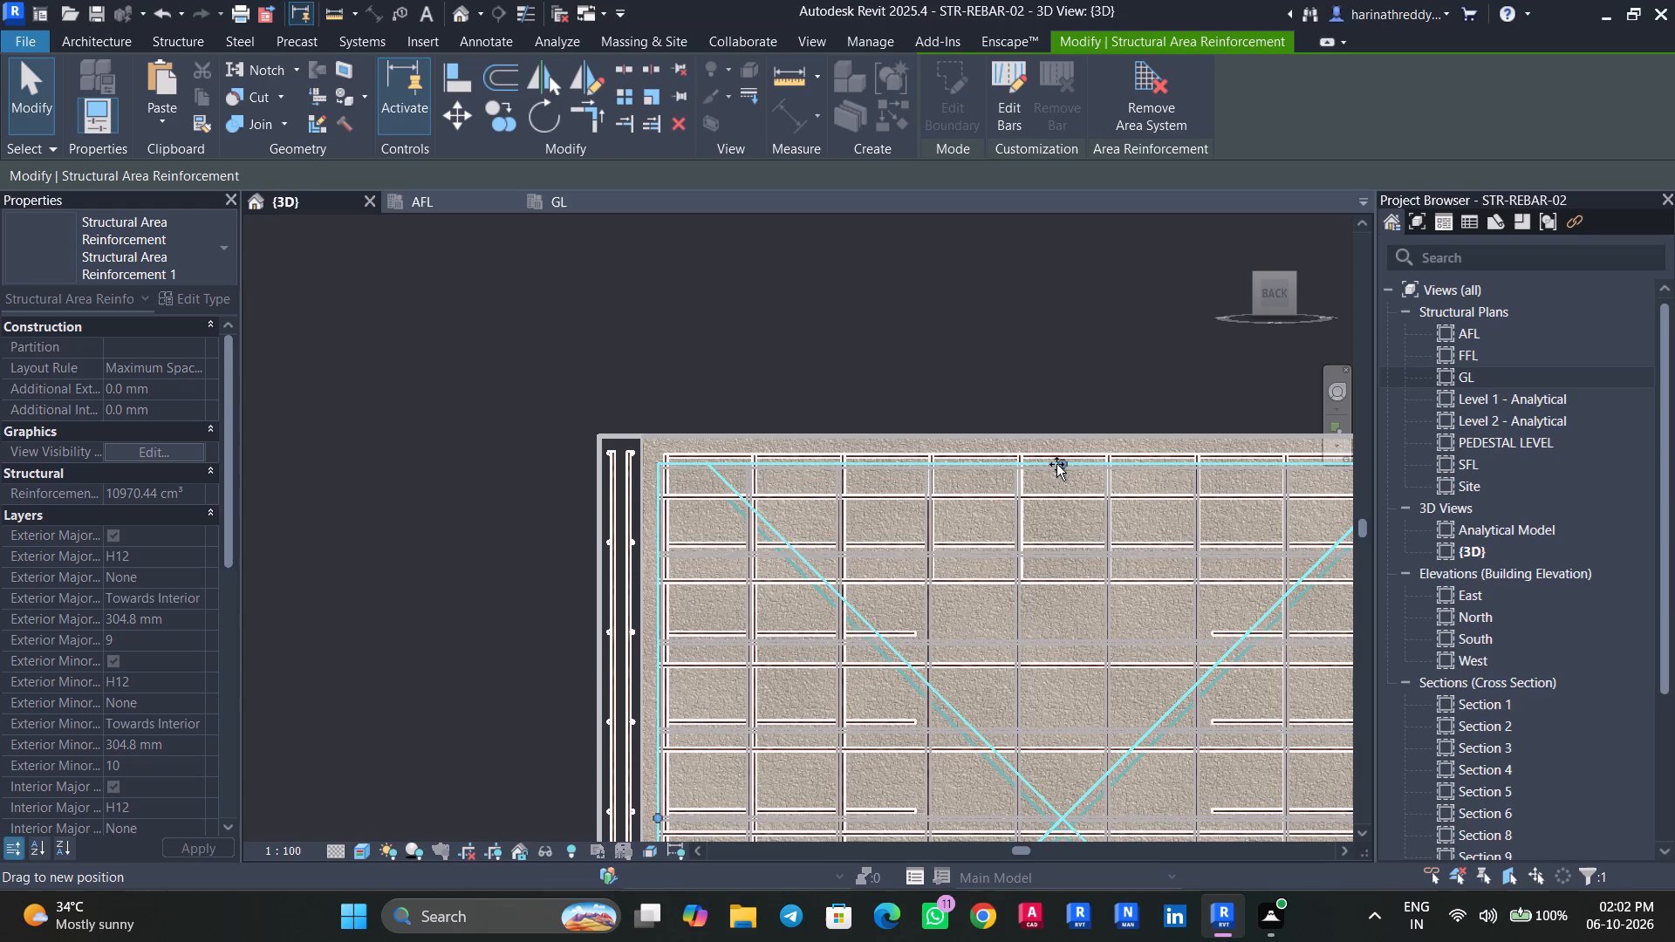
pyautogui.moveTo(1056, 464); pyautogui.dragTo(1055, 457)
# Nudge one vertical boundary edge of the back wall's area reinforcement slightly inward and check the remaining edges.
pyautogui.moveTo(702, 683); pyautogui.dragTo(733, 535, button='middle')
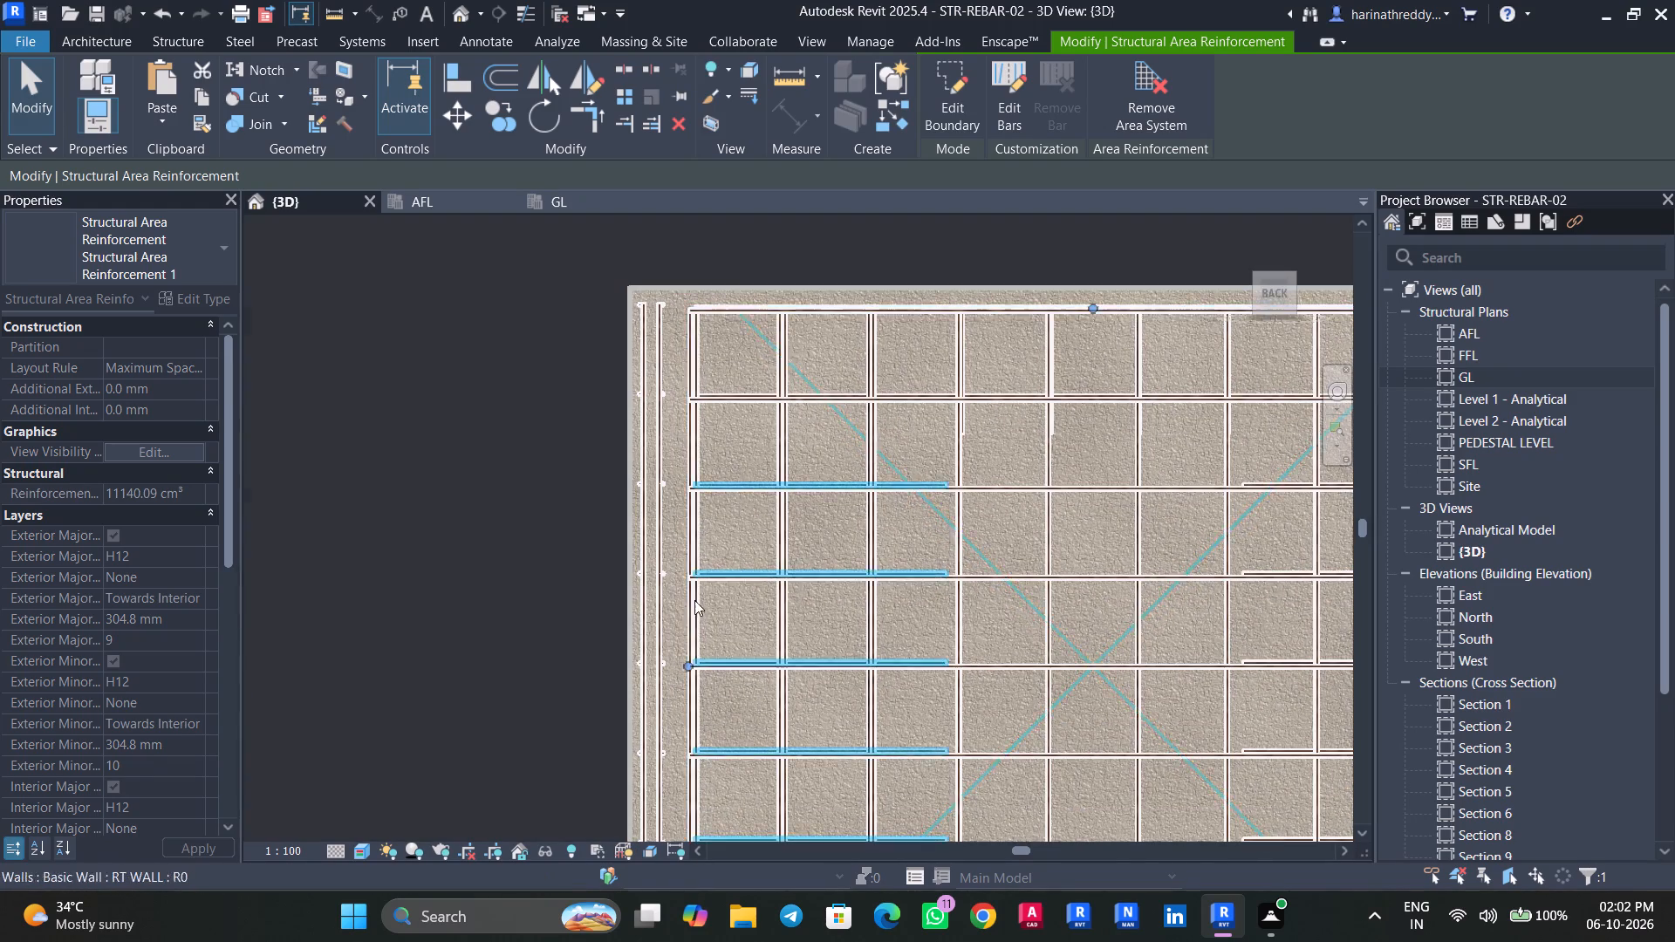
pyautogui.moveTo(685, 665); pyautogui.dragTo(694, 660)
pyautogui.moveTo(841, 631); pyautogui.dragTo(597, 622, button='middle')
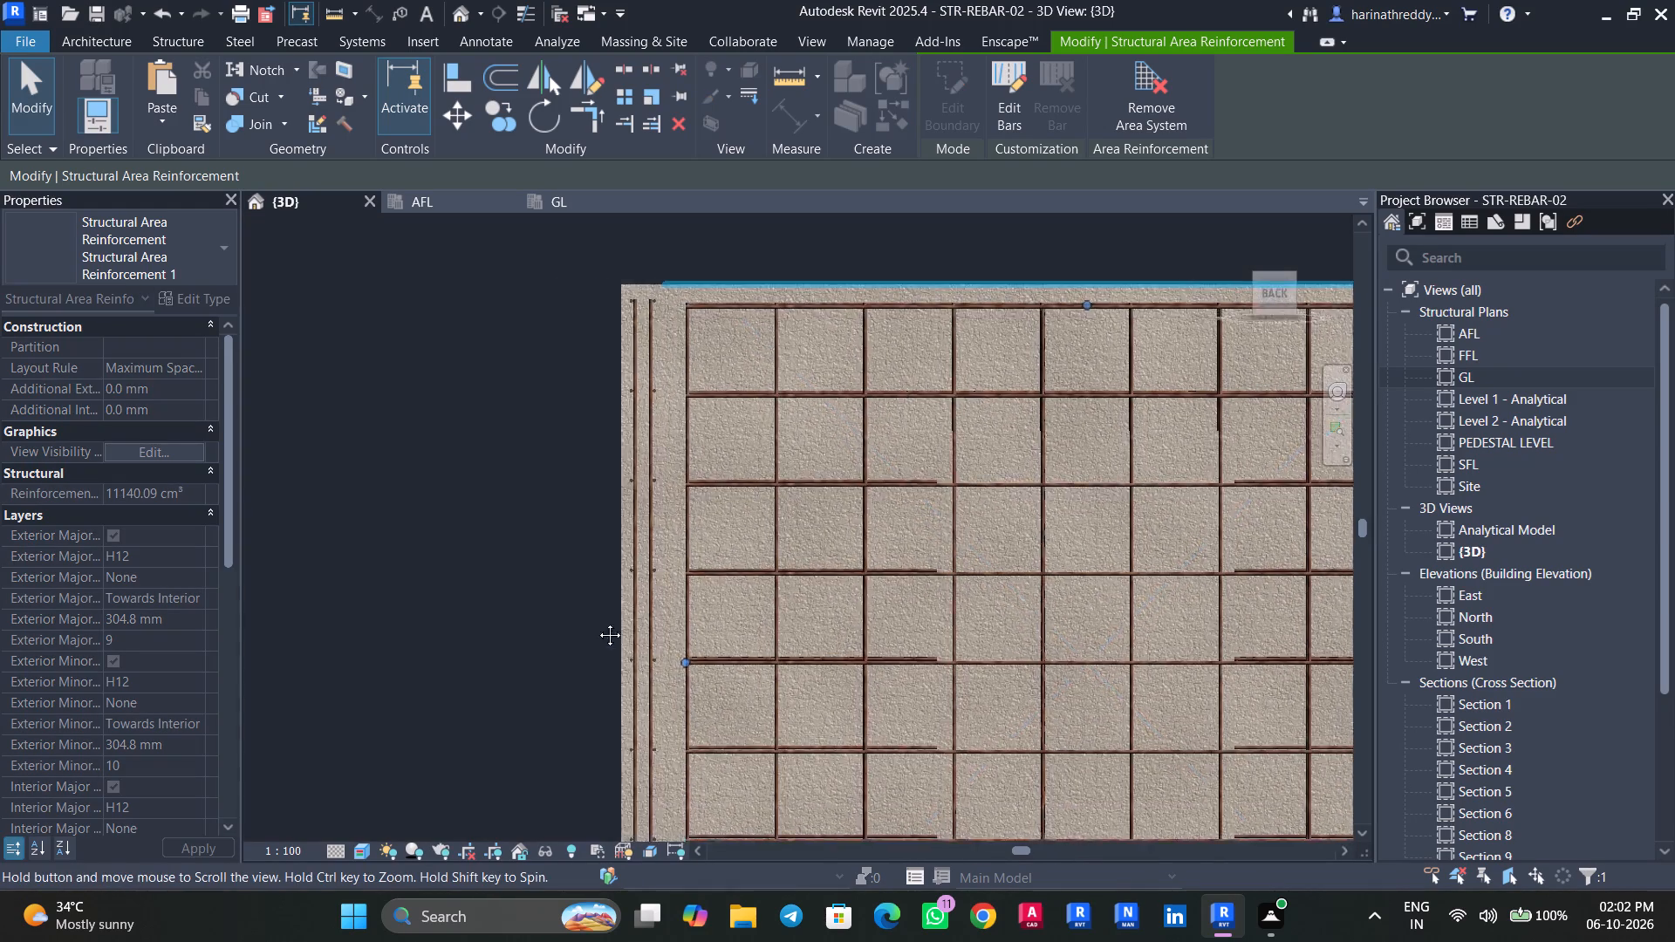
pyautogui.moveTo(597, 622); pyautogui.dragTo(442, 588, button='middle')
pyautogui.click(1097, 622)
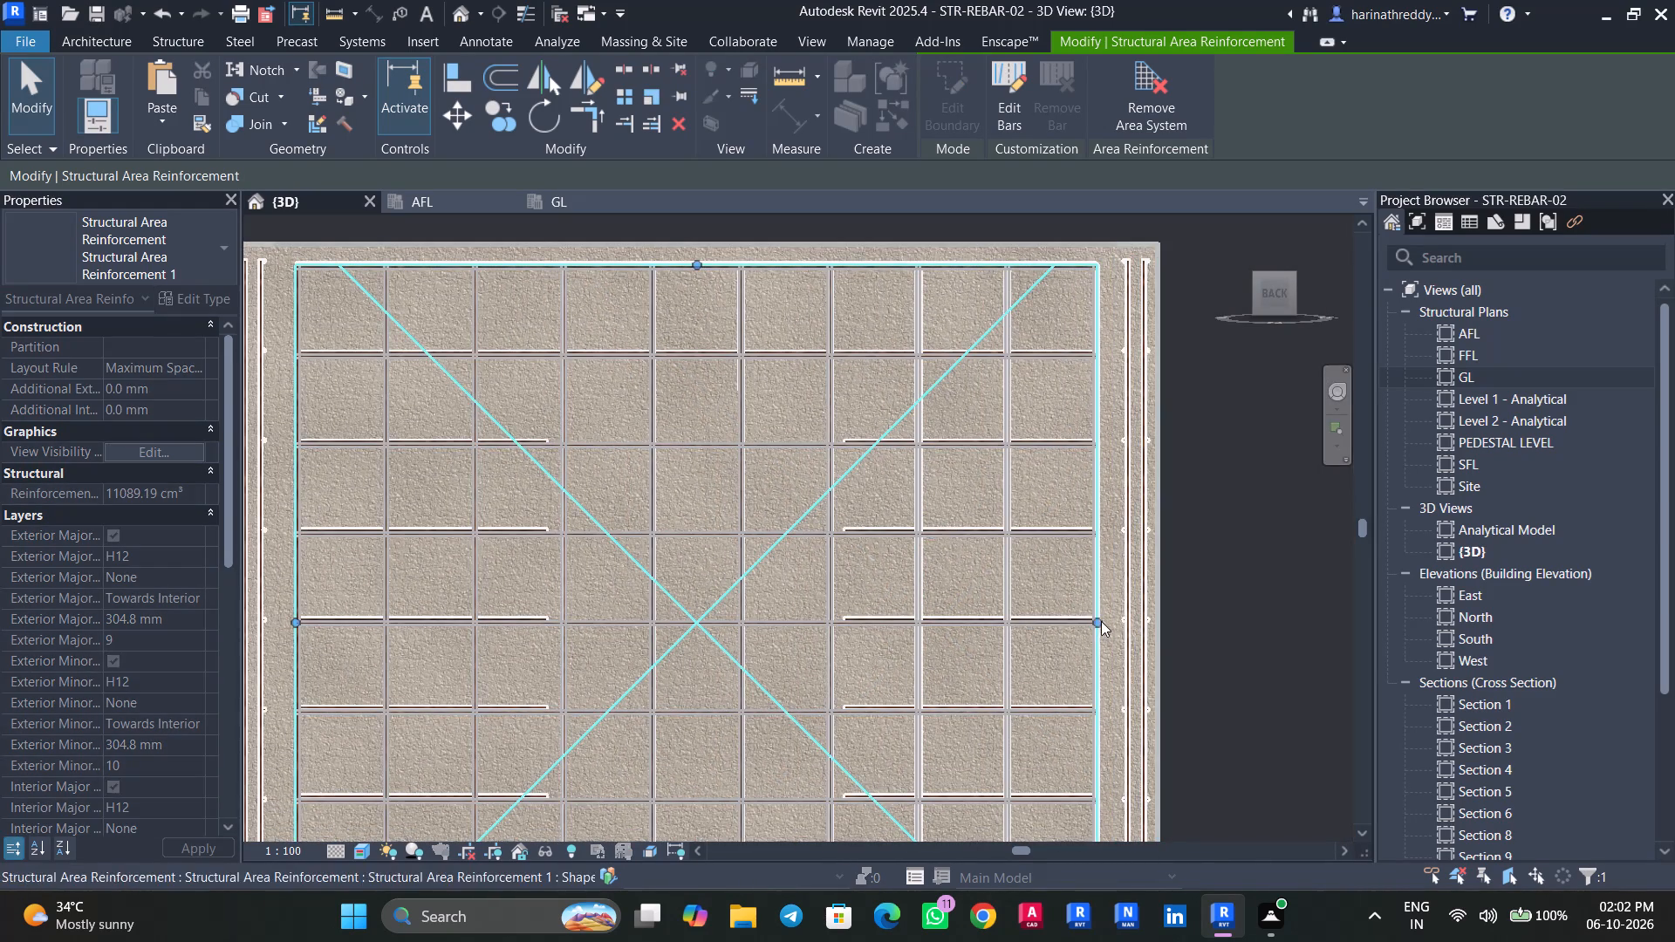
pyautogui.moveTo(1215, 632); pyautogui.dragTo(1290, 361, button='middle')
pyautogui.click(770, 704)
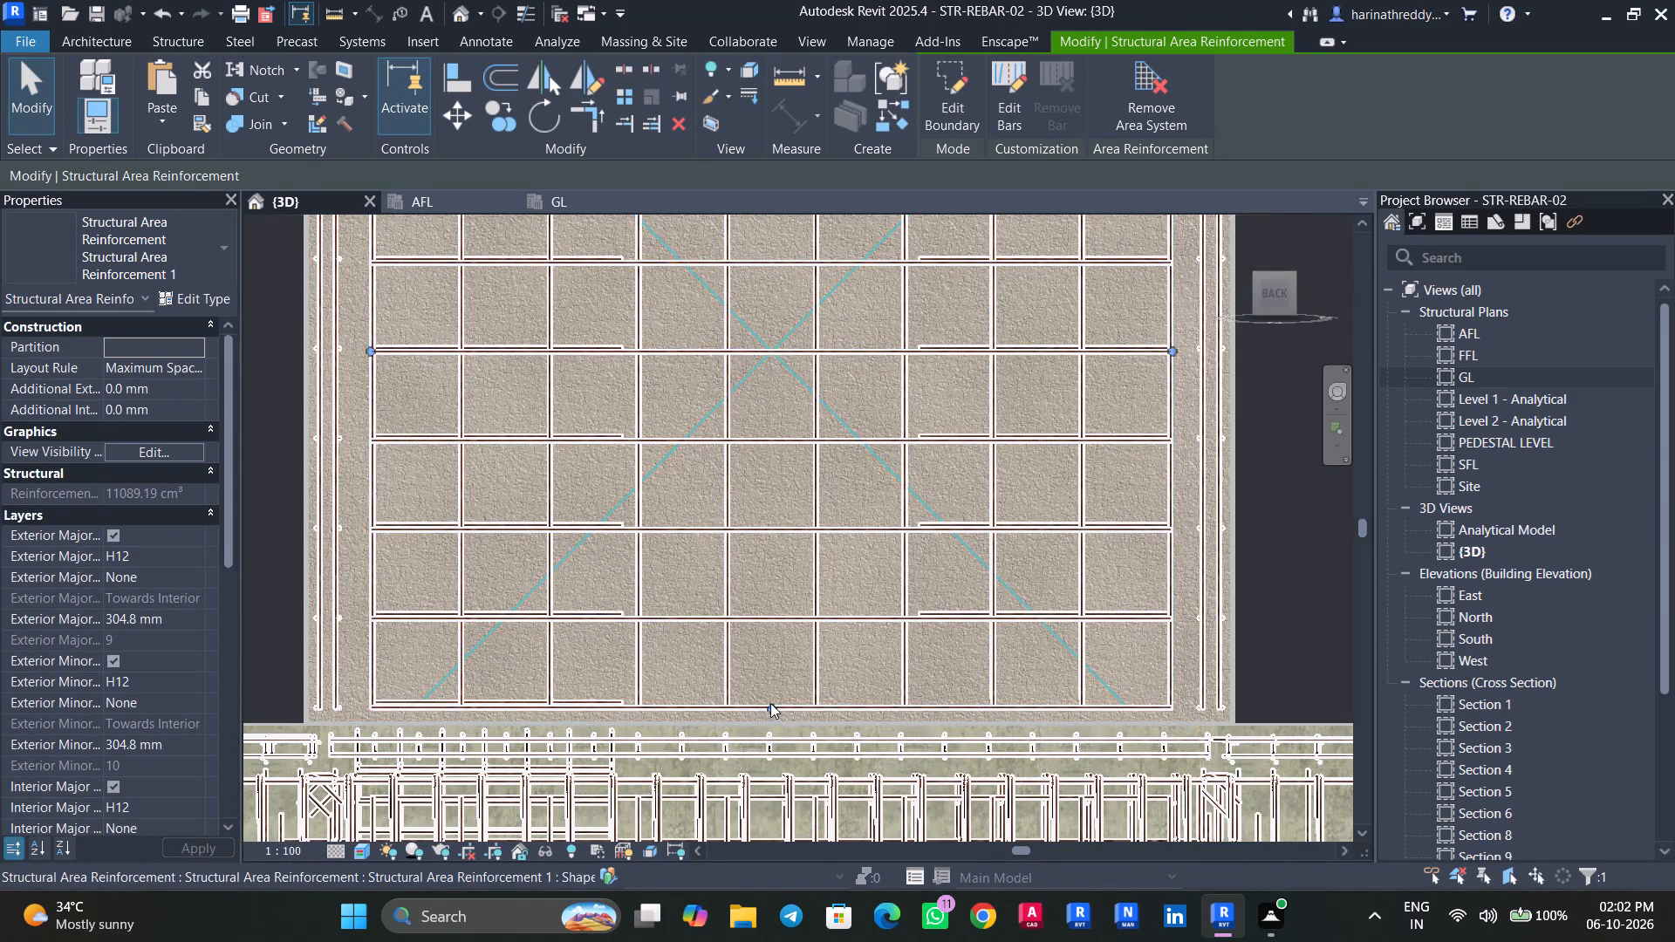
pyautogui.scroll(-9, 783, 645)
pyautogui.press('Escape')
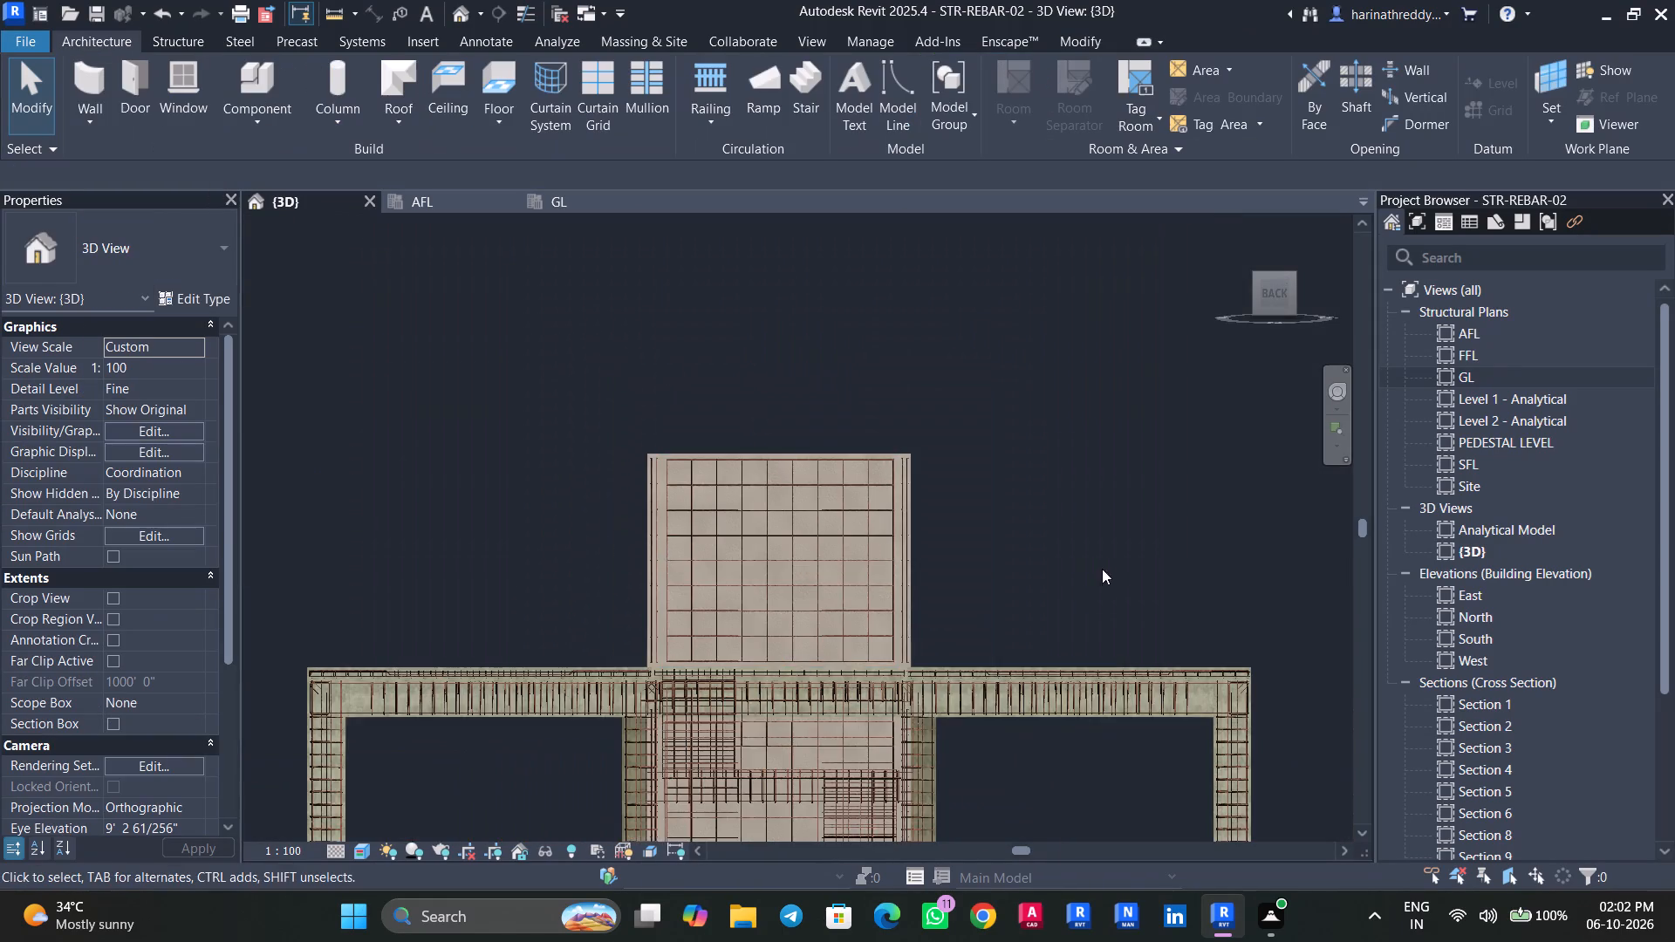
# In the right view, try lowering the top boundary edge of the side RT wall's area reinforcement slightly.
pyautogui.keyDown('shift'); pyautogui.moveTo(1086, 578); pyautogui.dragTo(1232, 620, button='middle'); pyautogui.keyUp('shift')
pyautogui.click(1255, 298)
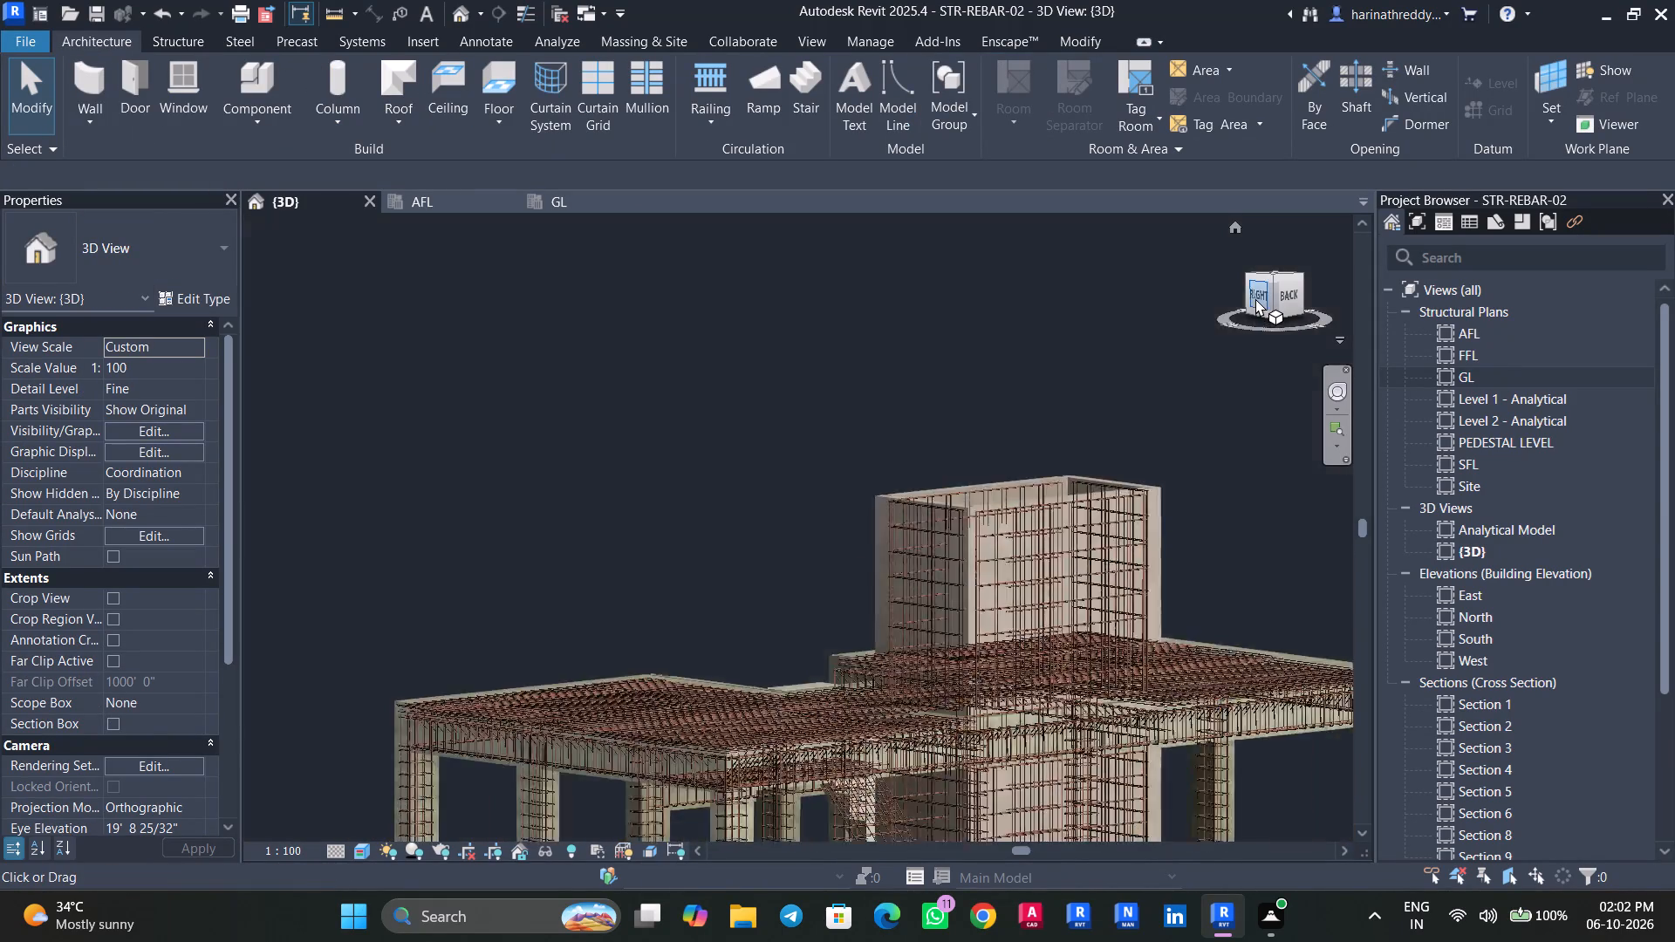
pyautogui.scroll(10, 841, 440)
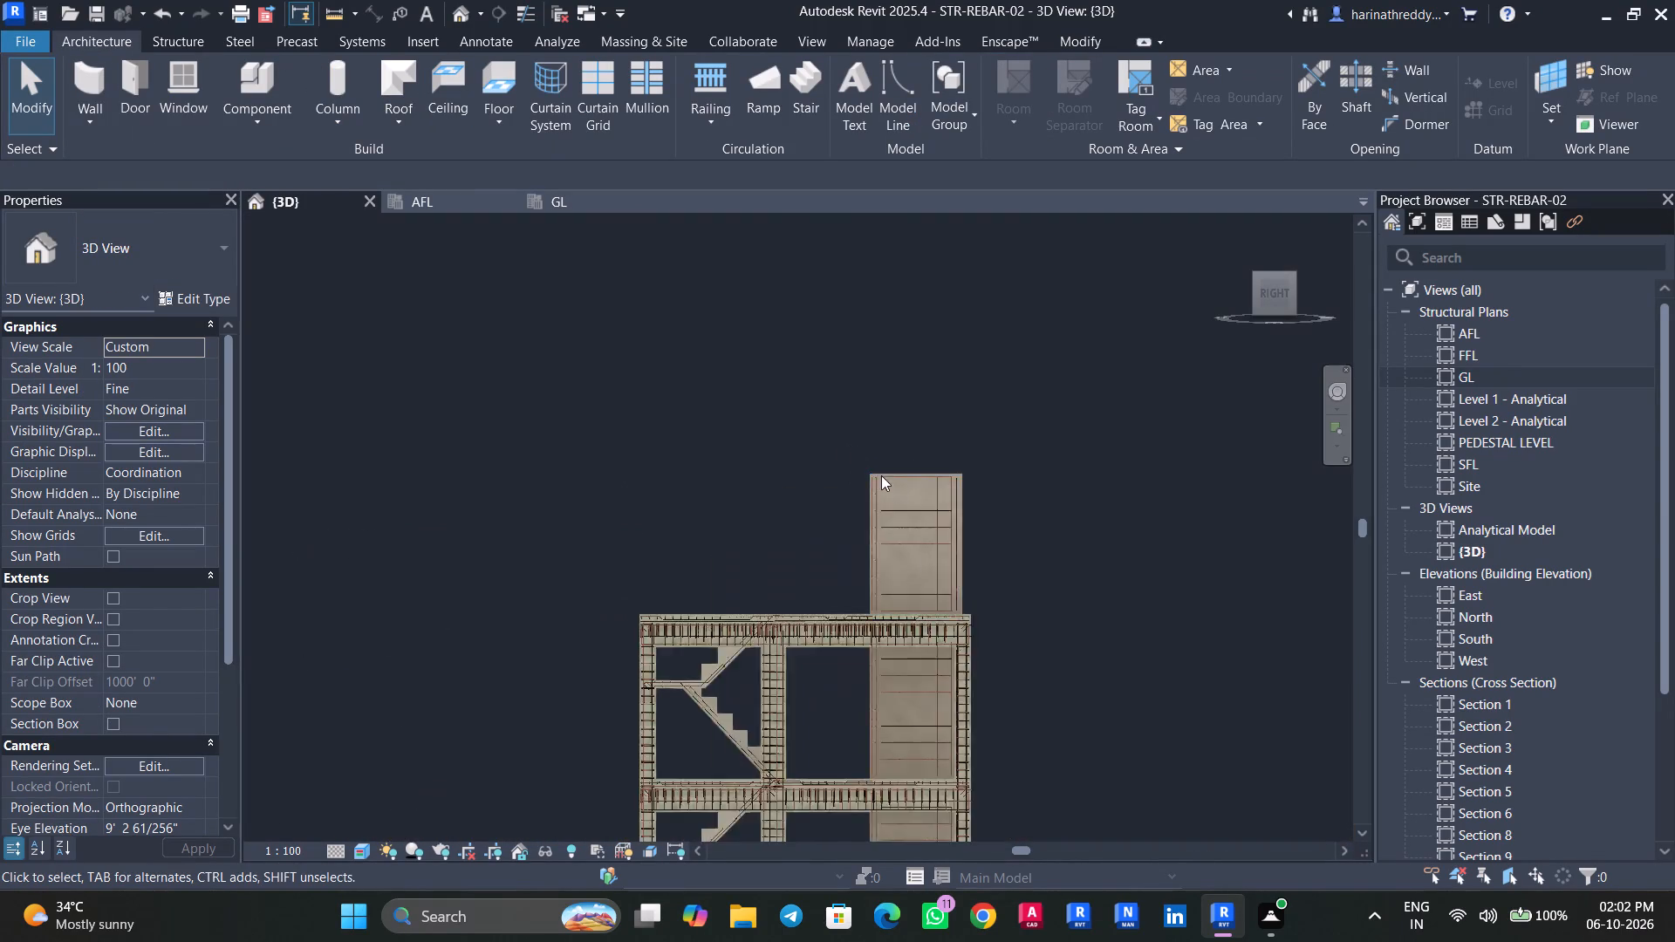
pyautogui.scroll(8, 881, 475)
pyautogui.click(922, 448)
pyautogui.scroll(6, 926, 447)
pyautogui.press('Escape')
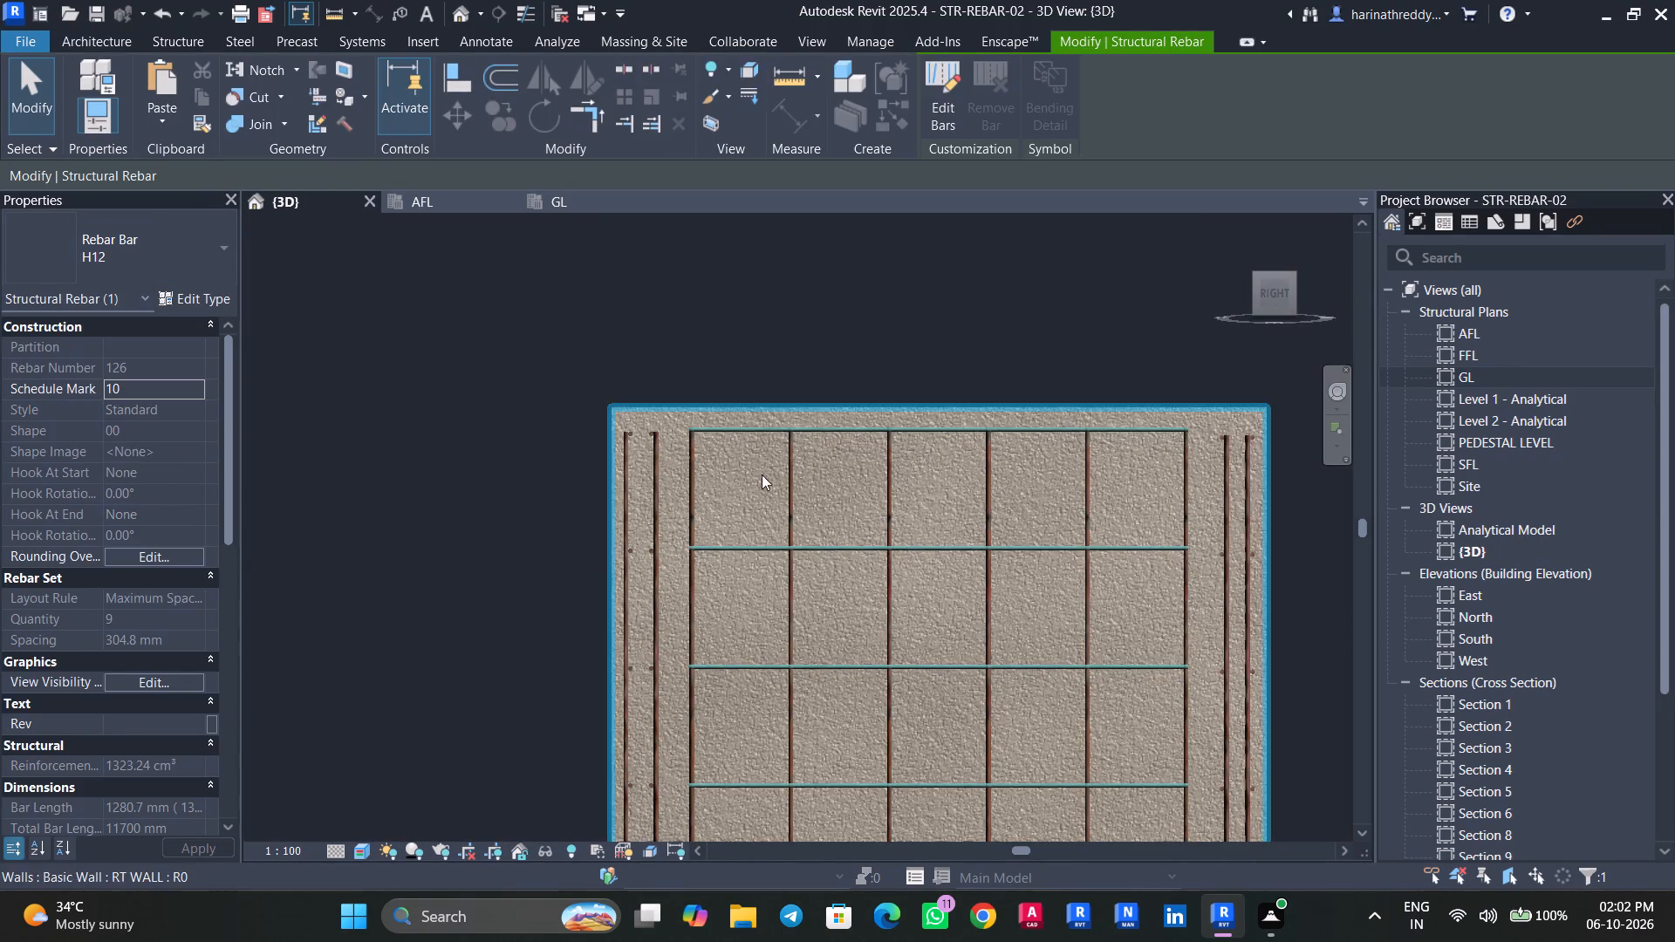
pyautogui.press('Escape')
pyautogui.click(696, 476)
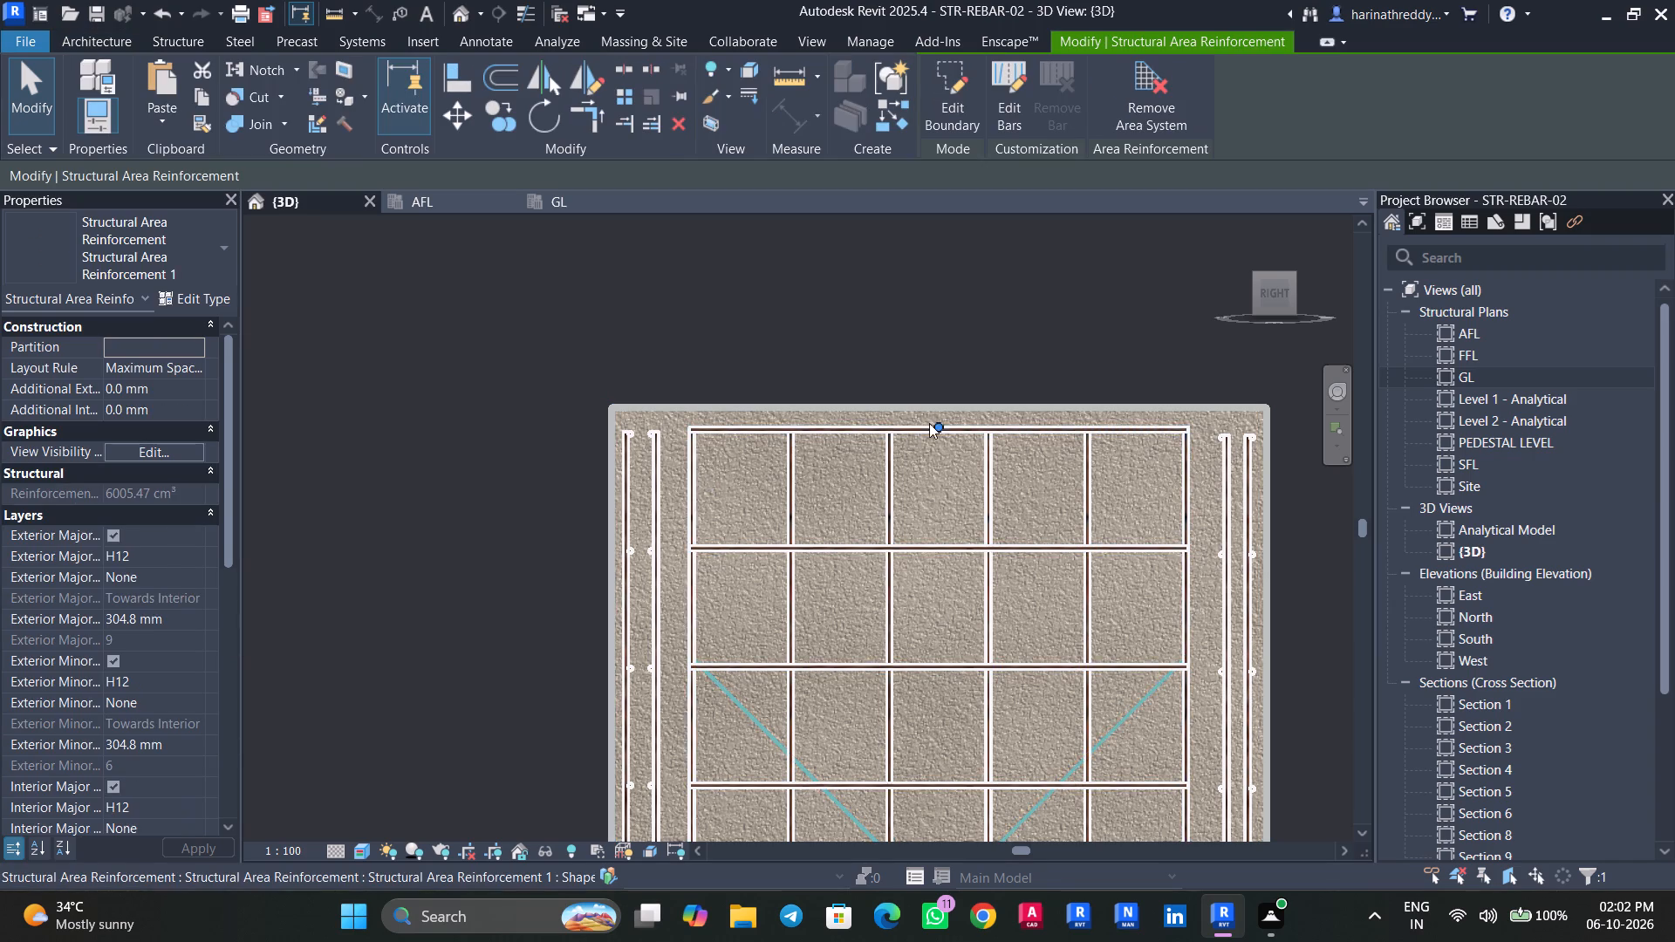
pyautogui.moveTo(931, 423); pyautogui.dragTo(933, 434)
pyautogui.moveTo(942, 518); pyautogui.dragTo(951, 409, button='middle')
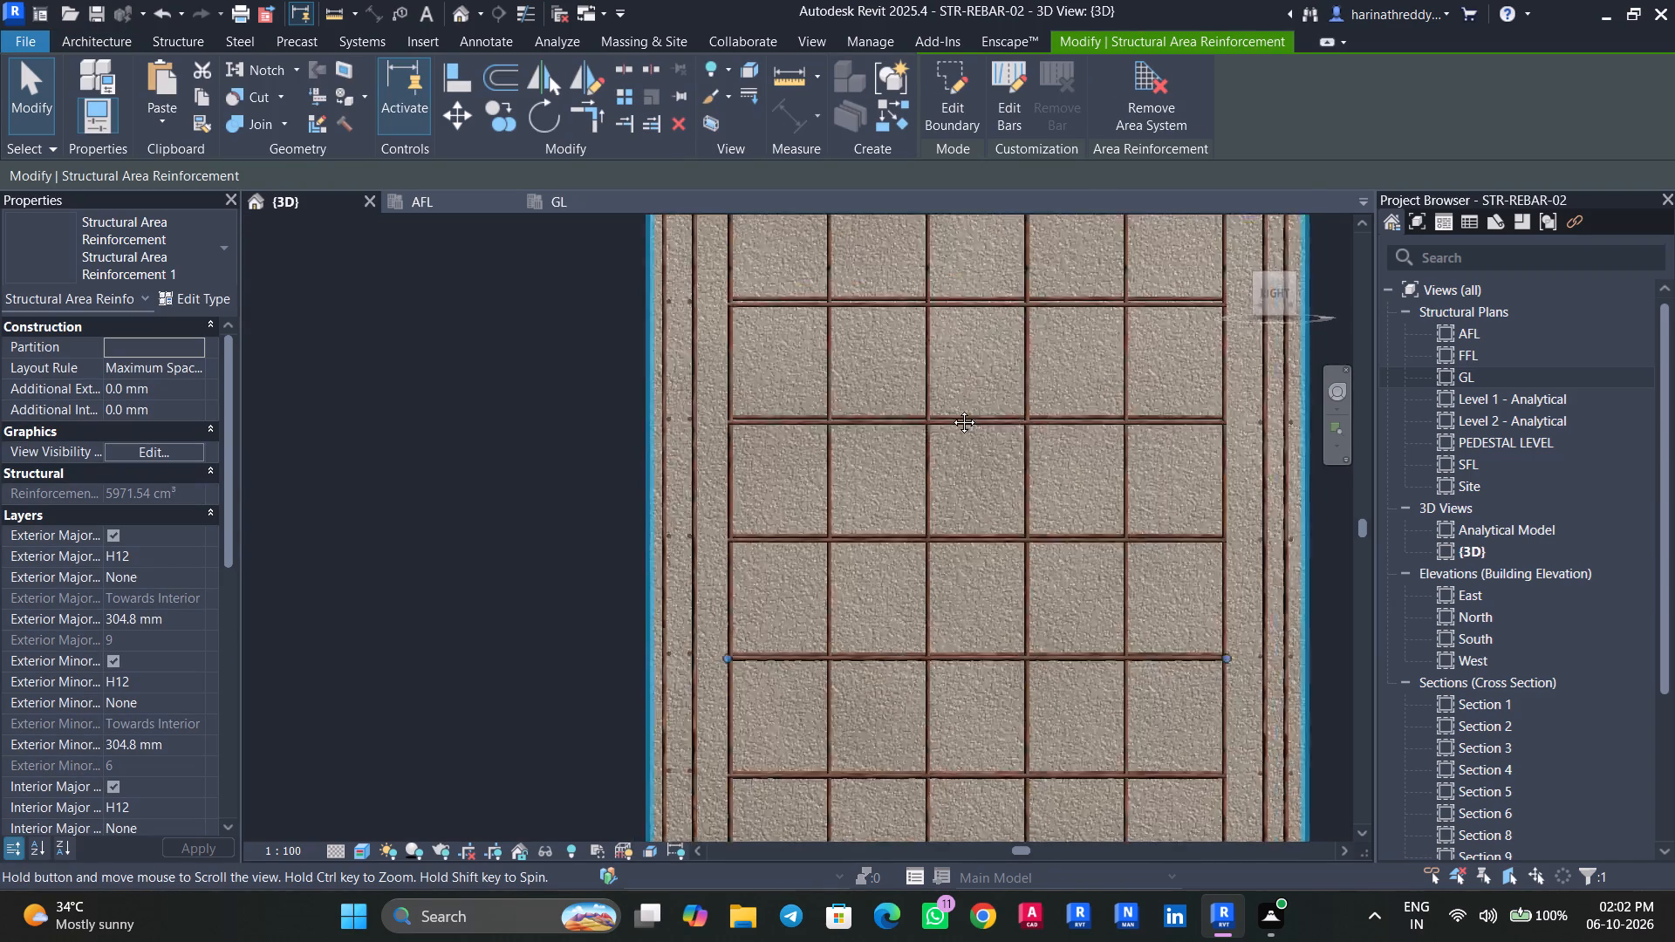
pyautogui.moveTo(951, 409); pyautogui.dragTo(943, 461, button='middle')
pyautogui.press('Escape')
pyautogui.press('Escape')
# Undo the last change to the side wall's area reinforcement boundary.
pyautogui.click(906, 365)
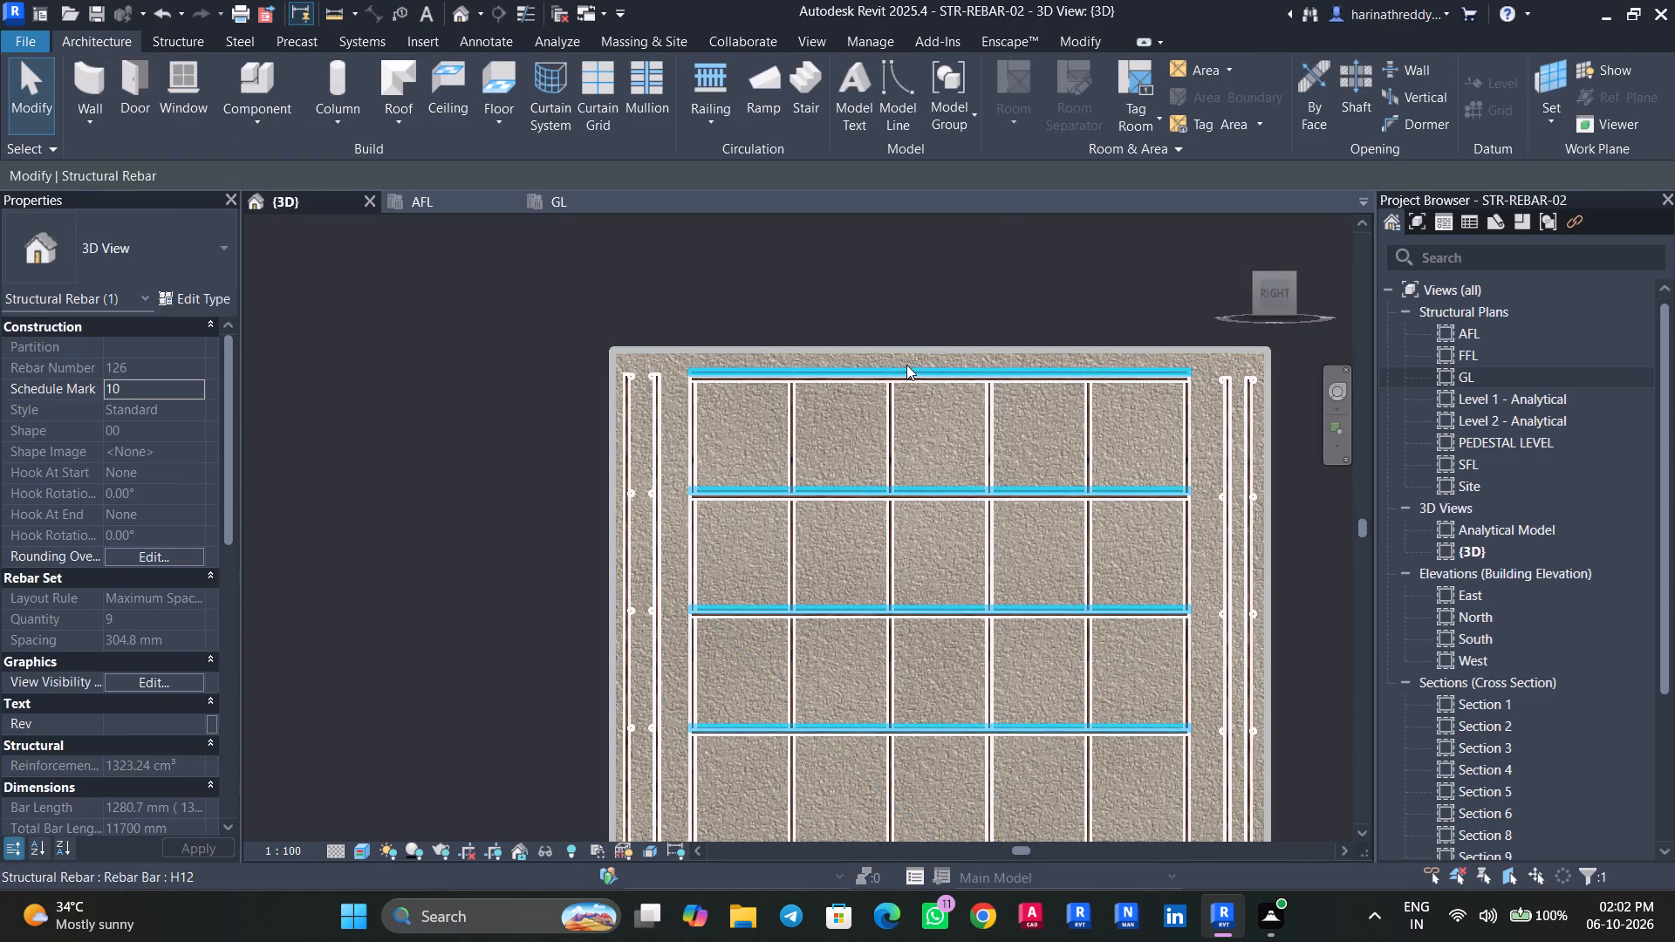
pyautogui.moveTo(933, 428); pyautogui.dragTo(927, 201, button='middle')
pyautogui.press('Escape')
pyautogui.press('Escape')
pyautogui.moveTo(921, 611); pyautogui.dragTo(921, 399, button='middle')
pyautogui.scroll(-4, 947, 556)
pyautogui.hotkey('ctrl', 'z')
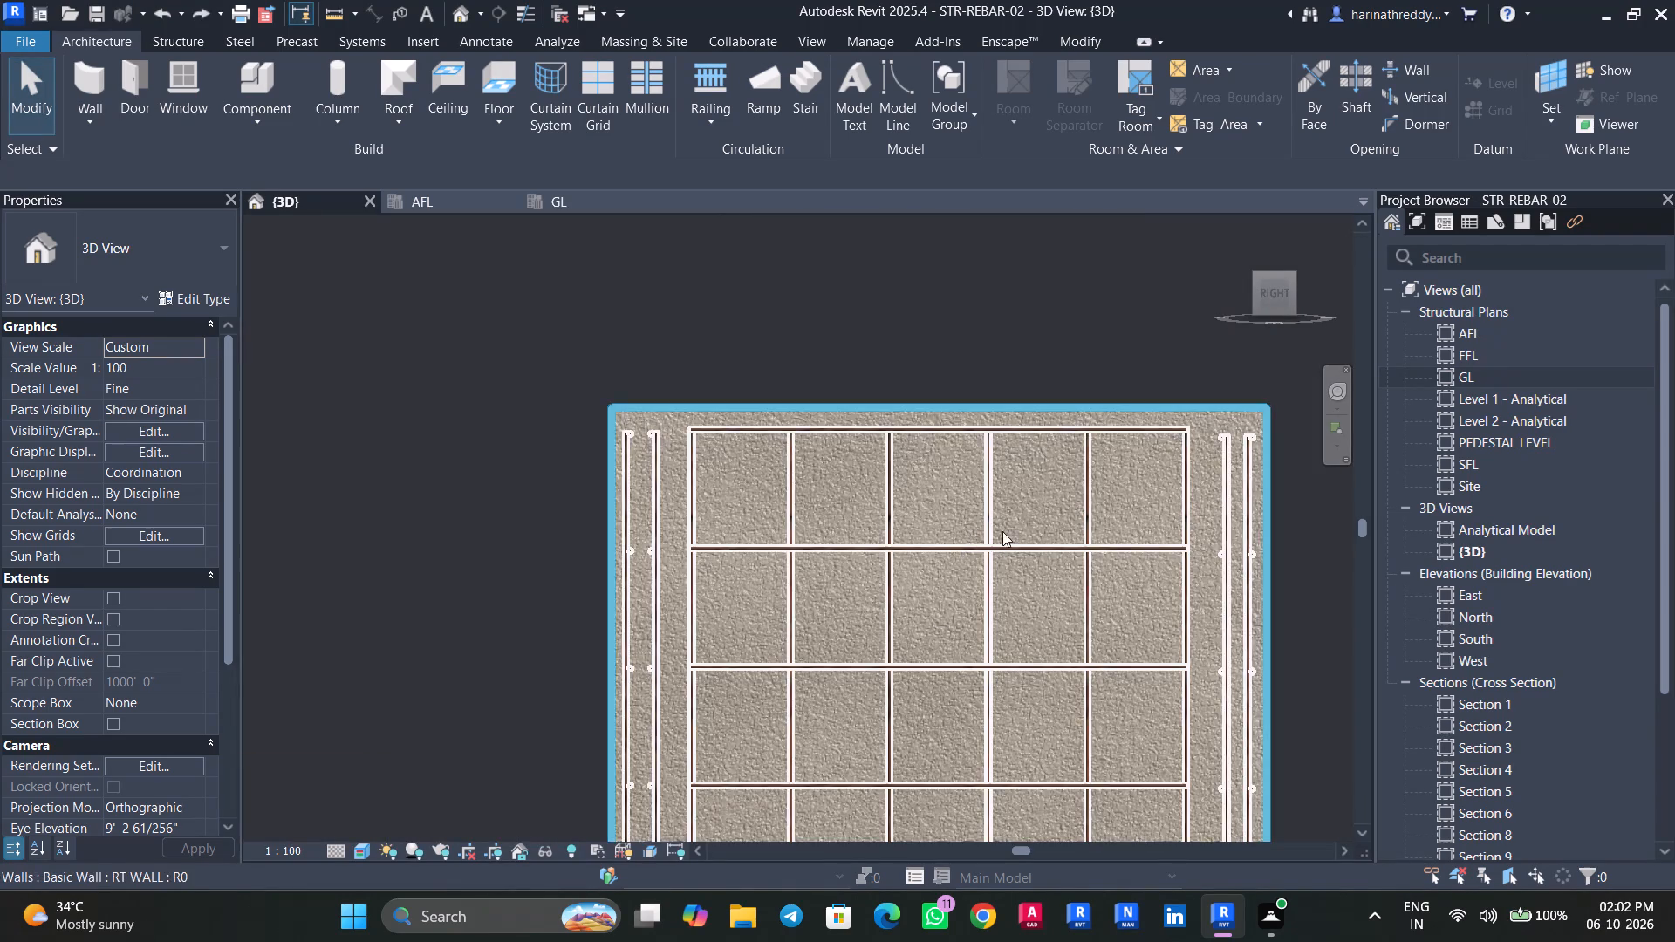
# Examine the front RT wall's area reinforcement and its edges around the opening from the front.
pyautogui.scroll(-3, 1002, 529)
pyautogui.keyDown('shift'); pyautogui.moveTo(768, 569); pyautogui.dragTo(886, 585, button='middle'); pyautogui.keyUp('shift')
pyautogui.scroll(2, 515, 567)
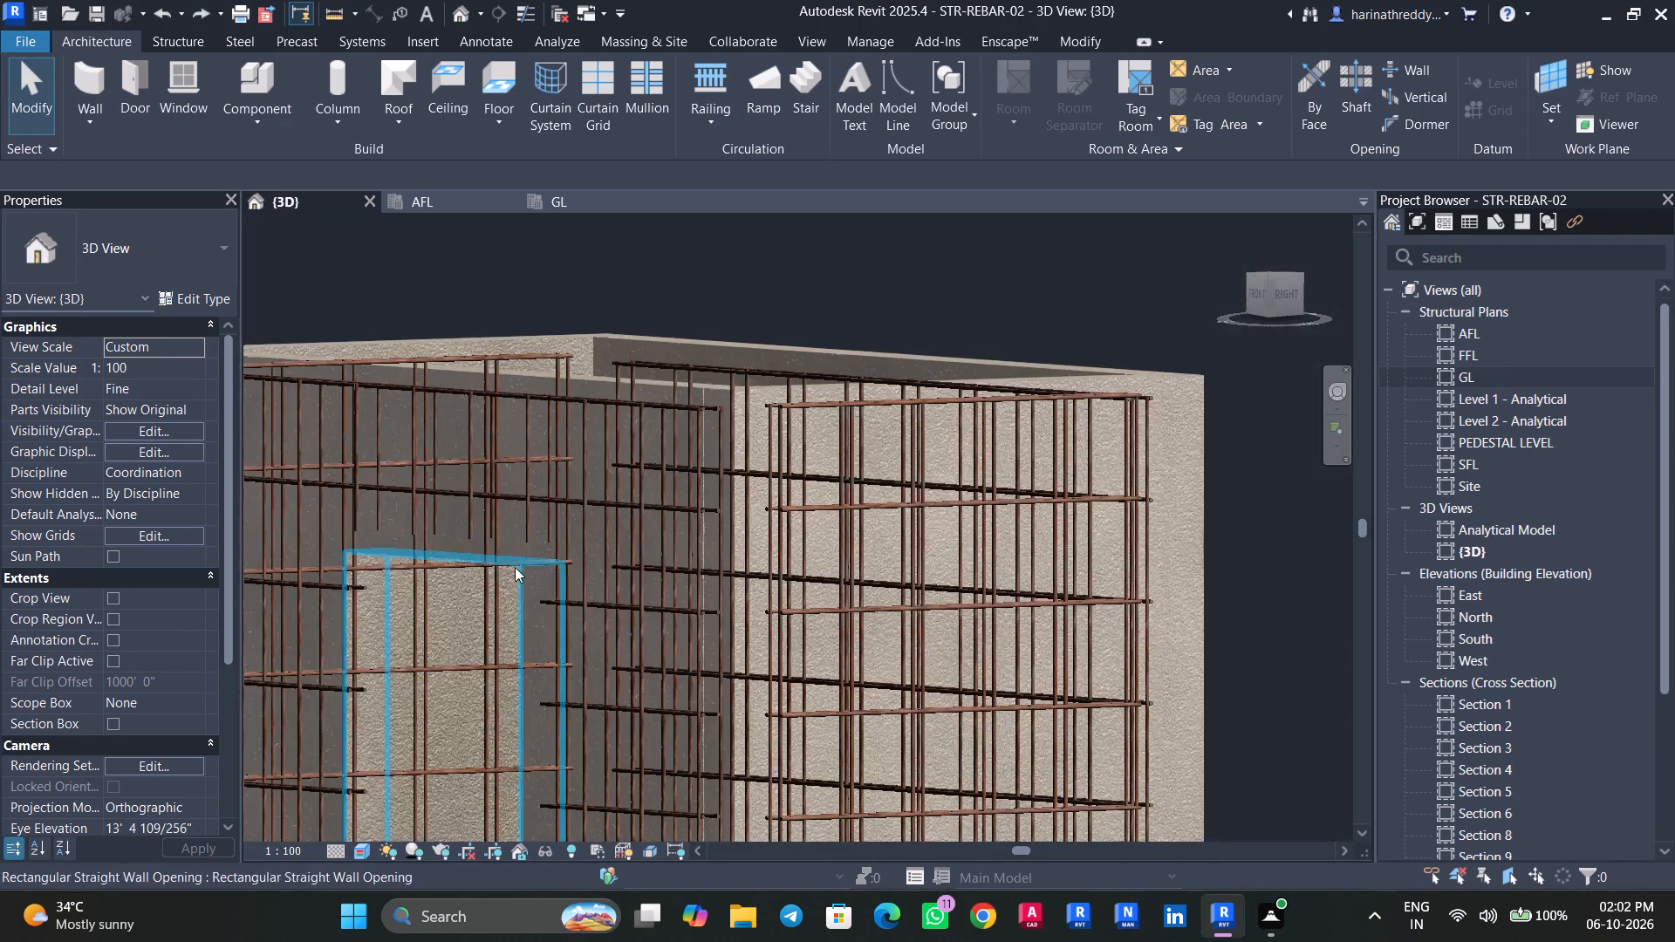
pyautogui.click(1260, 299)
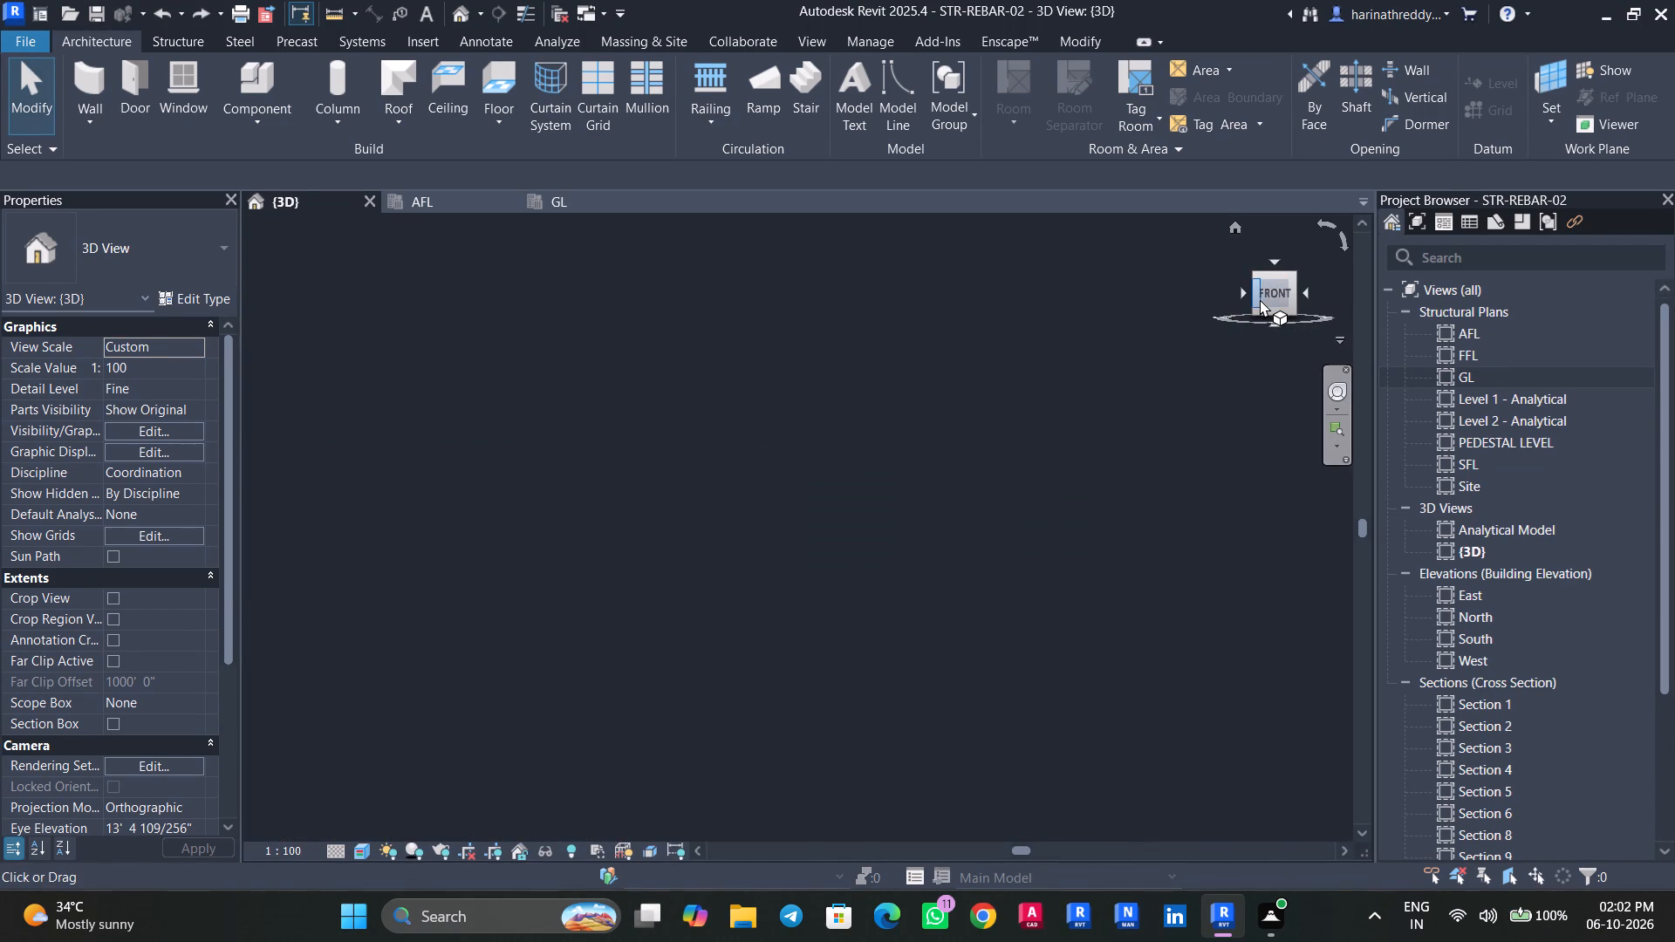
pyautogui.scroll(1, 838, 425)
pyautogui.scroll(-1, 838, 425)
pyautogui.scroll(17, 838, 426)
pyautogui.scroll(-1, 734, 505)
pyautogui.scroll(2, 734, 505)
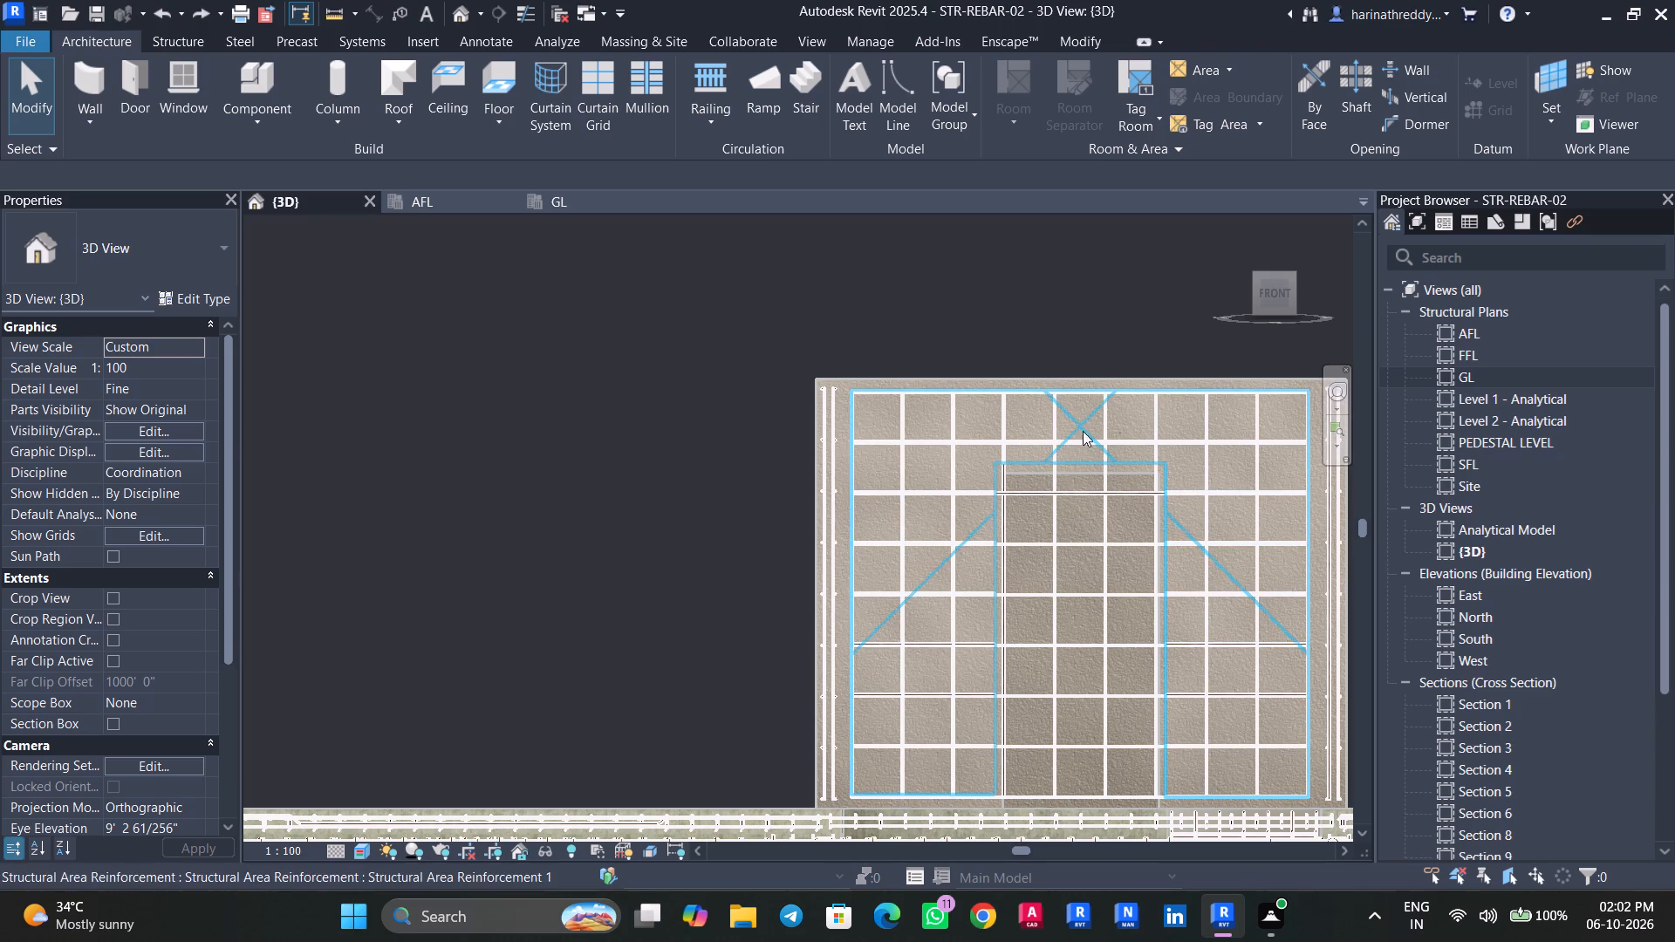
pyautogui.scroll(10, 926, 391)
pyautogui.scroll(-15, 903, 379)
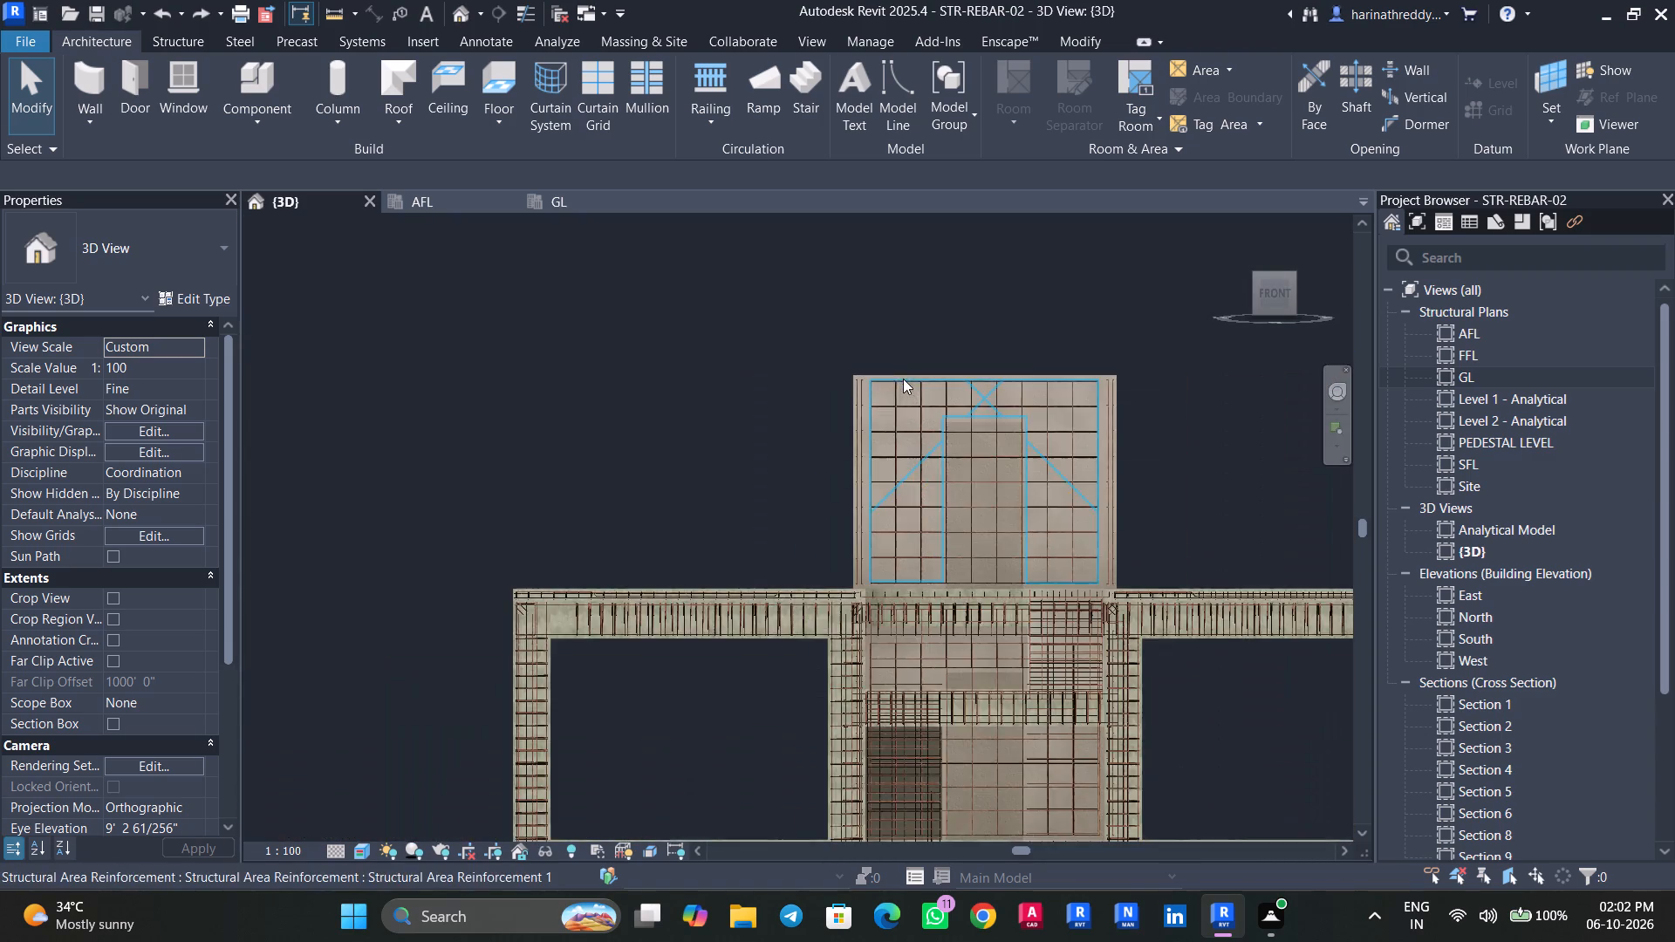
pyautogui.keyDown('shift'); pyautogui.moveTo(719, 455); pyautogui.dragTo(975, 461, button='middle'); pyautogui.keyUp('shift')
# Examine the left RT wall's area reinforcement boundary against the wall's top and side edges from the left view.
pyautogui.click(1277, 293)
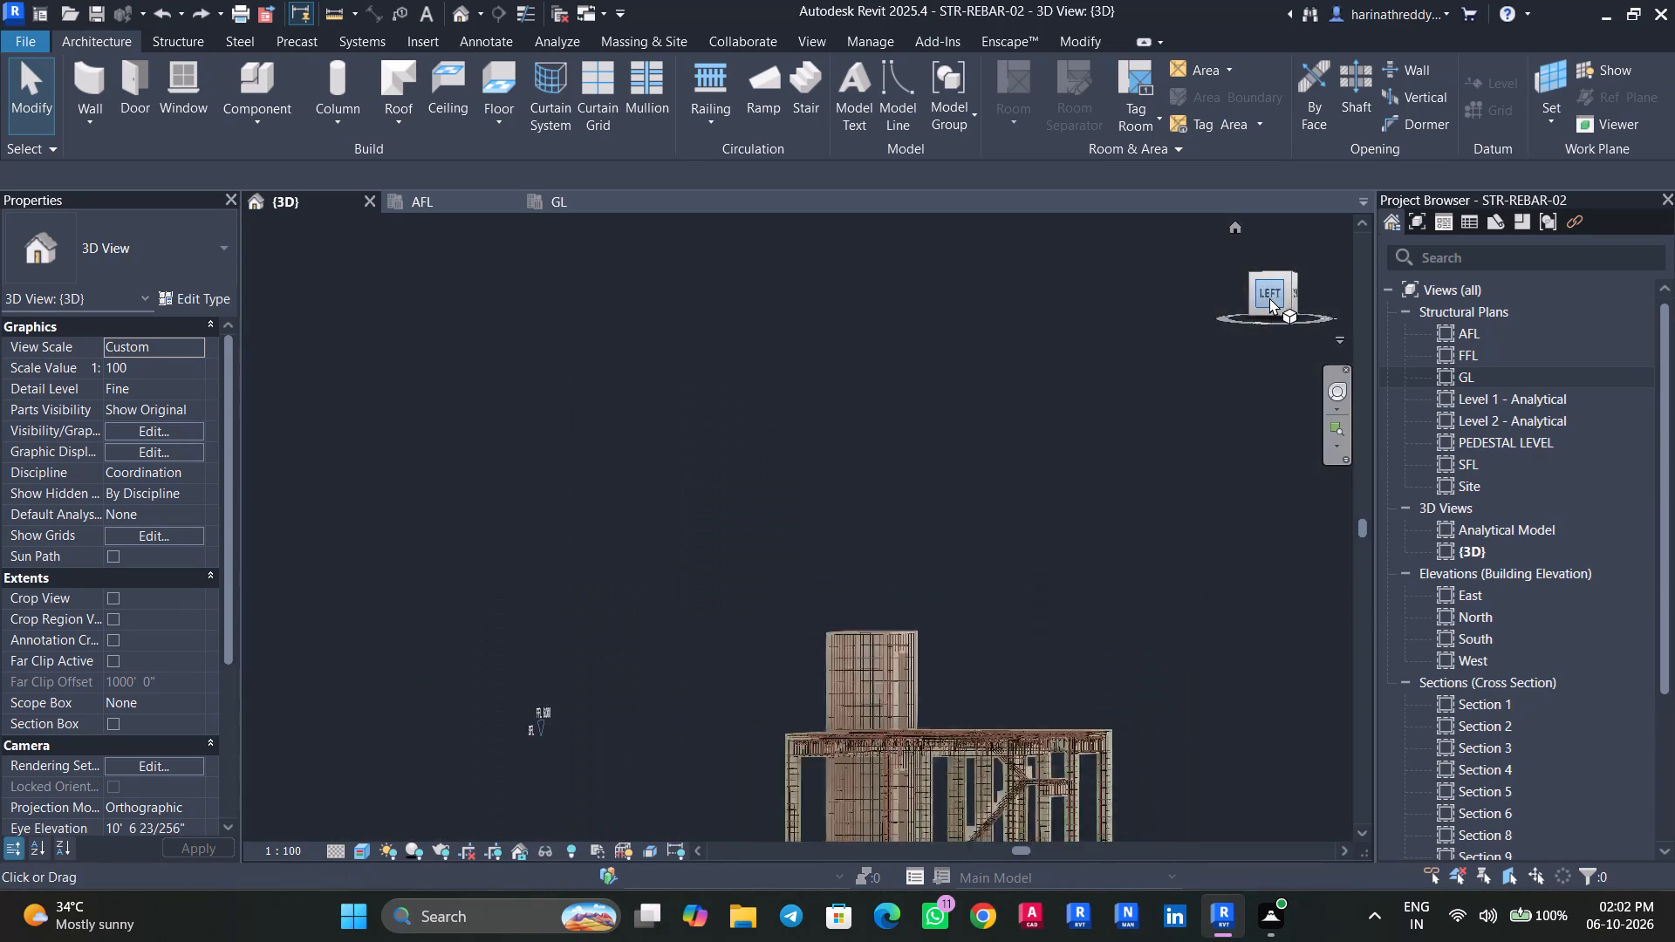
pyautogui.scroll(7, 692, 427)
pyautogui.scroll(-1, 727, 462)
pyautogui.scroll(8, 727, 462)
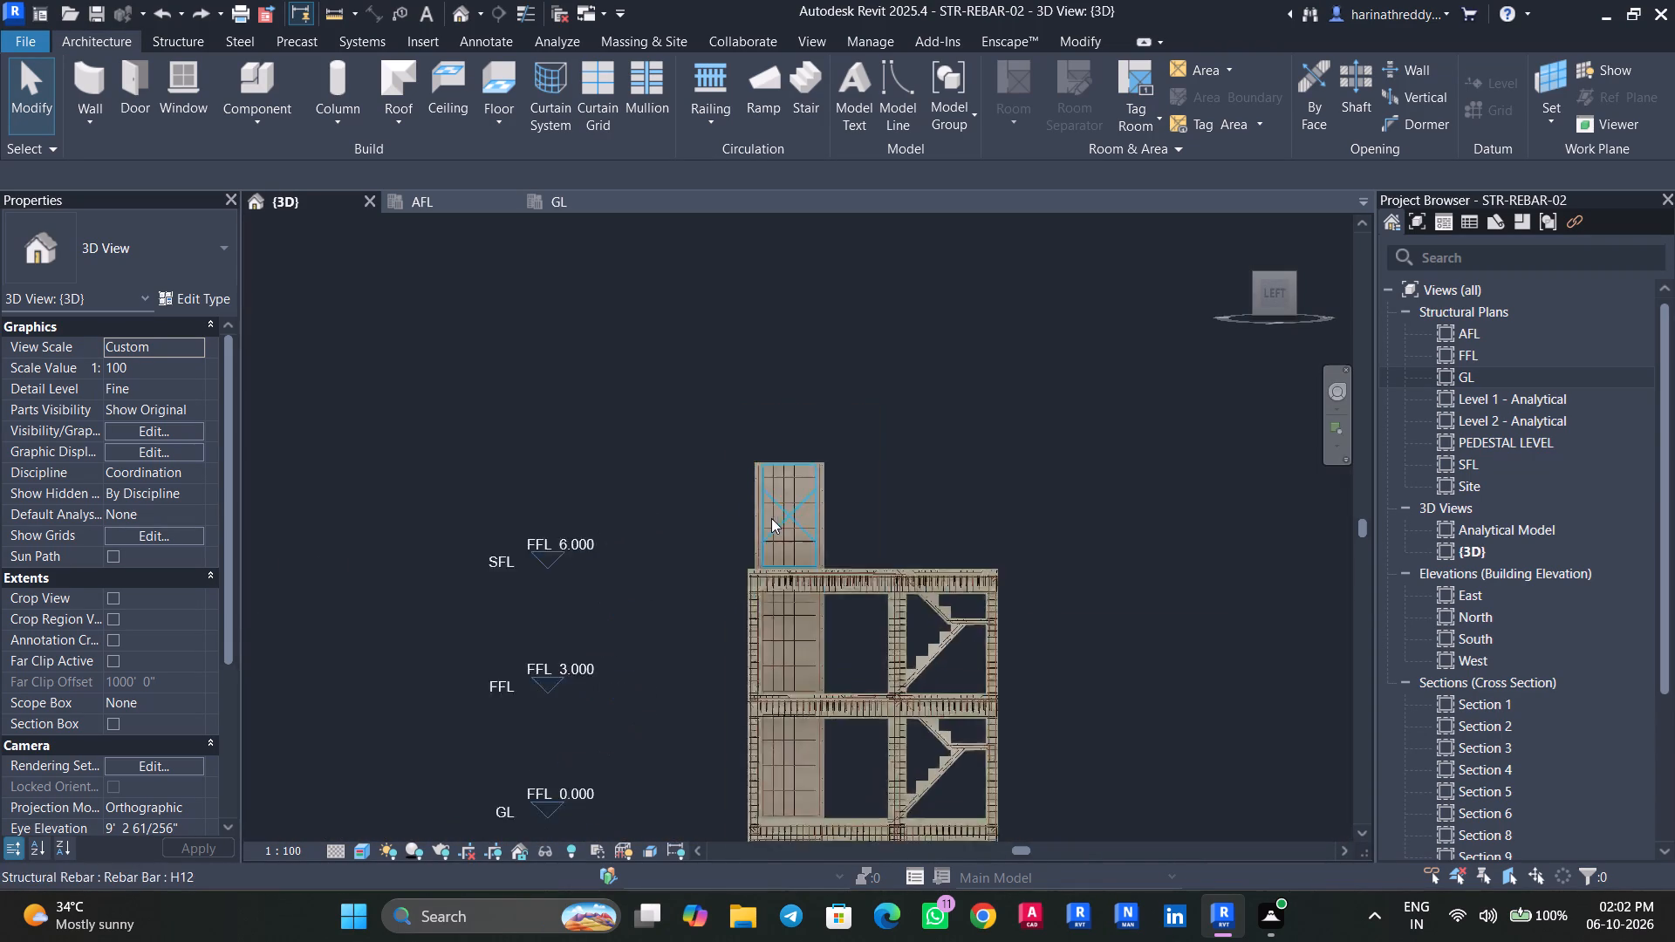
pyautogui.scroll(5, 771, 518)
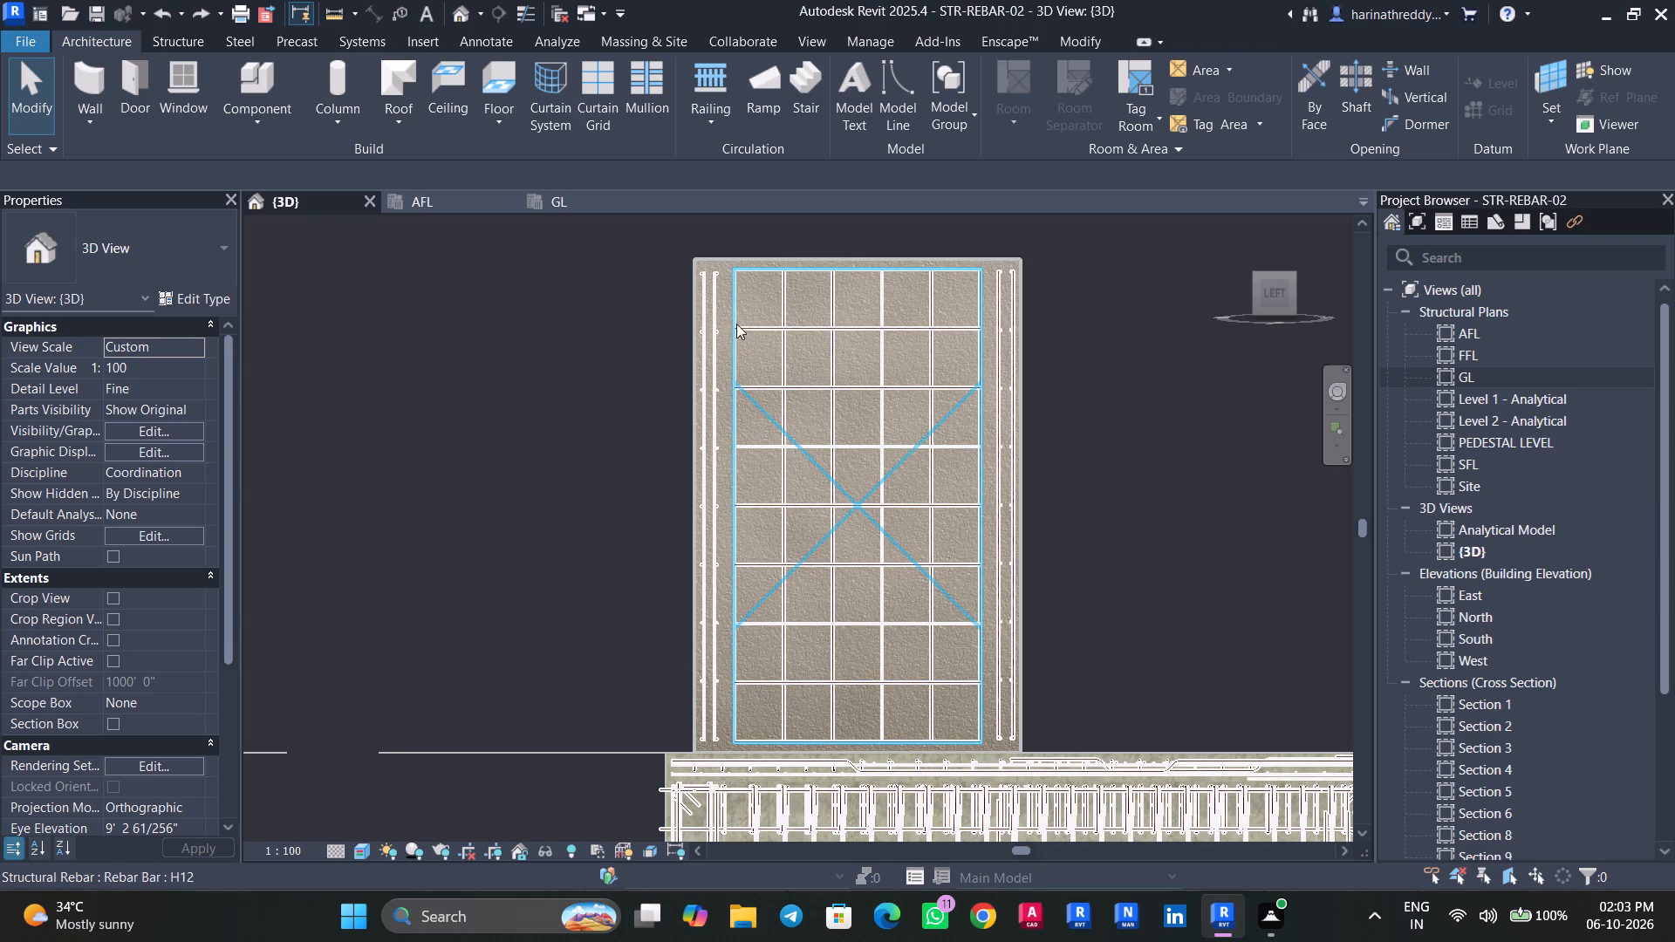
pyautogui.click(728, 314)
pyautogui.scroll(5, 935, 267)
pyautogui.scroll(-5, 968, 356)
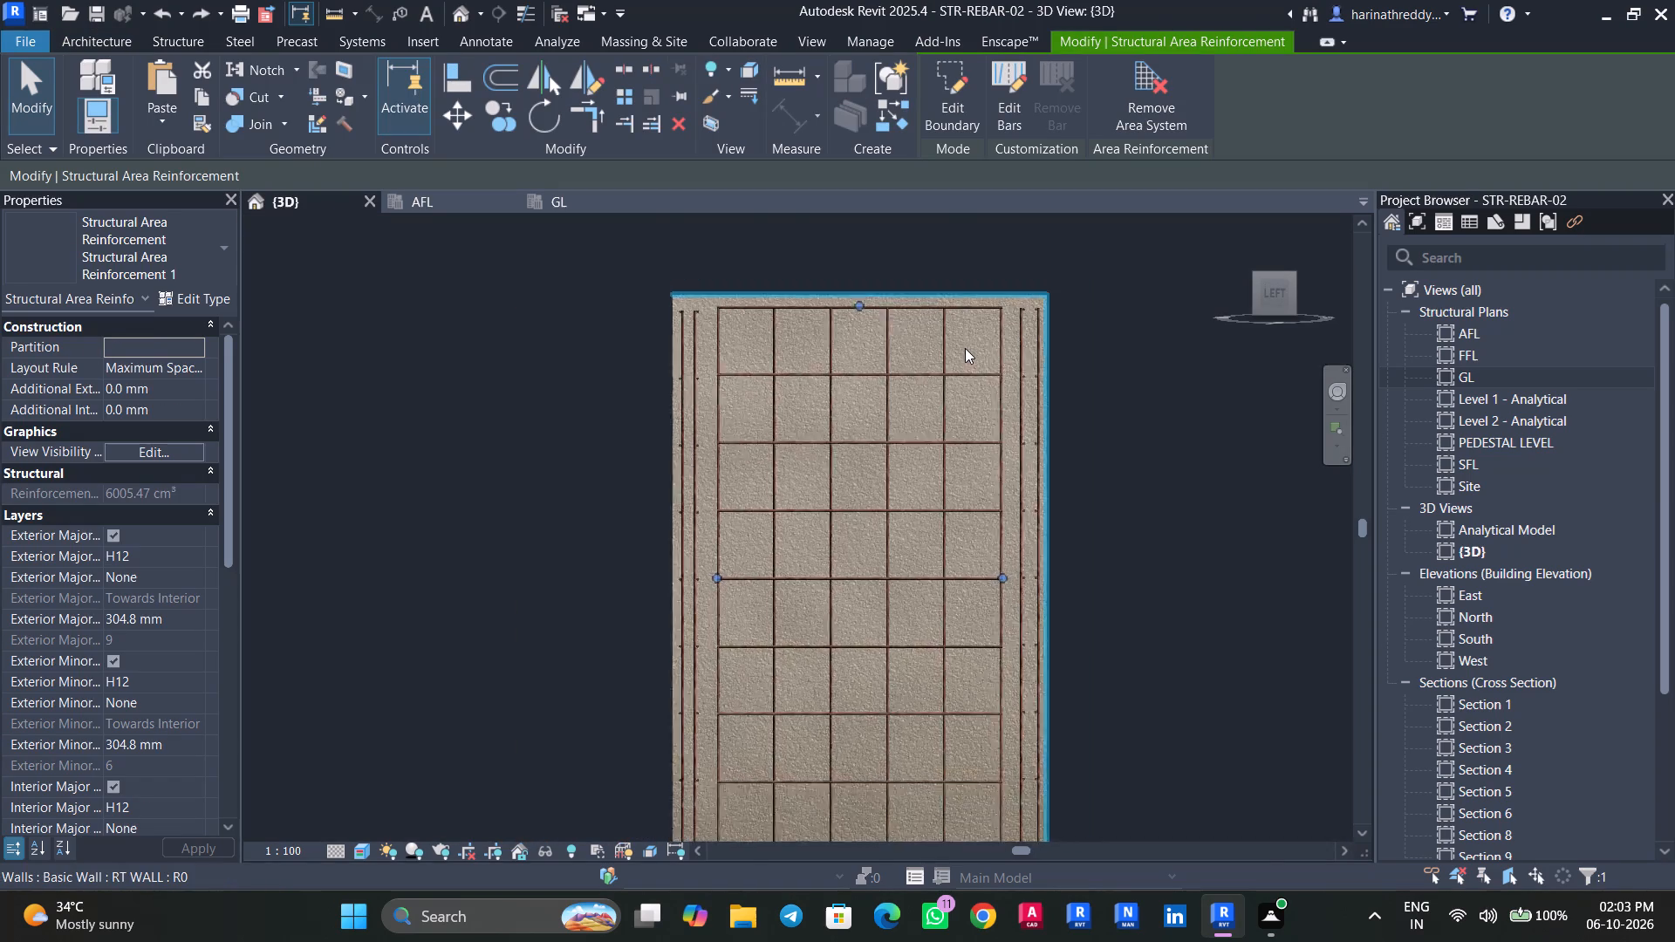
pyautogui.scroll(-2, 965, 348)
pyautogui.keyDown('shift'); pyautogui.moveTo(1105, 448); pyautogui.dragTo(1220, 536, button='middle'); pyautogui.keyUp('shift')
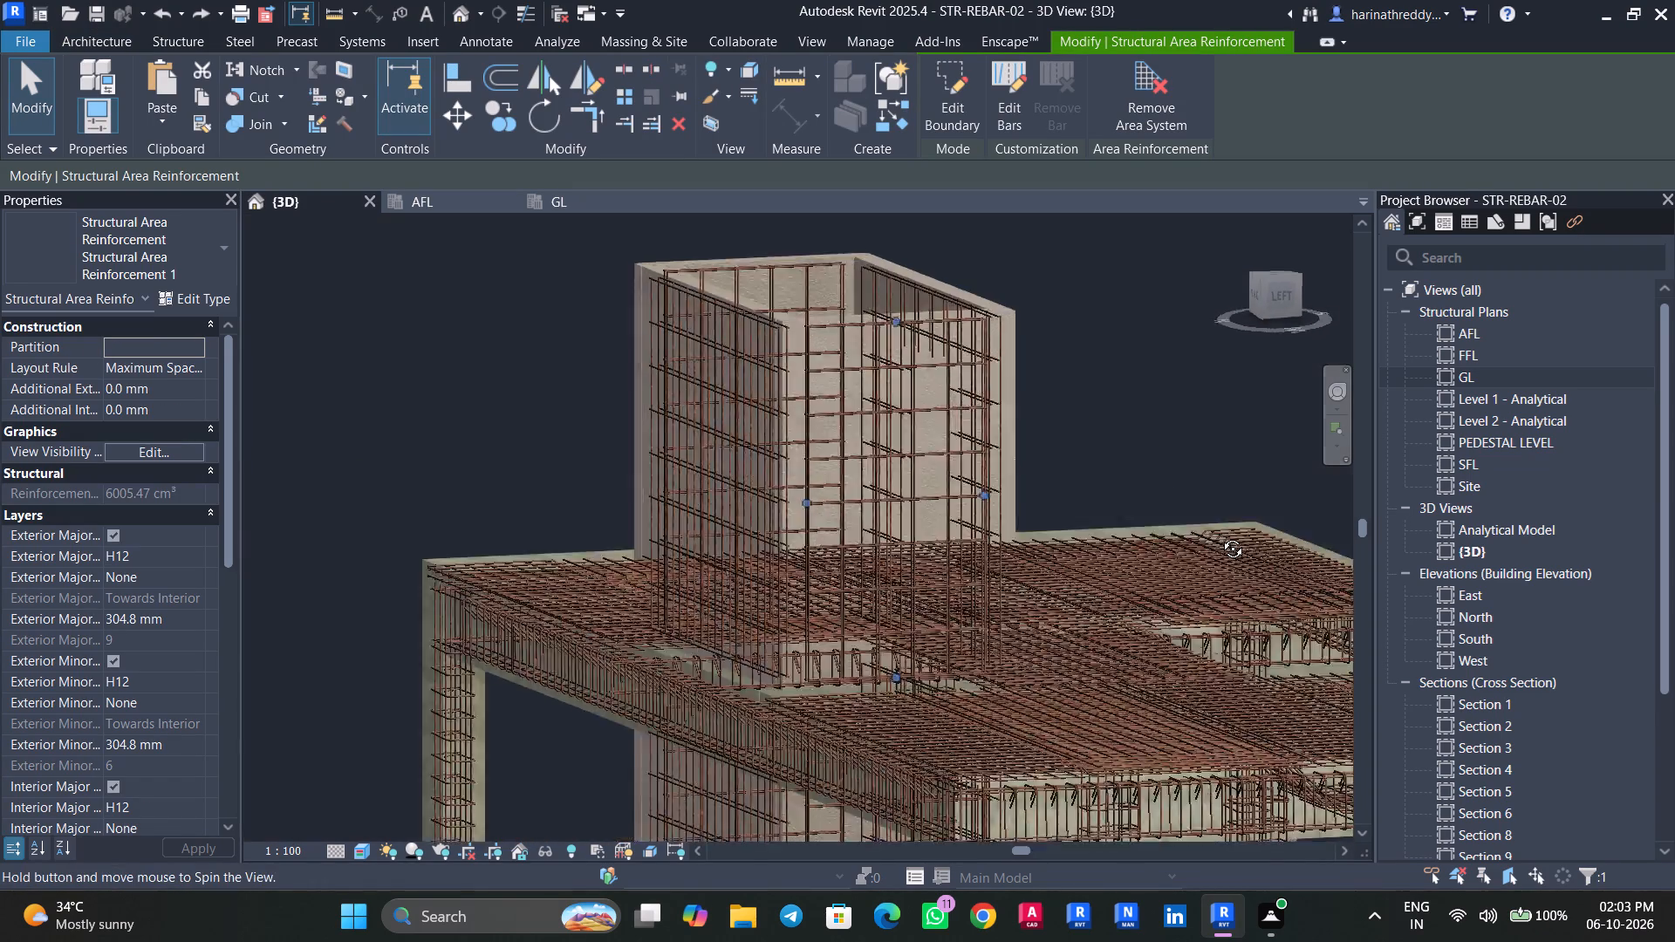
pyautogui.keyDown('shift'); pyautogui.moveTo(1220, 536); pyautogui.dragTo(1220, 536, button='middle'); pyautogui.keyUp('shift')
pyautogui.press('Escape')
pyautogui.press('Escape')
pyautogui.press('Escape')
# In the back view, extend one vertical boundary edge of the back RT wall's area reinforcement outward to near the wall's end.
pyautogui.scroll(9, 673, 270)
pyautogui.moveTo(738, 264); pyautogui.dragTo(752, 501, button='middle')
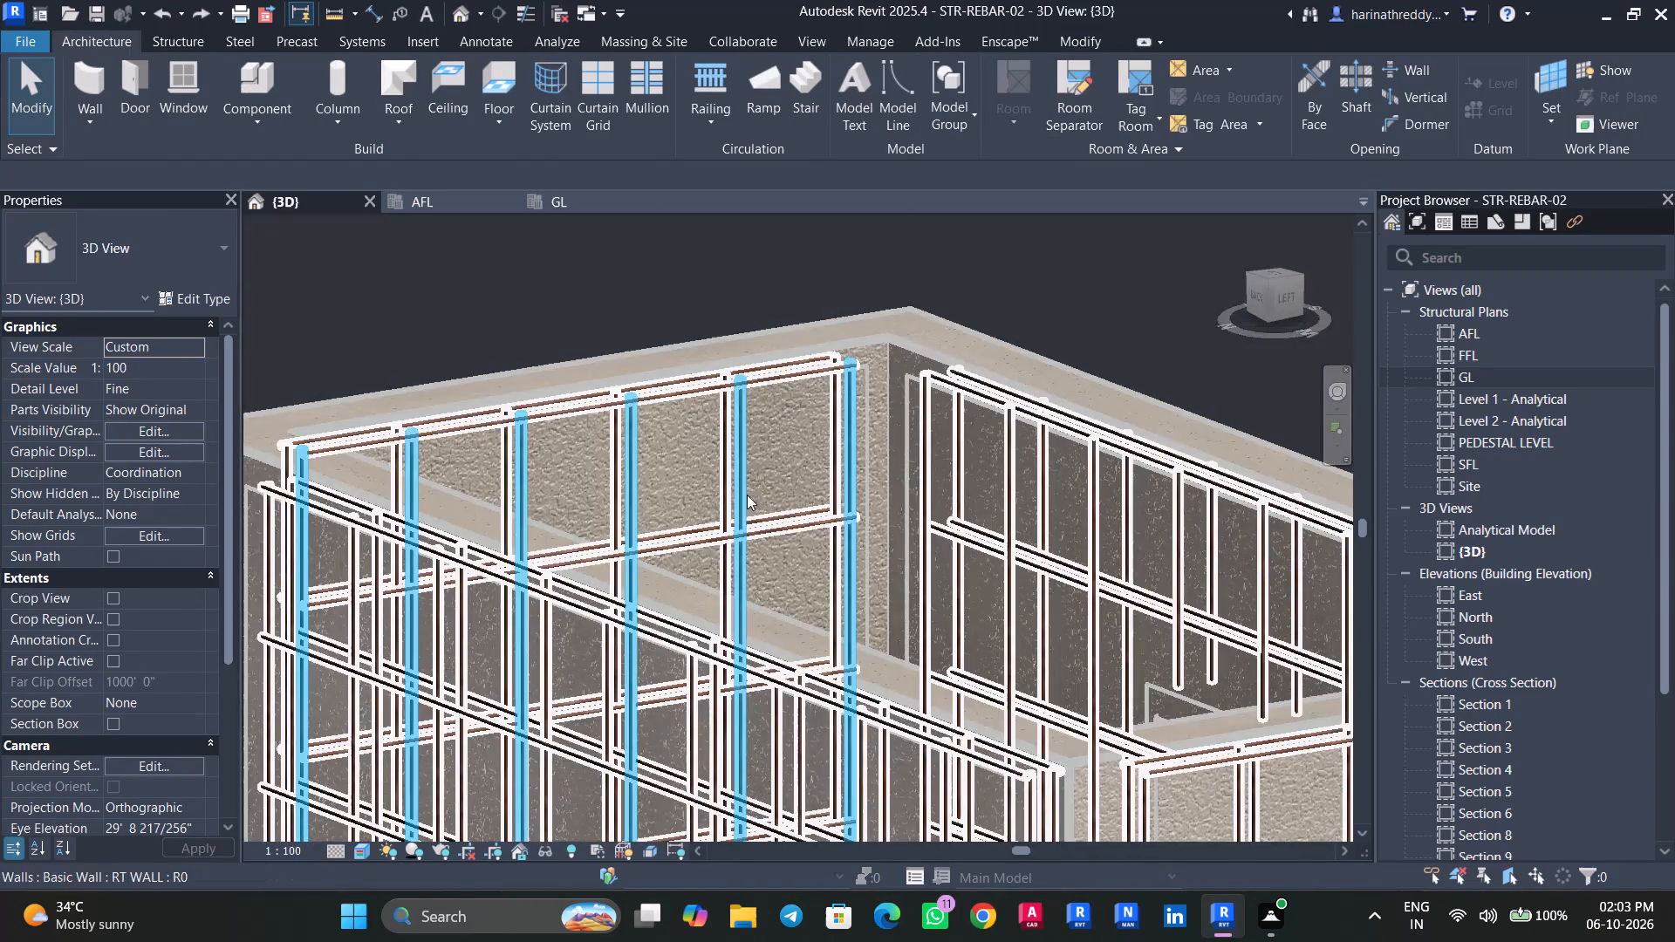
pyautogui.keyDown('shift'); pyautogui.moveTo(754, 492); pyautogui.dragTo(829, 474, button='middle'); pyautogui.keyUp('shift')
pyautogui.click(1260, 301)
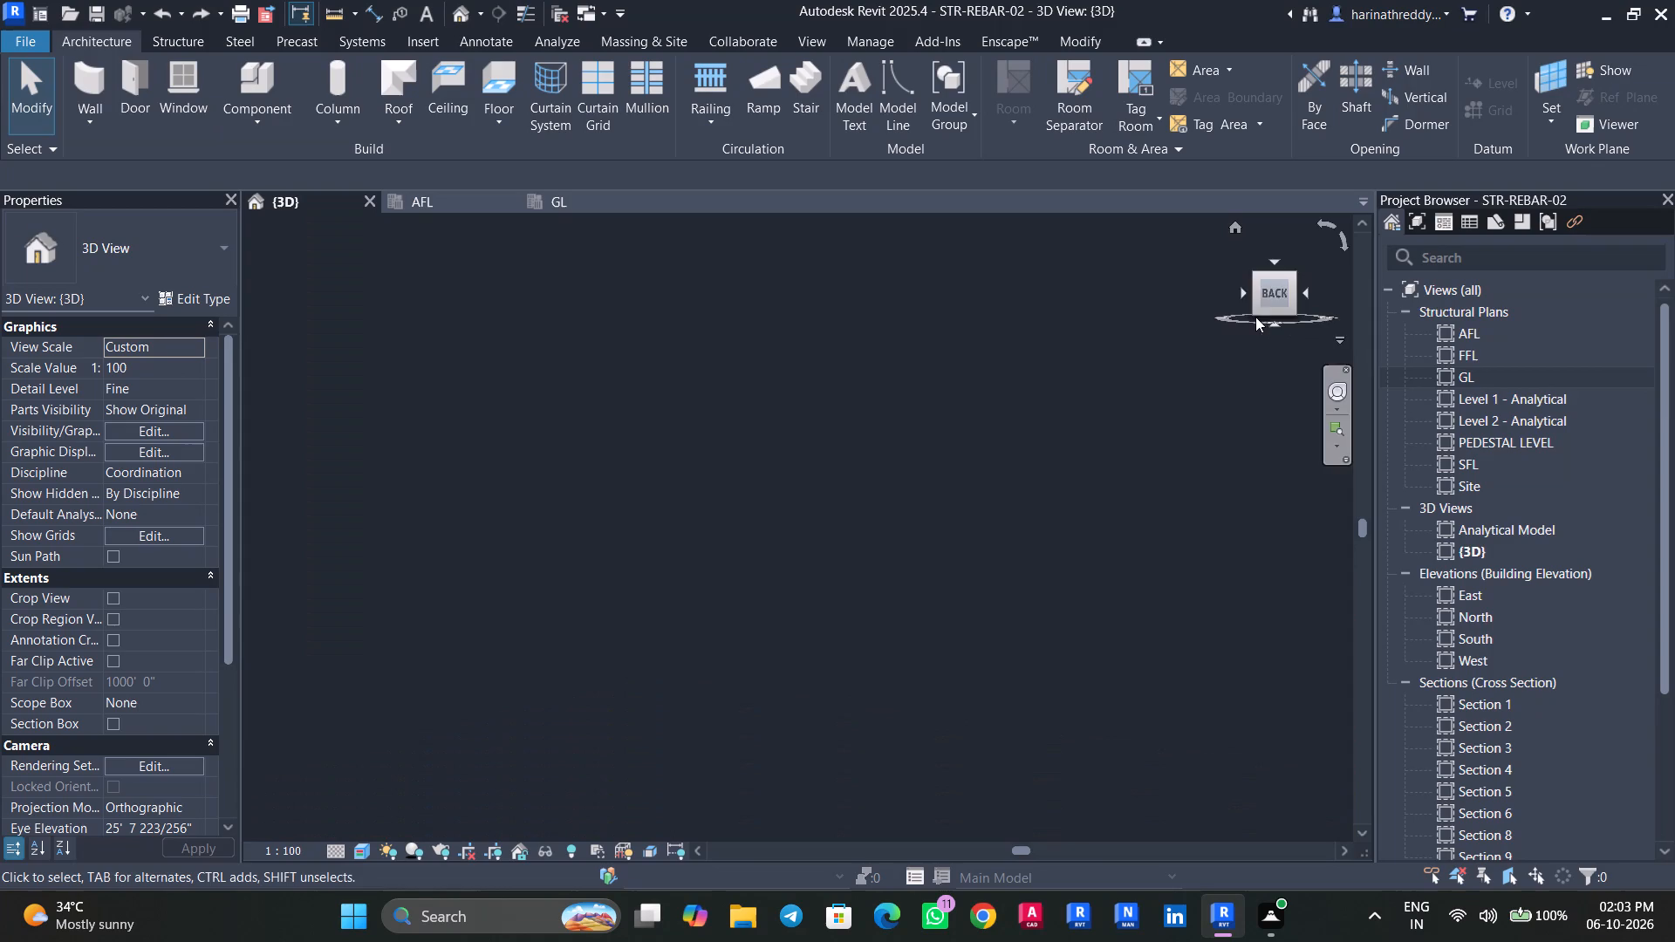
pyautogui.scroll(16, 748, 411)
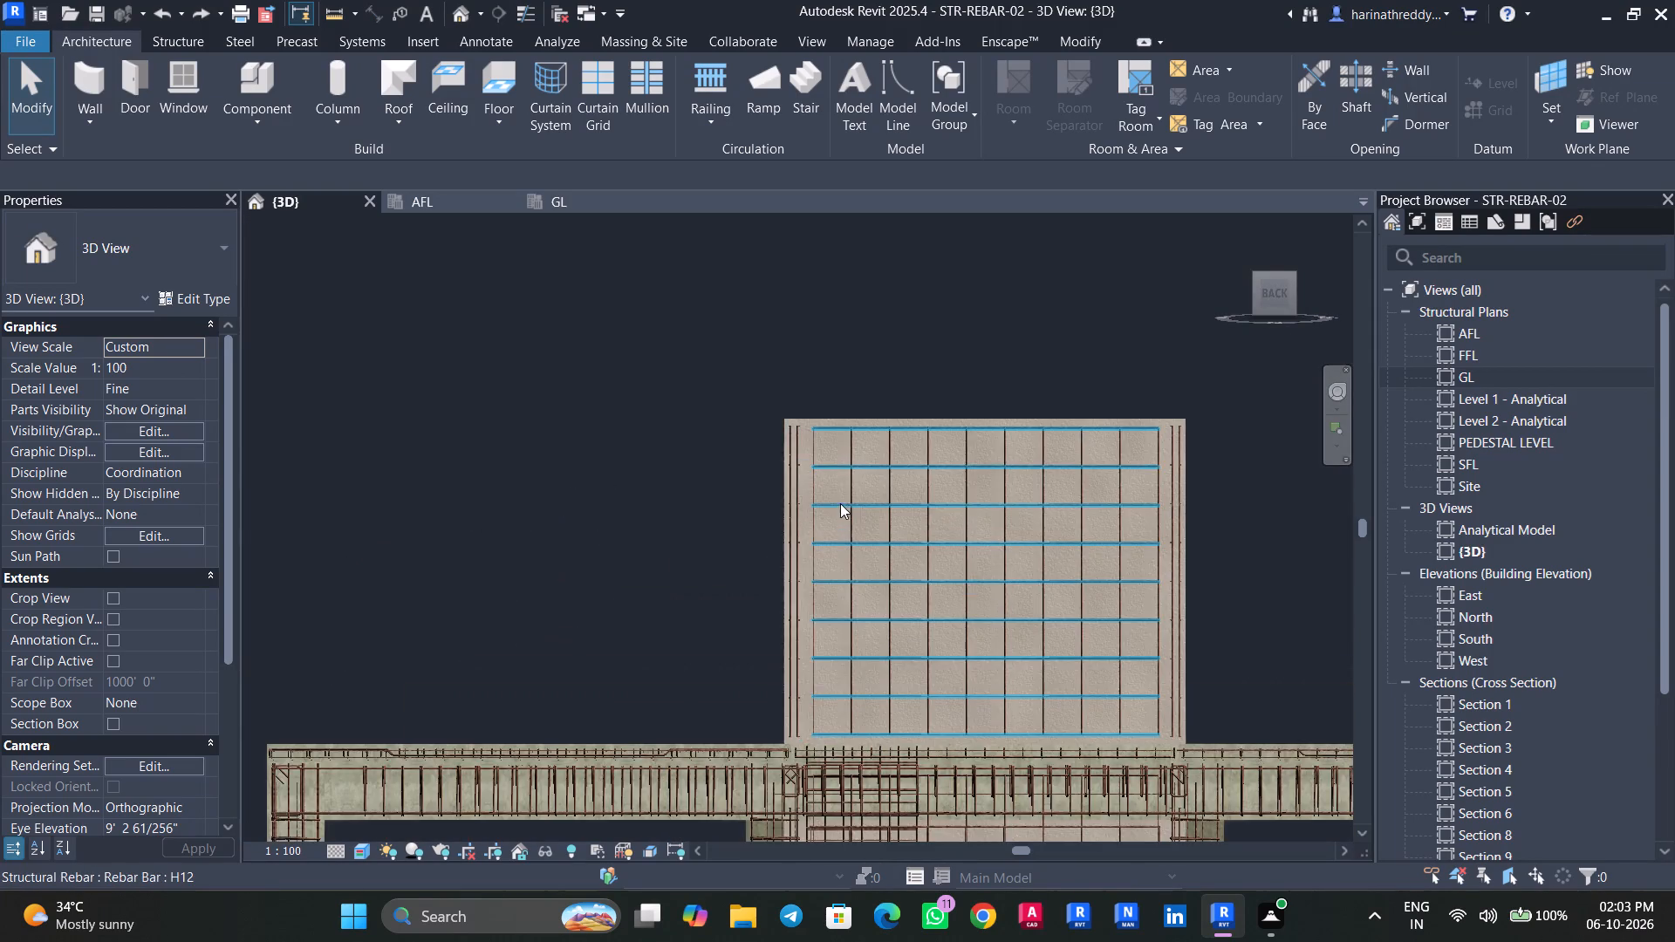
pyautogui.click(817, 493)
pyautogui.scroll(6, 810, 519)
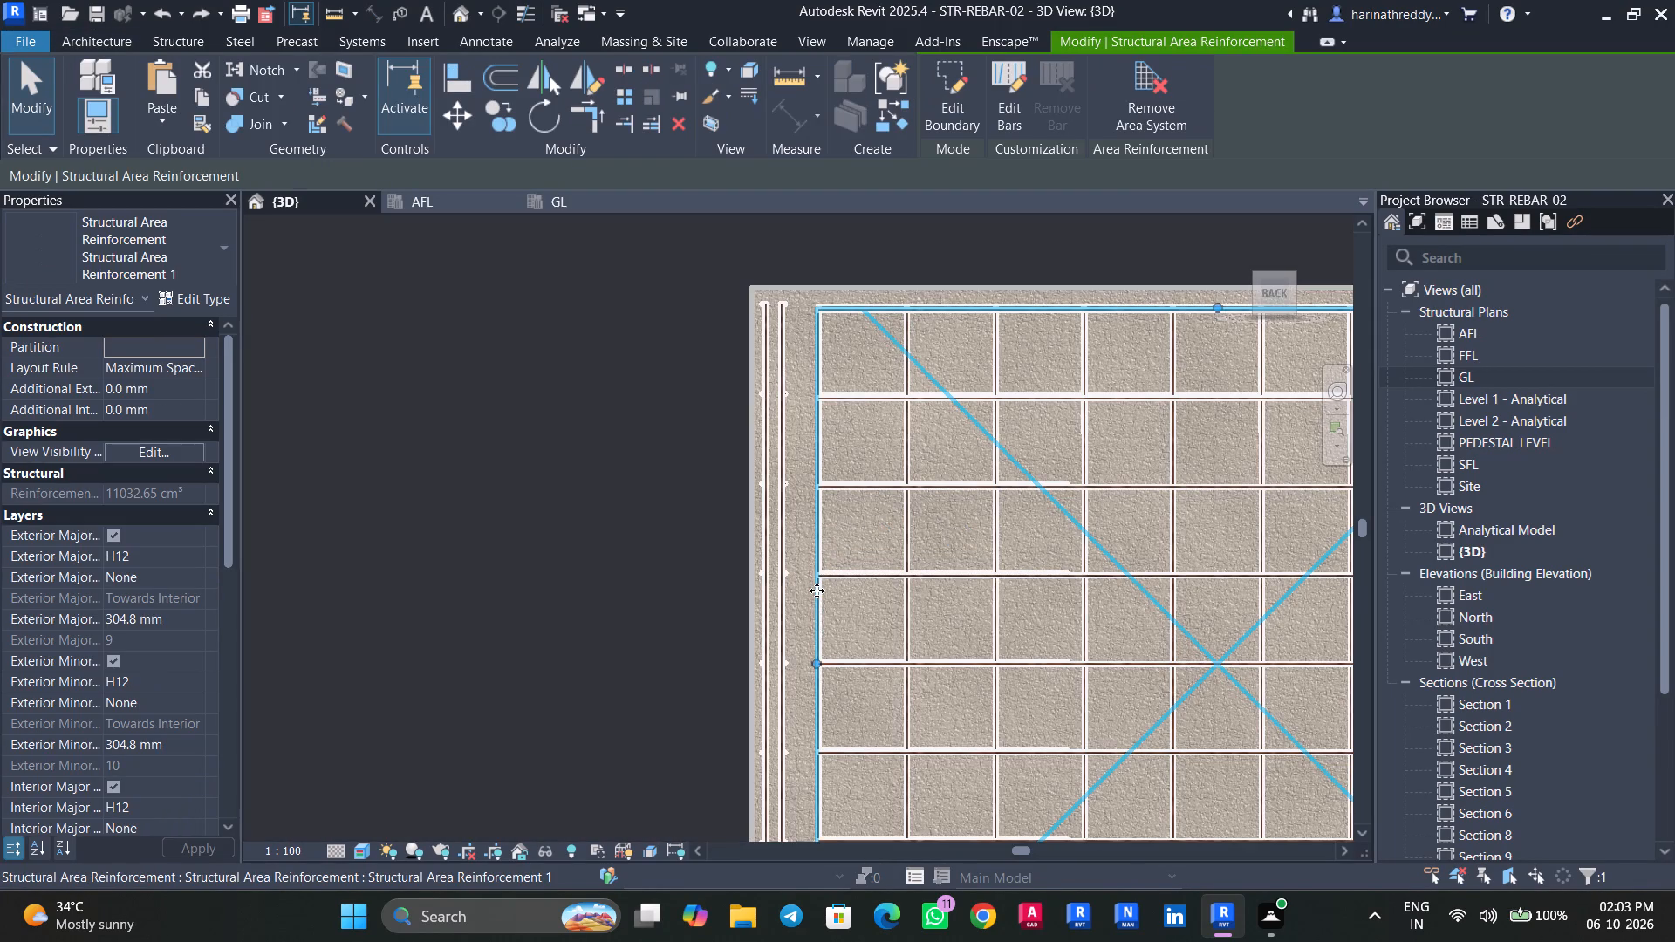
pyautogui.moveTo(815, 656); pyautogui.dragTo(791, 657)
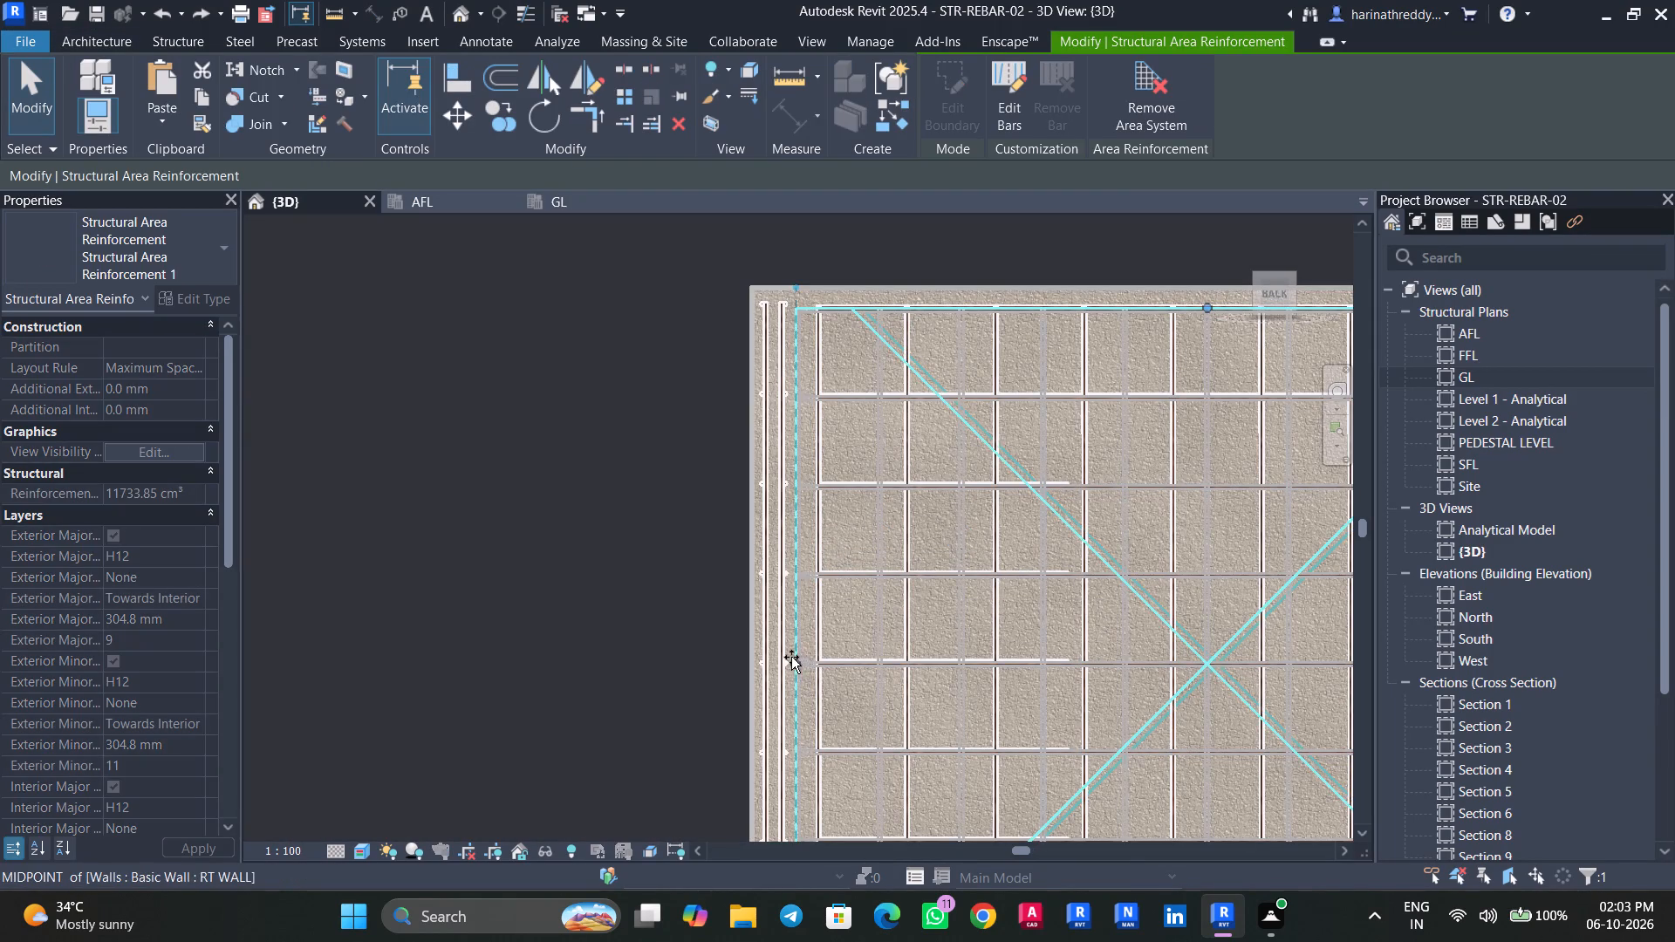
pyautogui.moveTo(791, 657); pyautogui.dragTo(767, 650)
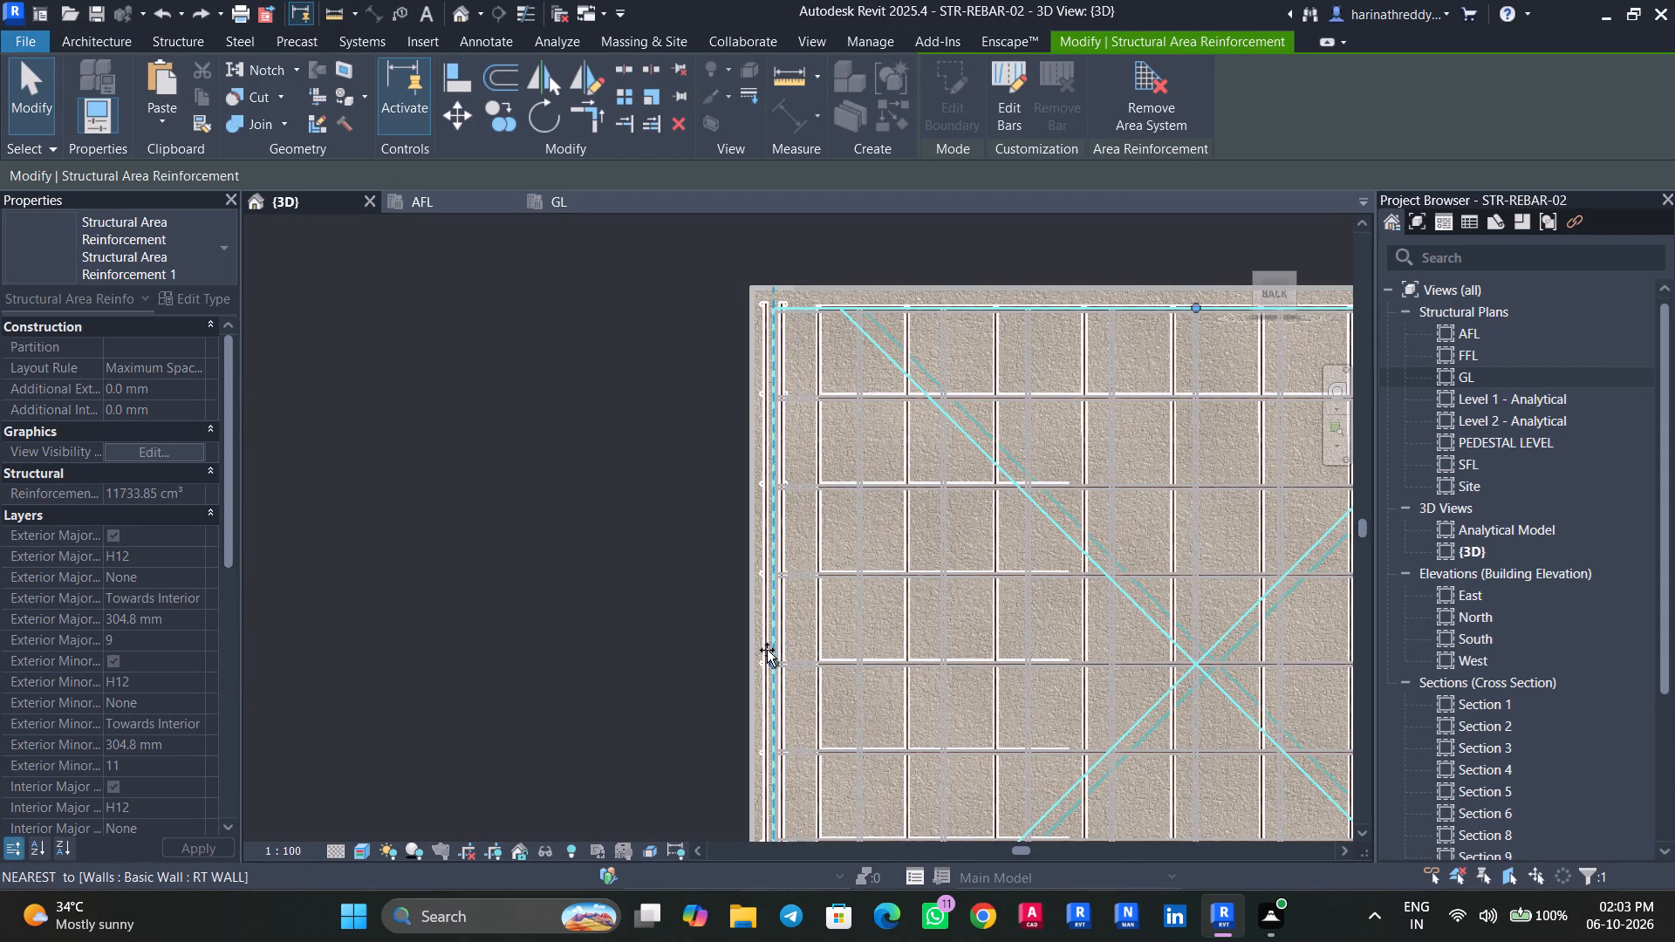
pyautogui.moveTo(767, 650); pyautogui.dragTo(765, 650)
# Extend the opposite vertical boundary edge of the back wall's area reinforcement outward to near the wall's other end.
pyautogui.moveTo(876, 643); pyautogui.dragTo(715, 644, button='middle')
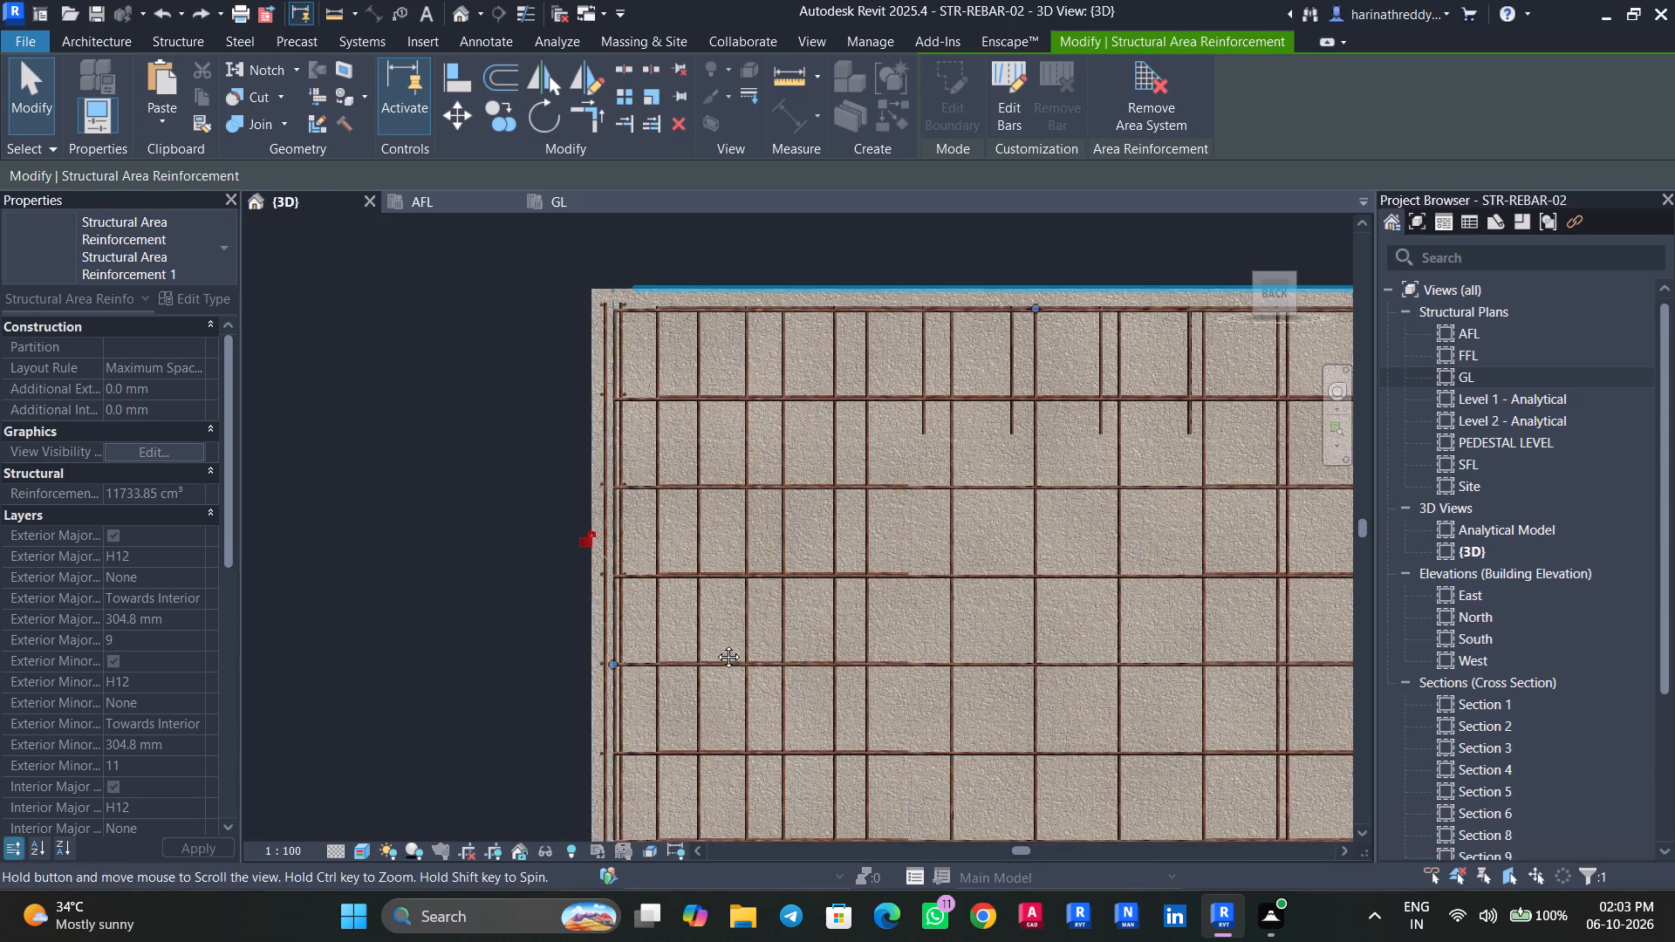
pyautogui.moveTo(715, 644); pyautogui.dragTo(715, 645, button='middle')
pyautogui.moveTo(1269, 660); pyautogui.dragTo(891, 671, button='middle')
pyautogui.moveTo(1080, 673); pyautogui.dragTo(1097, 674)
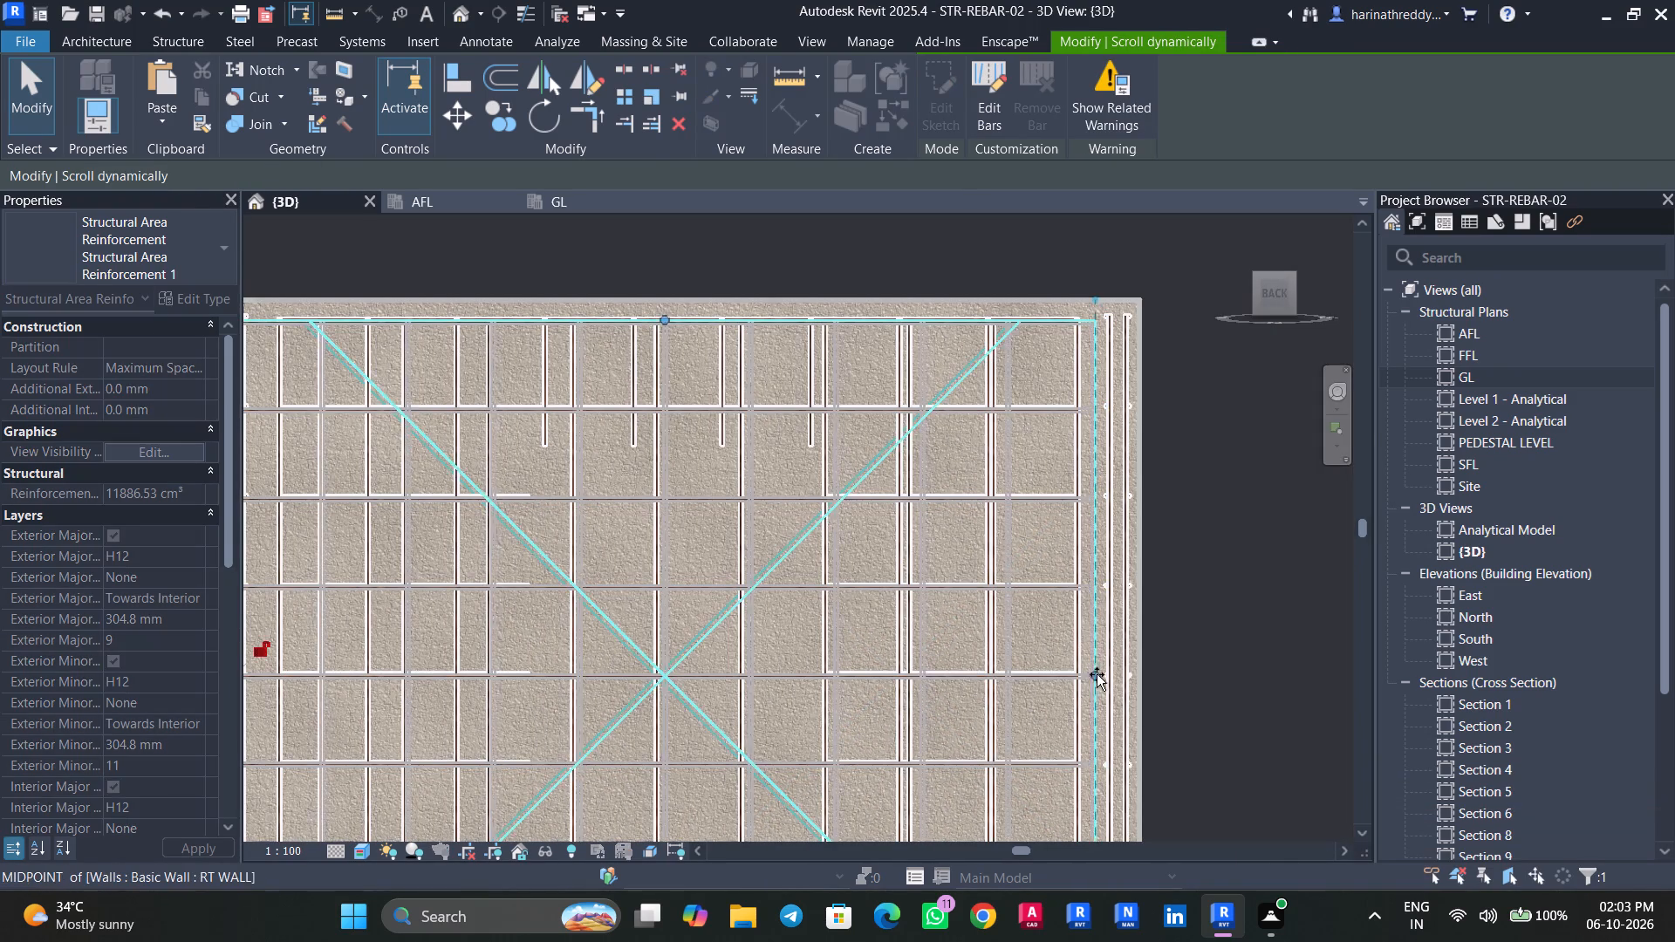
pyautogui.moveTo(1097, 674); pyautogui.dragTo(1130, 677)
pyautogui.scroll(-5, 1179, 640)
pyautogui.keyDown('shift'); pyautogui.scroll(1, 1197, 626); pyautogui.keyUp('shift')
pyautogui.keyDown('shift'); pyautogui.moveTo(1197, 626); pyautogui.dragTo(1064, 784, button='middle'); pyautogui.keyUp('shift')
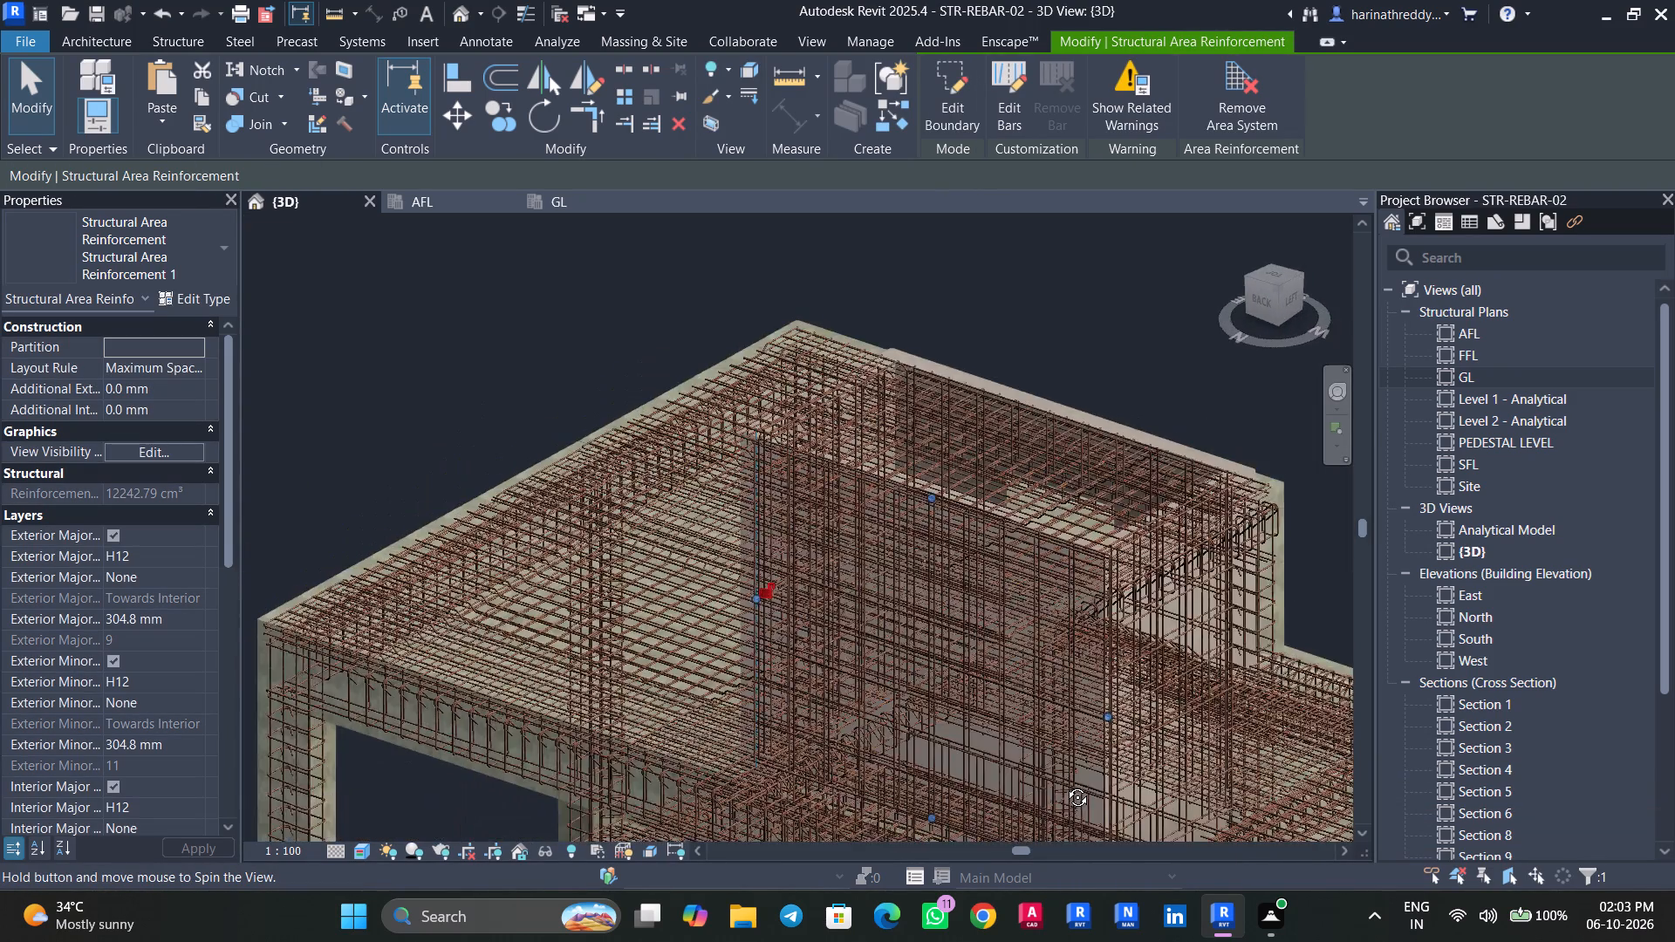
pyautogui.keyDown('shift'); pyautogui.moveTo(1064, 784); pyautogui.dragTo(1300, 691, button='middle'); pyautogui.keyUp('shift')
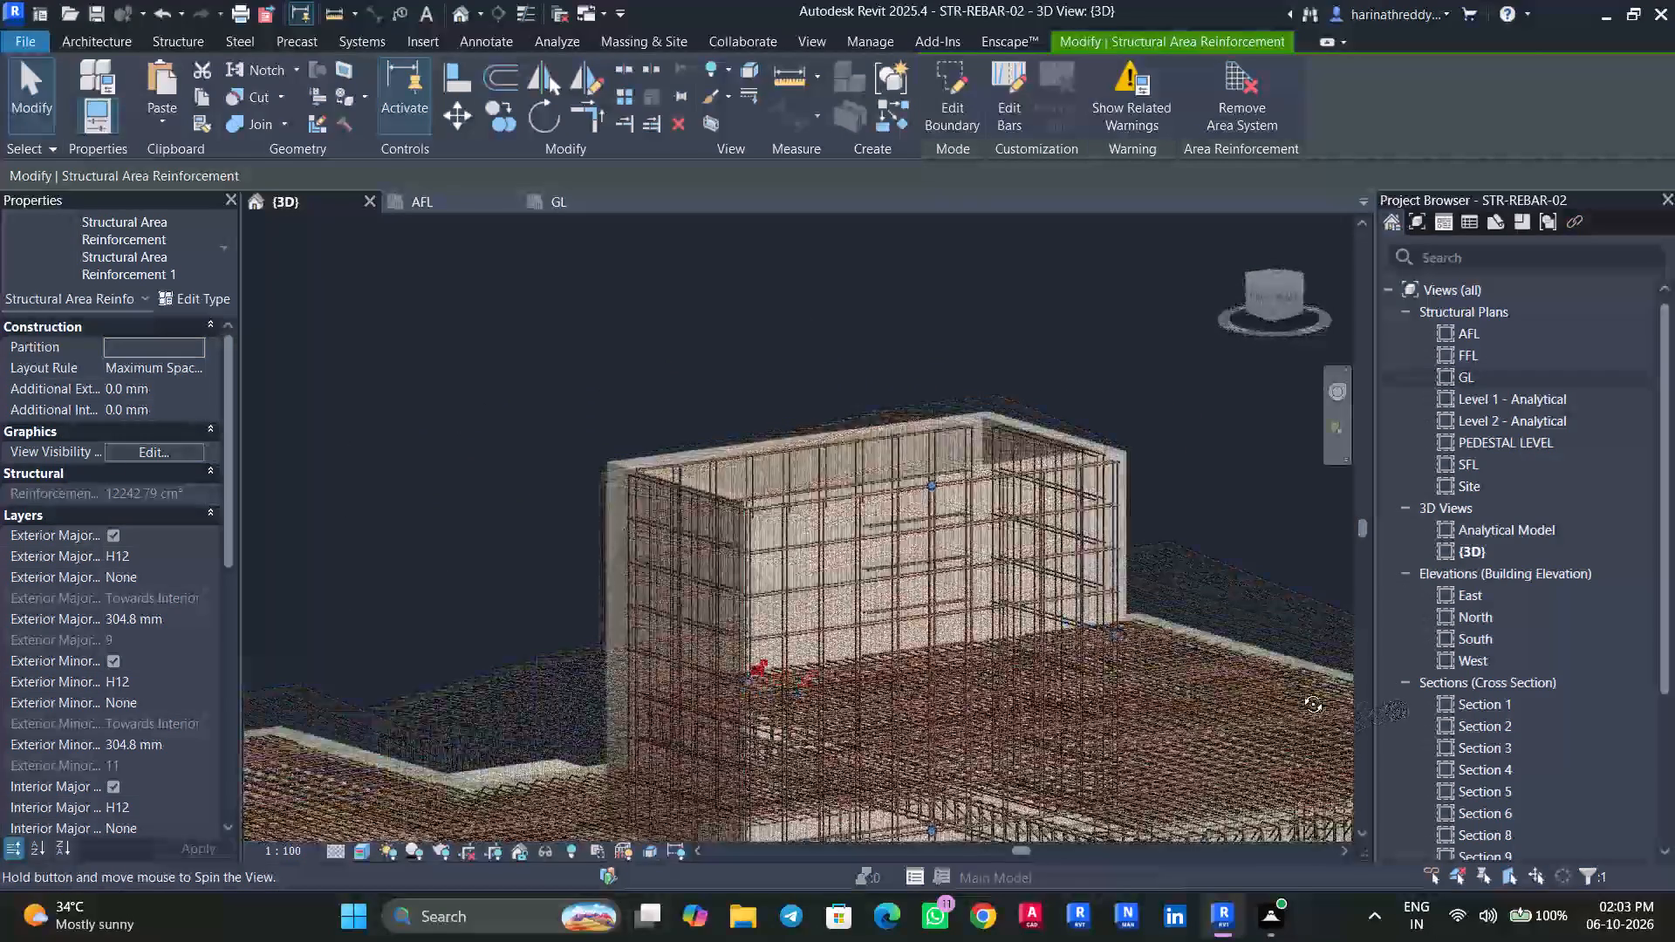
pyautogui.keyDown('shift'); pyautogui.moveTo(1300, 691); pyautogui.dragTo(1243, 638, button='middle'); pyautogui.keyUp('shift')
# Nudge the first vertical boundary edge of the back wall's area reinforcement slightly back inward.
pyautogui.click(1277, 291)
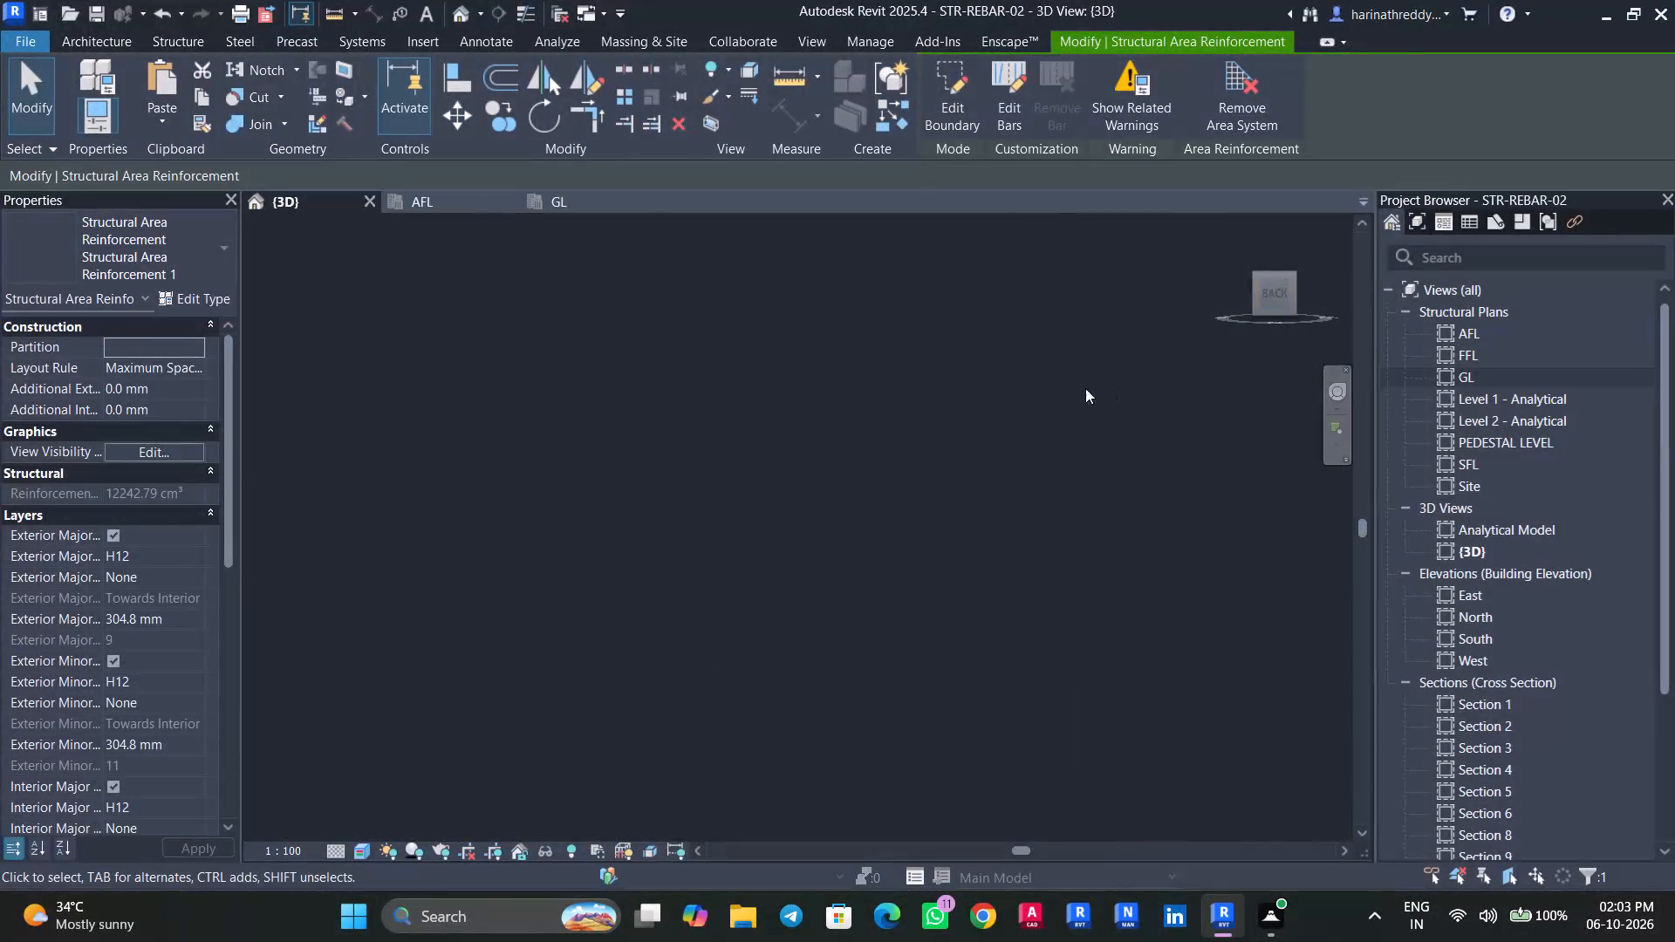
pyautogui.scroll(8, 586, 552)
pyautogui.moveTo(519, 502); pyautogui.dragTo(522, 502)
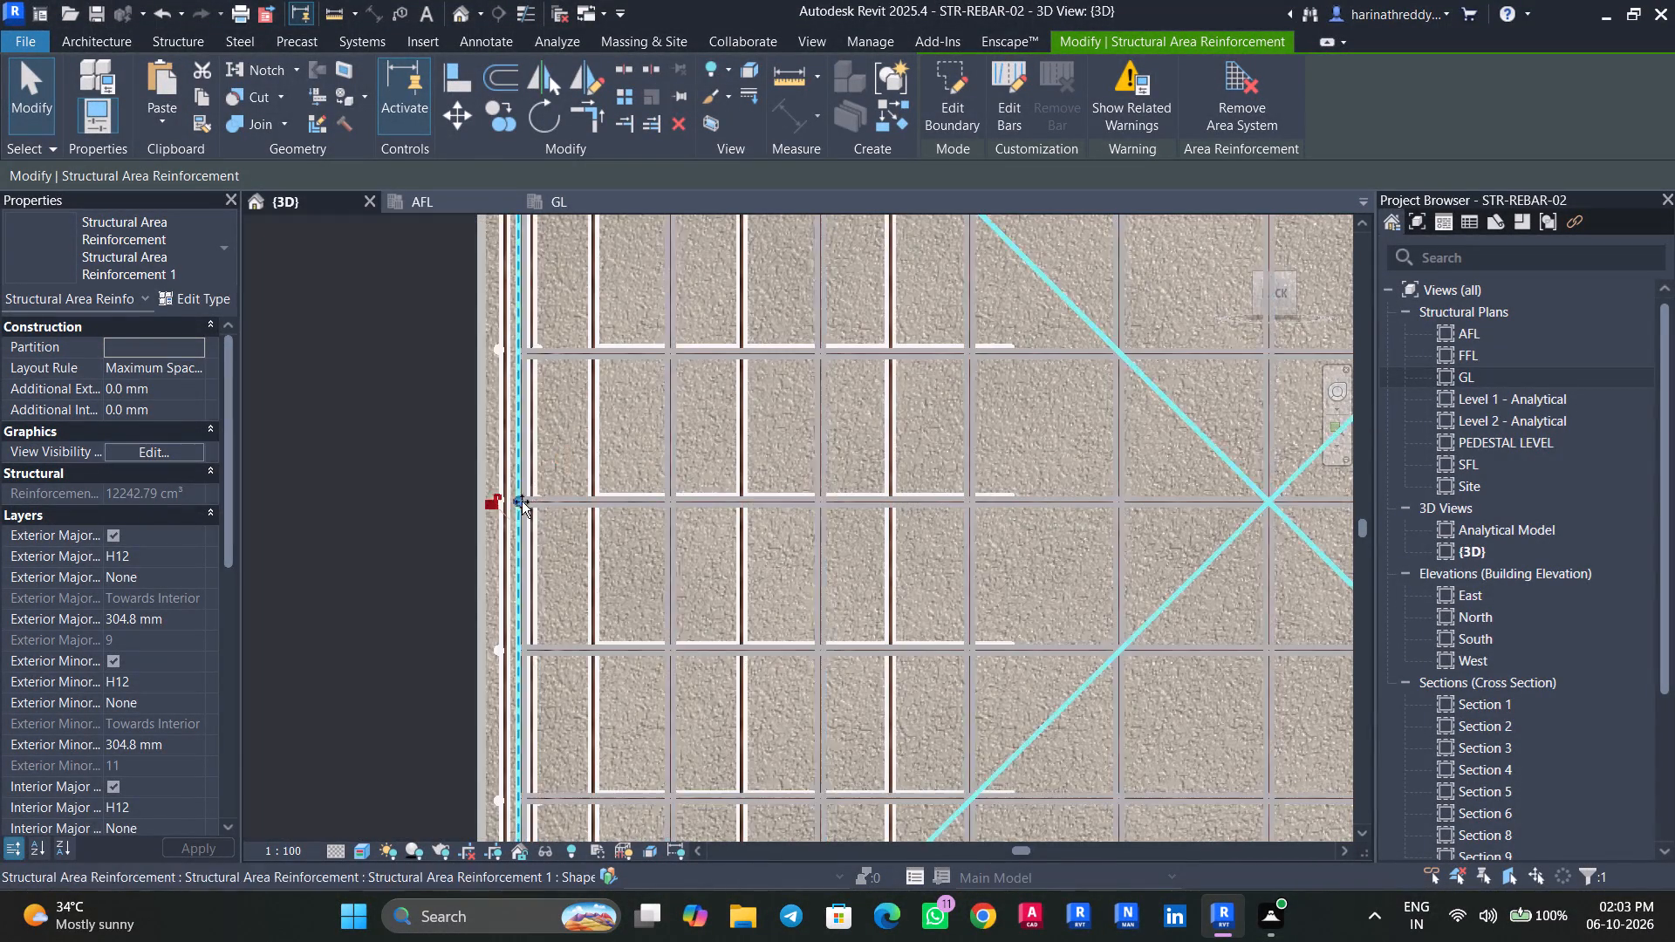
pyautogui.moveTo(522, 502); pyautogui.dragTo(534, 502)
pyautogui.scroll(-10, 572, 495)
pyautogui.keyDown('shift'); pyautogui.moveTo(578, 497); pyautogui.dragTo(741, 597, button='middle'); pyautogui.keyUp('shift')
pyautogui.keyDown('shift'); pyautogui.scroll(1, 749, 600); pyautogui.keyUp('shift')
pyautogui.keyDown('shift'); pyautogui.moveTo(741, 597); pyautogui.dragTo(780, 608, button='middle'); pyautogui.keyUp('shift')
pyautogui.press('Escape')
pyautogui.press('Escape')
# Review the top enclosure's reinforcement from around the model, set the 3D view's detail level to Fine and reapply its visual style.
pyautogui.keyDown('shift'); pyautogui.moveTo(559, 536); pyautogui.dragTo(895, 515, button='middle'); pyautogui.keyUp('shift')
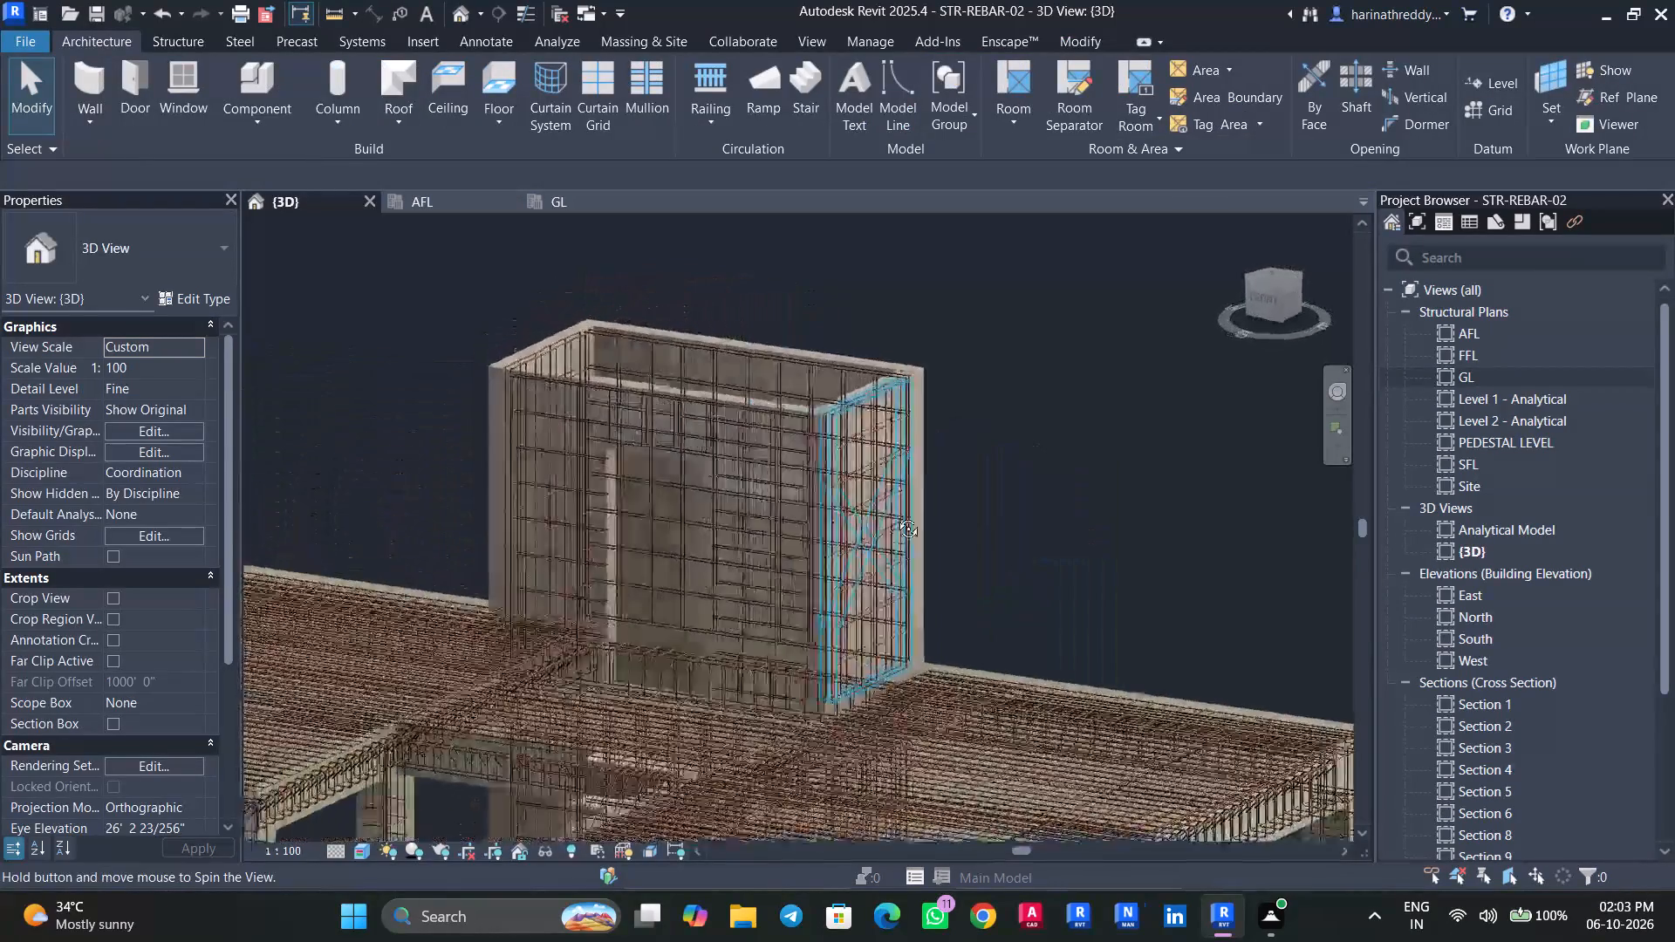
pyautogui.keyDown('shift'); pyautogui.moveTo(895, 515); pyautogui.dragTo(1015, 556, button='middle'); pyautogui.keyUp('shift')
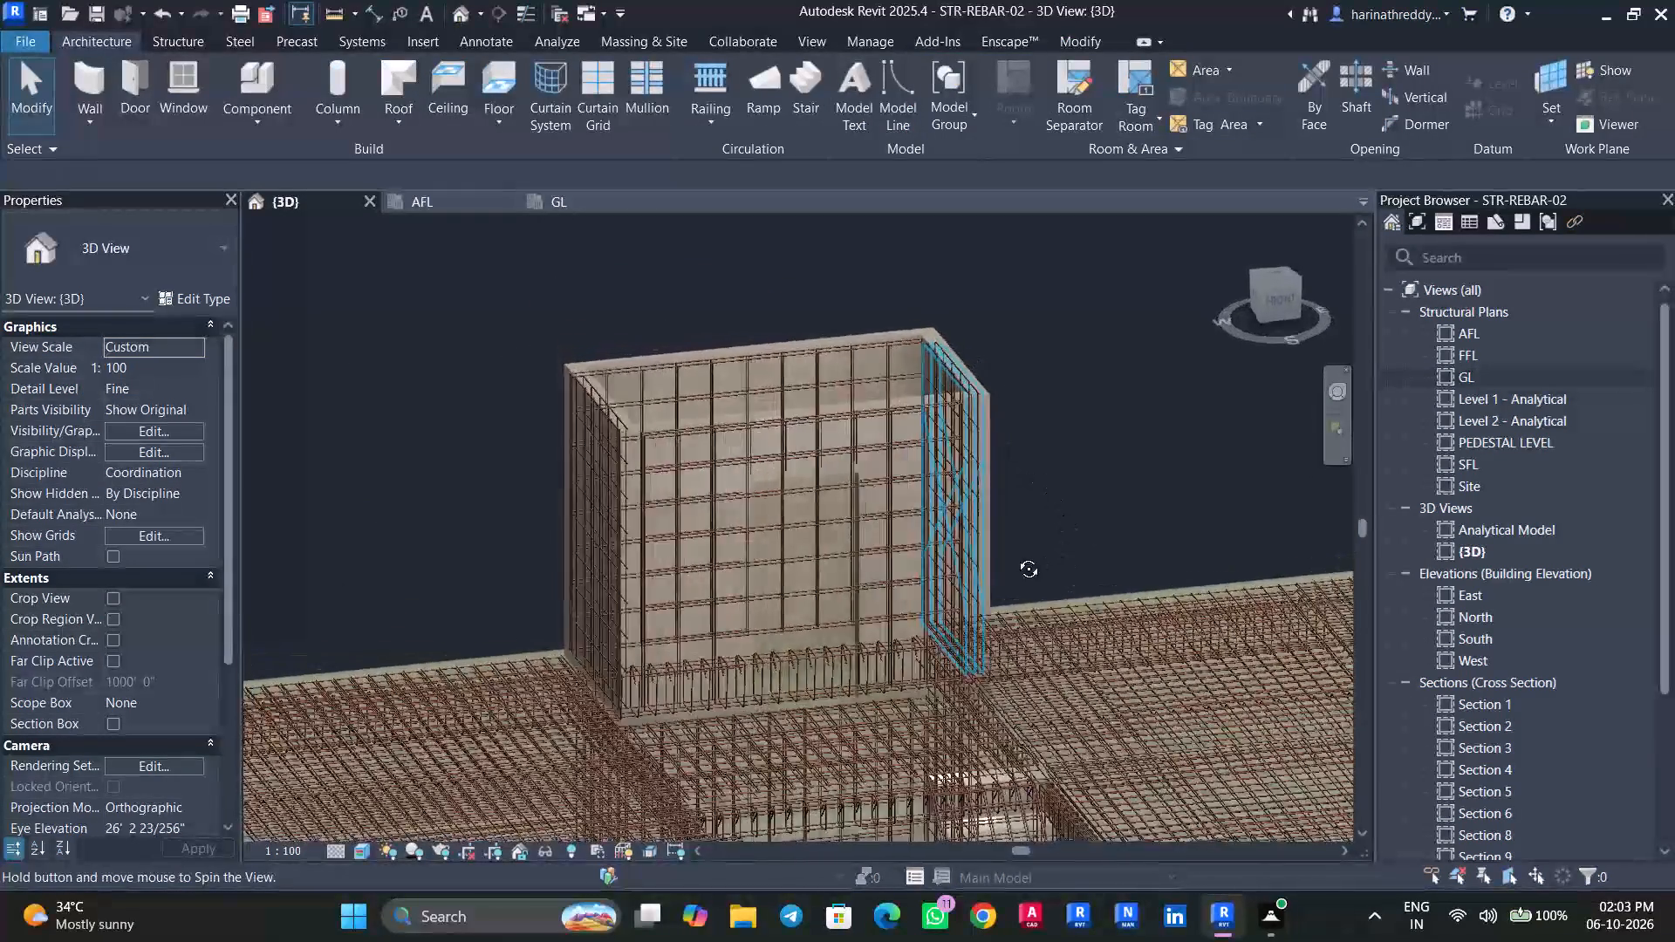
pyautogui.keyDown('shift'); pyautogui.moveTo(1015, 556); pyautogui.dragTo(856, 621, button='middle'); pyautogui.keyUp('shift')
pyautogui.scroll(-9, 1004, 506)
pyautogui.keyDown('shift'); pyautogui.moveTo(1013, 499); pyautogui.dragTo(1049, 447, button='middle'); pyautogui.keyUp('shift')
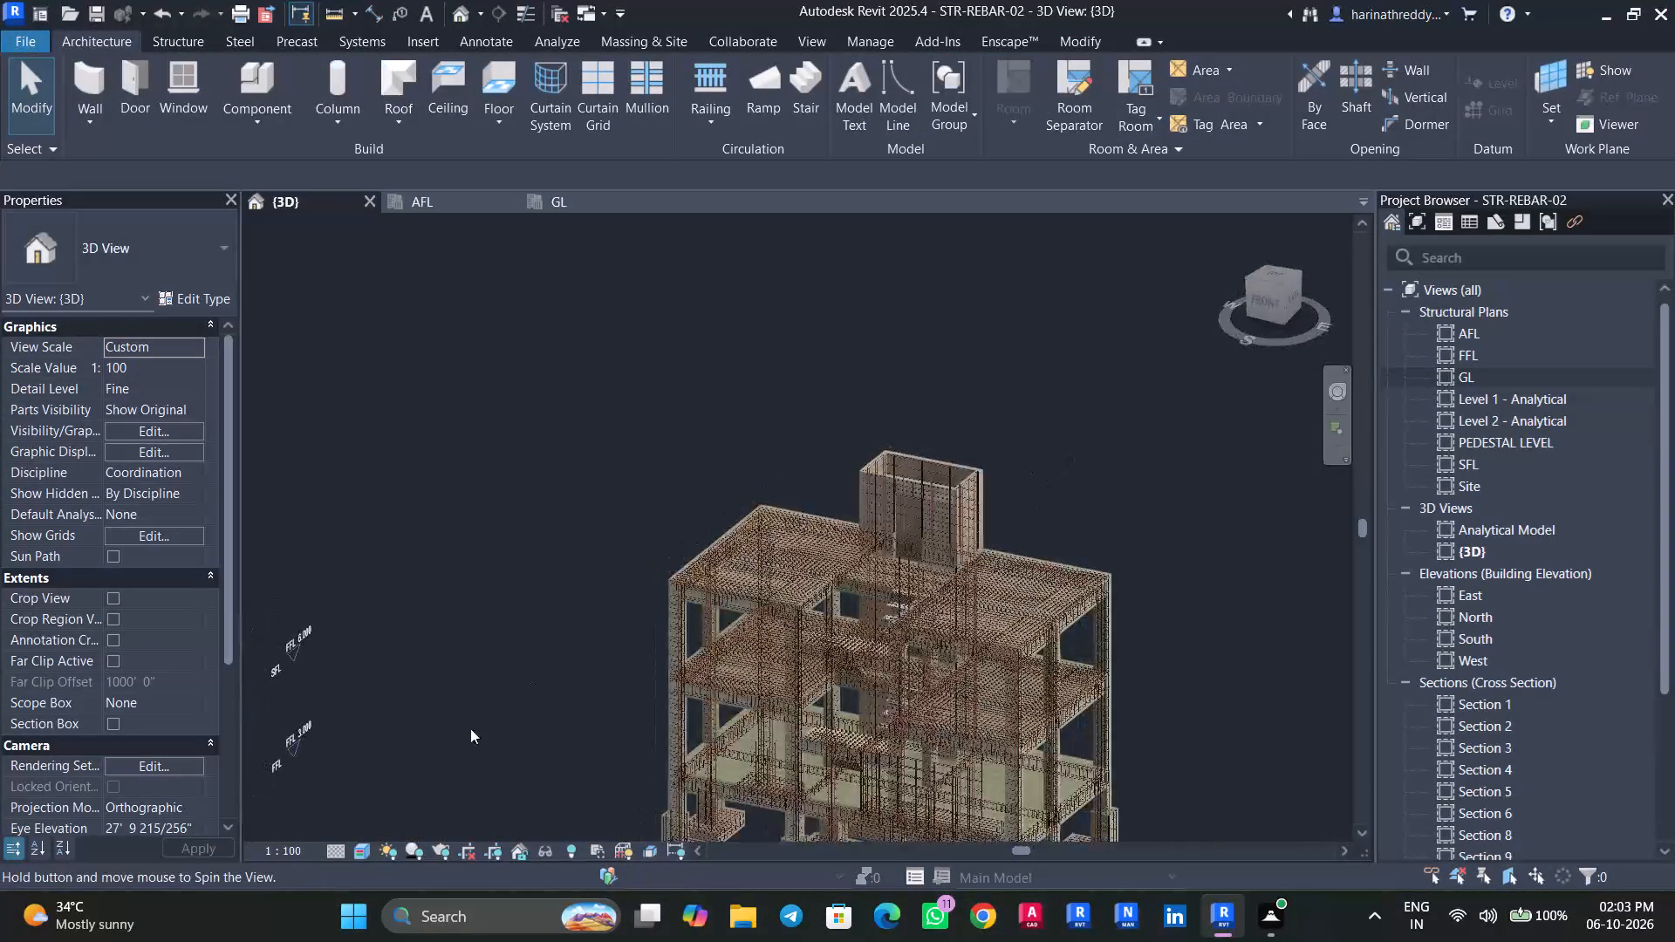
pyautogui.click(337, 850)
pyautogui.click(352, 836)
pyautogui.click(356, 853)
pyautogui.click(376, 826)
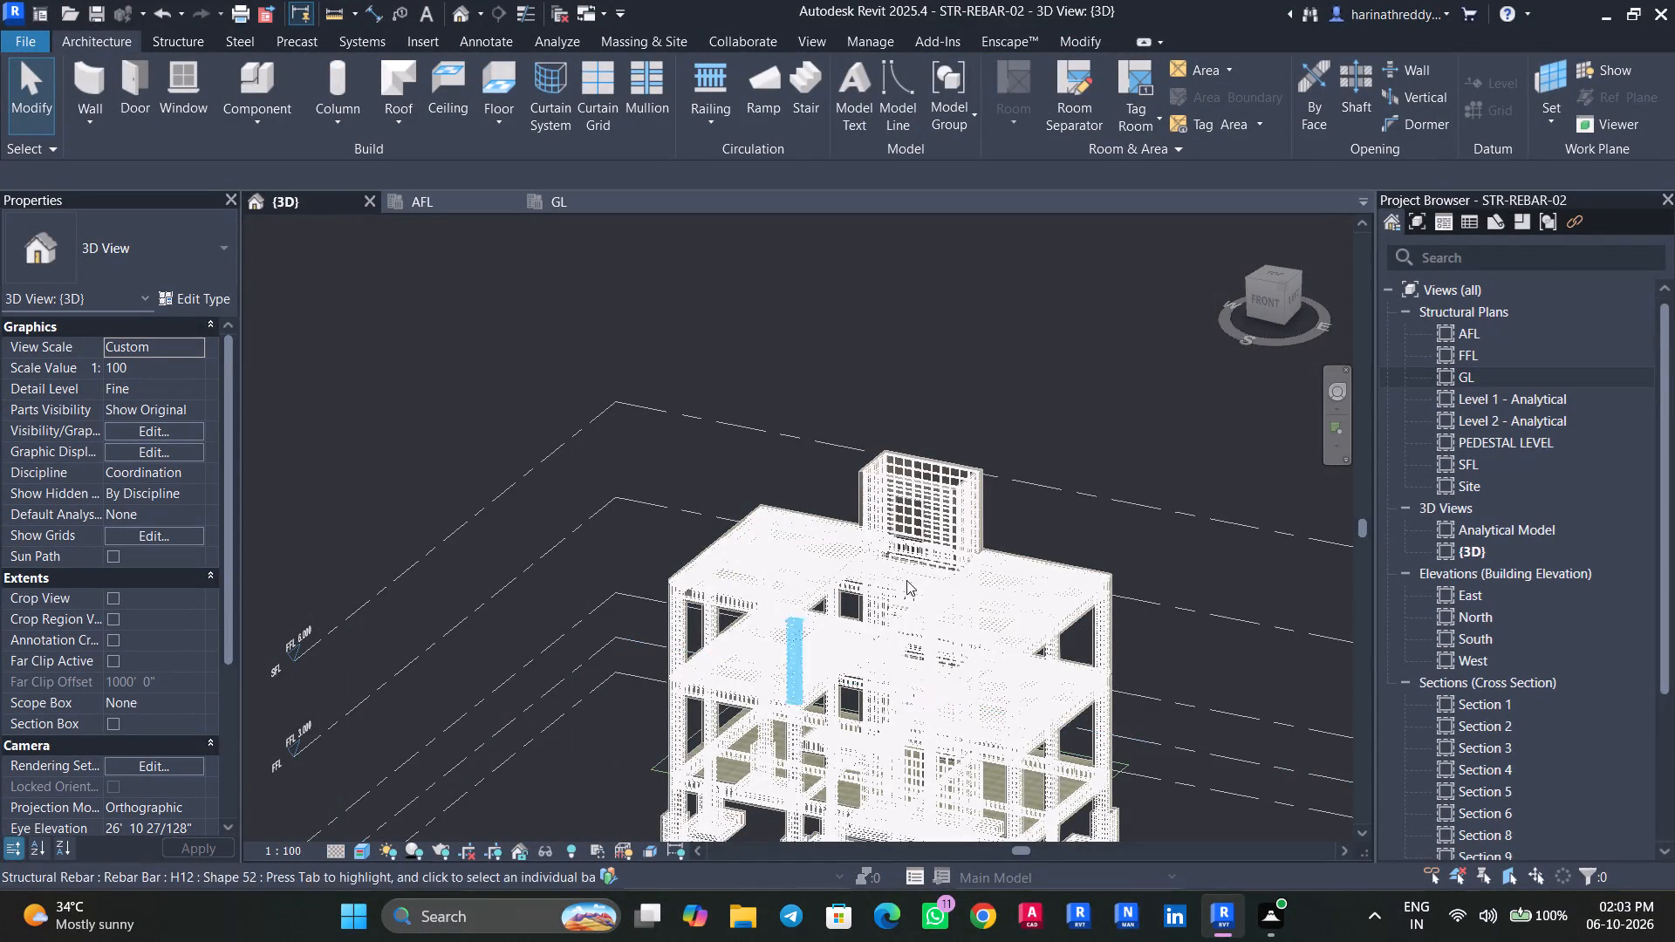
# In the top view, hide the Structural Rebar and Structural Rebar Couplers categories in the 3D view's visibility overrides.
pyautogui.scroll(5, 963, 427)
pyautogui.click(1277, 274)
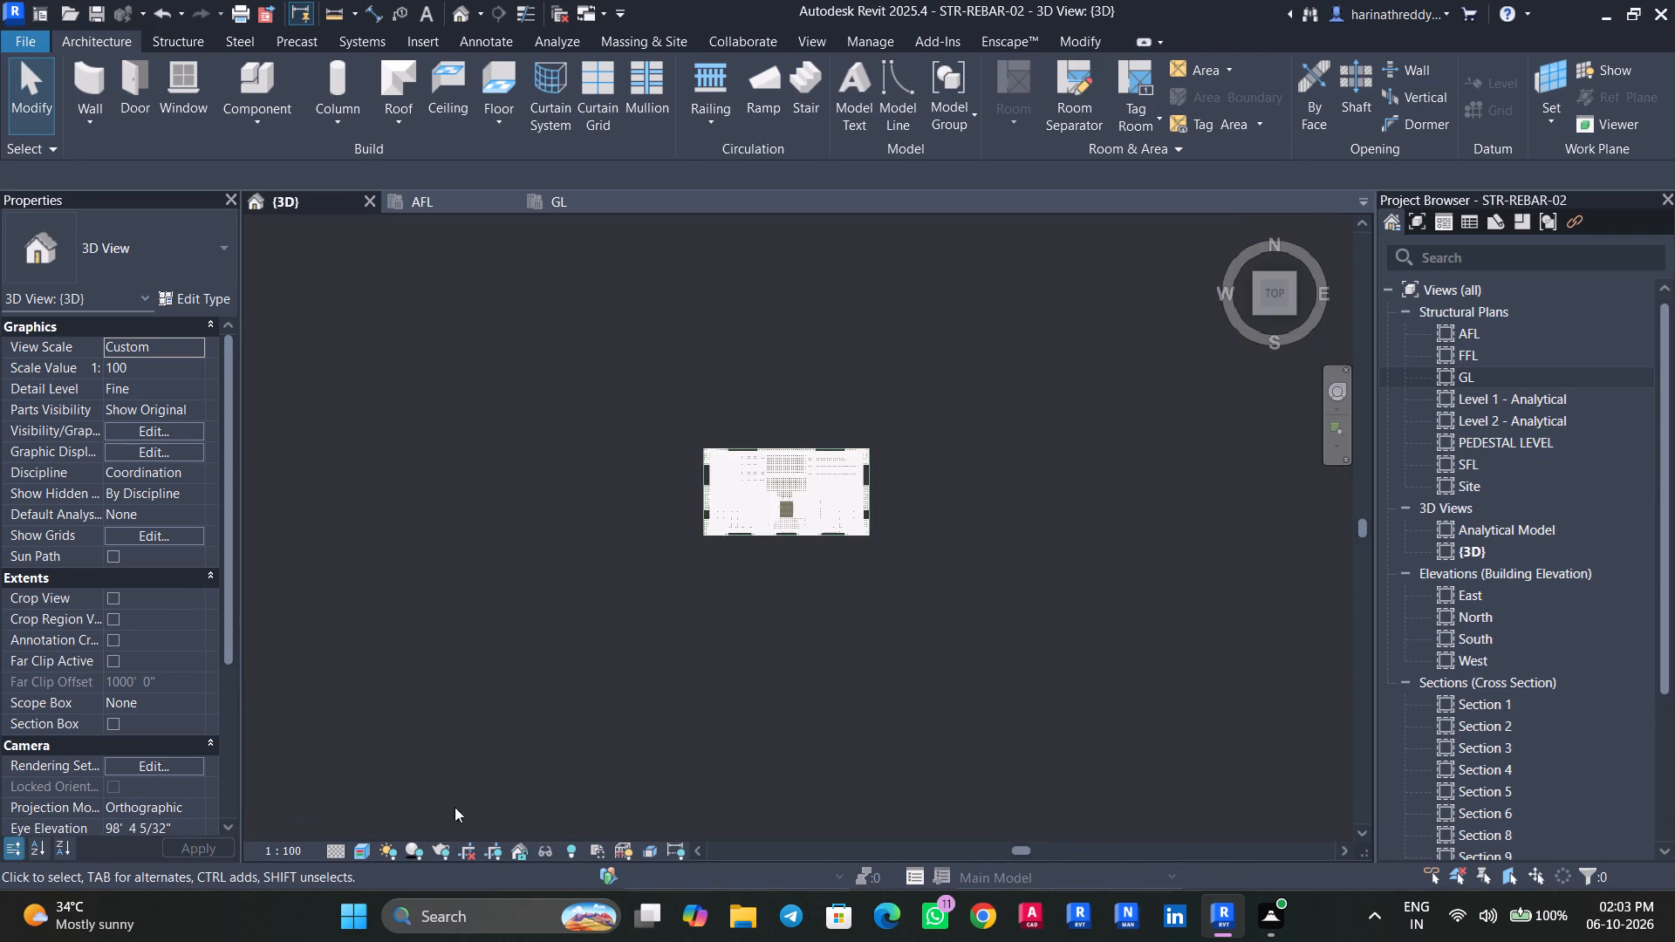
pyautogui.write('VV')
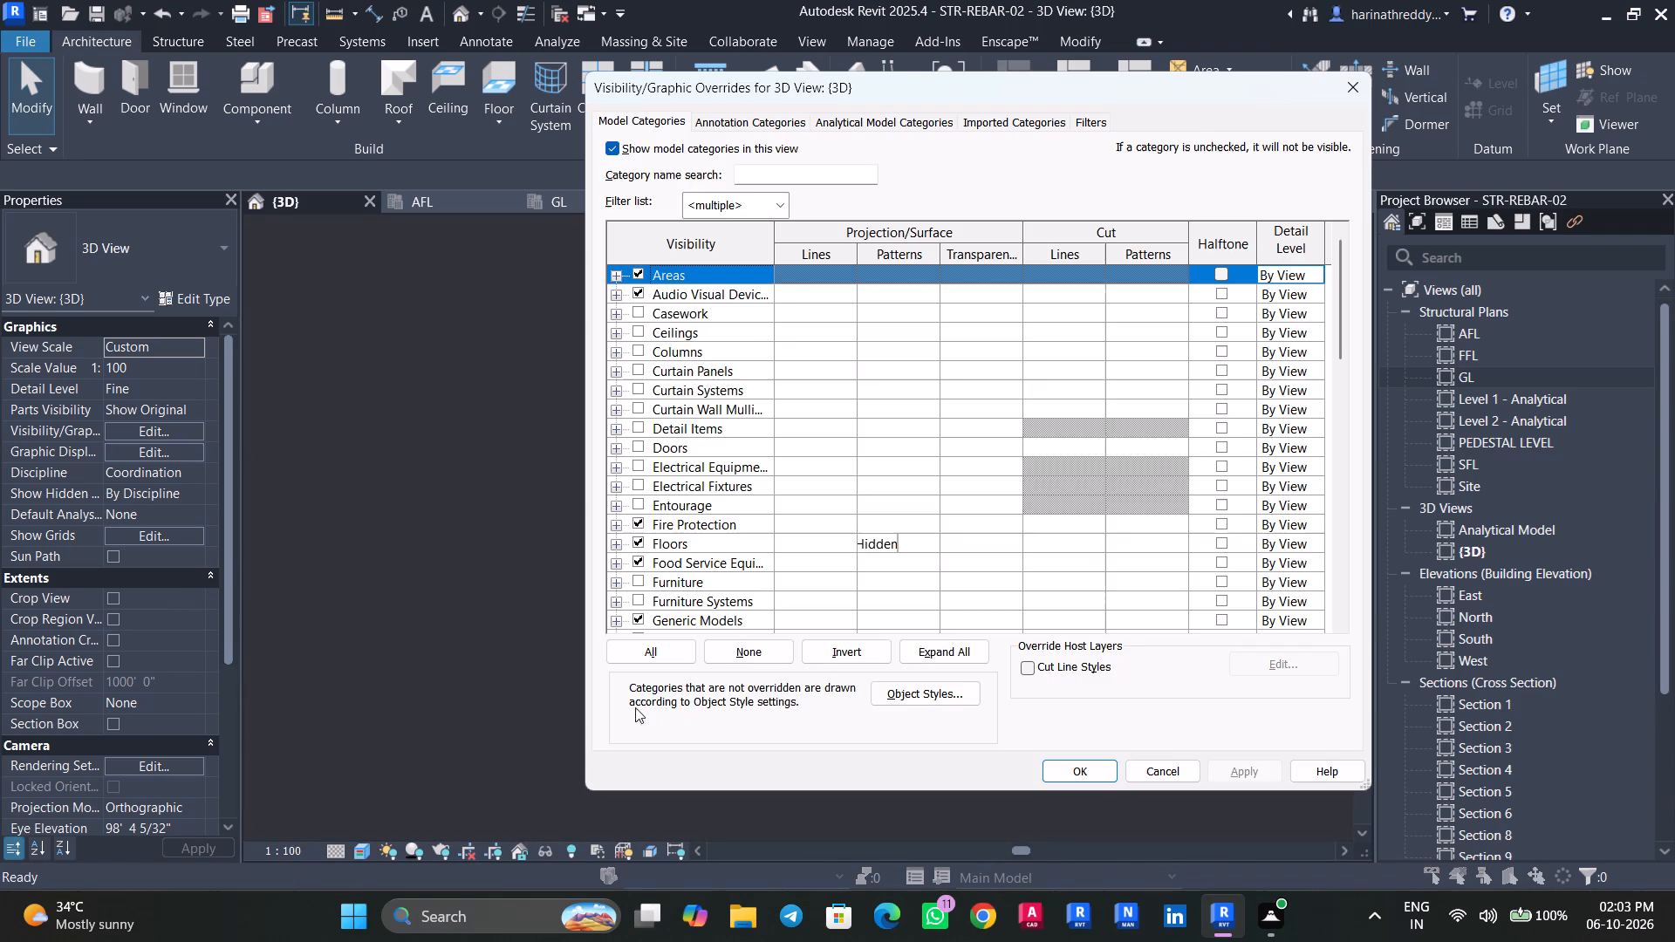
pyautogui.click(694, 581)
pyautogui.press('s')
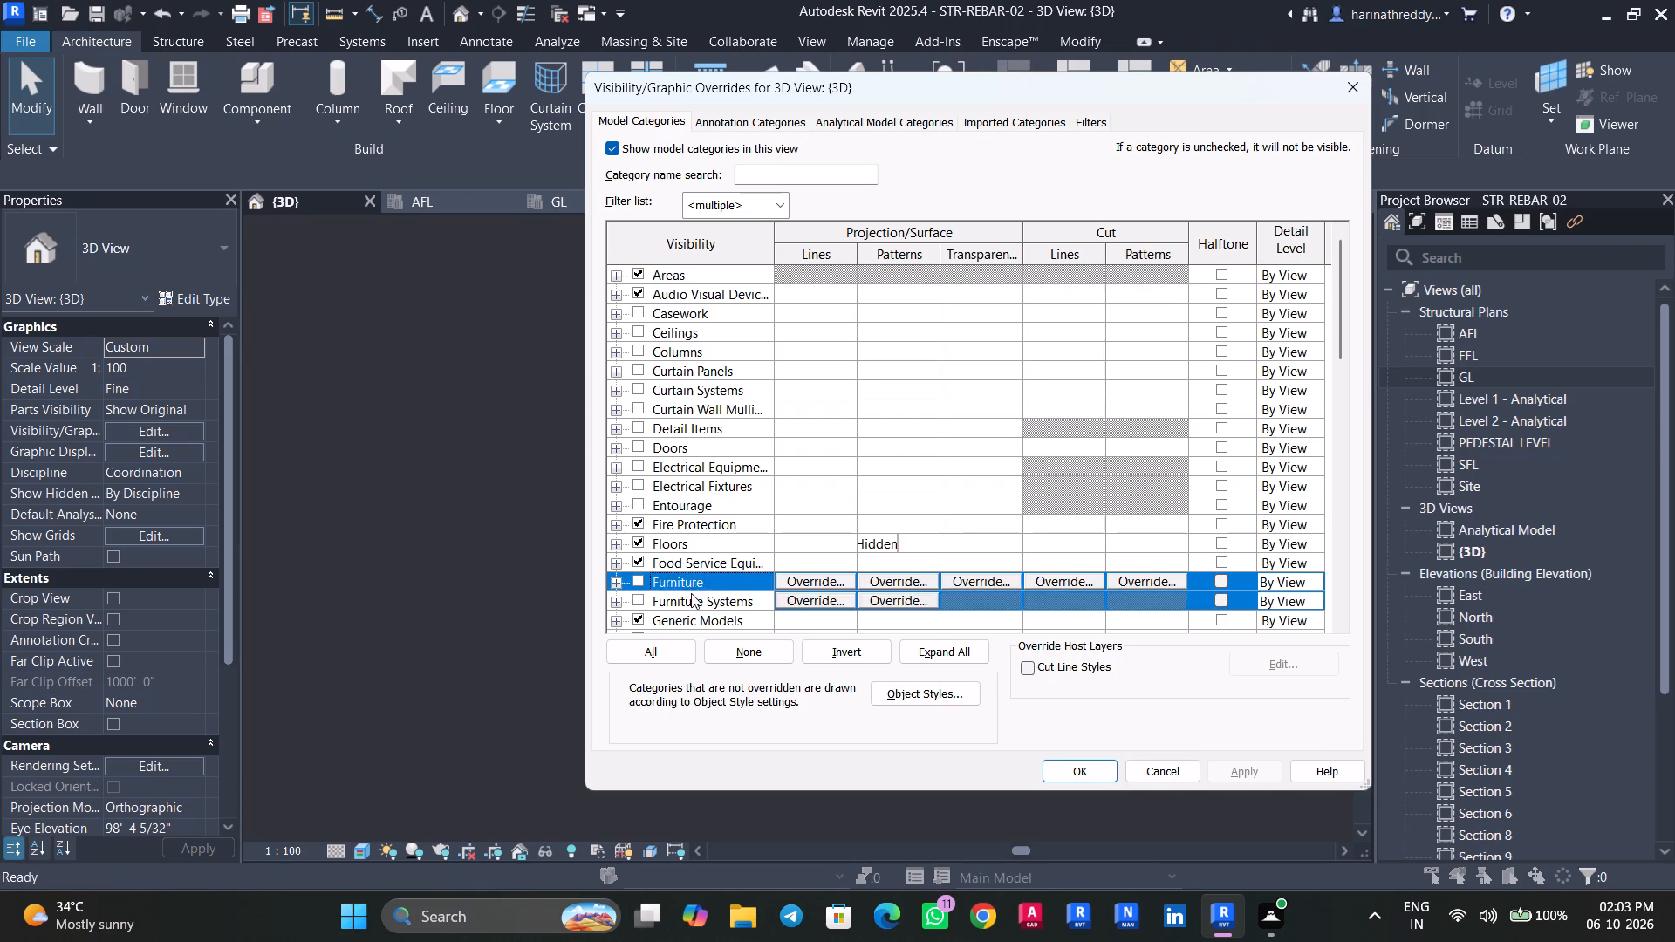
pyautogui.scroll(-3, 691, 594)
pyautogui.scroll(1, 691, 594)
pyautogui.scroll(-13, 691, 594)
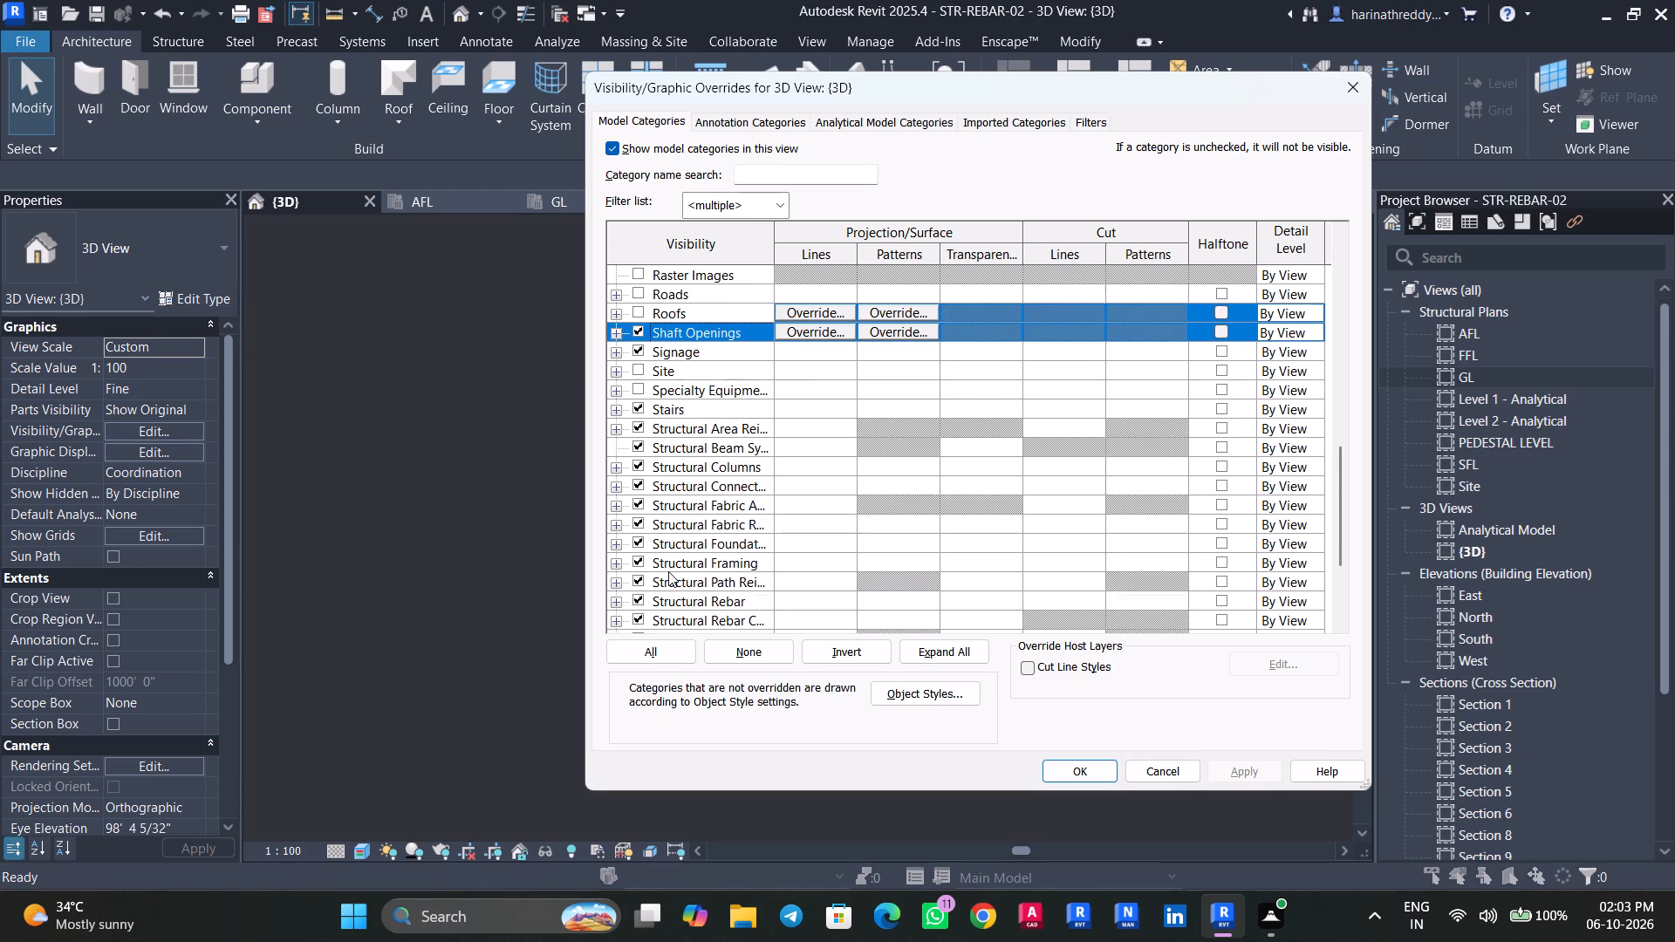
pyautogui.click(638, 596)
pyautogui.click(637, 582)
pyautogui.scroll(-4, 899, 559)
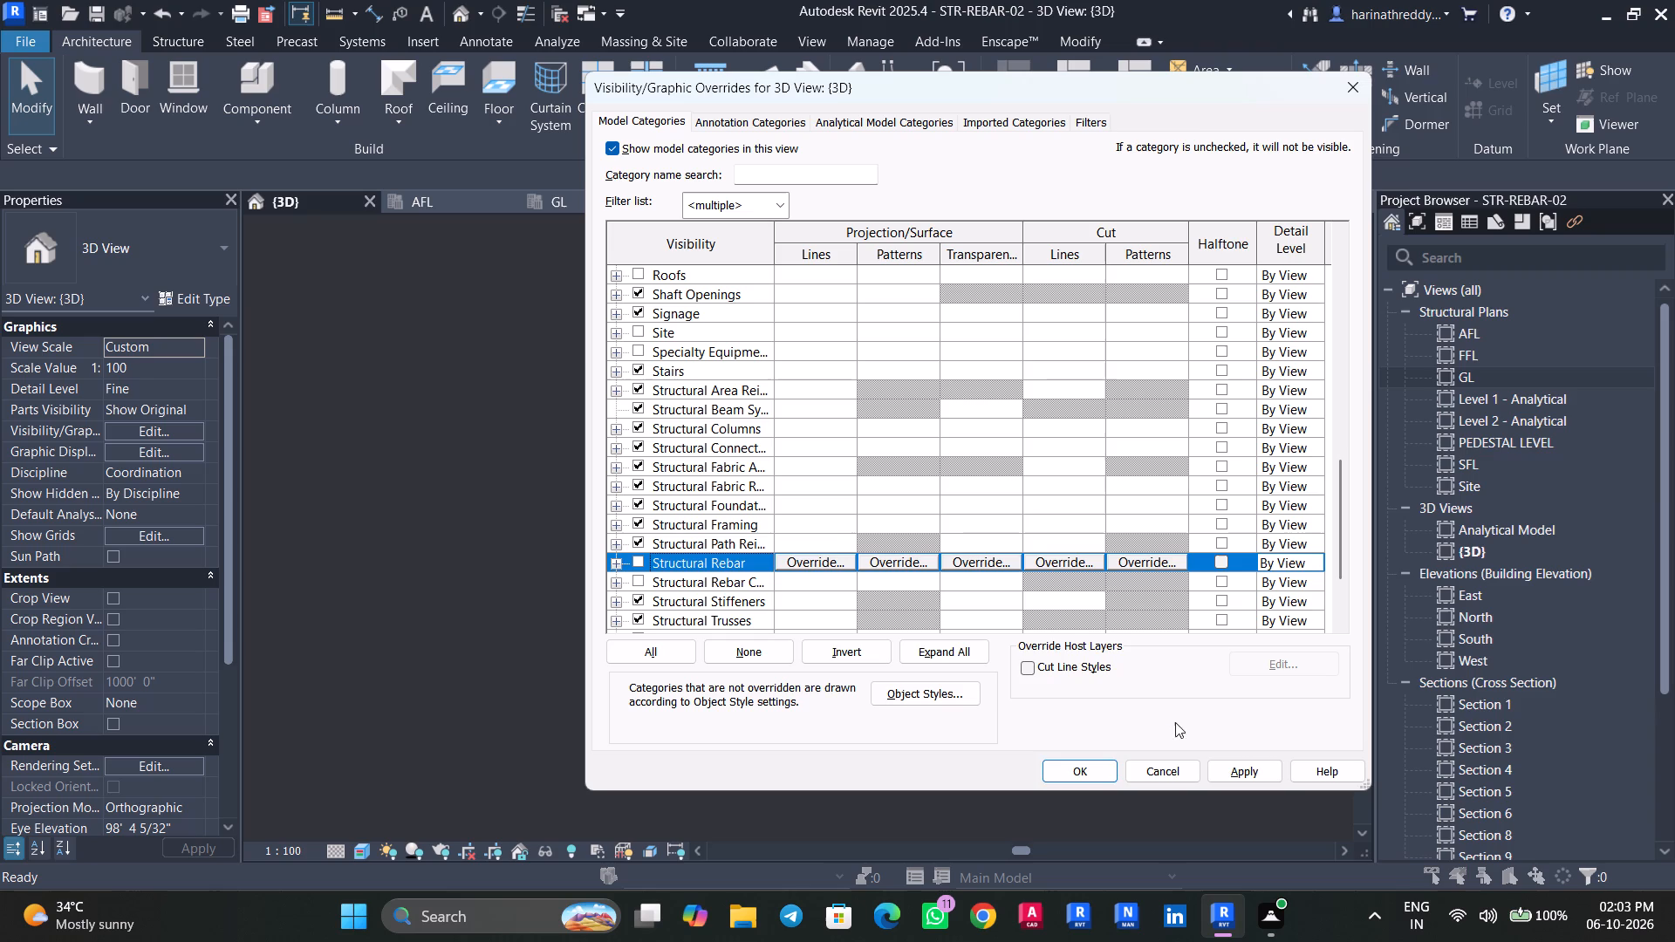
pyautogui.click(1246, 761)
pyautogui.click(1069, 761)
# Sketch a rectangular boundary for a structural floor of type 150MM SLAB between opposite outer corners of the RT wall enclosure.
pyautogui.scroll(2, 697, 429)
pyautogui.scroll(-1, 711, 433)
pyautogui.scroll(9, 728, 437)
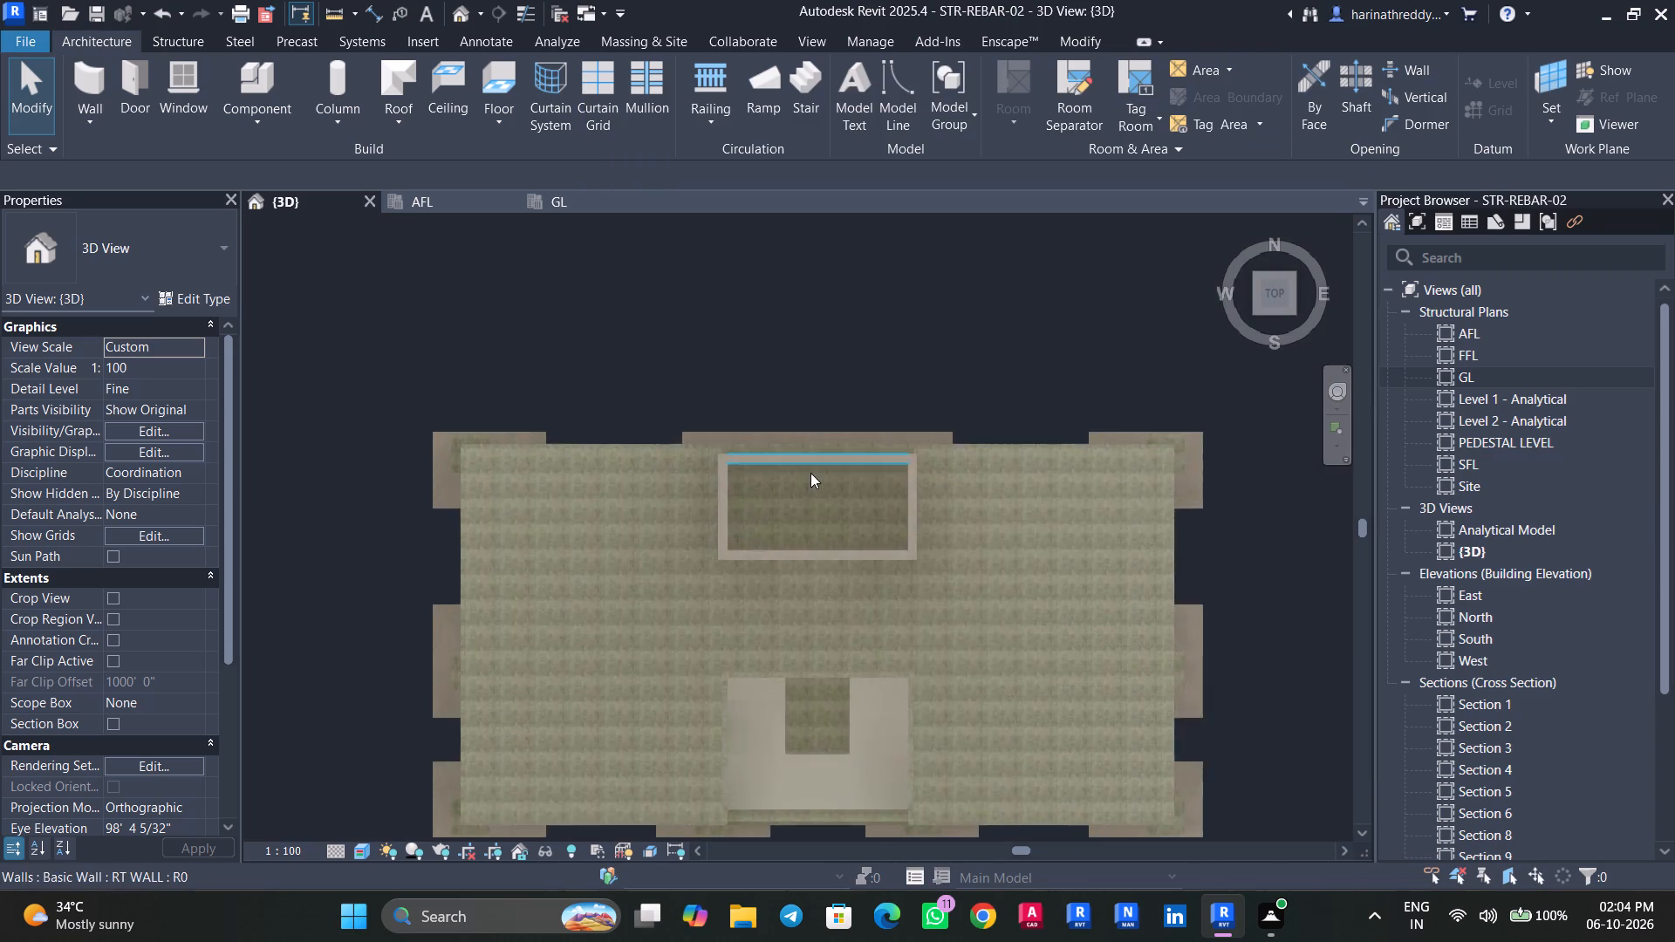
pyautogui.scroll(4, 810, 473)
pyautogui.scroll(-1, 801, 510)
pyautogui.scroll(2, 801, 510)
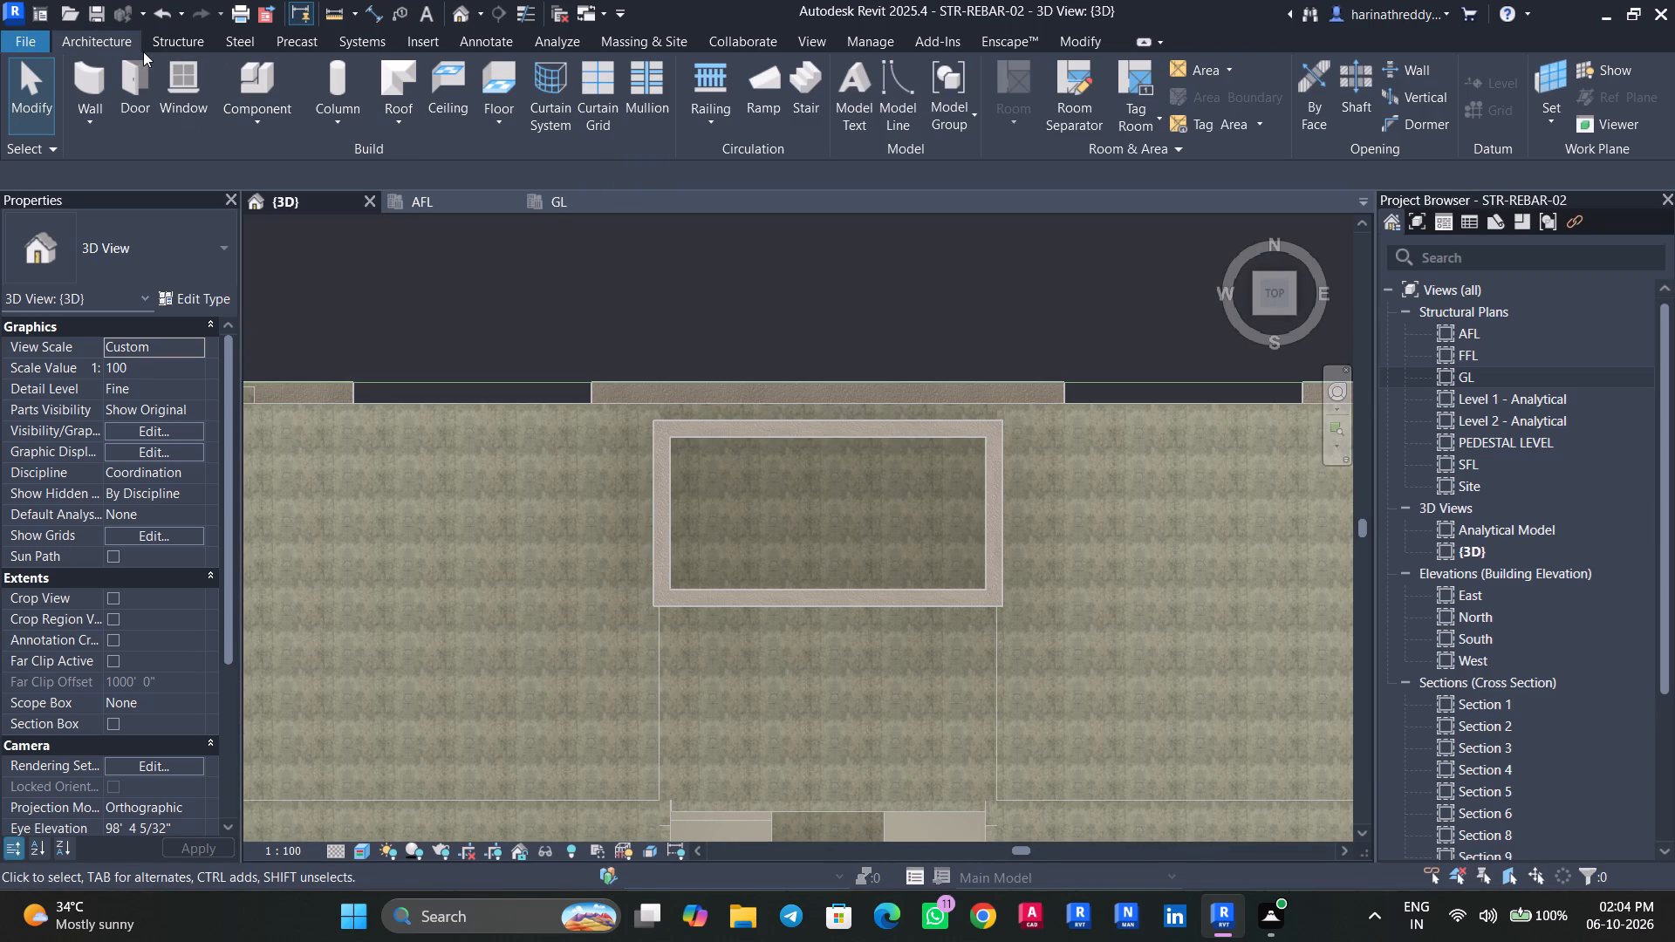
pyautogui.click(185, 40)
pyautogui.click(240, 113)
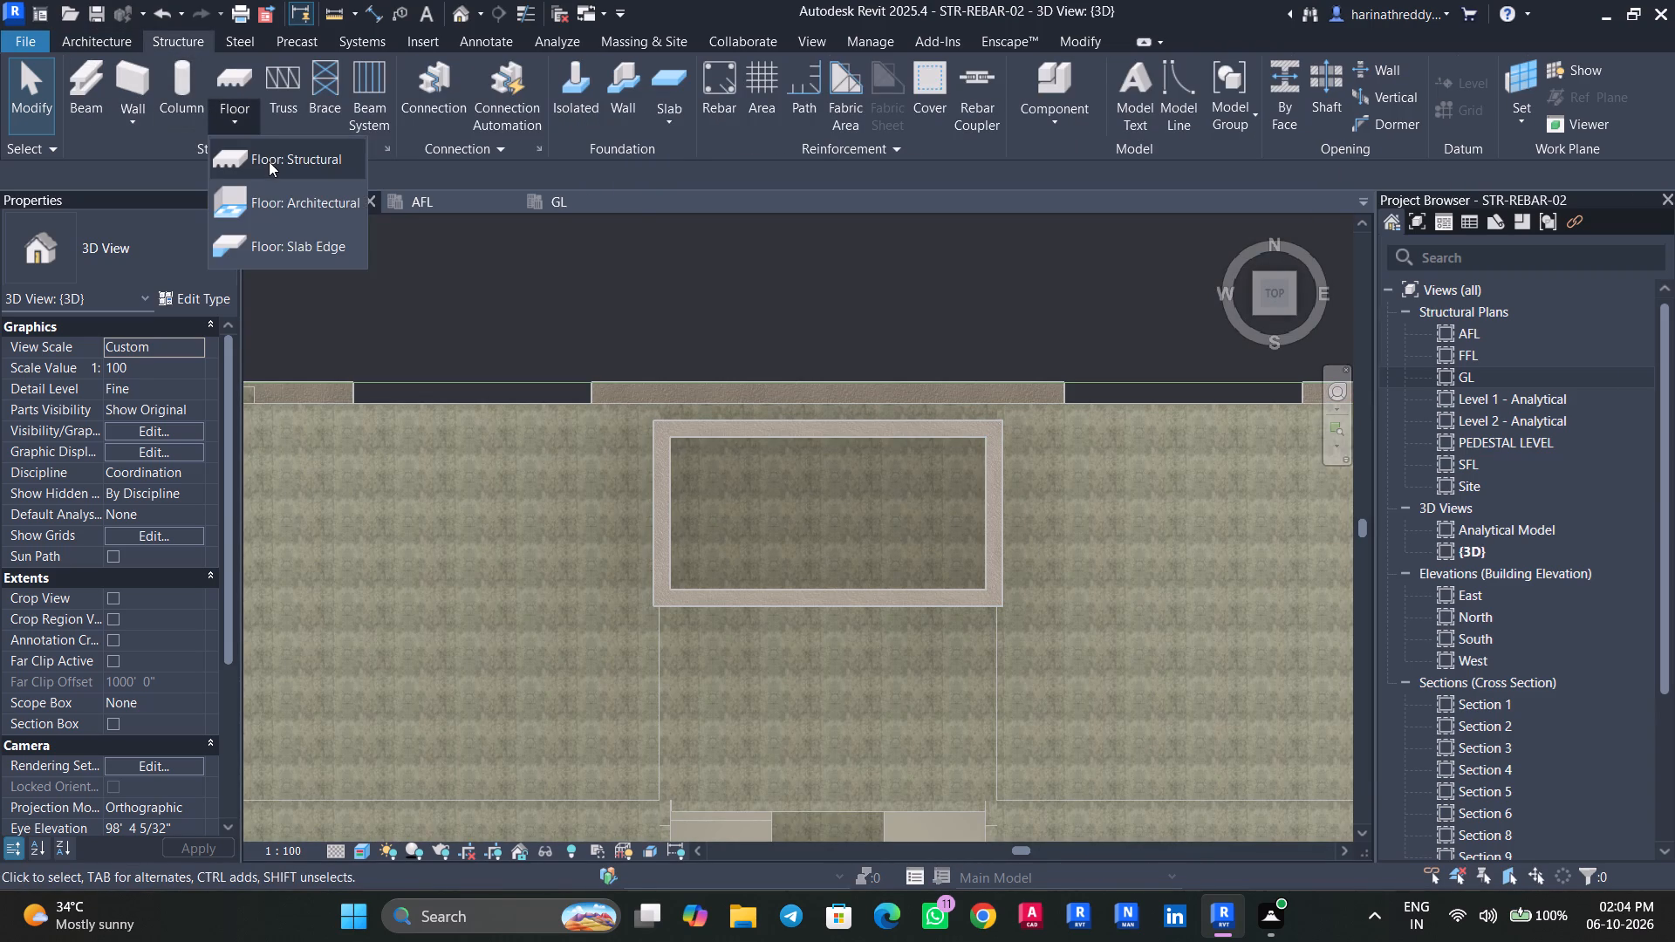
pyautogui.click(269, 161)
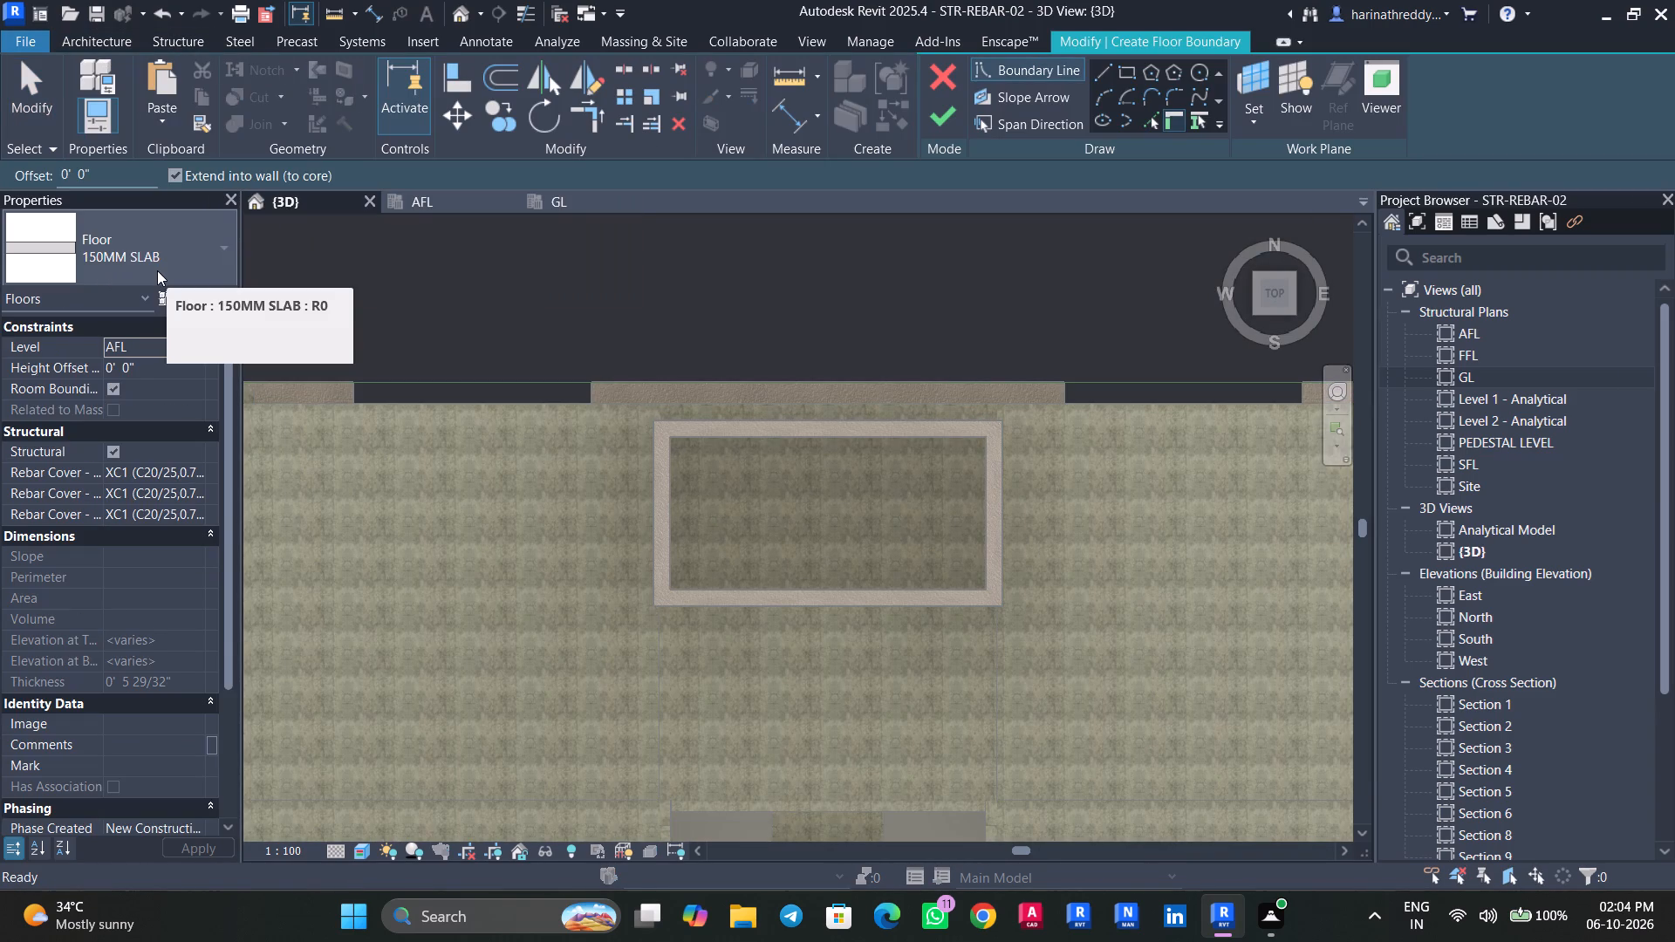
pyautogui.scroll(1, 157, 272)
pyautogui.click(157, 272)
pyautogui.press('Escape')
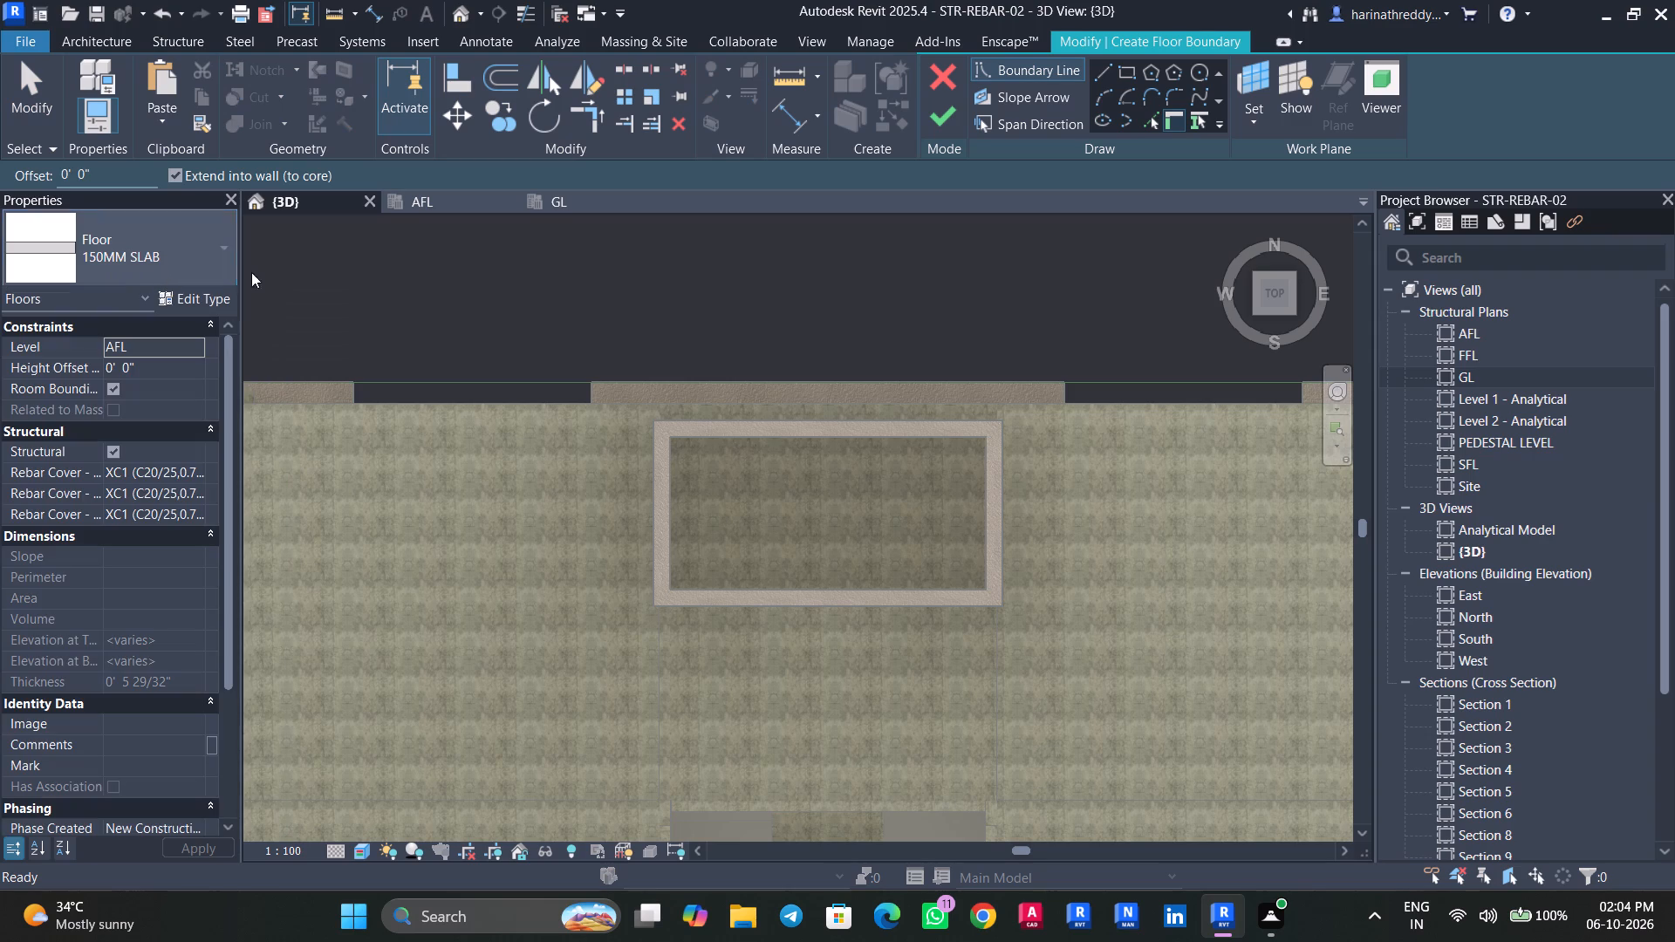
pyautogui.click(1128, 71)
pyautogui.scroll(8, 730, 440)
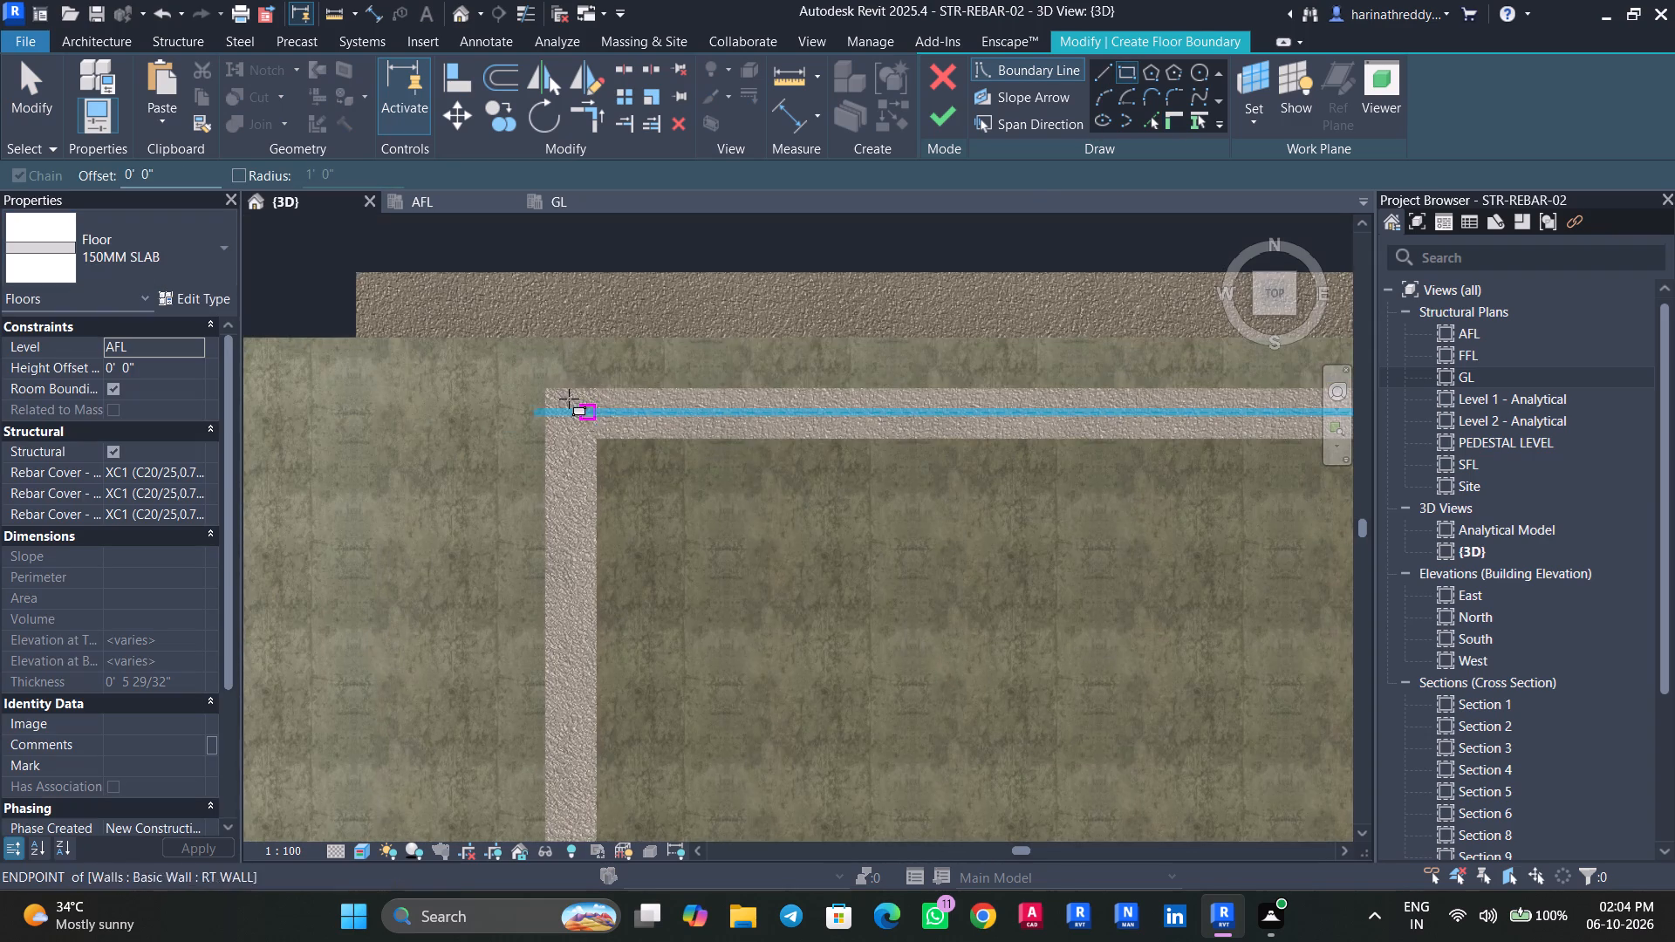
pyautogui.click(547, 386)
pyautogui.moveTo(830, 557); pyautogui.dragTo(461, 185, button='middle')
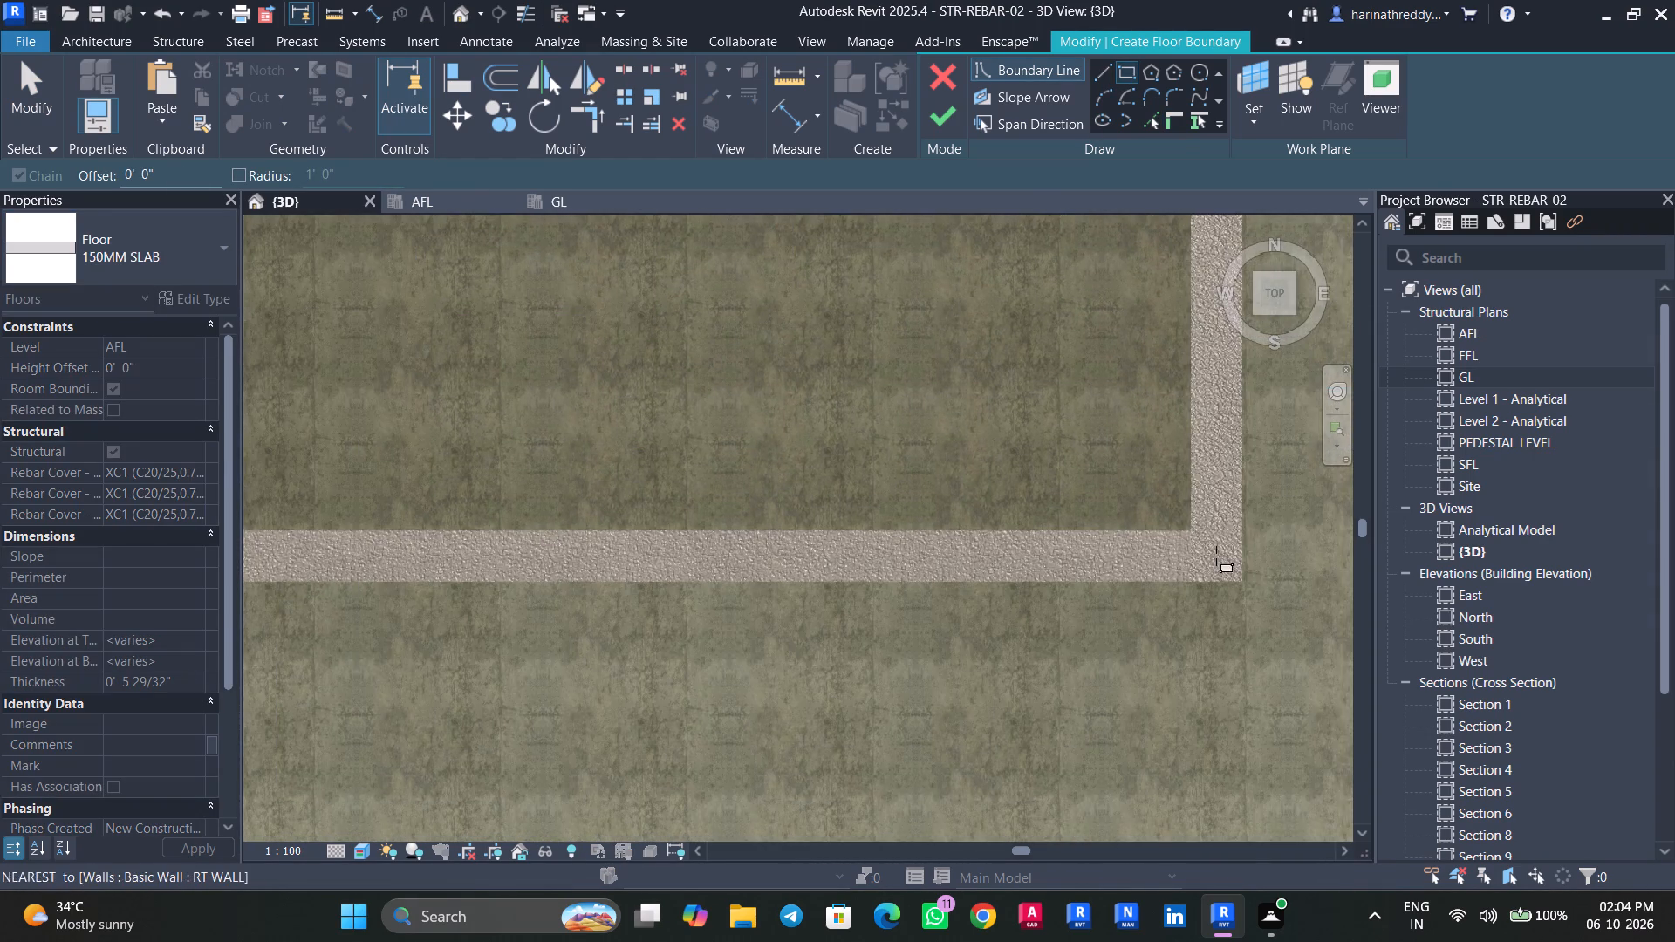
pyautogui.click(1241, 583)
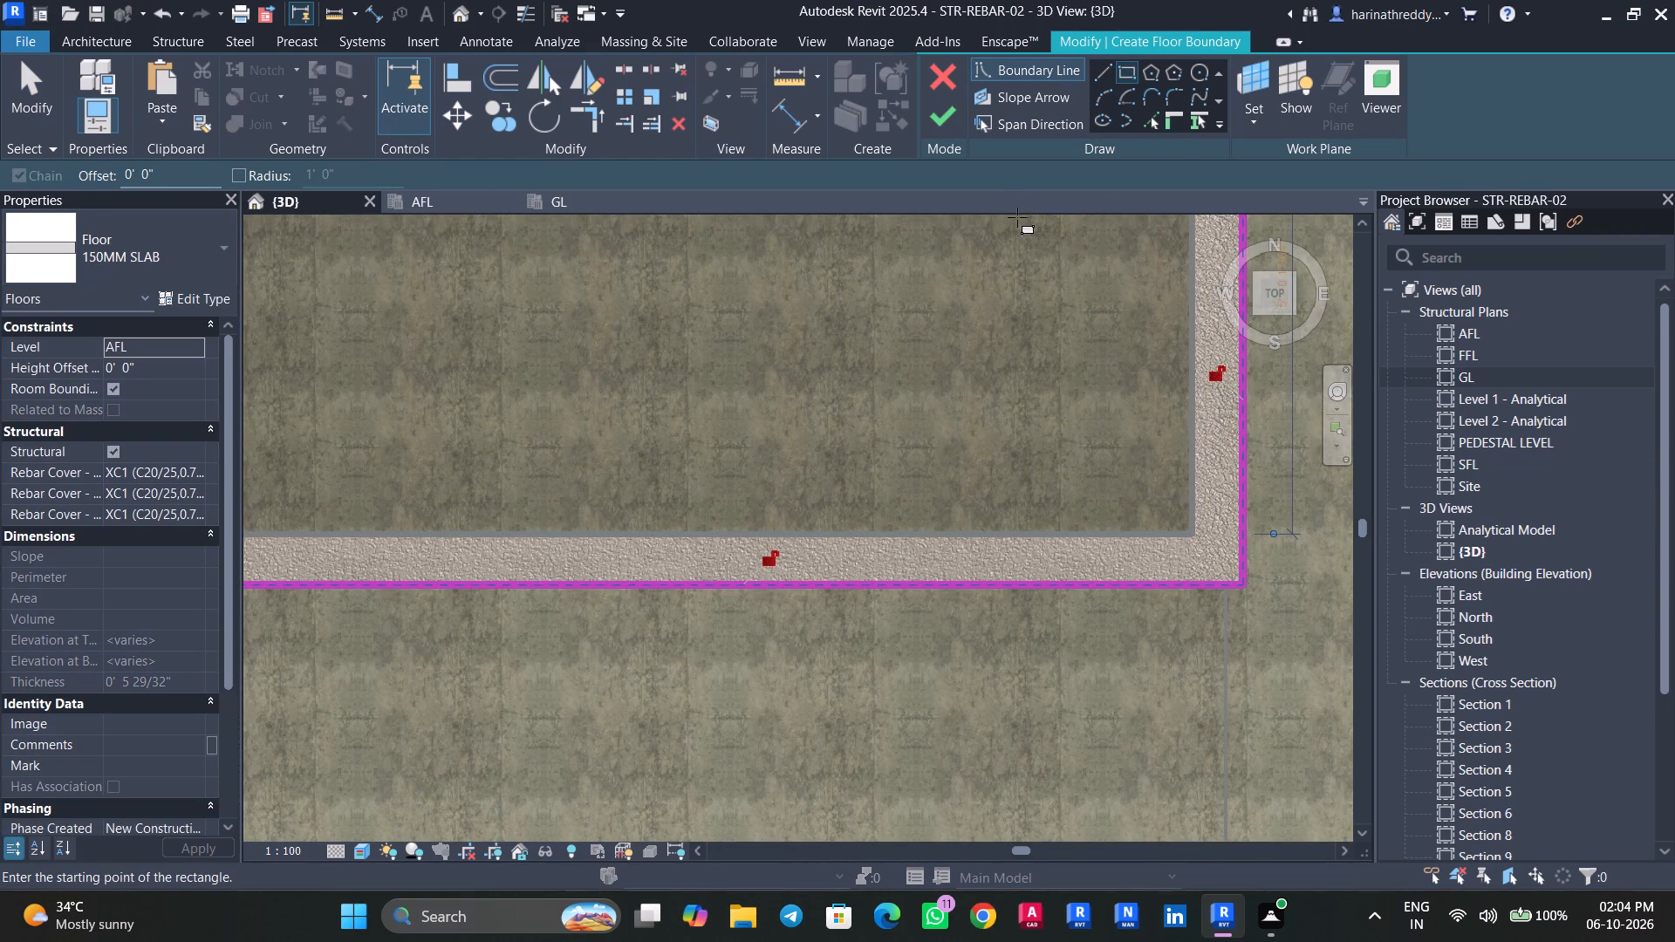
pyautogui.press('Escape')
# Set the slab's level to SFL and finish the floor without attaching the walls to it.
pyautogui.click(196, 348)
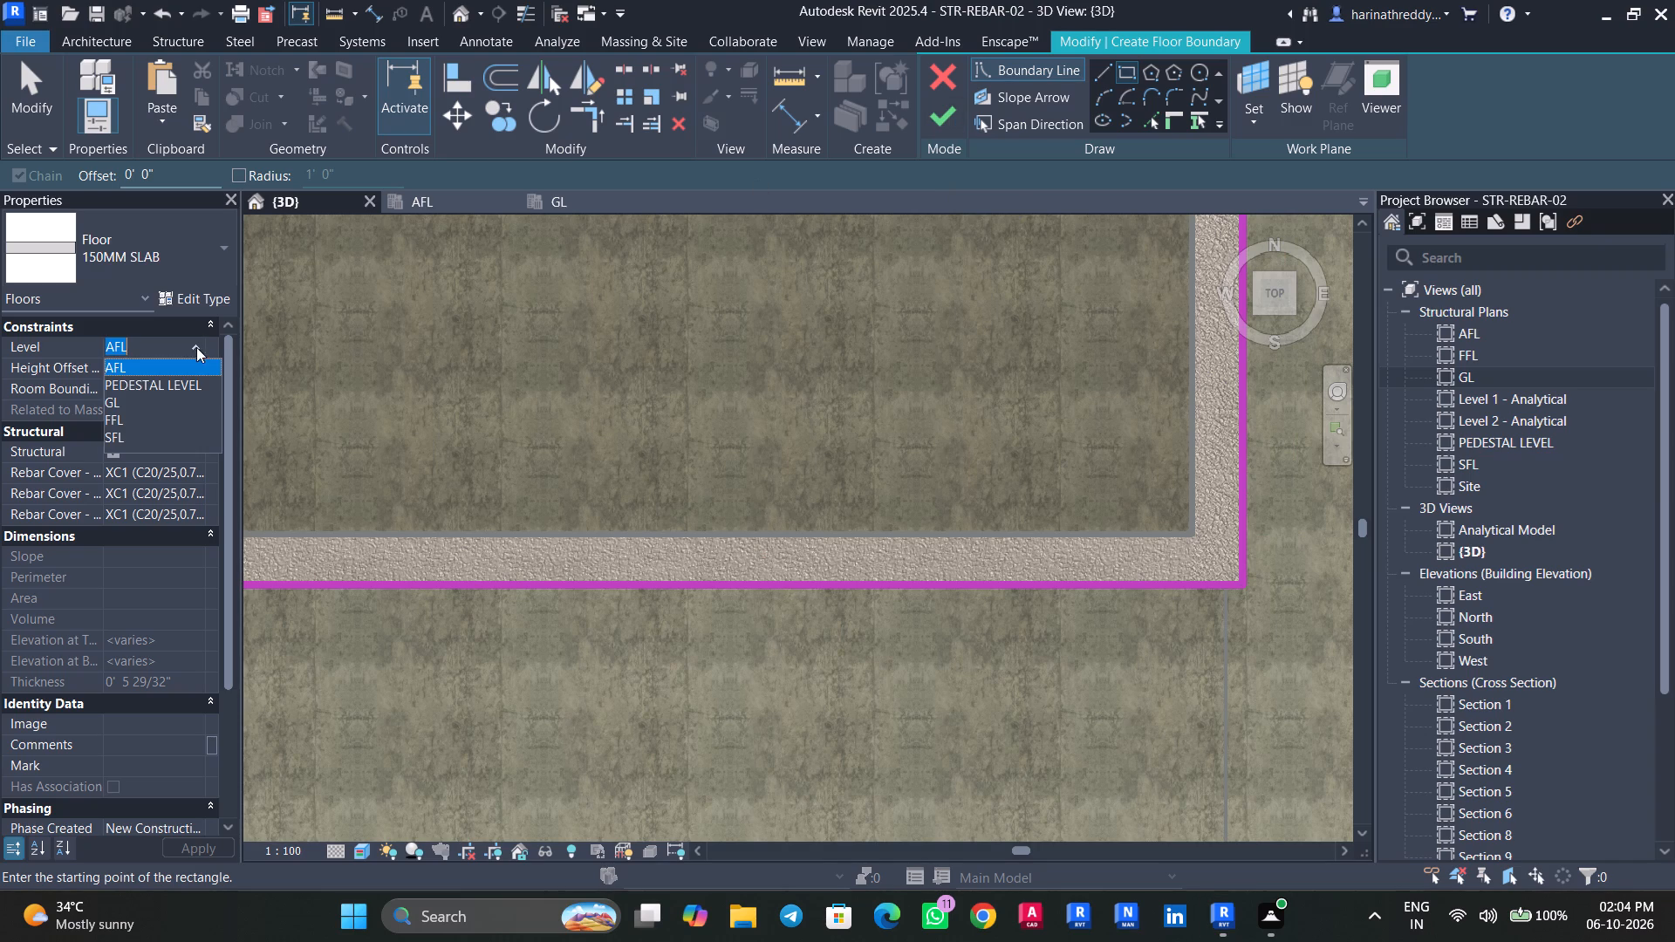
pyautogui.click(134, 435)
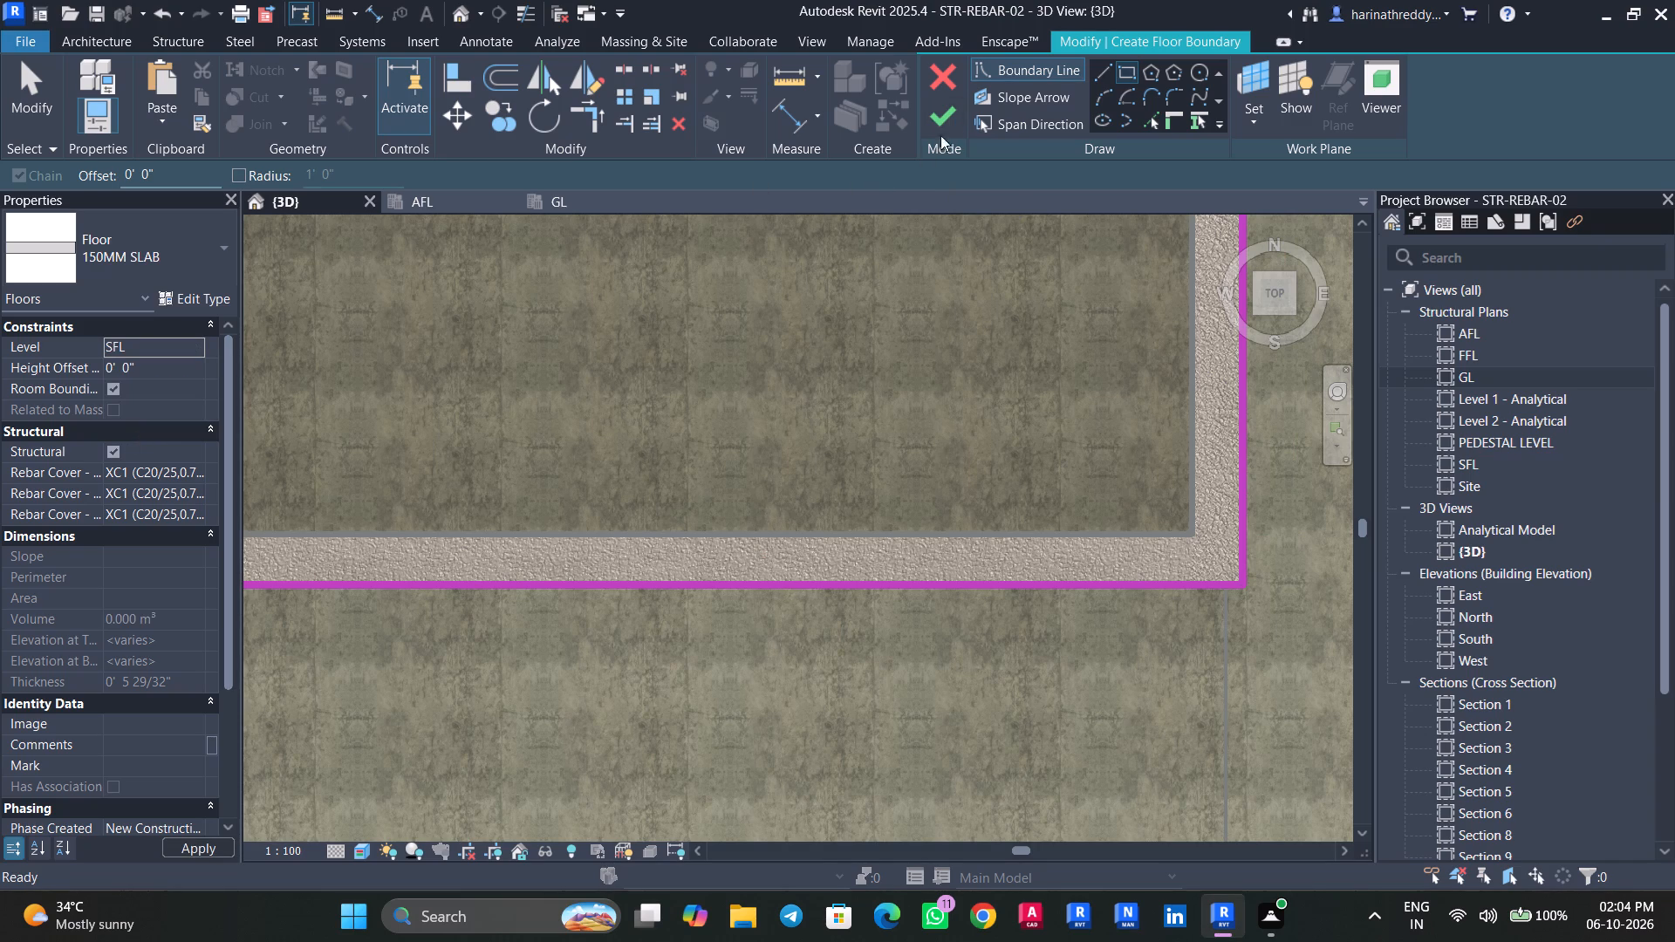
pyautogui.click(948, 130)
pyautogui.scroll(-2, 821, 389)
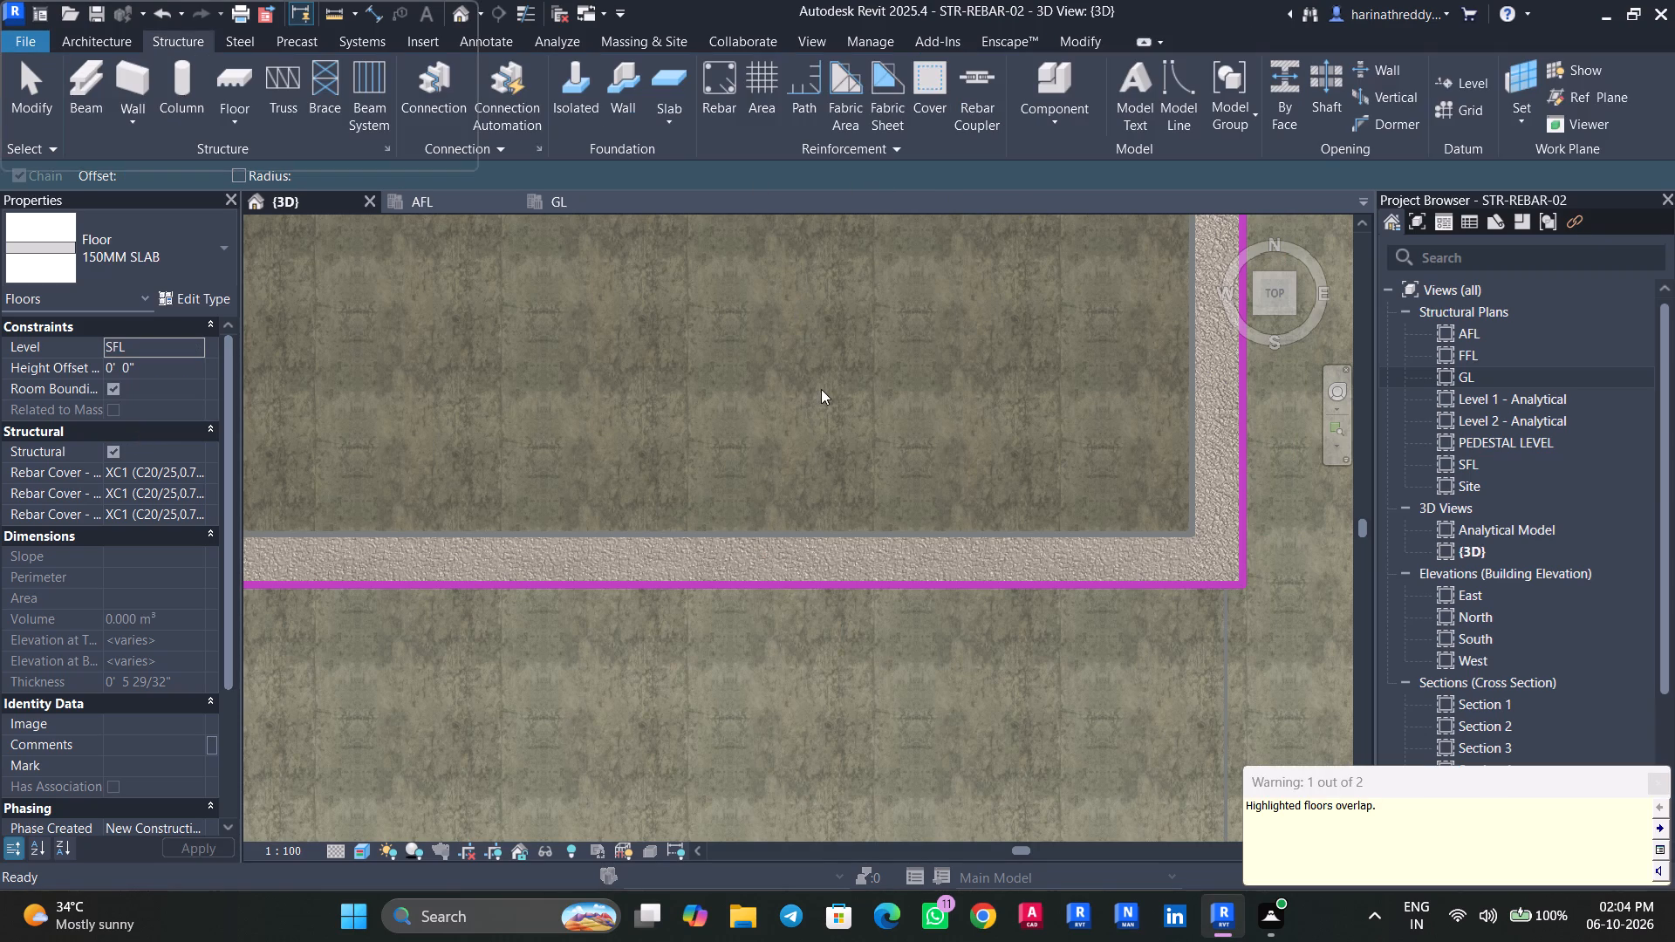
pyautogui.scroll(-10, 821, 389)
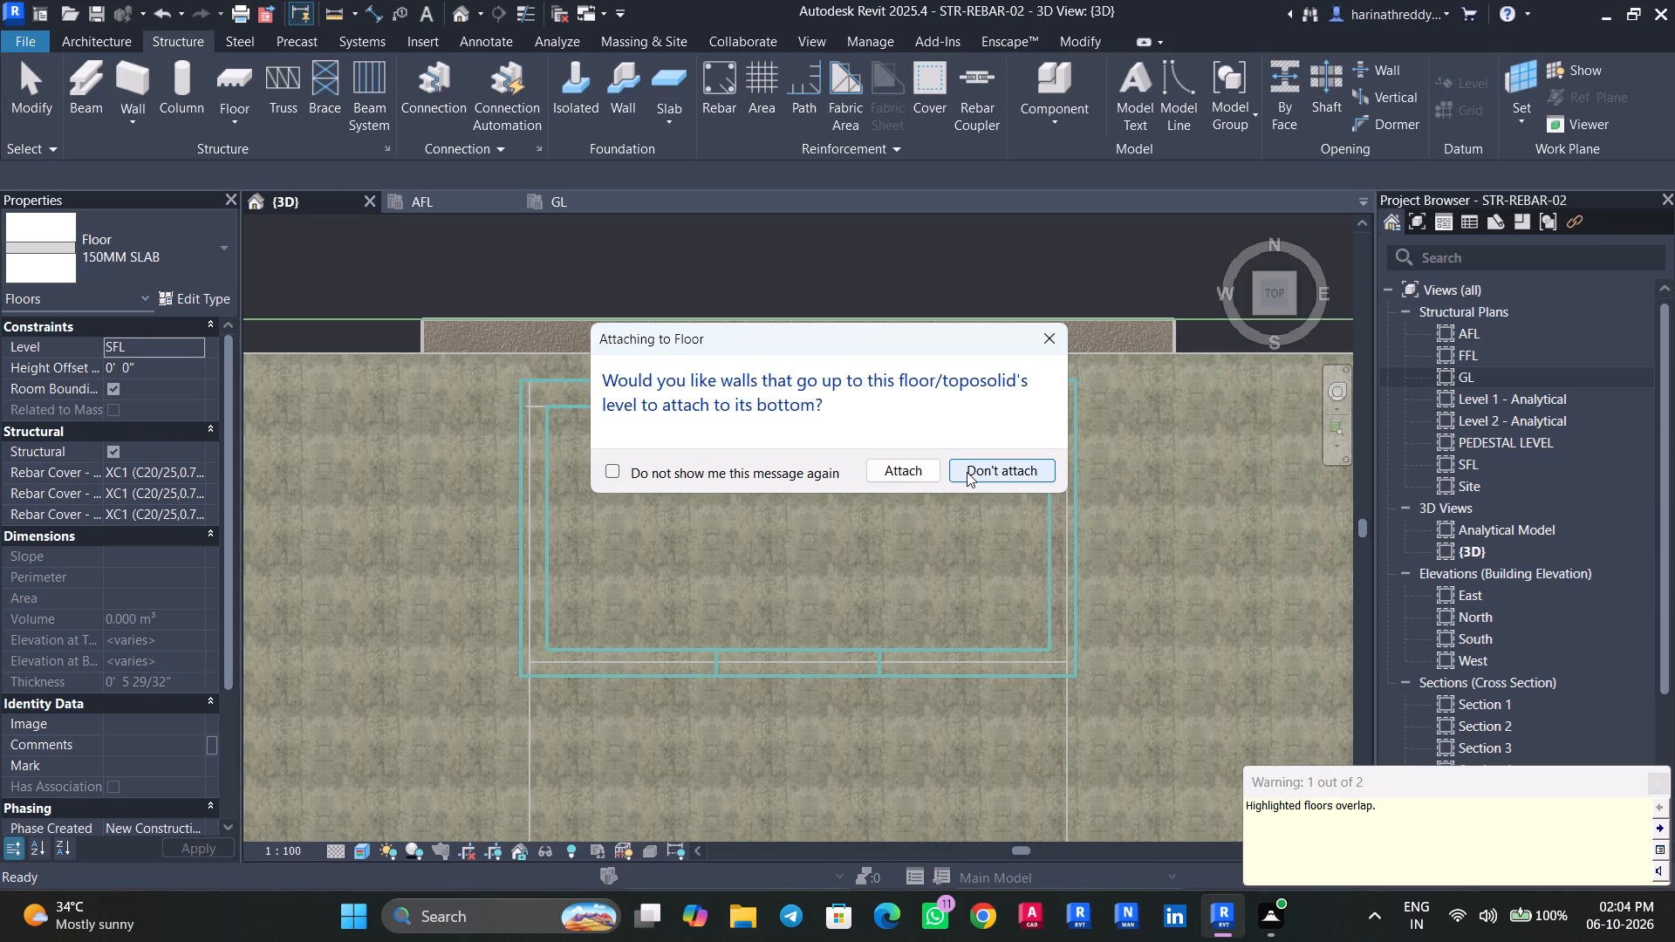
pyautogui.click(967, 472)
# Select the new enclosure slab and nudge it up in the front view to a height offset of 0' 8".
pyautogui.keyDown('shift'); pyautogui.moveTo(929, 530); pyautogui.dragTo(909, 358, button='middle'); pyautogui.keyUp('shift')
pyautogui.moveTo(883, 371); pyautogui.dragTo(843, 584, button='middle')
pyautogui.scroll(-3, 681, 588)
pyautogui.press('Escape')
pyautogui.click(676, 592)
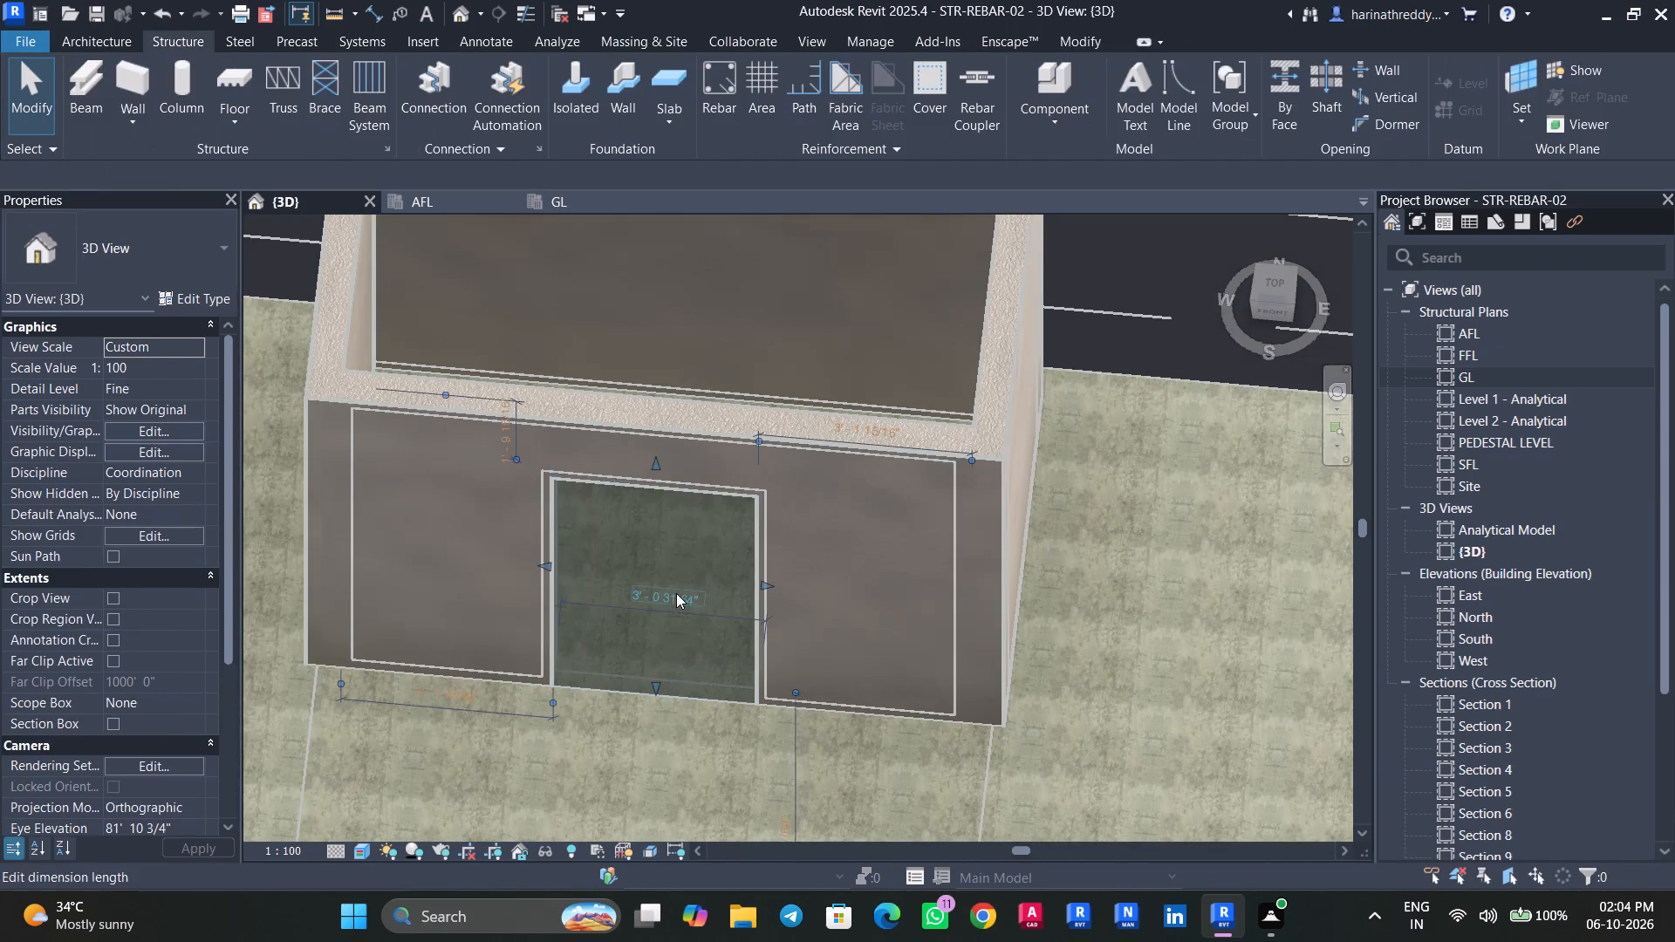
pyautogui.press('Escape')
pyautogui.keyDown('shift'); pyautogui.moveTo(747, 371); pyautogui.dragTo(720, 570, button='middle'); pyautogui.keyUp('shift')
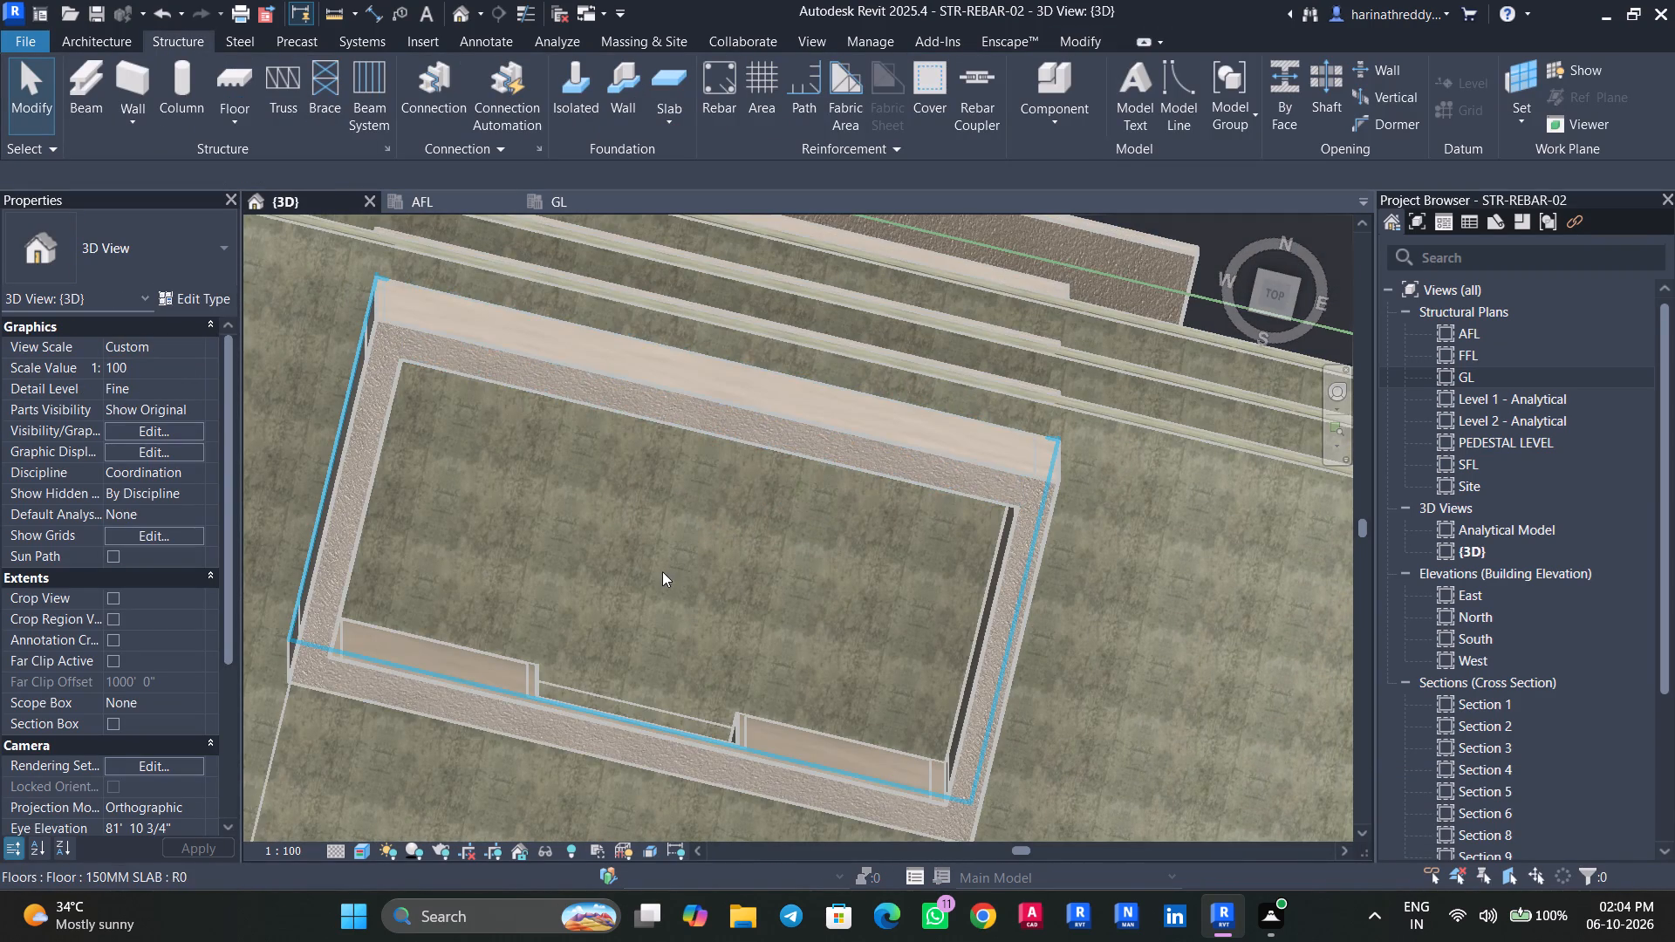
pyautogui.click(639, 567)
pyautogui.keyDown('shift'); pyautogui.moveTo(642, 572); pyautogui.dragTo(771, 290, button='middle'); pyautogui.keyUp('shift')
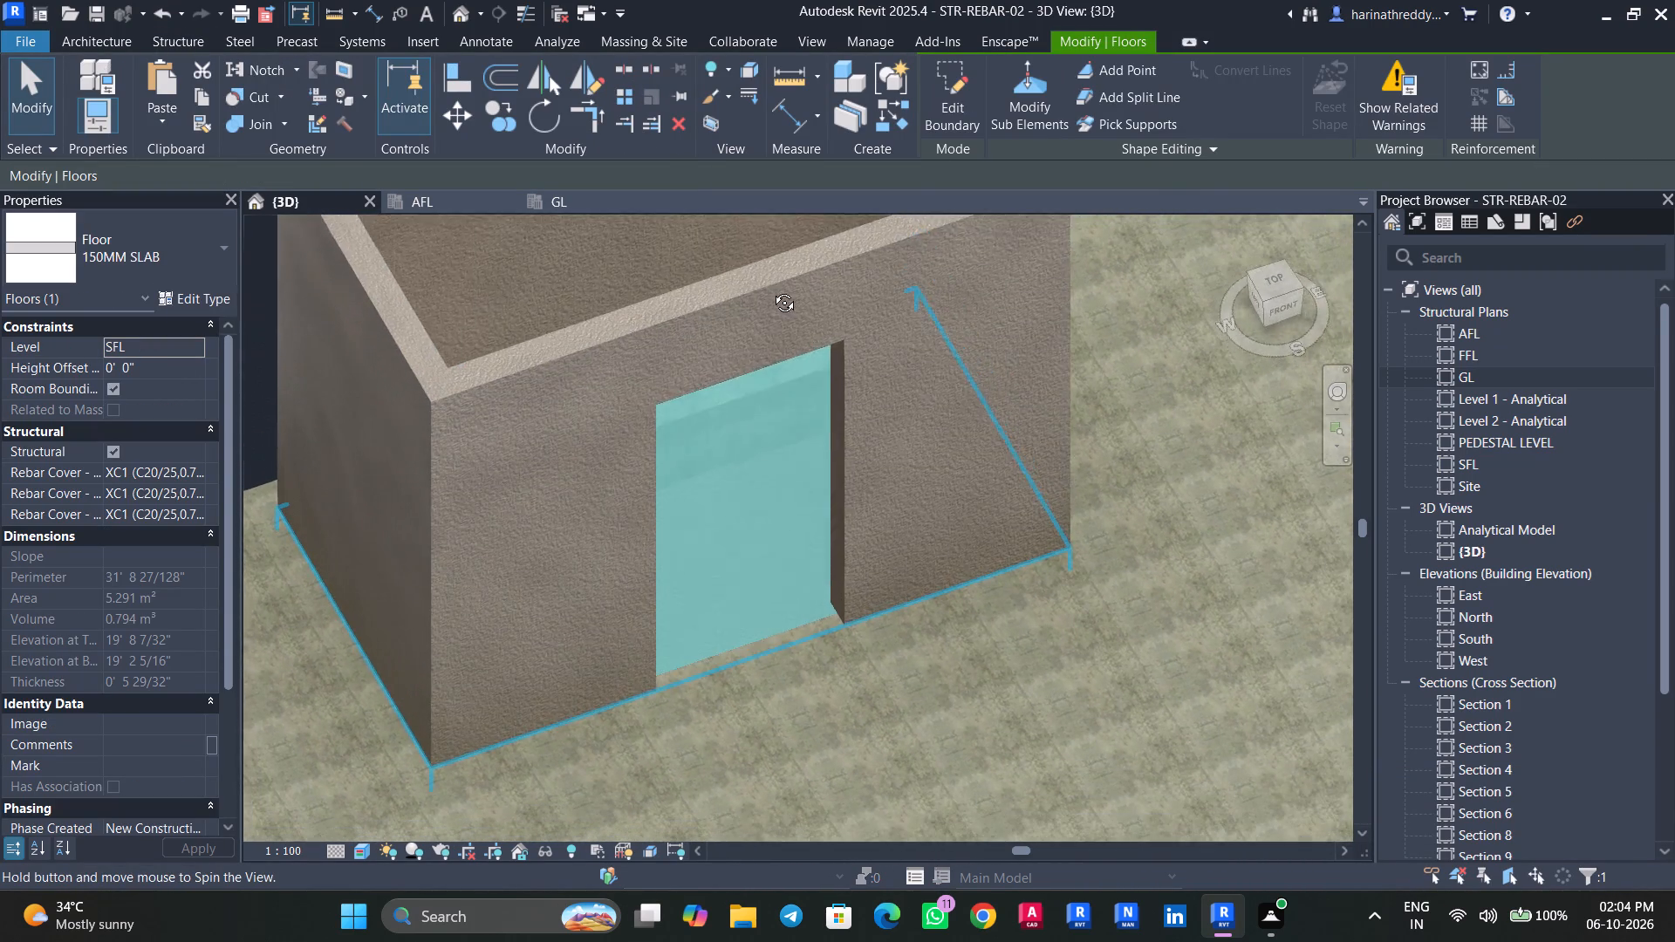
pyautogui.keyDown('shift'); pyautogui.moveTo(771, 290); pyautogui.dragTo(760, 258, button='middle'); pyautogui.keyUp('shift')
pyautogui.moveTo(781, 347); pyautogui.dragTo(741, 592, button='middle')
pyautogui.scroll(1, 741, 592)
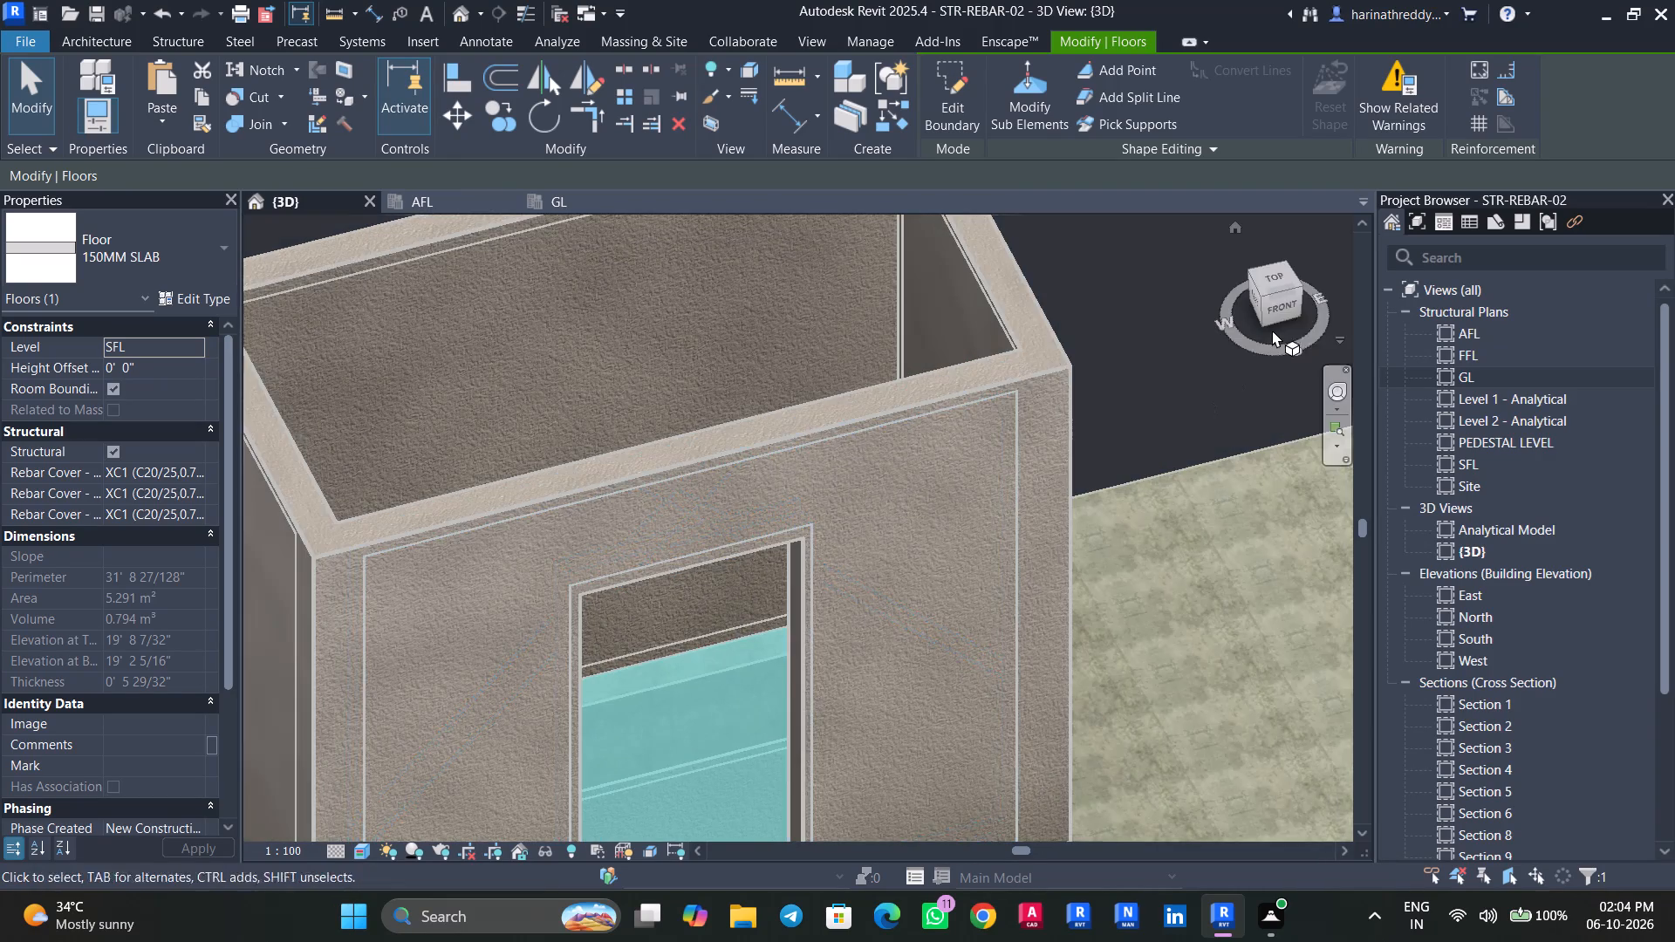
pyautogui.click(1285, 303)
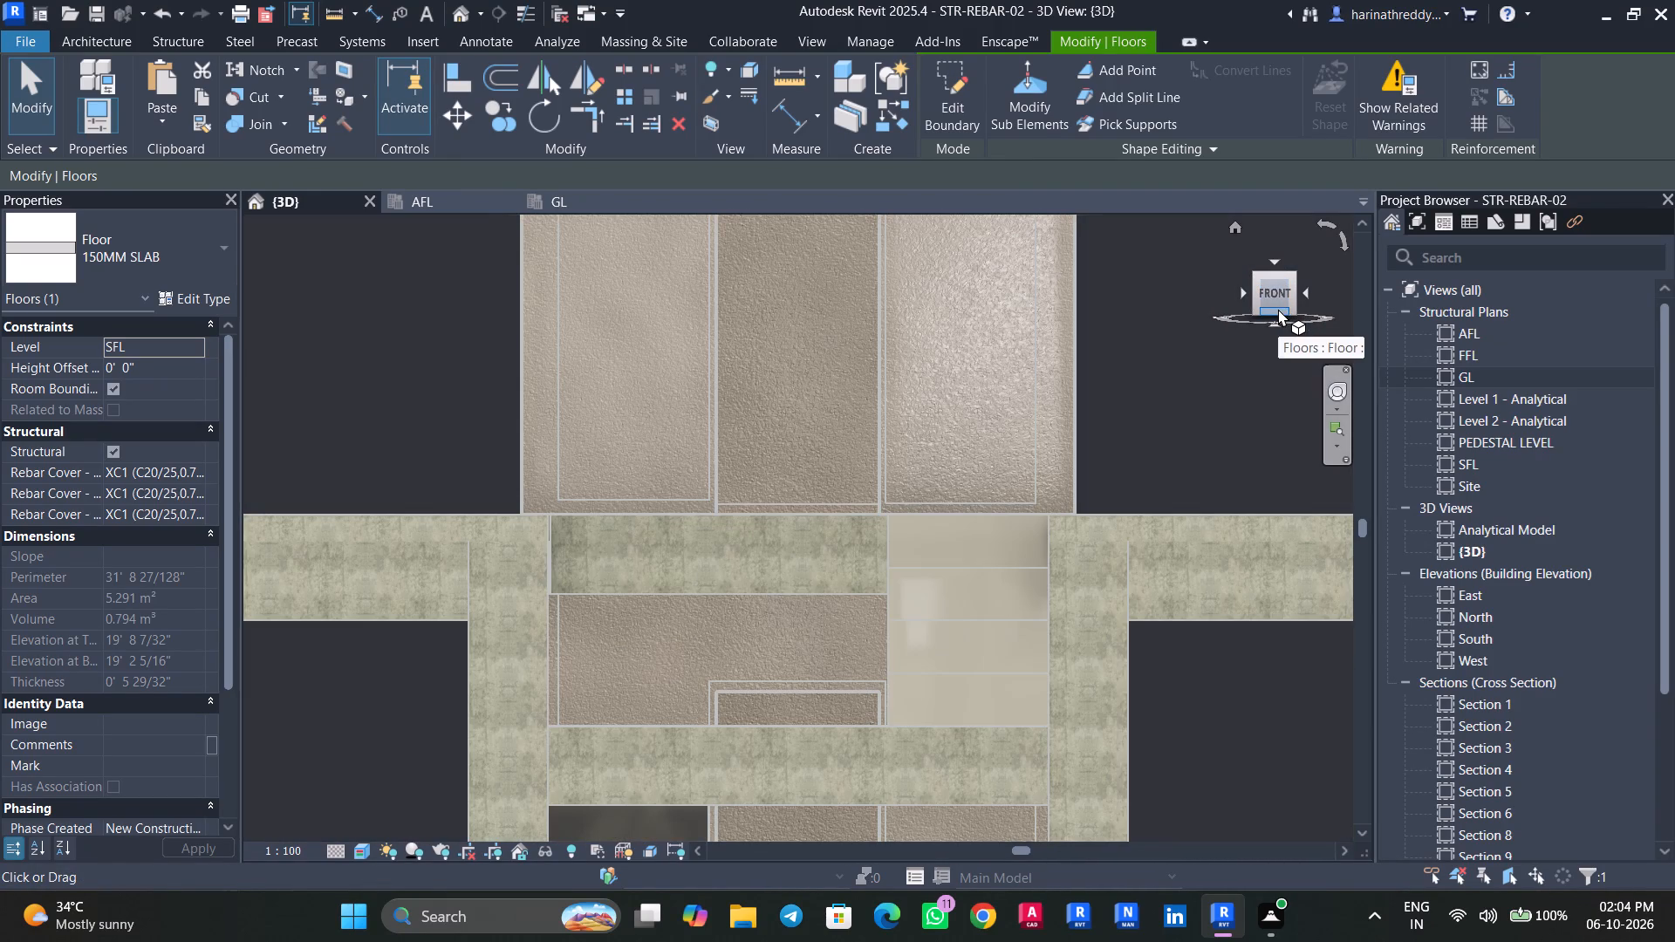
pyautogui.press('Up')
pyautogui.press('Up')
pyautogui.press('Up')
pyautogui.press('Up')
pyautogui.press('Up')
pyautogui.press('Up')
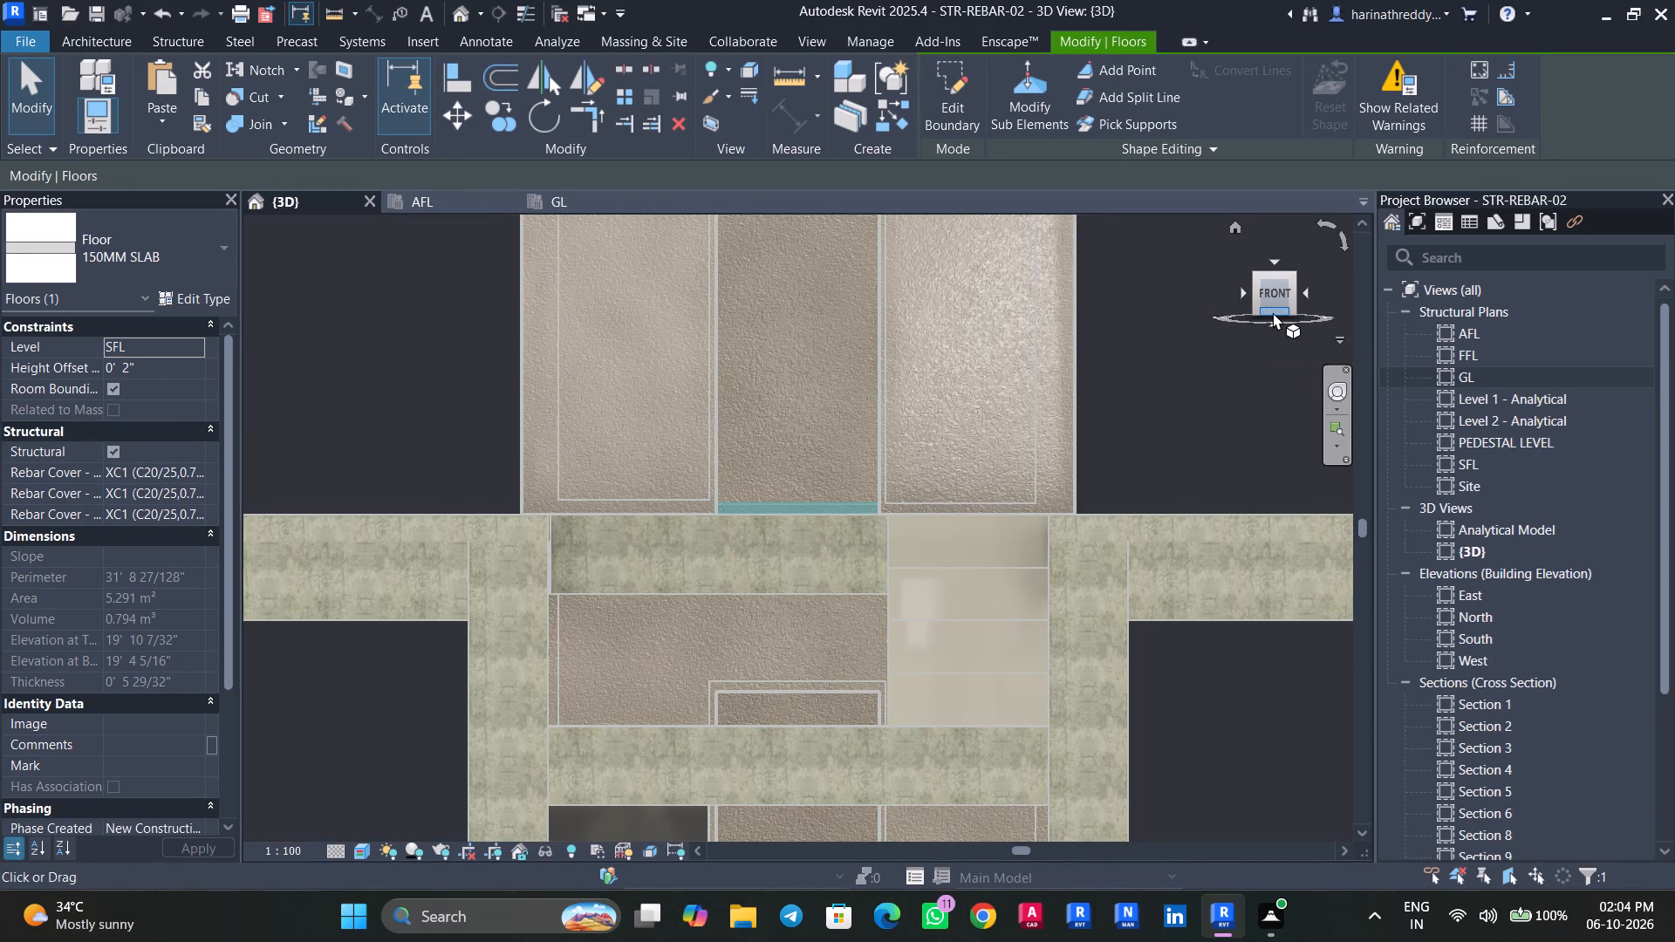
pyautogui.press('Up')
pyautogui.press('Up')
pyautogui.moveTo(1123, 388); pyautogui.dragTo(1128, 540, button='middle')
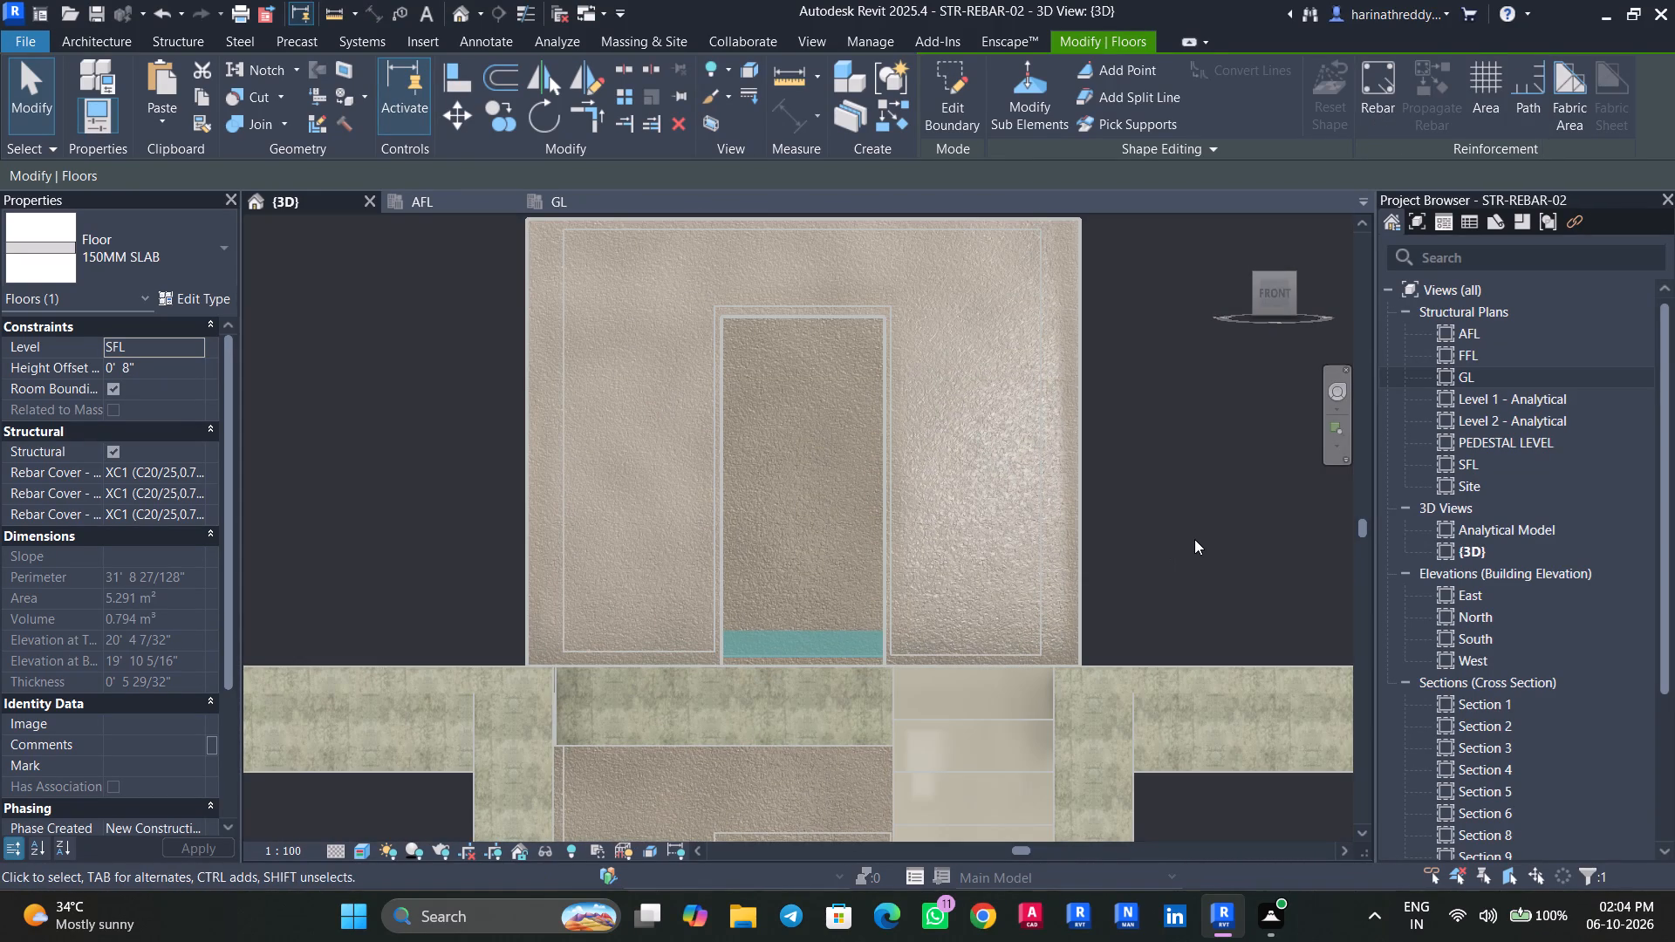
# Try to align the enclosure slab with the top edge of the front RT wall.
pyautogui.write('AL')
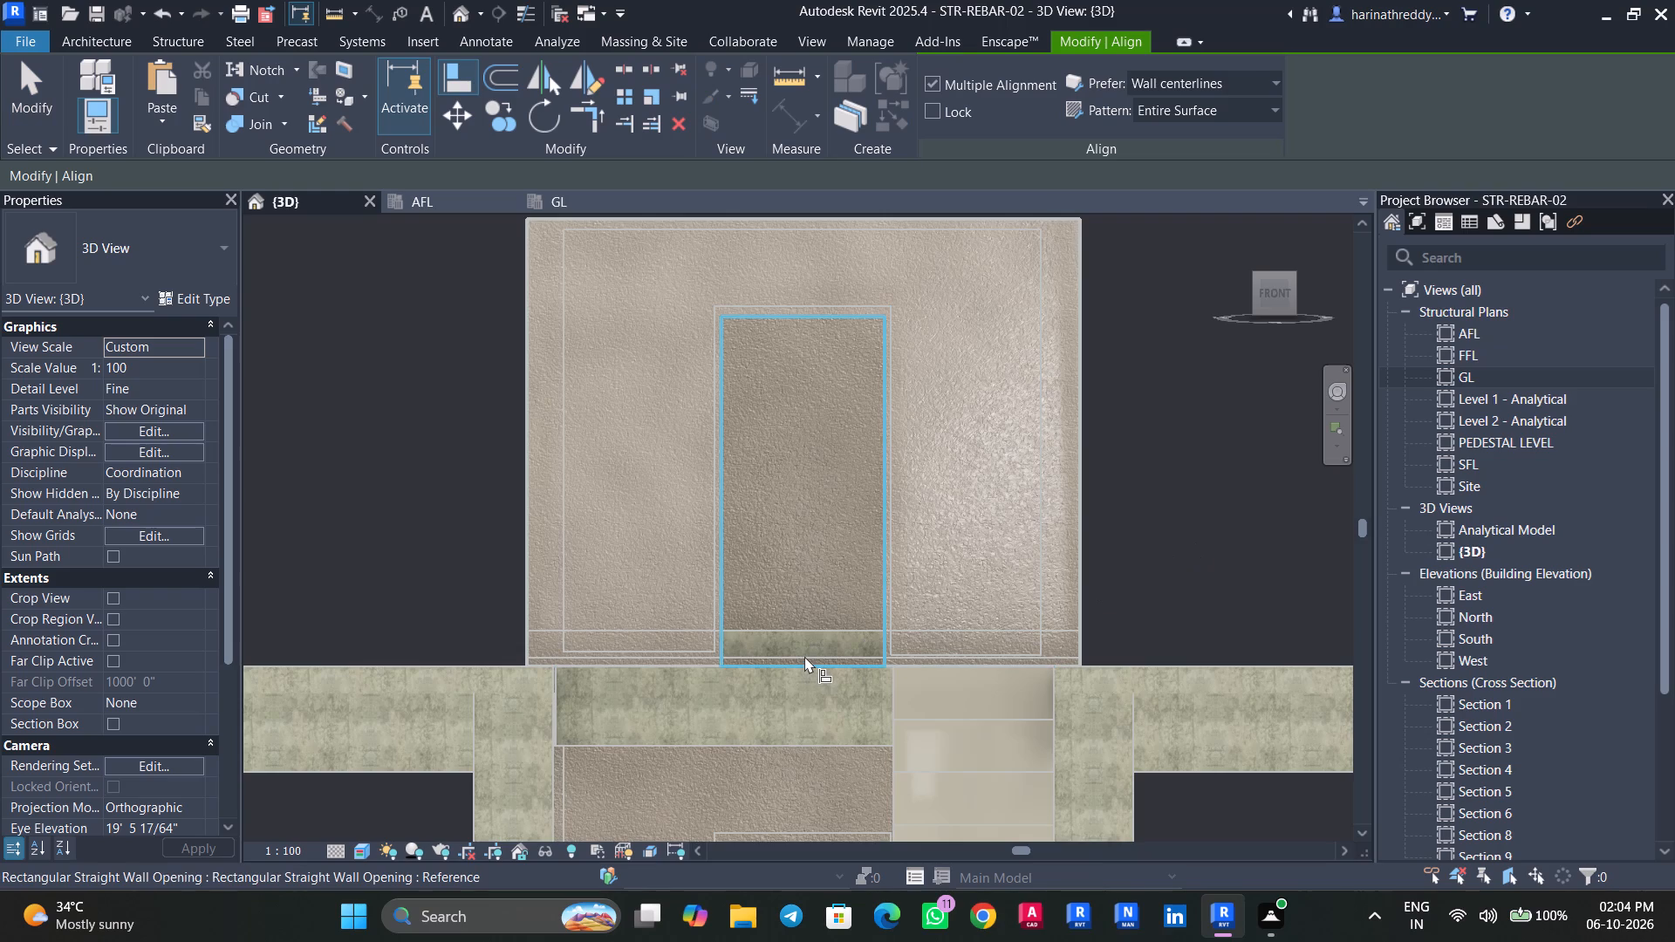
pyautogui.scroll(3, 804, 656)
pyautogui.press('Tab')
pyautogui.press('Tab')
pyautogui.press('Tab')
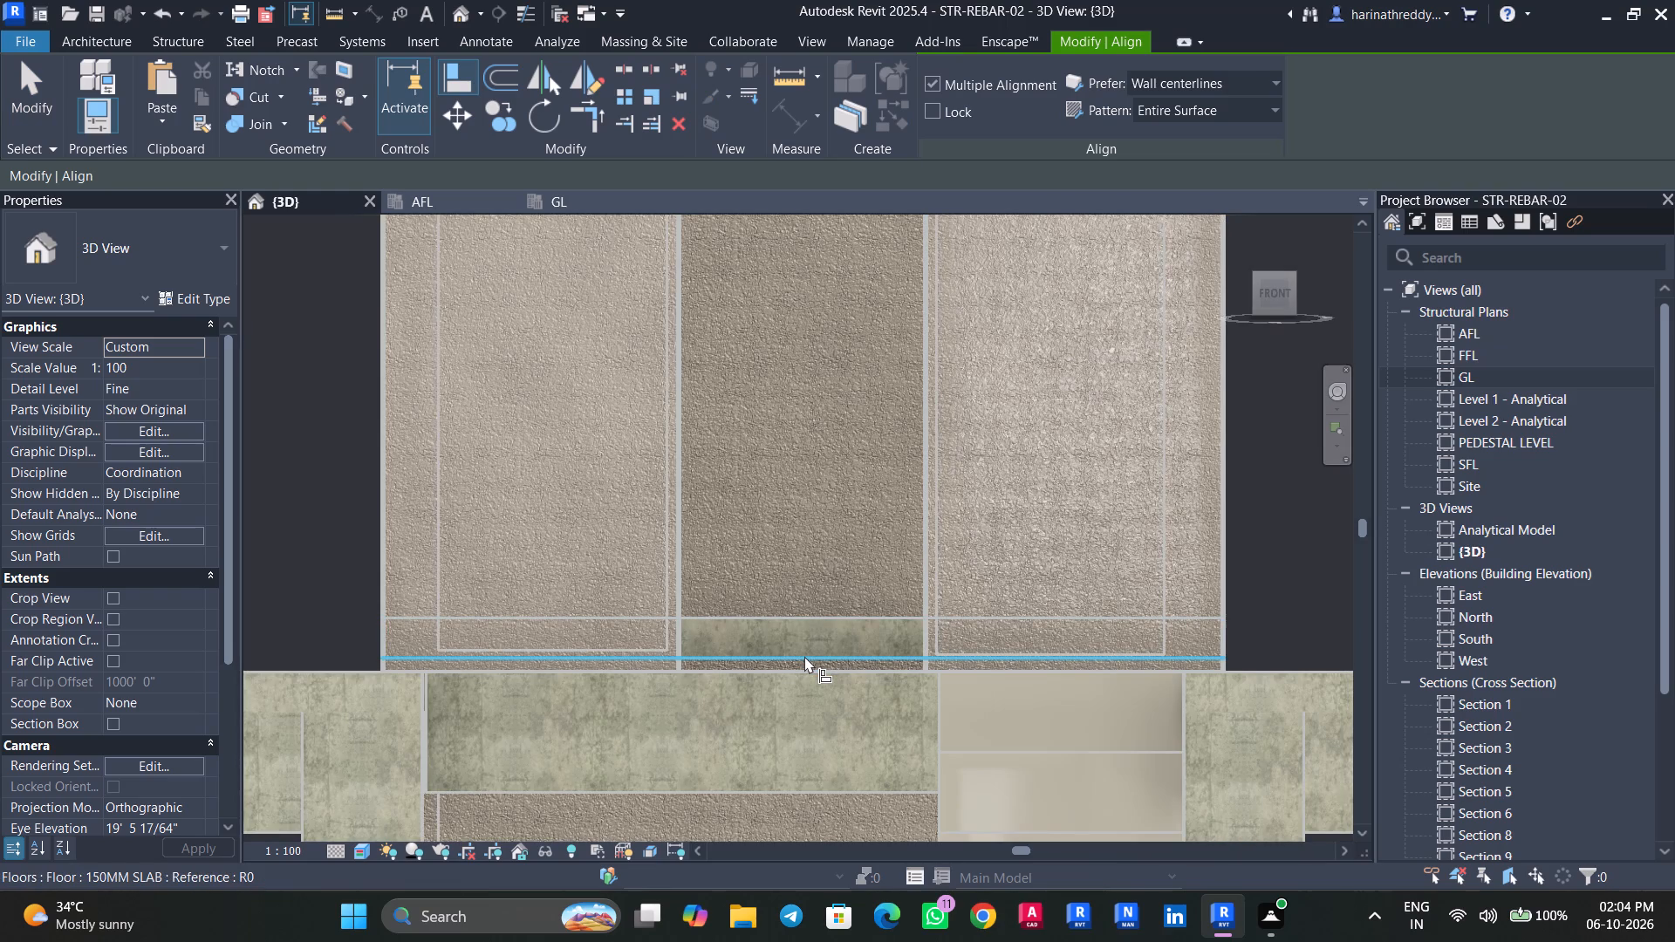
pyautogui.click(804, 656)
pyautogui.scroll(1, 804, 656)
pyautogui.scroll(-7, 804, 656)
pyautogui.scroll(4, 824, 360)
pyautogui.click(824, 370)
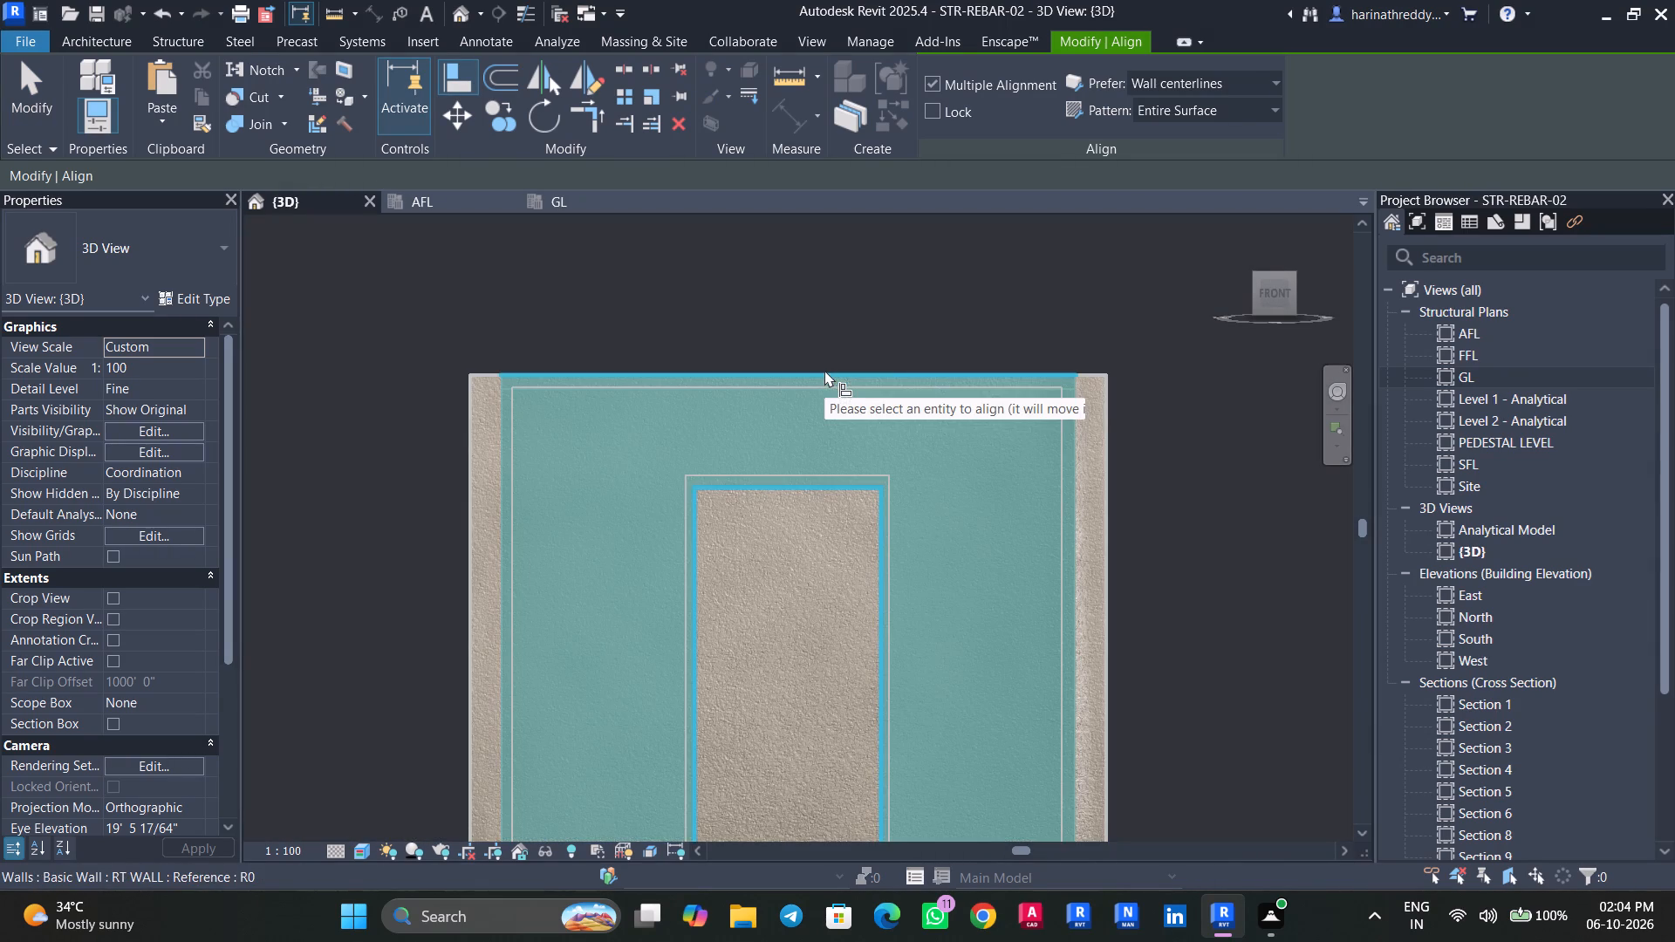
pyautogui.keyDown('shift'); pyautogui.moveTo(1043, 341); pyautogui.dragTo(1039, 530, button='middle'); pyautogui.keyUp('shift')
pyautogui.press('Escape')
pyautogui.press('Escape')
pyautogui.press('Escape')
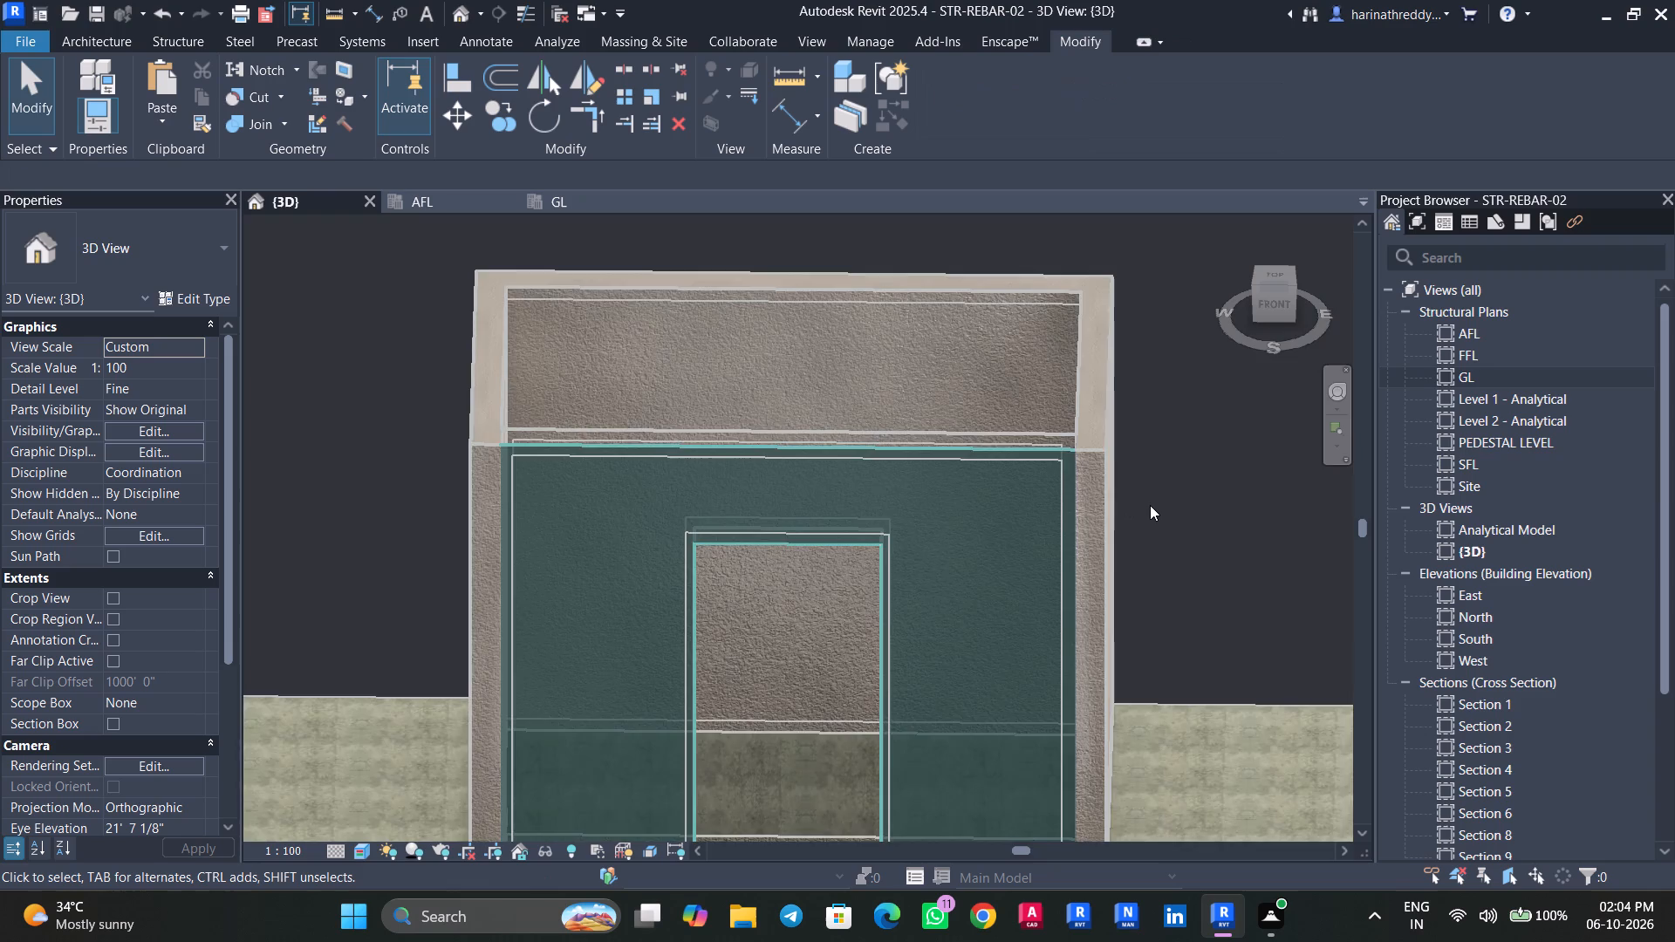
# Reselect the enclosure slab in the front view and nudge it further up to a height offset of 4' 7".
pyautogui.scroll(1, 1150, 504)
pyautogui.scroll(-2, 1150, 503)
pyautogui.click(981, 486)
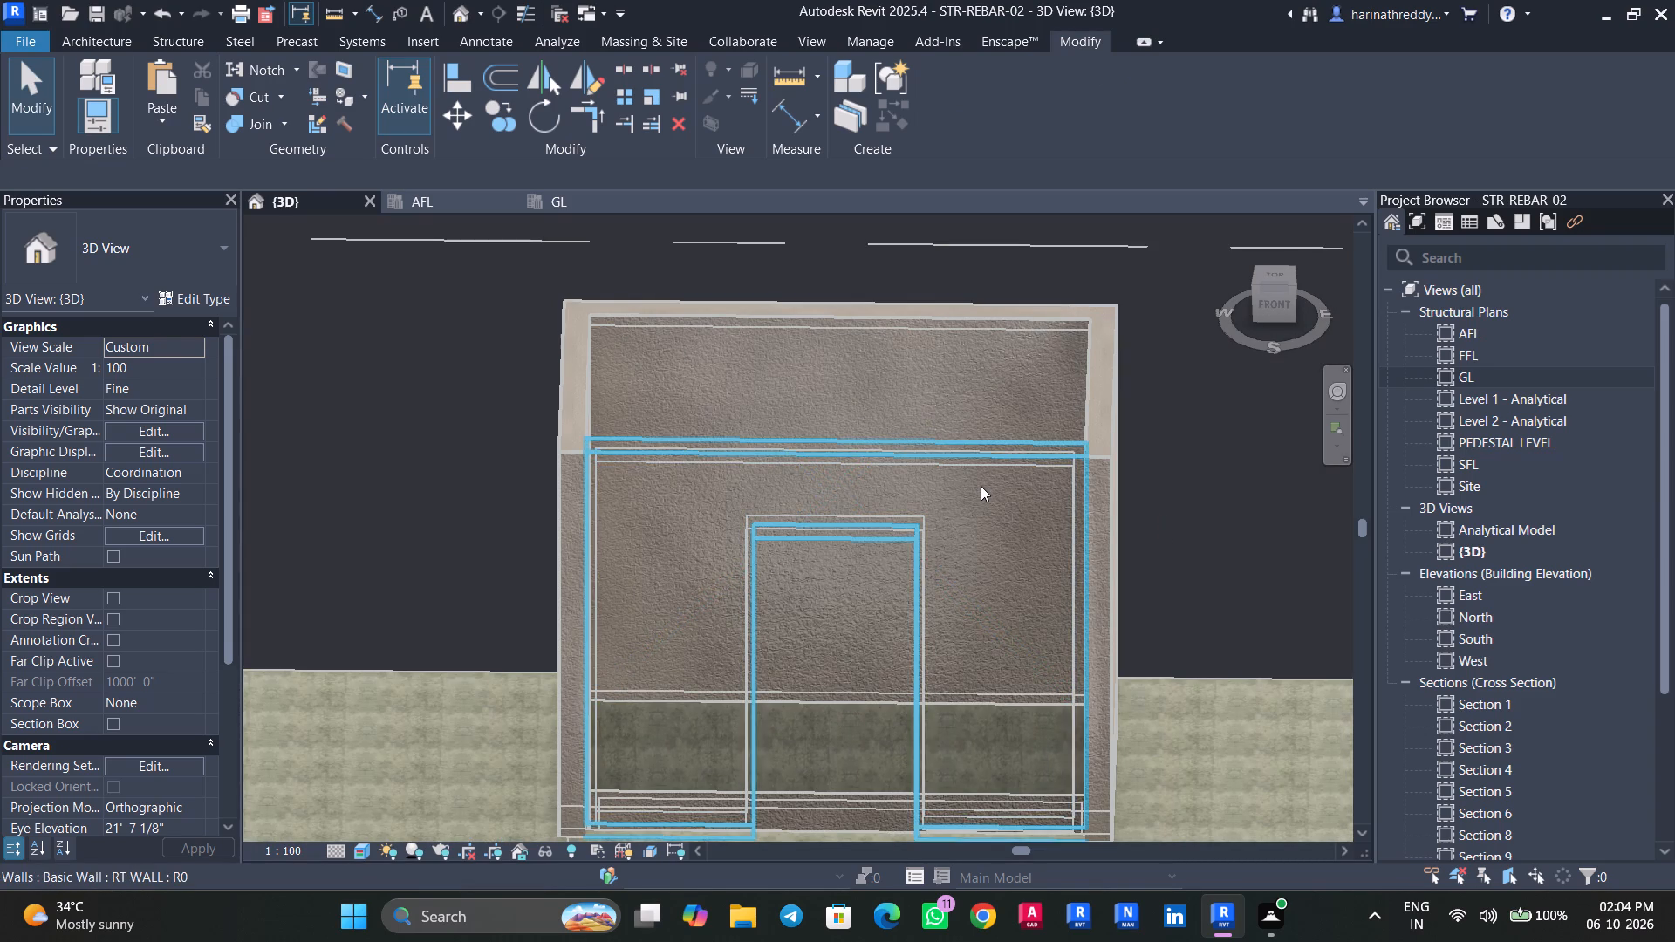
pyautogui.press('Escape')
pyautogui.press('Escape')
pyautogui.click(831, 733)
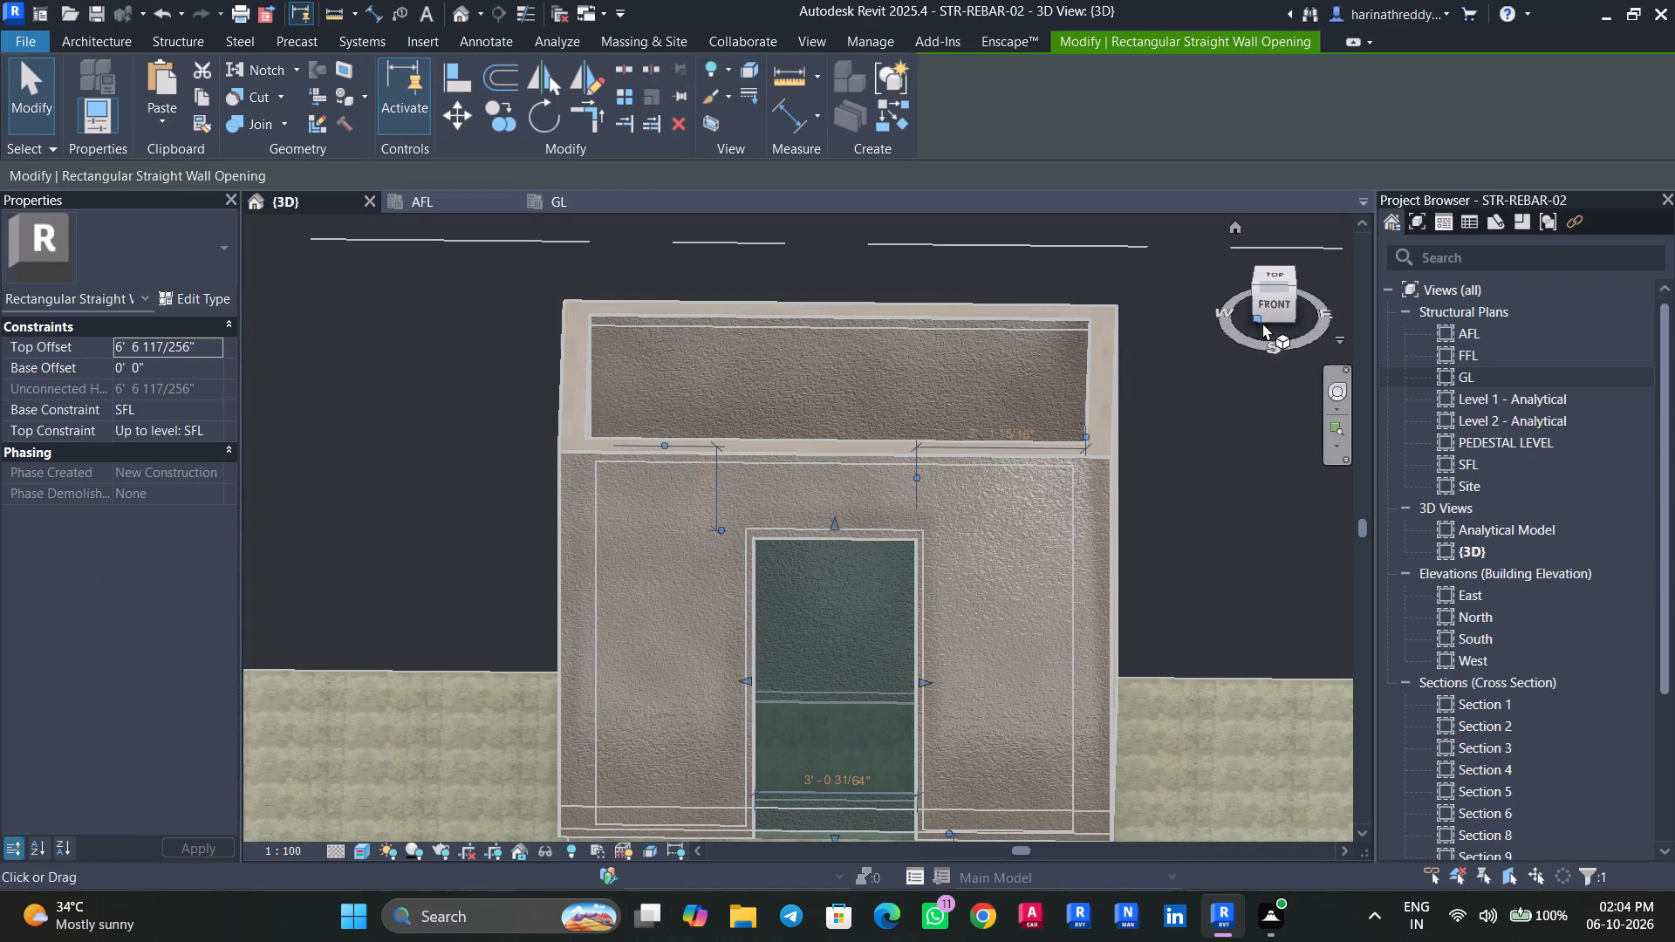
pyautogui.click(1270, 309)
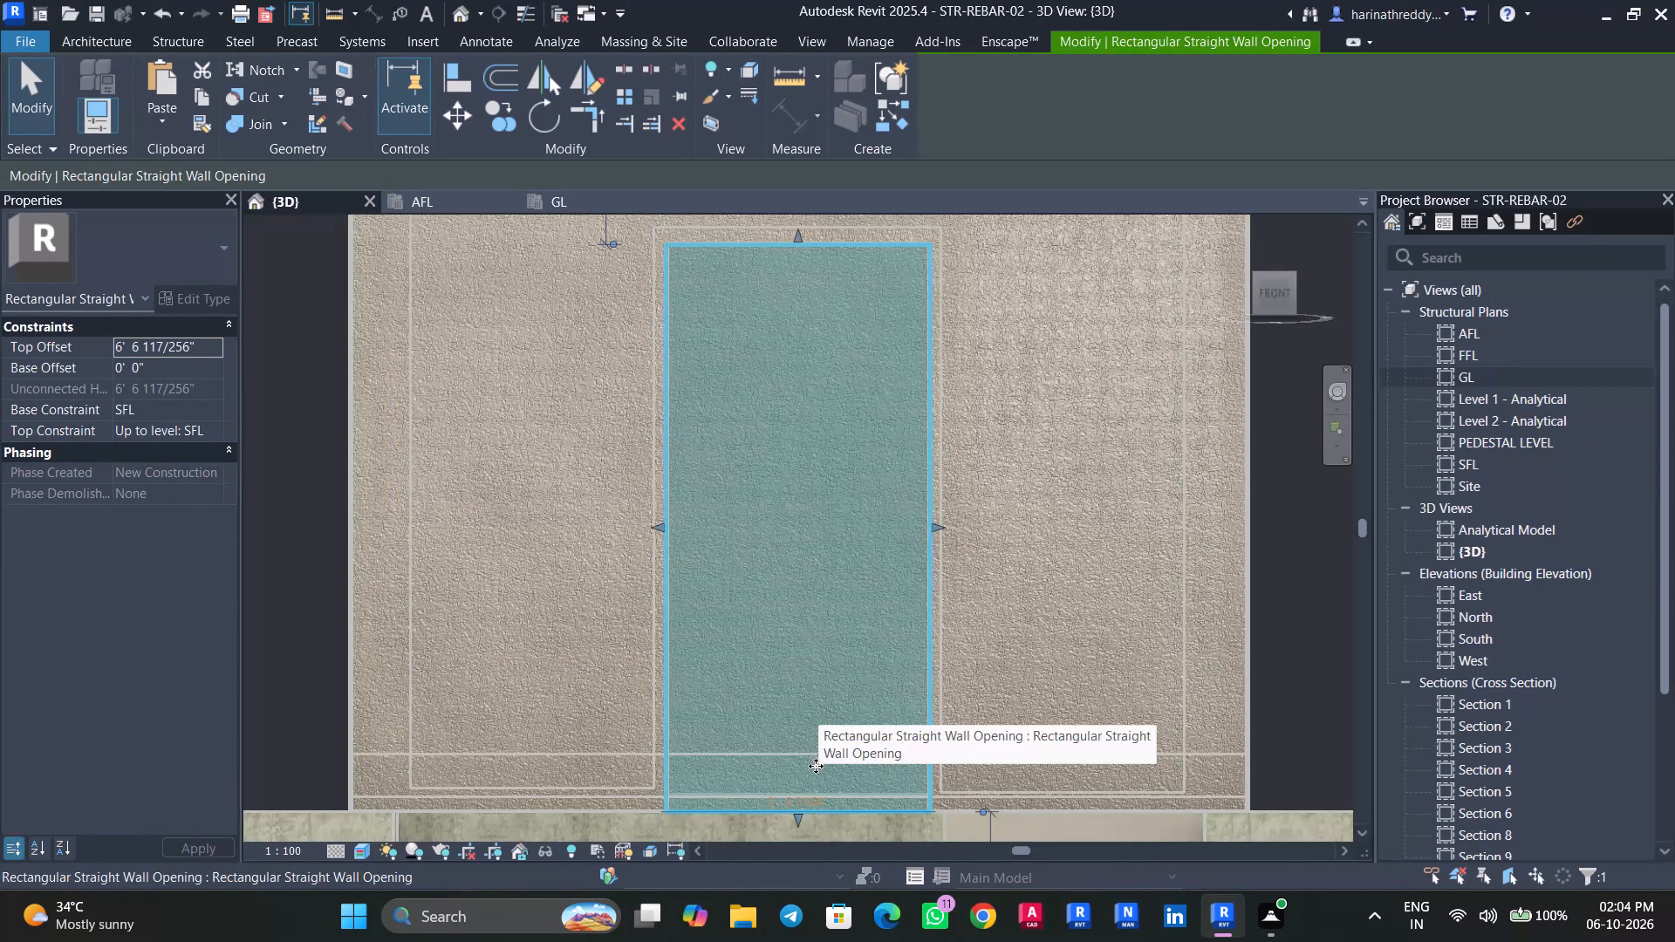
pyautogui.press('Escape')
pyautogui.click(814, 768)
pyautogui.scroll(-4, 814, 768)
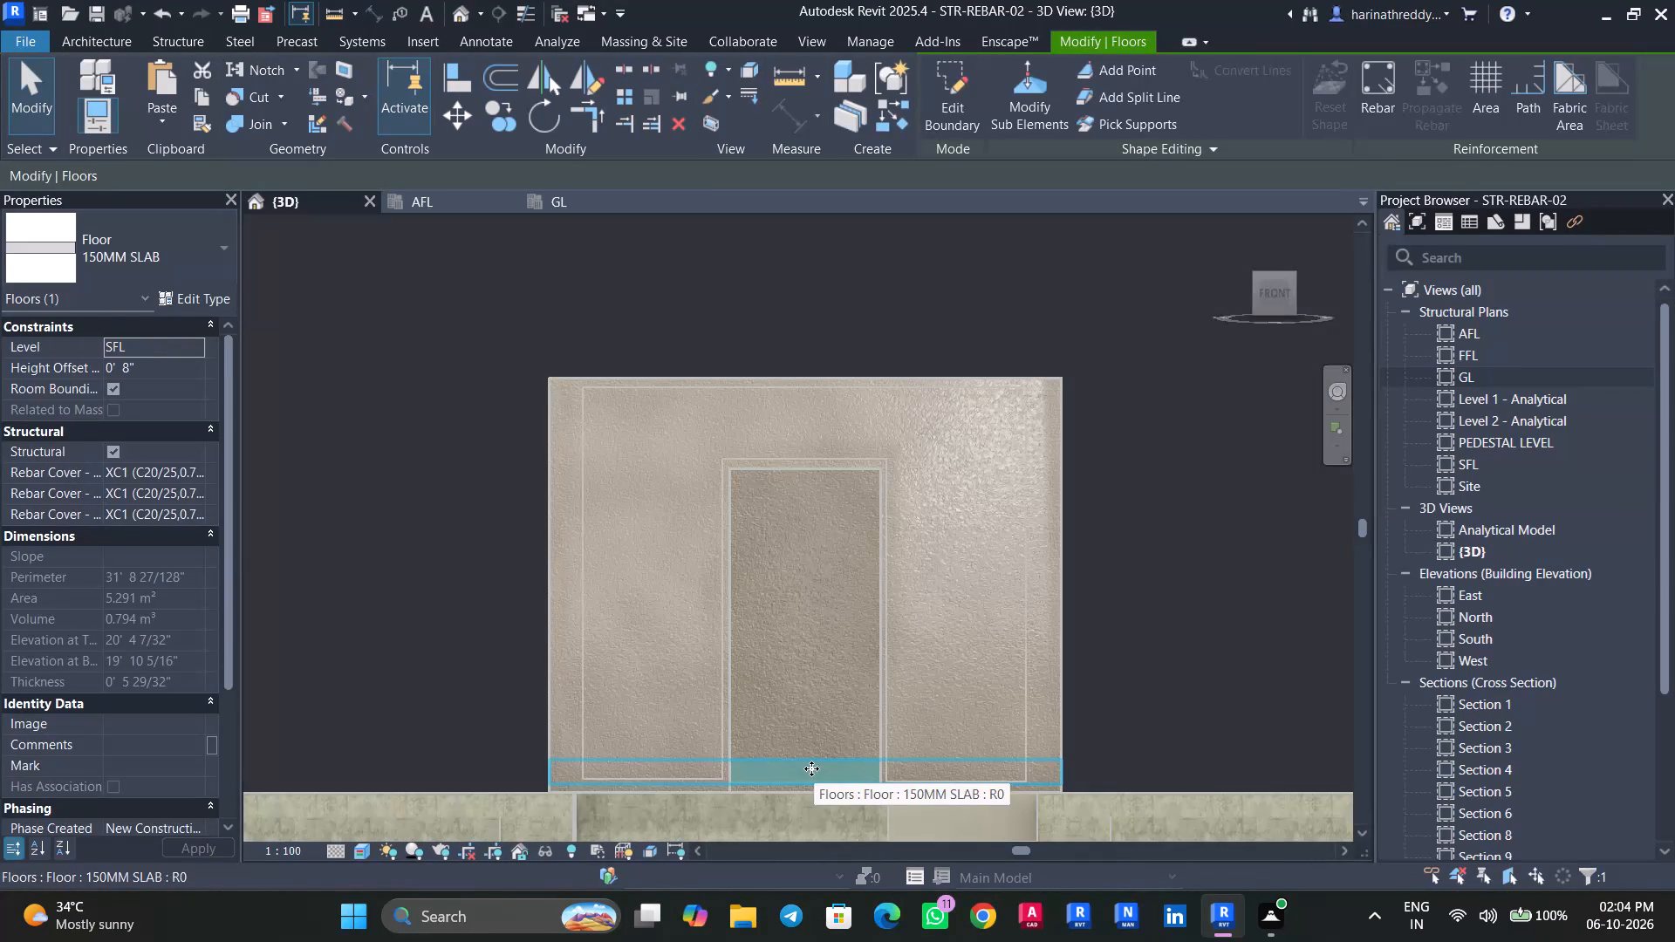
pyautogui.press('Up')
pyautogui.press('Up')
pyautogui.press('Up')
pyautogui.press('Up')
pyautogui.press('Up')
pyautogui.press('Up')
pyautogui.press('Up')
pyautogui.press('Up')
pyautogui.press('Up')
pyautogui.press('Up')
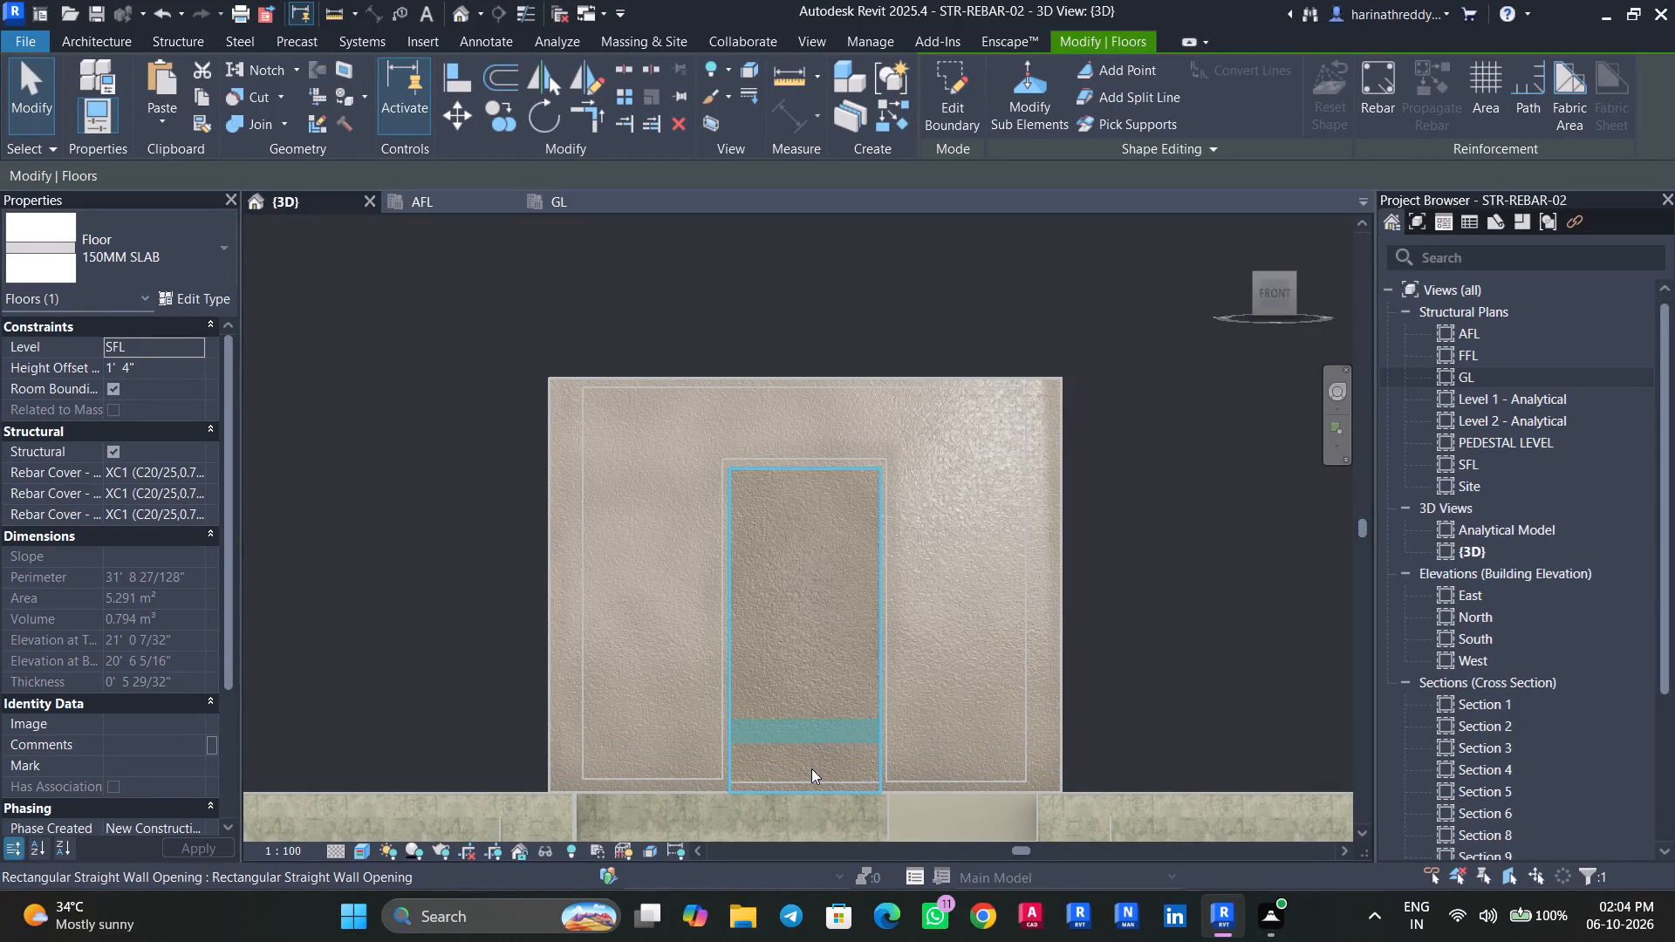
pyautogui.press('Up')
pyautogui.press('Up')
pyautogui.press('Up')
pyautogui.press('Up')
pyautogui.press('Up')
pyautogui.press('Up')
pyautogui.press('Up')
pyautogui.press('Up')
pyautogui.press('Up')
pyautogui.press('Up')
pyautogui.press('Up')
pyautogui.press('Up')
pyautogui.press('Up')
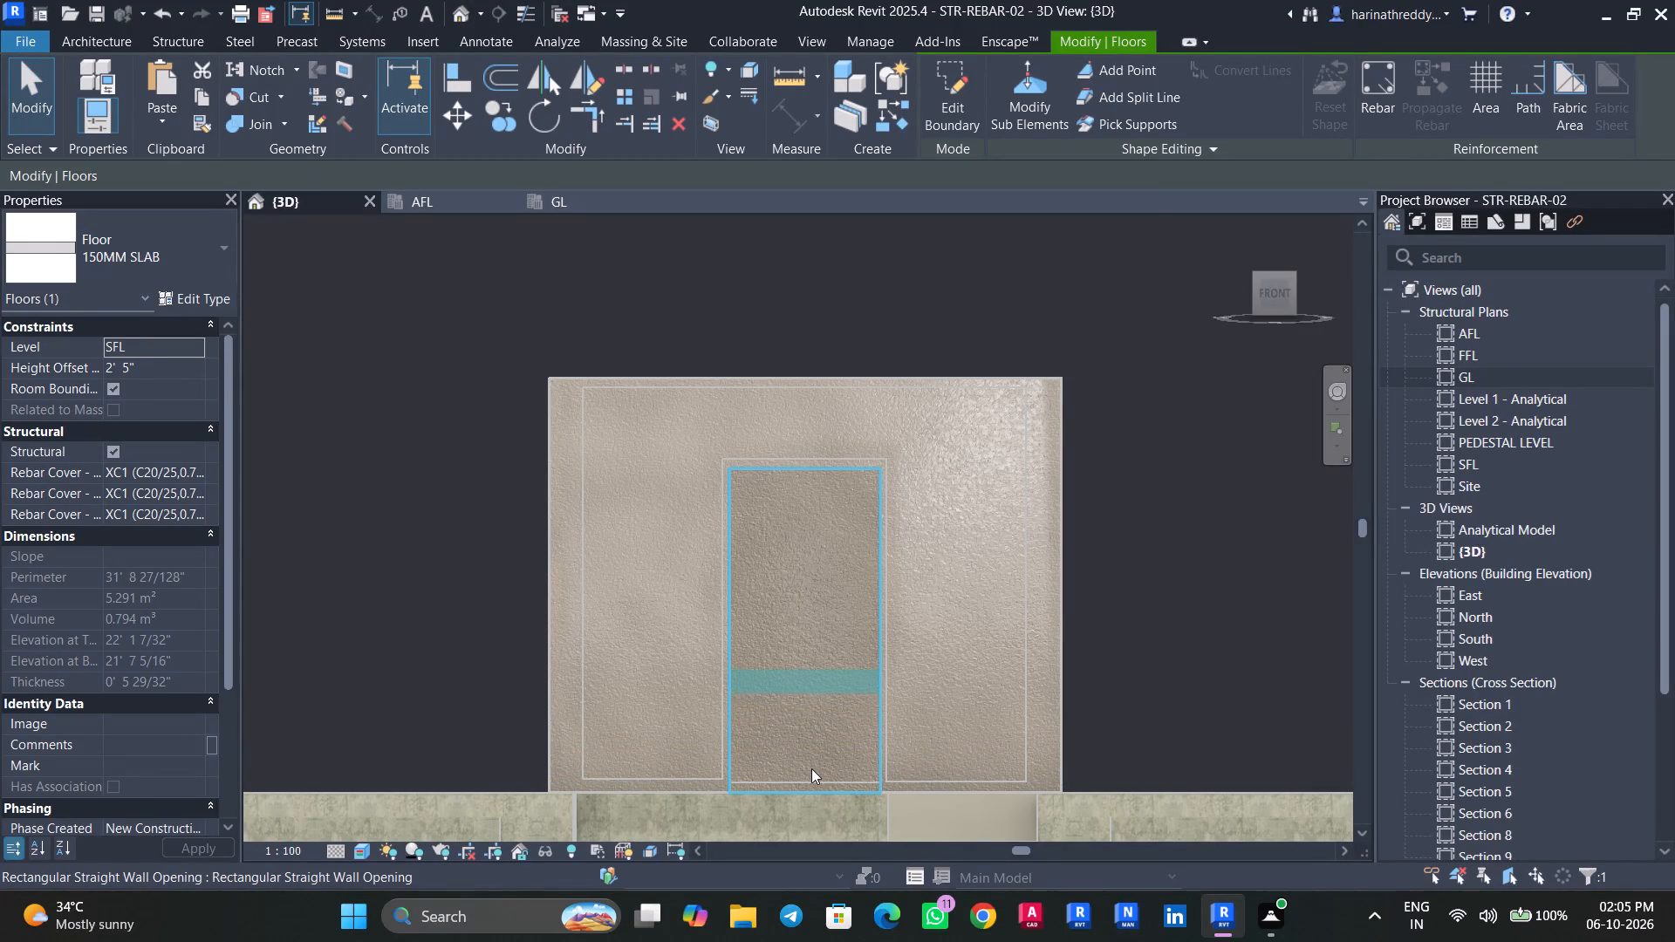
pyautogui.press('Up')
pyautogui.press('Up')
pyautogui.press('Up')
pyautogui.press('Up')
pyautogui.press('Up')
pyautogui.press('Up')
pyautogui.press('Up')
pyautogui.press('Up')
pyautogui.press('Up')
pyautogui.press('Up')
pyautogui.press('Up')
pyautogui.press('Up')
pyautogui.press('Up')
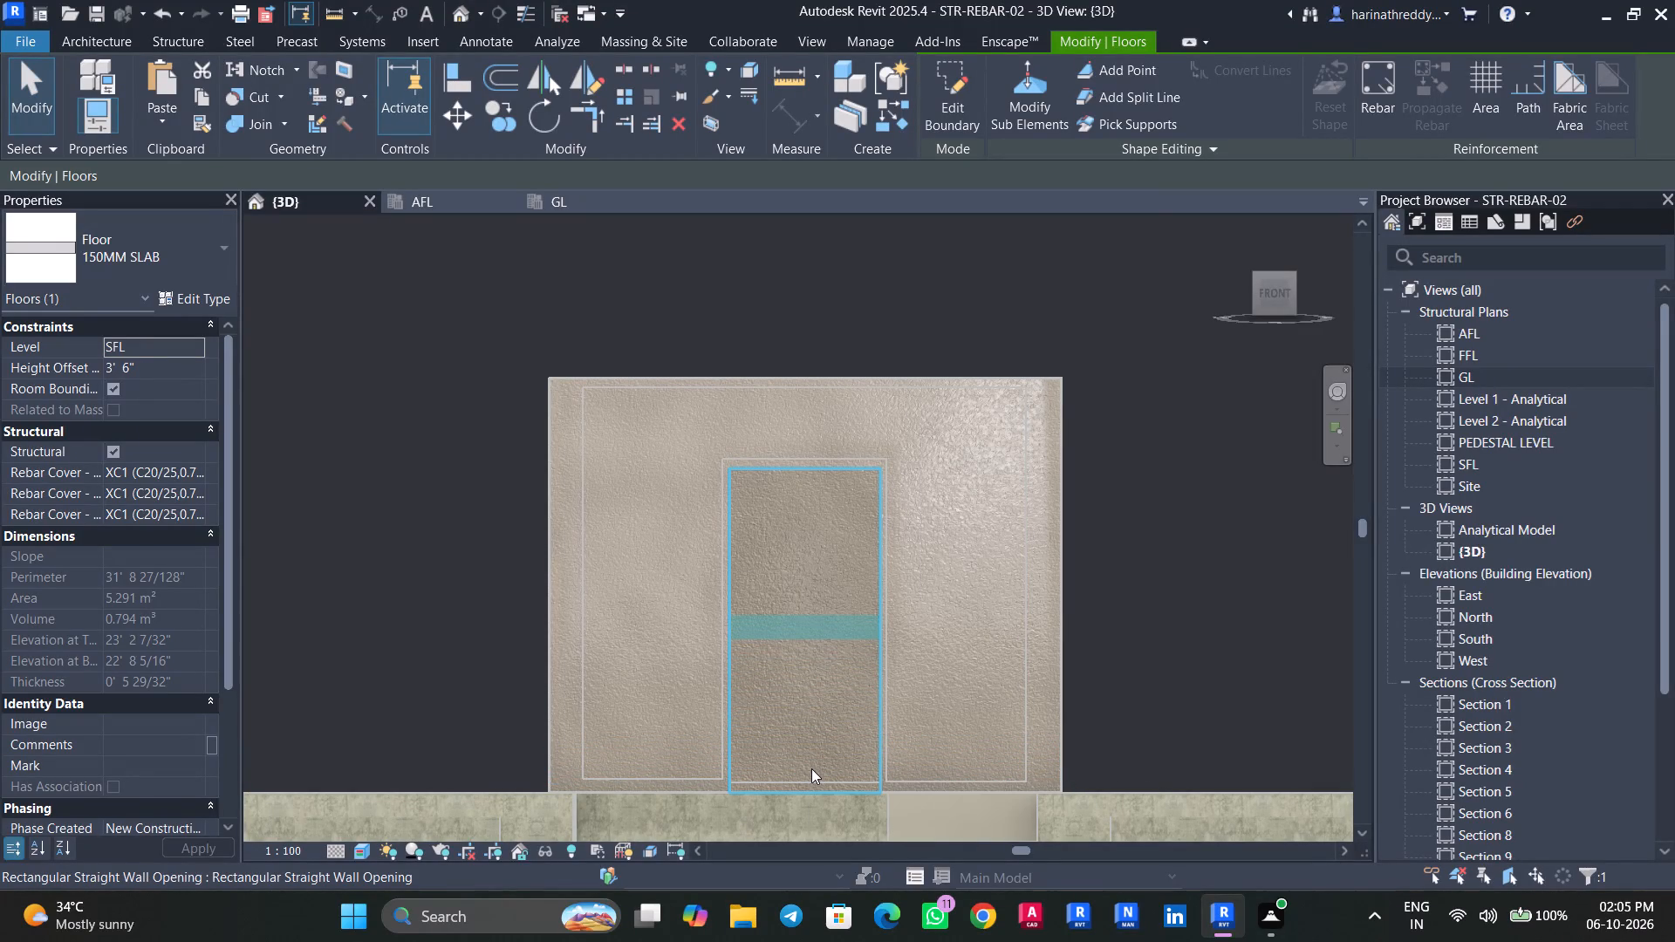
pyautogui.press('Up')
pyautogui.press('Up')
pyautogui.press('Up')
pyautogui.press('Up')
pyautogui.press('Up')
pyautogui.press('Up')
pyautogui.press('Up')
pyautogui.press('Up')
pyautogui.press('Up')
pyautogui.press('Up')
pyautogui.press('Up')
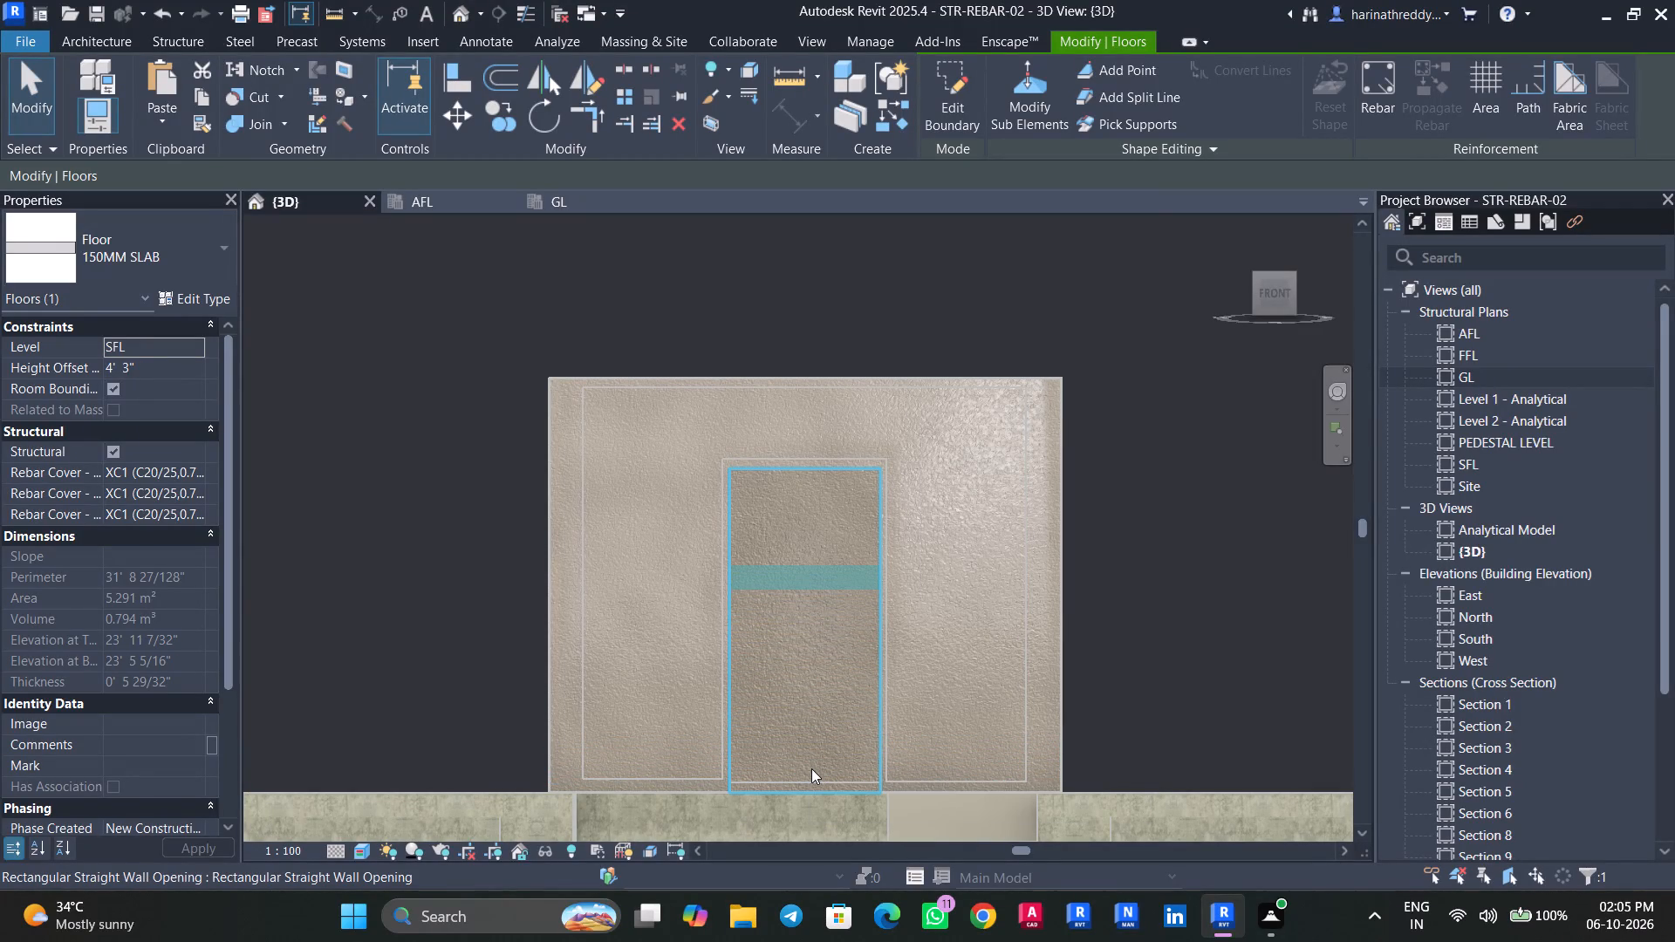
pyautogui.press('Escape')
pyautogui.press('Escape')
# Check the front wall's top offset, then set the enclosure slab's height offset to 8' 4" above SFL.
pyautogui.click(666, 609)
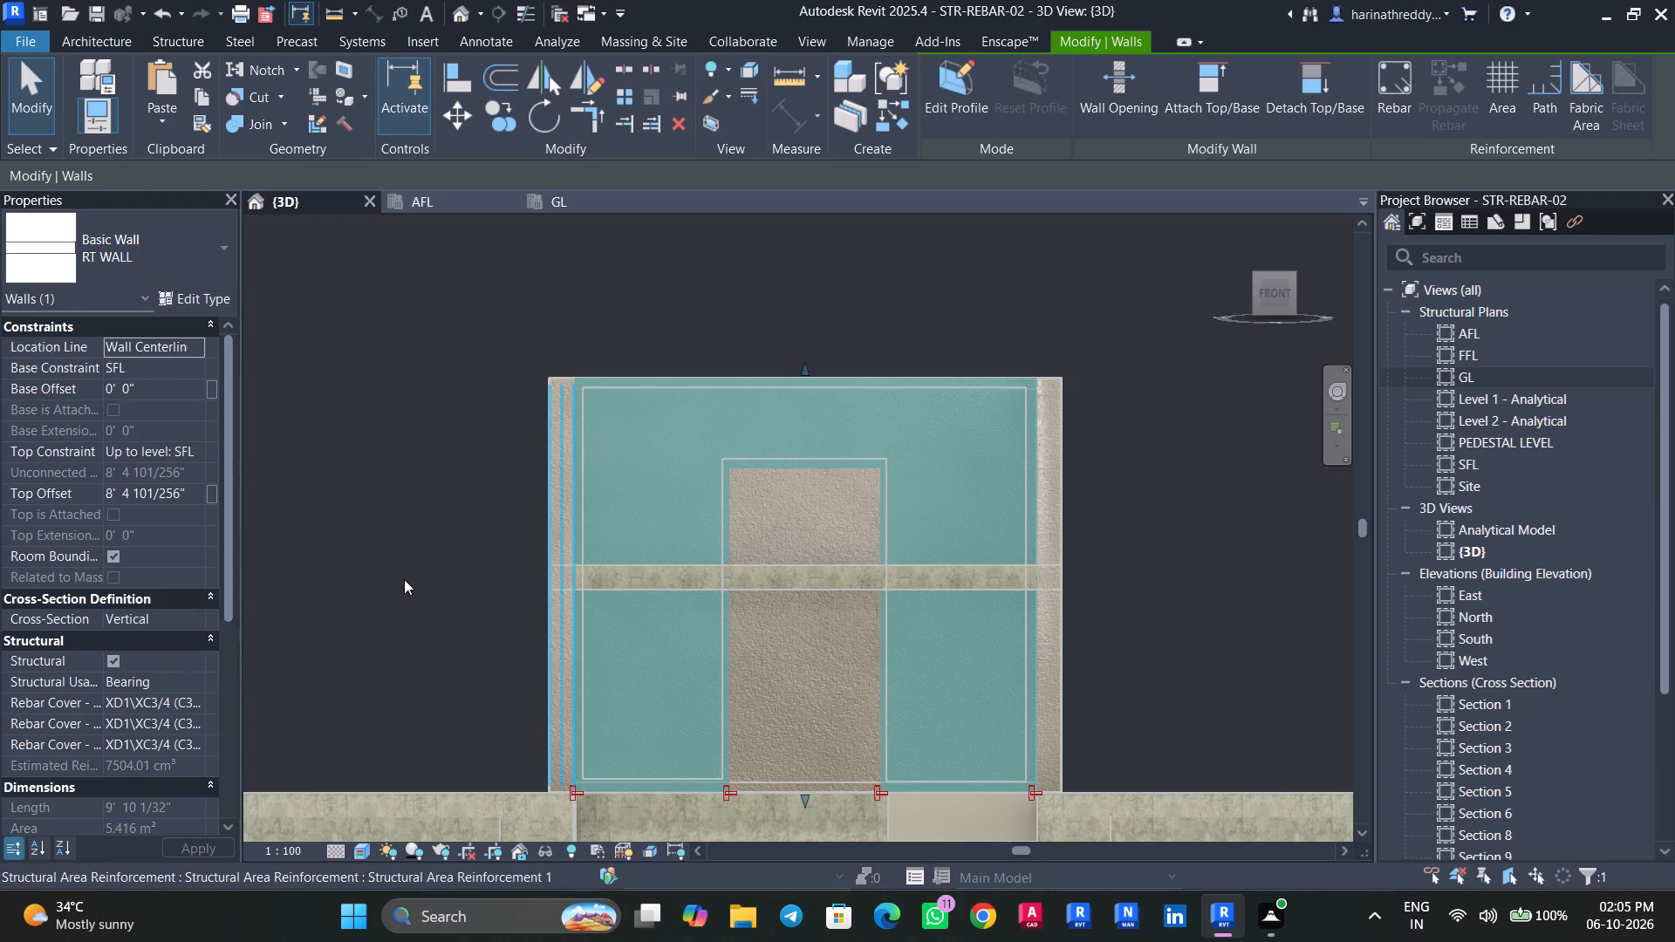
pyautogui.press('Escape')
pyautogui.click(778, 582)
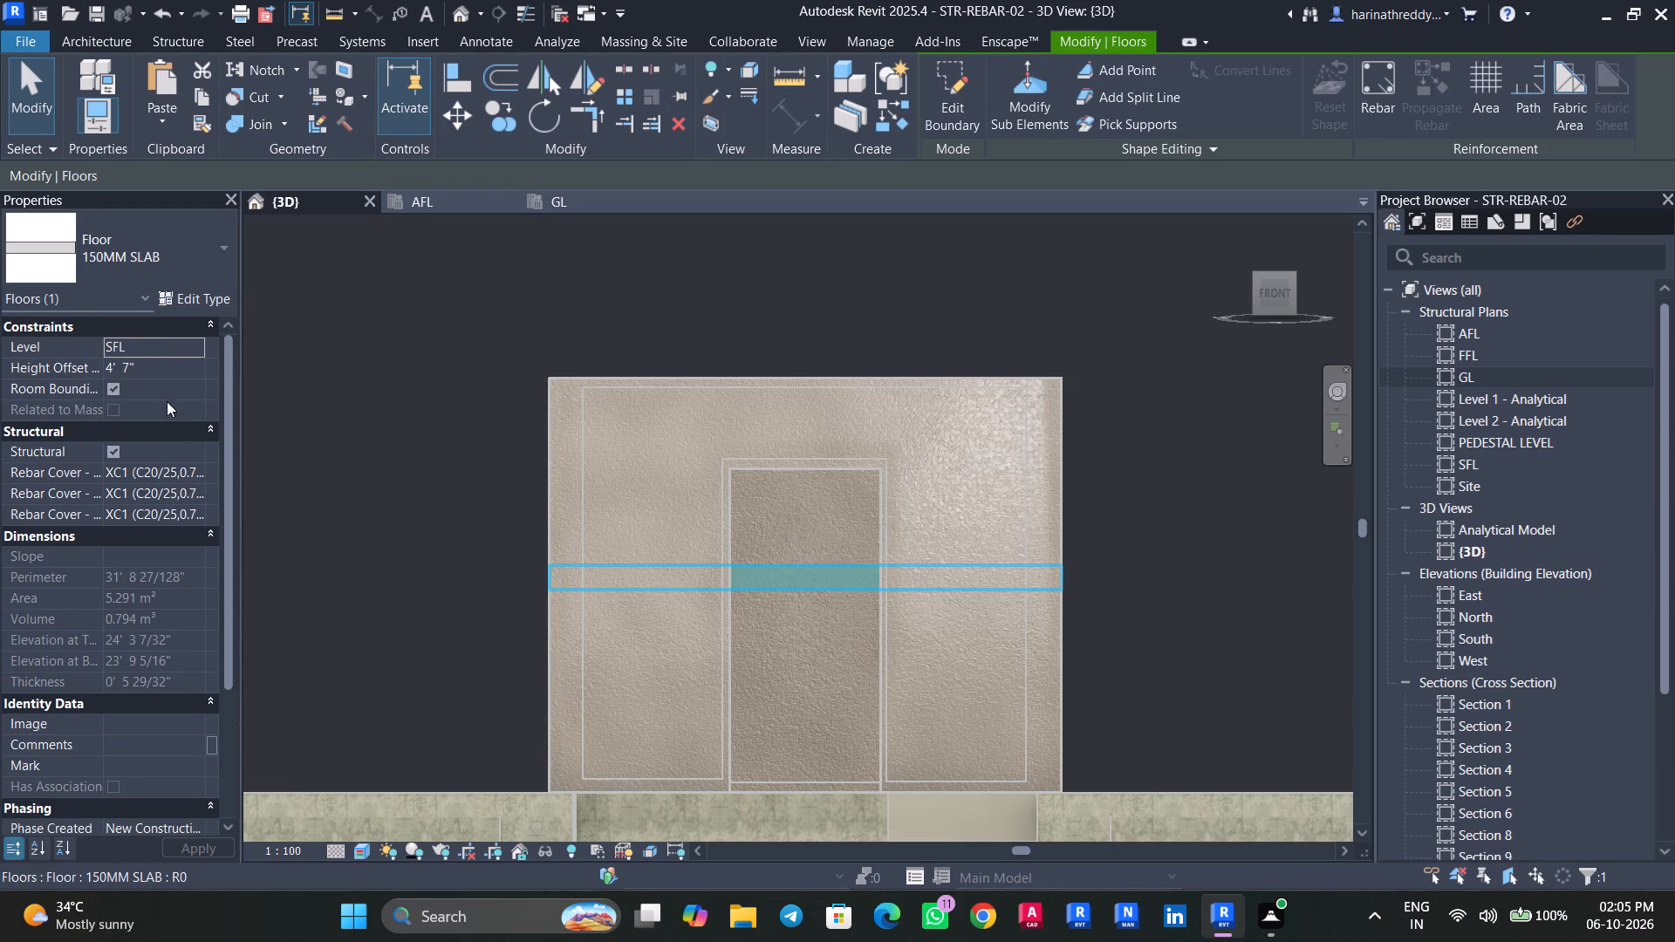
pyautogui.click(183, 372)
pyautogui.write('8\'4"')
pyautogui.press('Return')
pyautogui.keyDown('shift'); pyautogui.moveTo(958, 297); pyautogui.dragTo(961, 314, button='middle'); pyautogui.keyUp('shift')
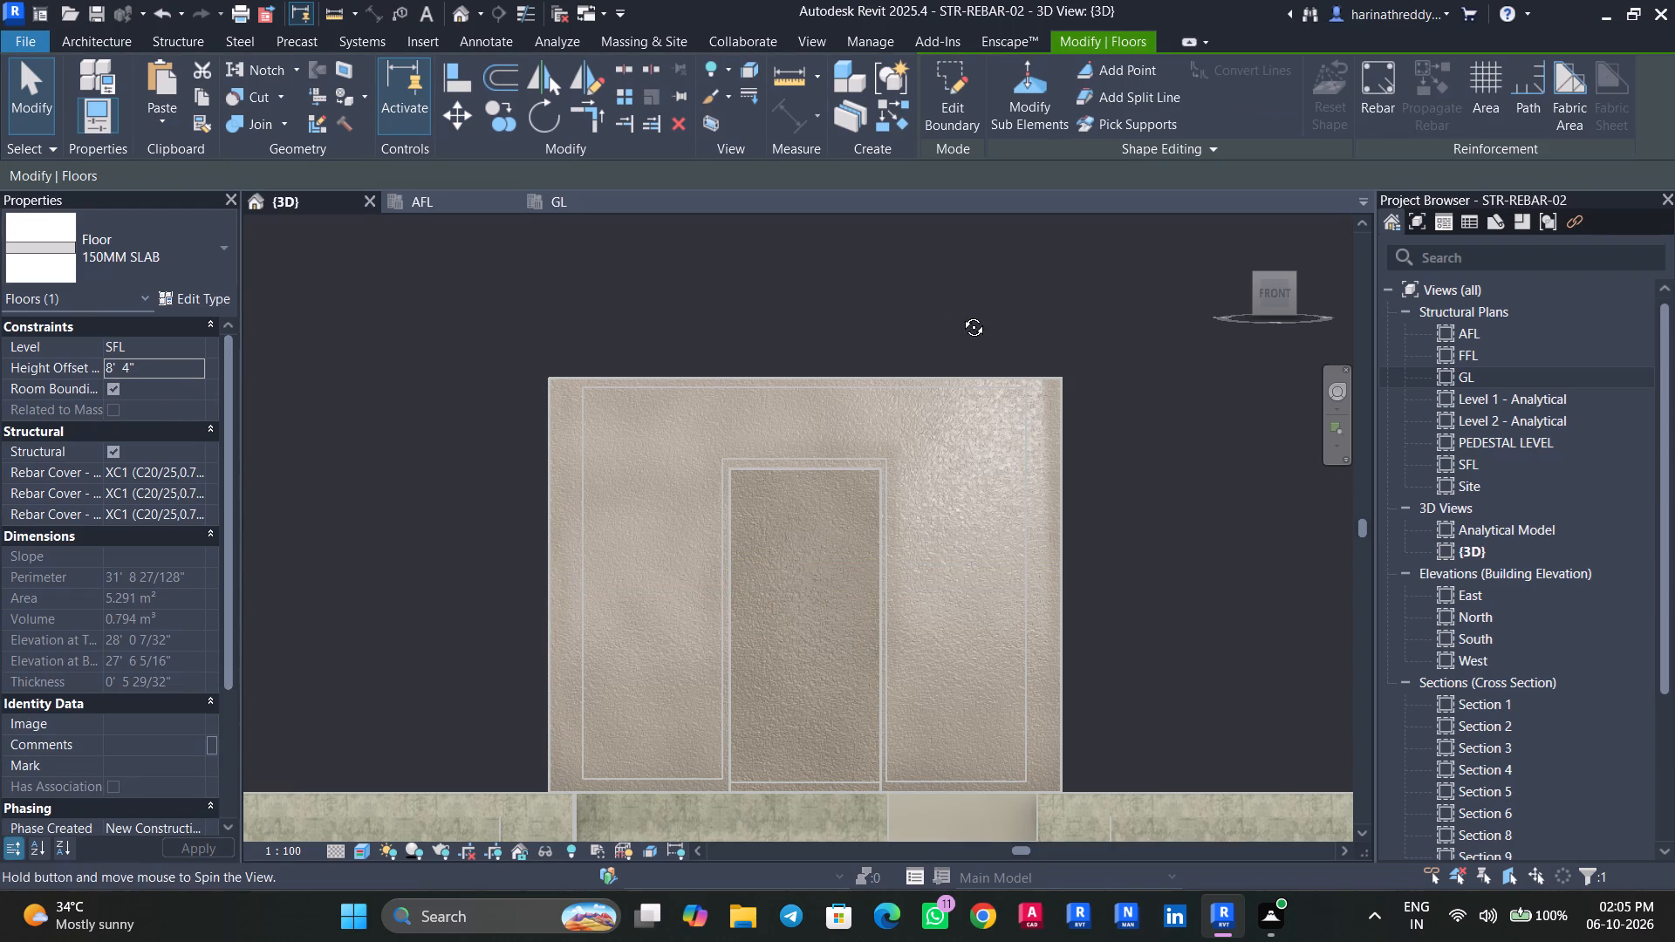
pyautogui.keyDown('shift'); pyautogui.moveTo(961, 314); pyautogui.dragTo(953, 351, button='middle'); pyautogui.keyUp('shift')
pyautogui.click(1276, 297)
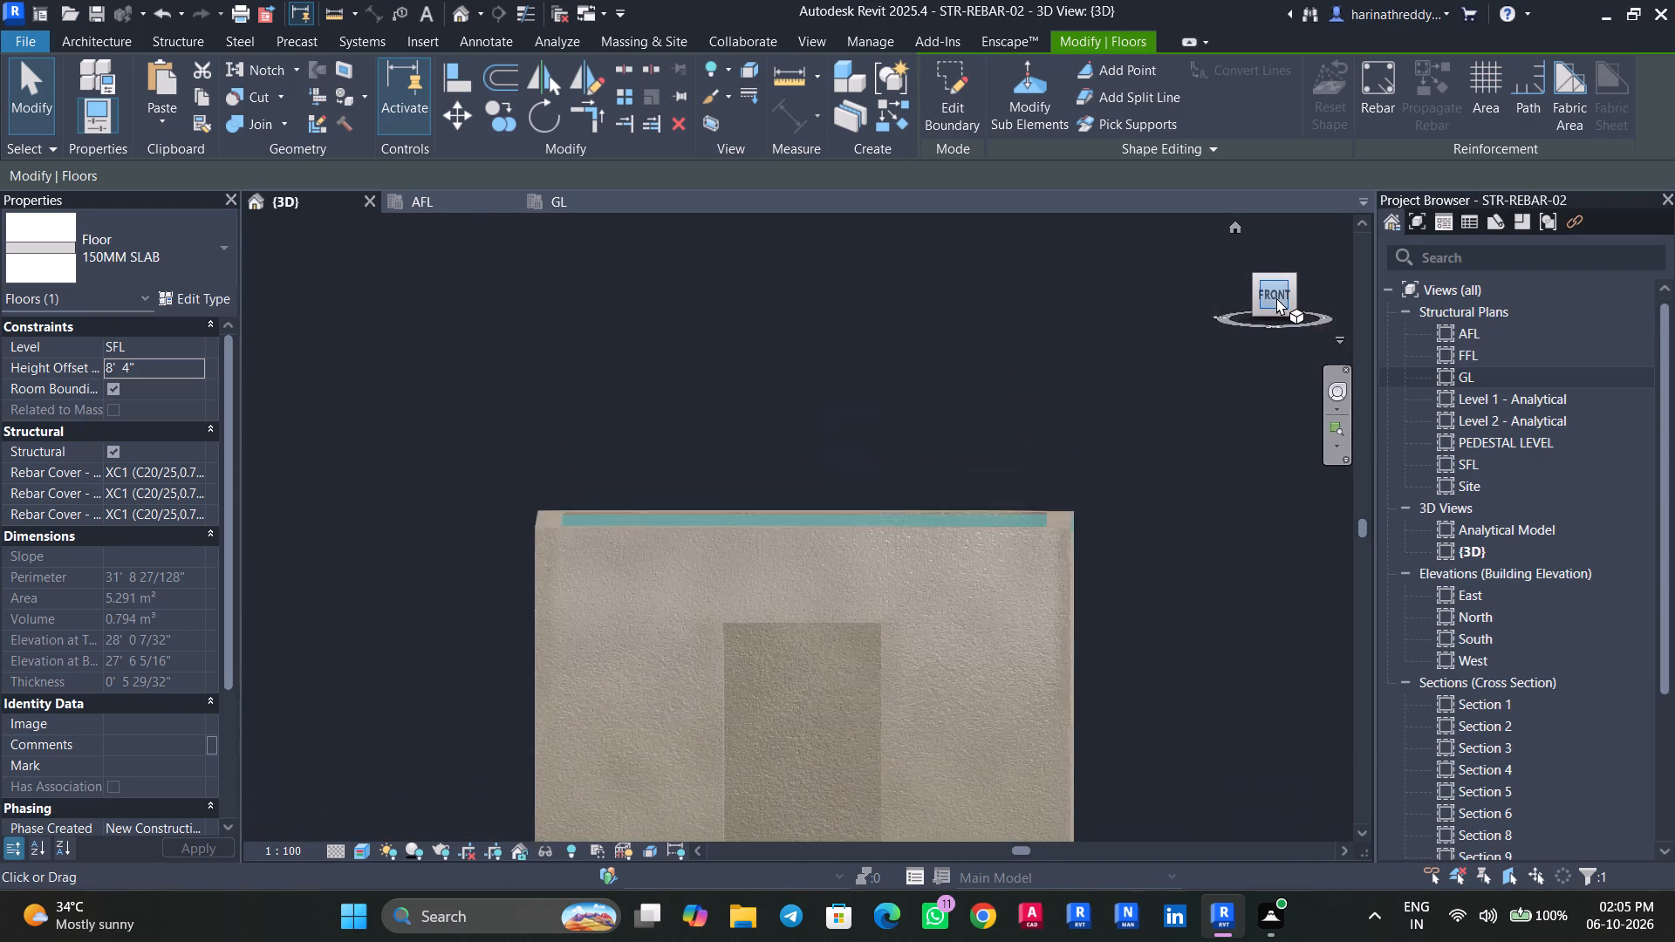
# Nudge the enclosure slab up in the front view to a height offset of 8' 10" above SFL.
pyautogui.press('Up')
pyautogui.press('Up')
pyautogui.press('Up')
pyautogui.press('Up')
pyautogui.press('Up')
pyautogui.press('Up')
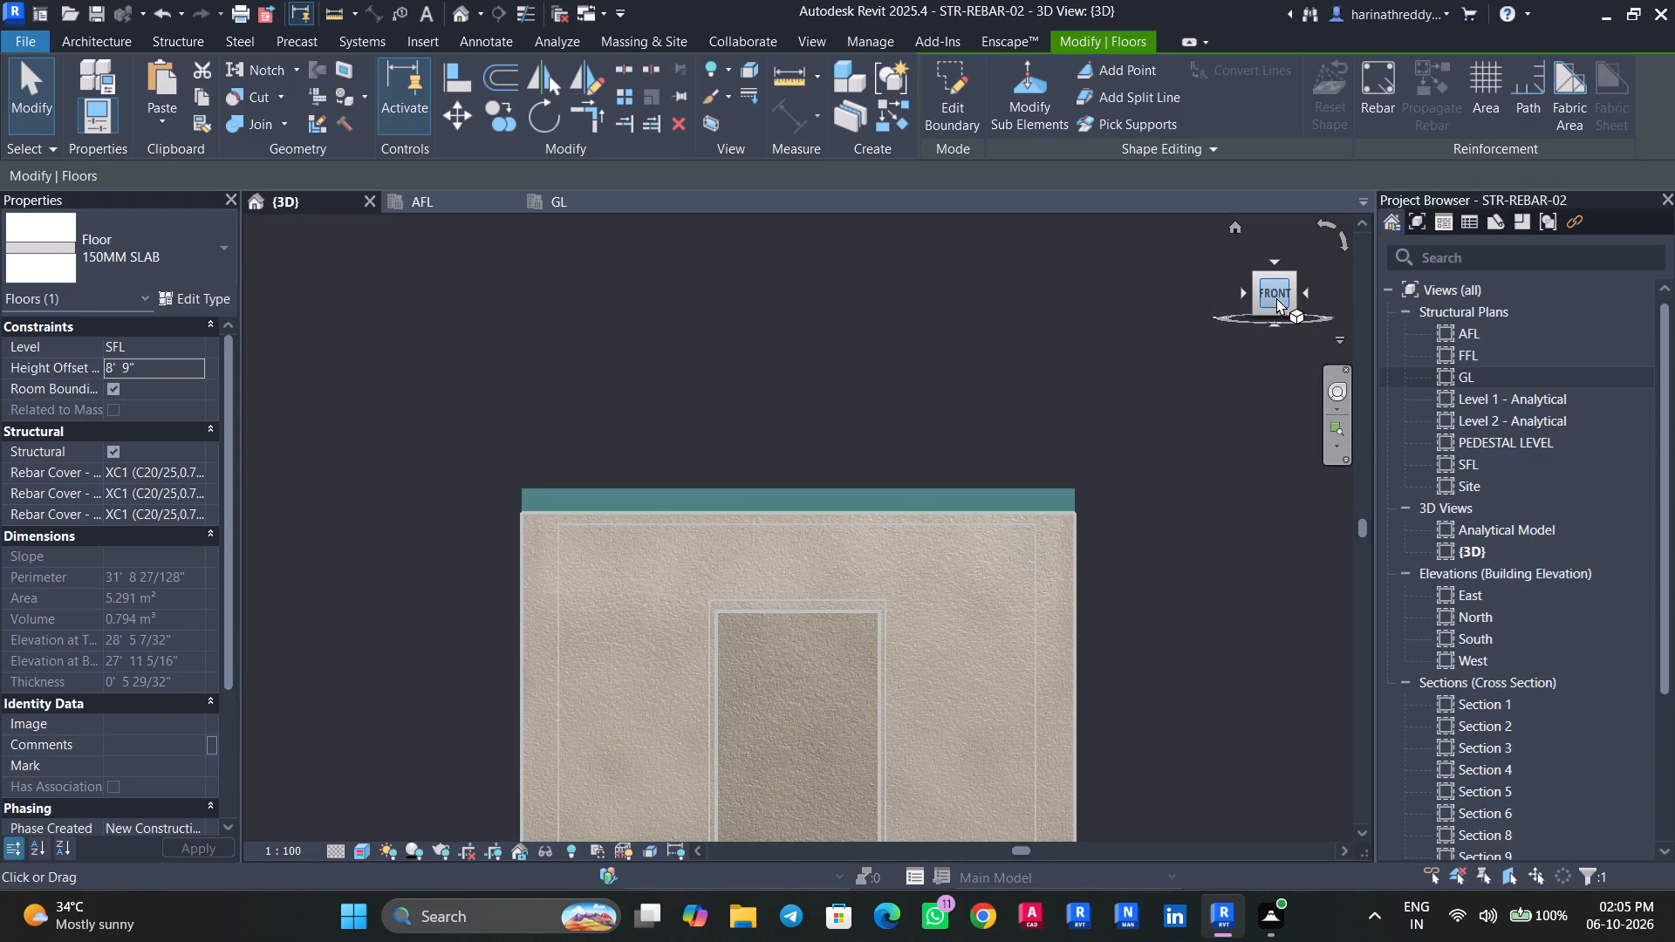
pyautogui.press('Up')
pyautogui.press('Up')
pyautogui.press('Down')
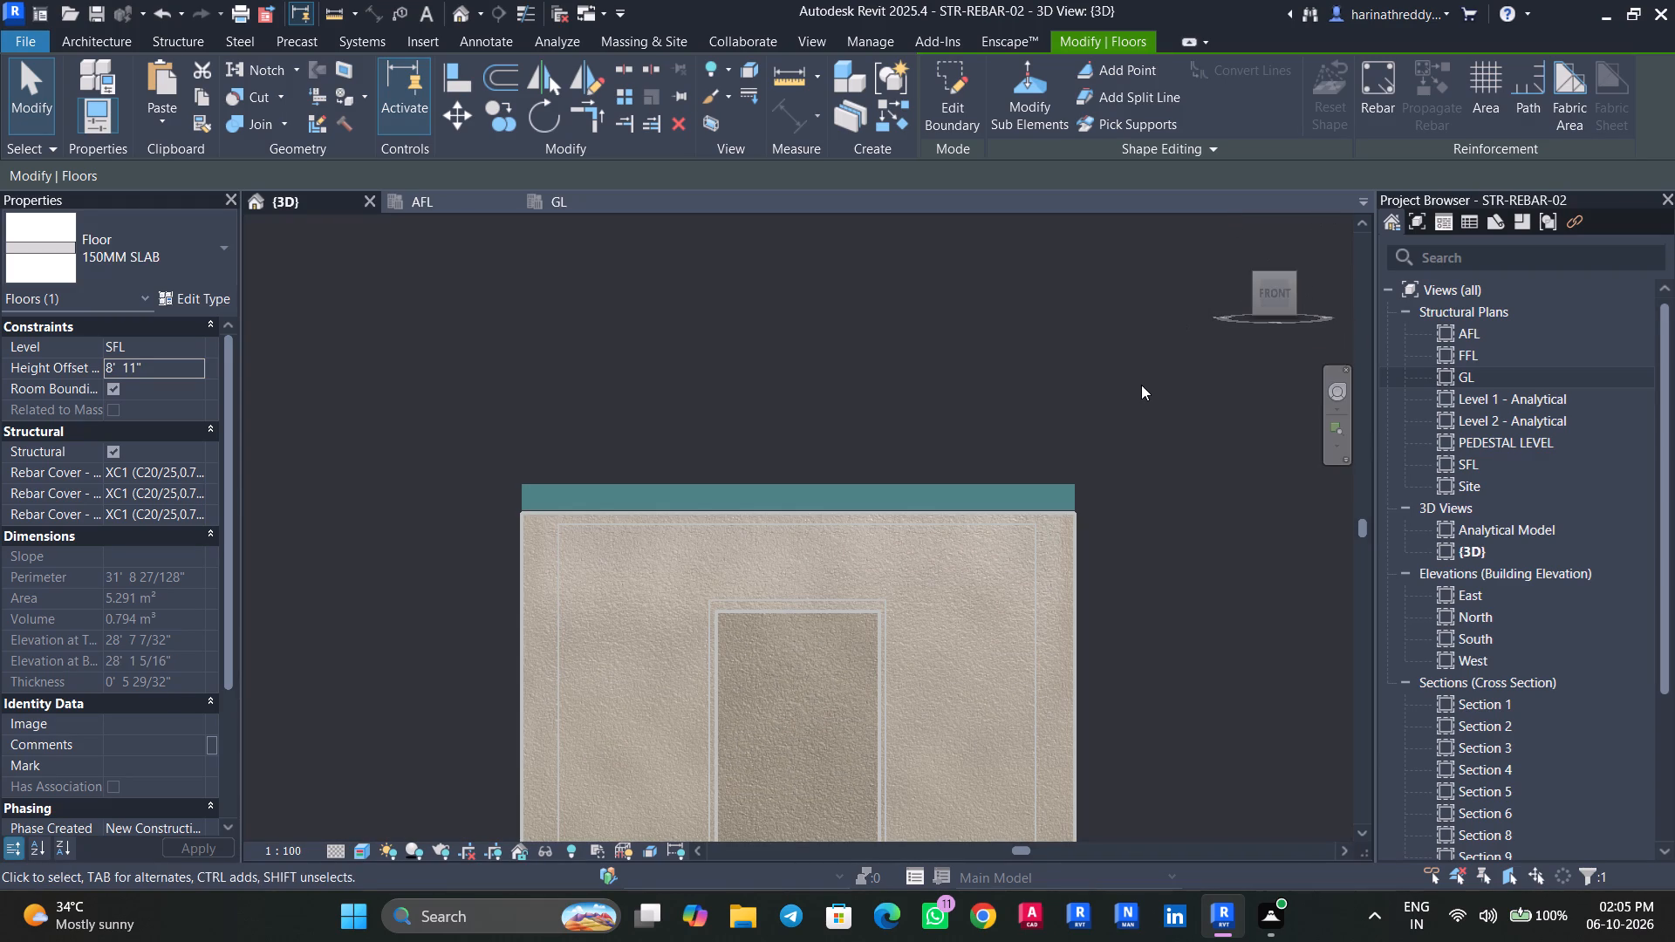
pyautogui.press('Down')
pyautogui.press('Escape')
# Examine the slab on top of the wall enclosure and the whole structure from all sides in 3D.
pyautogui.keyDown('shift'); pyautogui.moveTo(1118, 427); pyautogui.dragTo(1035, 626, button='middle'); pyautogui.keyUp('shift')
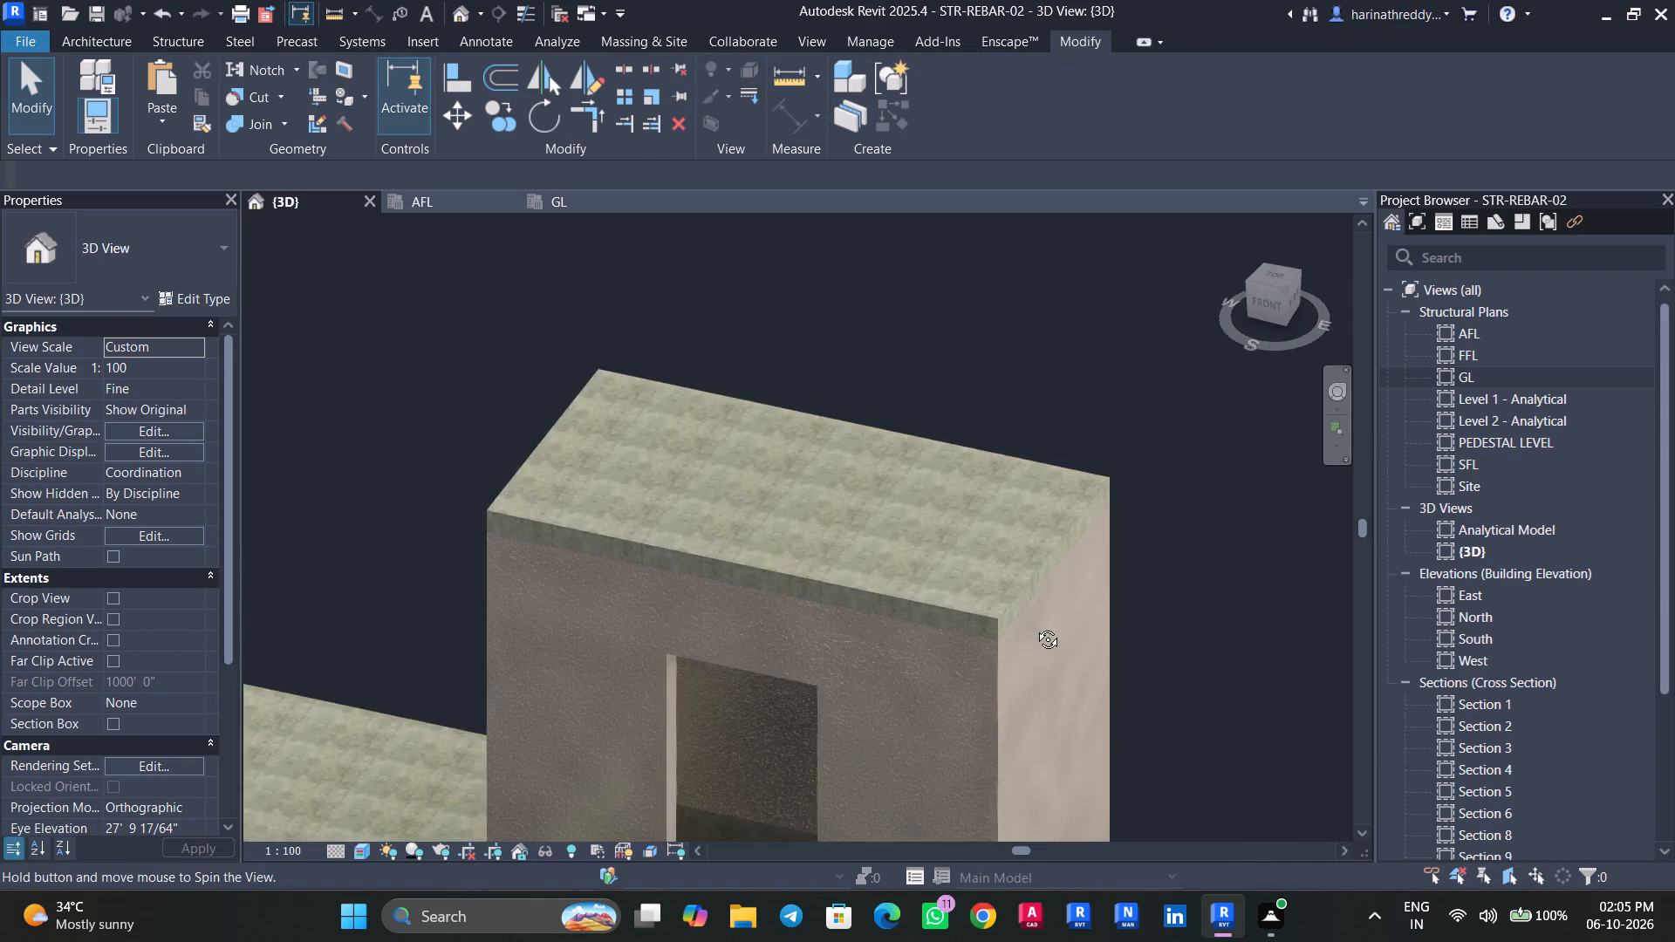
pyautogui.keyDown('shift'); pyautogui.moveTo(1035, 626); pyautogui.dragTo(929, 474, button='middle'); pyautogui.keyUp('shift')
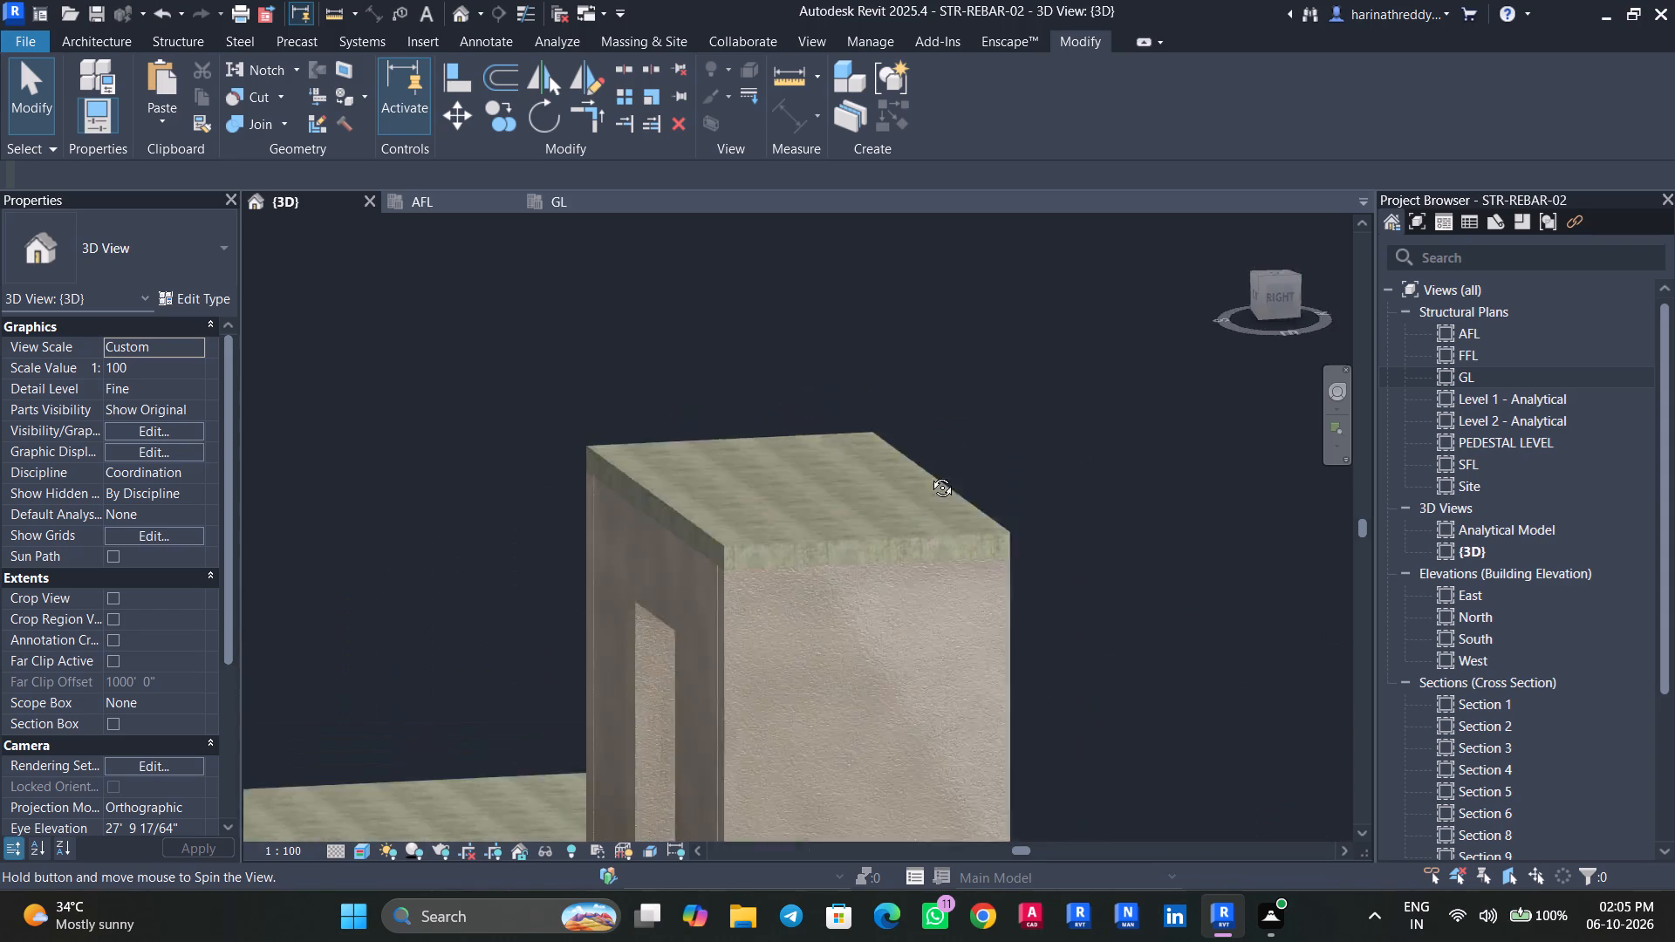
pyautogui.keyDown('shift'); pyautogui.moveTo(929, 474); pyautogui.dragTo(1015, 464, button='middle'); pyautogui.keyUp('shift')
pyautogui.scroll(-9, 990, 440)
pyautogui.keyDown('shift'); pyautogui.moveTo(1101, 413); pyautogui.dragTo(1076, 535, button='middle'); pyautogui.keyUp('shift')
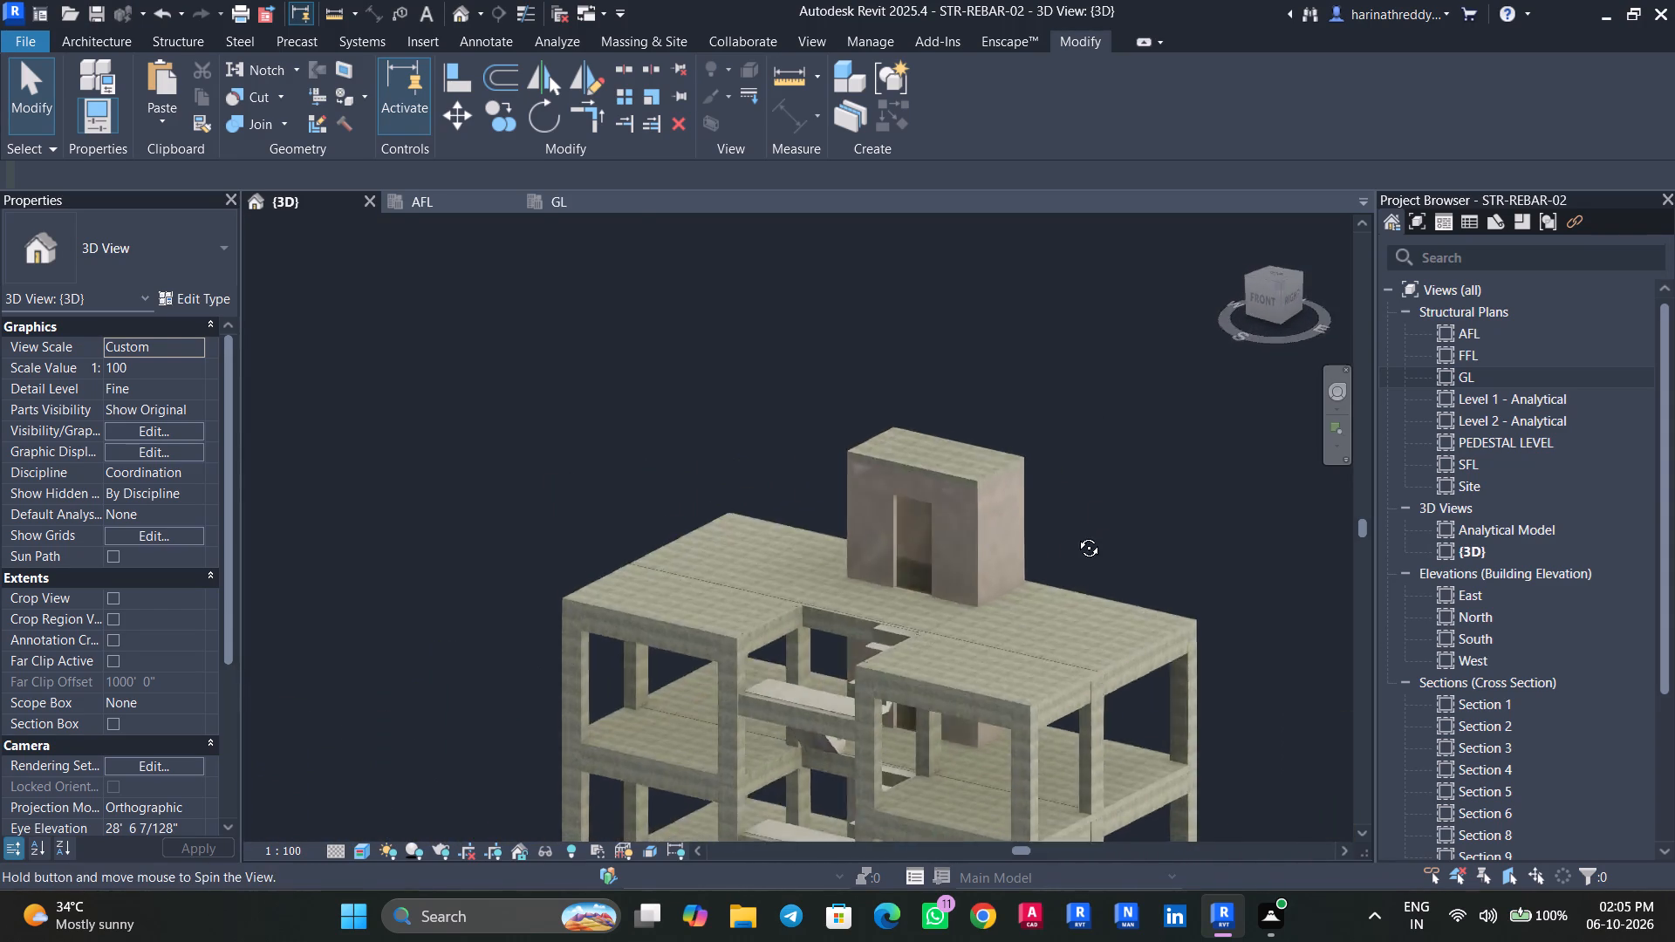
pyautogui.keyDown('shift'); pyautogui.moveTo(1076, 535); pyautogui.dragTo(974, 582, button='middle'); pyautogui.keyUp('shift')
pyautogui.moveTo(1152, 566); pyautogui.dragTo(995, 318, button='middle')
pyautogui.keyDown('shift'); pyautogui.moveTo(1056, 459); pyautogui.dragTo(784, 378, button='middle'); pyautogui.keyUp('shift')
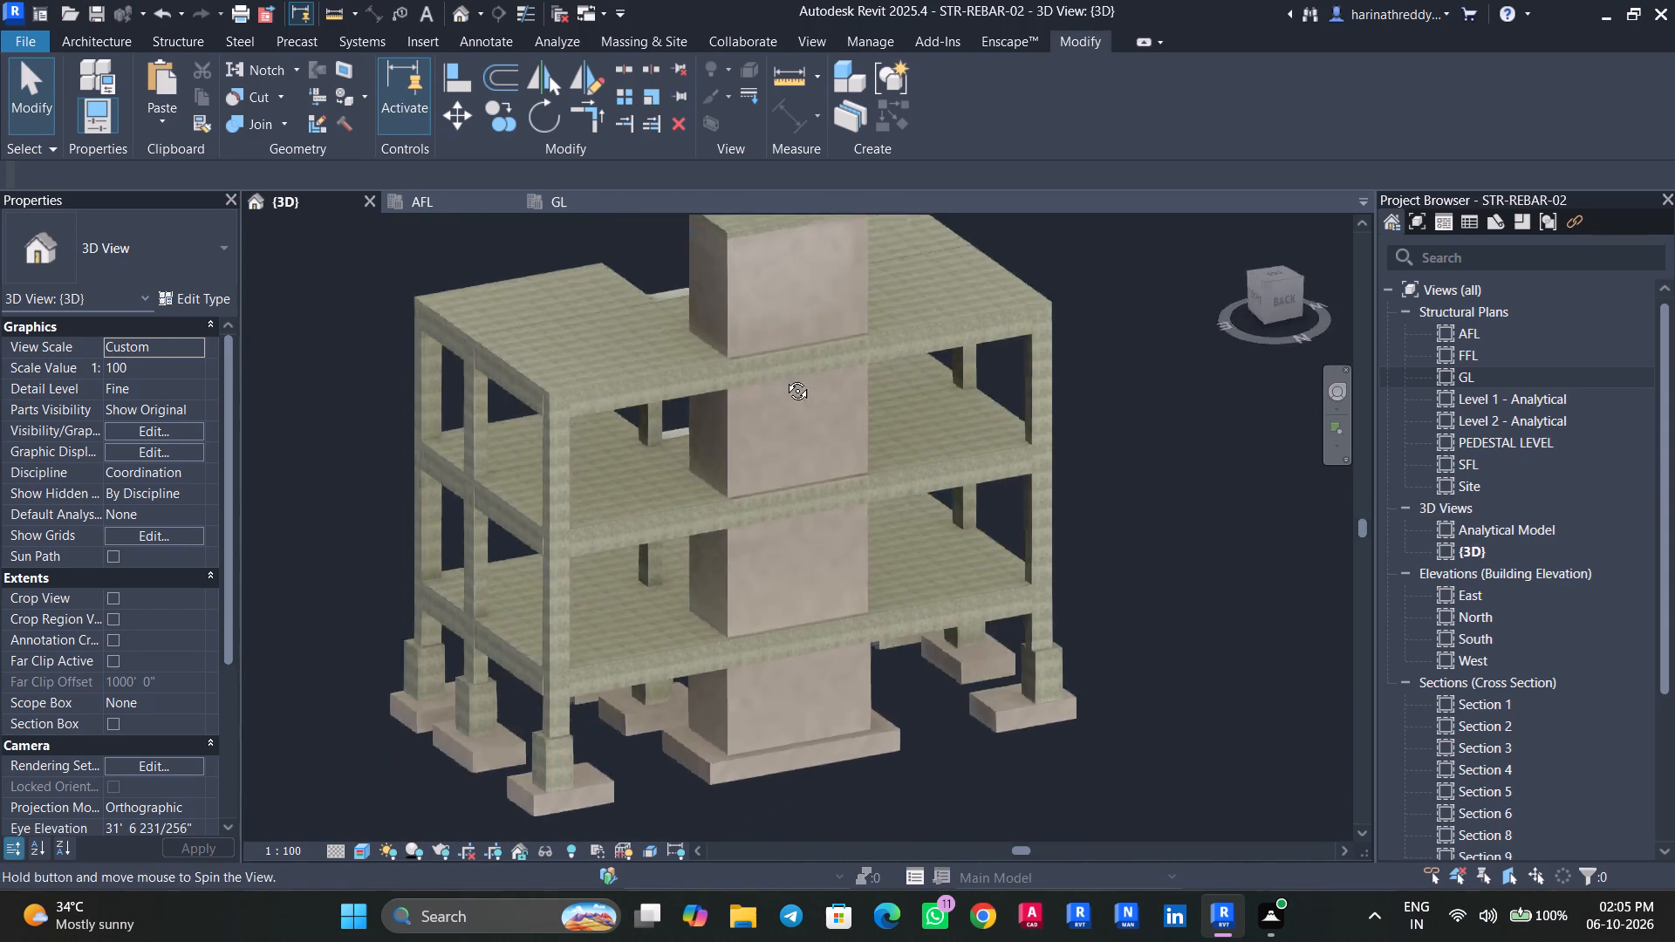
pyautogui.keyDown('shift'); pyautogui.moveTo(784, 378); pyautogui.dragTo(748, 305, button='middle'); pyautogui.keyUp('shift')
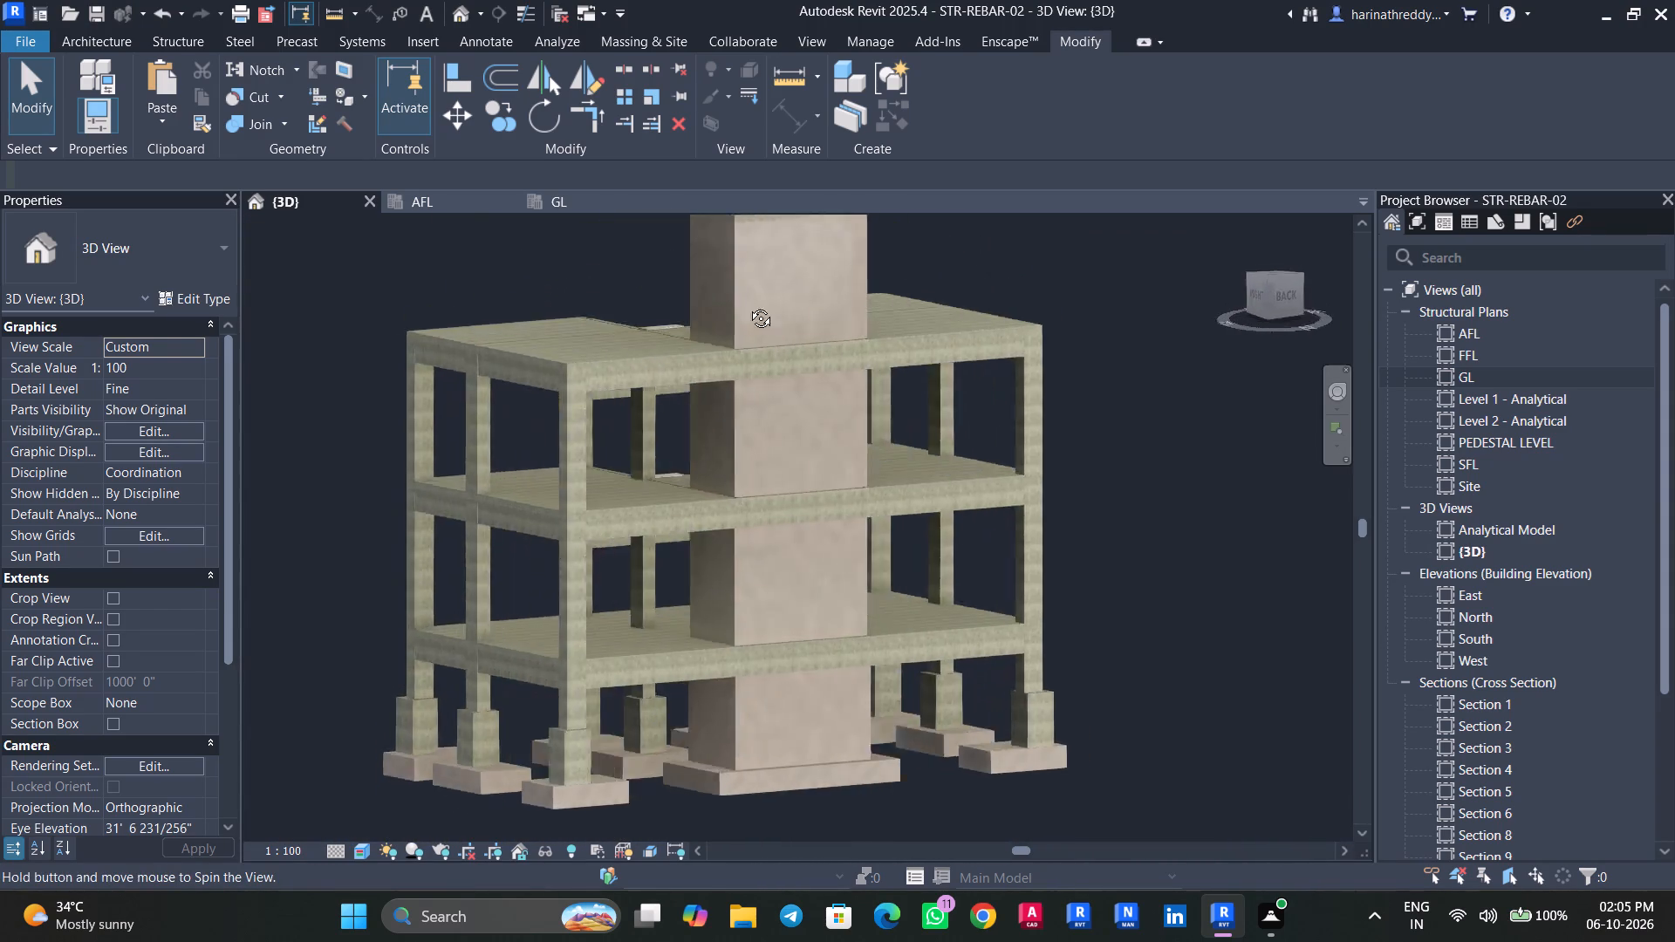
pyautogui.keyDown('shift'); pyautogui.moveTo(748, 305); pyautogui.dragTo(264, 386, button='middle'); pyautogui.keyUp('shift')
pyautogui.keyDown('shift'); pyautogui.moveTo(1224, 621); pyautogui.dragTo(1038, 583, button='middle'); pyautogui.keyUp('shift')
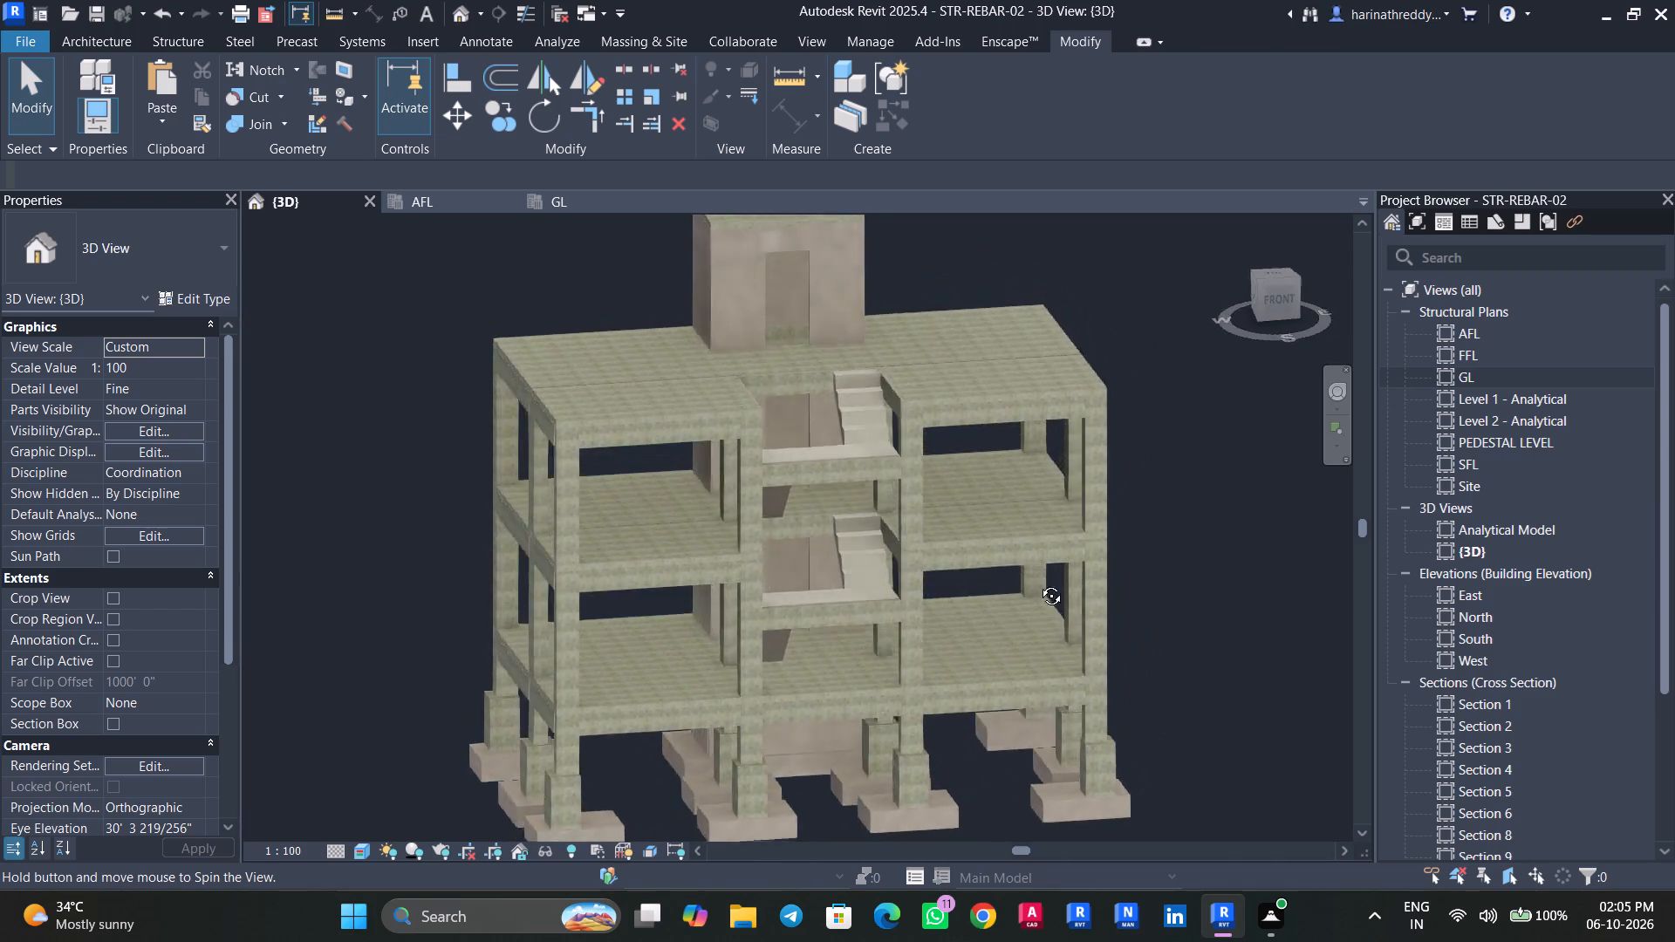
pyautogui.keyDown('shift'); pyautogui.moveTo(1038, 583); pyautogui.dragTo(1112, 644, button='middle'); pyautogui.keyUp('shift')
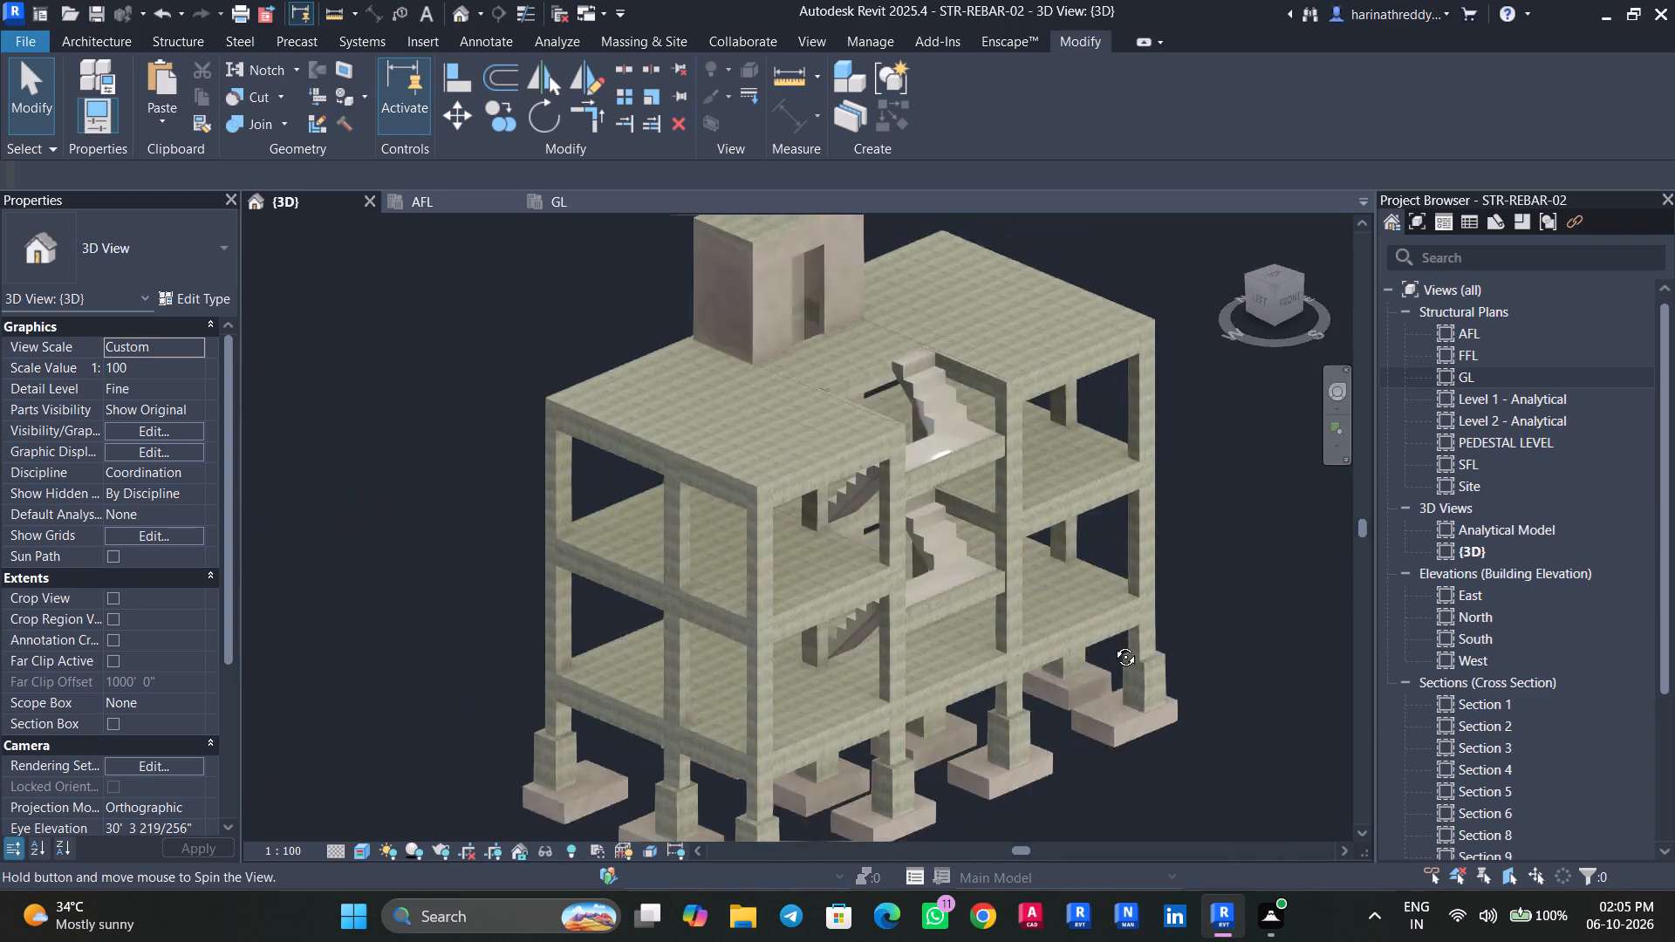
pyautogui.keyDown('shift'); pyautogui.moveTo(1112, 644); pyautogui.dragTo(1010, 549, button='middle'); pyautogui.keyUp('shift')
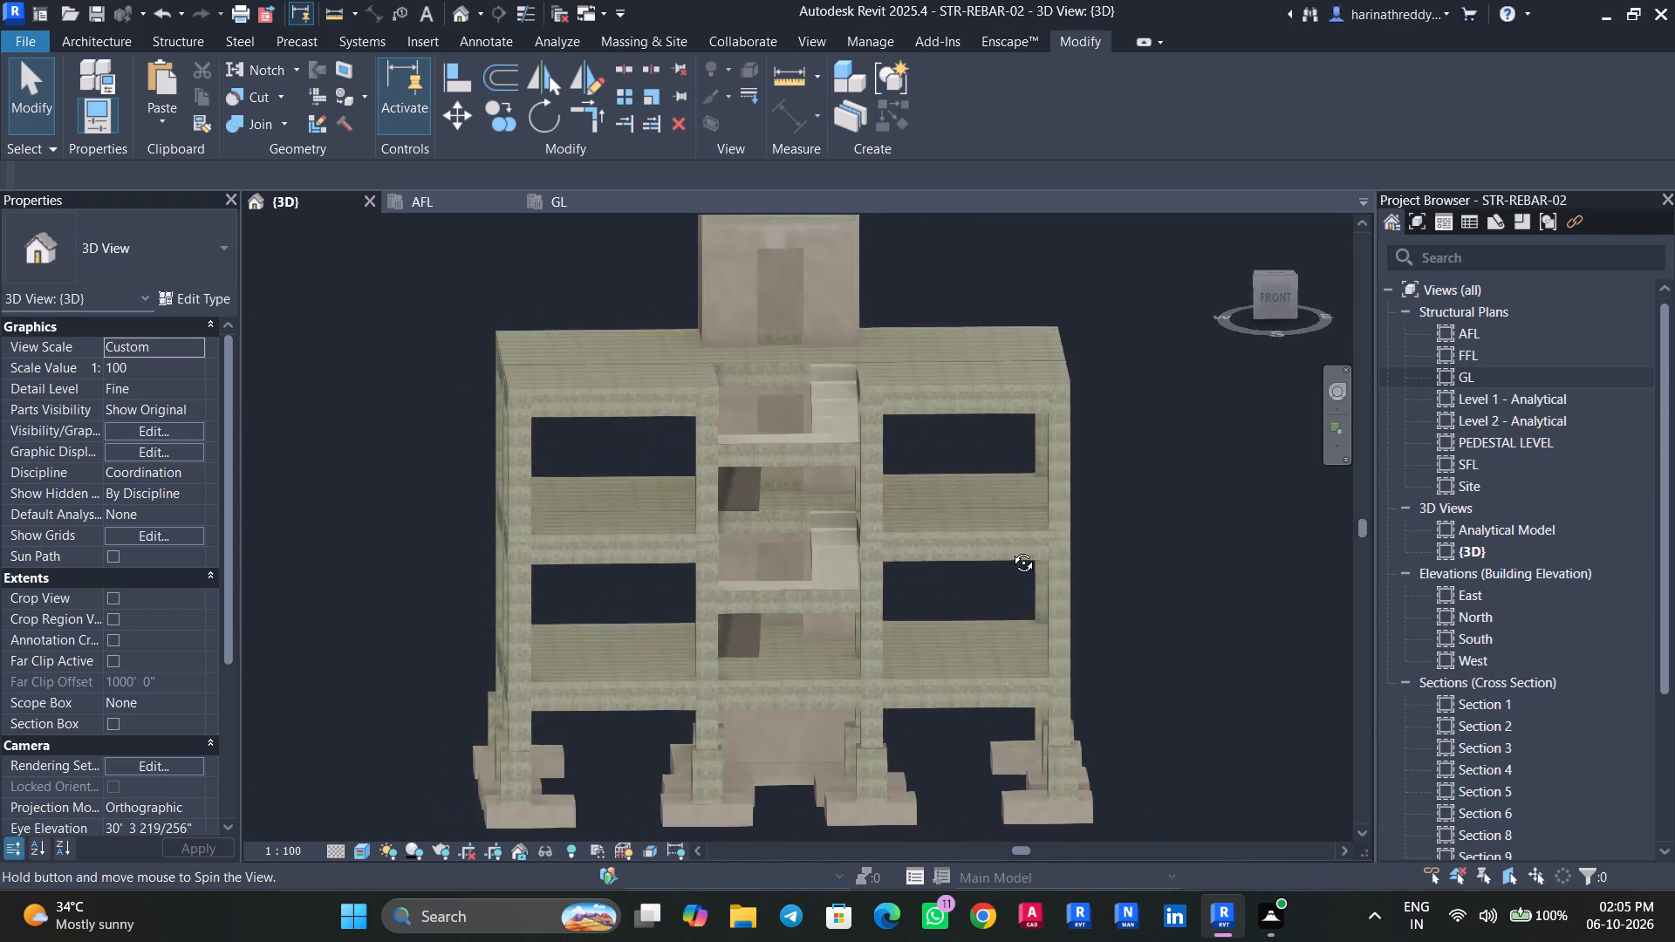
pyautogui.keyDown('shift'); pyautogui.moveTo(1010, 549); pyautogui.dragTo(1196, 556, button='middle'); pyautogui.keyUp('shift')
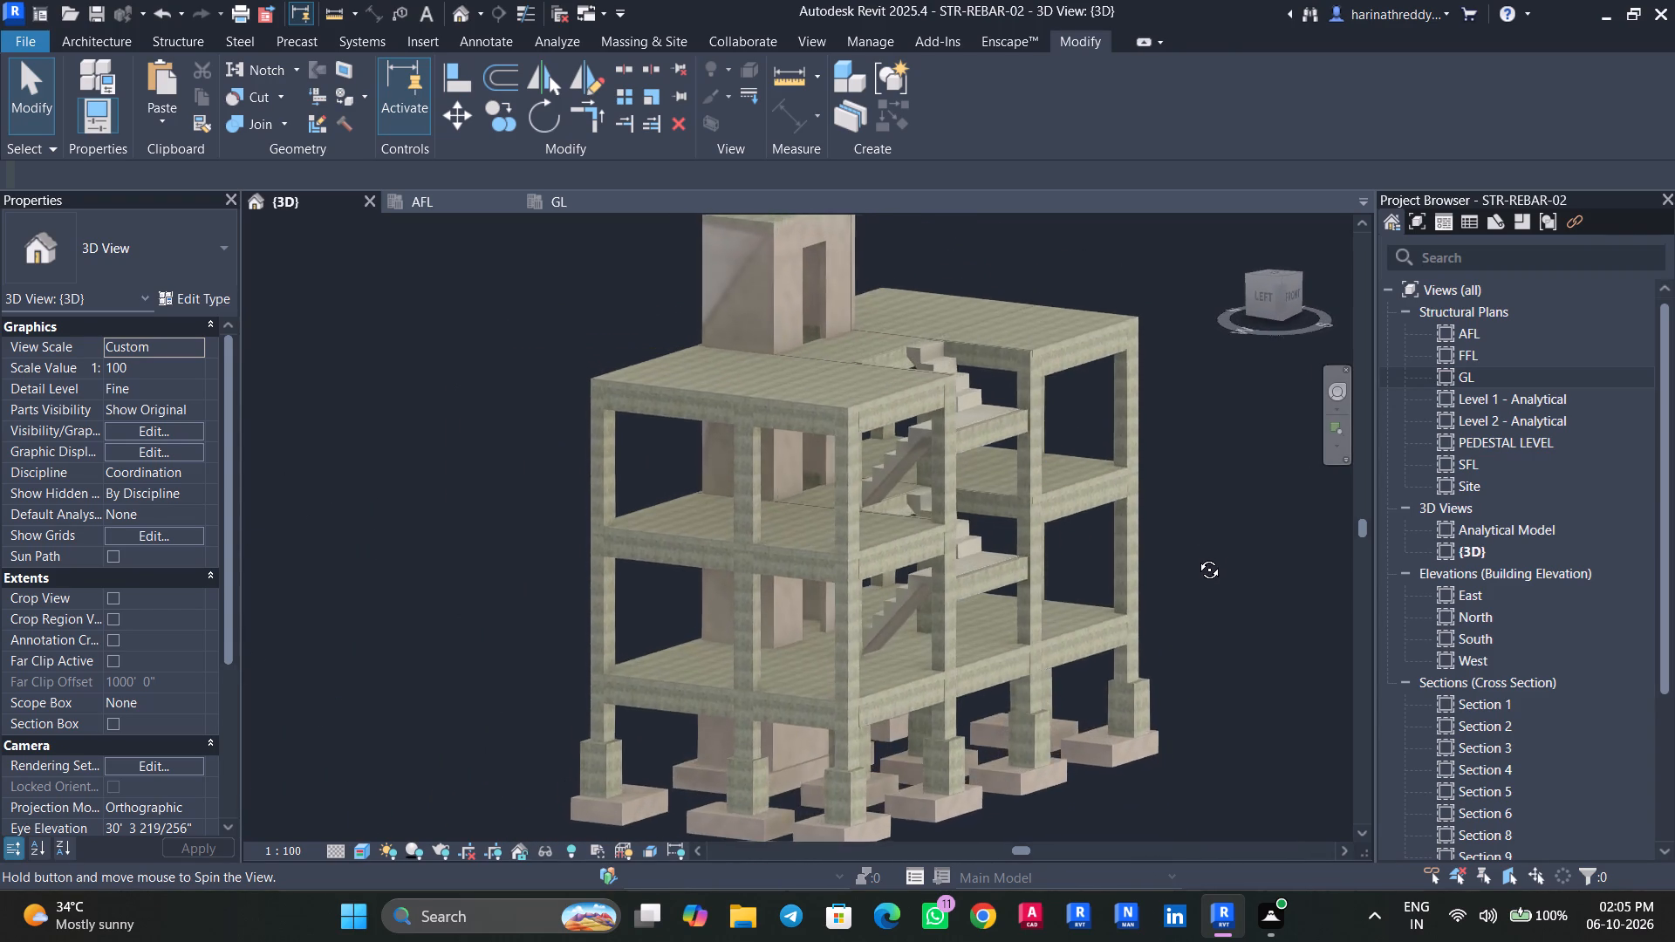
pyautogui.keyDown('shift'); pyautogui.moveTo(1196, 556); pyautogui.dragTo(954, 618, button='middle'); pyautogui.keyUp('shift')
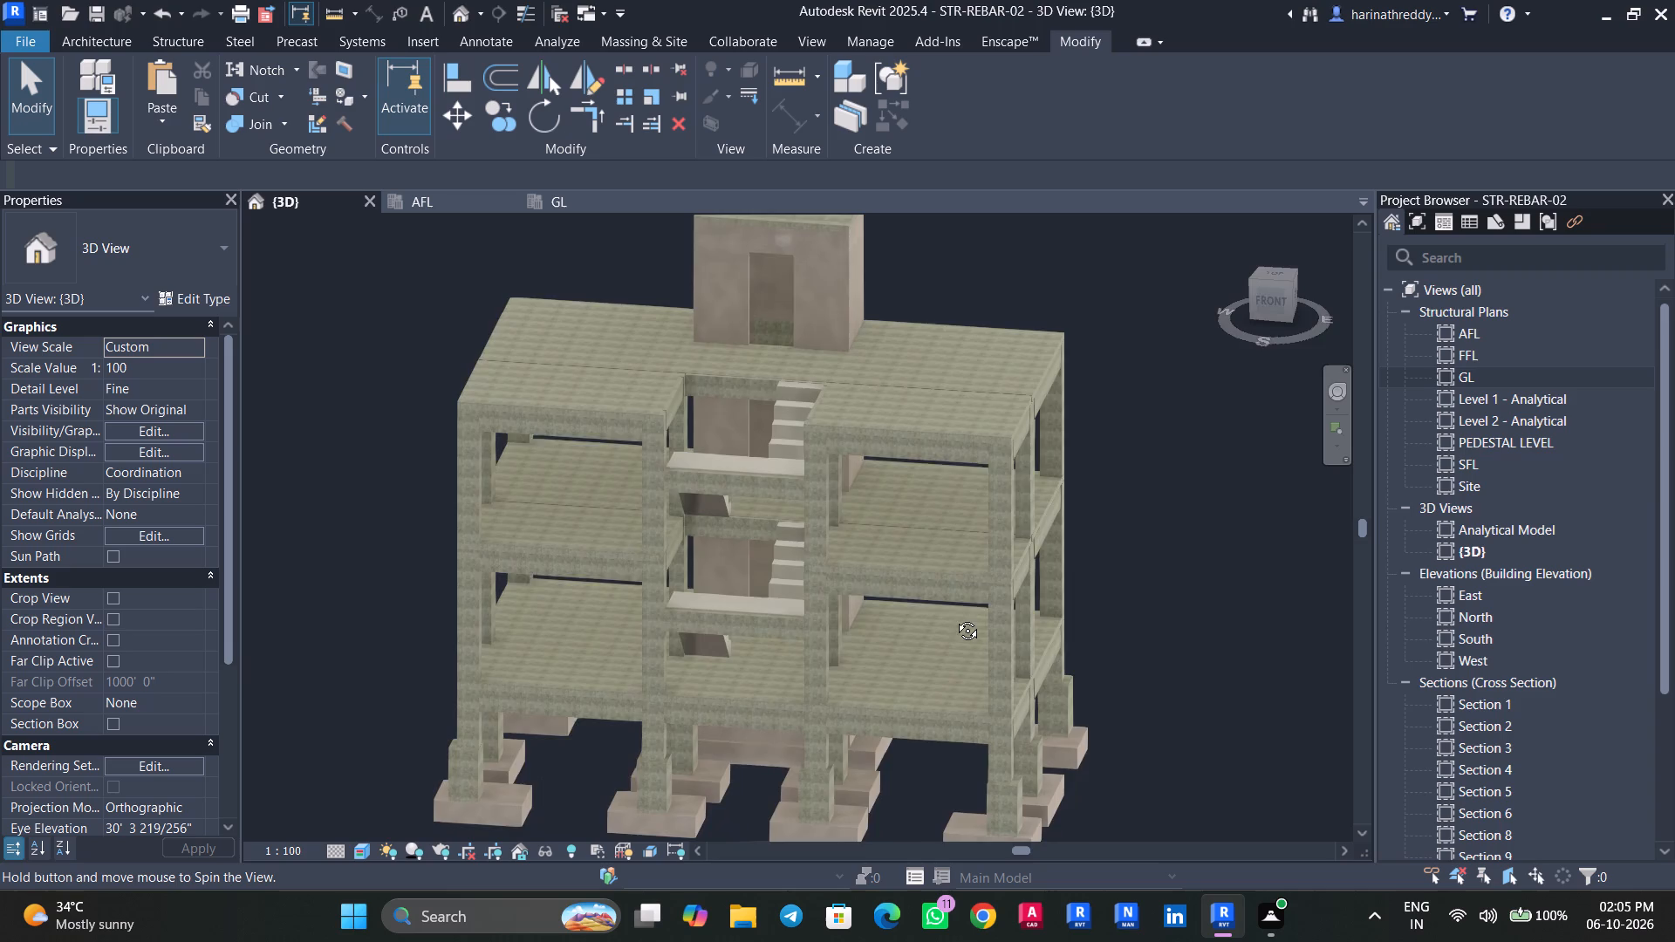
pyautogui.keyDown('shift'); pyautogui.moveTo(954, 618); pyautogui.dragTo(1056, 555, button='middle'); pyautogui.keyUp('shift')
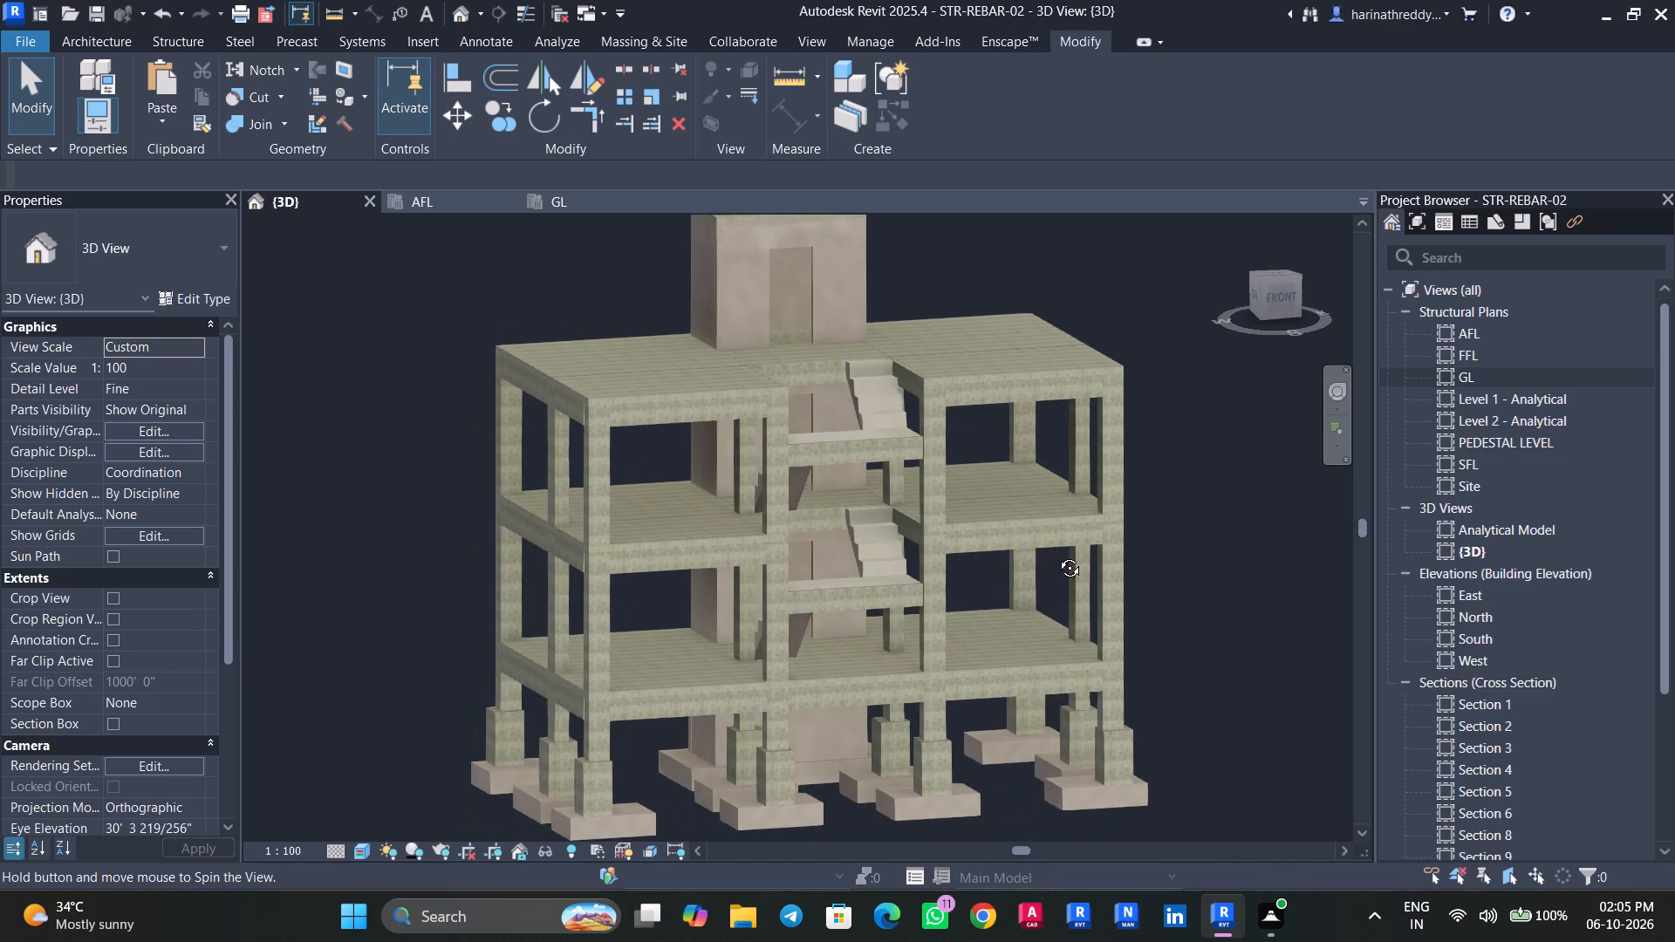
pyautogui.keyDown('shift'); pyautogui.moveTo(1056, 555); pyautogui.dragTo(989, 567, button='middle'); pyautogui.keyUp('shift')
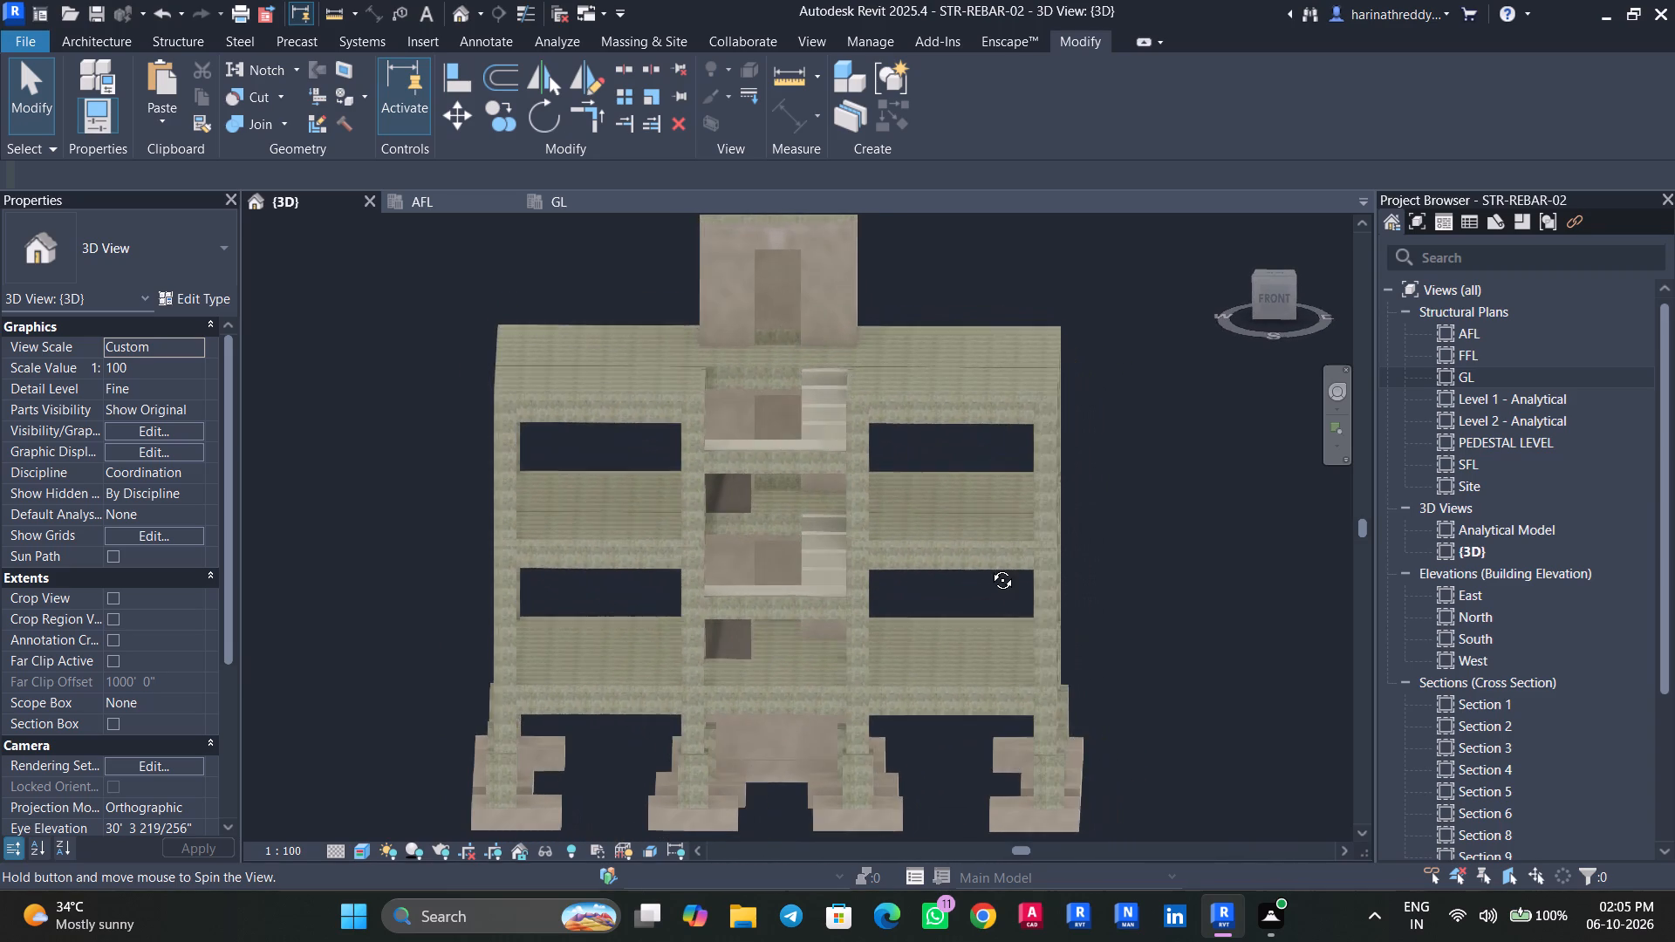
pyautogui.keyDown('shift'); pyautogui.moveTo(989, 567); pyautogui.dragTo(1073, 499, button='middle'); pyautogui.keyUp('shift')
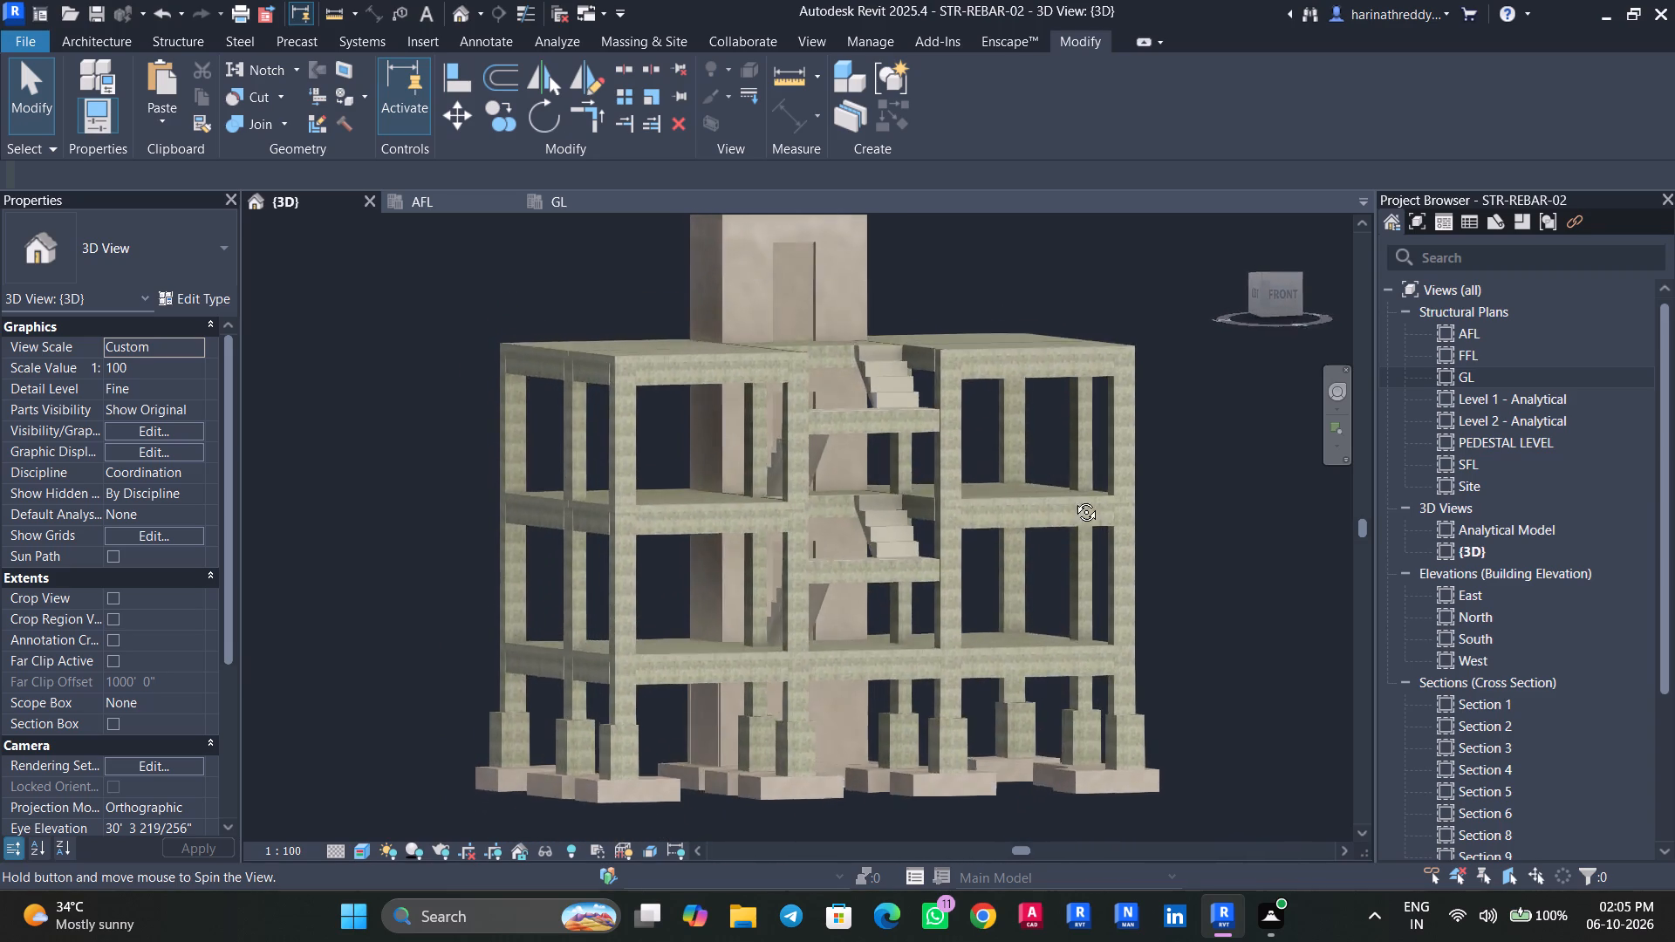
pyautogui.keyDown('shift'); pyautogui.moveTo(1073, 499); pyautogui.dragTo(1059, 640, button='middle'); pyautogui.keyUp('shift')
pyautogui.moveTo(1164, 591); pyautogui.dragTo(1161, 664, button='middle')
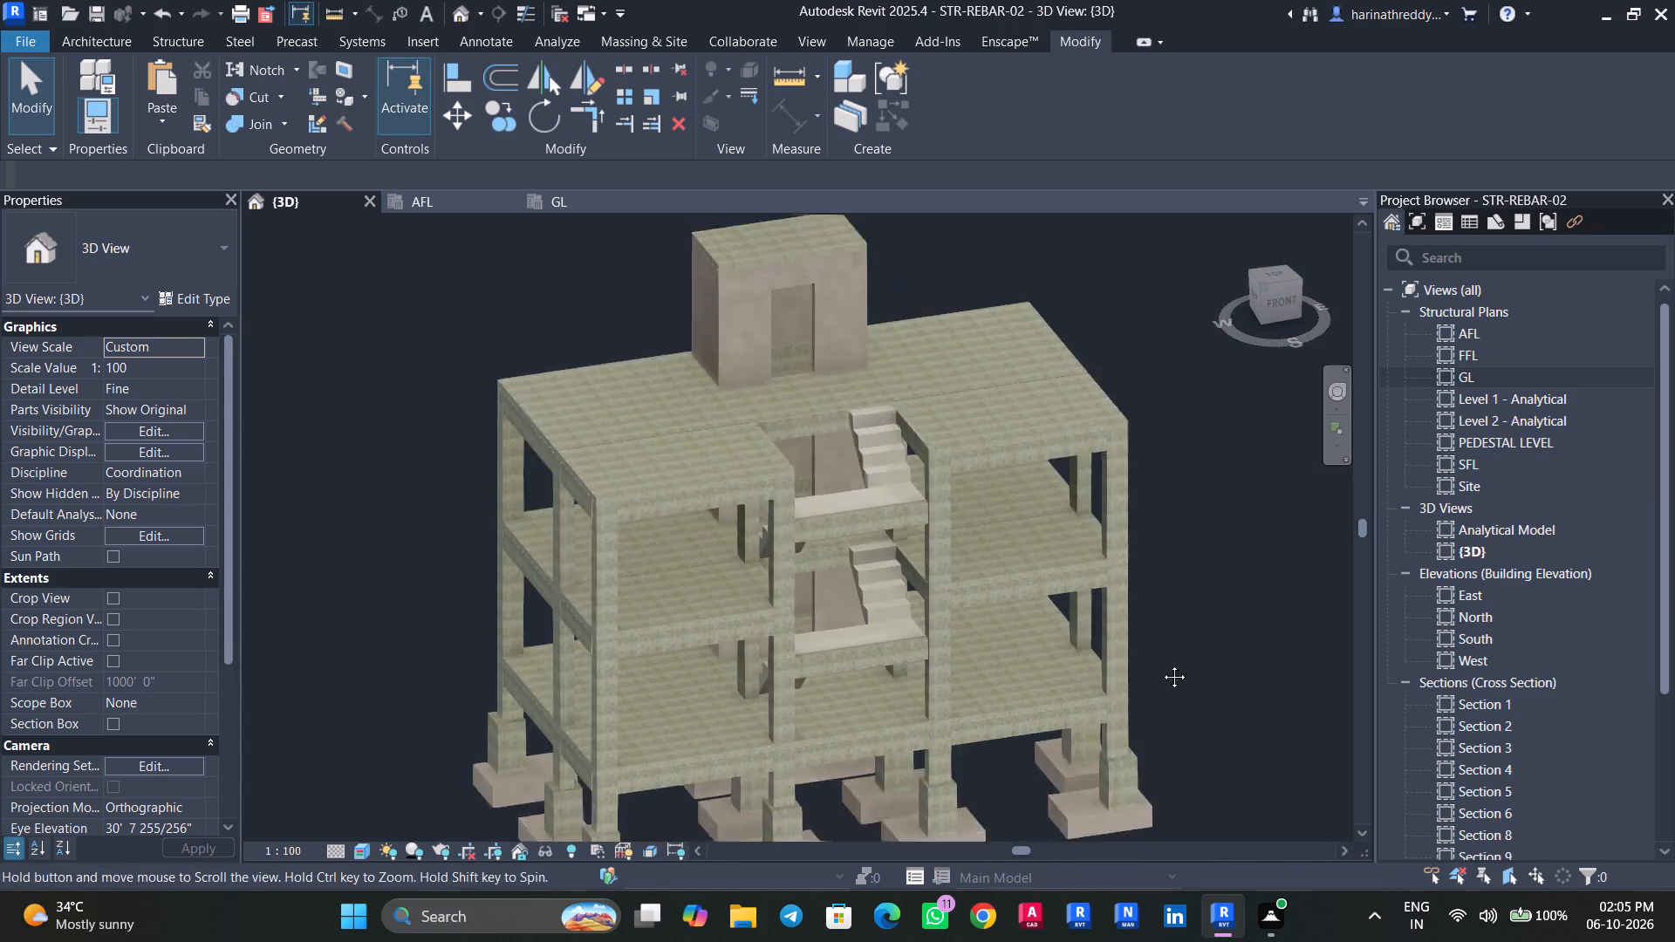
pyautogui.moveTo(1161, 664); pyautogui.dragTo(1131, 779, button='middle')
# Start an area reinforcement on the enclosure's top slab in the top view, with the visual style set to Hidden Line.
pyautogui.scroll(2, 794, 499)
pyautogui.click(756, 370)
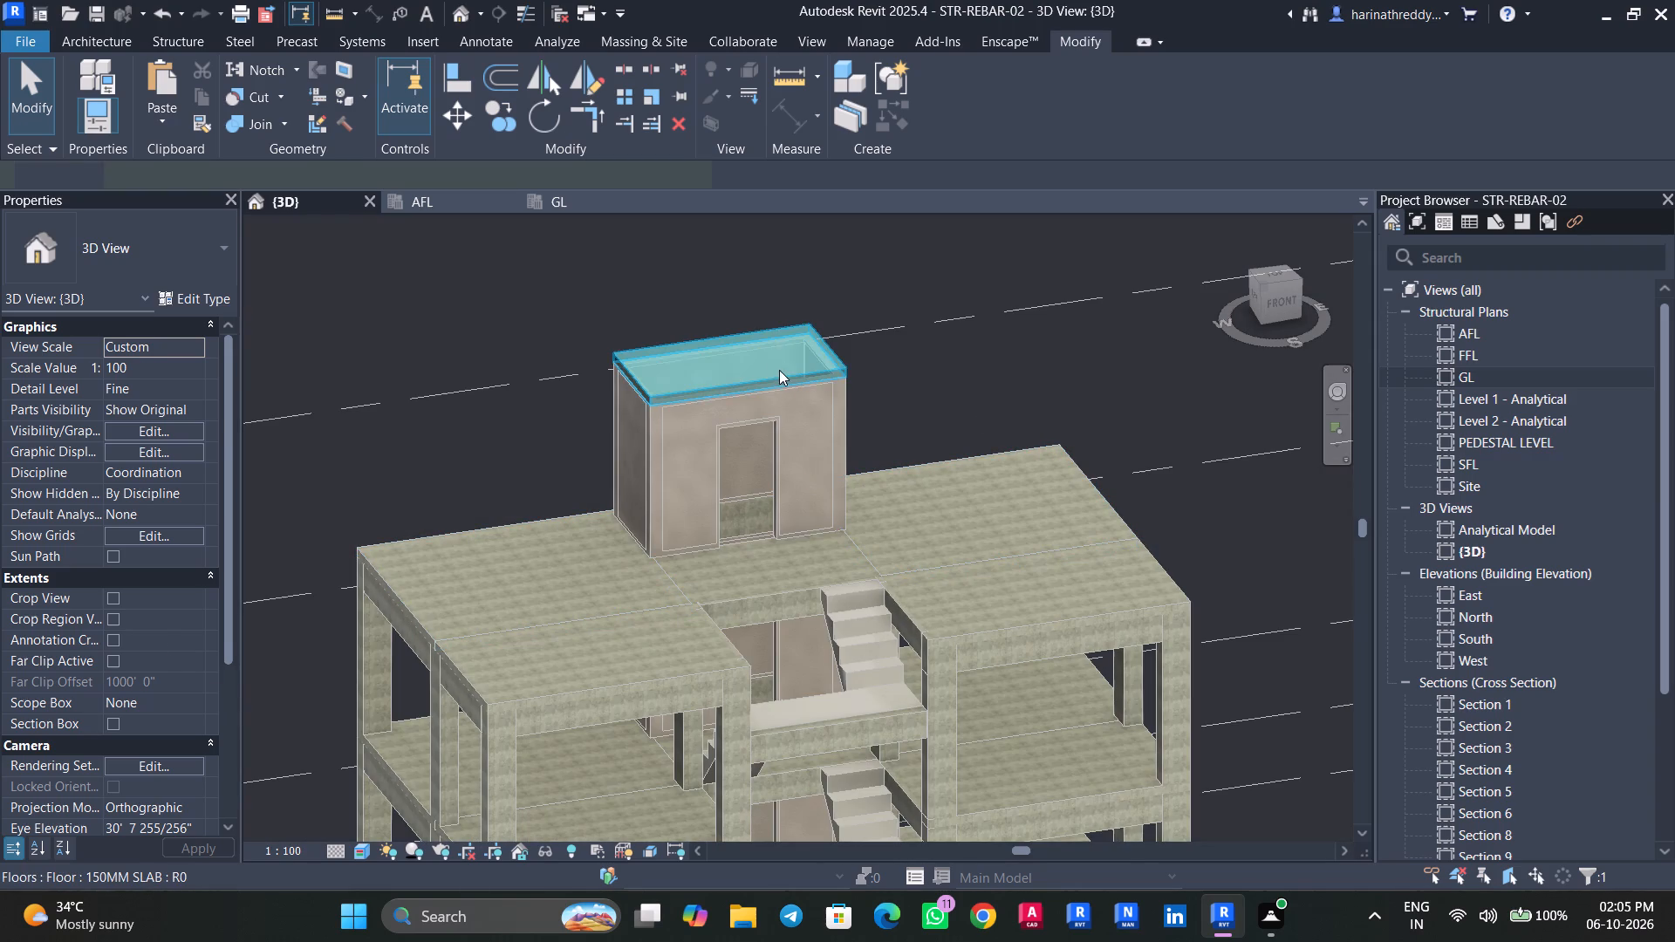
pyautogui.scroll(4, 762, 360)
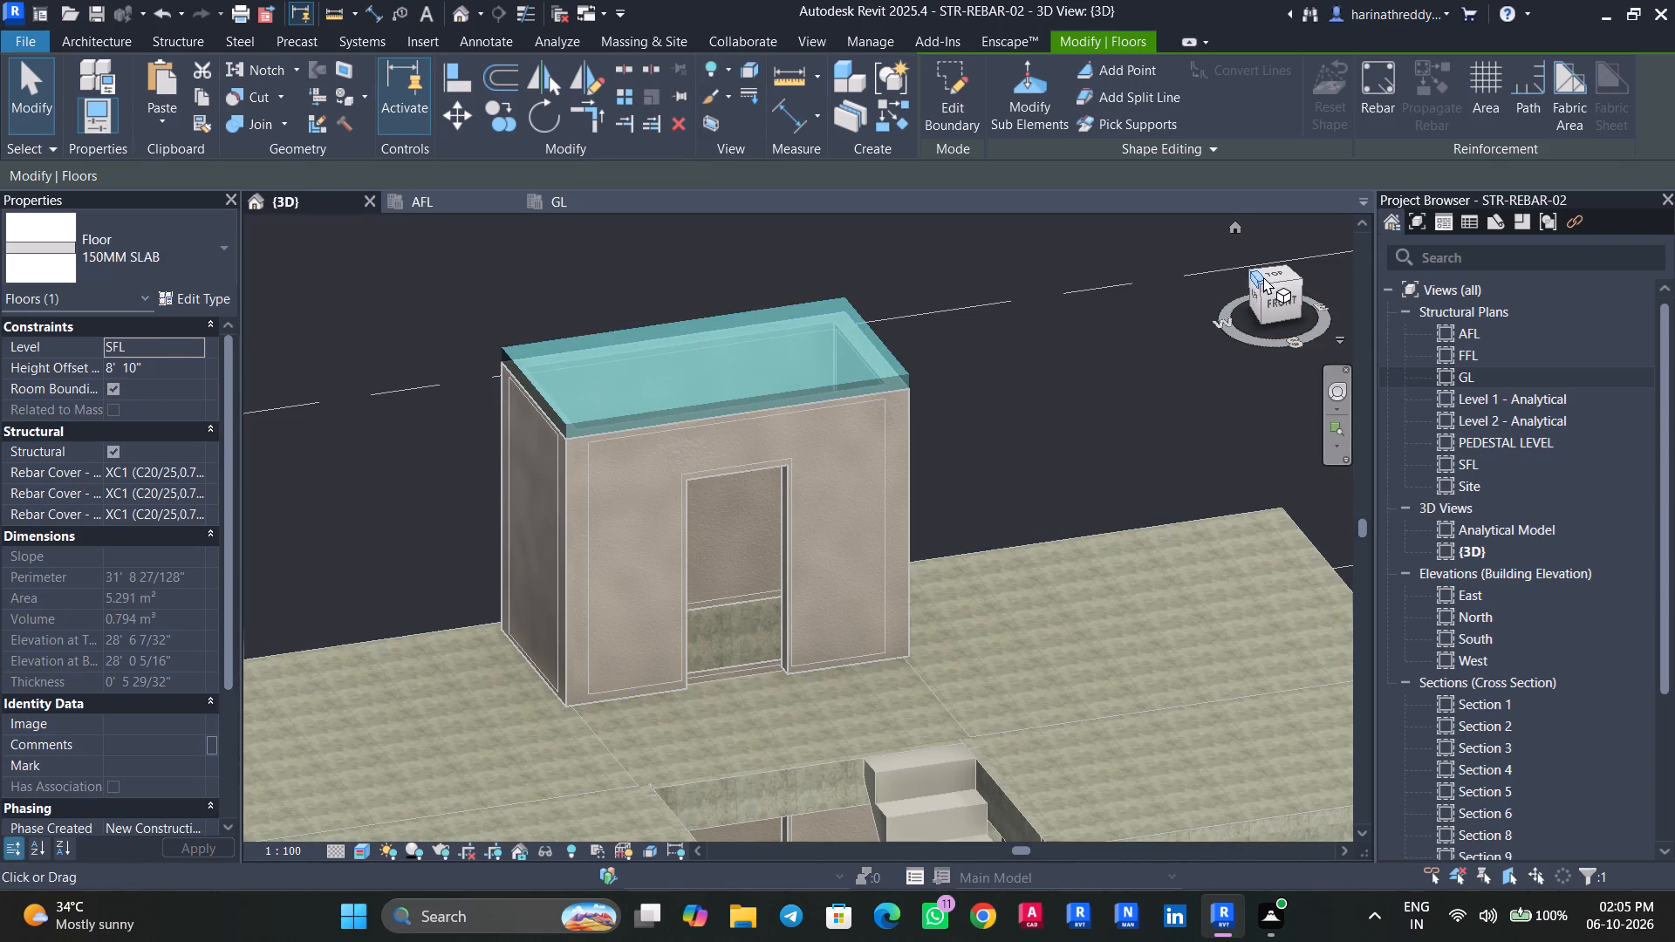
pyautogui.click(1279, 276)
pyautogui.click(1484, 83)
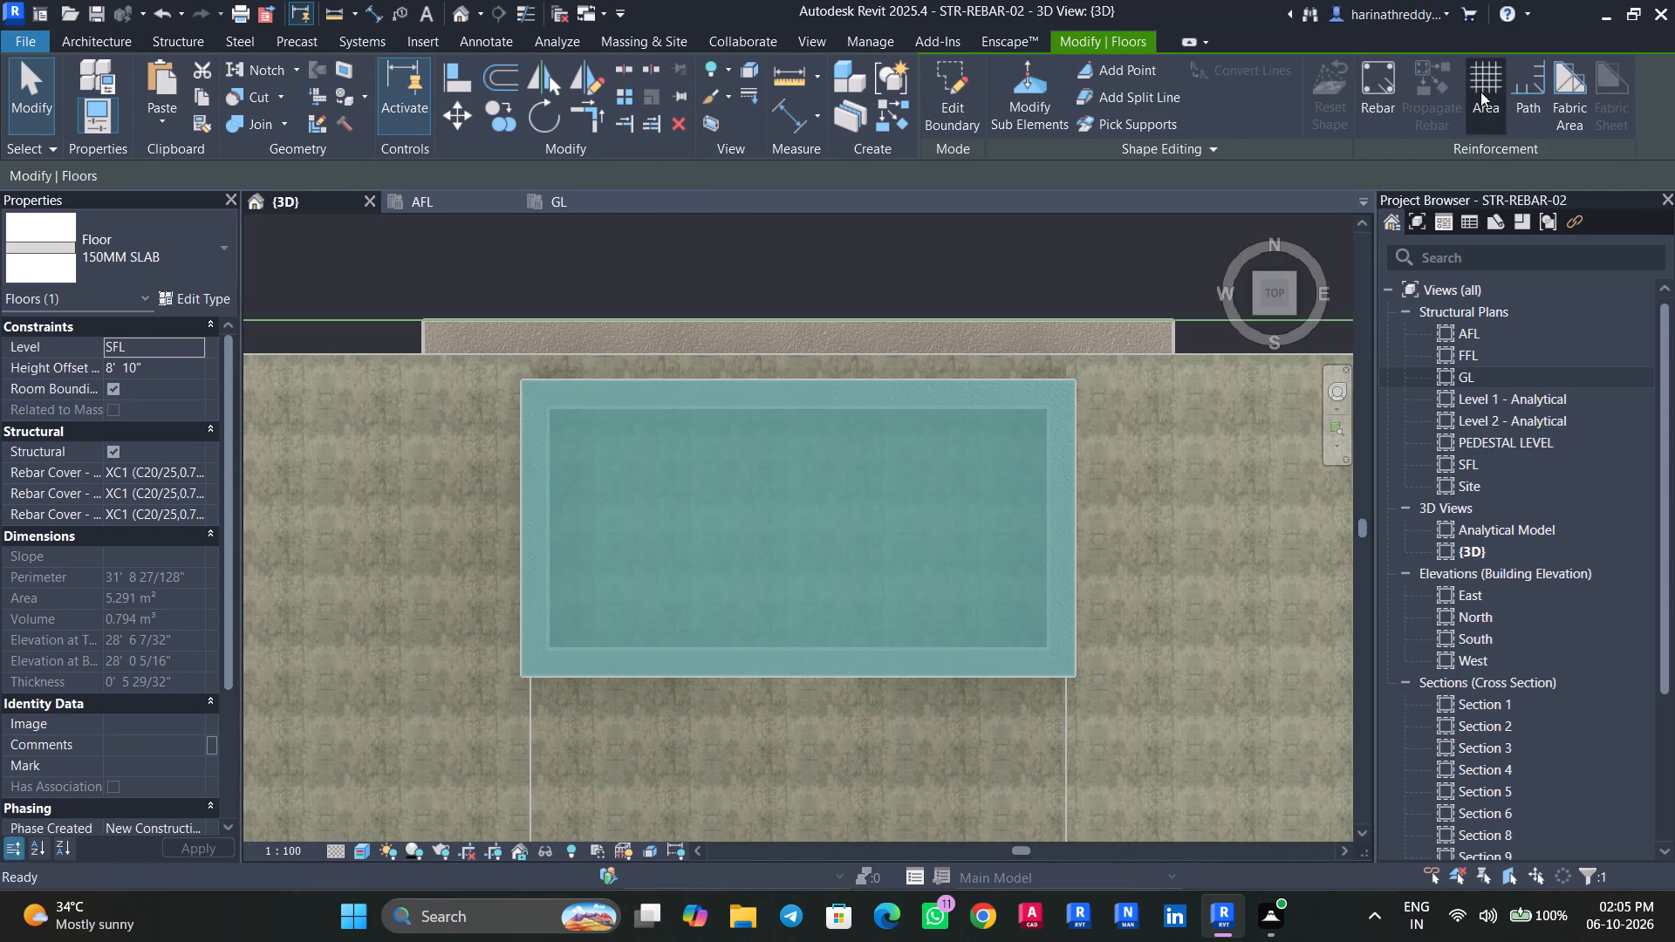
pyautogui.click(363, 852)
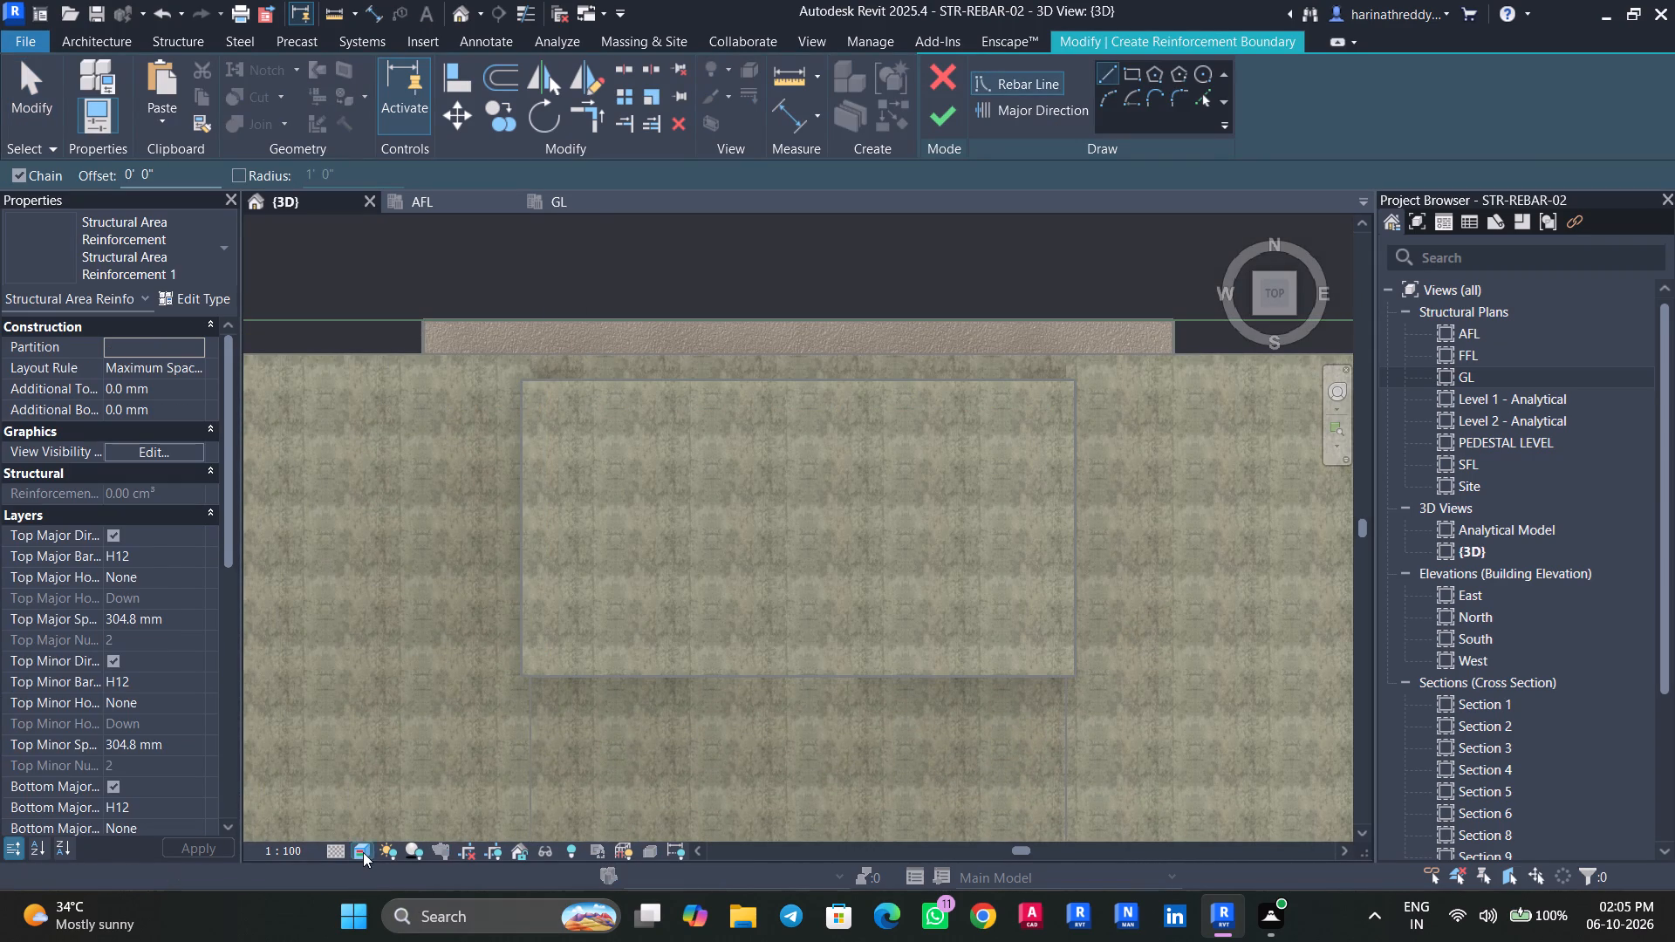
pyautogui.click(393, 735)
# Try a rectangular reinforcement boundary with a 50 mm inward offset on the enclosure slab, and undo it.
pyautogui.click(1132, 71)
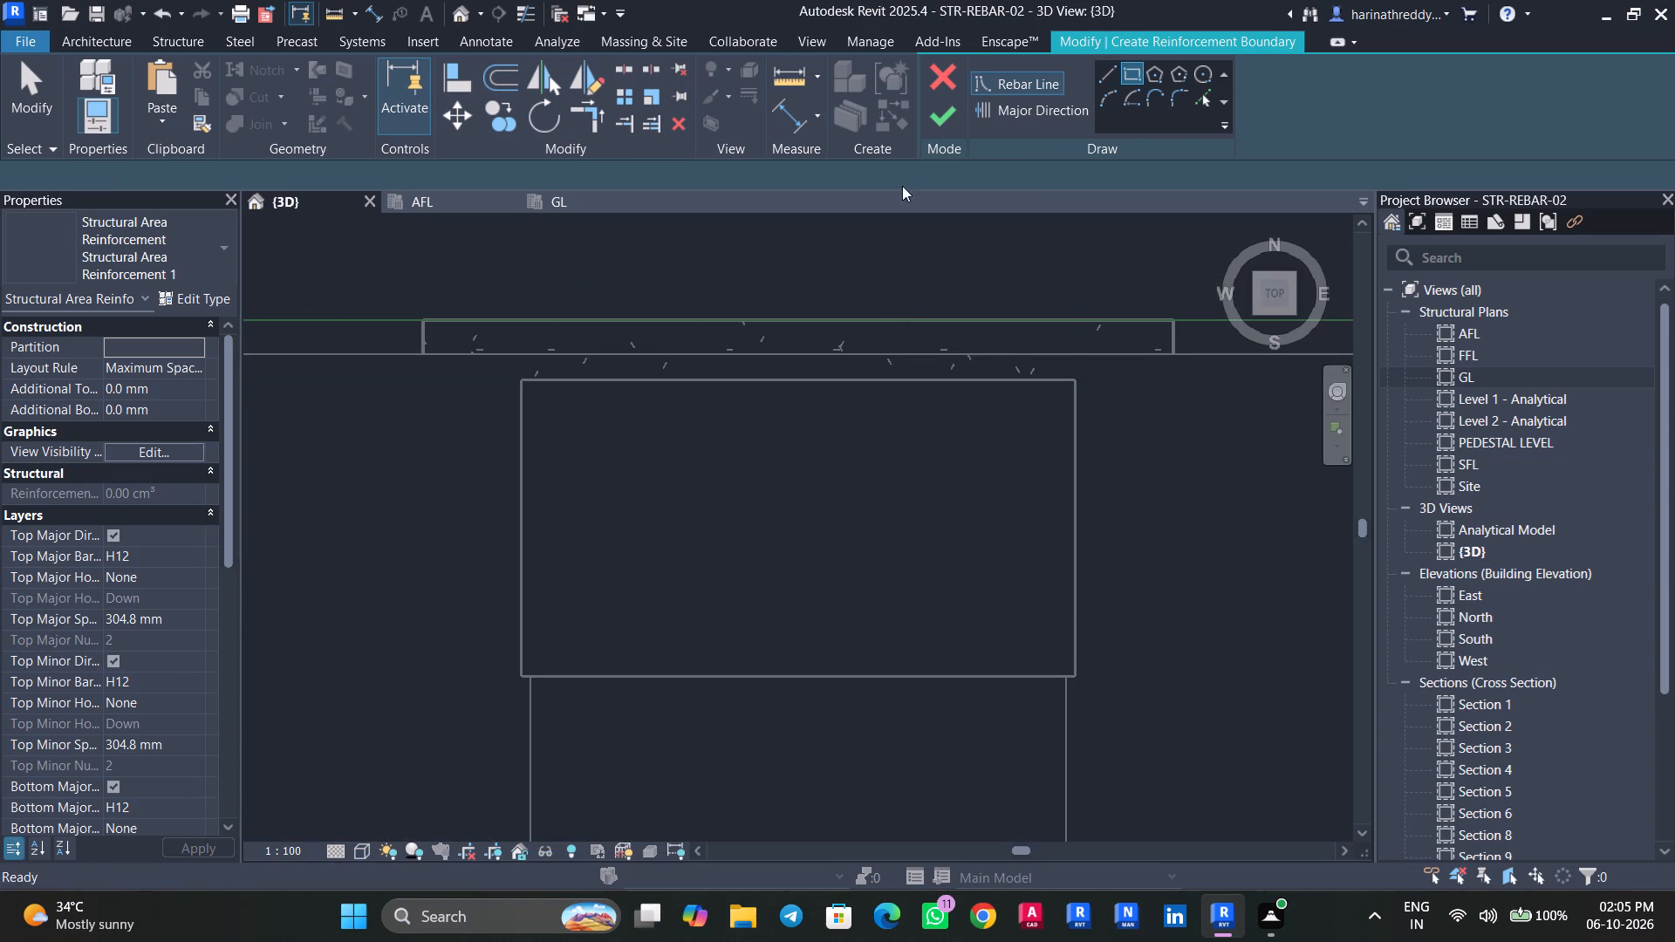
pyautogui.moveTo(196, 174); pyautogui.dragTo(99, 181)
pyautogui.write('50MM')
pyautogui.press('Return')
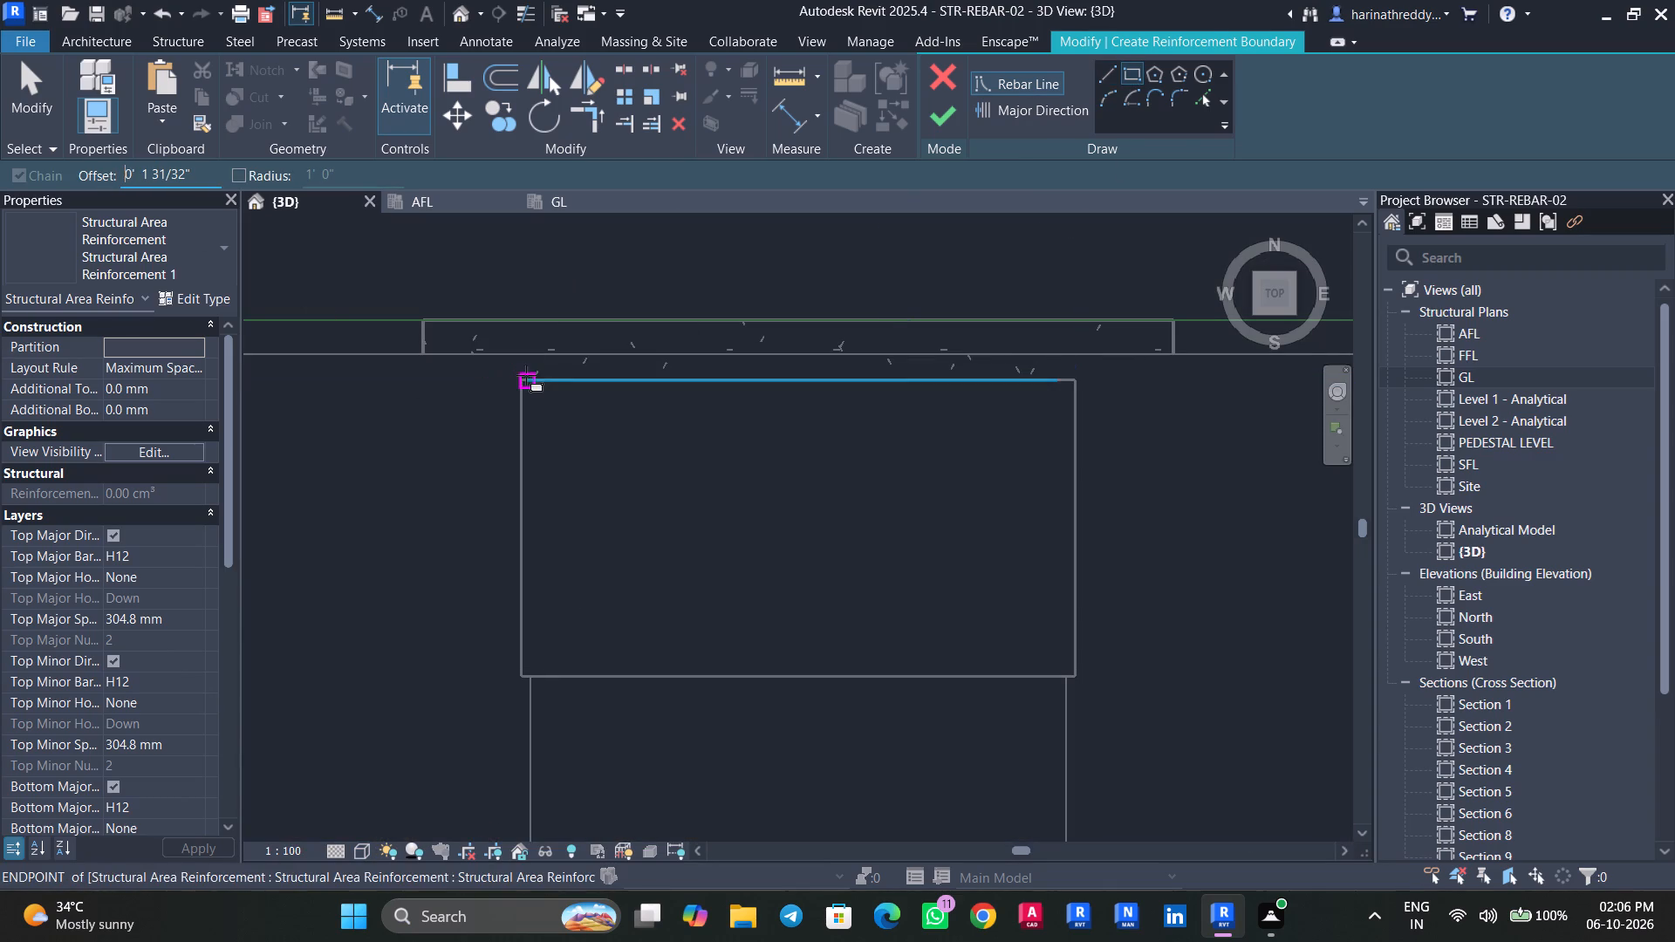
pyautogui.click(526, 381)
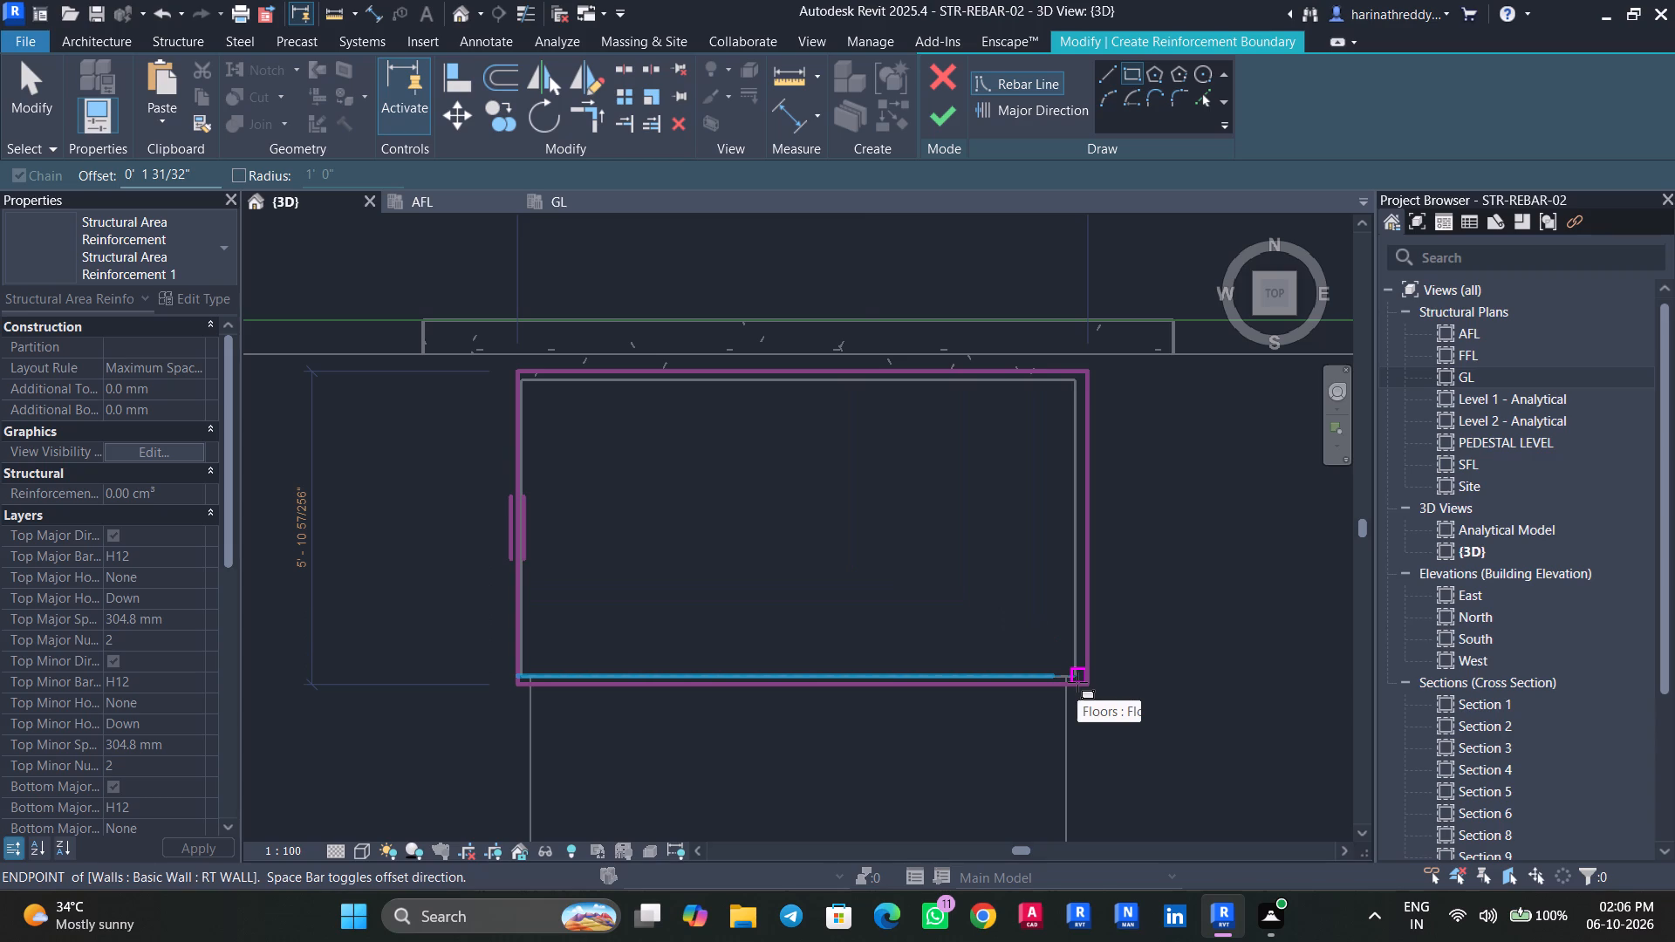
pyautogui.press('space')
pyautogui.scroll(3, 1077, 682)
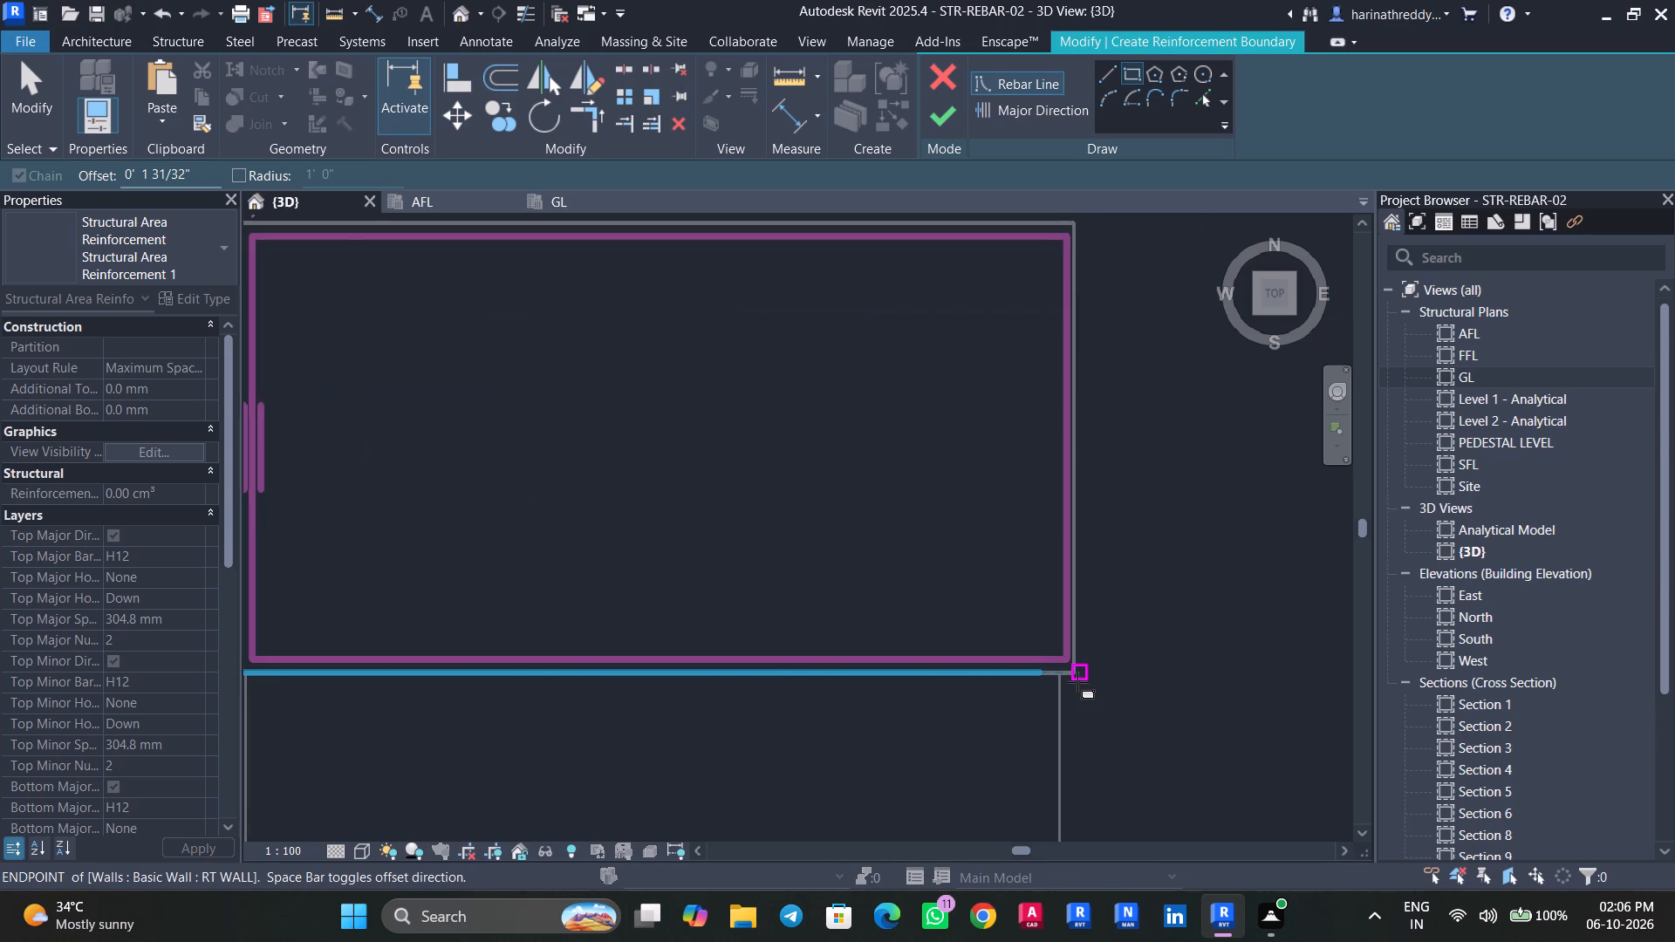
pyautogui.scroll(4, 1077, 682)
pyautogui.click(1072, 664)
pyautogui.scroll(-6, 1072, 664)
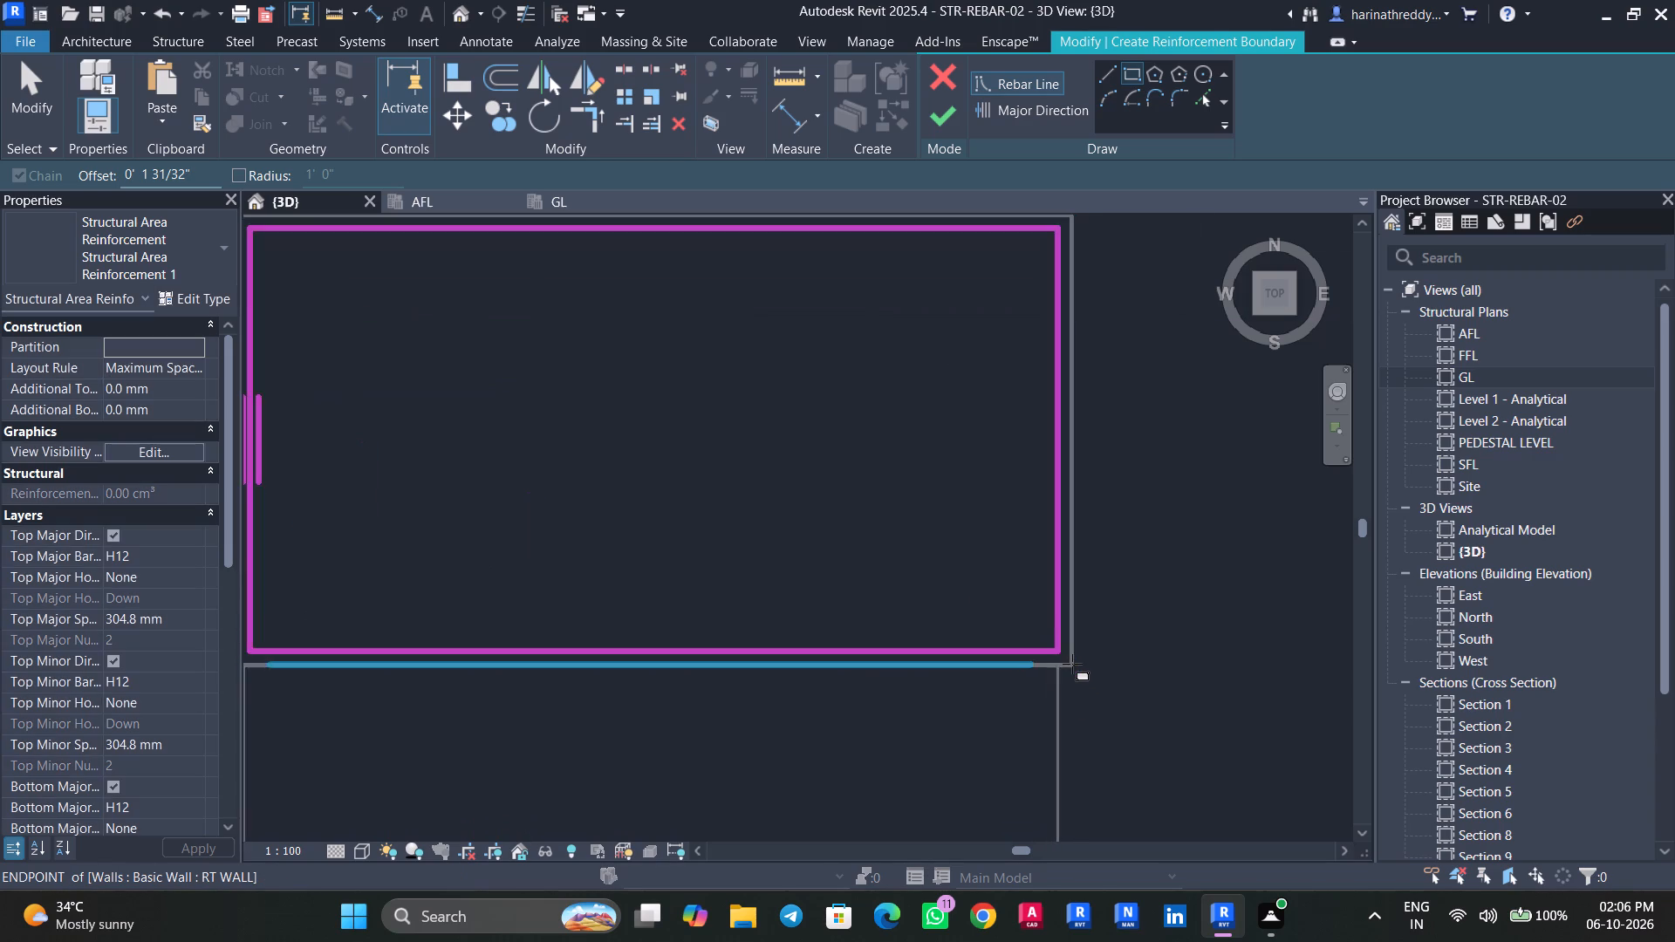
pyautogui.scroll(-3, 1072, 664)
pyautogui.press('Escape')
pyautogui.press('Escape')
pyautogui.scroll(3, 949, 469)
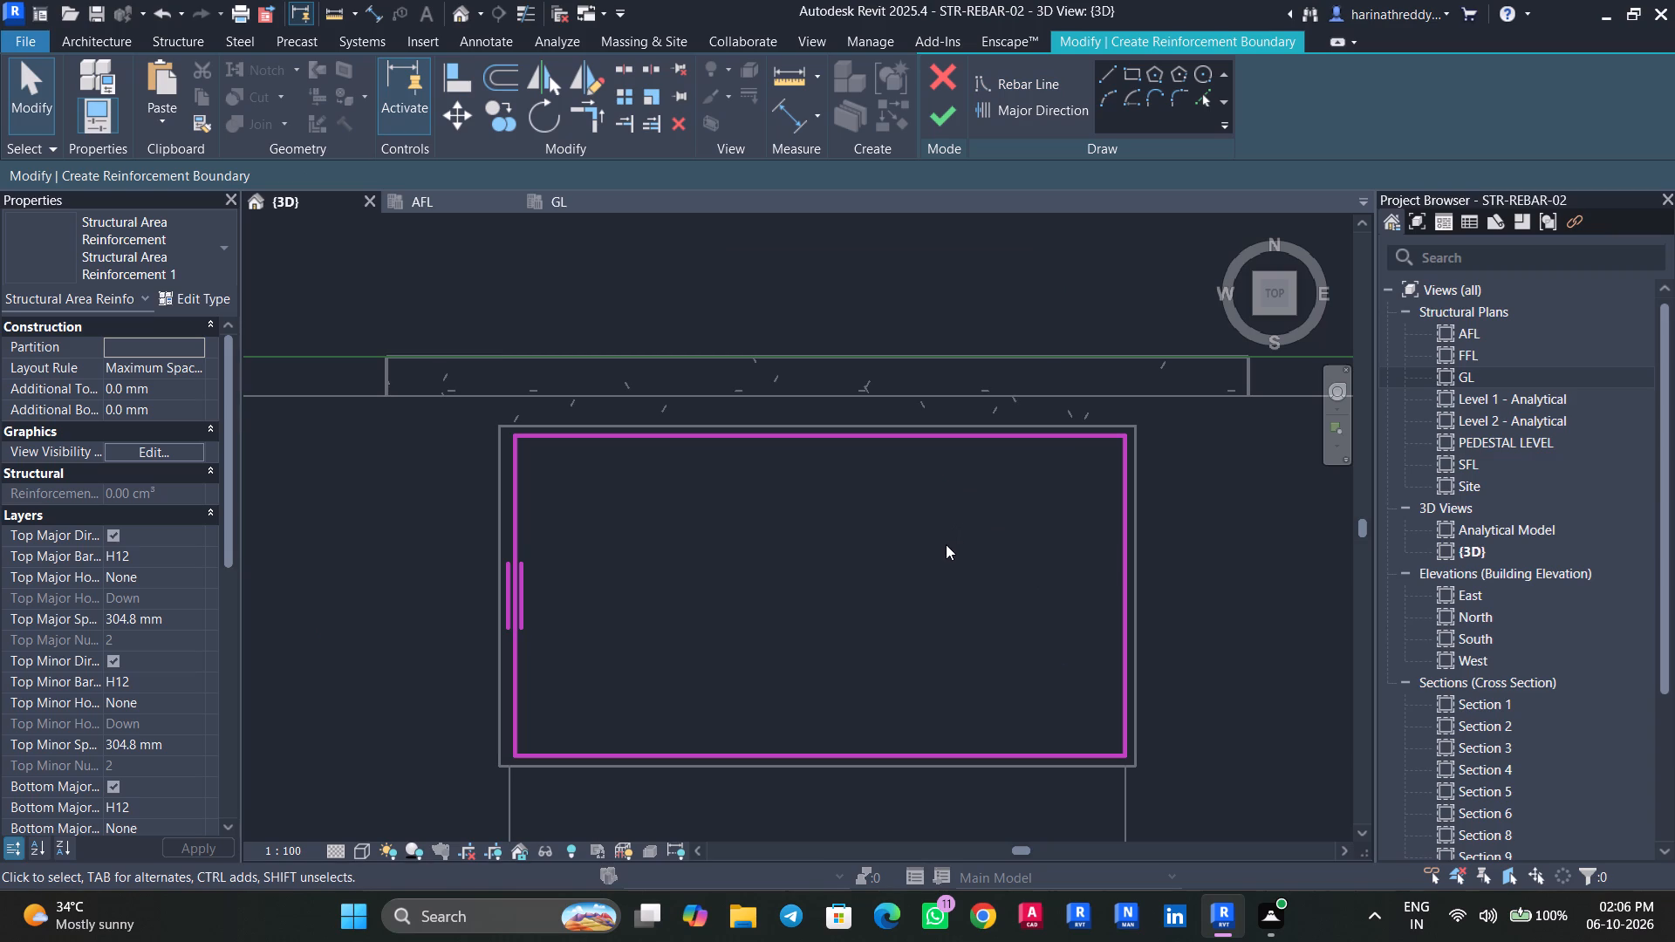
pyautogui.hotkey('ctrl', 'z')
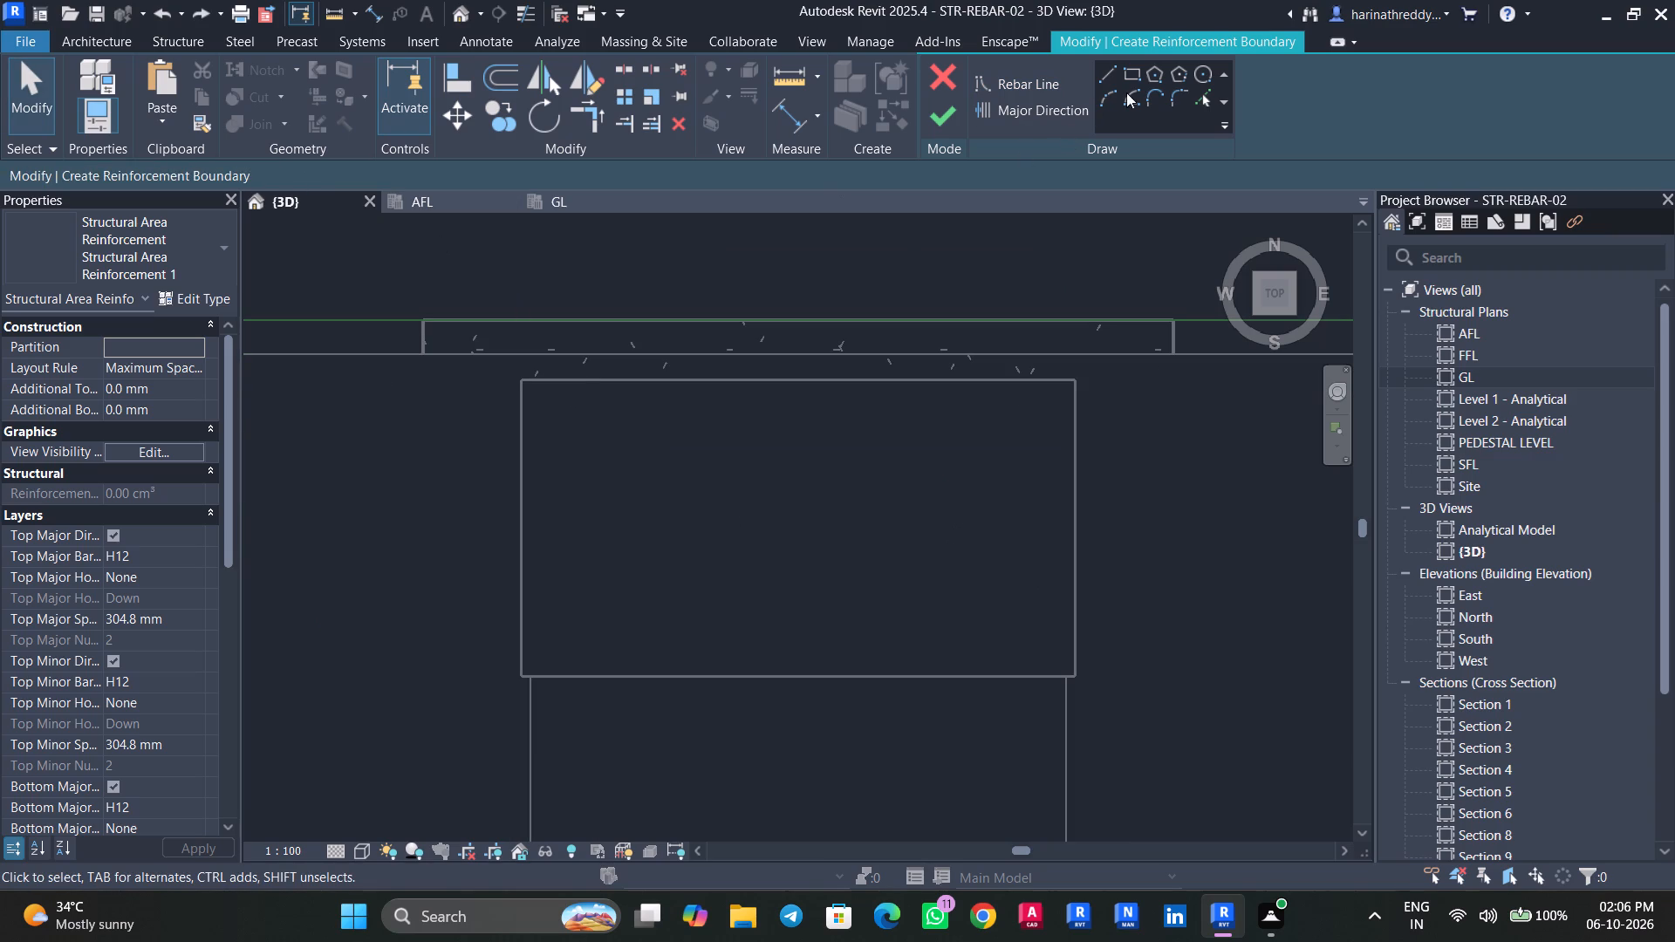
# Sketch a rectangular reinforcement boundary offset 50 mm inside the enclosure slab's edges and finish the area reinforcement.
pyautogui.click(1137, 72)
pyautogui.moveTo(183, 176); pyautogui.dragTo(44, 179)
pyautogui.write('50MM')
pyautogui.press('Return')
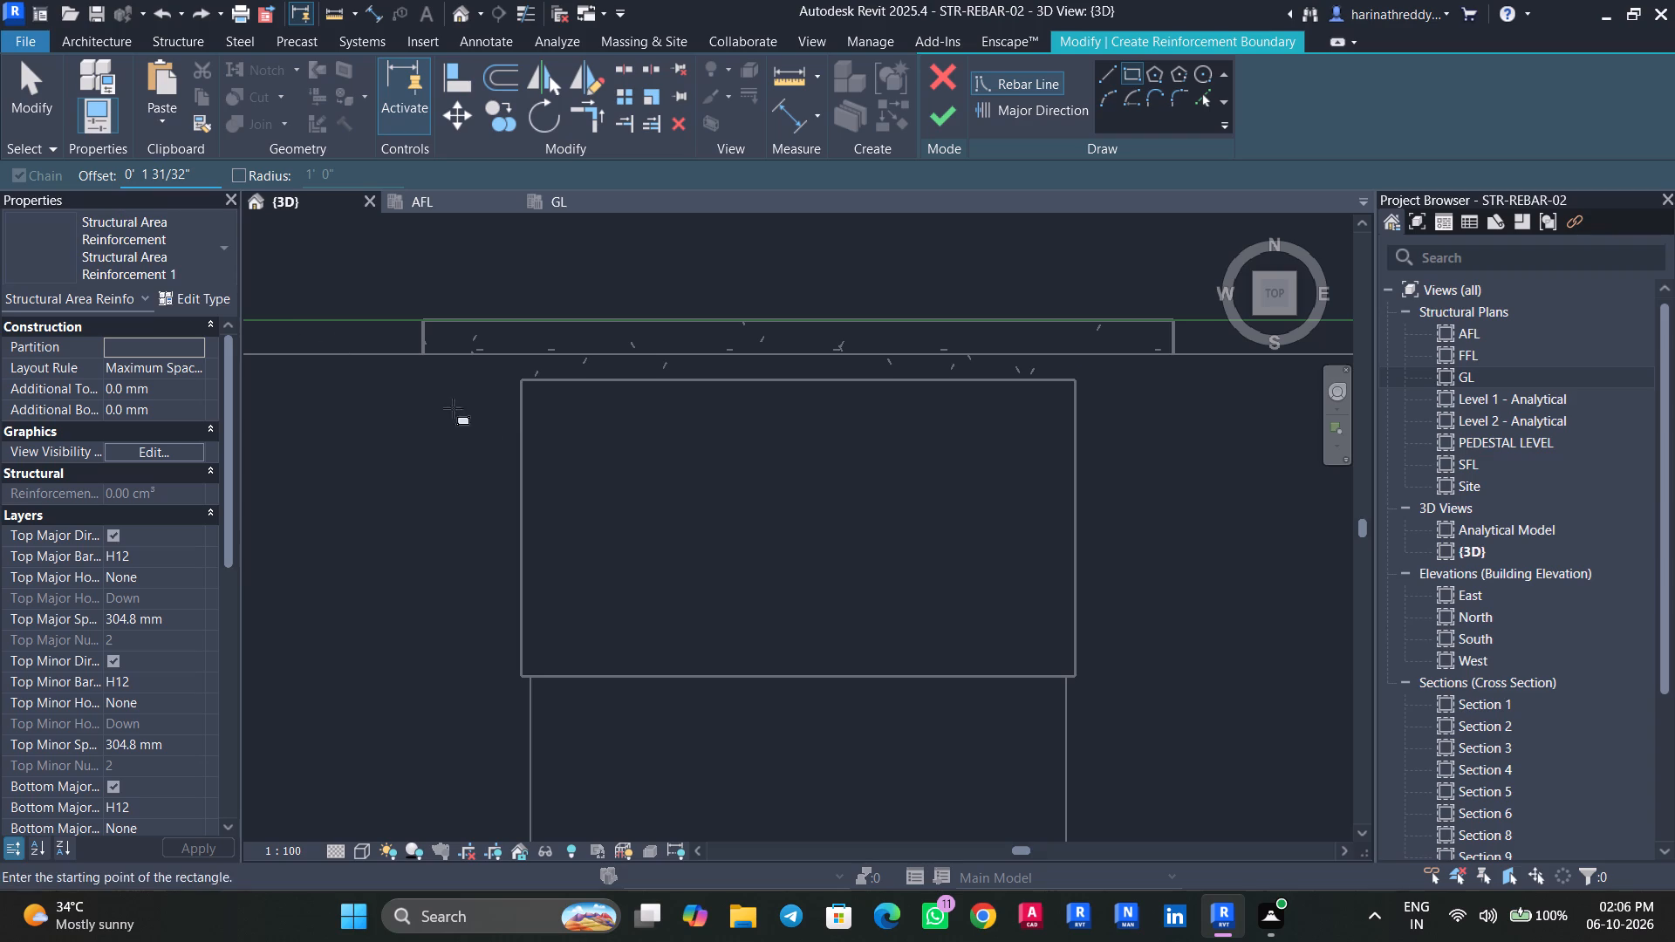
pyautogui.scroll(8, 521, 384)
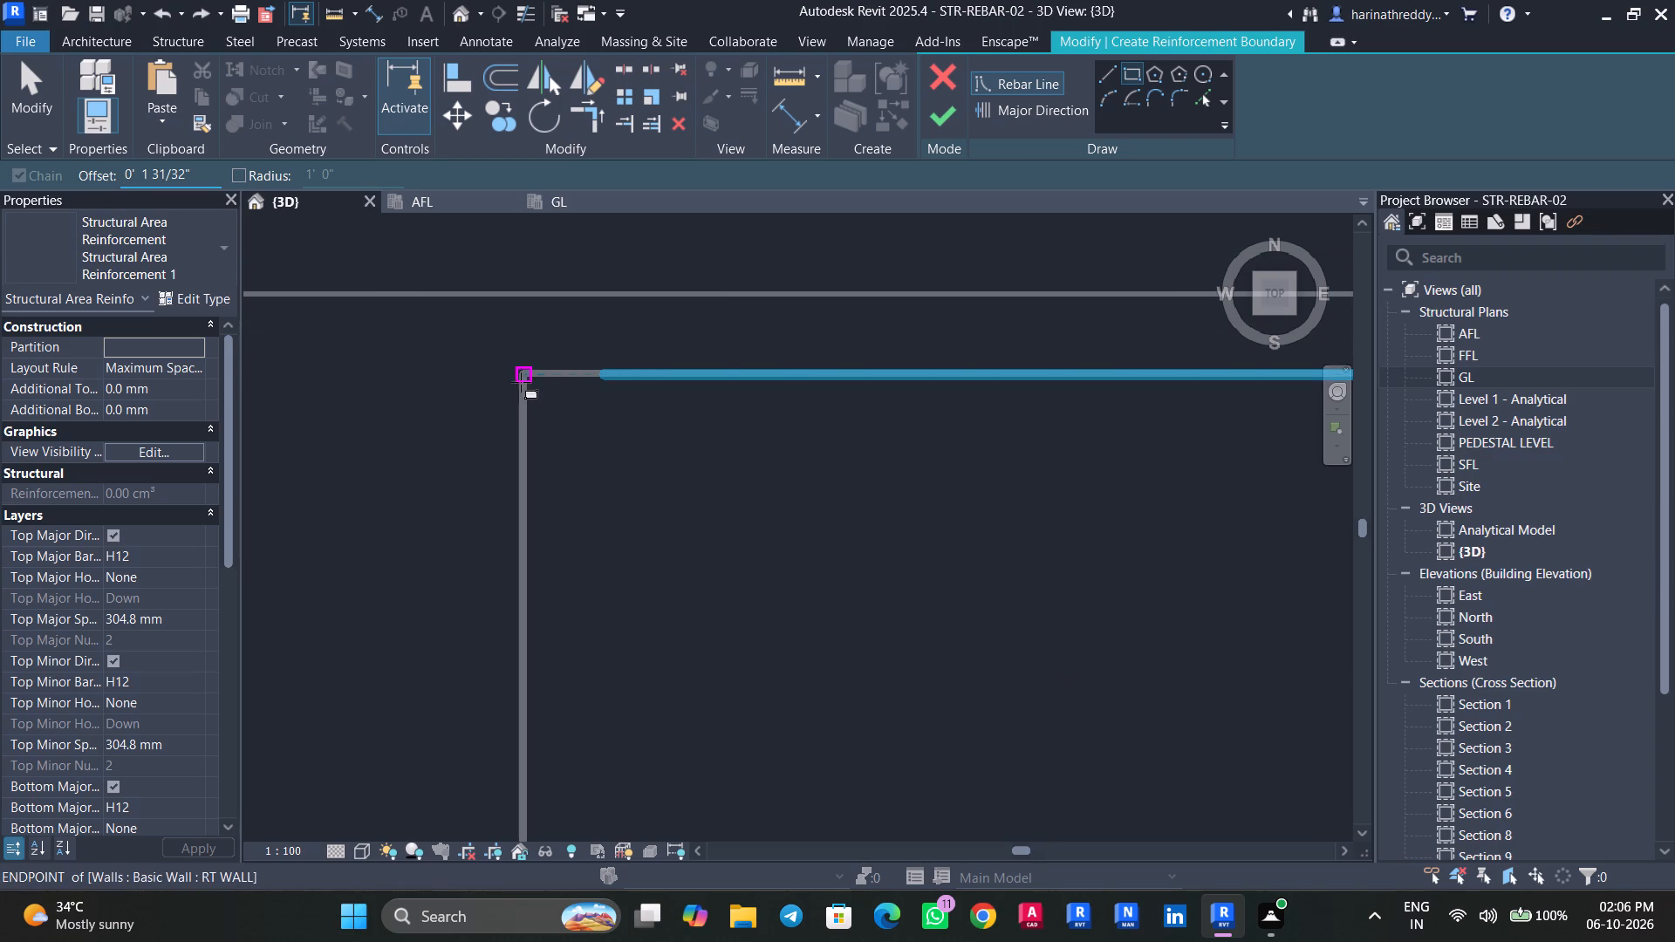
pyautogui.click(527, 375)
pyautogui.scroll(-11, 708, 570)
pyautogui.moveTo(733, 588); pyautogui.dragTo(618, 466, button='middle')
pyautogui.scroll(1, 618, 467)
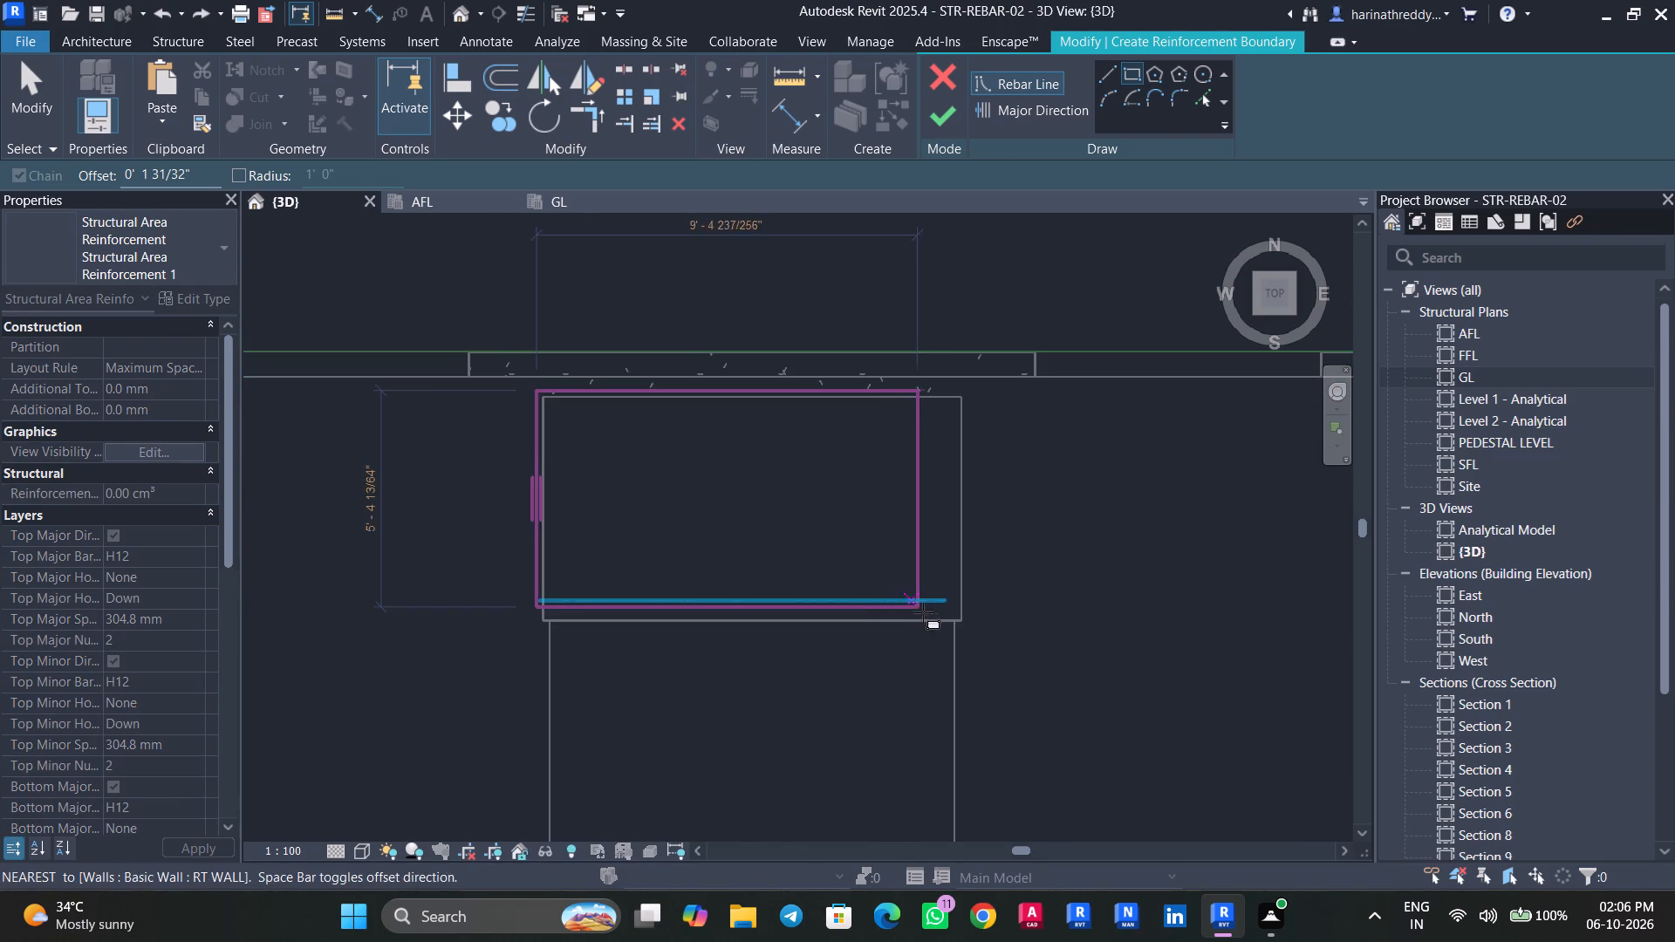
pyautogui.press('space')
pyautogui.scroll(4, 961, 620)
pyautogui.click(961, 620)
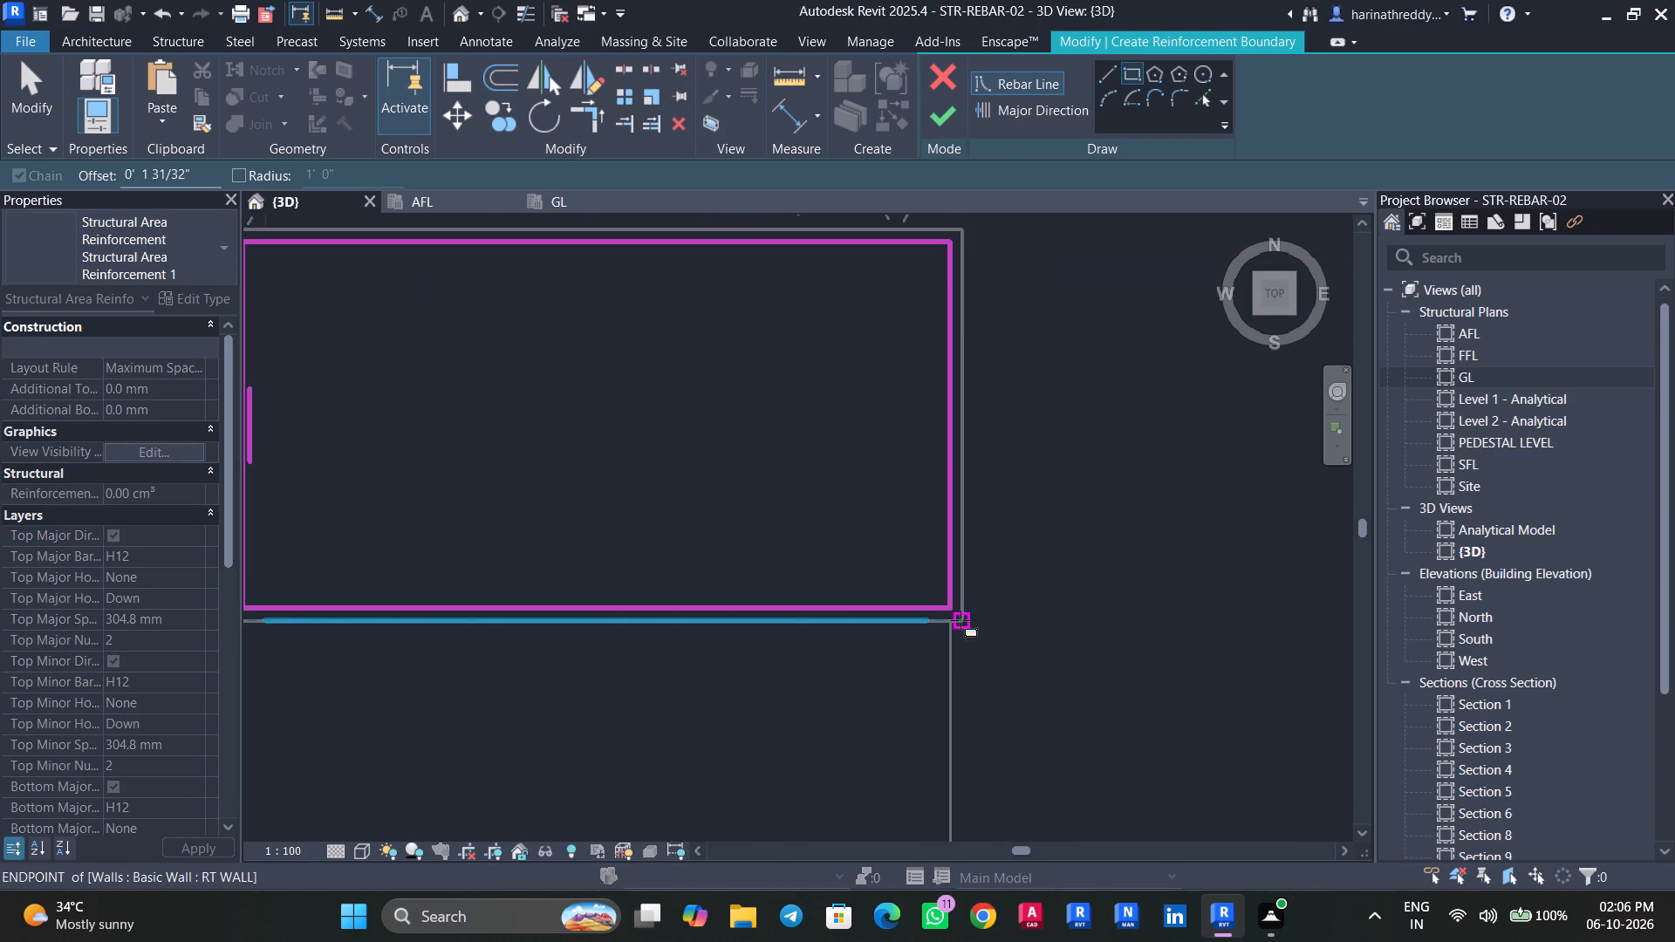
pyautogui.press('Escape')
pyautogui.press('Escape')
pyautogui.scroll(-4, 1012, 600)
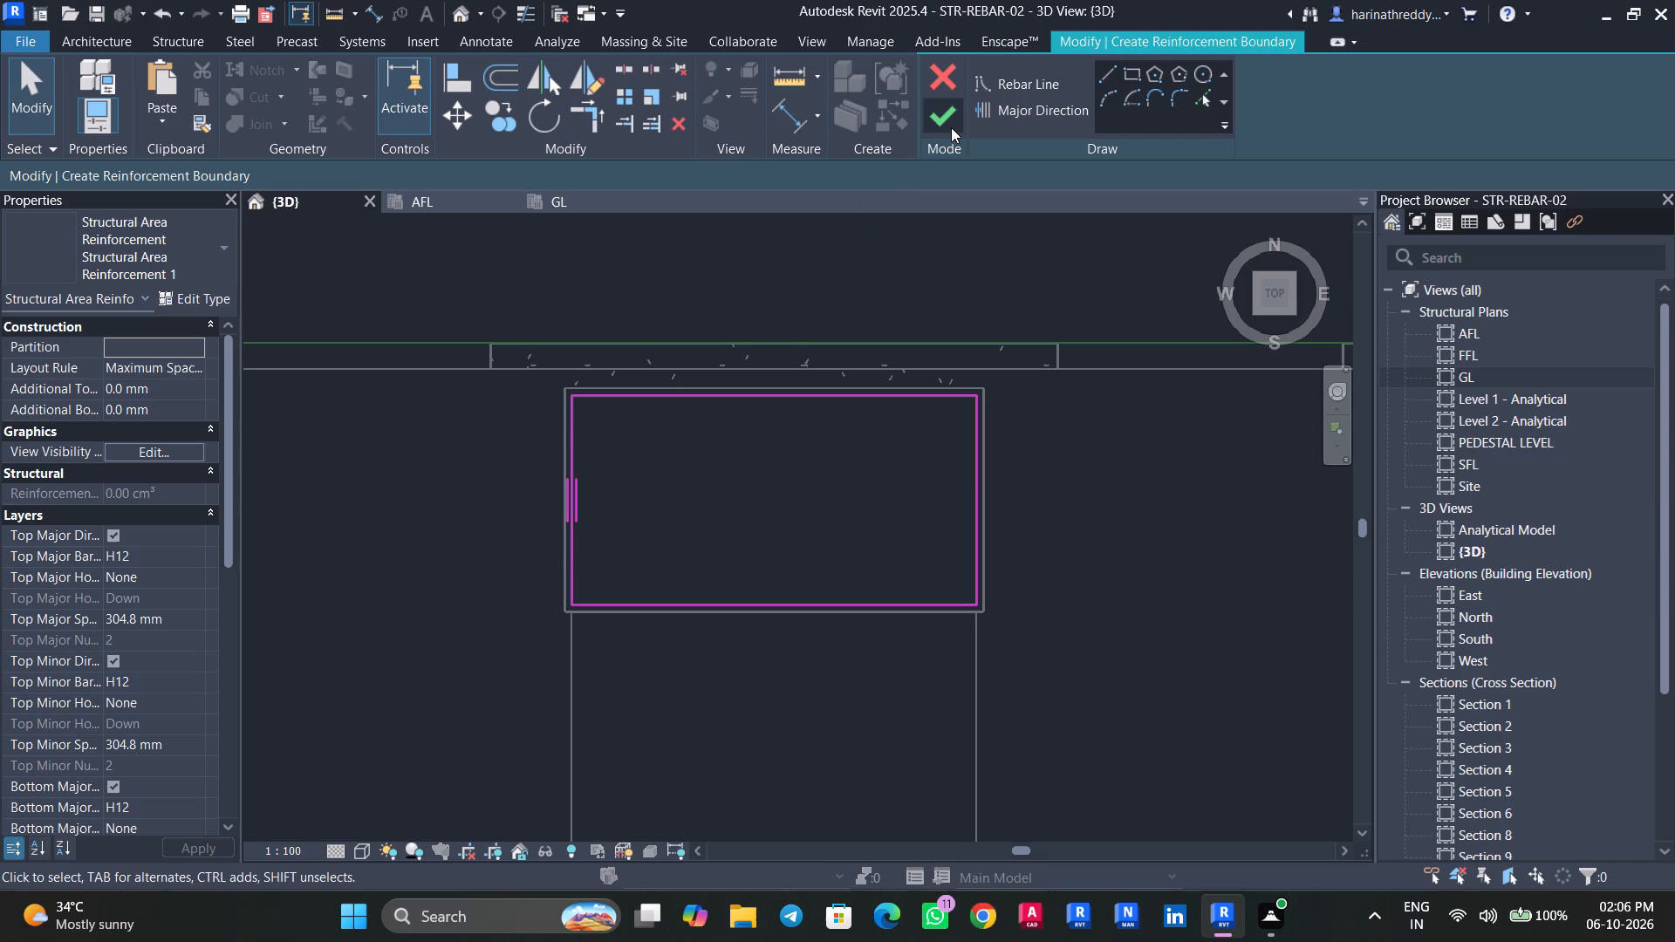
pyautogui.click(951, 127)
# Set the 3D view to a visual style that shows material textures, at Fine detail level.
pyautogui.scroll(-3, 1116, 613)
pyautogui.keyDown('shift'); pyautogui.moveTo(1120, 650); pyautogui.dragTo(1131, 541, button='middle'); pyautogui.keyUp('shift')
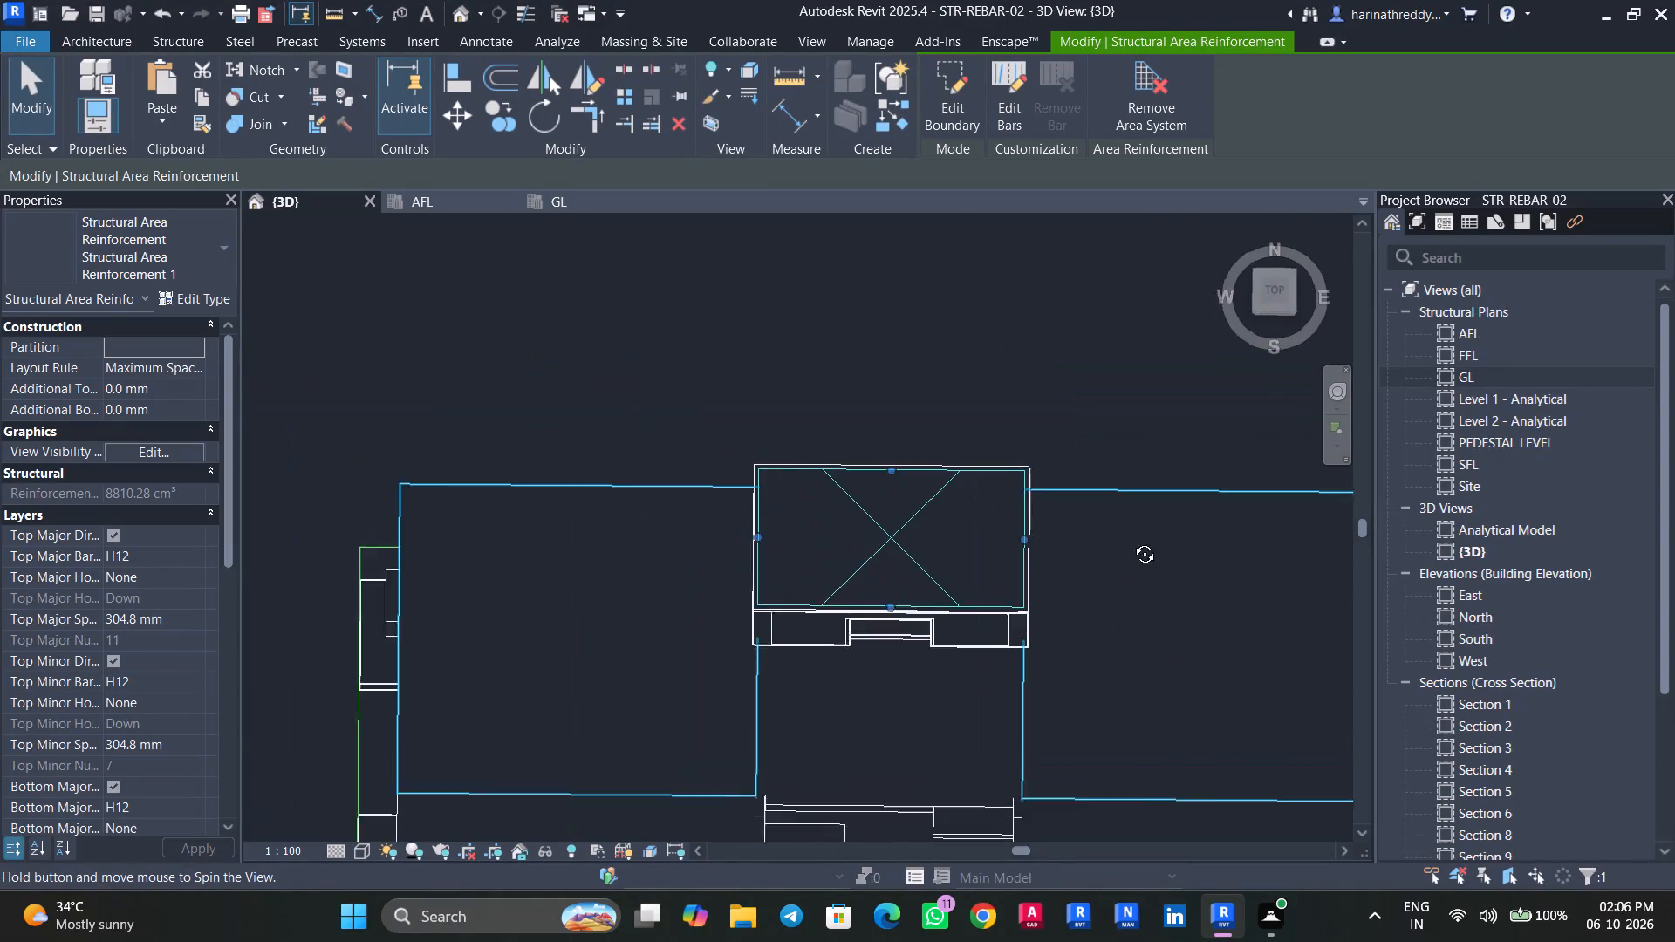
pyautogui.keyDown('shift'); pyautogui.moveTo(1131, 541); pyautogui.dragTo(1166, 153, button='middle'); pyautogui.keyUp('shift')
pyautogui.keyDown('shift'); pyautogui.moveTo(1115, 378); pyautogui.dragTo(1187, 377, button='middle'); pyautogui.keyUp('shift')
pyautogui.press('Escape')
pyautogui.press('Escape')
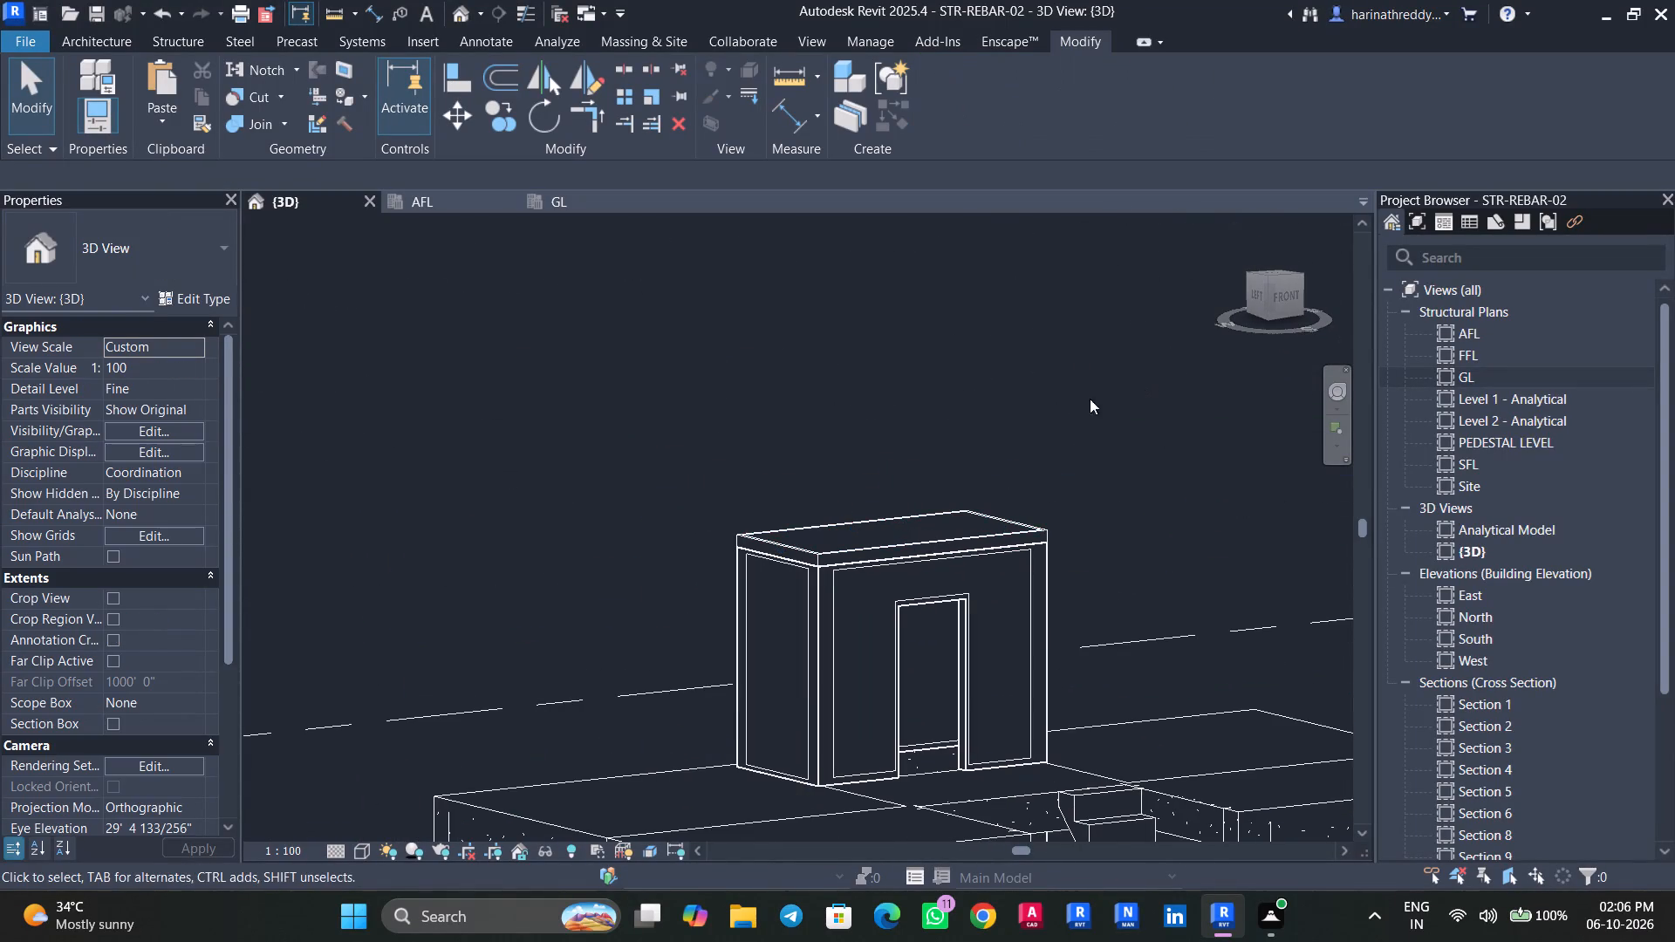
pyautogui.click(350, 855)
pyautogui.click(361, 844)
pyautogui.click(373, 824)
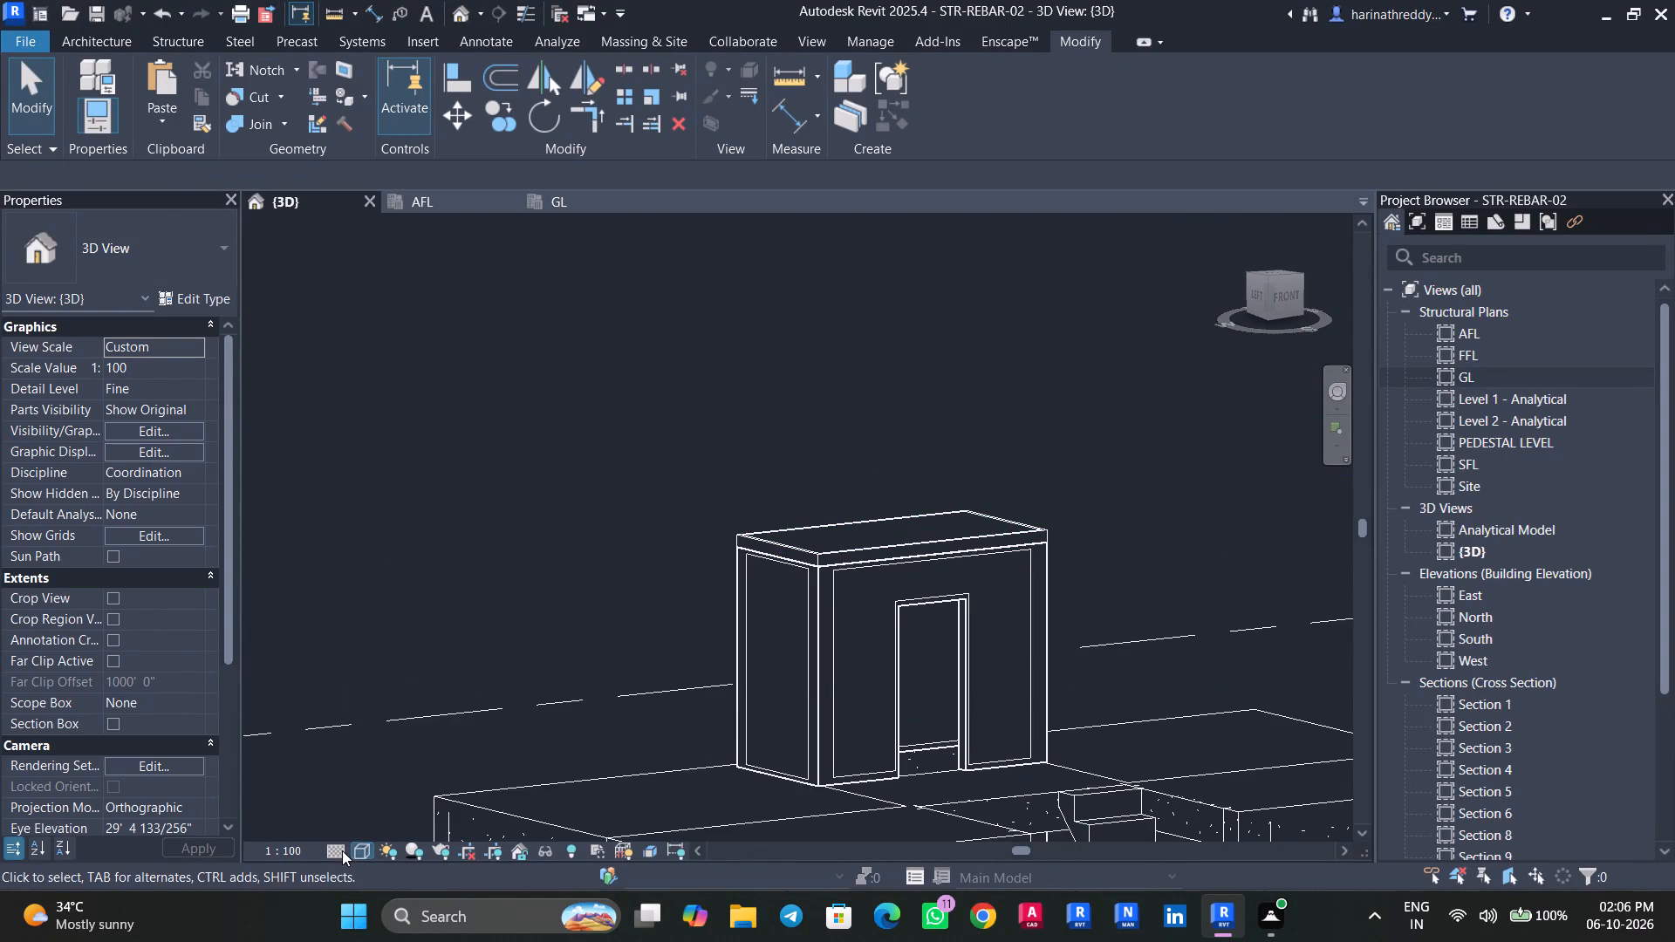
pyautogui.click(338, 850)
pyautogui.click(358, 834)
# Turn on the visibility of Structural Rebar and Structural Rebar Couplers in the 3D view's visibility overrides.
pyautogui.scroll(-5, 426, 631)
pyautogui.moveTo(434, 603); pyautogui.dragTo(415, 433, button='middle')
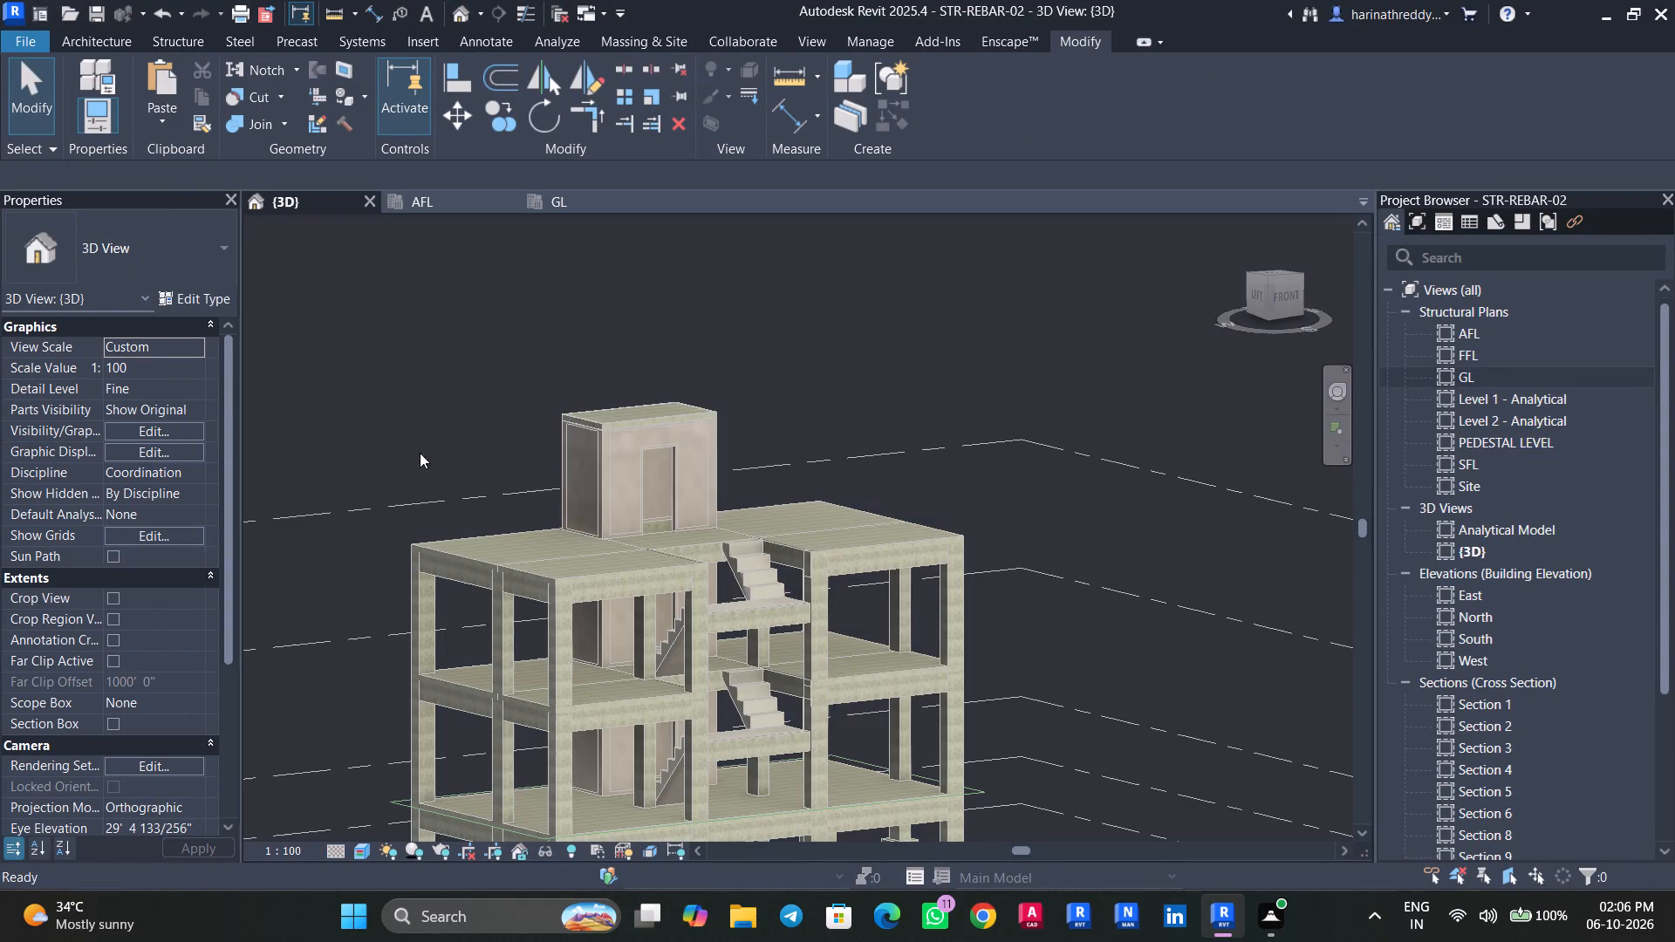
pyautogui.write('VV')
pyautogui.click(715, 428)
pyautogui.press('s')
pyautogui.scroll(-2, 718, 577)
pyautogui.scroll(1, 718, 577)
pyautogui.scroll(-4, 718, 577)
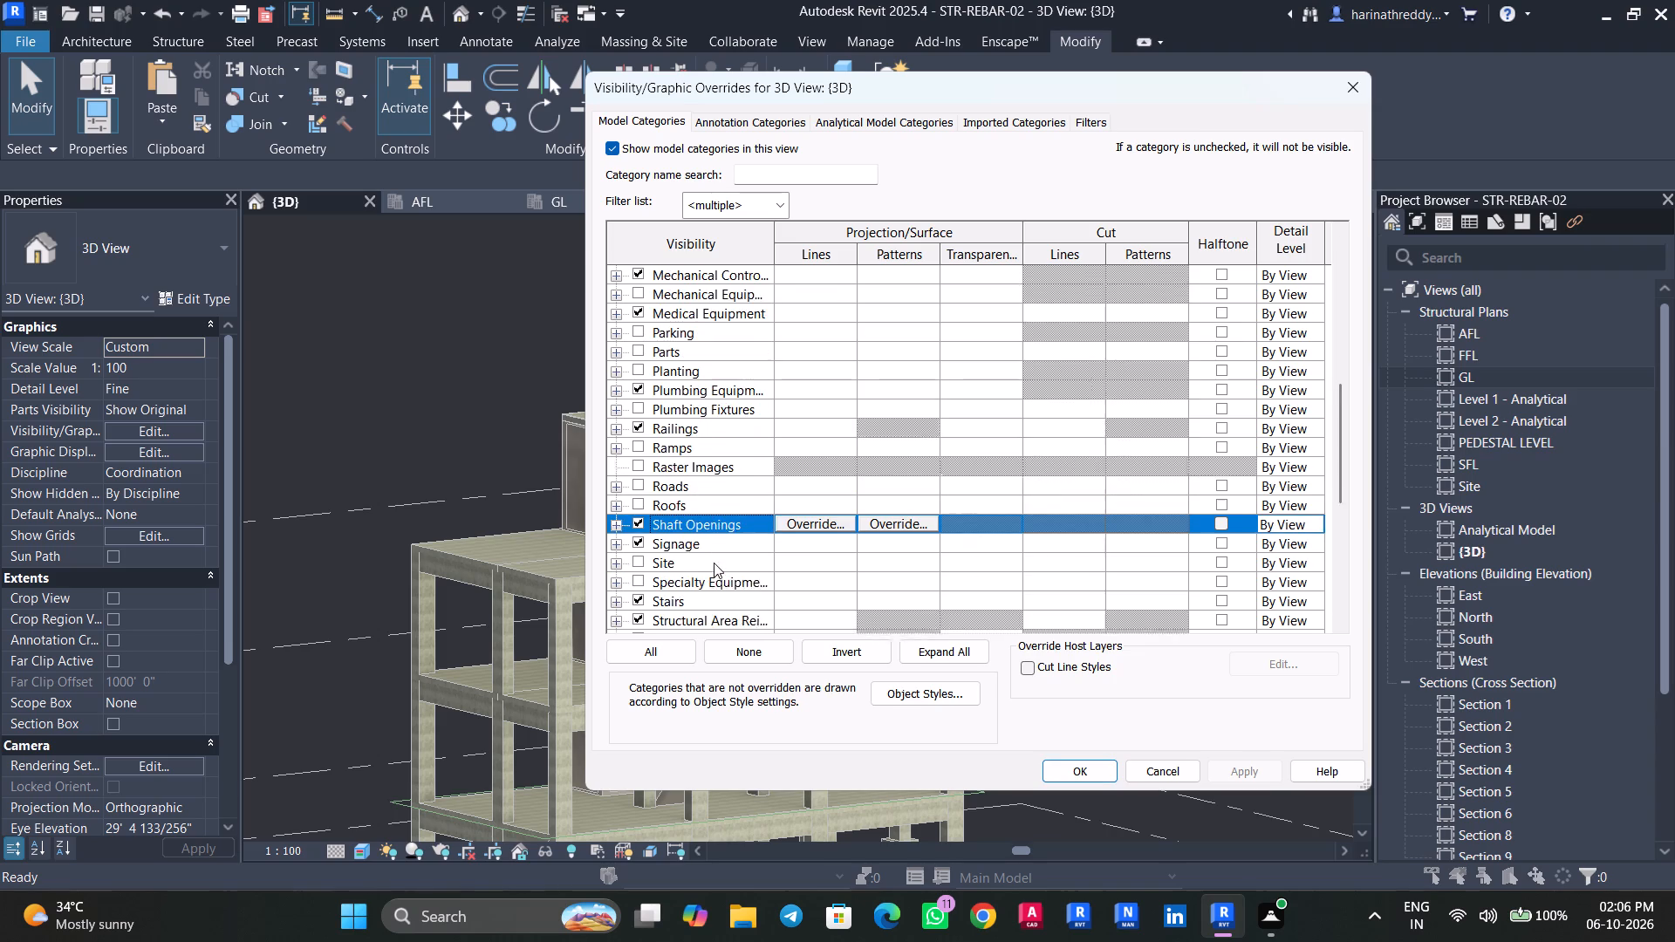
pyautogui.scroll(-14, 714, 563)
pyautogui.click(639, 530)
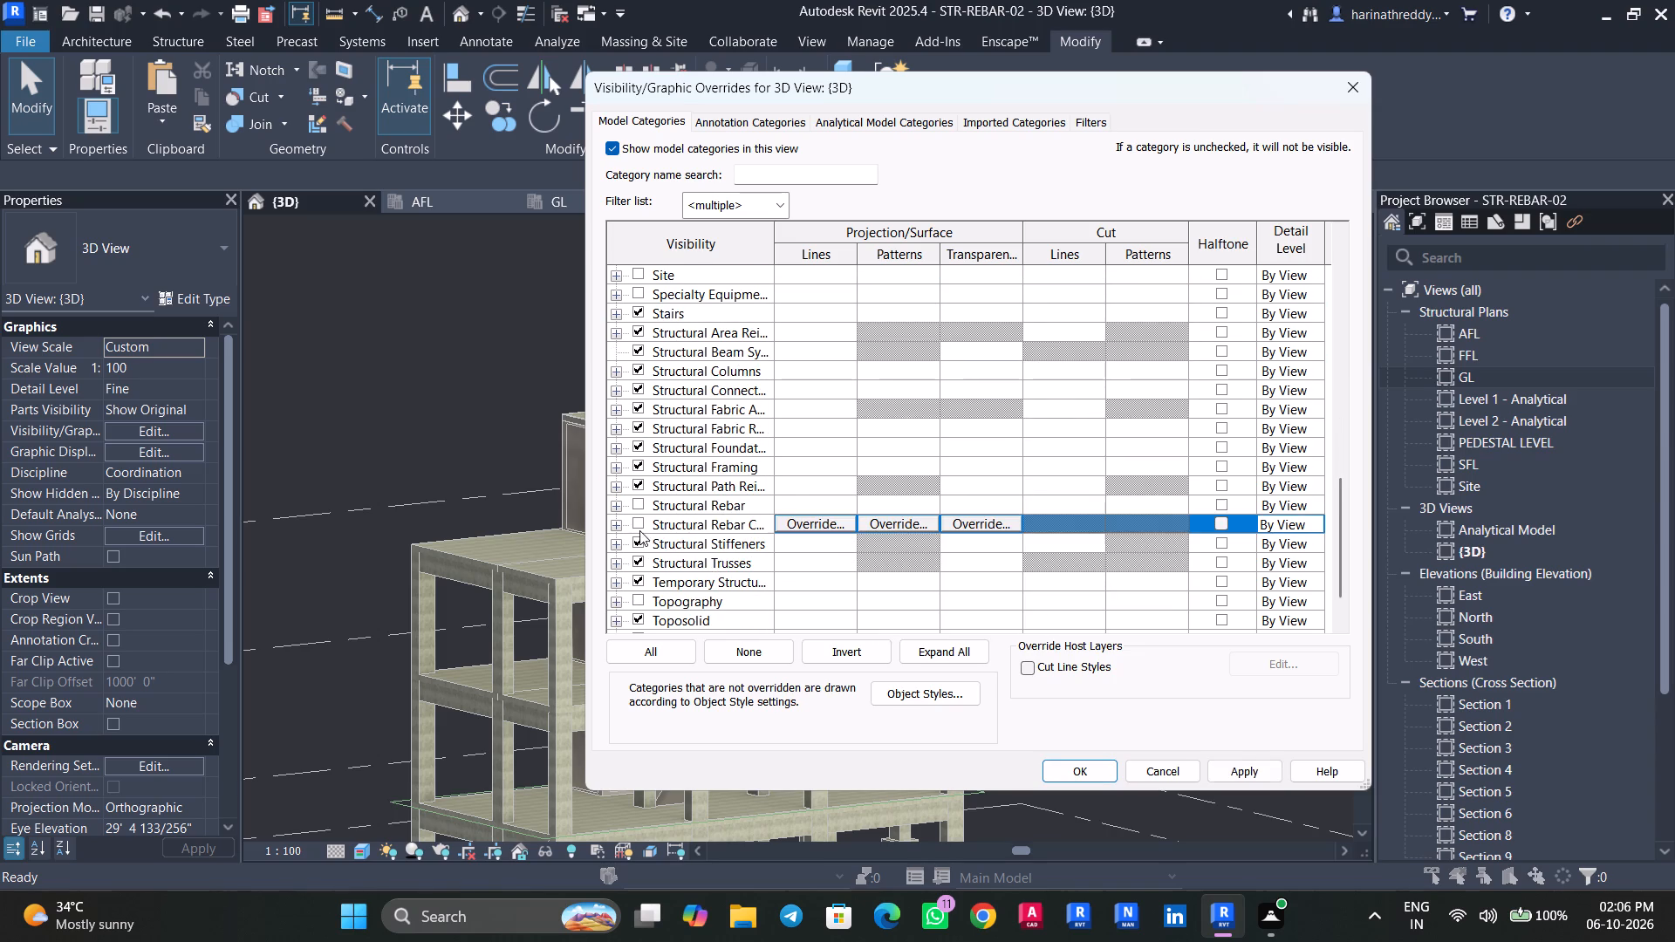
pyautogui.click(639, 497)
pyautogui.click(1250, 772)
pyautogui.click(1059, 772)
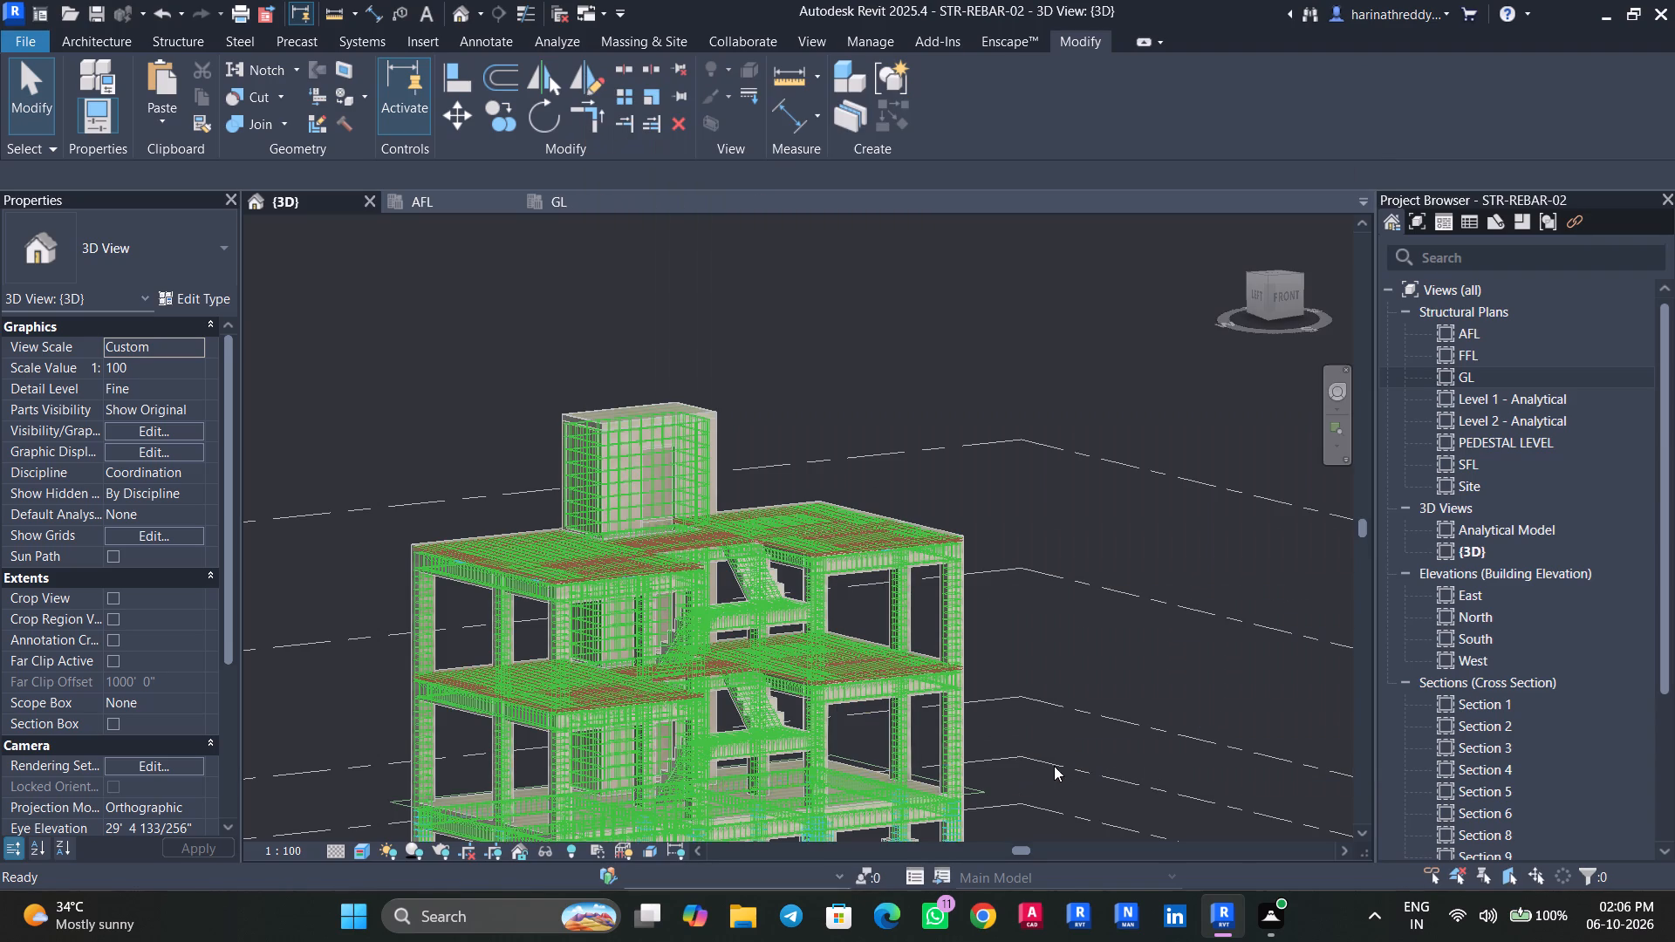
pyautogui.press('Escape')
pyautogui.press('Escape')
# Set the area reinforcement of the enclosure's top slab to show unobscured in the {3D} view.
pyautogui.scroll(3, 582, 338)
pyautogui.scroll(-1, 584, 338)
pyautogui.scroll(4, 584, 338)
pyautogui.keyDown('shift'); pyautogui.moveTo(693, 392); pyautogui.dragTo(701, 539, button='middle'); pyautogui.keyUp('shift')
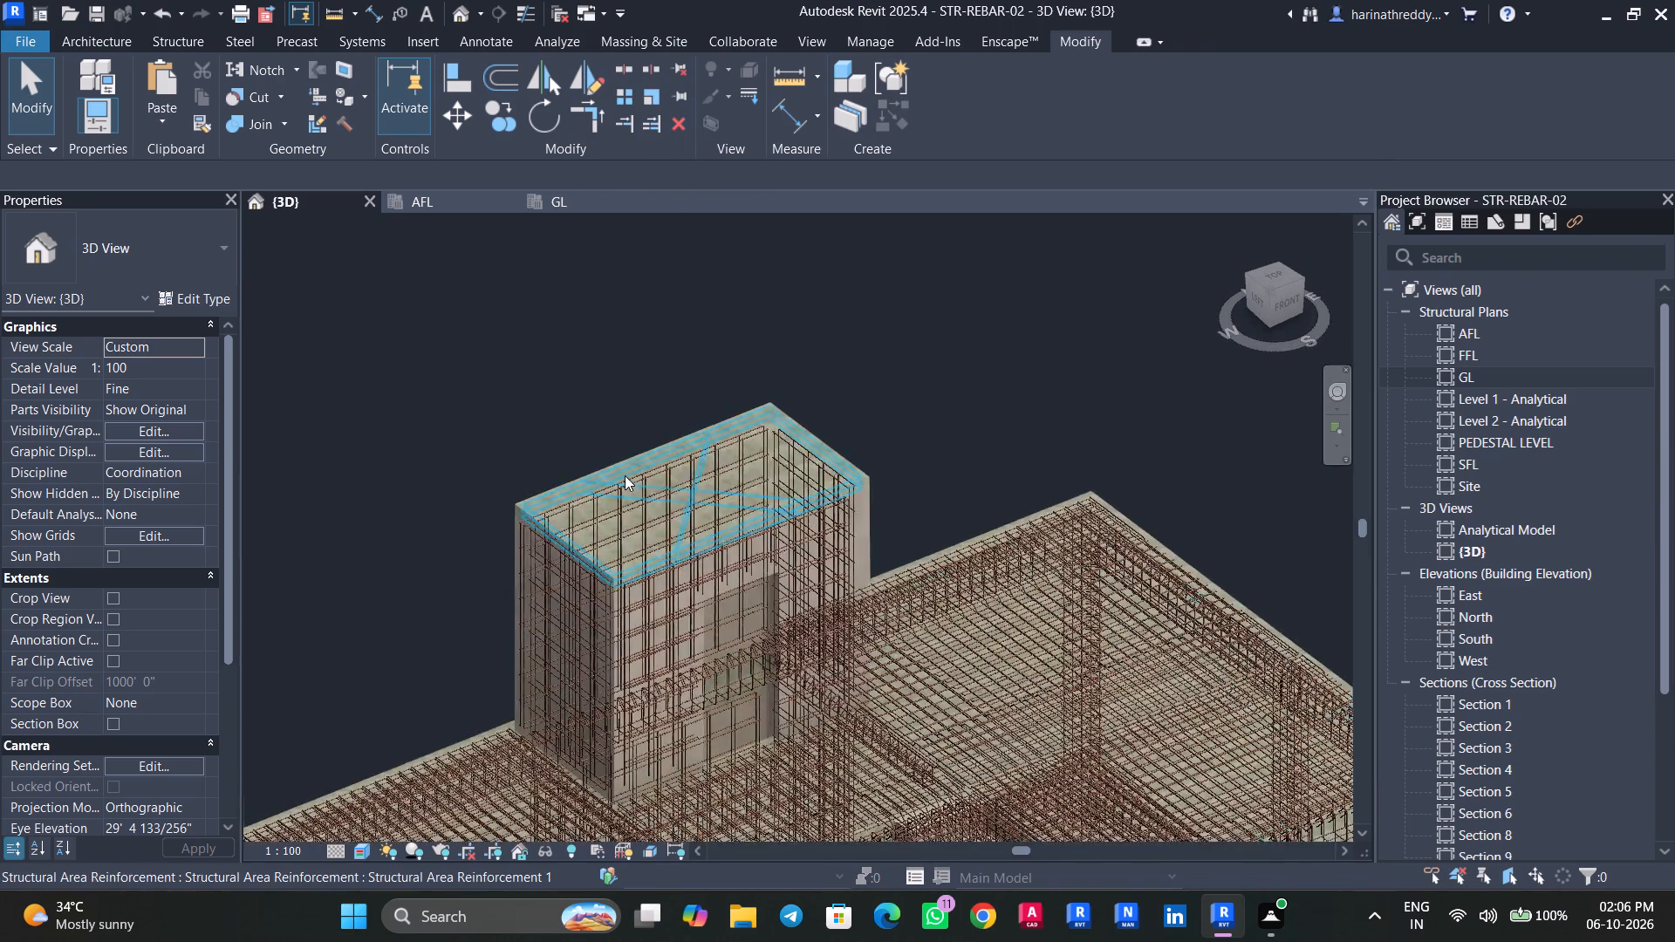
pyautogui.scroll(6, 622, 474)
pyautogui.click(624, 474)
pyautogui.press('Escape')
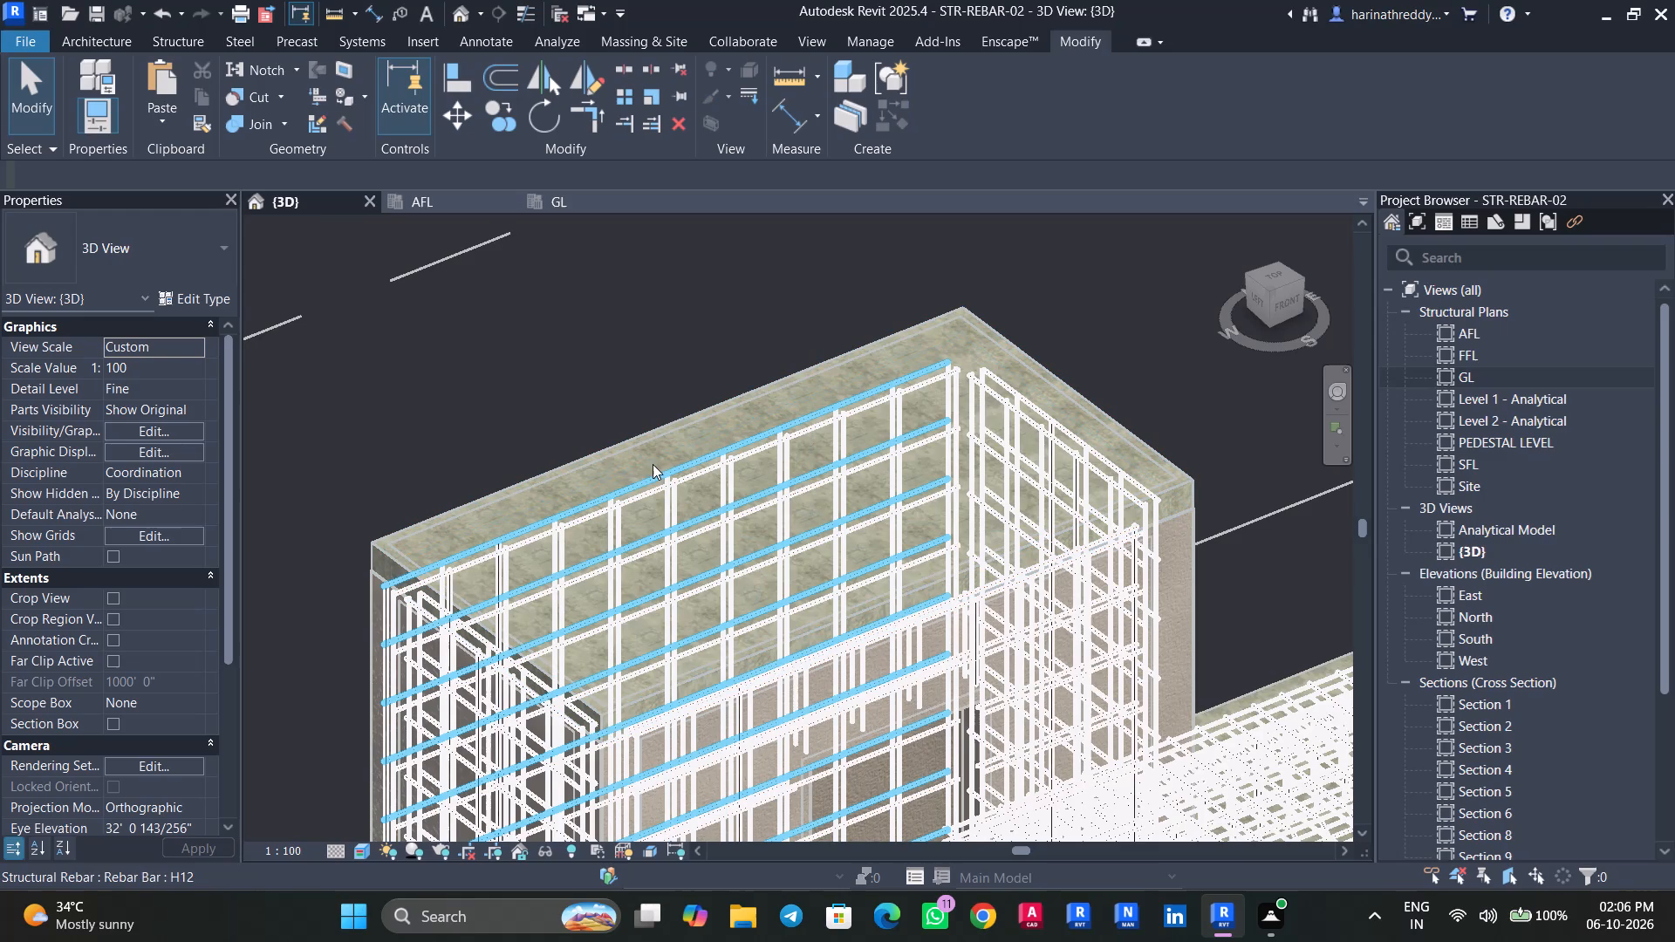
pyautogui.click(639, 449)
pyautogui.click(168, 440)
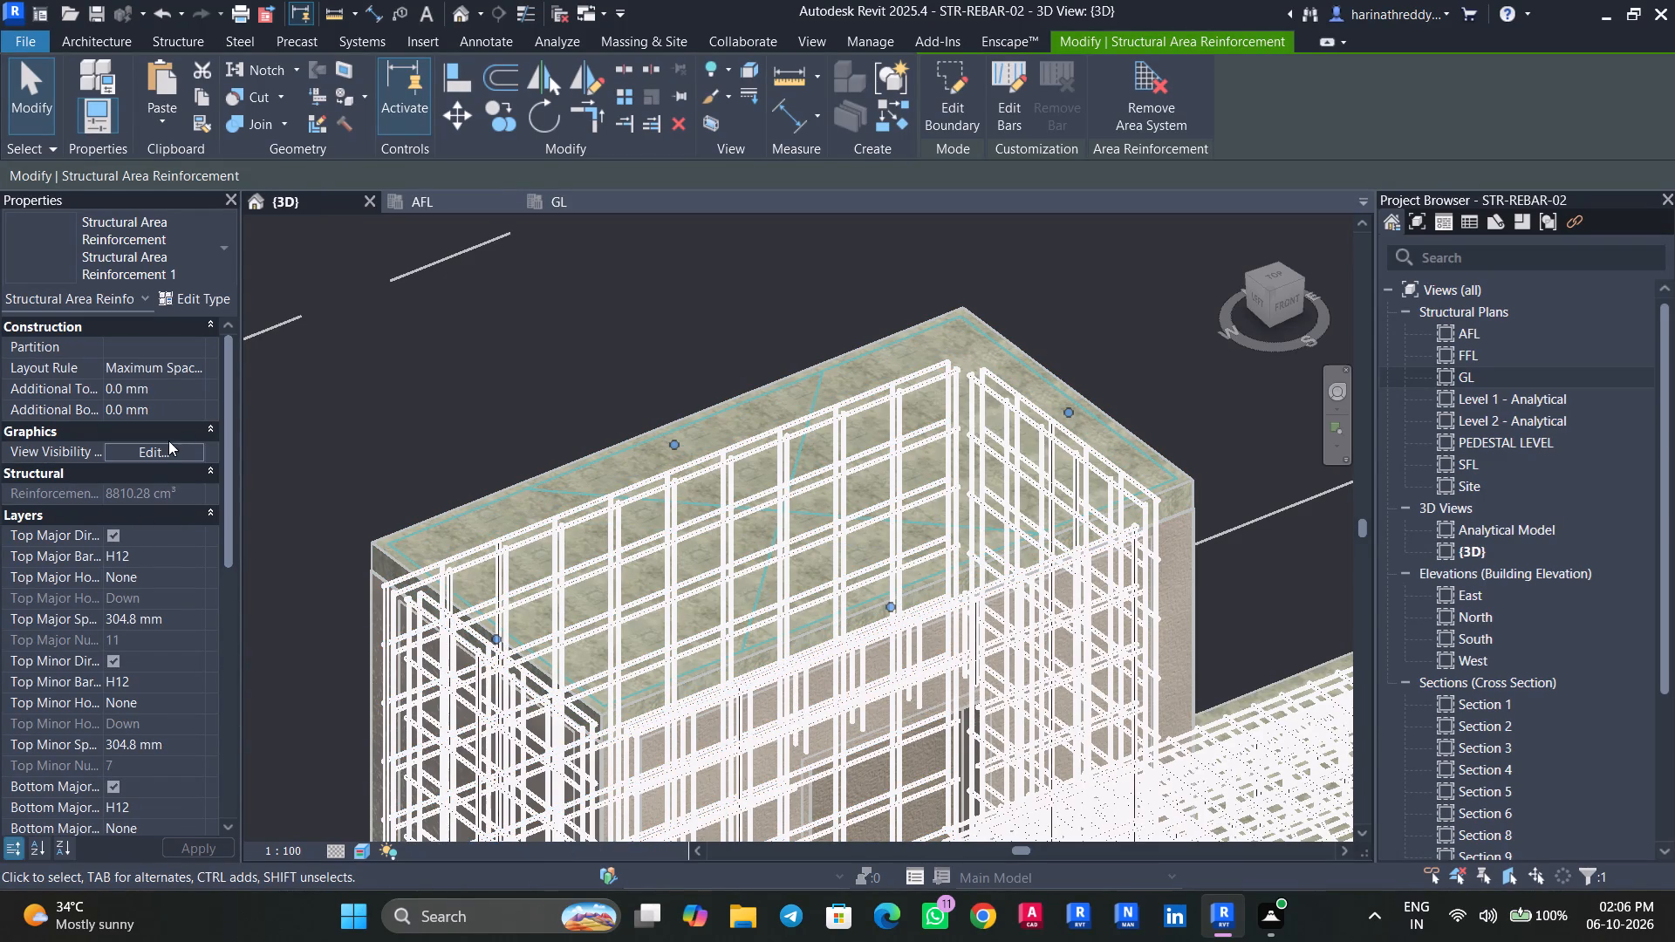
pyautogui.click(170, 430)
pyautogui.click(169, 442)
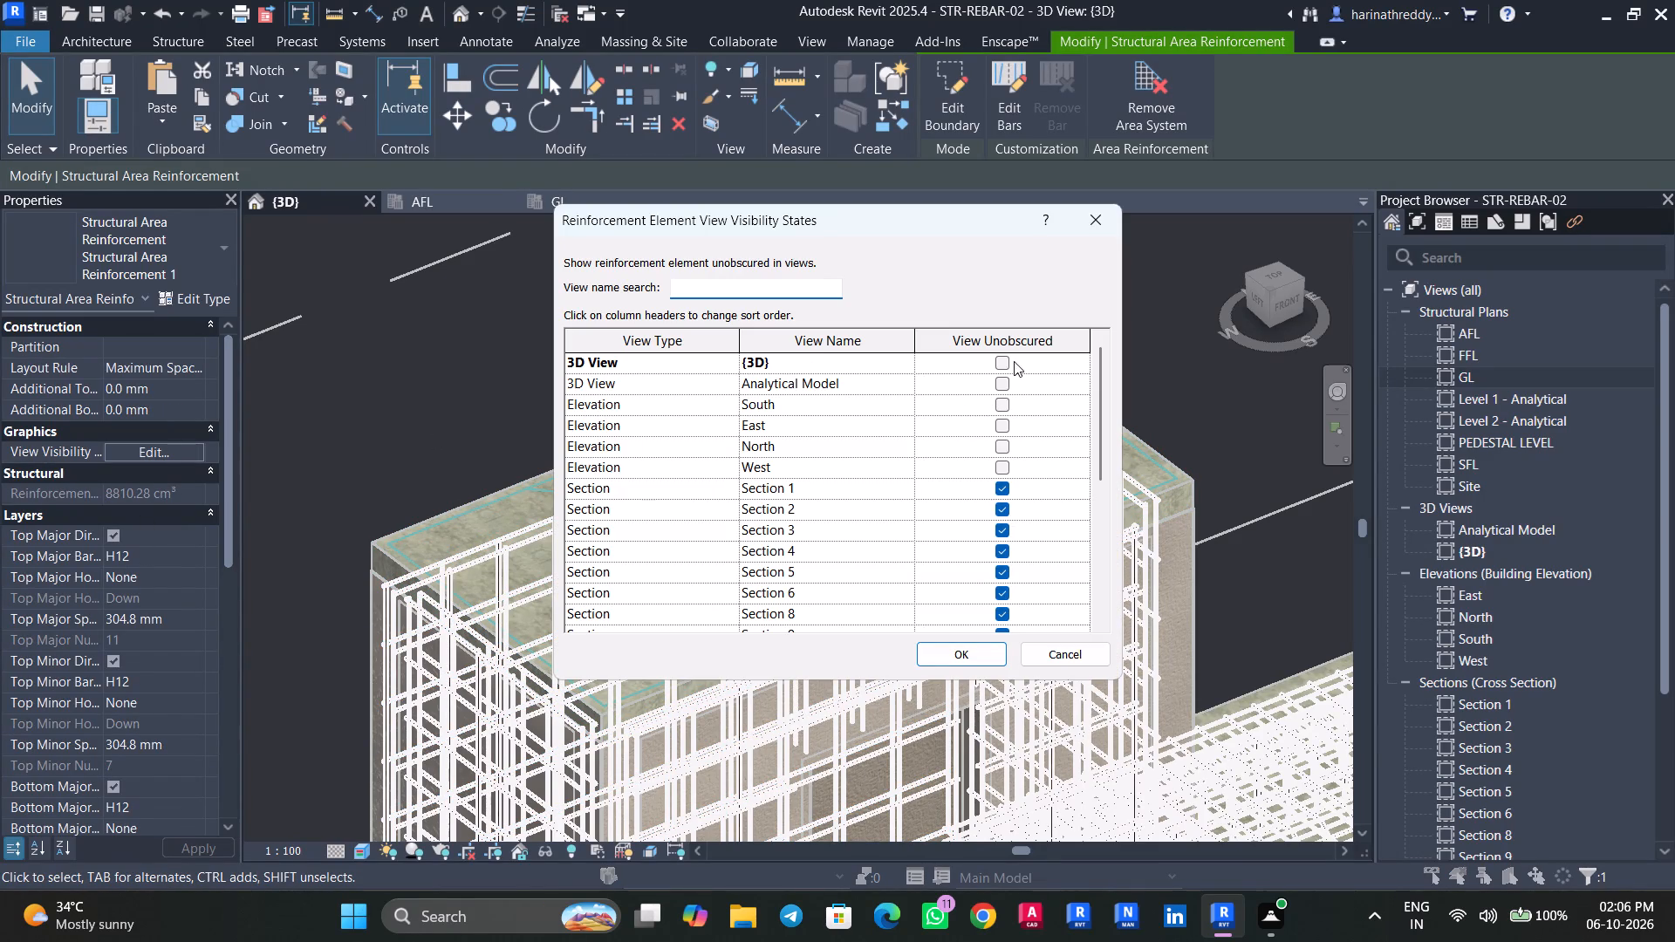
pyautogui.click(1008, 361)
pyautogui.click(955, 638)
pyautogui.click(962, 657)
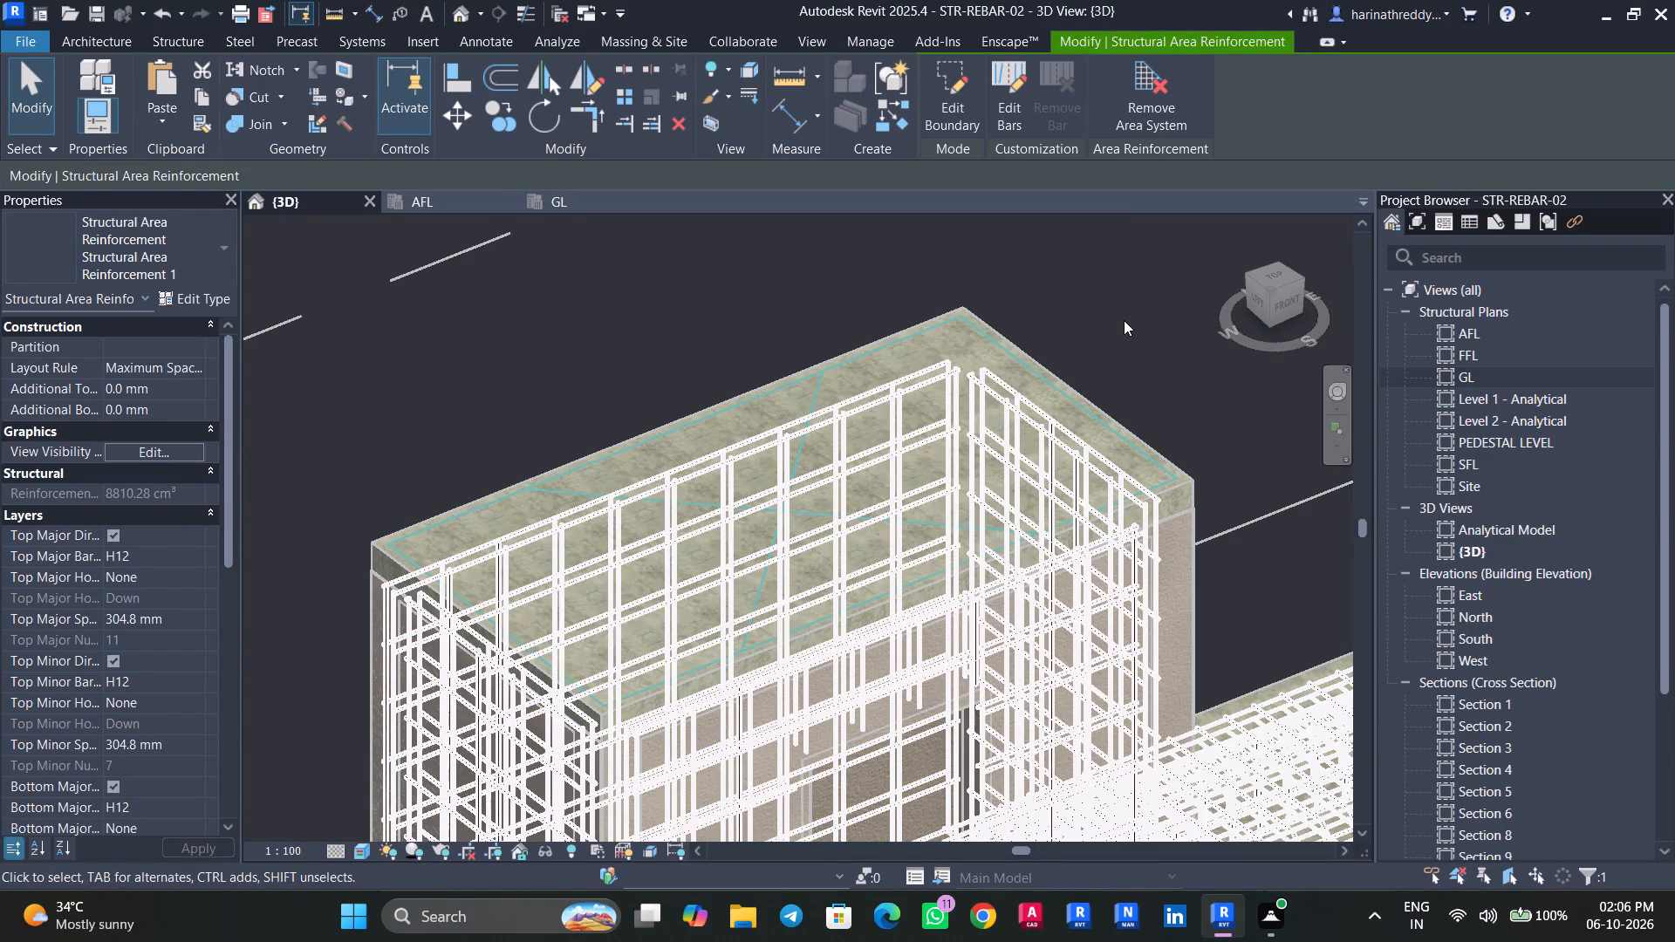
pyautogui.press('Escape')
pyautogui.press('Escape')
# Examine the reinforcement of the whole structure in 3D from several sides, from the foundations up to the wall enclosure.
pyautogui.scroll(-20, 1090, 285)
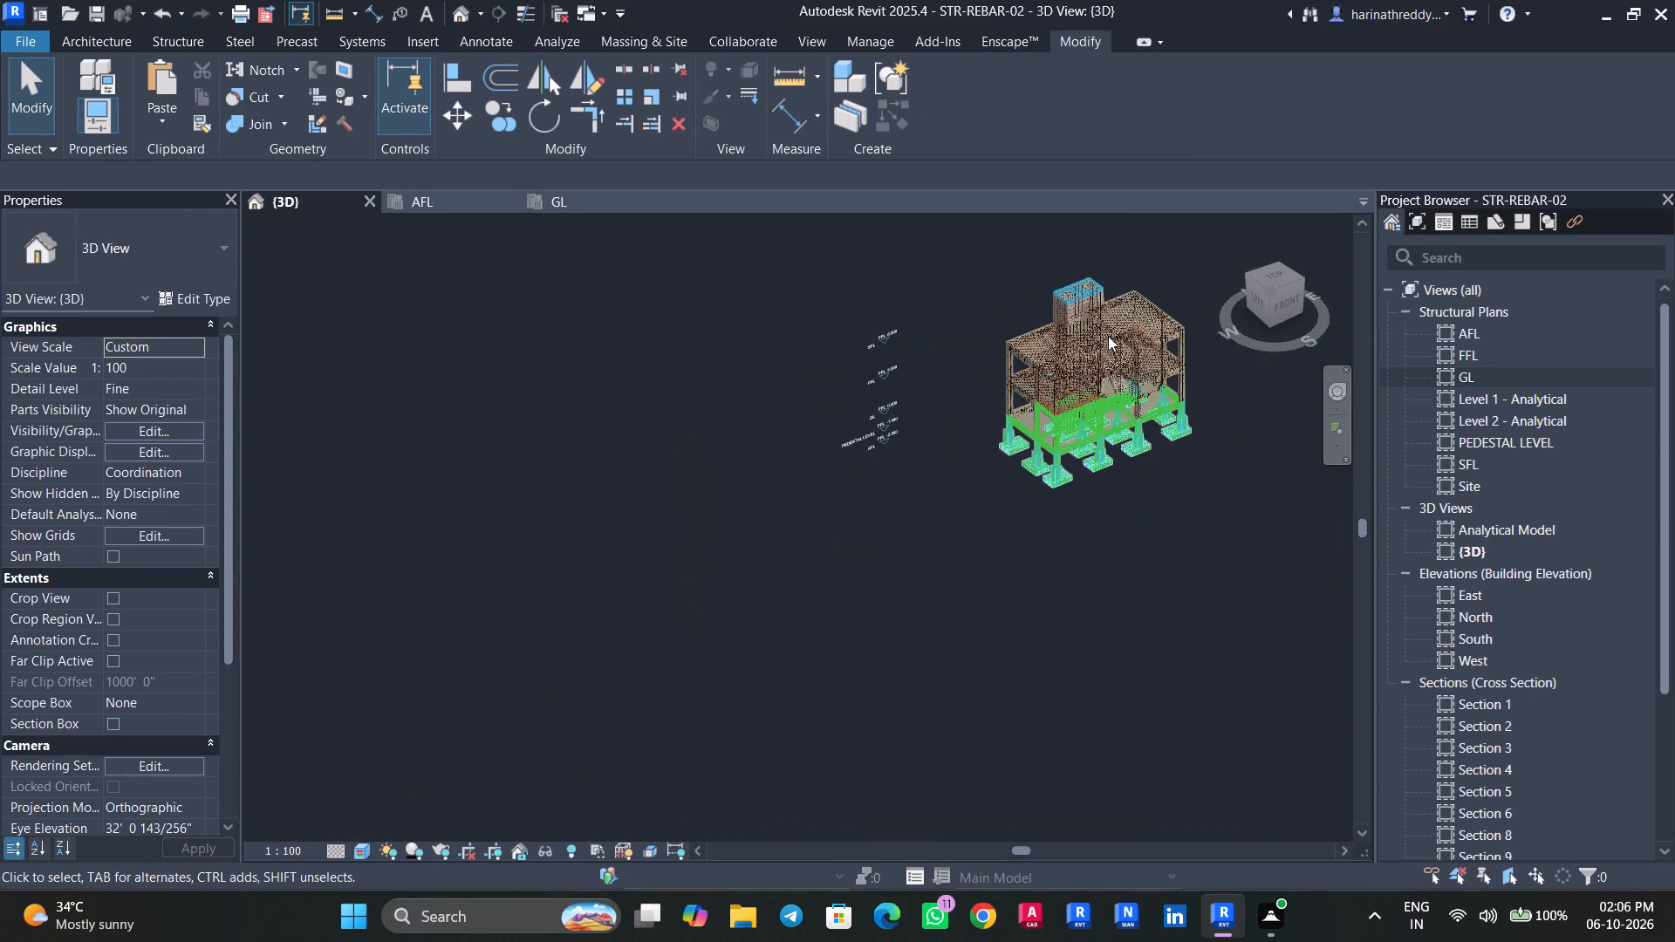
pyautogui.keyDown('shift'); pyautogui.moveTo(1186, 601); pyautogui.dragTo(1093, 433, button='middle'); pyautogui.keyUp('shift')
pyautogui.scroll(3, 1039, 466)
pyautogui.scroll(-1, 1039, 466)
pyautogui.scroll(6, 1039, 466)
pyautogui.keyDown('shift'); pyautogui.moveTo(726, 603); pyautogui.dragTo(967, 614, button='middle'); pyautogui.keyUp('shift')
pyautogui.moveTo(955, 584); pyautogui.dragTo(670, 780, button='middle')
pyautogui.scroll(12, 940, 600)
pyautogui.scroll(-8, 885, 570)
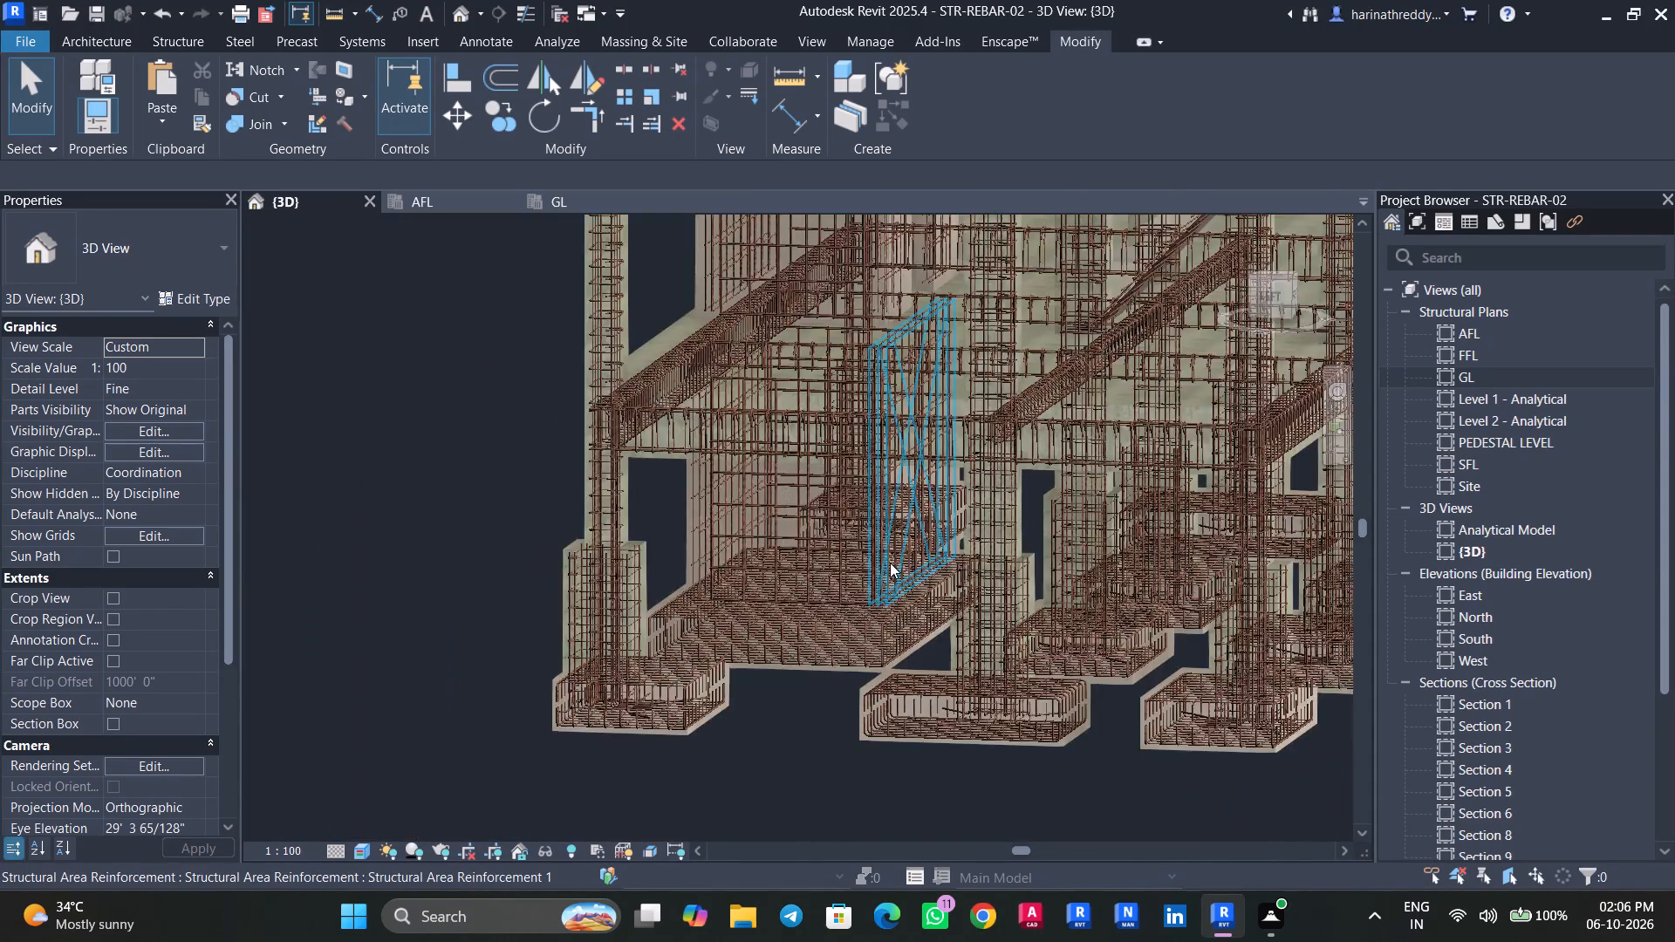
pyautogui.scroll(-5, 890, 563)
pyautogui.scroll(1, 893, 558)
pyautogui.scroll(-3, 893, 558)
pyautogui.keyDown('shift'); pyautogui.moveTo(1078, 640); pyautogui.dragTo(759, 705, button='middle'); pyautogui.keyUp('shift')
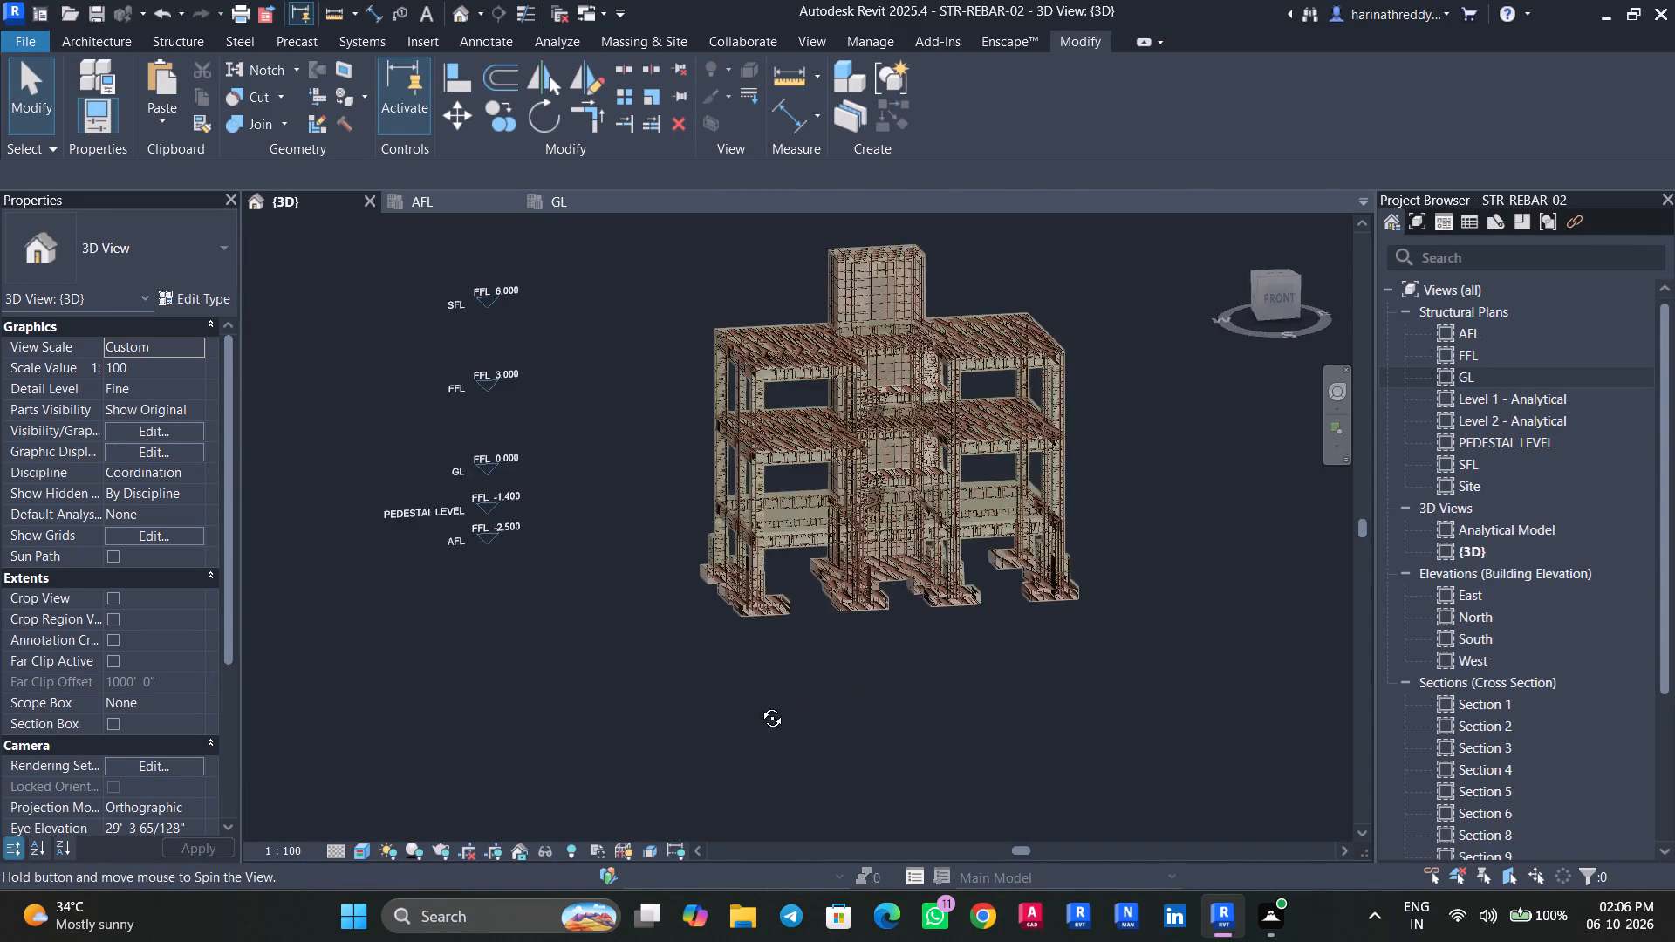
pyautogui.keyDown('shift'); pyautogui.moveTo(759, 705); pyautogui.dragTo(886, 671, button='middle'); pyautogui.keyUp('shift')
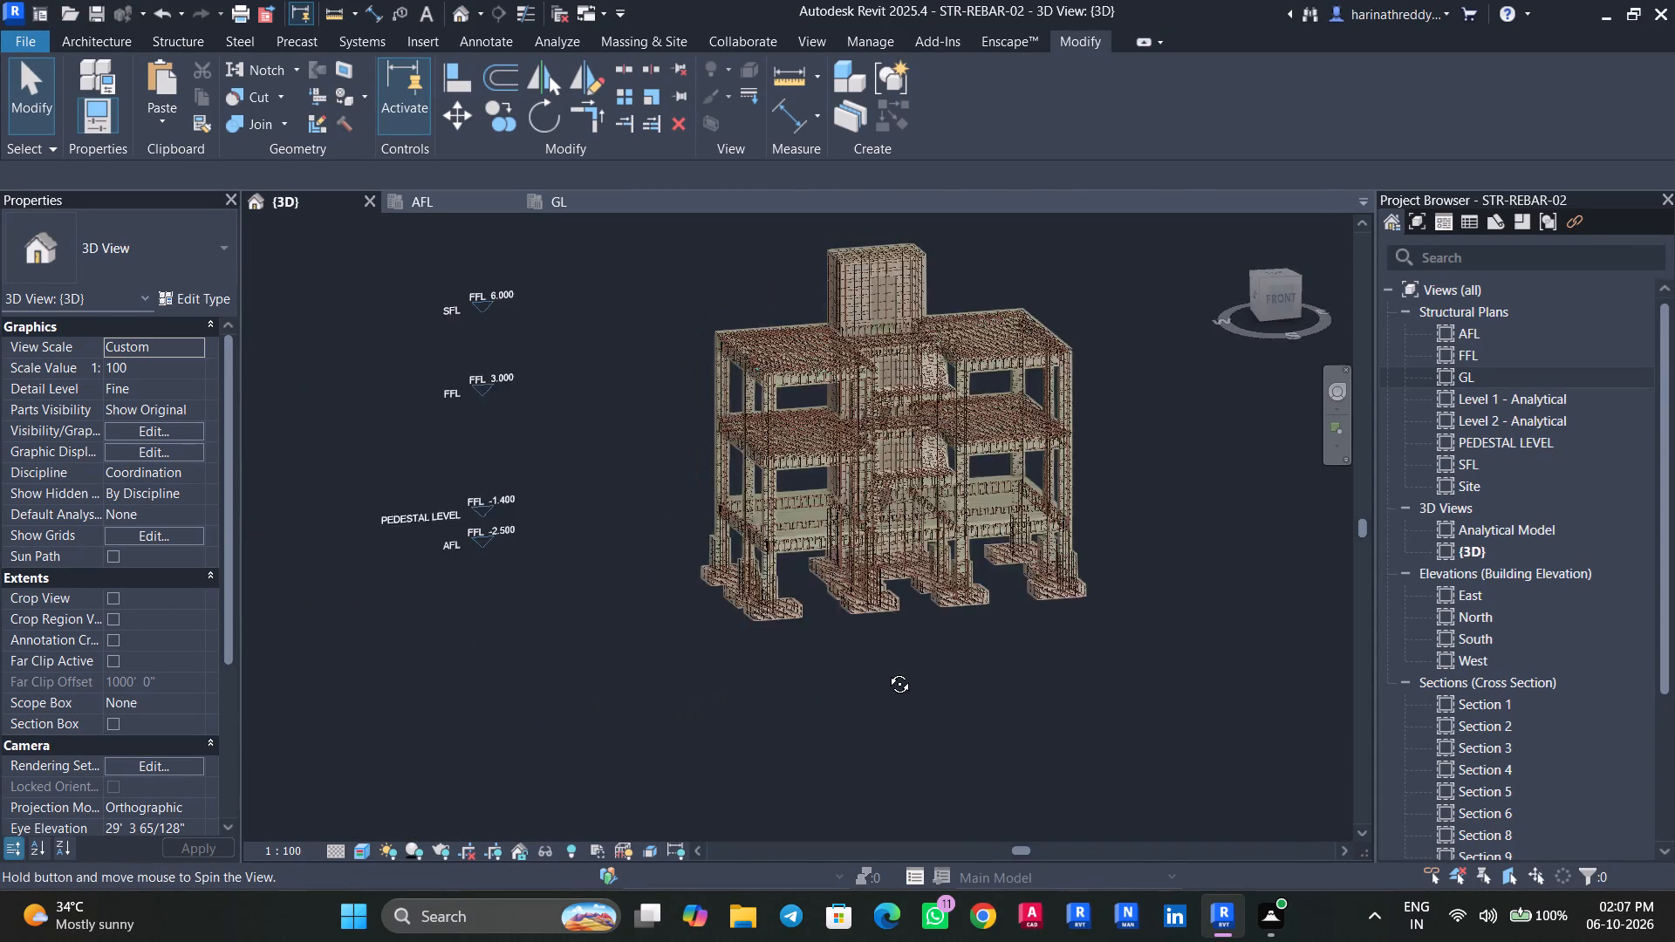
pyautogui.keyDown('shift'); pyautogui.moveTo(886, 671); pyautogui.dragTo(934, 614, button='middle'); pyautogui.keyUp('shift')
pyautogui.scroll(7, 984, 478)
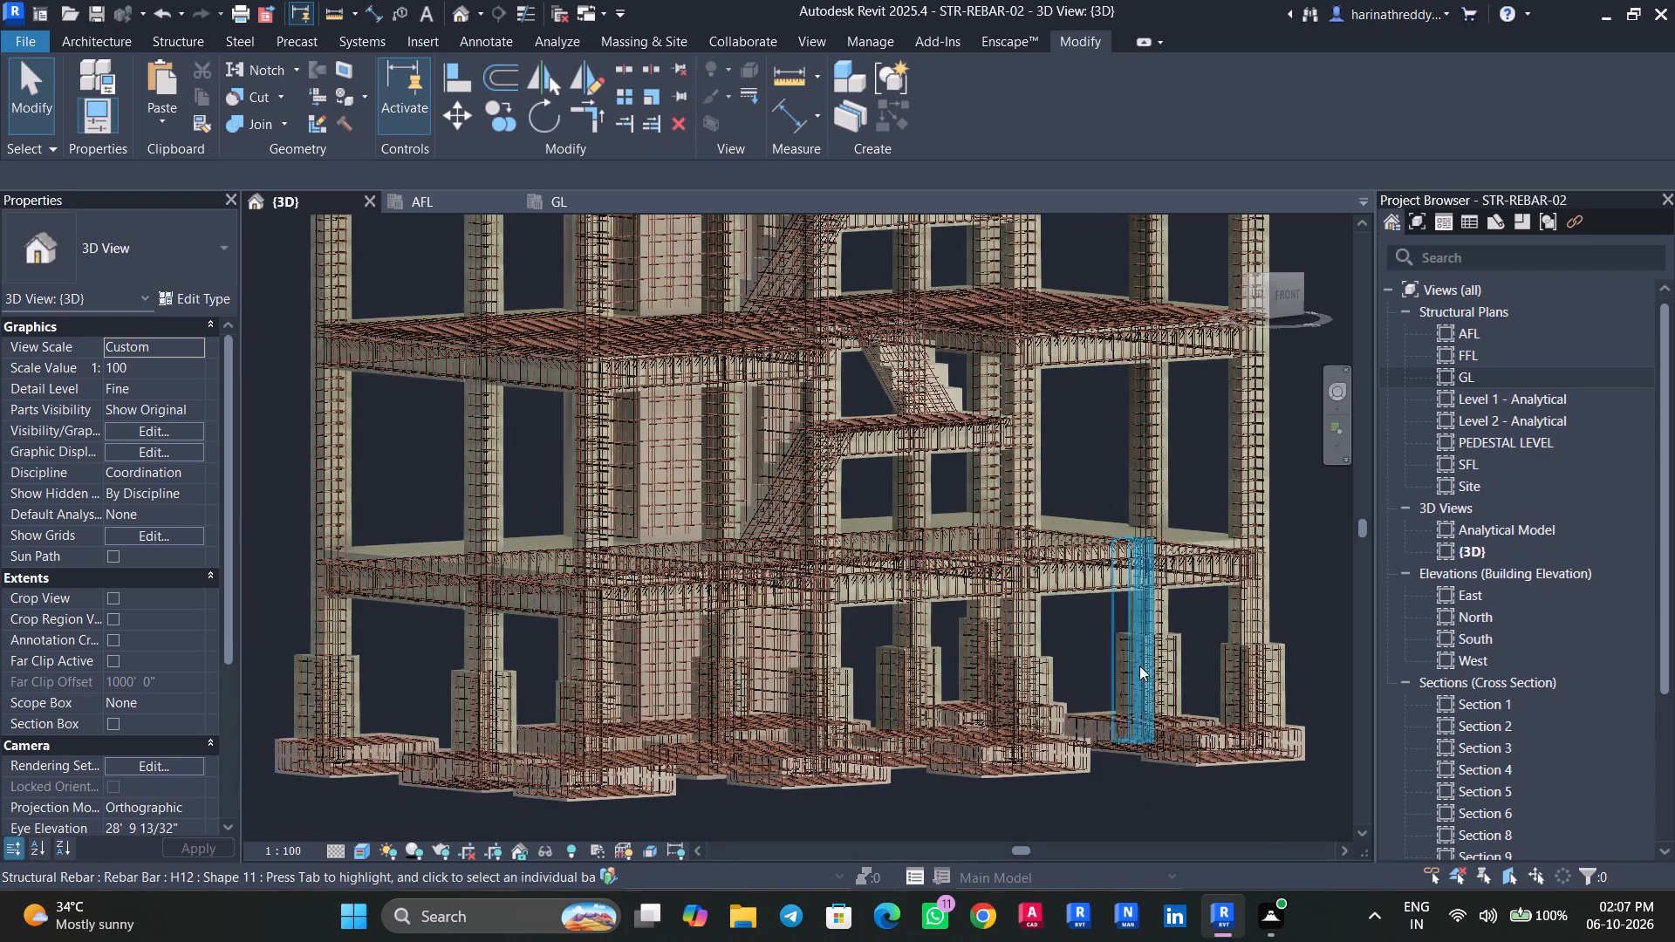
pyautogui.scroll(-3, 1227, 791)
pyautogui.keyDown('shift'); pyautogui.moveTo(1207, 793); pyautogui.dragTo(1053, 850, button='middle'); pyautogui.keyUp('shift')
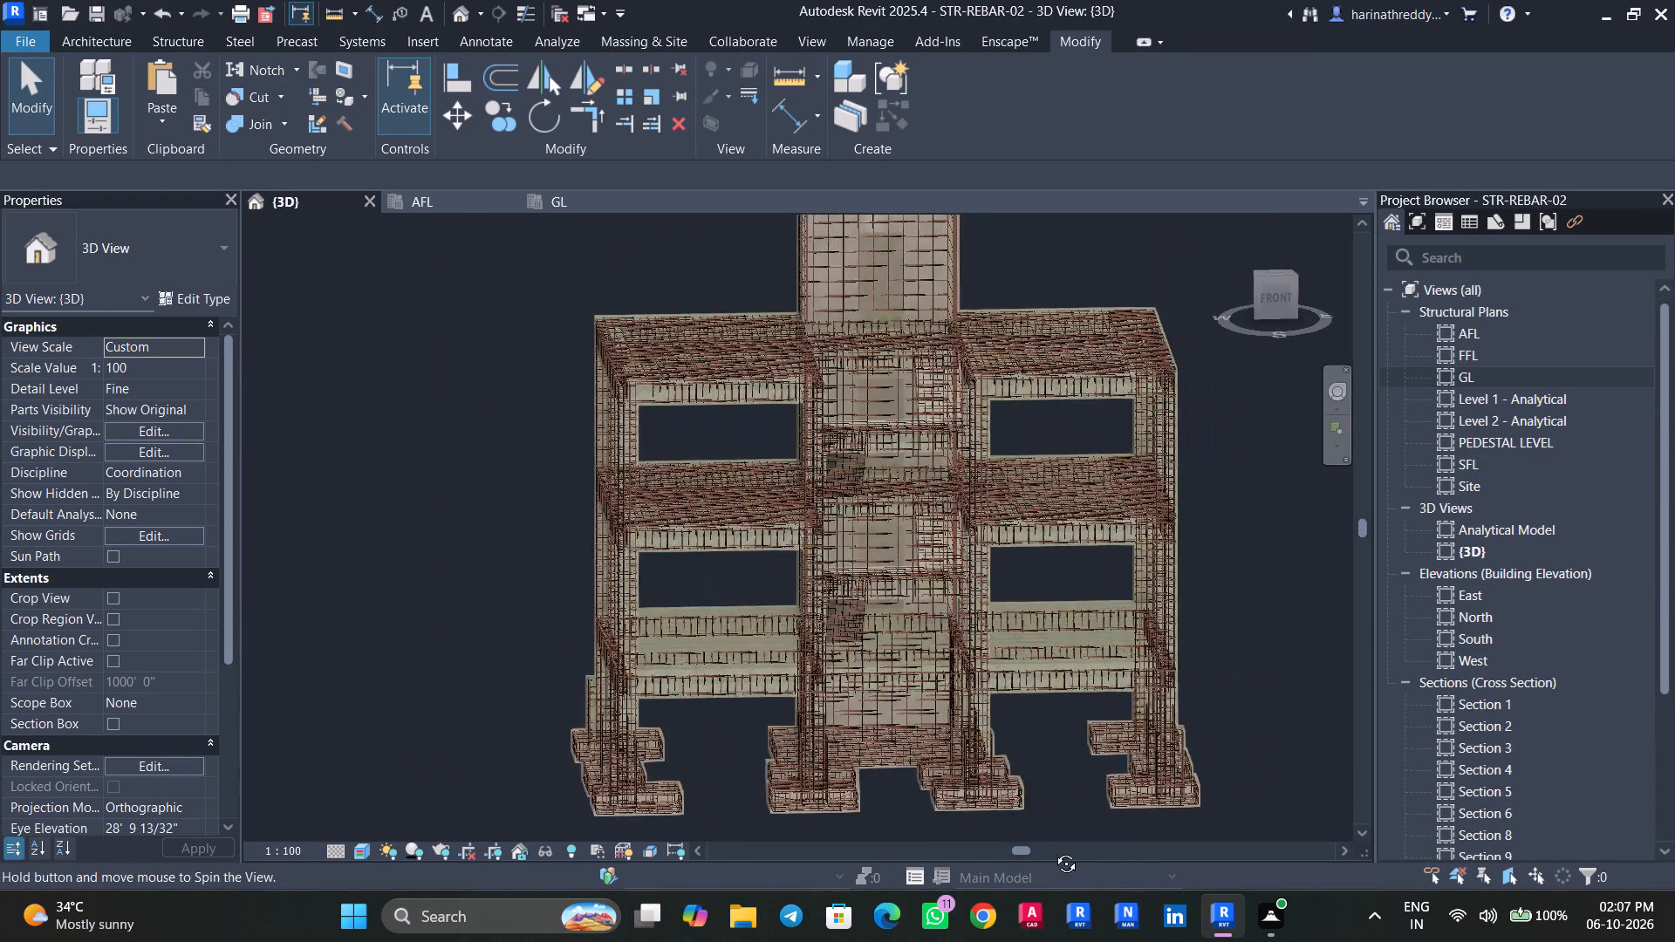
pyautogui.keyDown('shift'); pyautogui.moveTo(1053, 850); pyautogui.dragTo(812, 875, button='middle'); pyautogui.keyUp('shift')
pyautogui.keyDown('shift'); pyautogui.moveTo(1154, 728); pyautogui.dragTo(1141, 780, button='middle'); pyautogui.keyUp('shift')
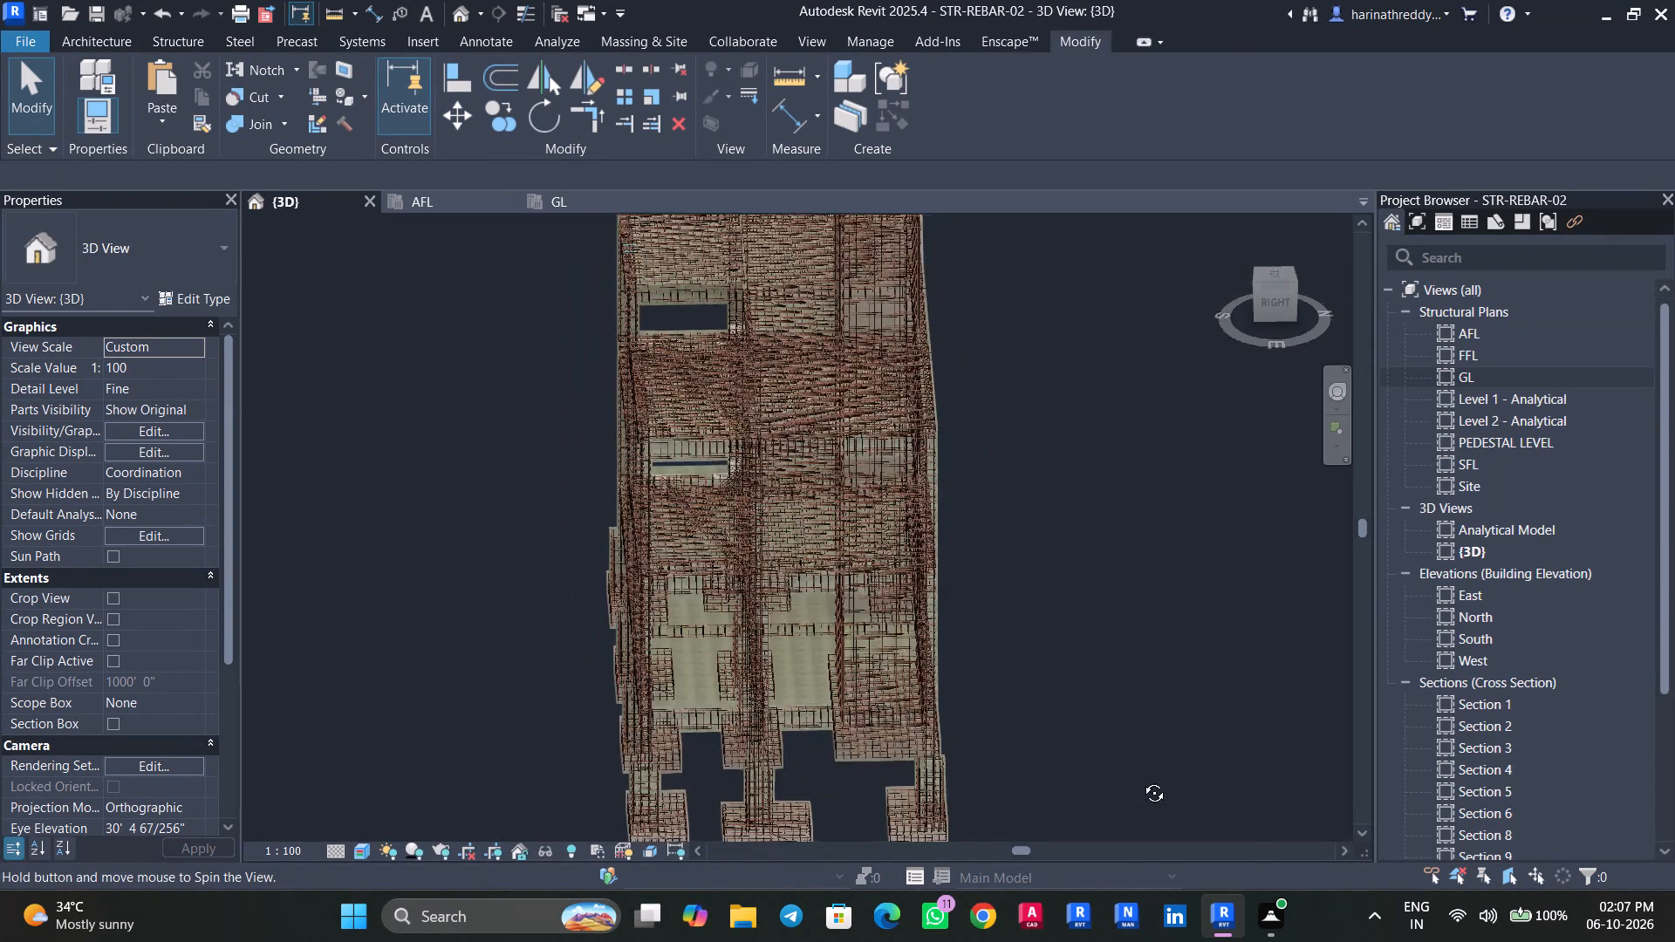
pyautogui.keyDown('shift'); pyautogui.moveTo(1141, 780); pyautogui.dragTo(1212, 748, button='middle'); pyautogui.keyUp('shift')
pyautogui.moveTo(1216, 746); pyautogui.dragTo(1308, 705, button='middle')
pyautogui.scroll(-6, 1290, 719)
pyautogui.scroll(1, 1289, 719)
pyautogui.scroll(-1, 1289, 719)
pyautogui.scroll(1, 1289, 719)
pyautogui.moveTo(1286, 720); pyautogui.dragTo(1207, 742, button='middle')
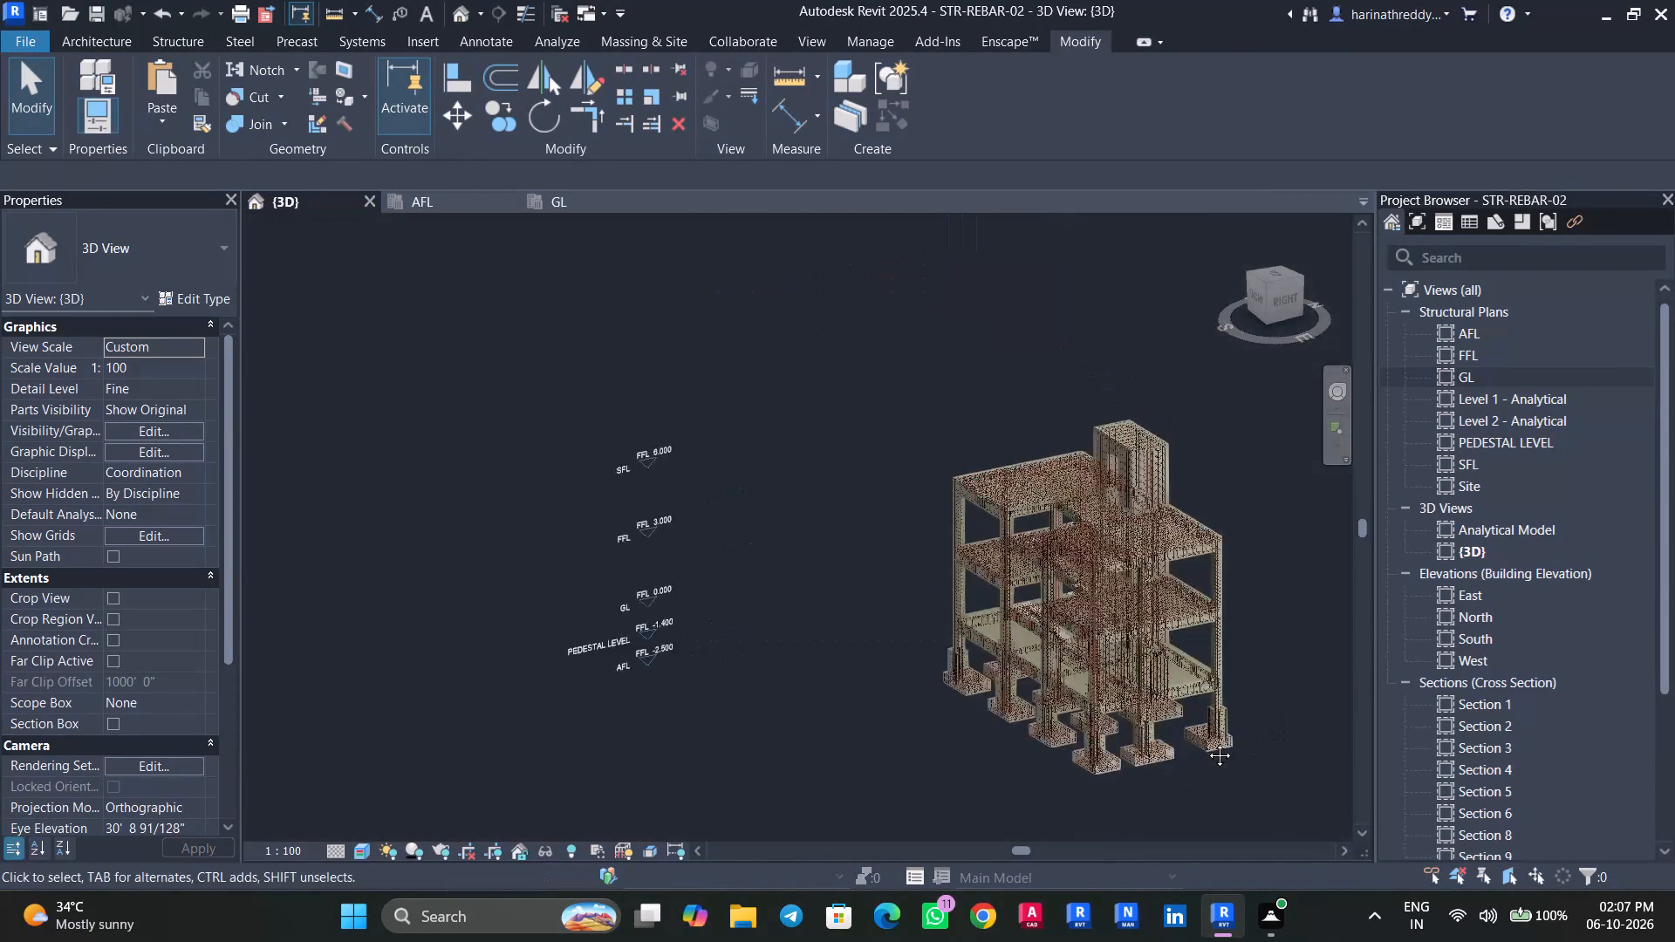
pyautogui.moveTo(1207, 742); pyautogui.dragTo(1146, 734, button='middle')
# Save the project.
pyautogui.hotkey('ctrl', 's')
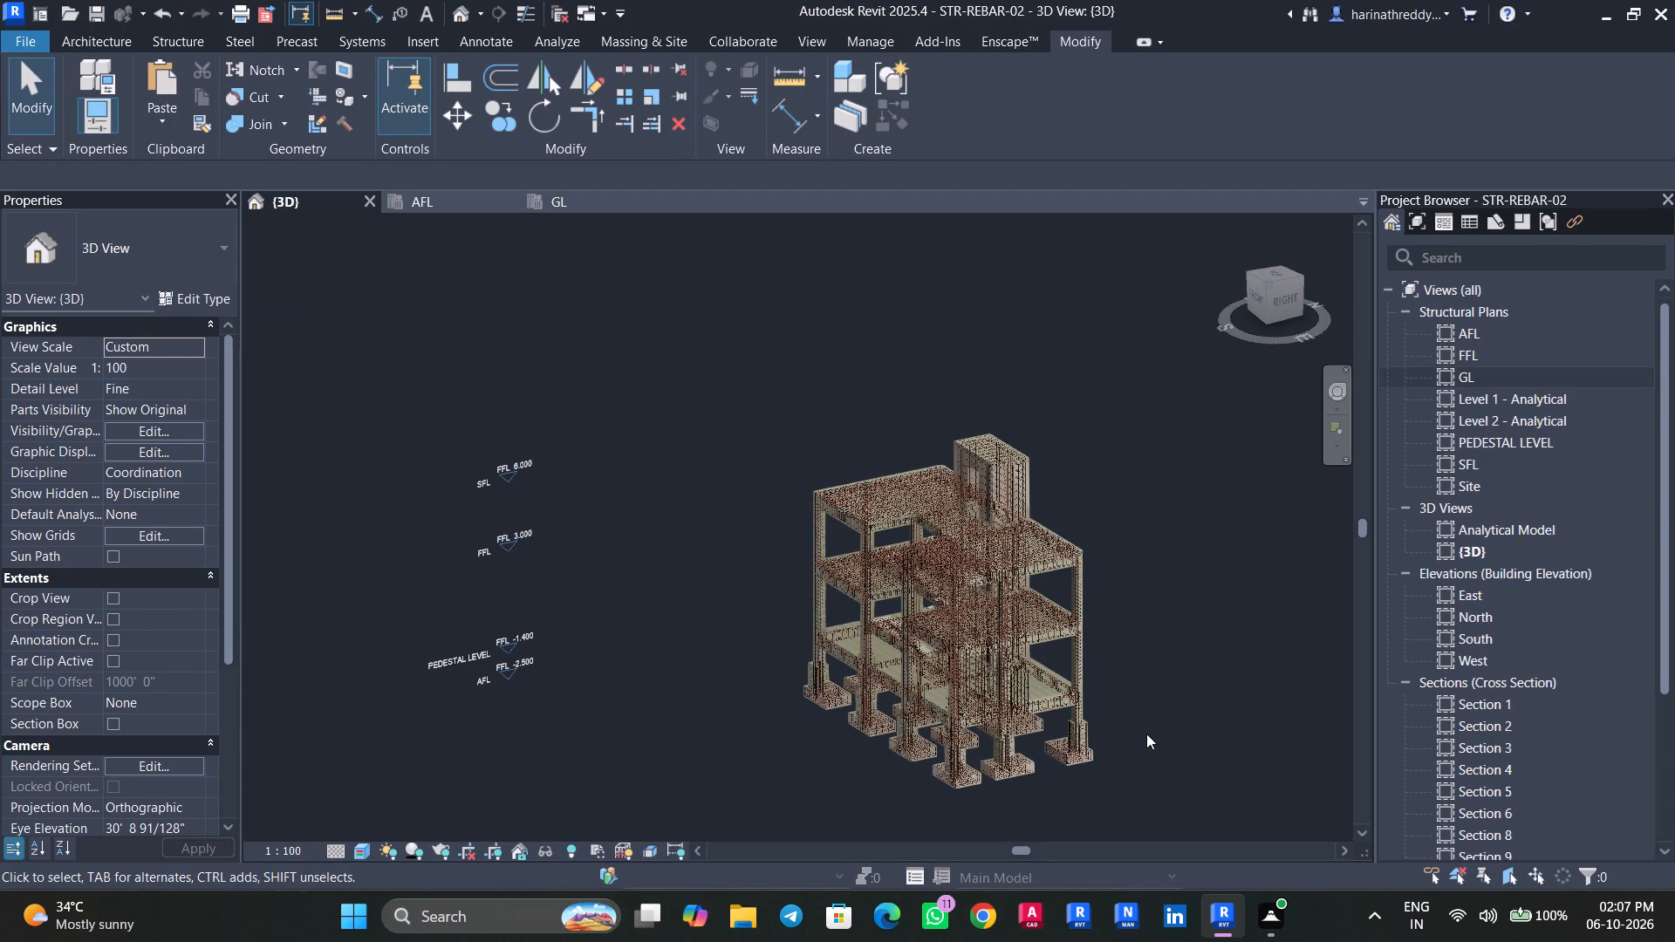